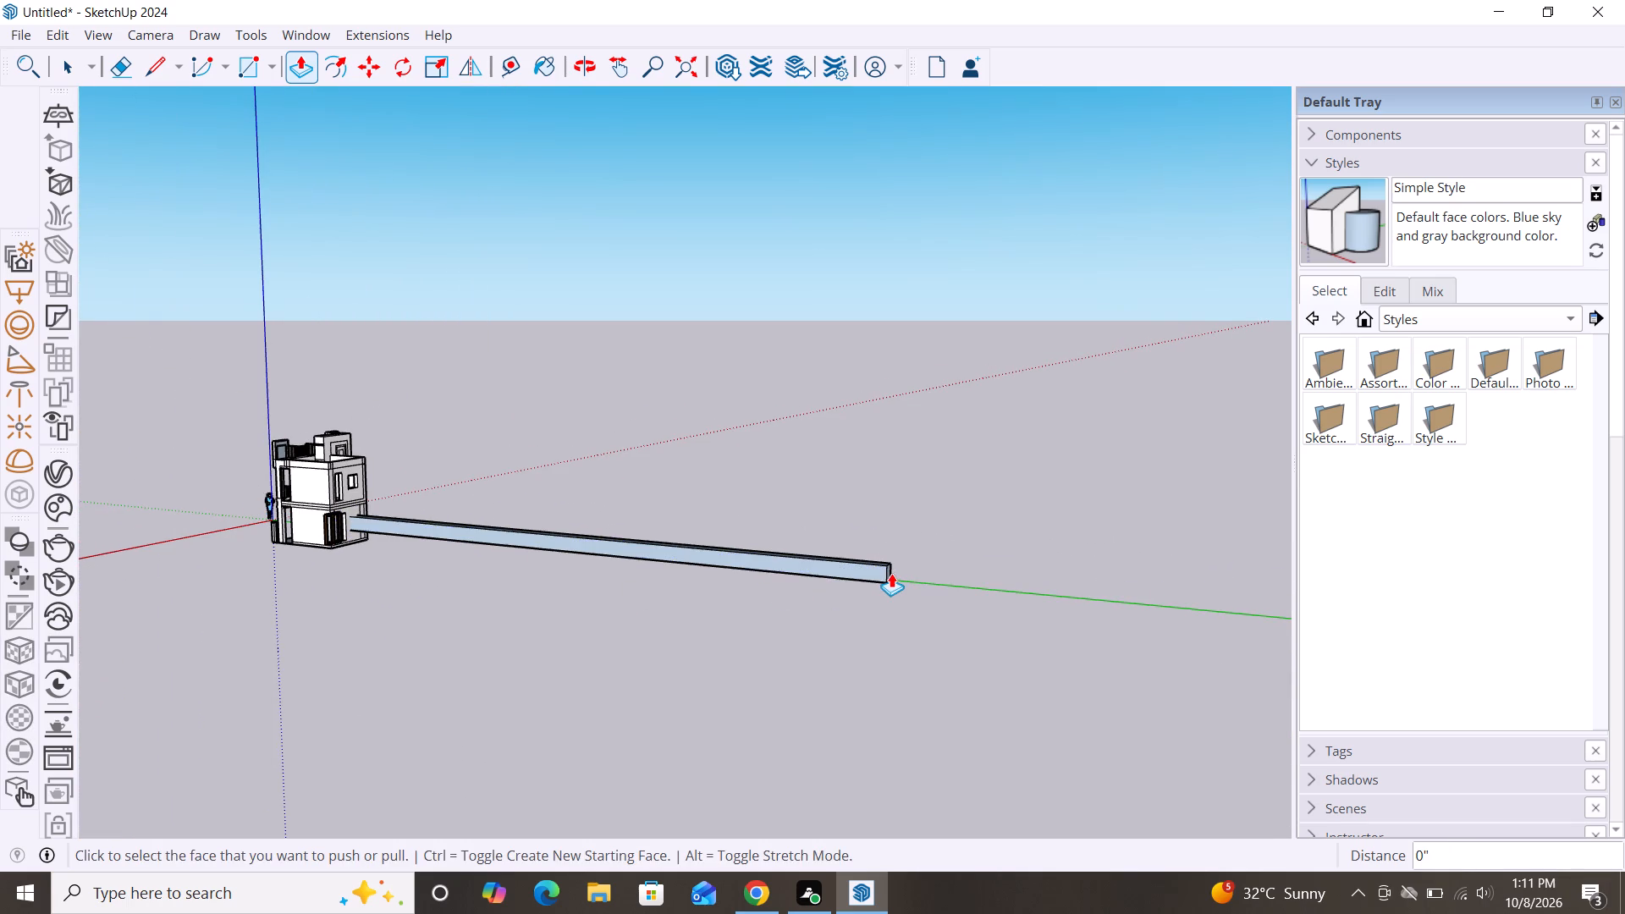
# Push the end of the protruding ground-floor window block back to the house's rear wall plane.
pyautogui.click(891, 573)
pyautogui.scroll(8, 873, 566)
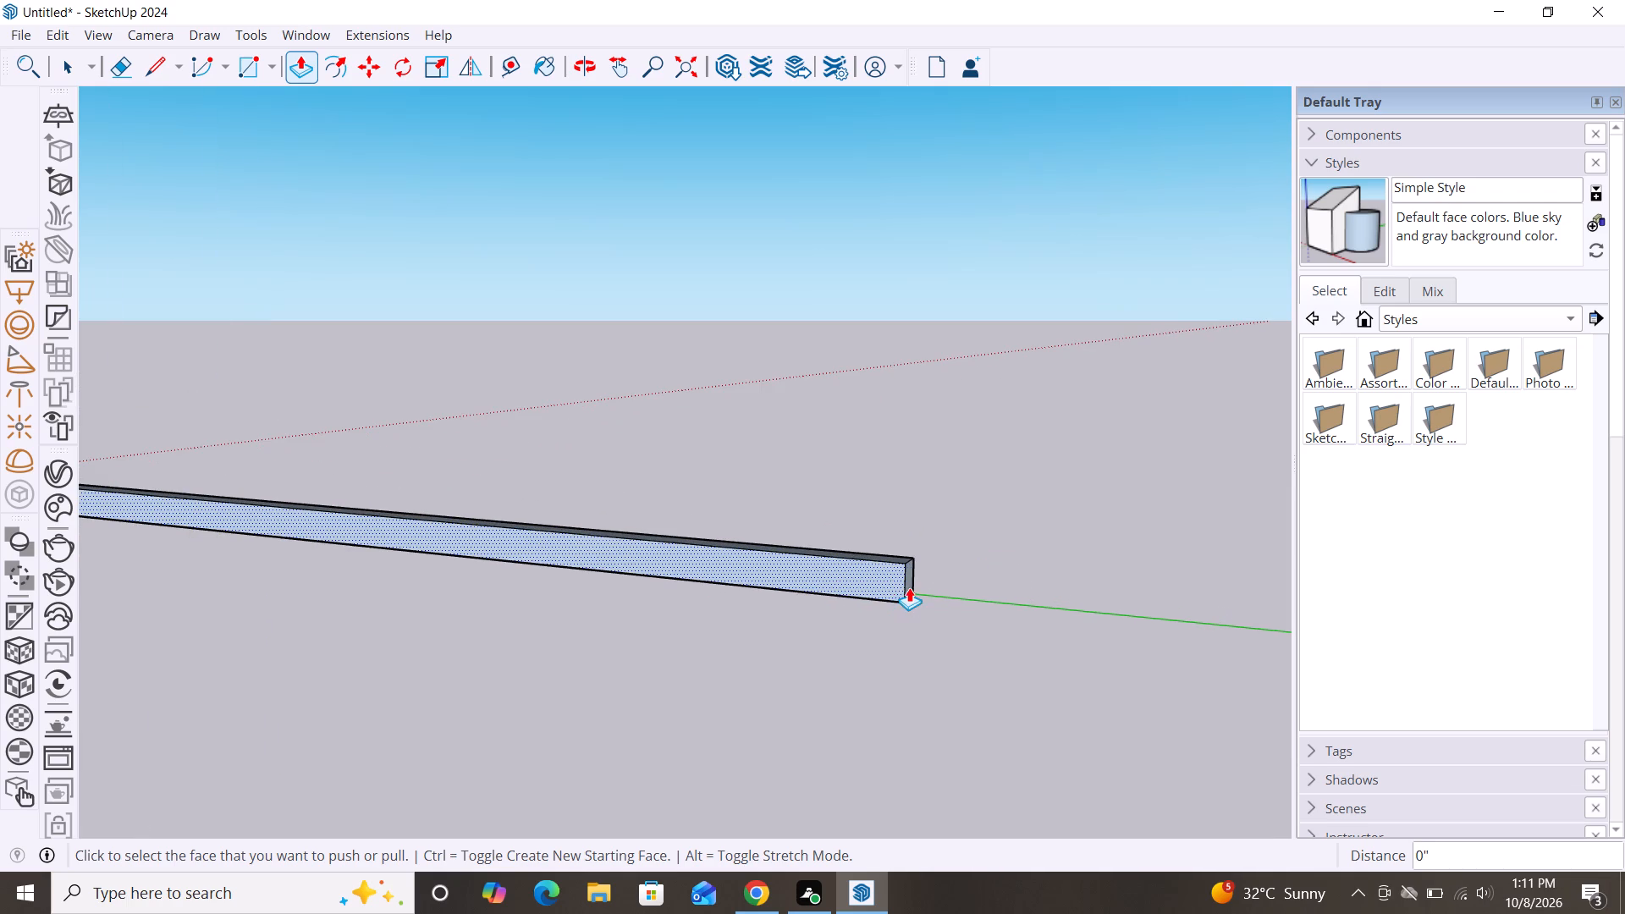
pyautogui.click(912, 587)
pyautogui.scroll(-9, 687, 481)
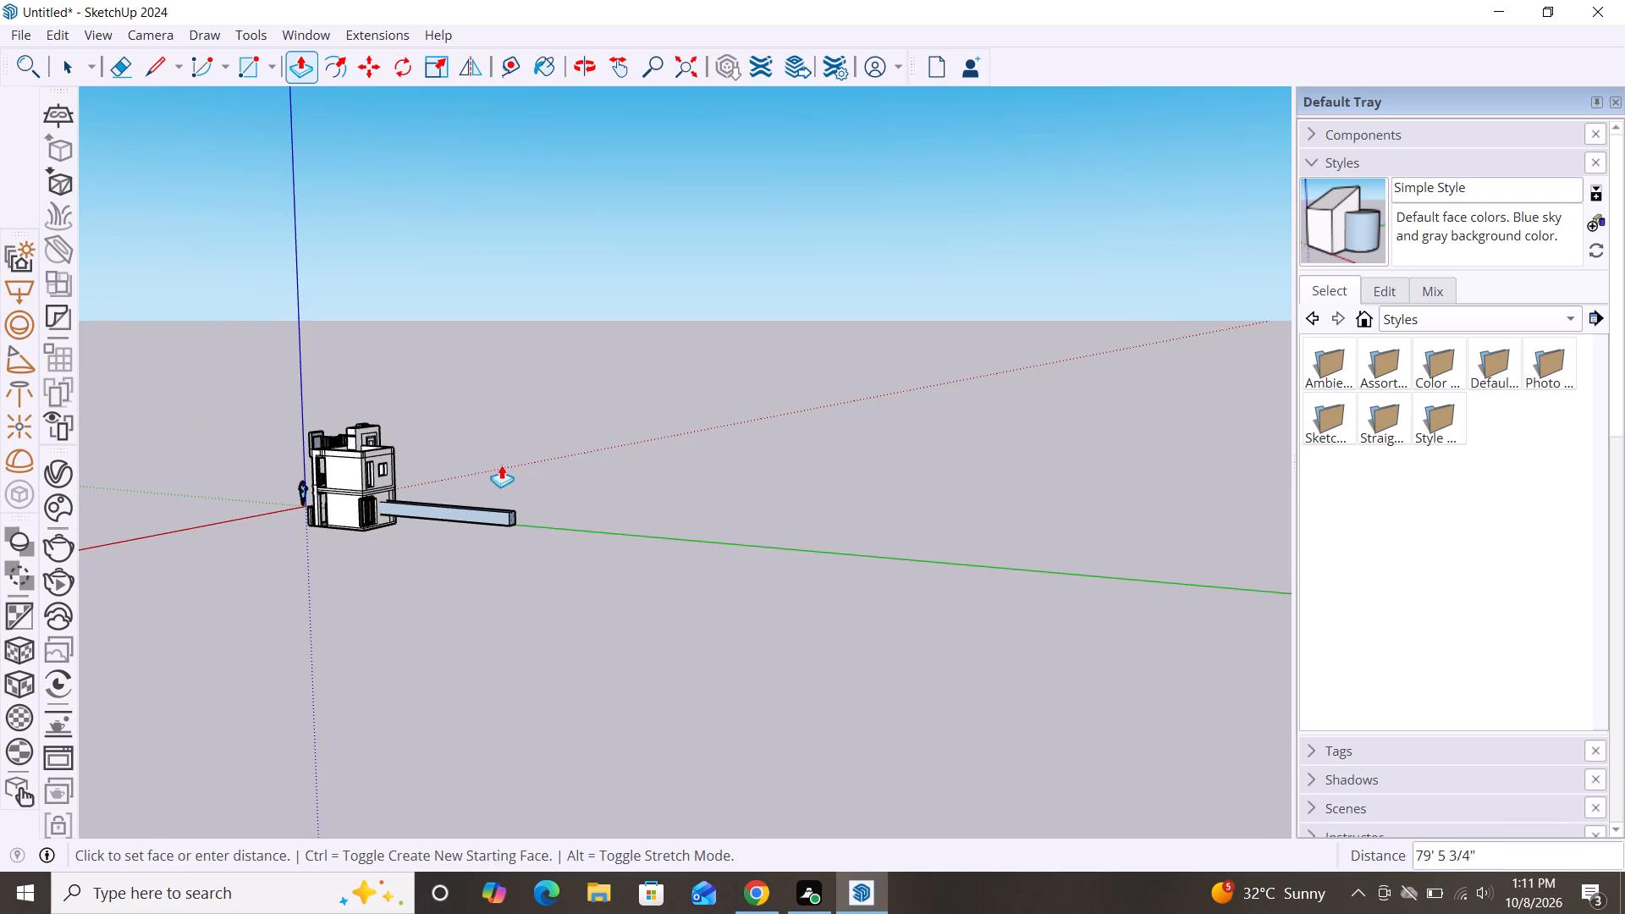
pyautogui.scroll(17, 379, 495)
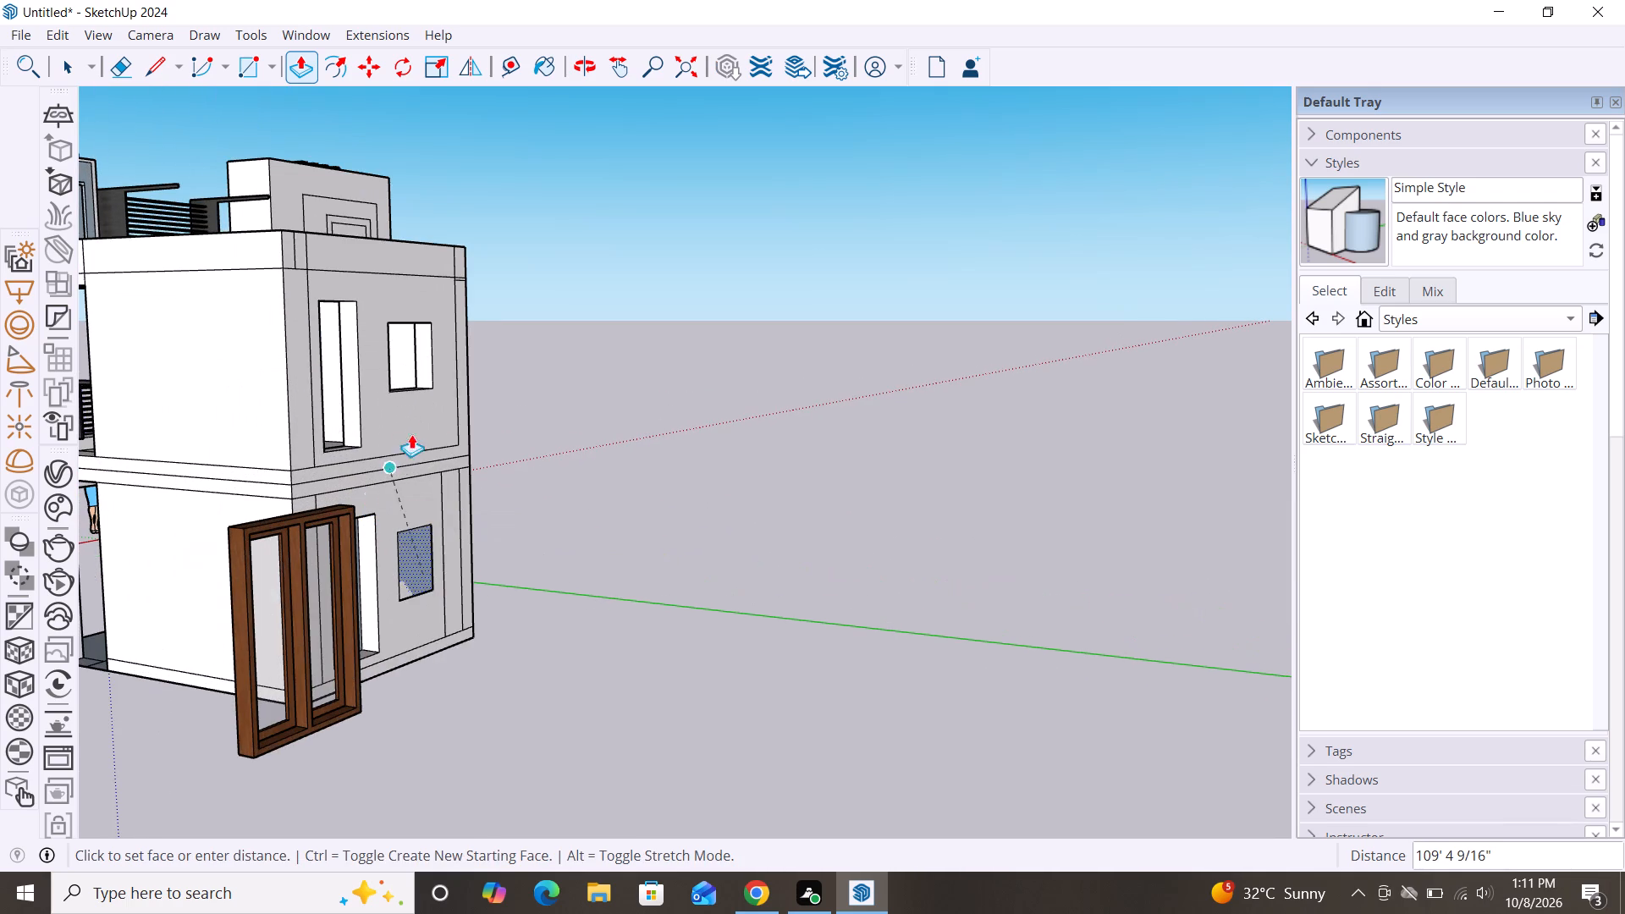
pyautogui.click(447, 407)
pyautogui.scroll(-4, 602, 557)
pyautogui.press('space')
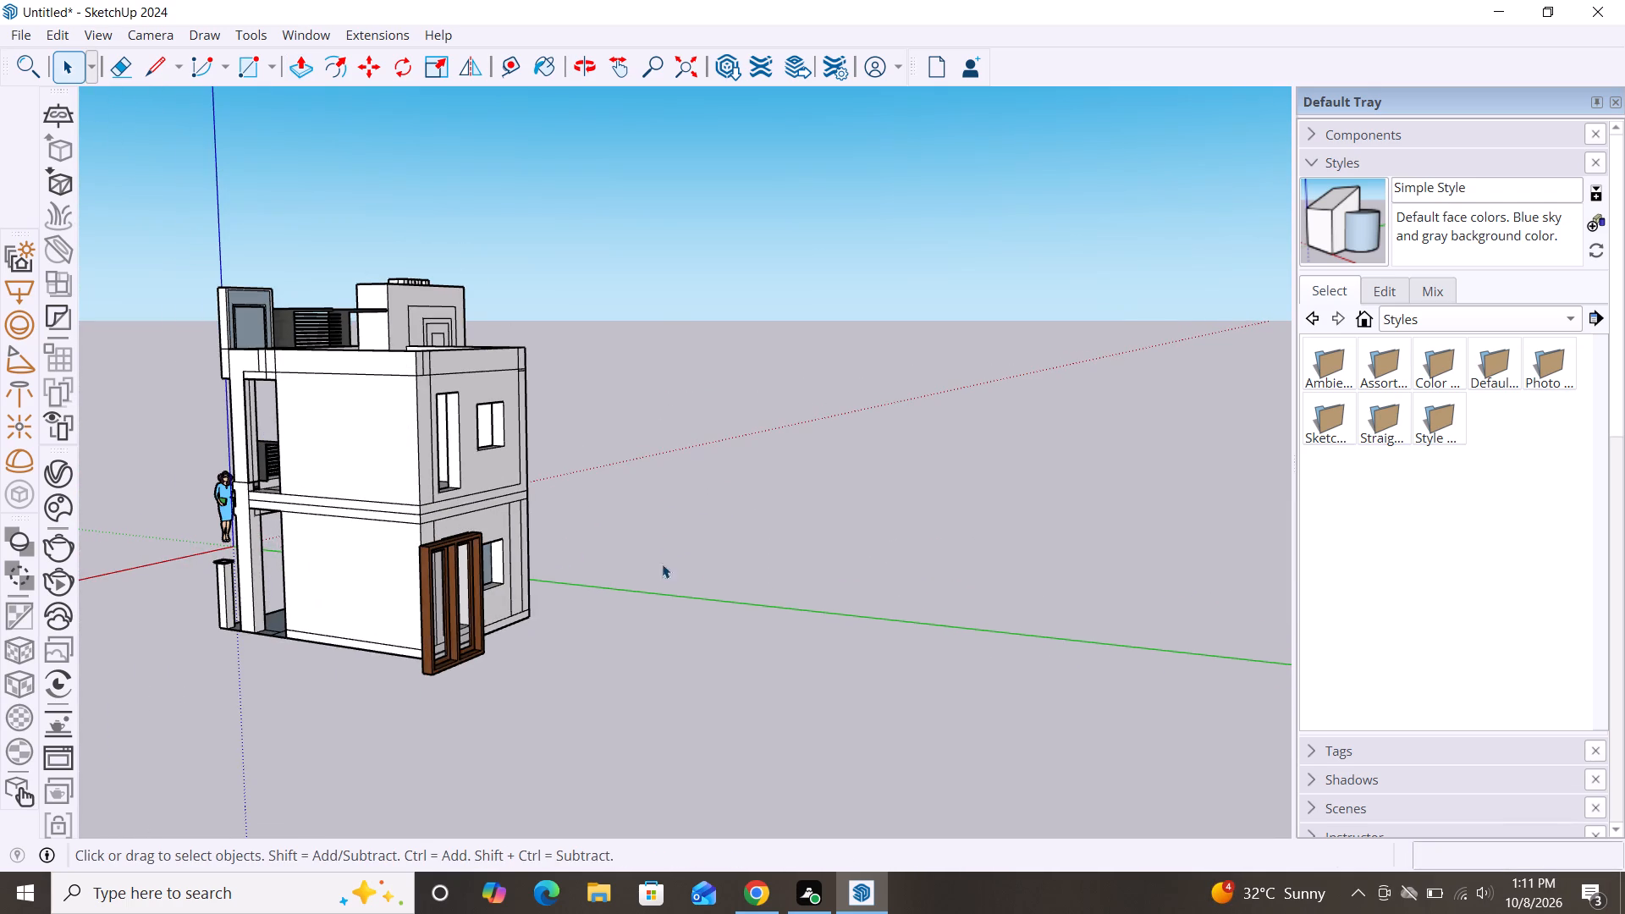
# Push the ground-floor window face on the house's front side back 10 3/16" to open it through the wall.
pyautogui.scroll(-7, 526, 498)
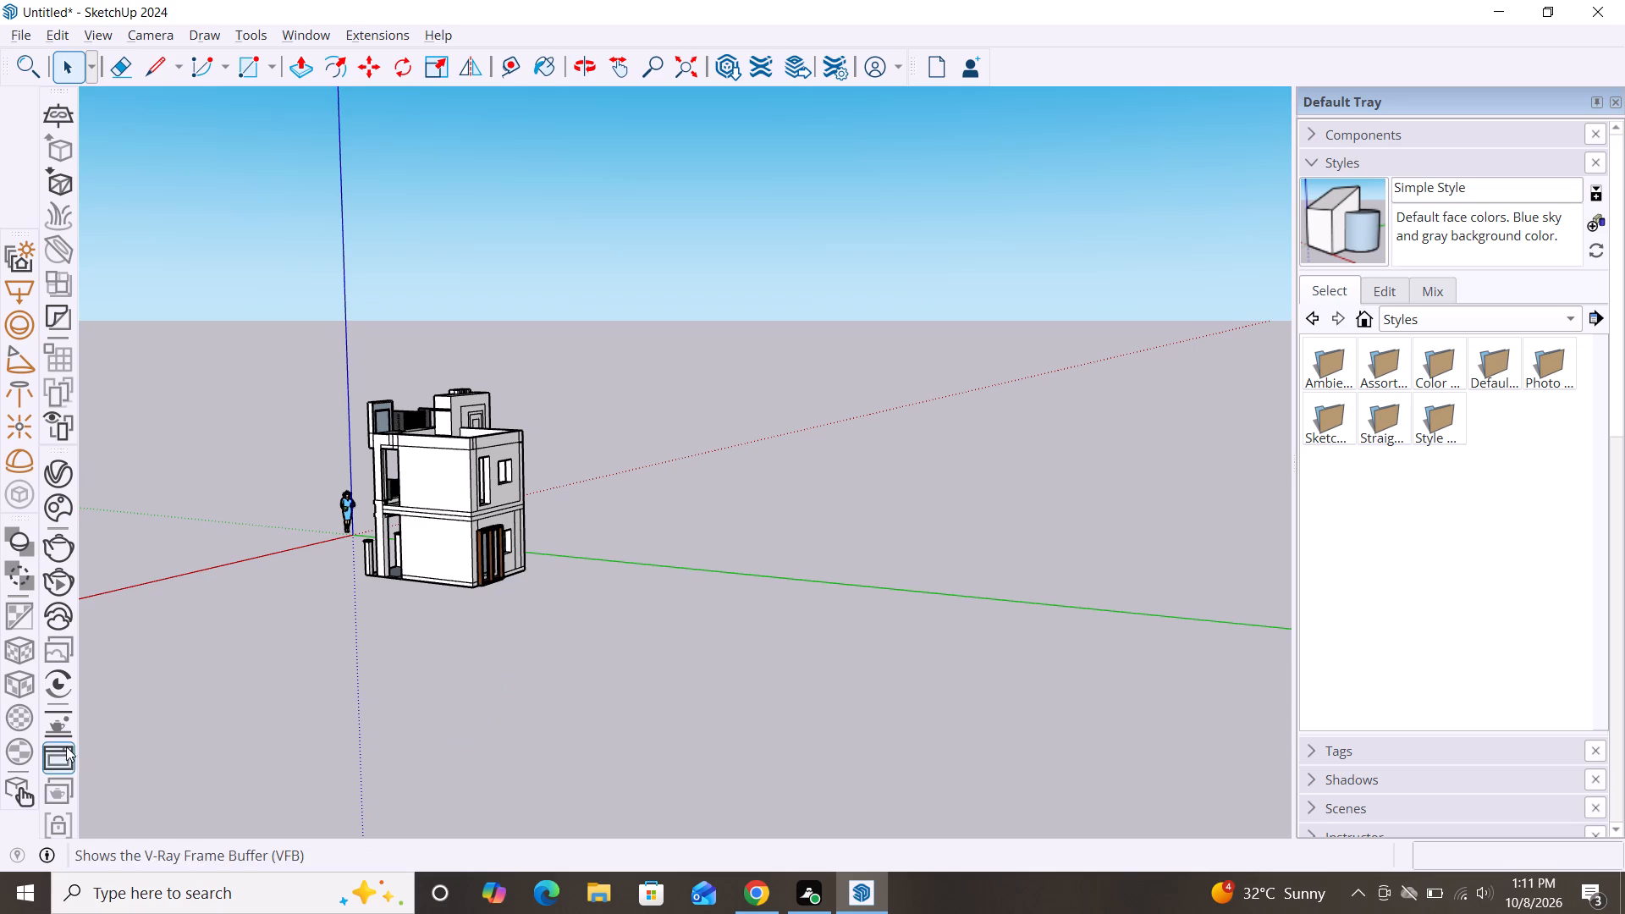
pyautogui.keyDown('alt'); pyautogui.moveTo(316, 696); pyautogui.dragTo(1077, 592, button='middle'); pyautogui.keyUp('alt')
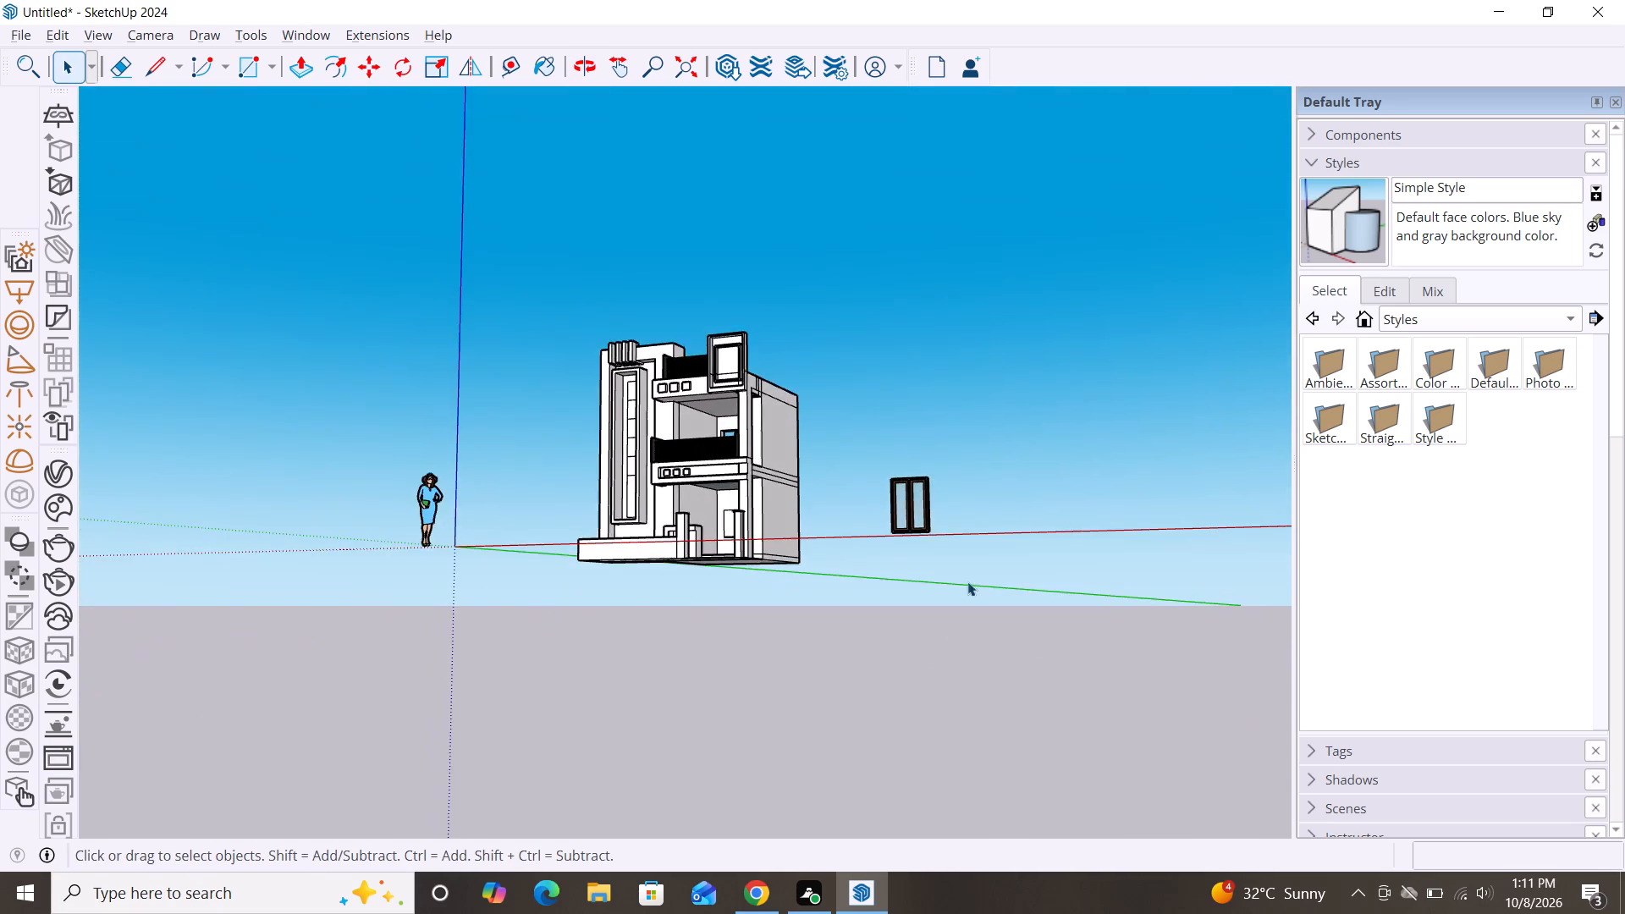
pyautogui.scroll(-3, 538, 573)
pyautogui.keyDown('alt'); pyautogui.moveTo(619, 682); pyautogui.dragTo(935, 719, button='middle'); pyautogui.keyUp('alt')
pyautogui.keyDown('alt'); pyautogui.moveTo(719, 664); pyautogui.dragTo(565, 660, button='middle'); pyautogui.keyUp('alt')
pyautogui.scroll(11, 685, 526)
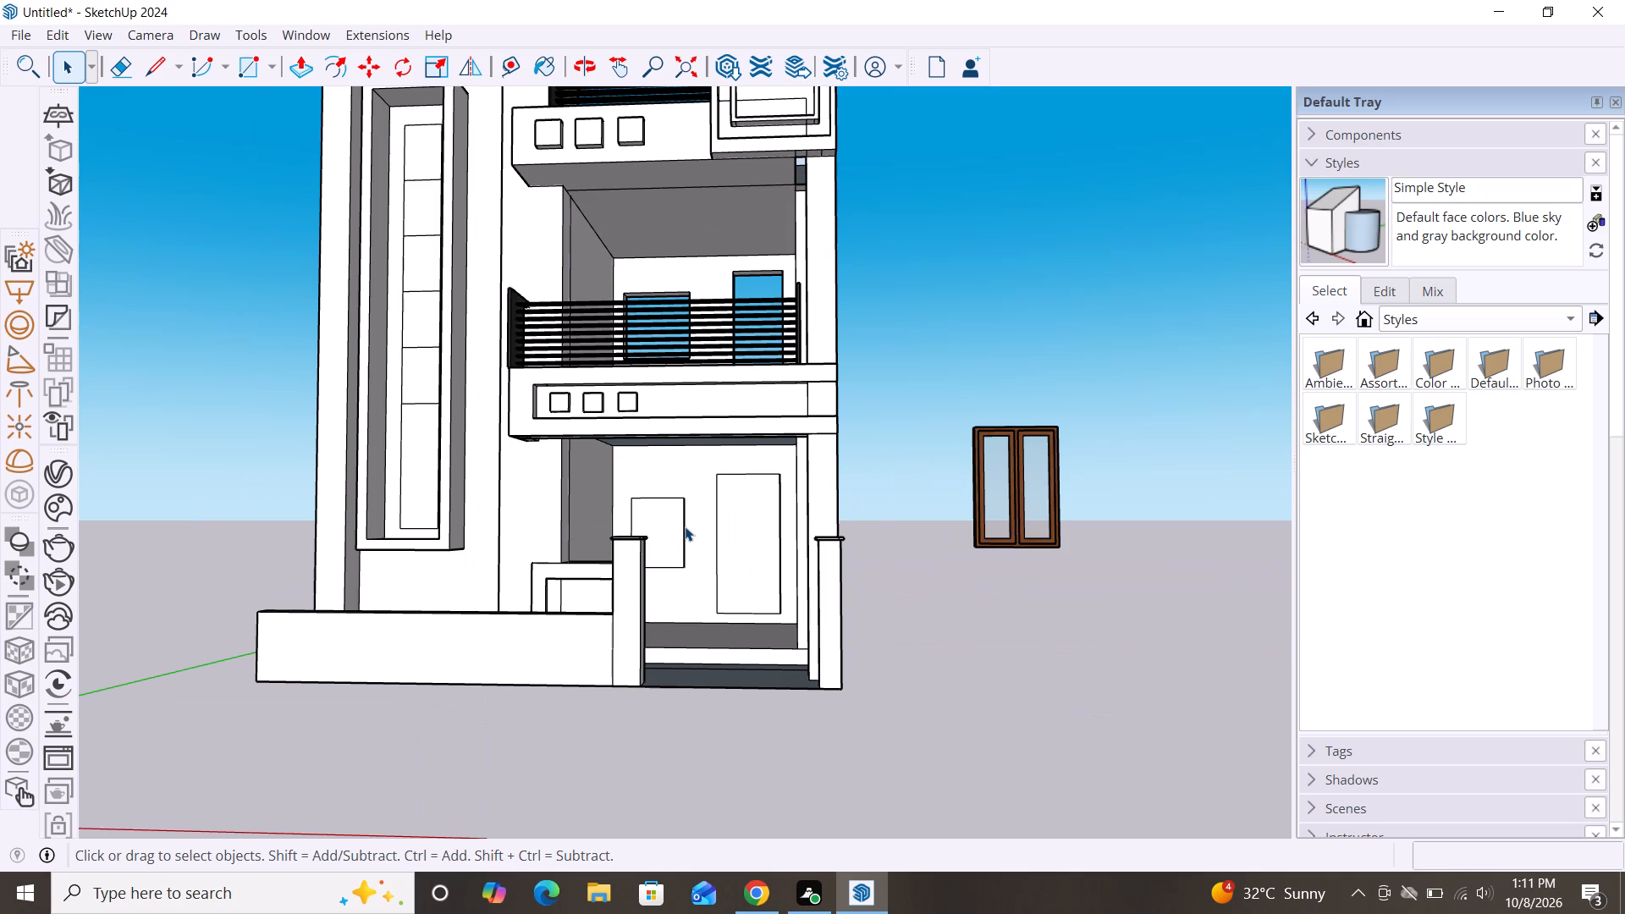
pyautogui.press('p')
pyautogui.moveTo(654, 520); pyautogui.dragTo(674, 493)
pyautogui.click(700, 446)
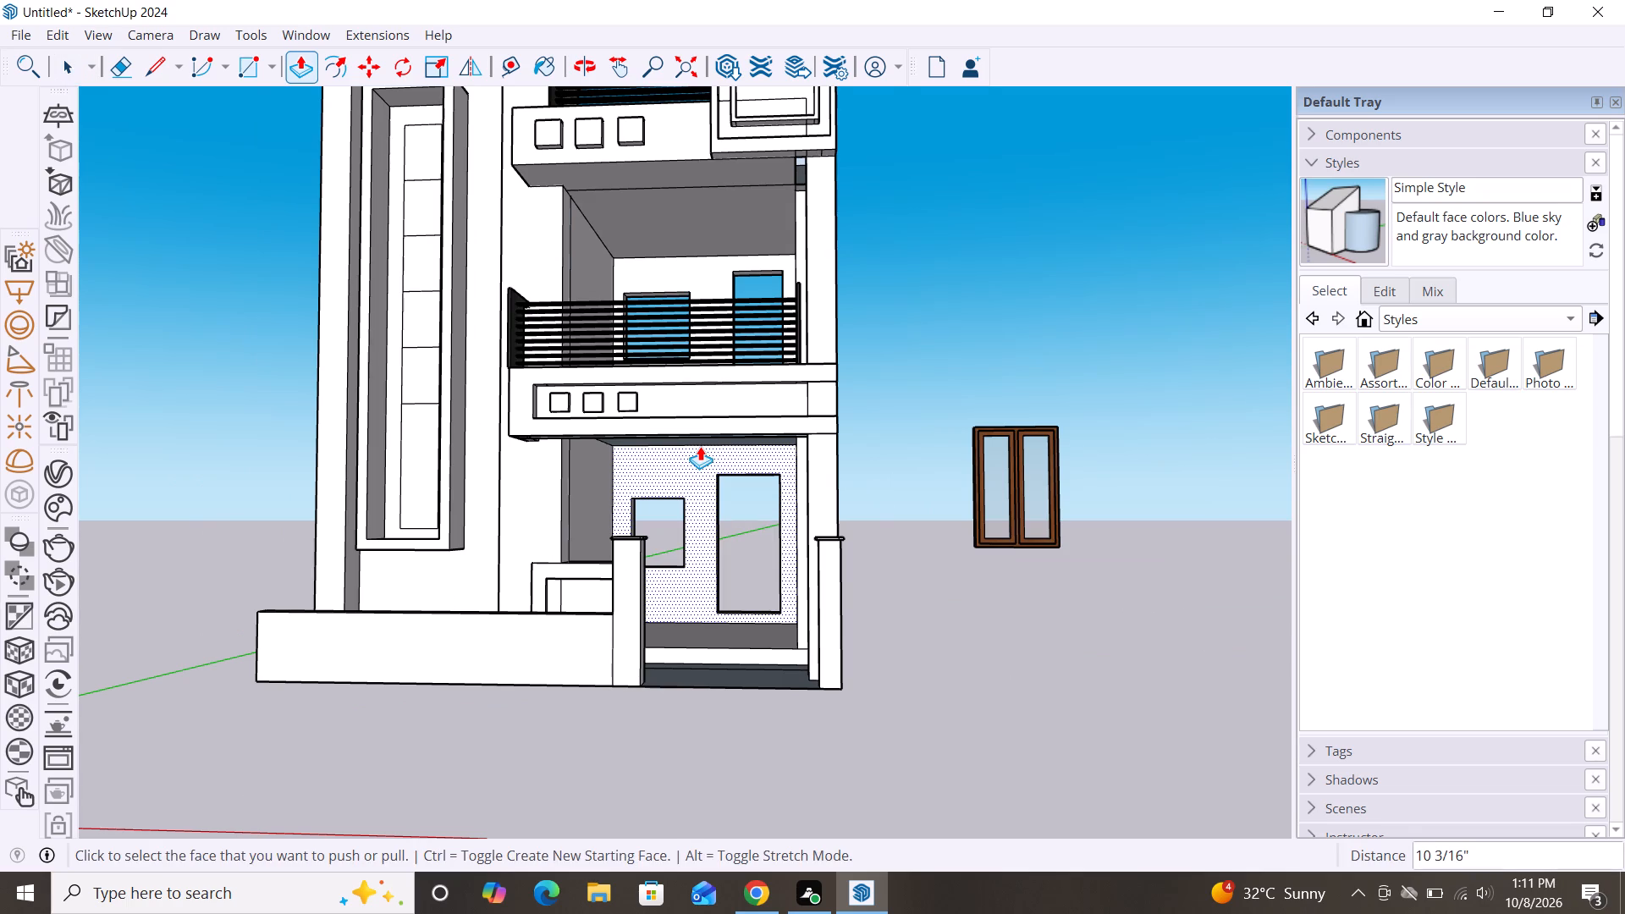
pyautogui.press('space')
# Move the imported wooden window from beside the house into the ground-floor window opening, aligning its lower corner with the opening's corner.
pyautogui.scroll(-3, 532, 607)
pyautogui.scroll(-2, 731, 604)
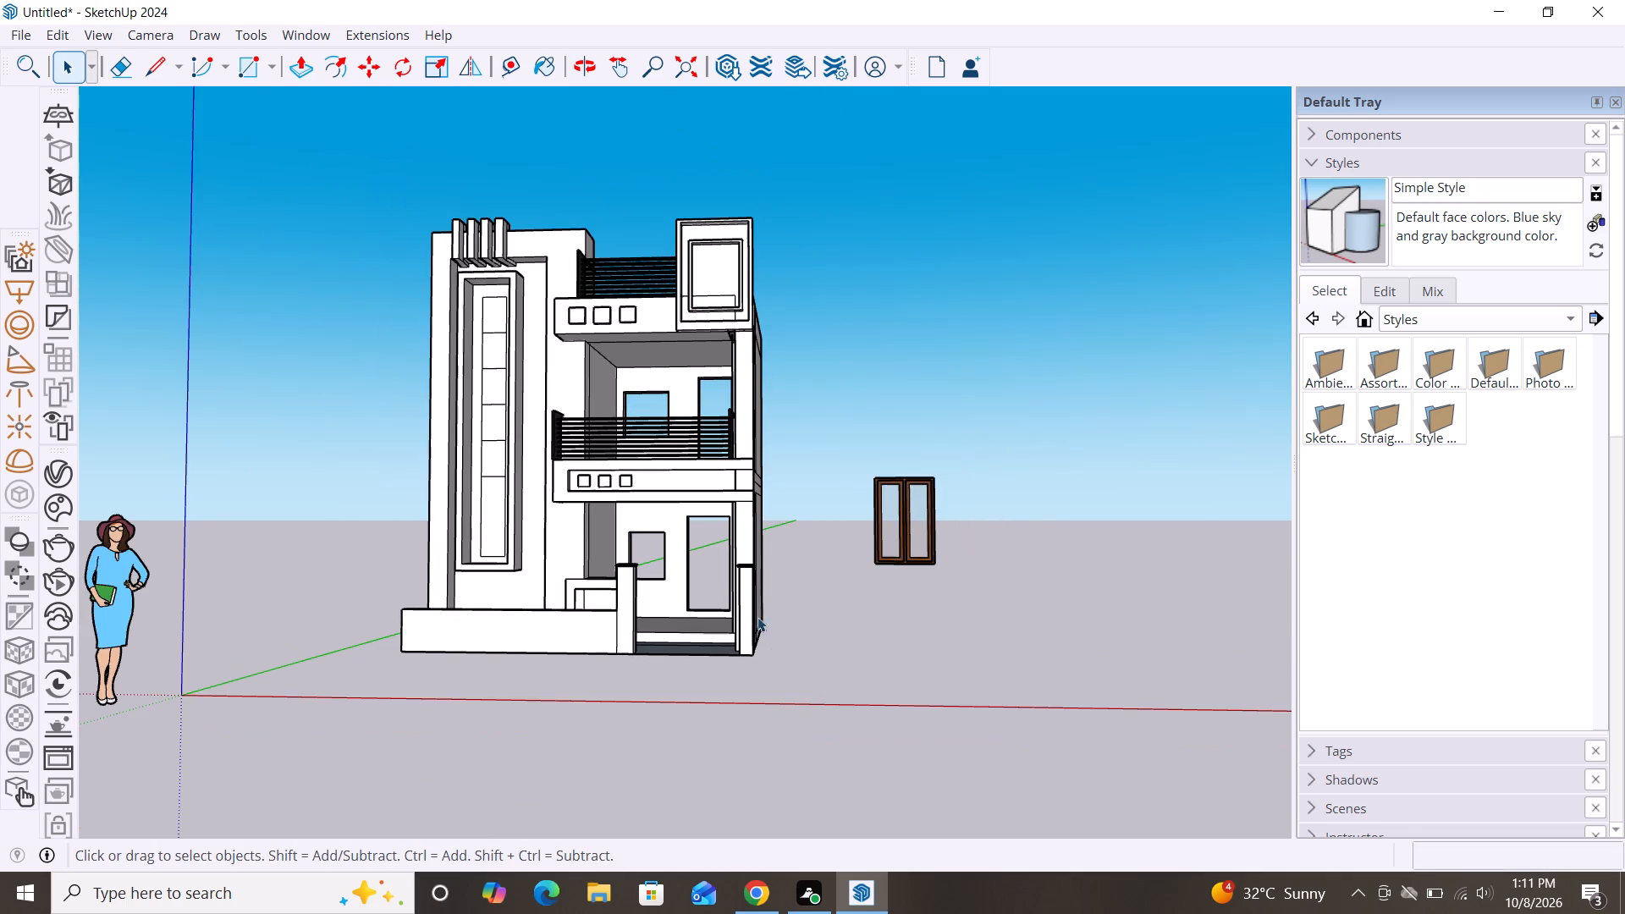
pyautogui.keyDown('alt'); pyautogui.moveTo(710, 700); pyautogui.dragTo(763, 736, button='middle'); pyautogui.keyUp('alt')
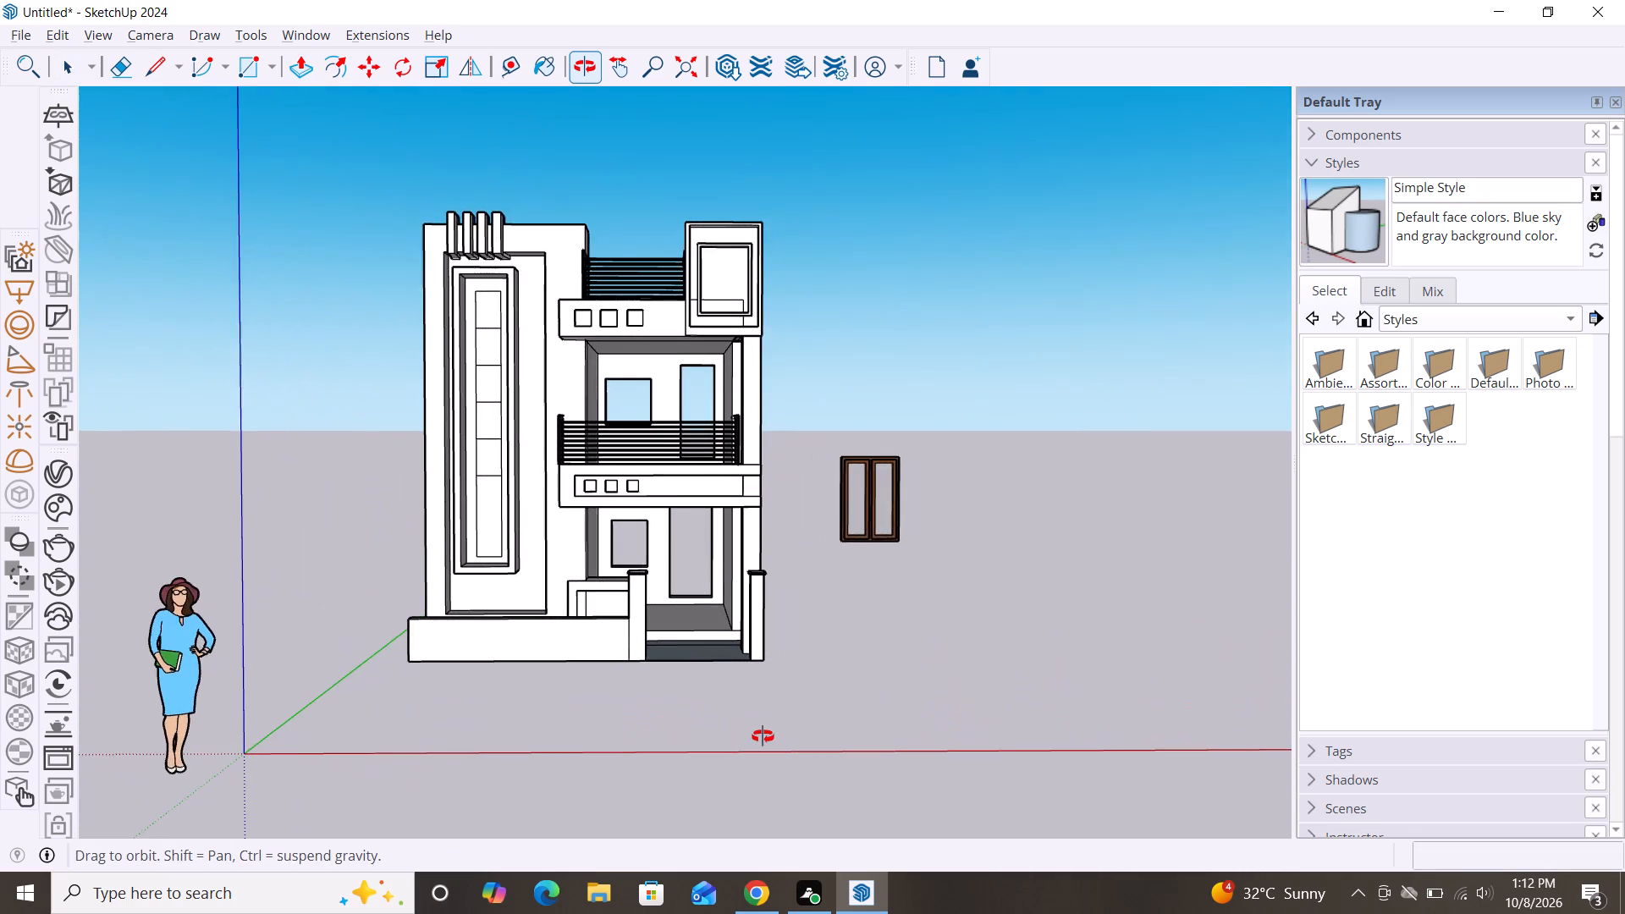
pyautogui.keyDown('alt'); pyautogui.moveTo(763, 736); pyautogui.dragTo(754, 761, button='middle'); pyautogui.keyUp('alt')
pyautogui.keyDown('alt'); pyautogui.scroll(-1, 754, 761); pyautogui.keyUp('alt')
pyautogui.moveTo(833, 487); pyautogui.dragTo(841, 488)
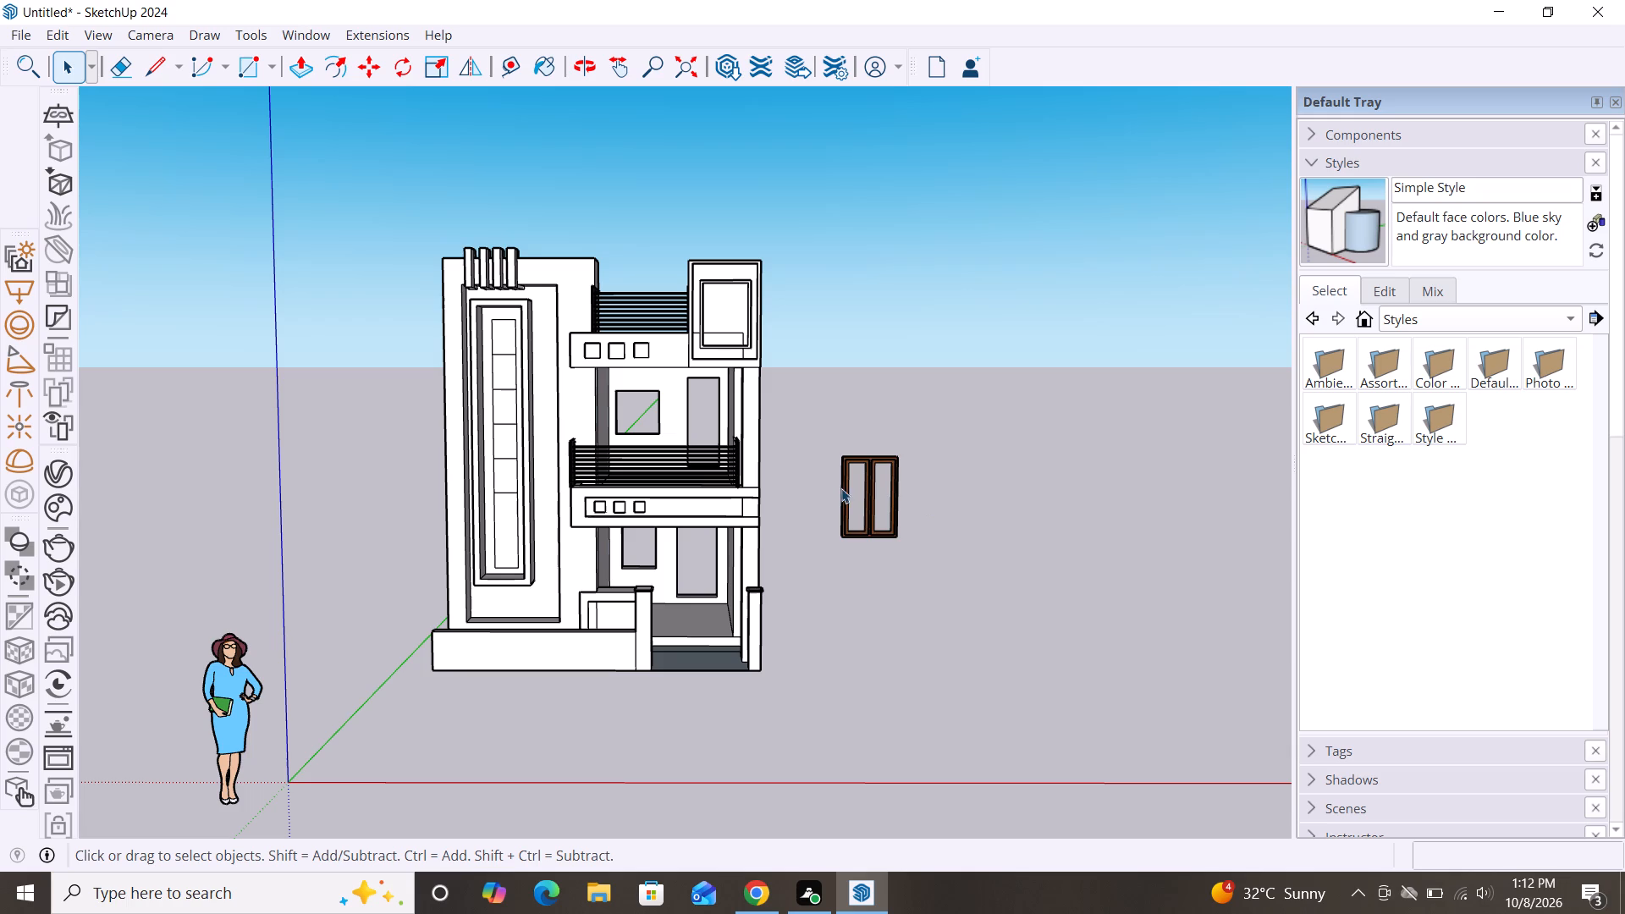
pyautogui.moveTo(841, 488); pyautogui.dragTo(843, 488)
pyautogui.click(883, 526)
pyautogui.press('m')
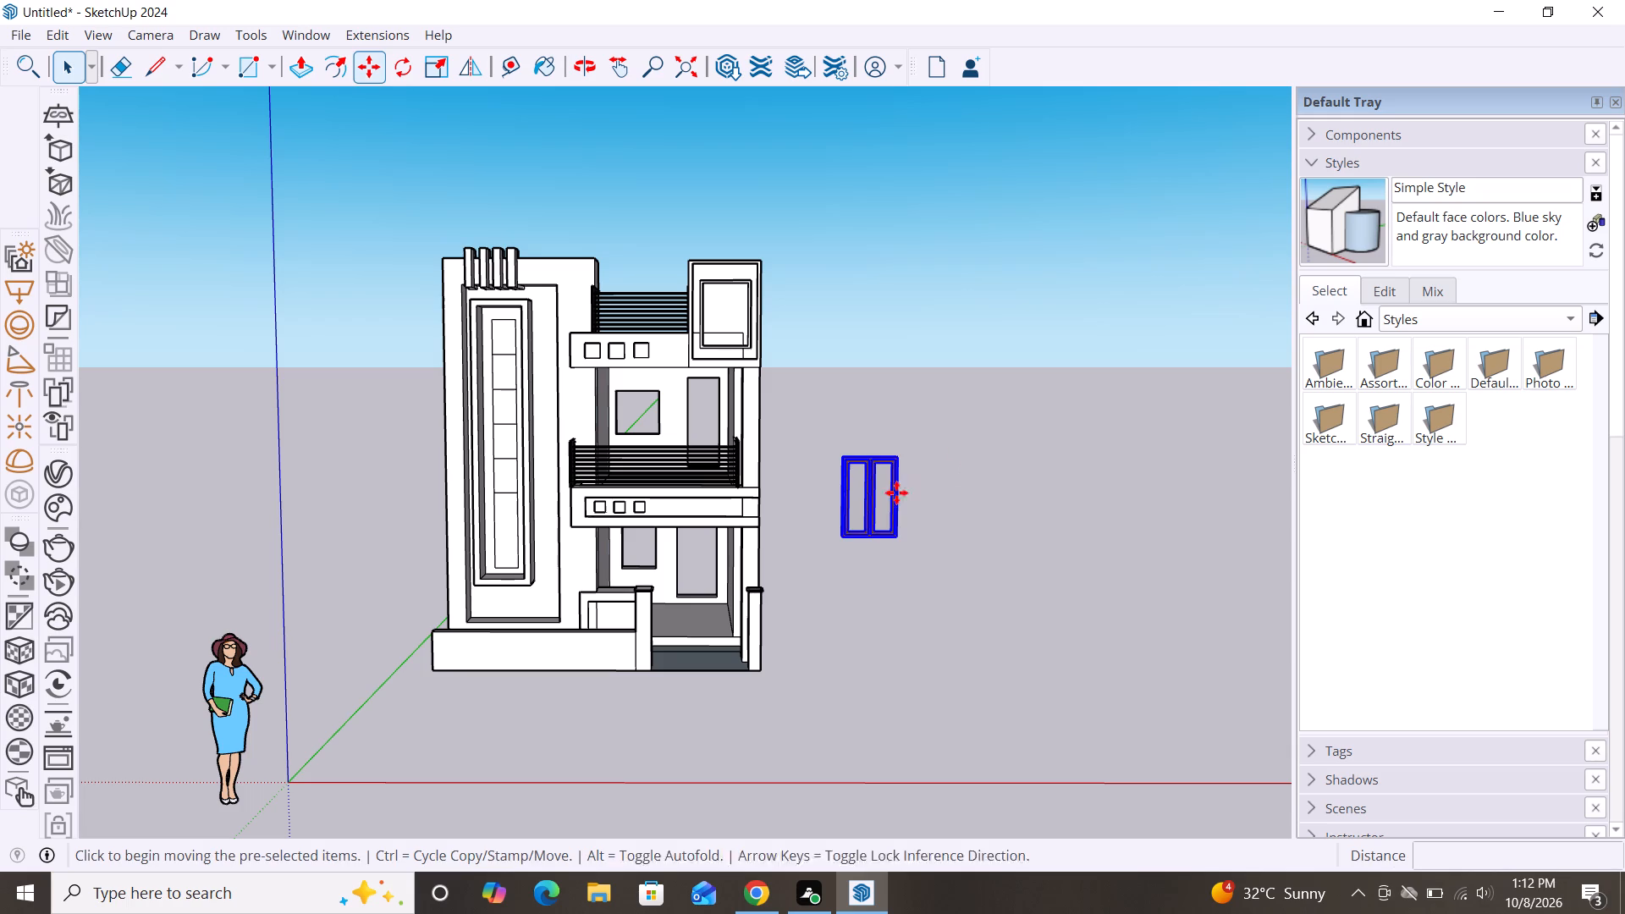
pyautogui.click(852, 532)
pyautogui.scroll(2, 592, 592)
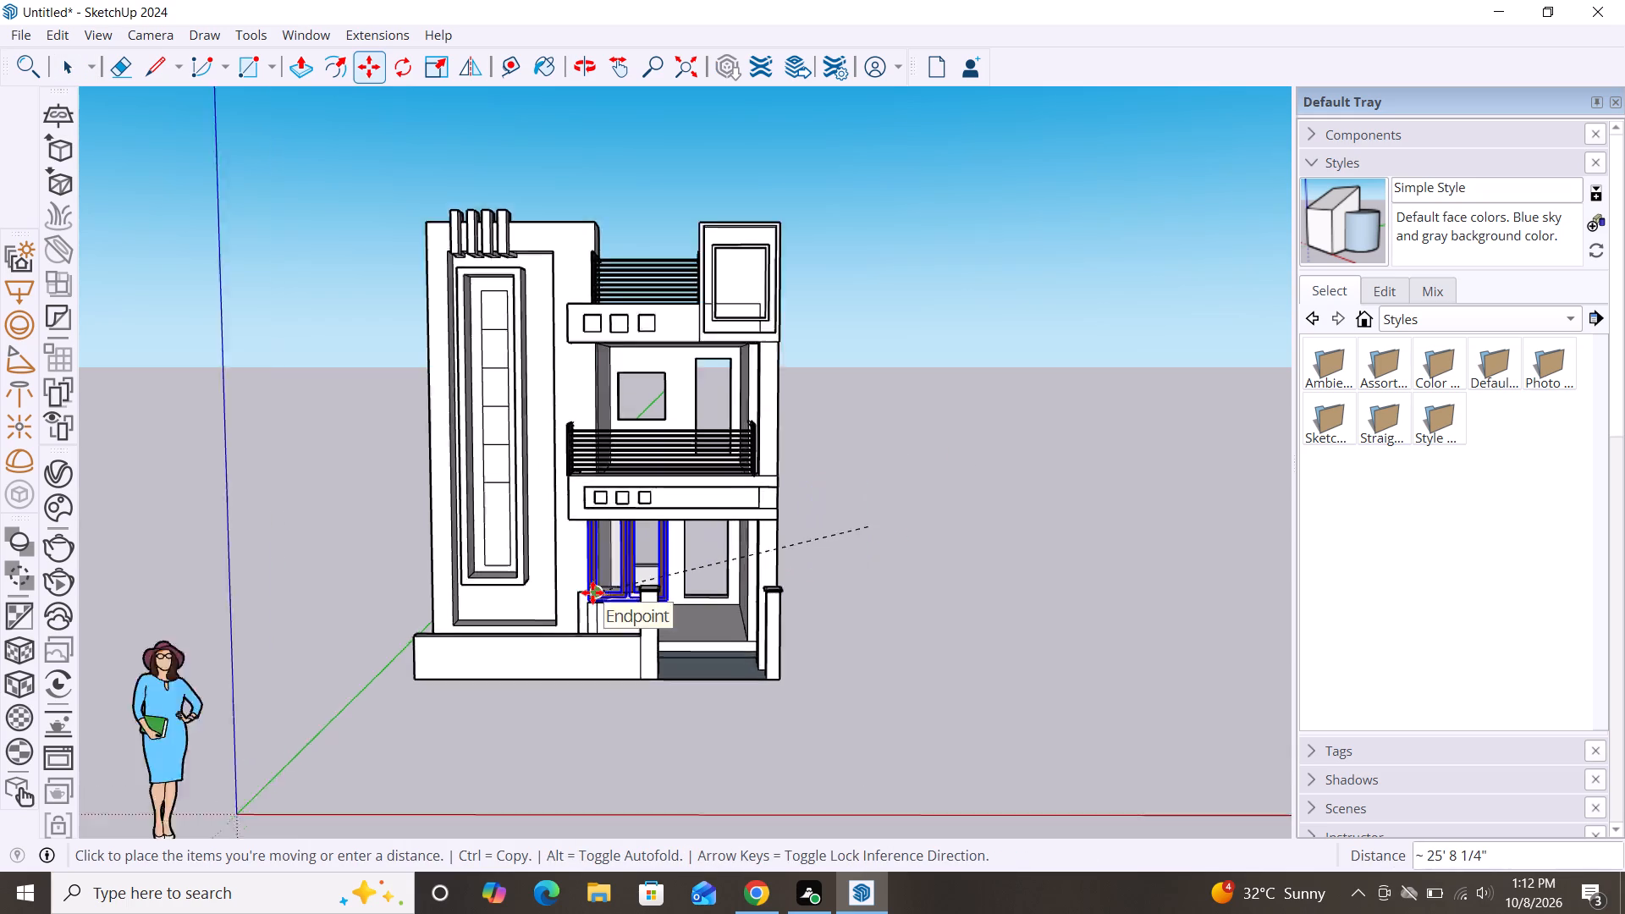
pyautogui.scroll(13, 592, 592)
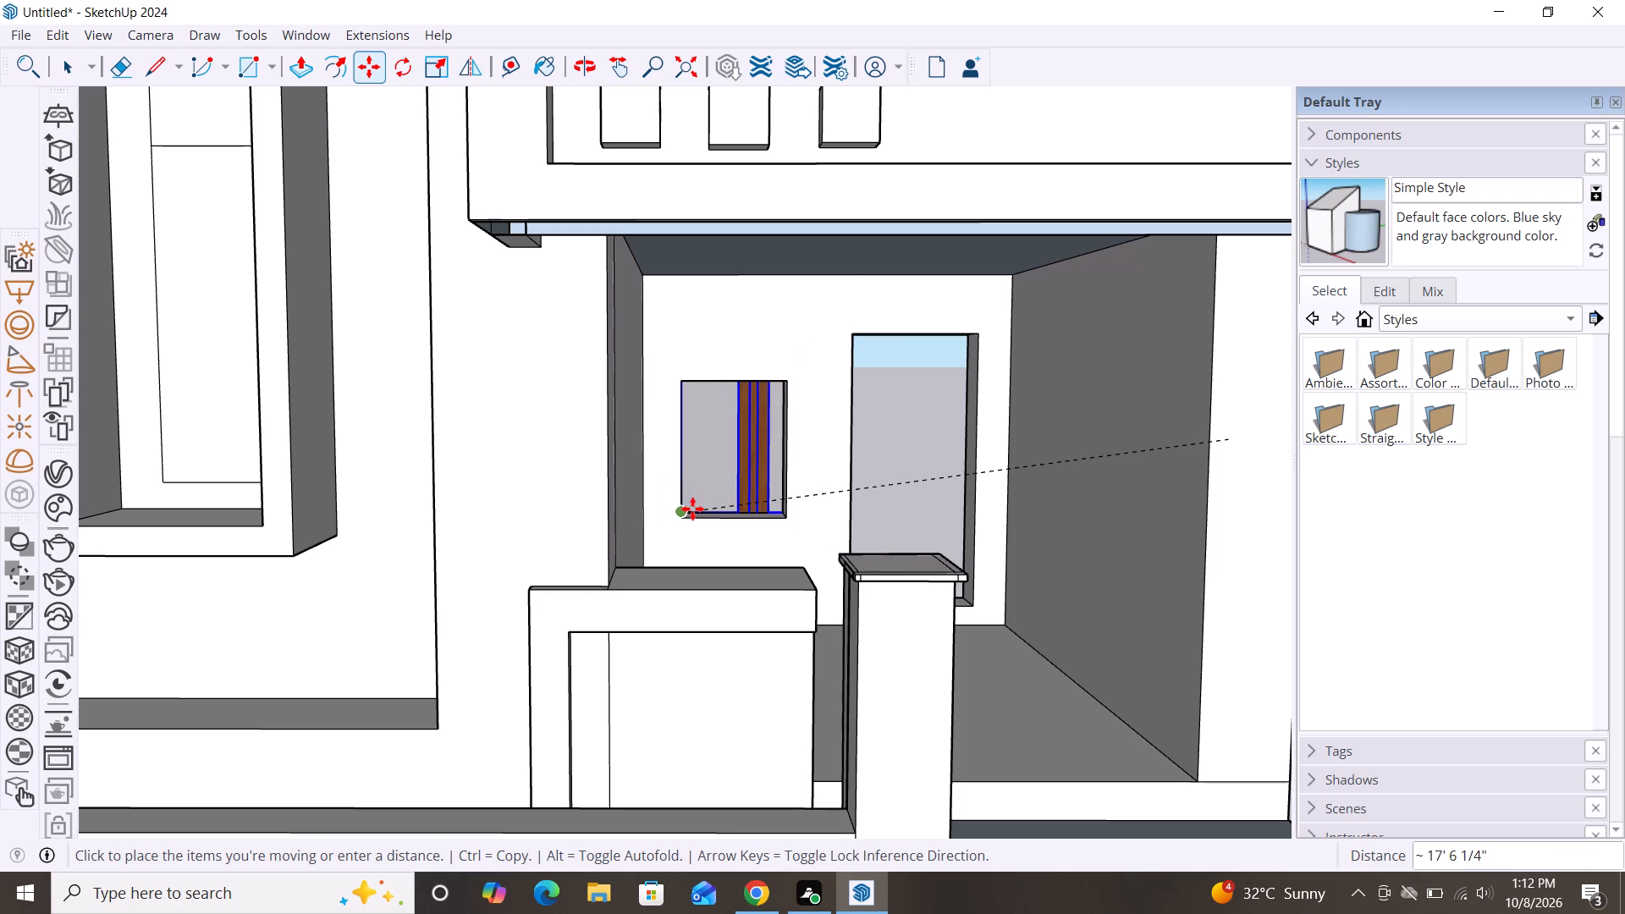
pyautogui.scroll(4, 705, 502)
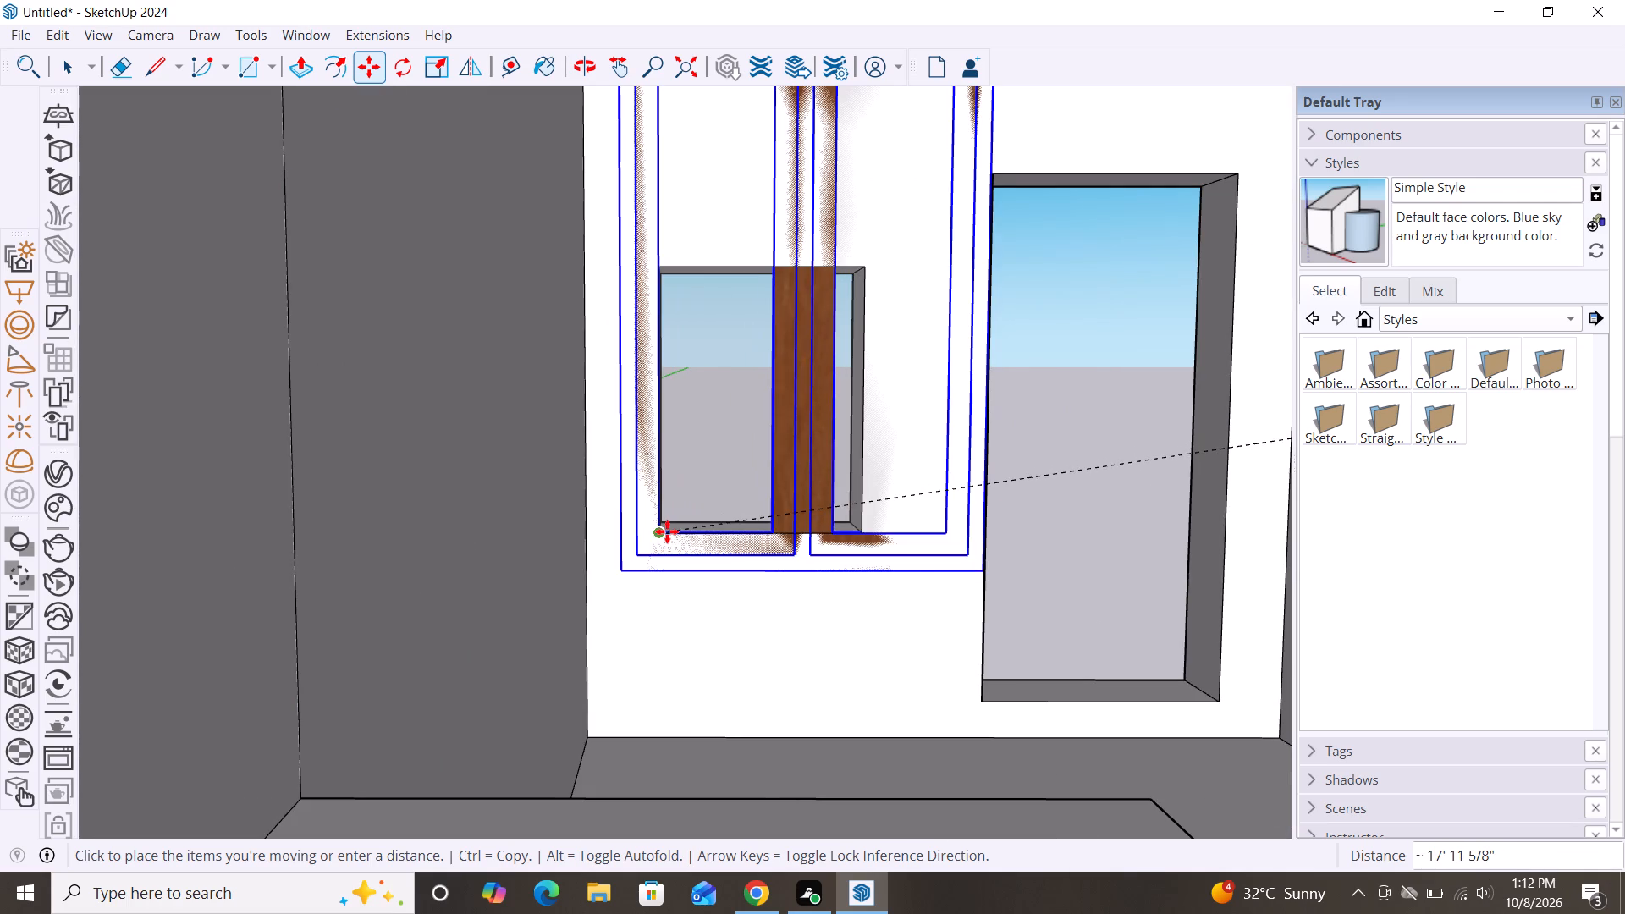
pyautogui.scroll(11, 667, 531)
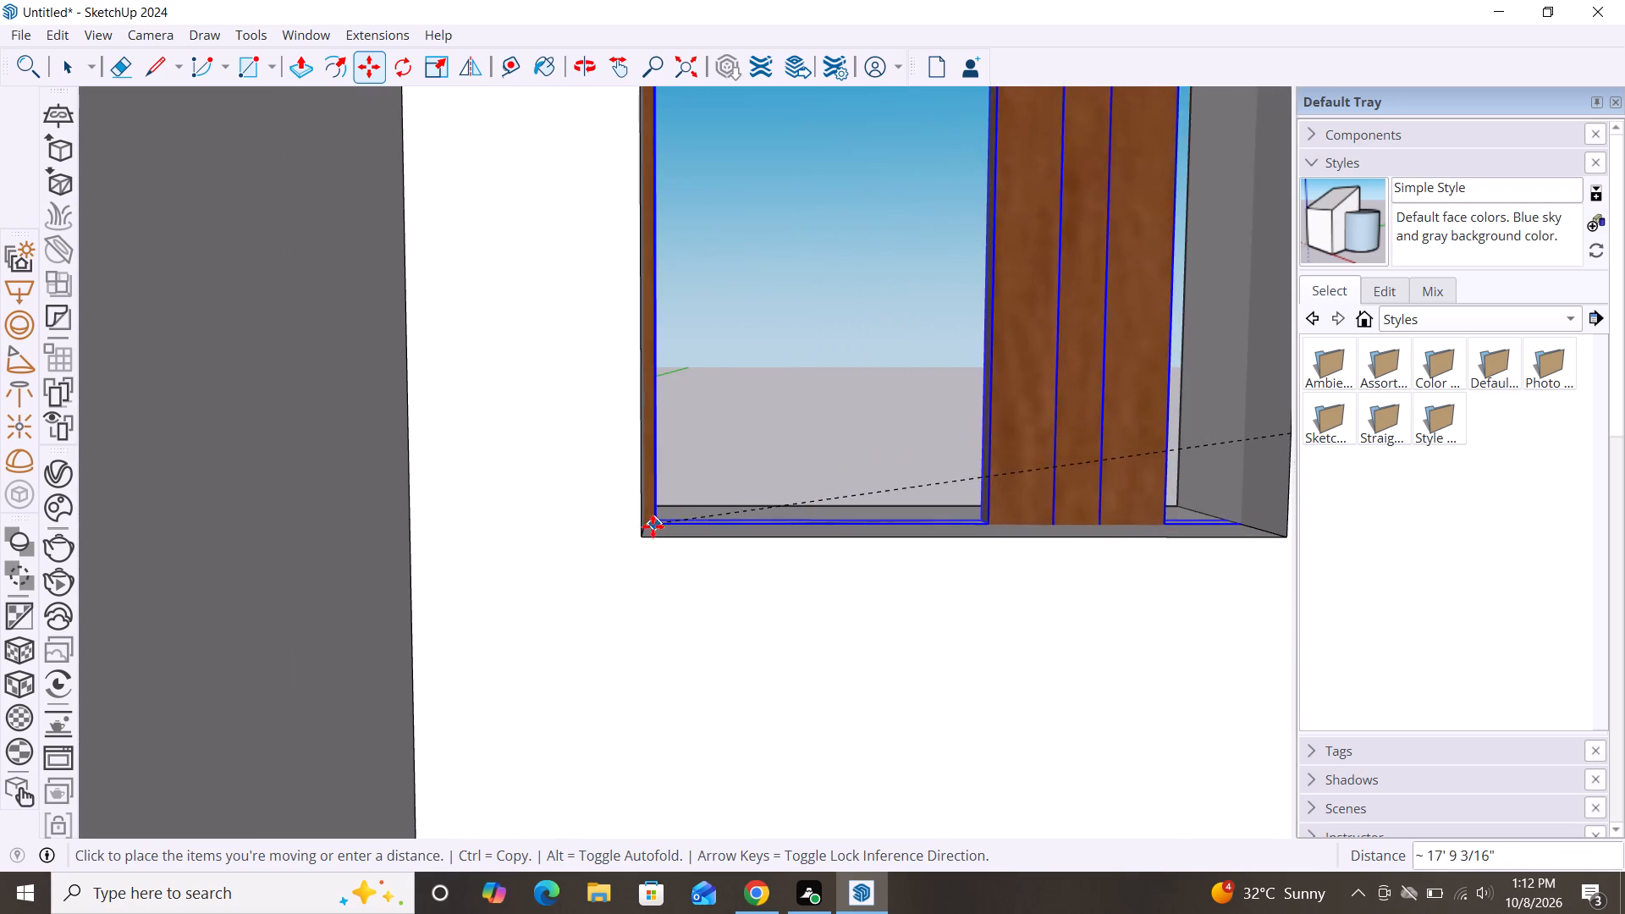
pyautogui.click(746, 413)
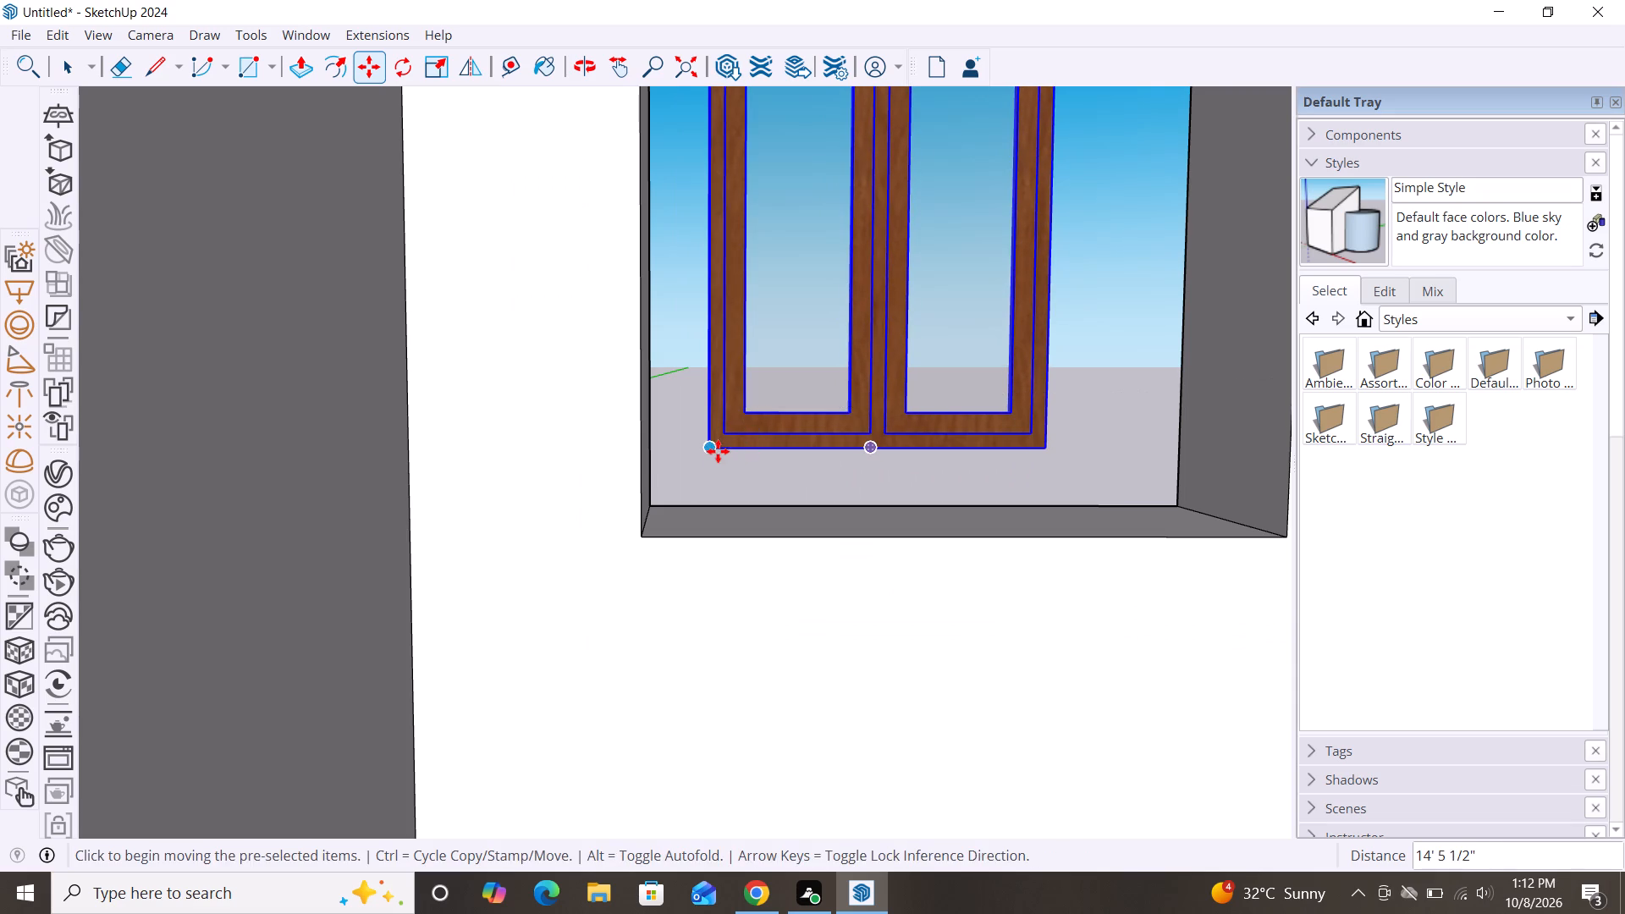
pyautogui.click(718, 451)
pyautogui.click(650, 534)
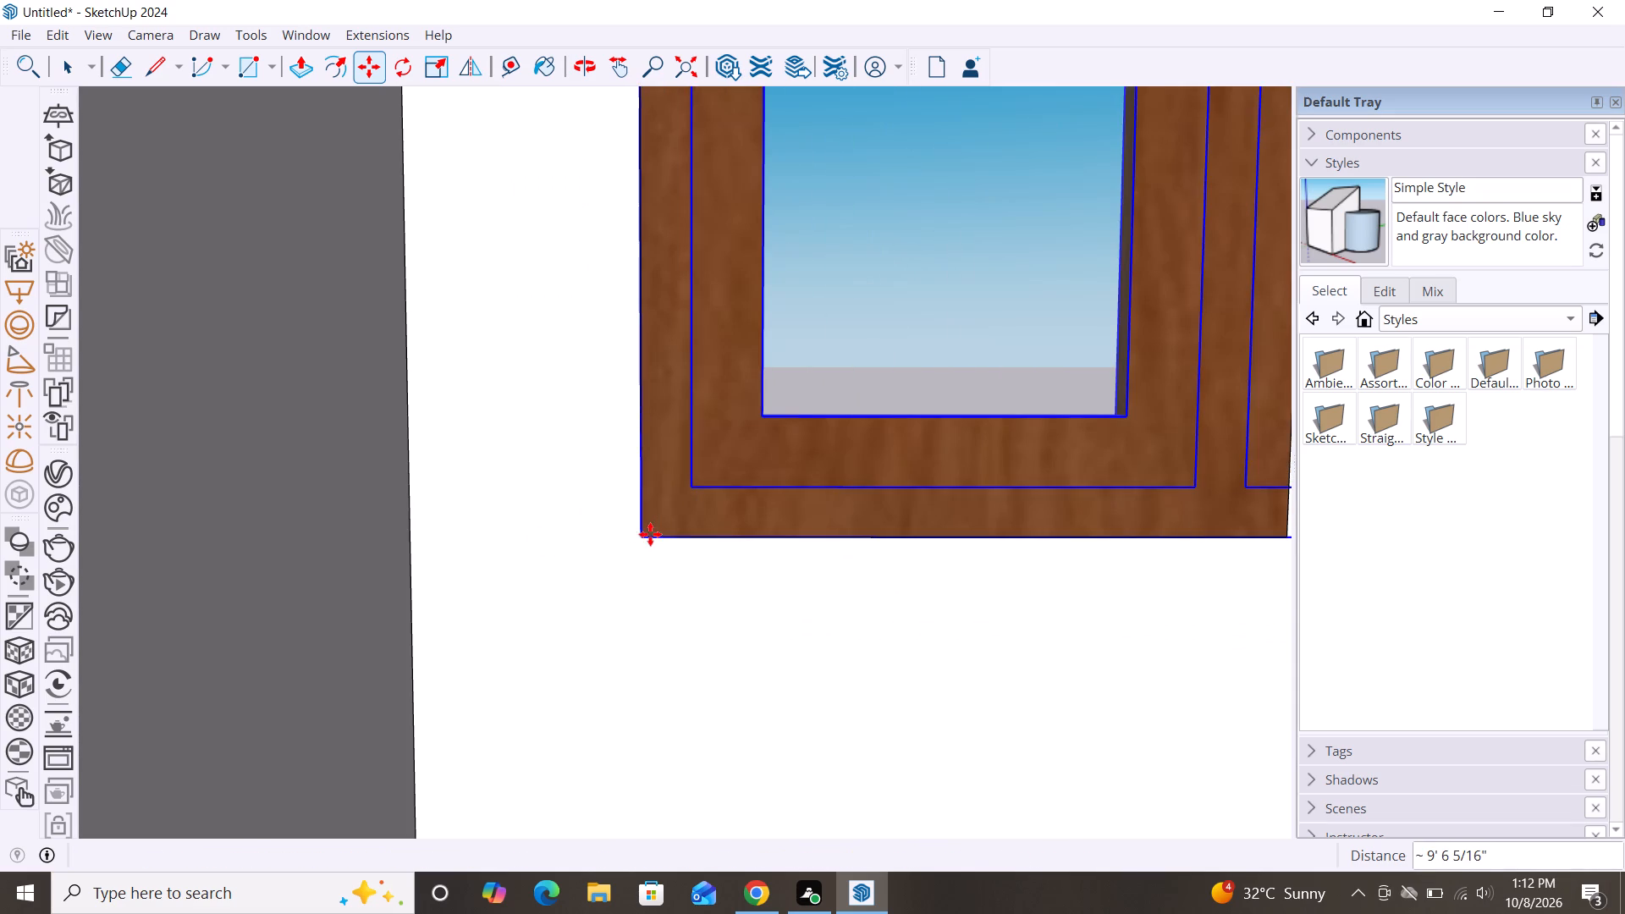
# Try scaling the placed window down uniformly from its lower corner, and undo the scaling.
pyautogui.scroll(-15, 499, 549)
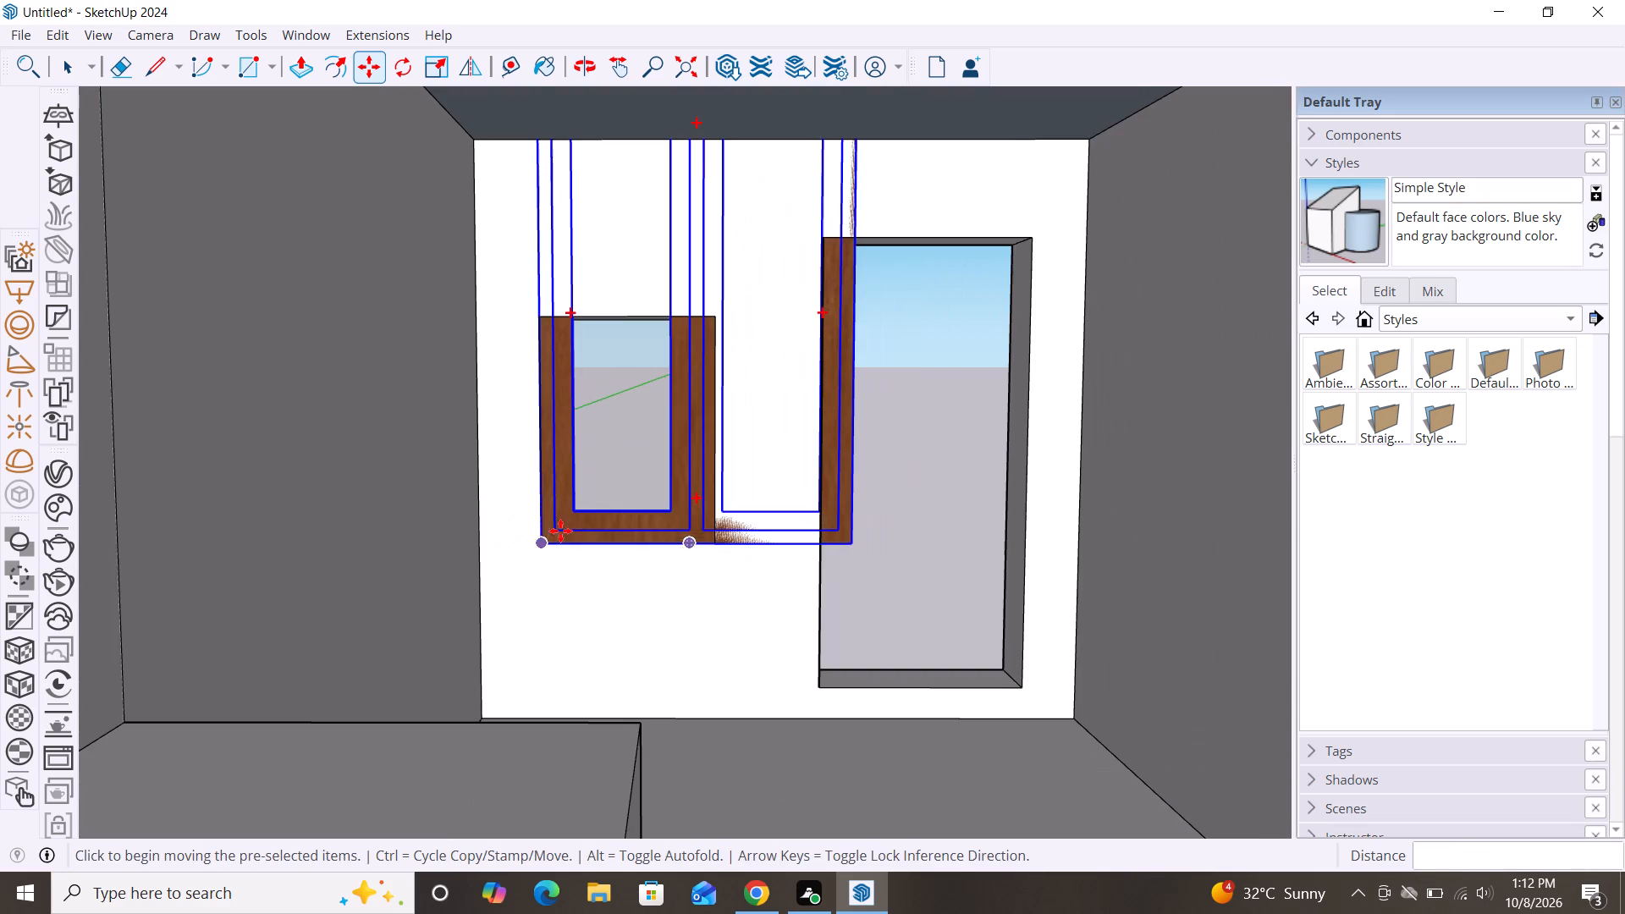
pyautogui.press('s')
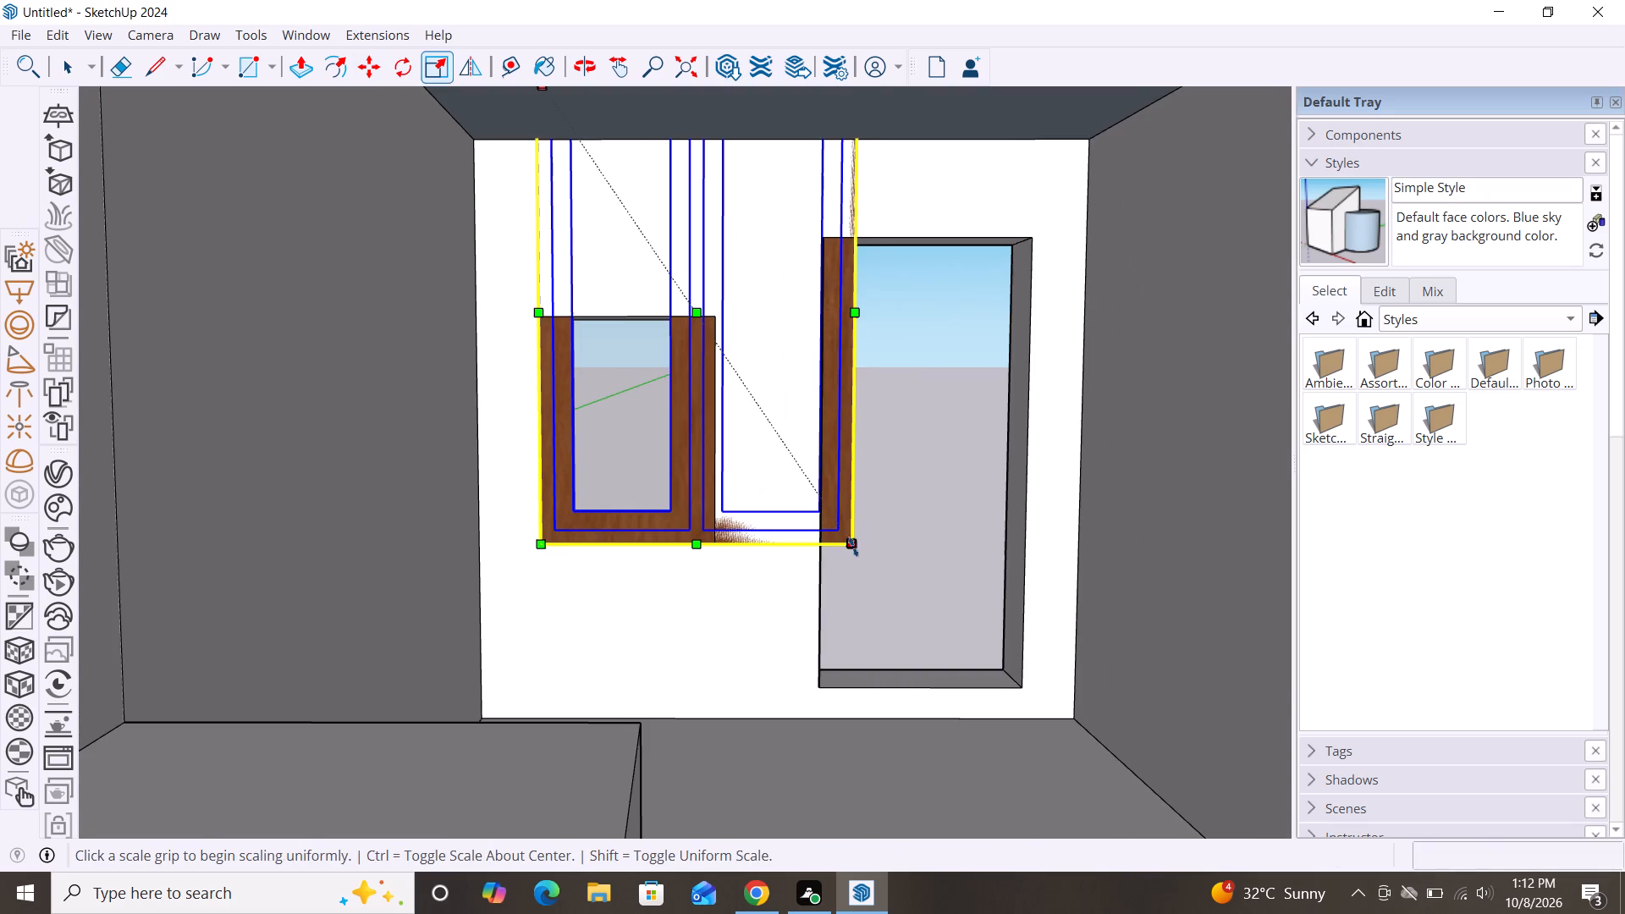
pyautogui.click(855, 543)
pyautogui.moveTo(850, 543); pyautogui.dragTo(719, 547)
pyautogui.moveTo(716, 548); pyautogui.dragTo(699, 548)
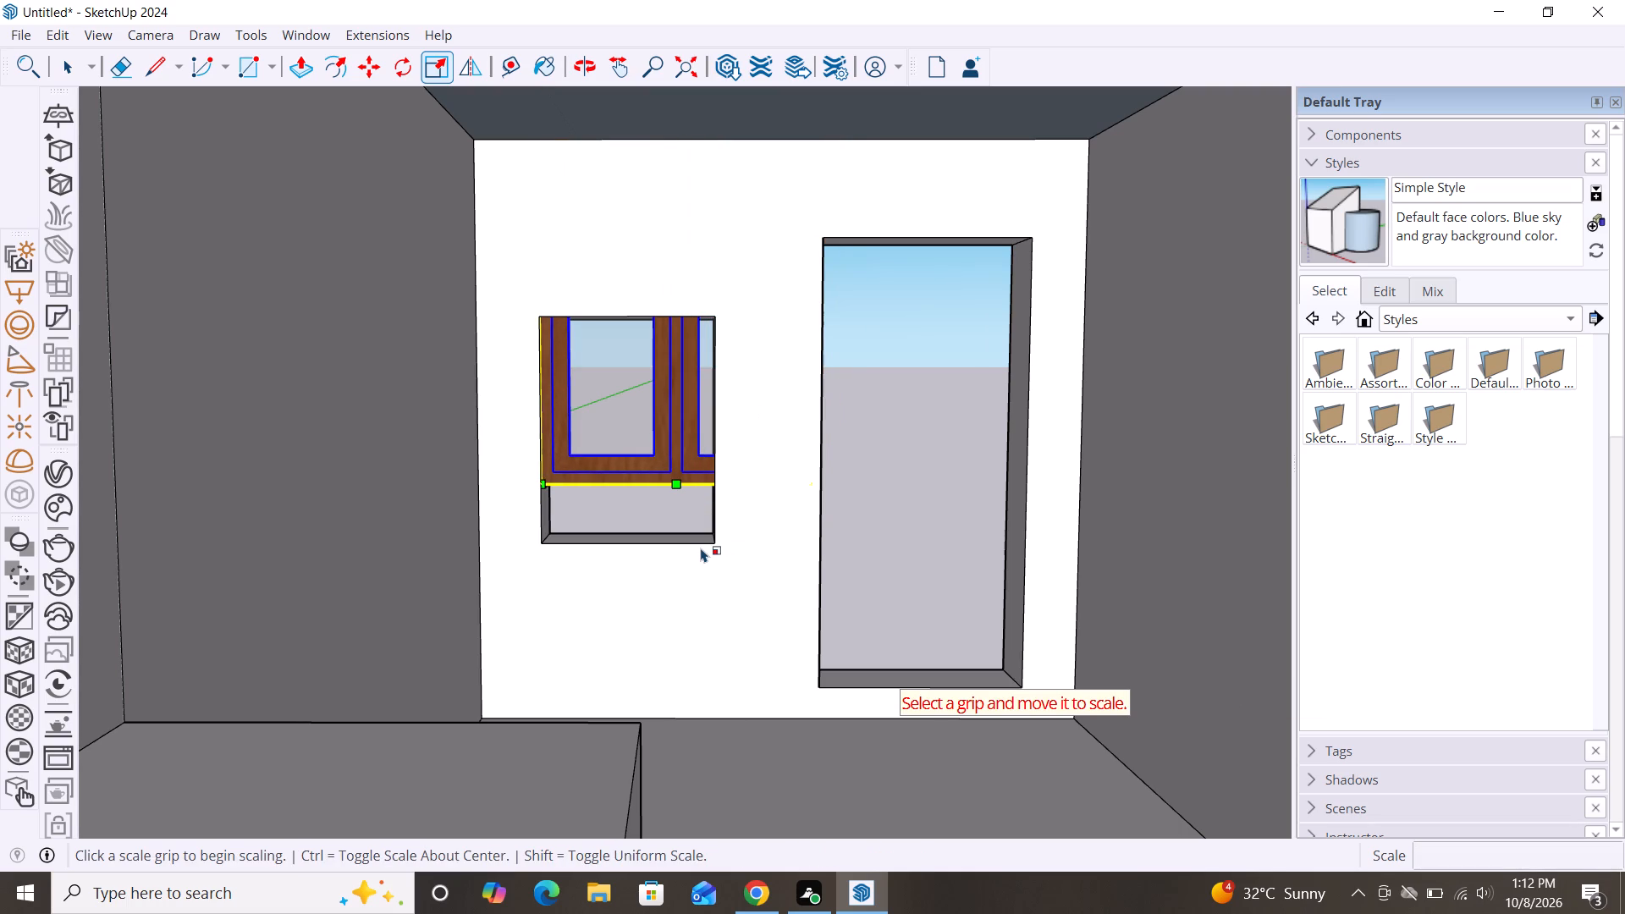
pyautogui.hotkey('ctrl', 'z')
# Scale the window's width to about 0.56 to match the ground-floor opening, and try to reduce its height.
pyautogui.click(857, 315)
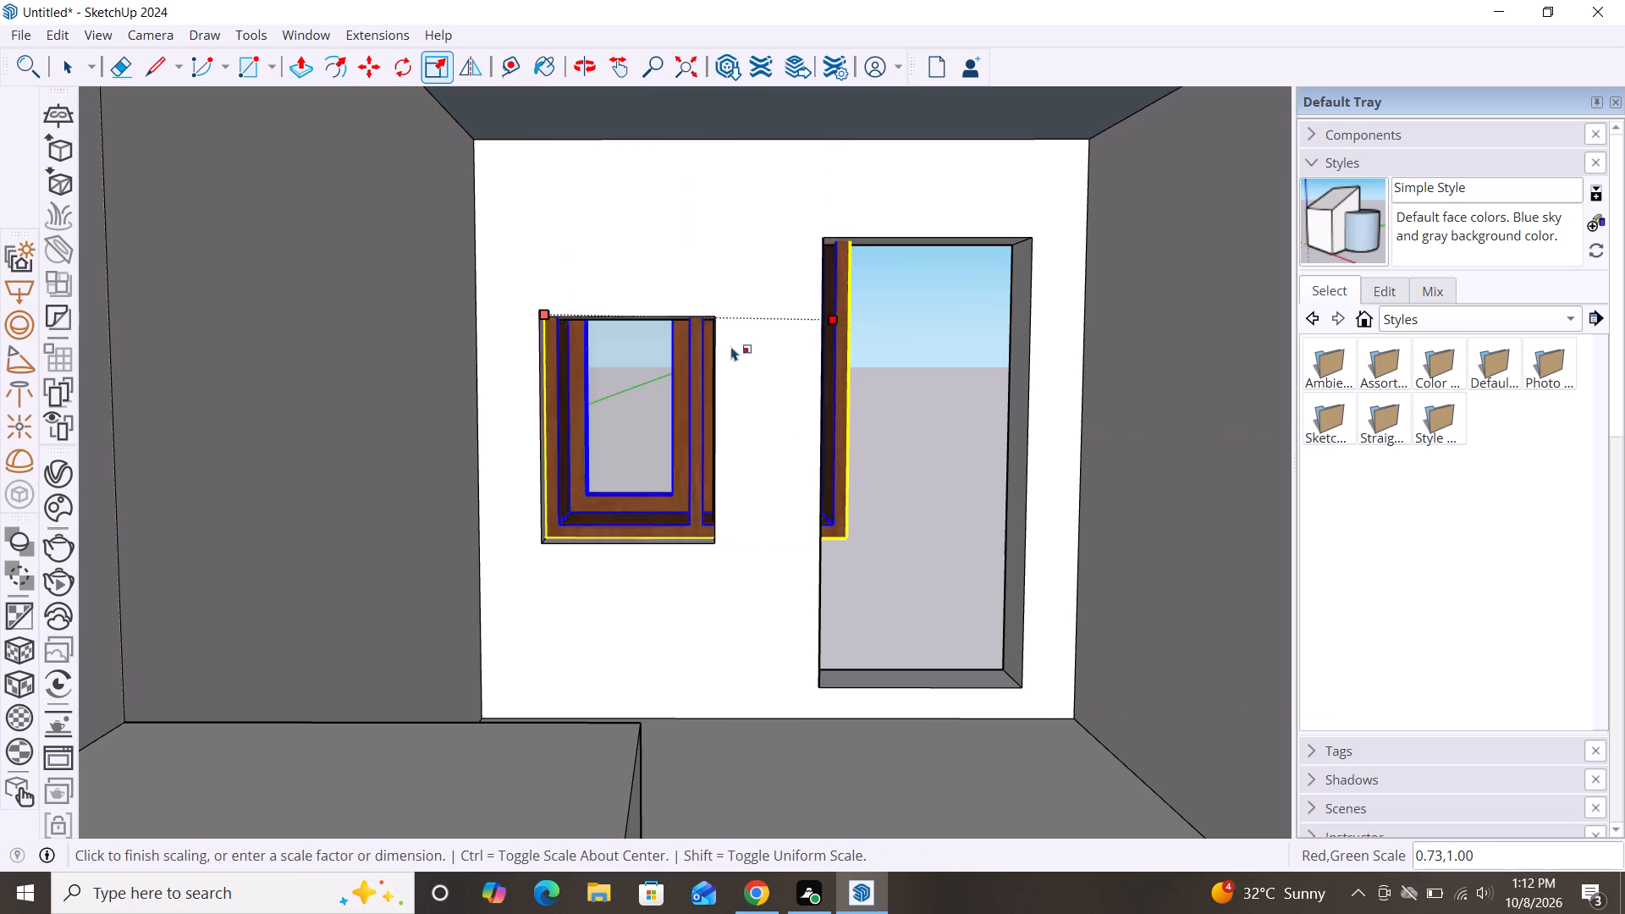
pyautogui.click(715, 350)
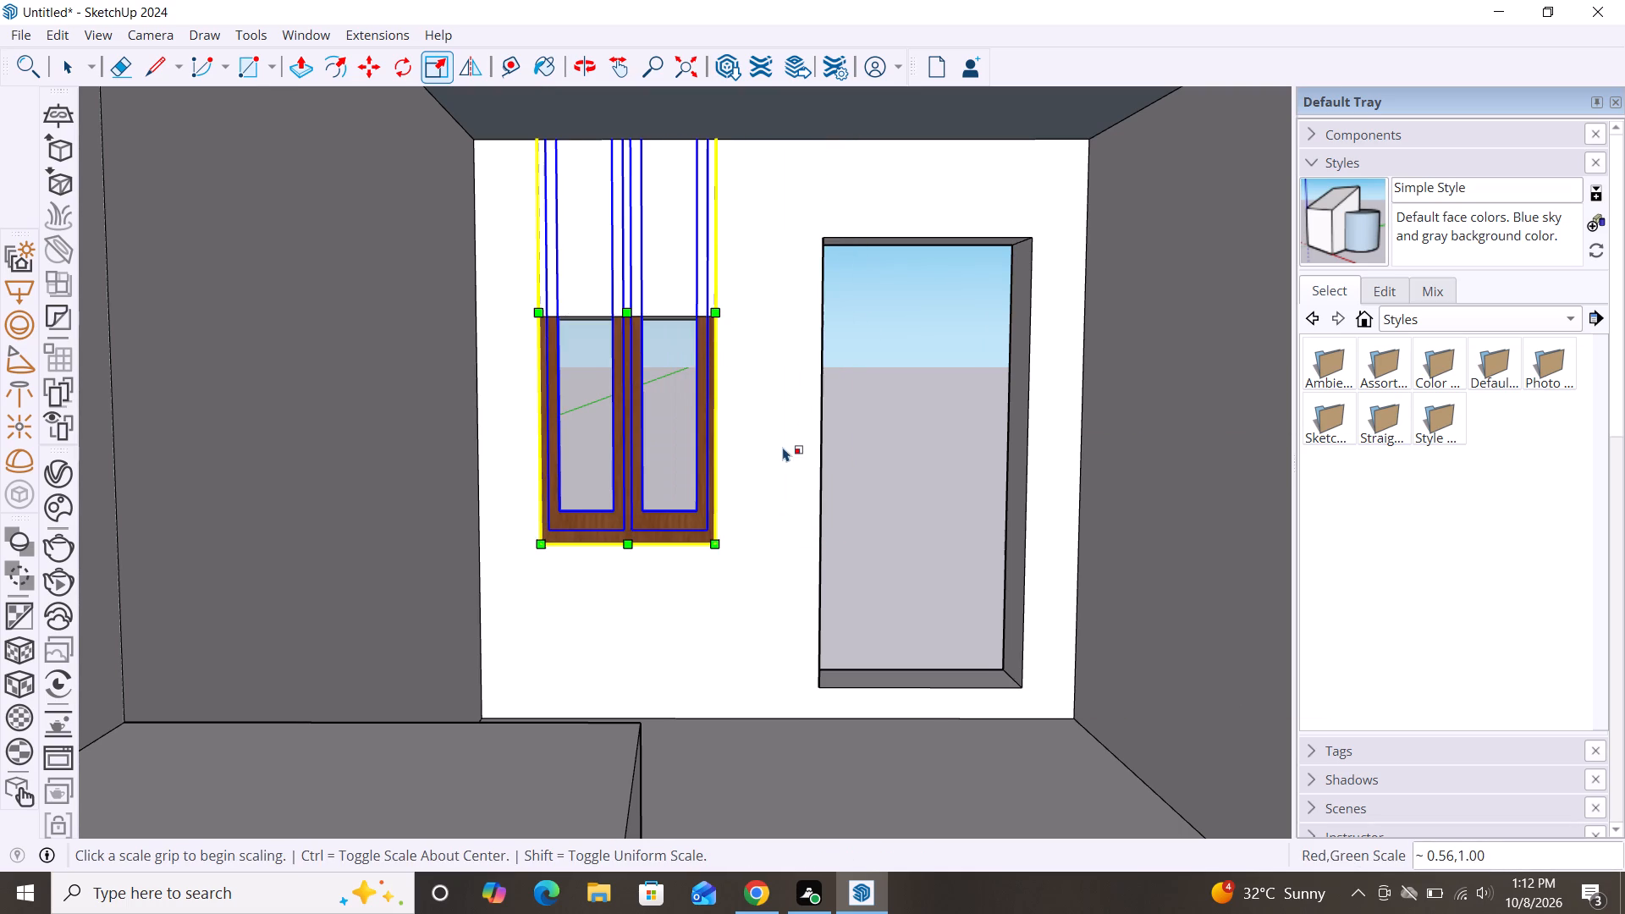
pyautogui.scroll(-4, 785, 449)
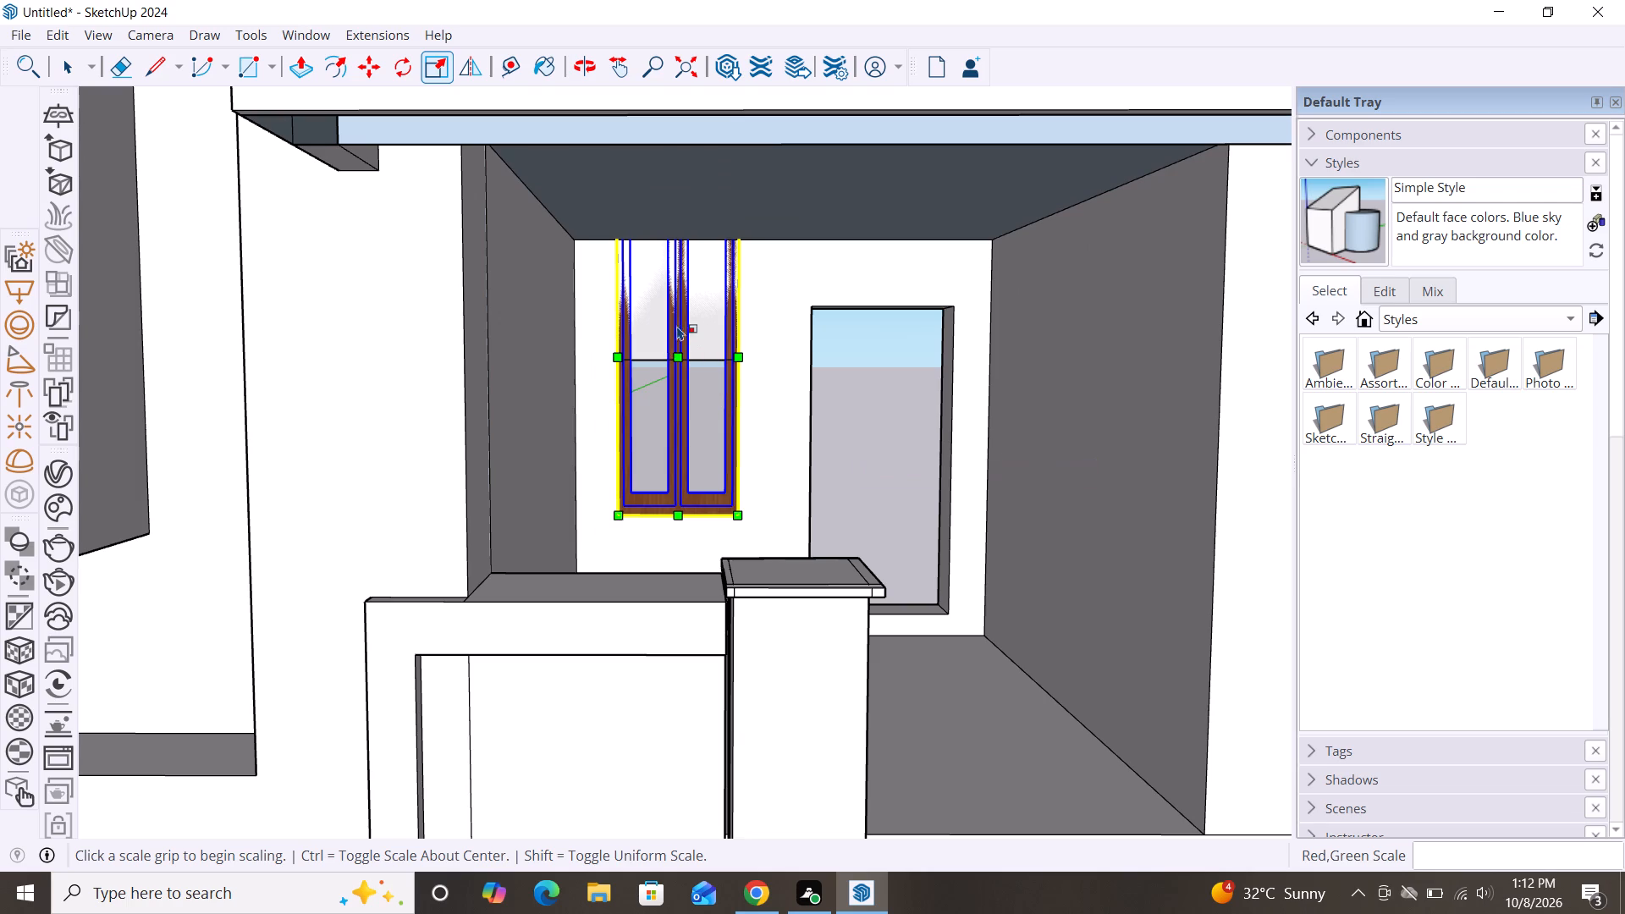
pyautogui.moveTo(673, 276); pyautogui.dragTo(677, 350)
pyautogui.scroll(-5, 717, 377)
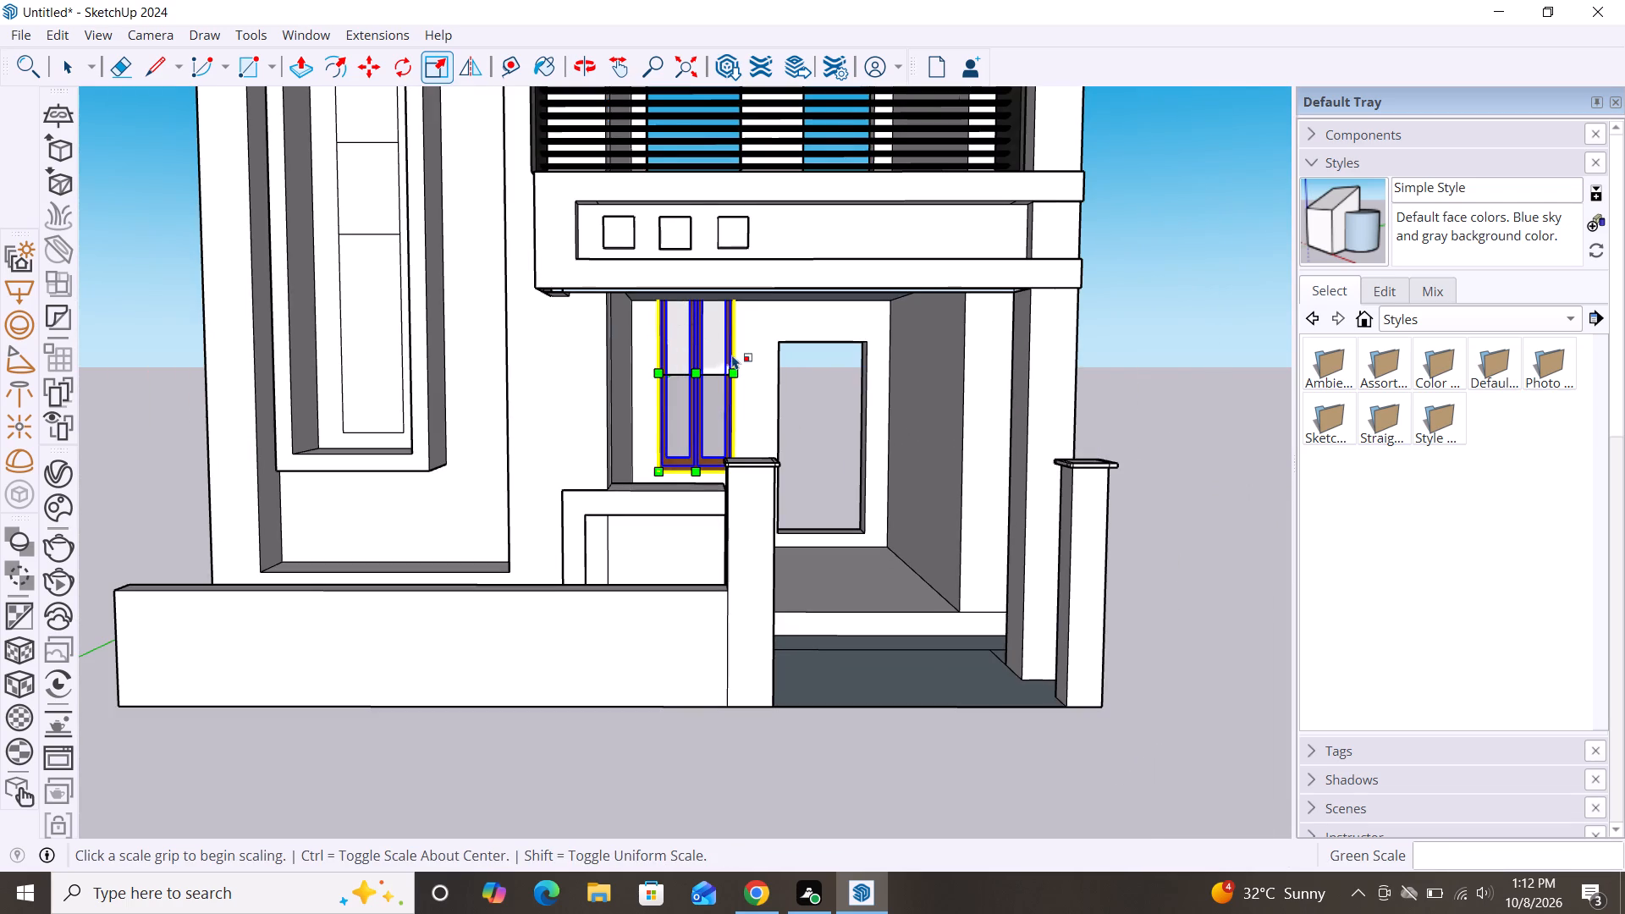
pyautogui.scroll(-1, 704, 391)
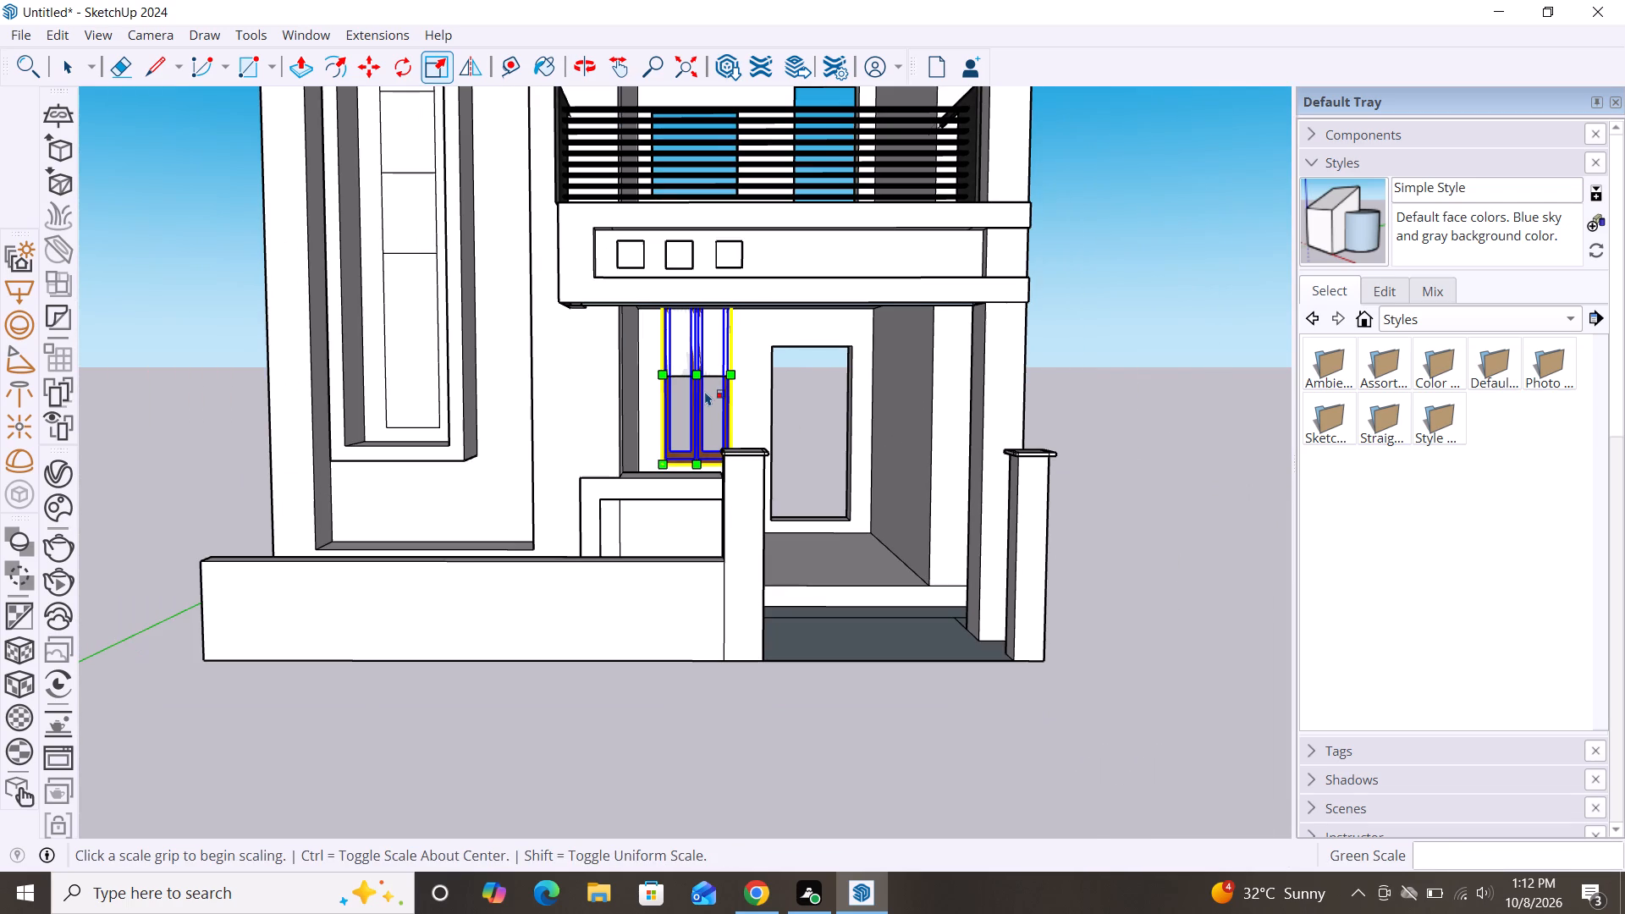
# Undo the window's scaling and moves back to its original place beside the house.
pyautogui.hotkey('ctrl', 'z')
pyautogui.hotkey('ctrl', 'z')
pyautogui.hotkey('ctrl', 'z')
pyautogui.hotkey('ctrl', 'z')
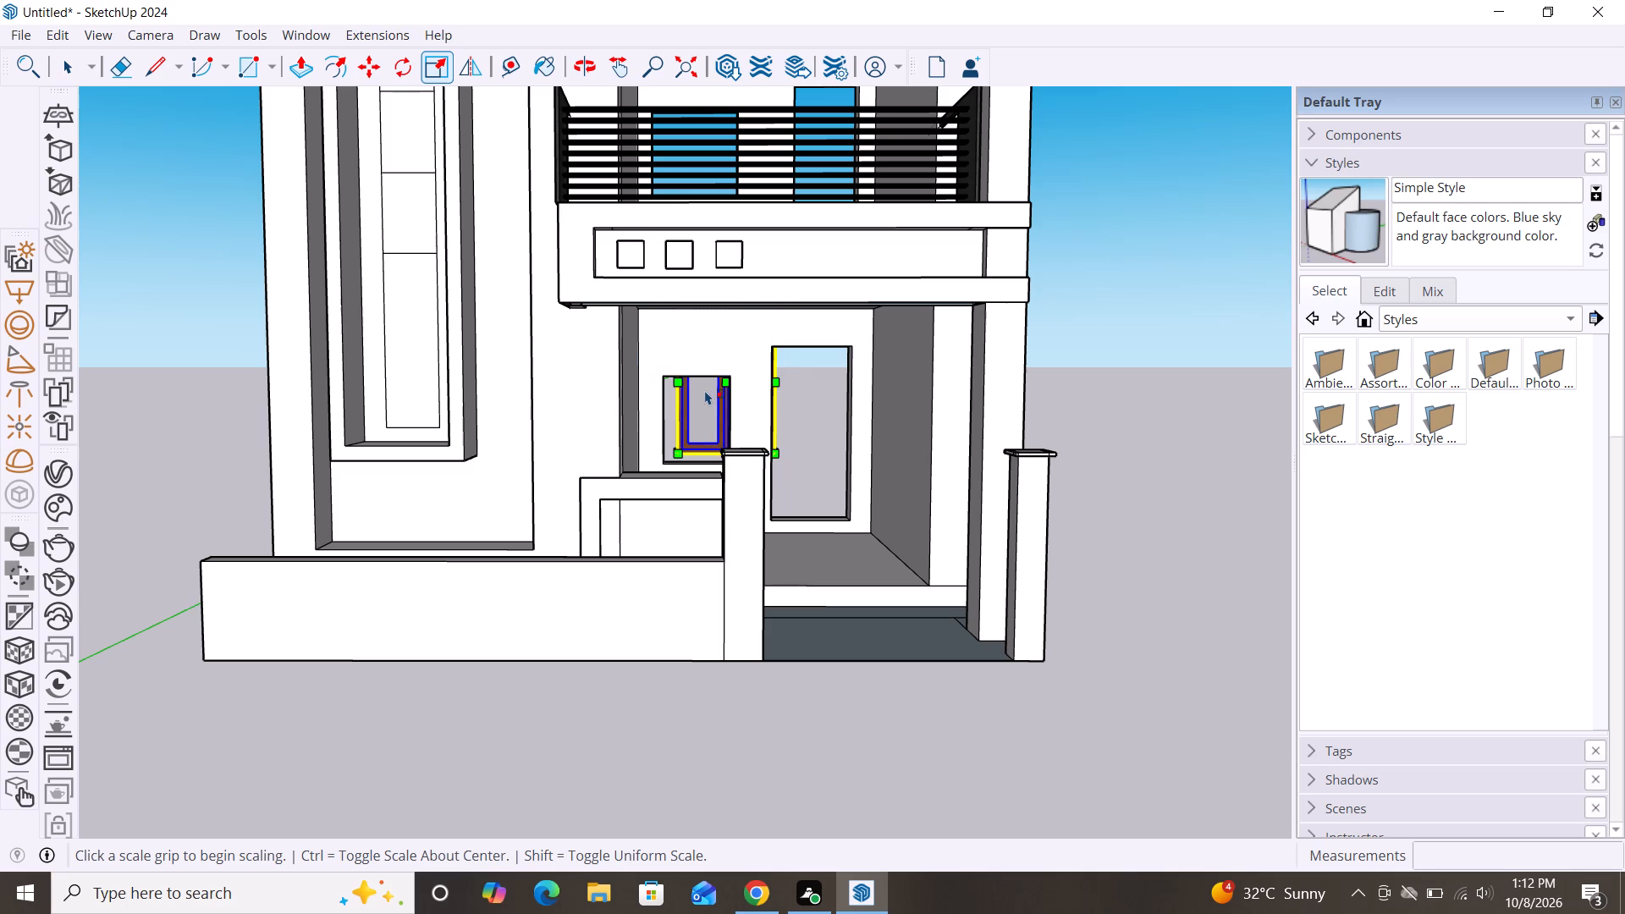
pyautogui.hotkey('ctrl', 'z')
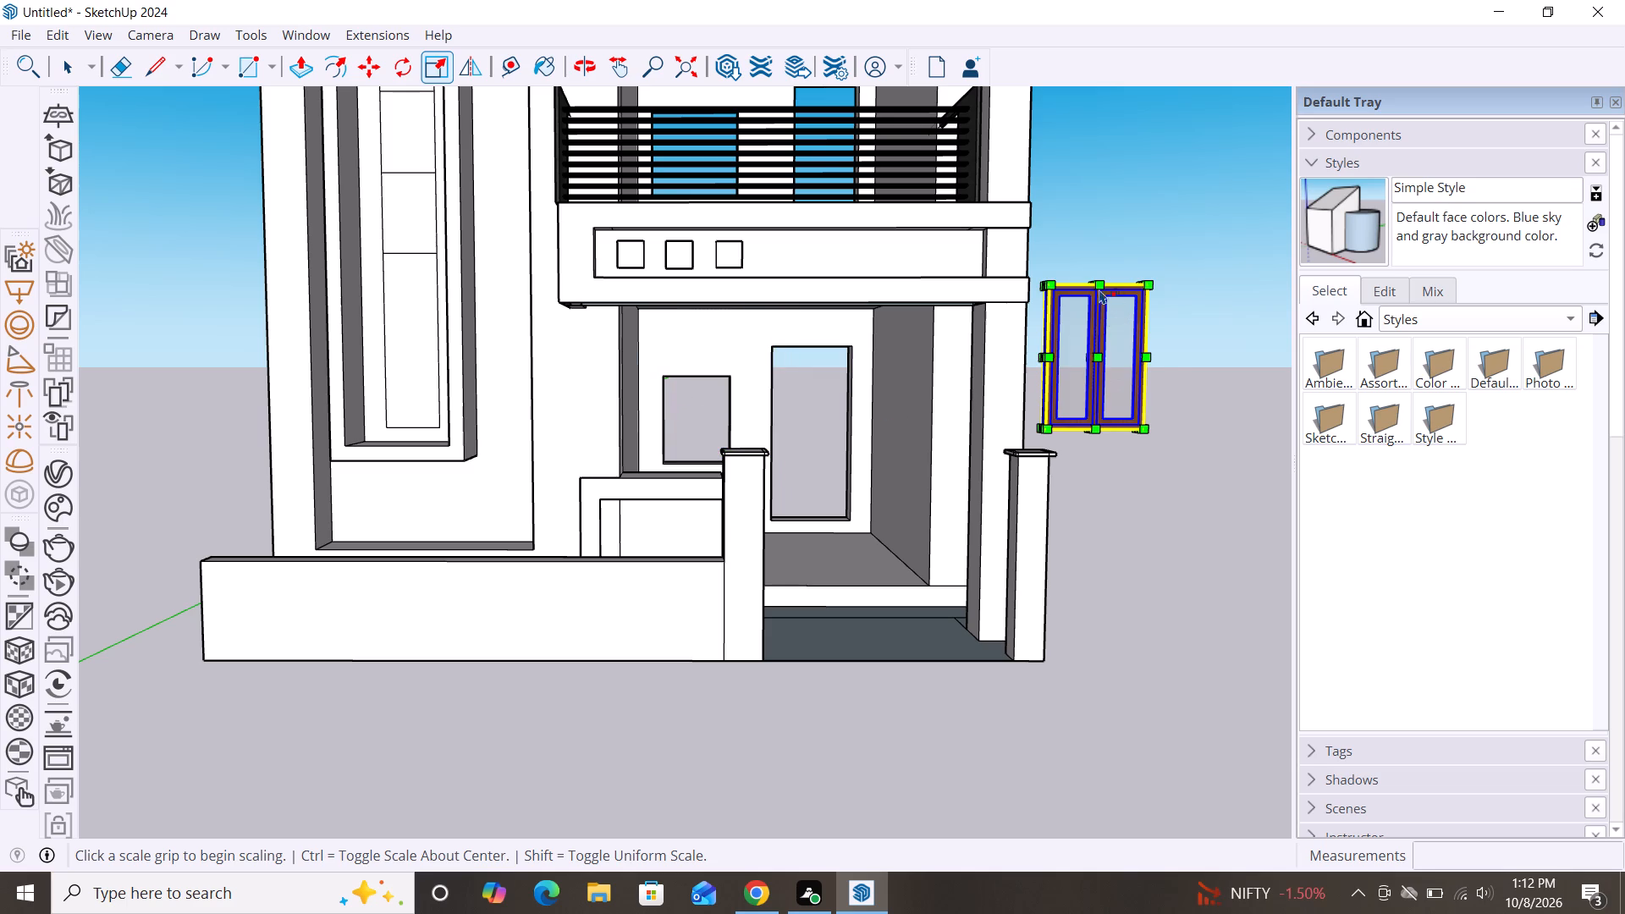
# Scale the imported window beside the house by 5.45 in depth and 0.46 in height.
pyautogui.moveTo(1098, 278); pyautogui.dragTo(1116, 362)
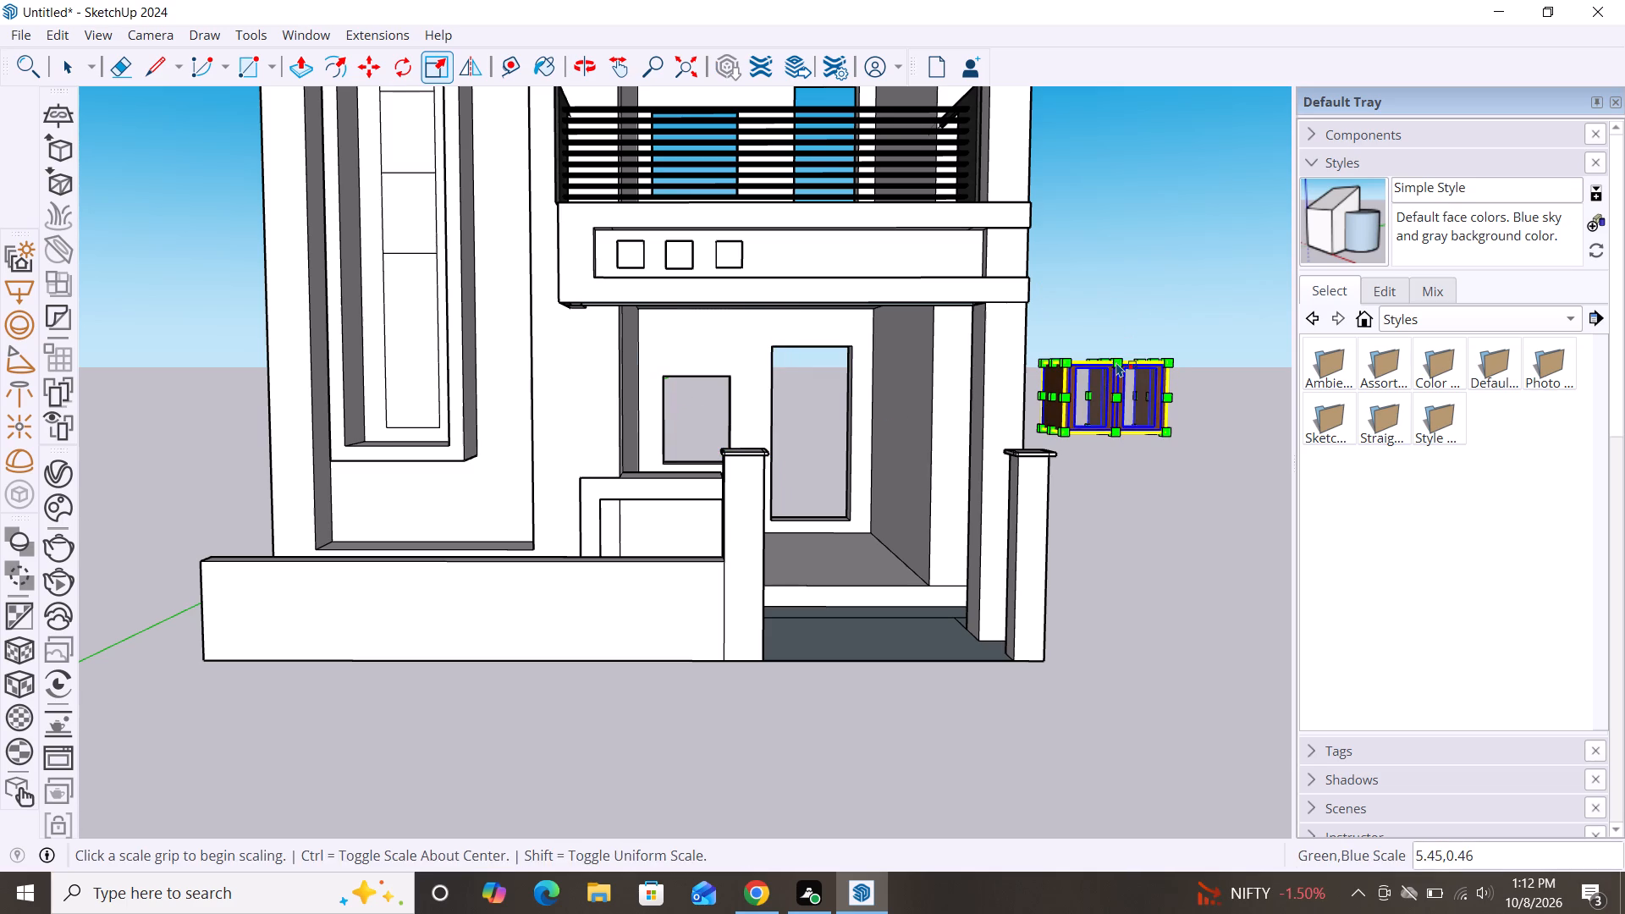
# Move the shortened window into the ground-floor window opening, placing its lower front corner at the opening's lower corner.
pyautogui.press('m')
pyautogui.click(1063, 432)
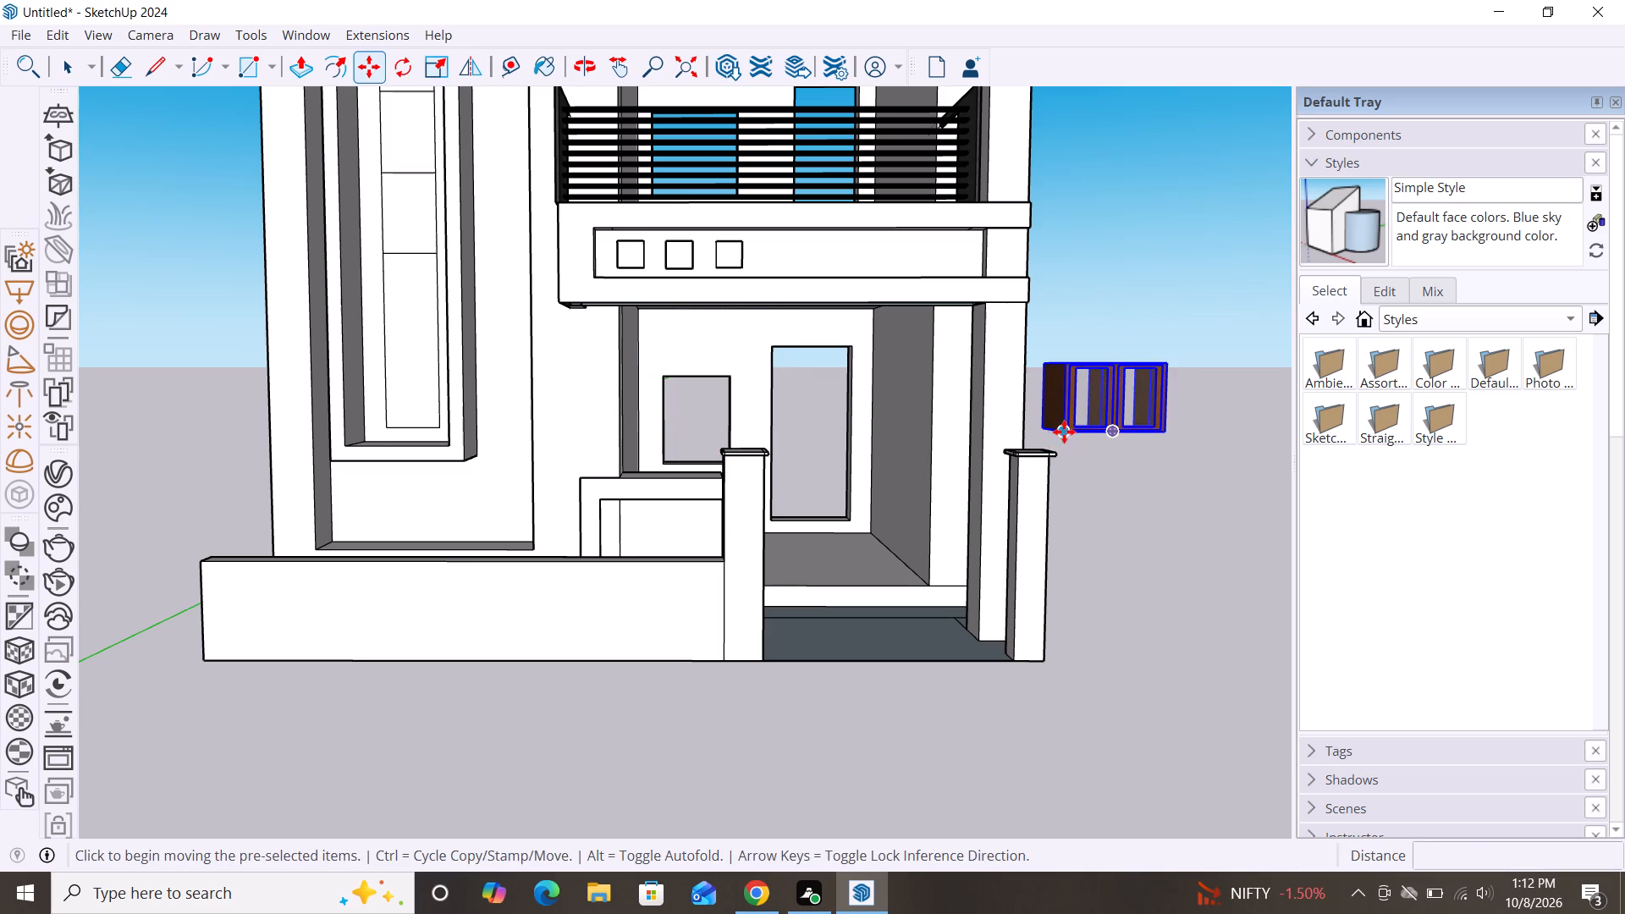
pyautogui.scroll(8, 700, 427)
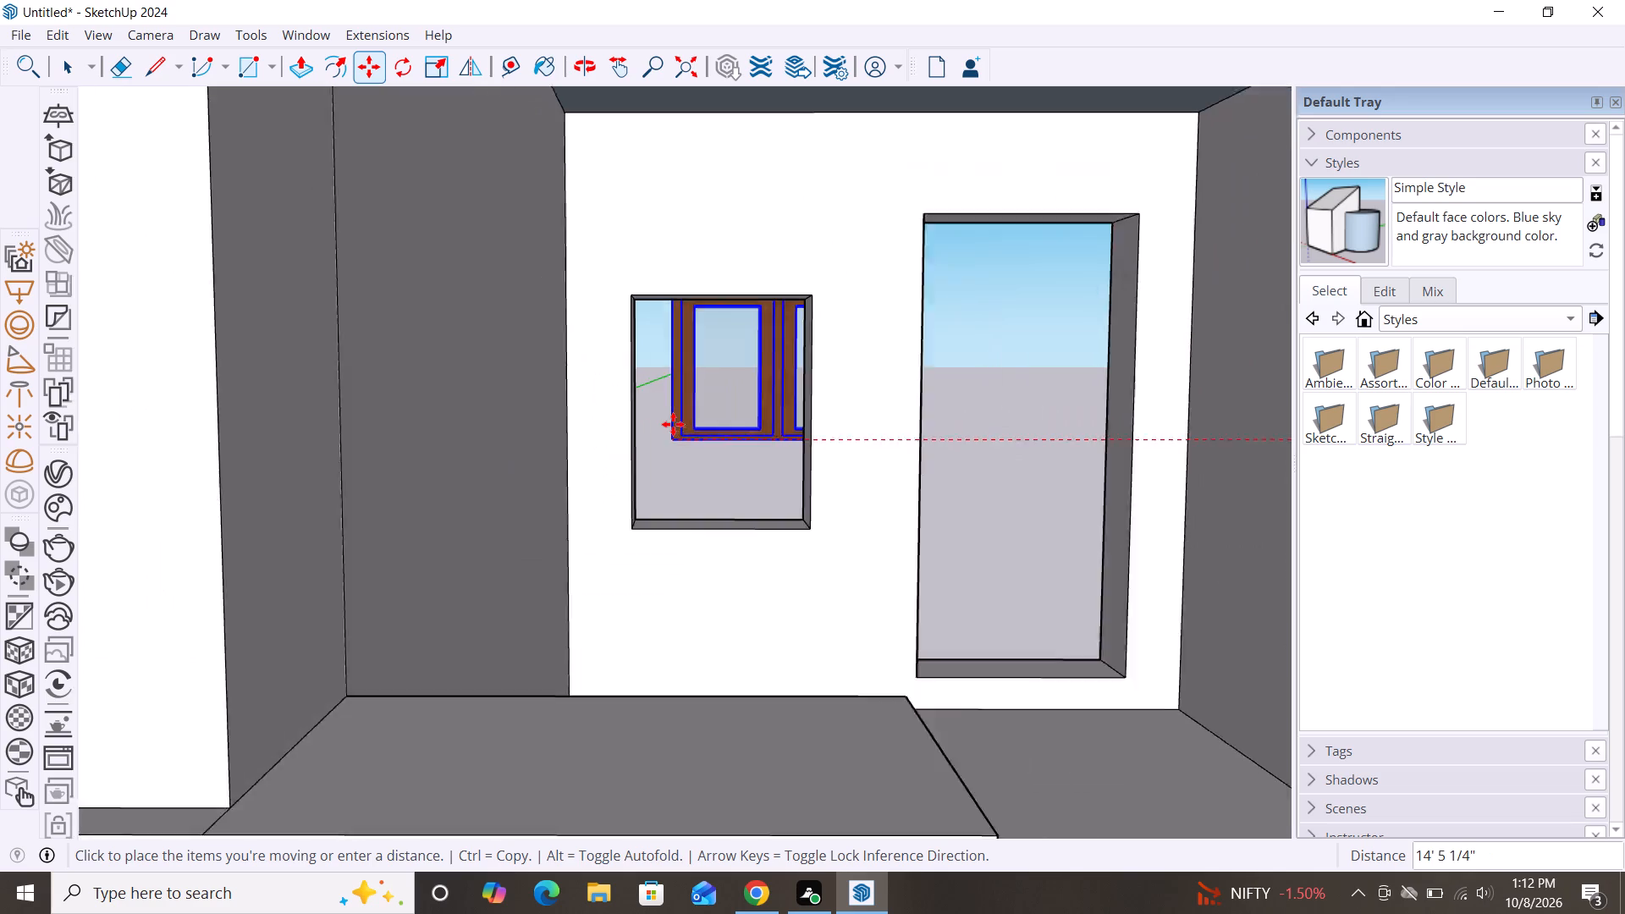
pyautogui.click(627, 548)
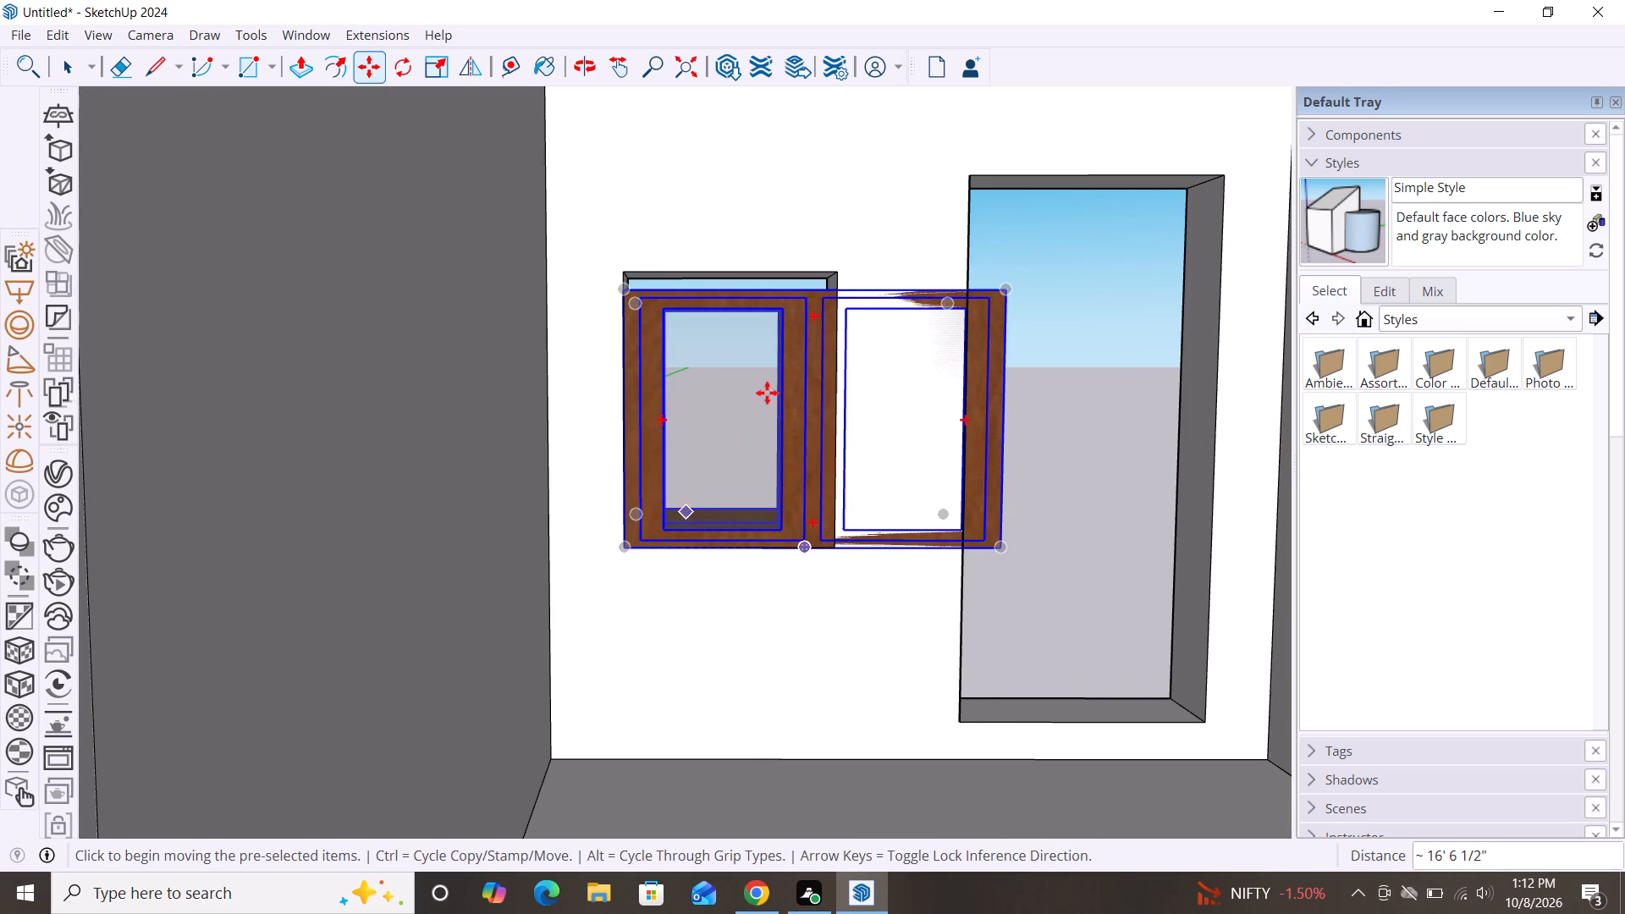
# Scale the ground-floor window to about 0.56 in width and 1.07 in height so it fills its opening.
pyautogui.press('s')
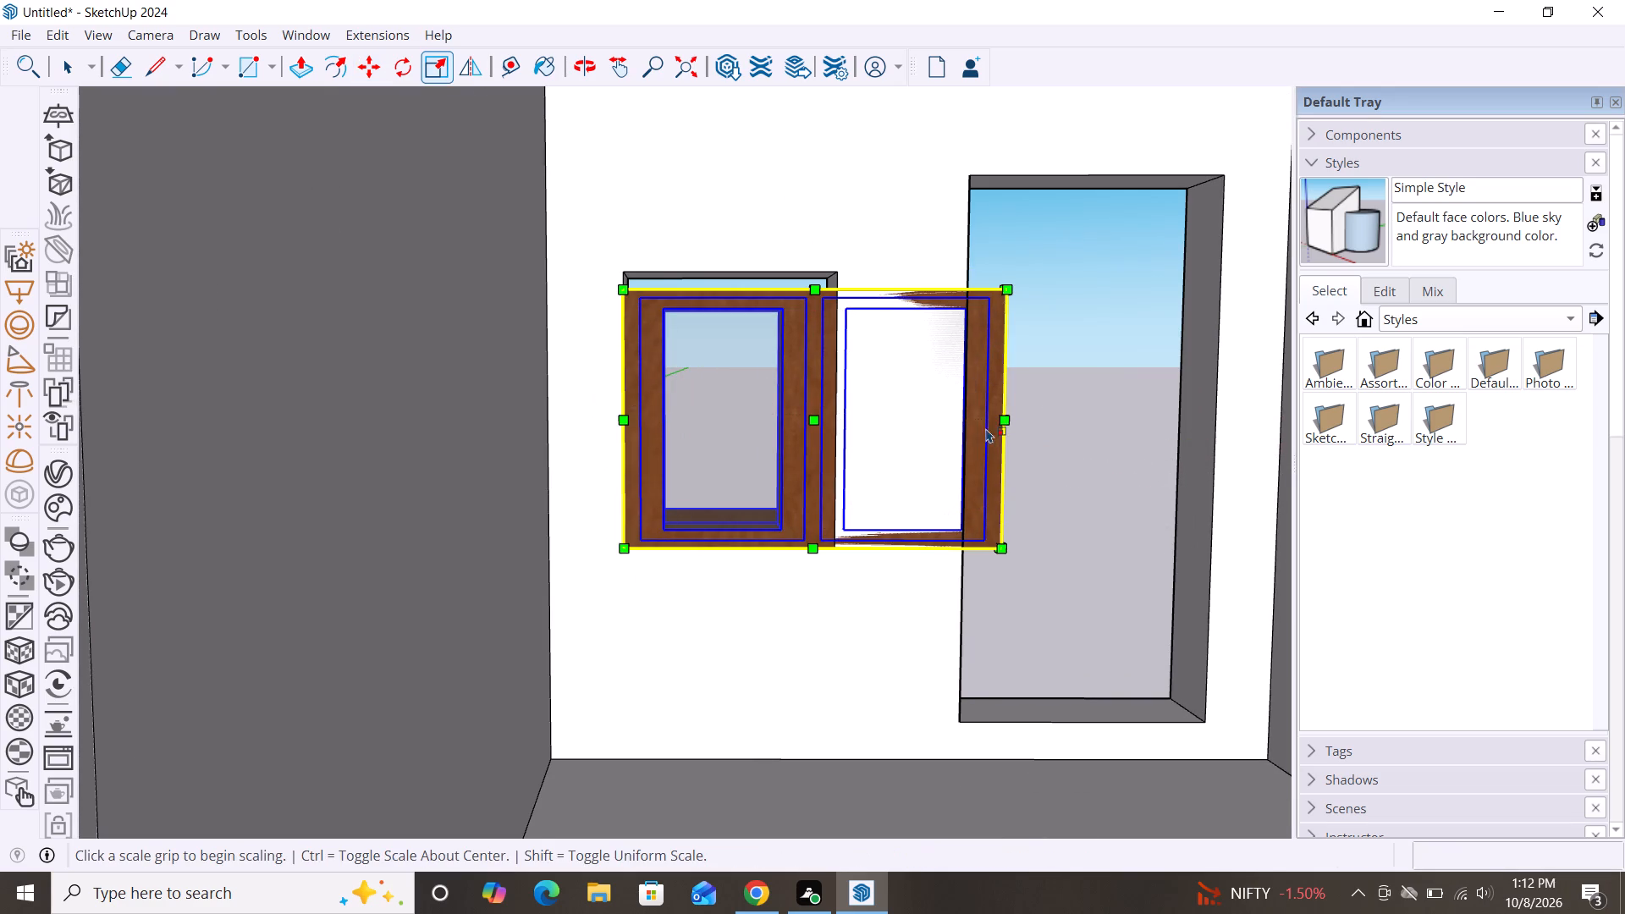
pyautogui.moveTo(1004, 420); pyautogui.dragTo(835, 403)
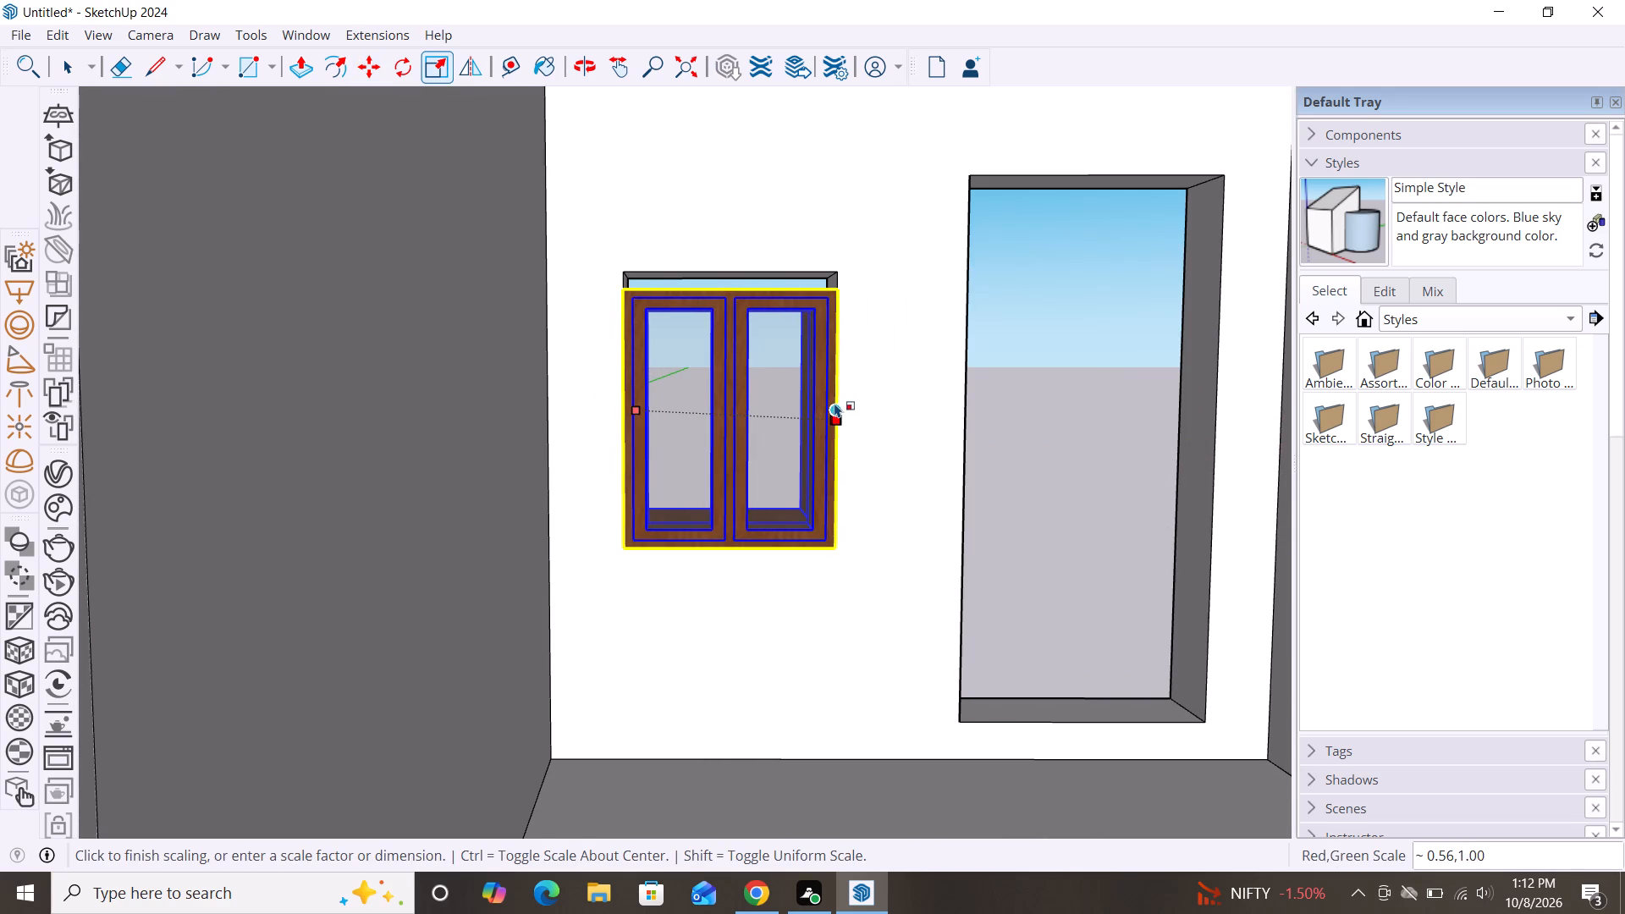
pyautogui.moveTo(835, 403); pyautogui.dragTo(828, 394)
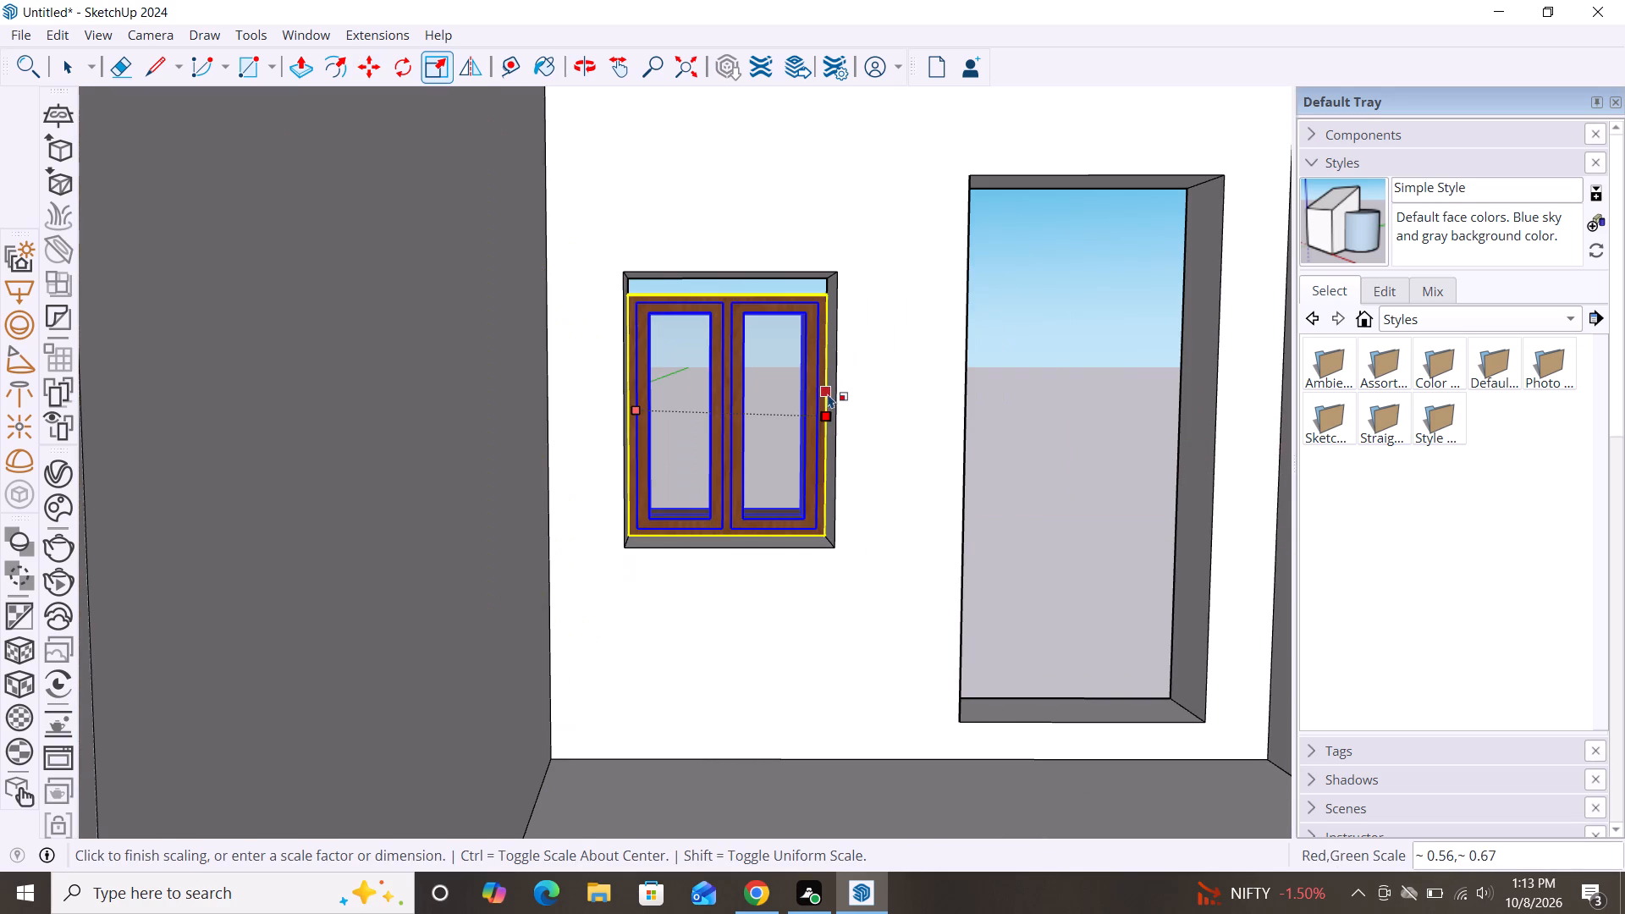
pyautogui.moveTo(828, 394); pyautogui.dragTo(834, 391)
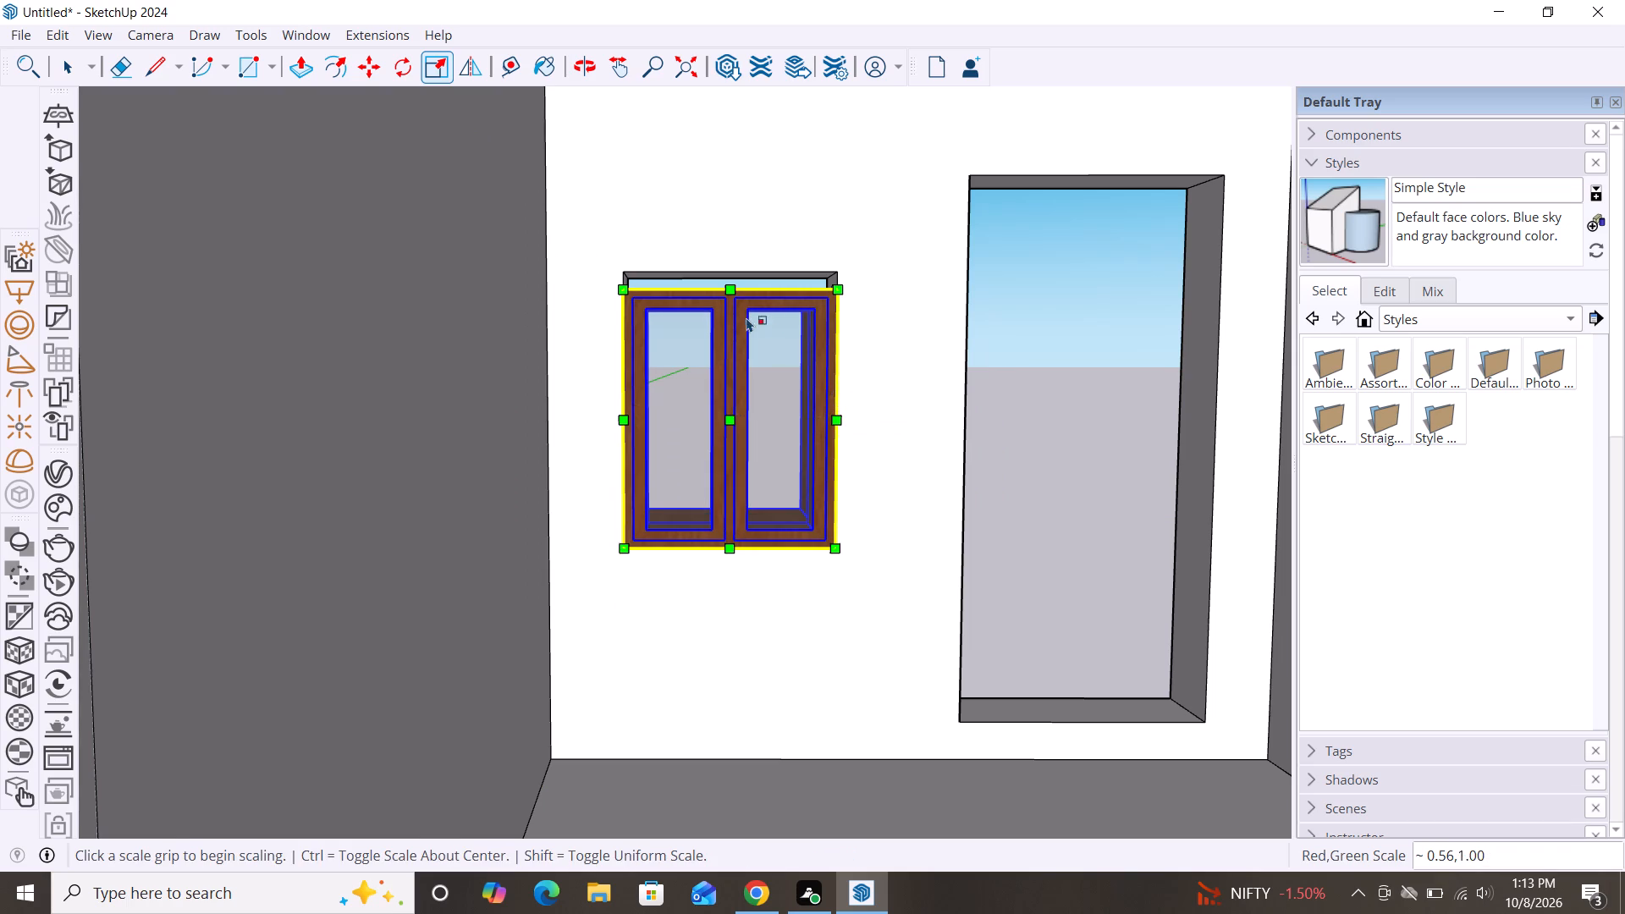
pyautogui.click(734, 288)
pyautogui.click(730, 272)
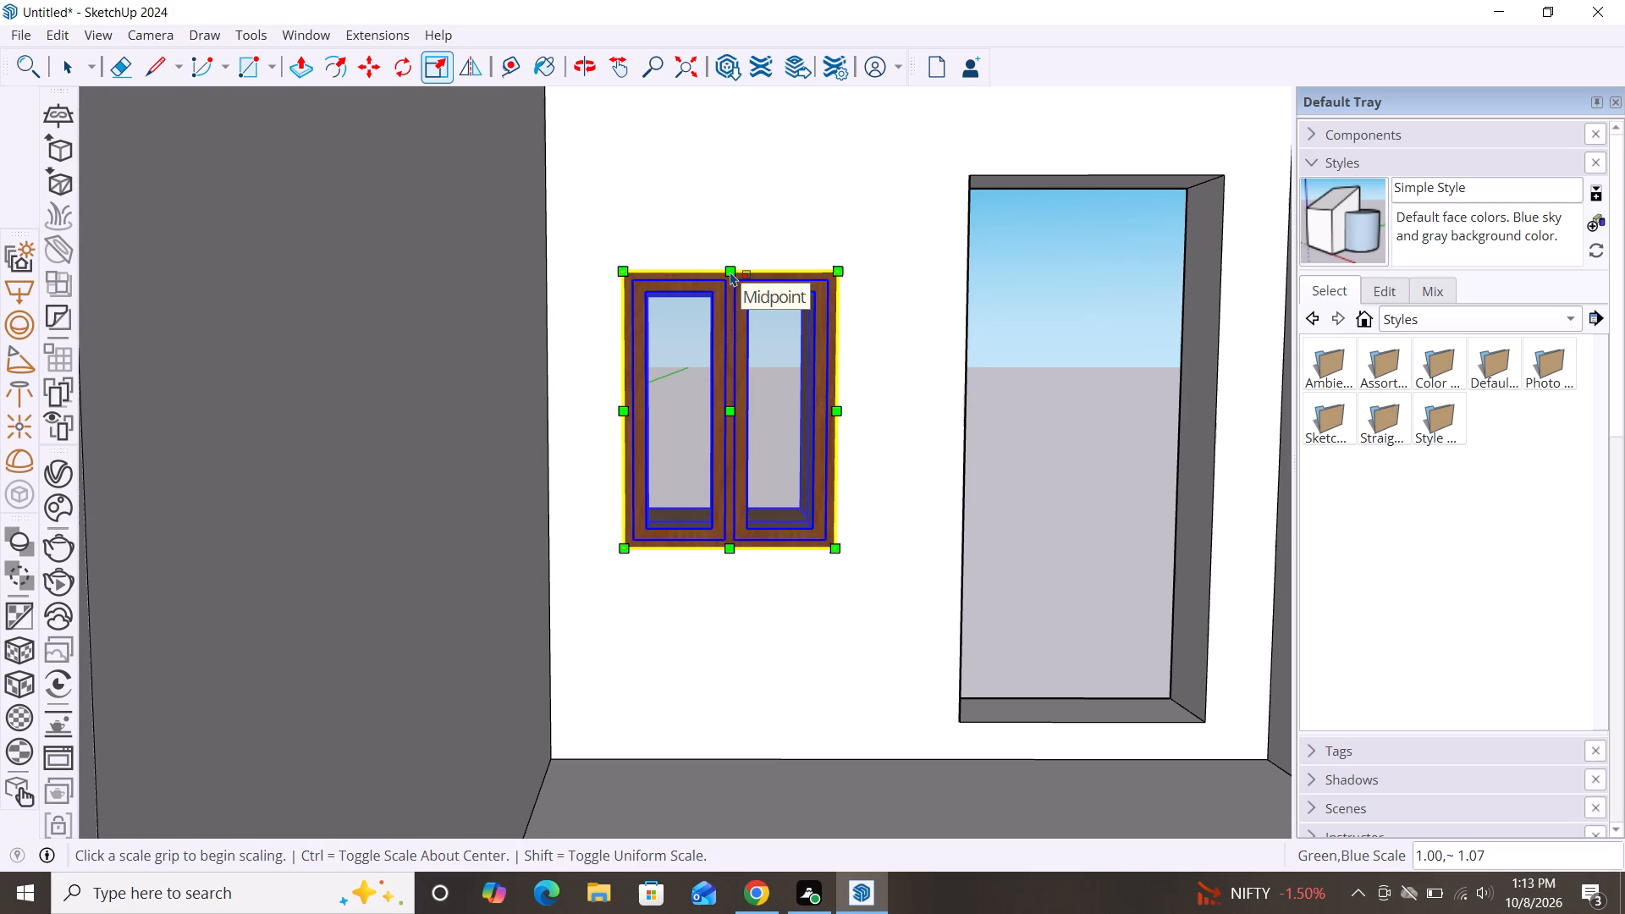
pyautogui.press('space')
pyautogui.scroll(-10, 567, 370)
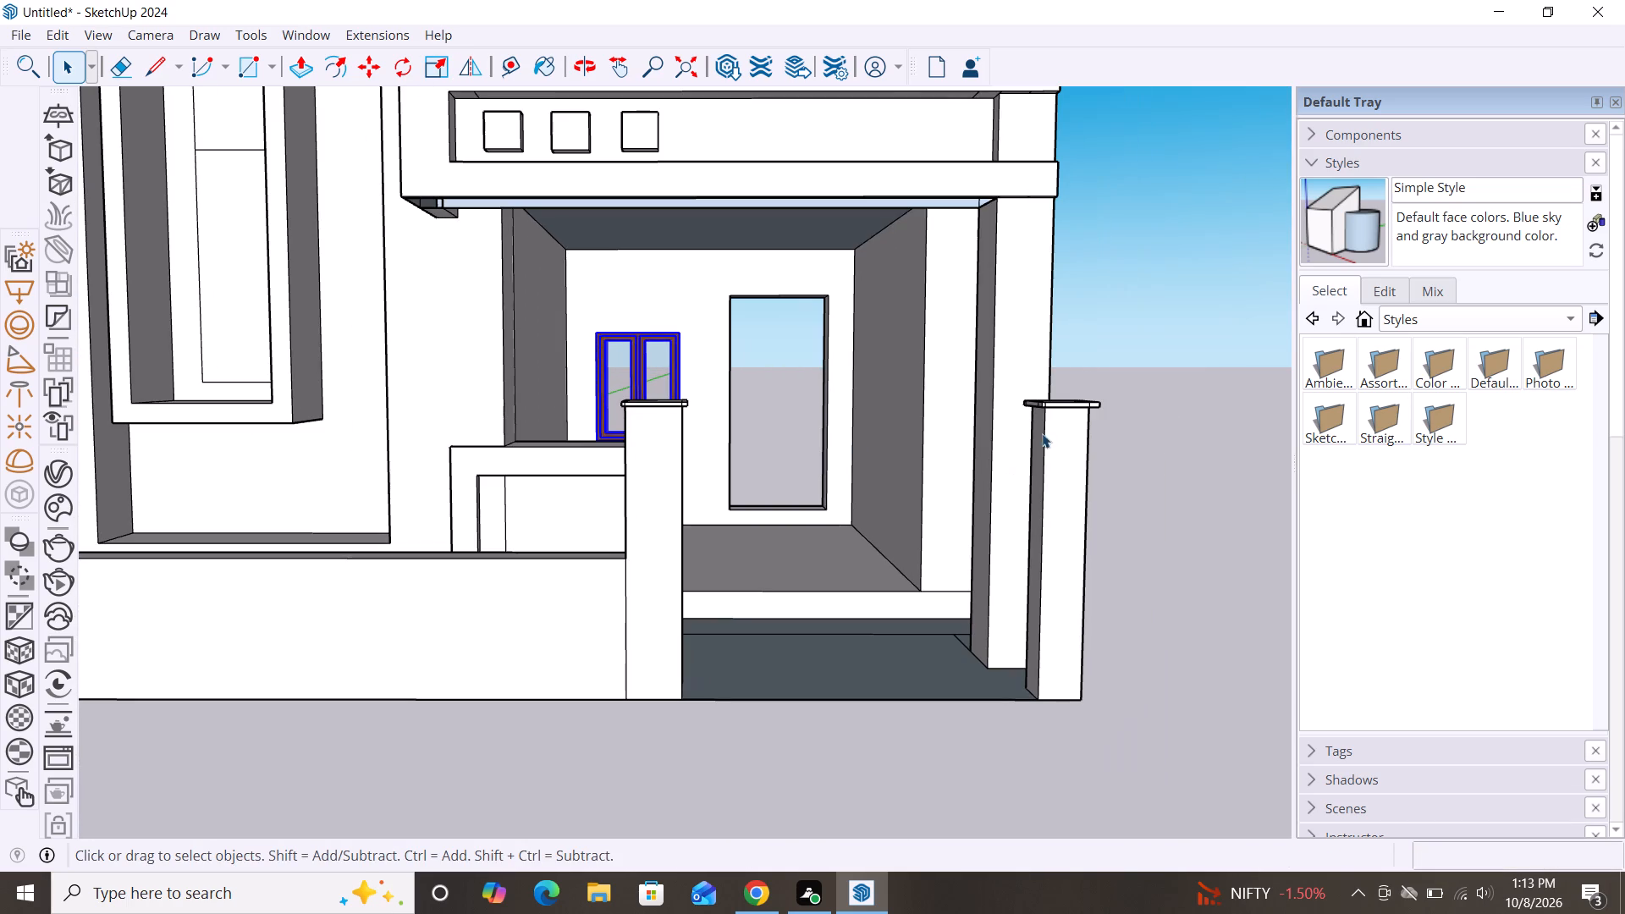
pyautogui.click(1210, 394)
# Copy the ground-floor window to the upper-floor window opening, placing its lower corner at the opening's lower corner nearest the door opening.
pyautogui.scroll(3, 642, 387)
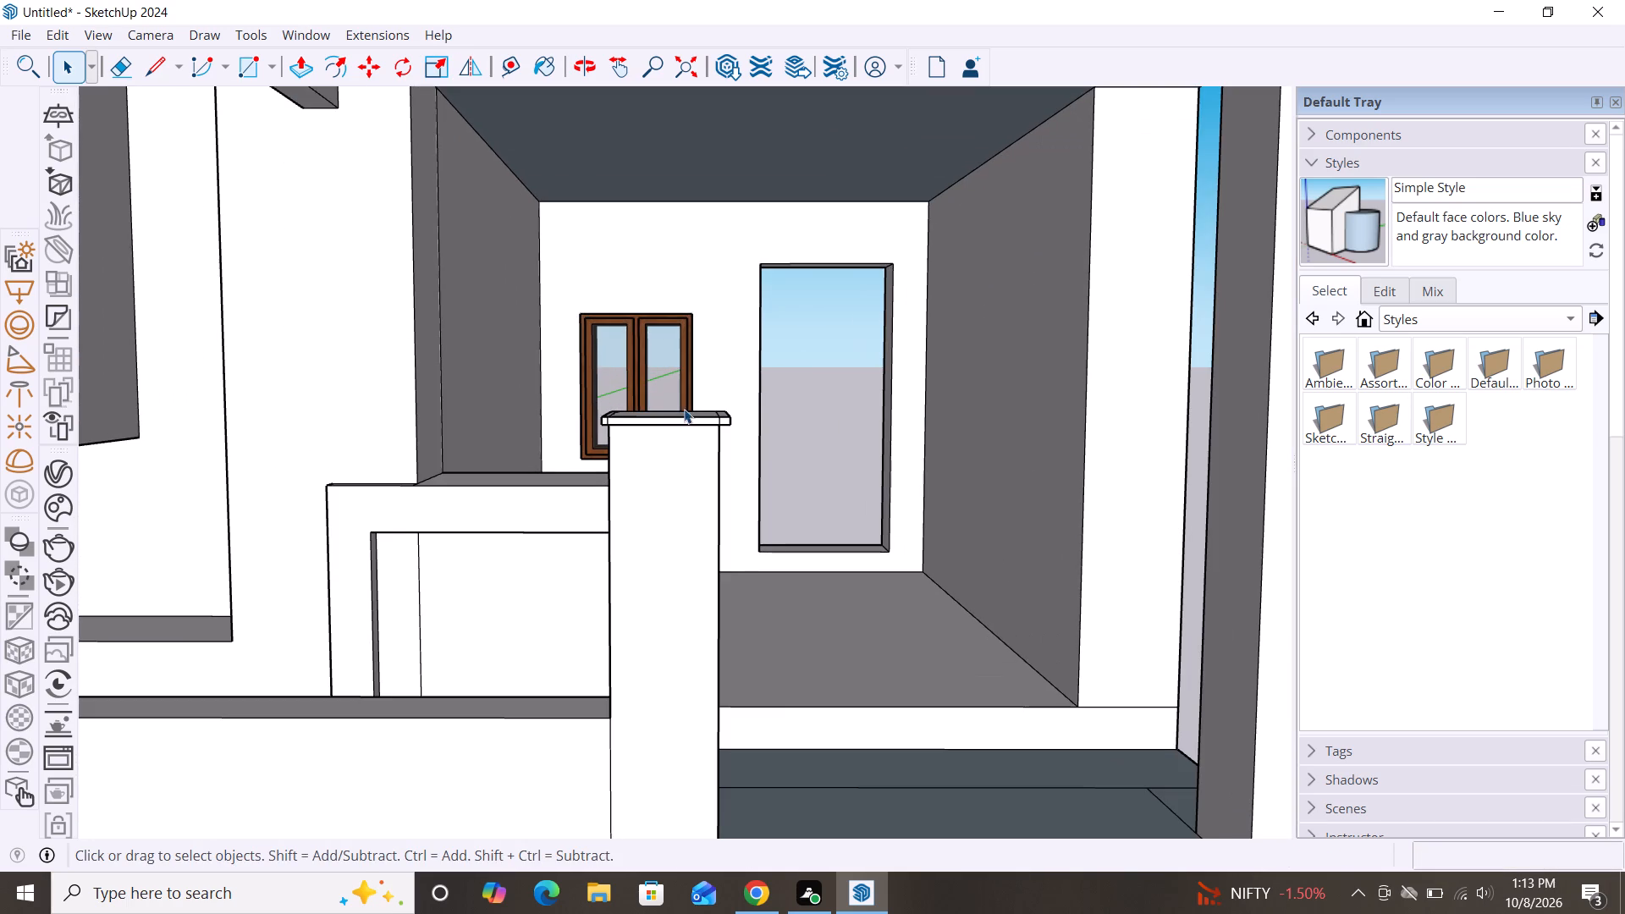
pyautogui.moveTo(721, 349); pyautogui.dragTo(729, 410, button='middle')
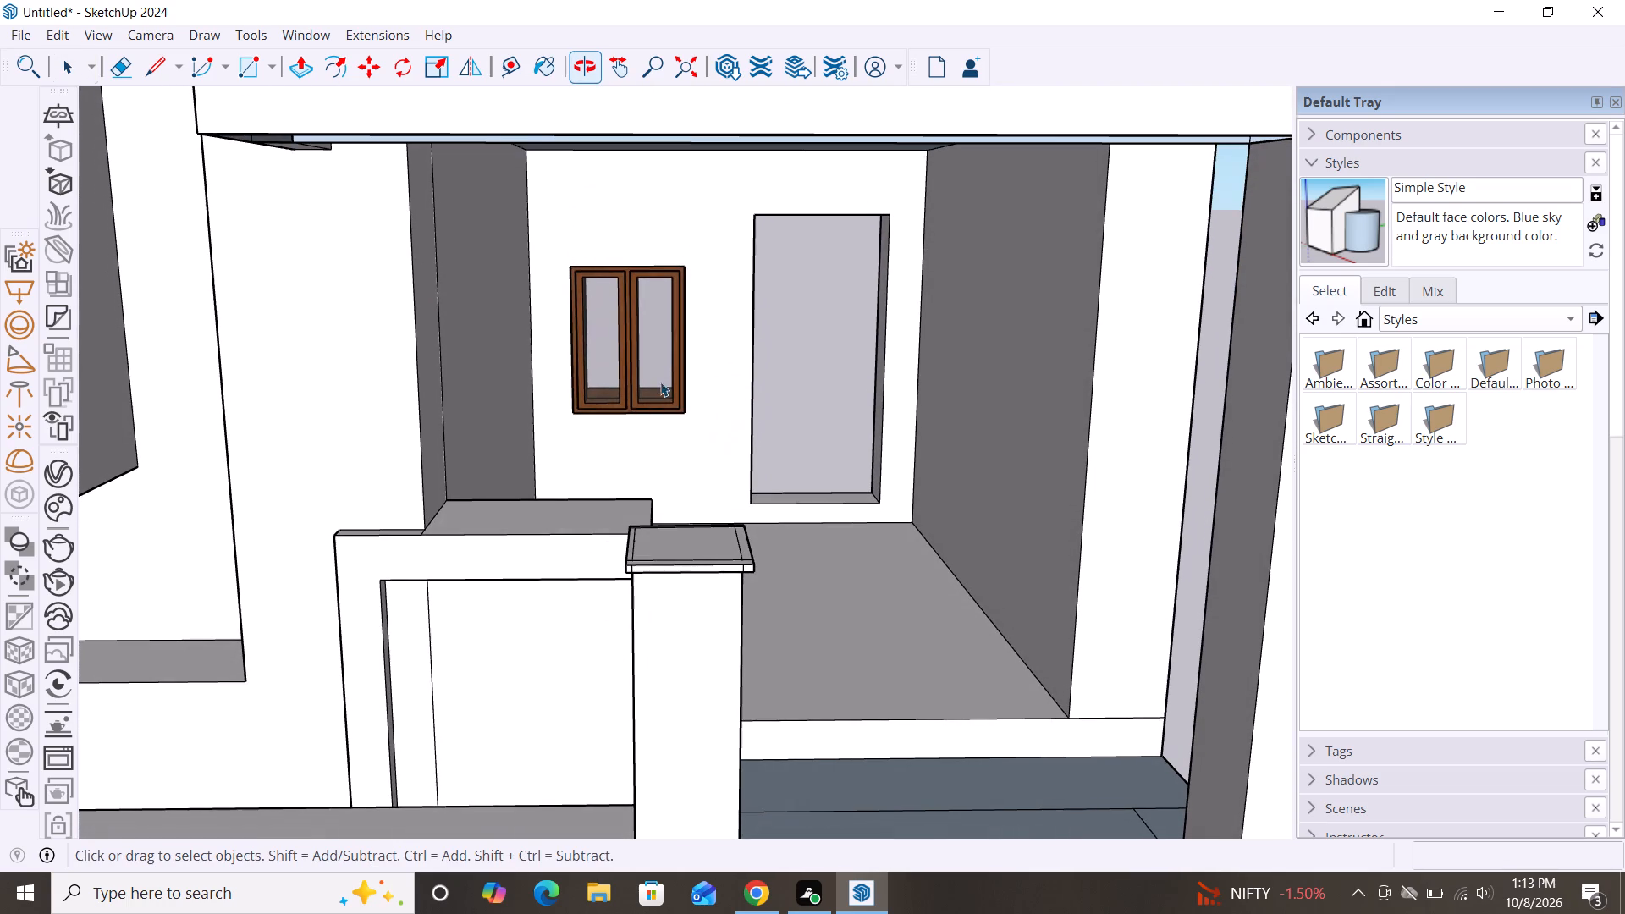
pyautogui.click(650, 377)
pyautogui.press('m')
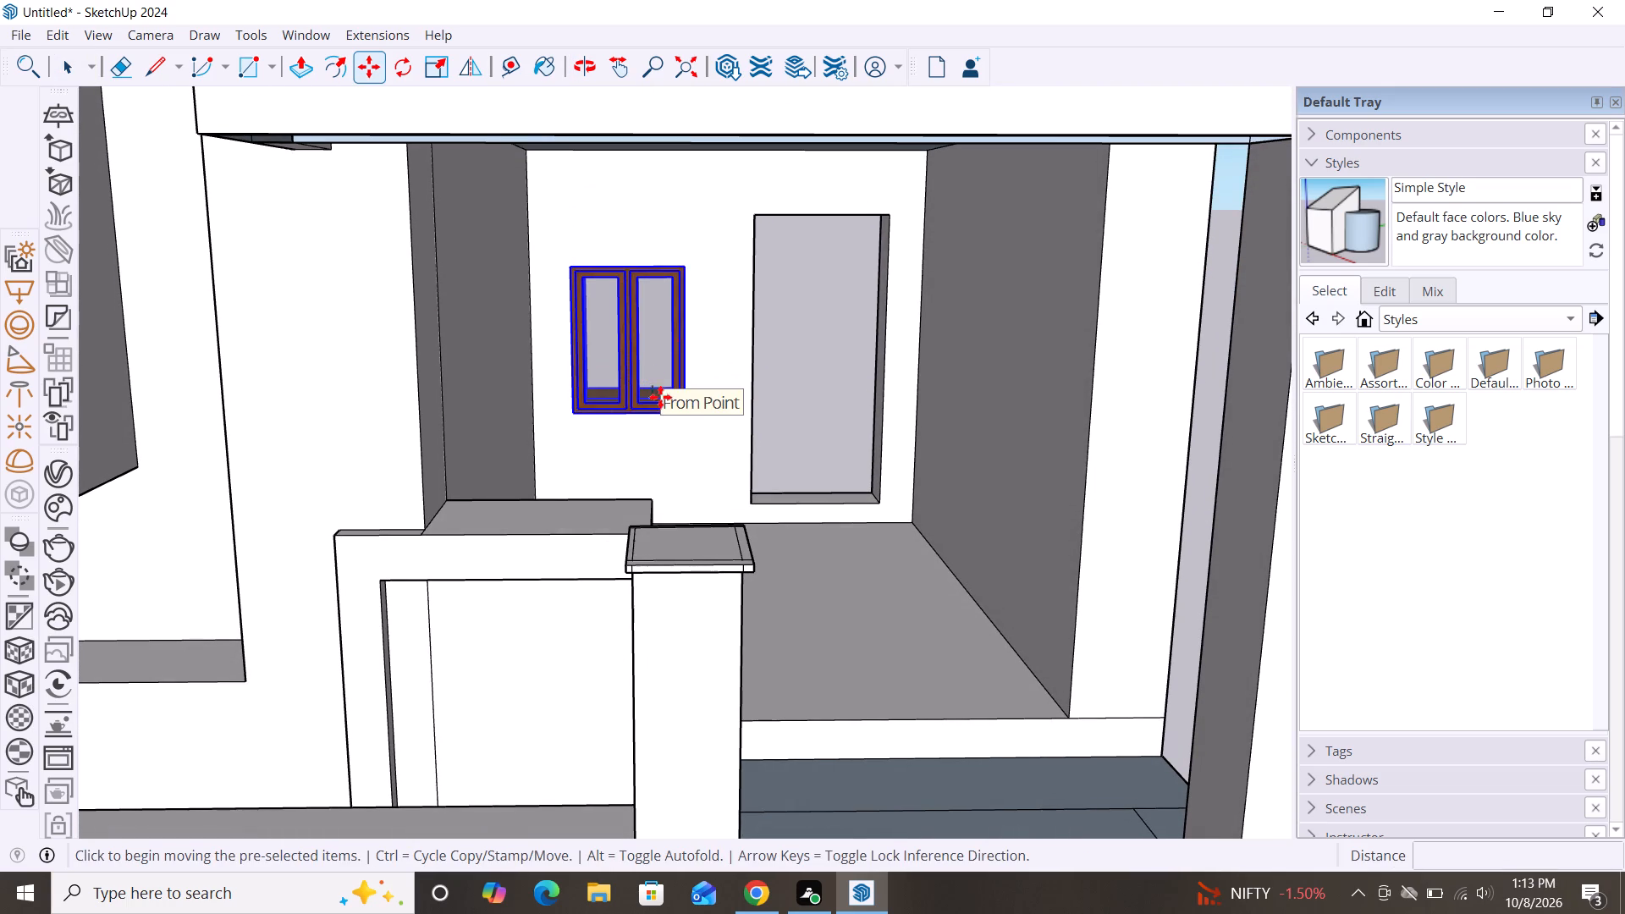
pyautogui.click(686, 410)
pyautogui.scroll(-2, 698, 446)
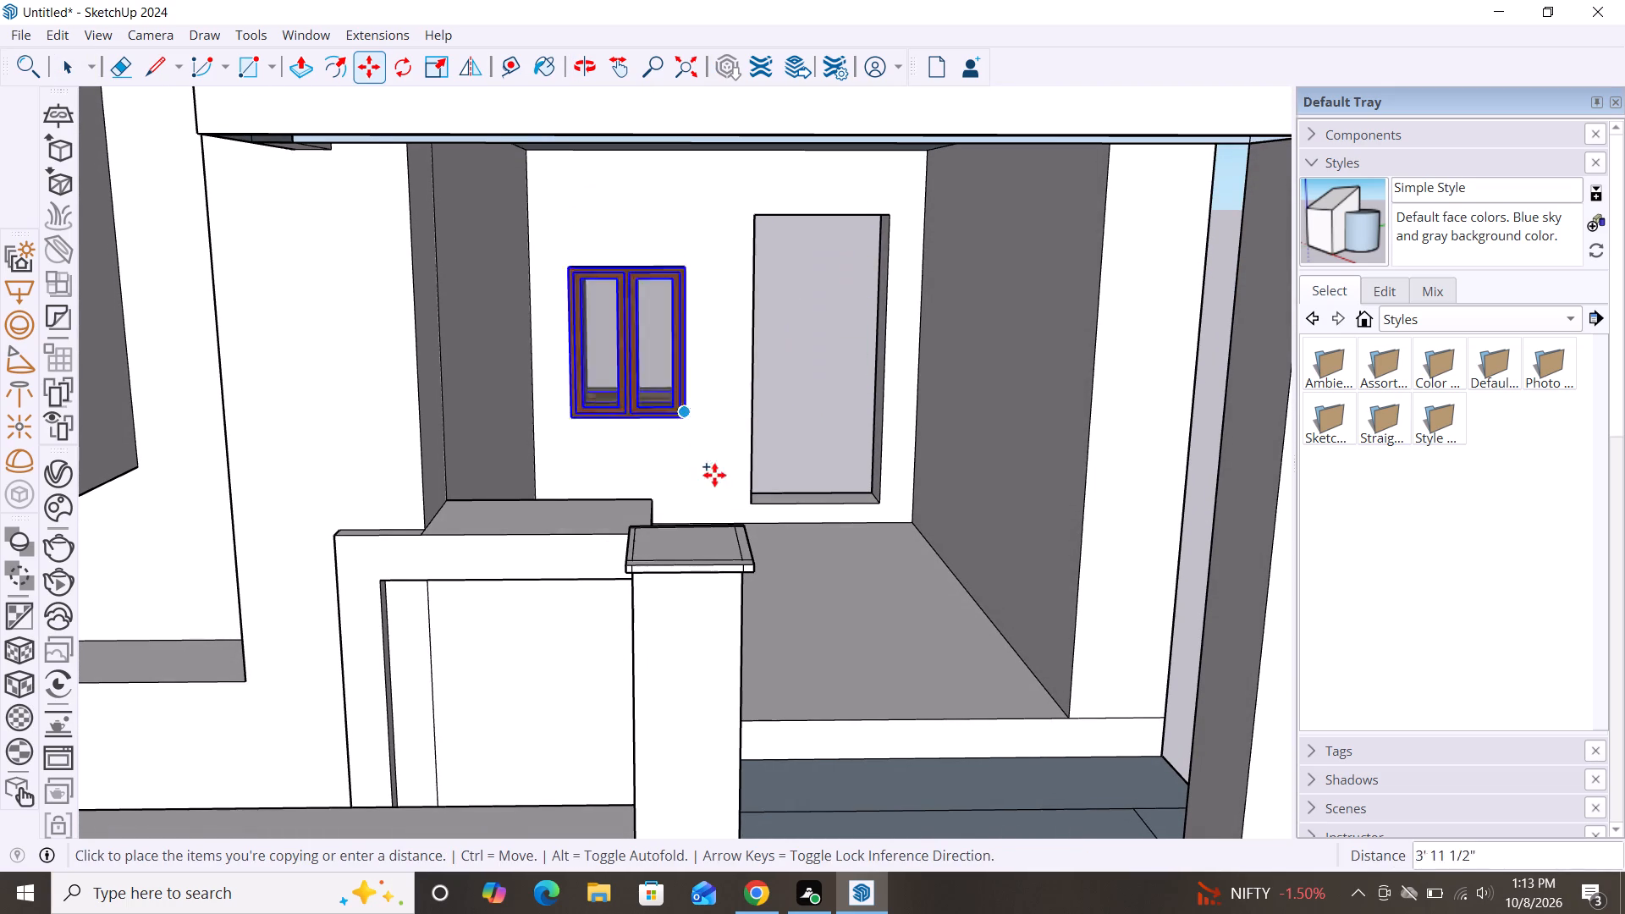
pyautogui.scroll(-6, 714, 475)
pyautogui.scroll(2, 696, 238)
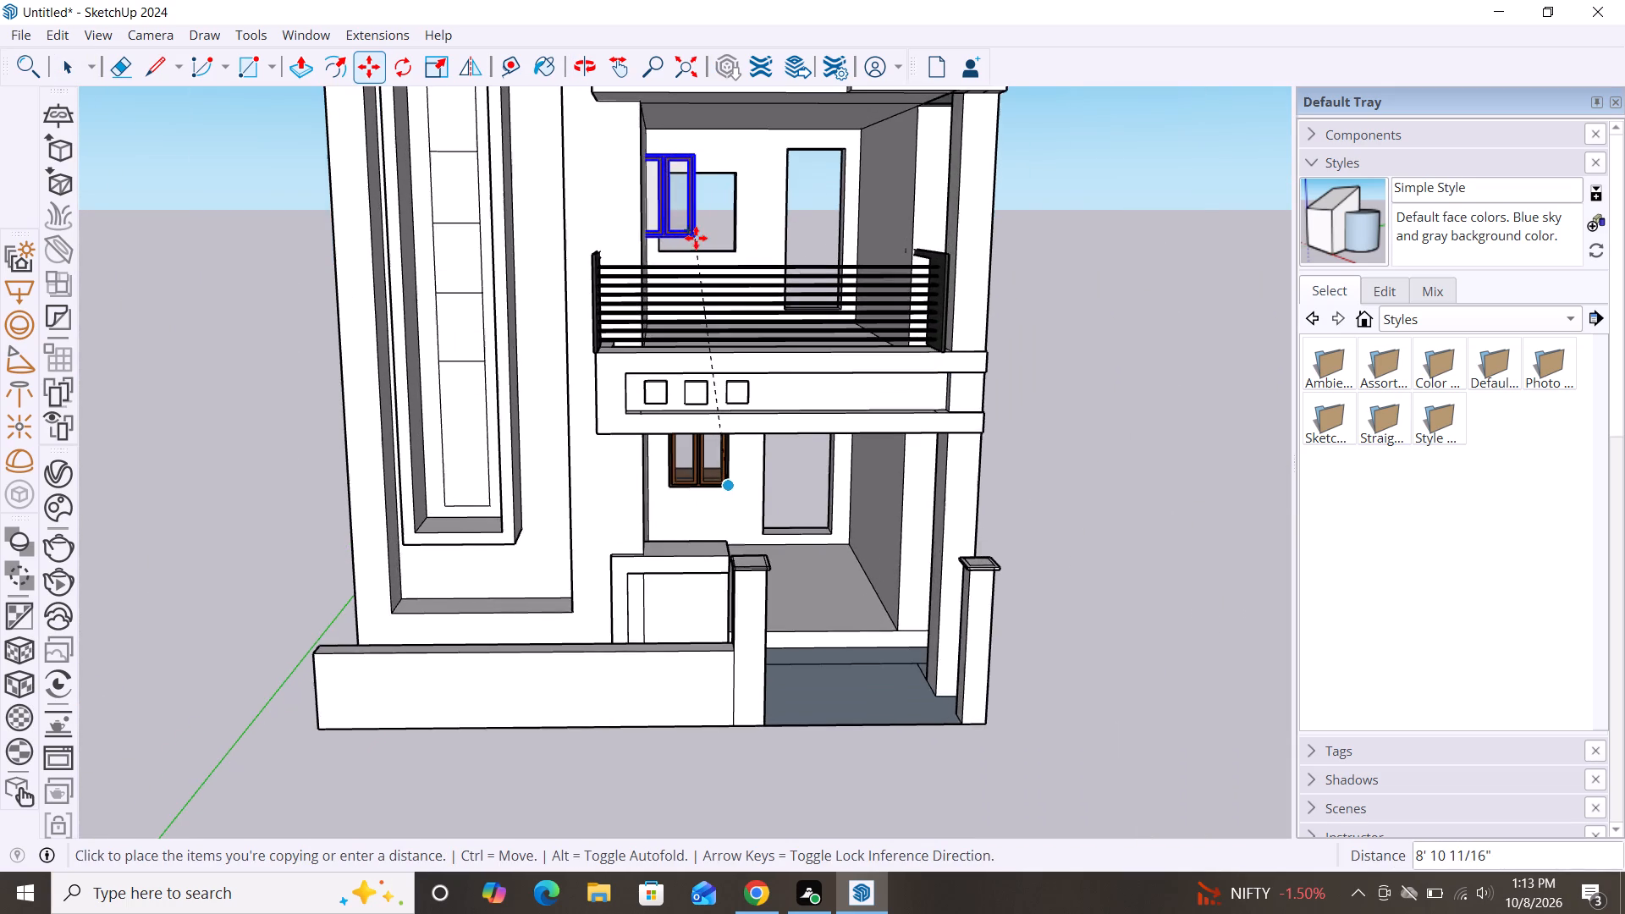
pyautogui.scroll(12, 696, 238)
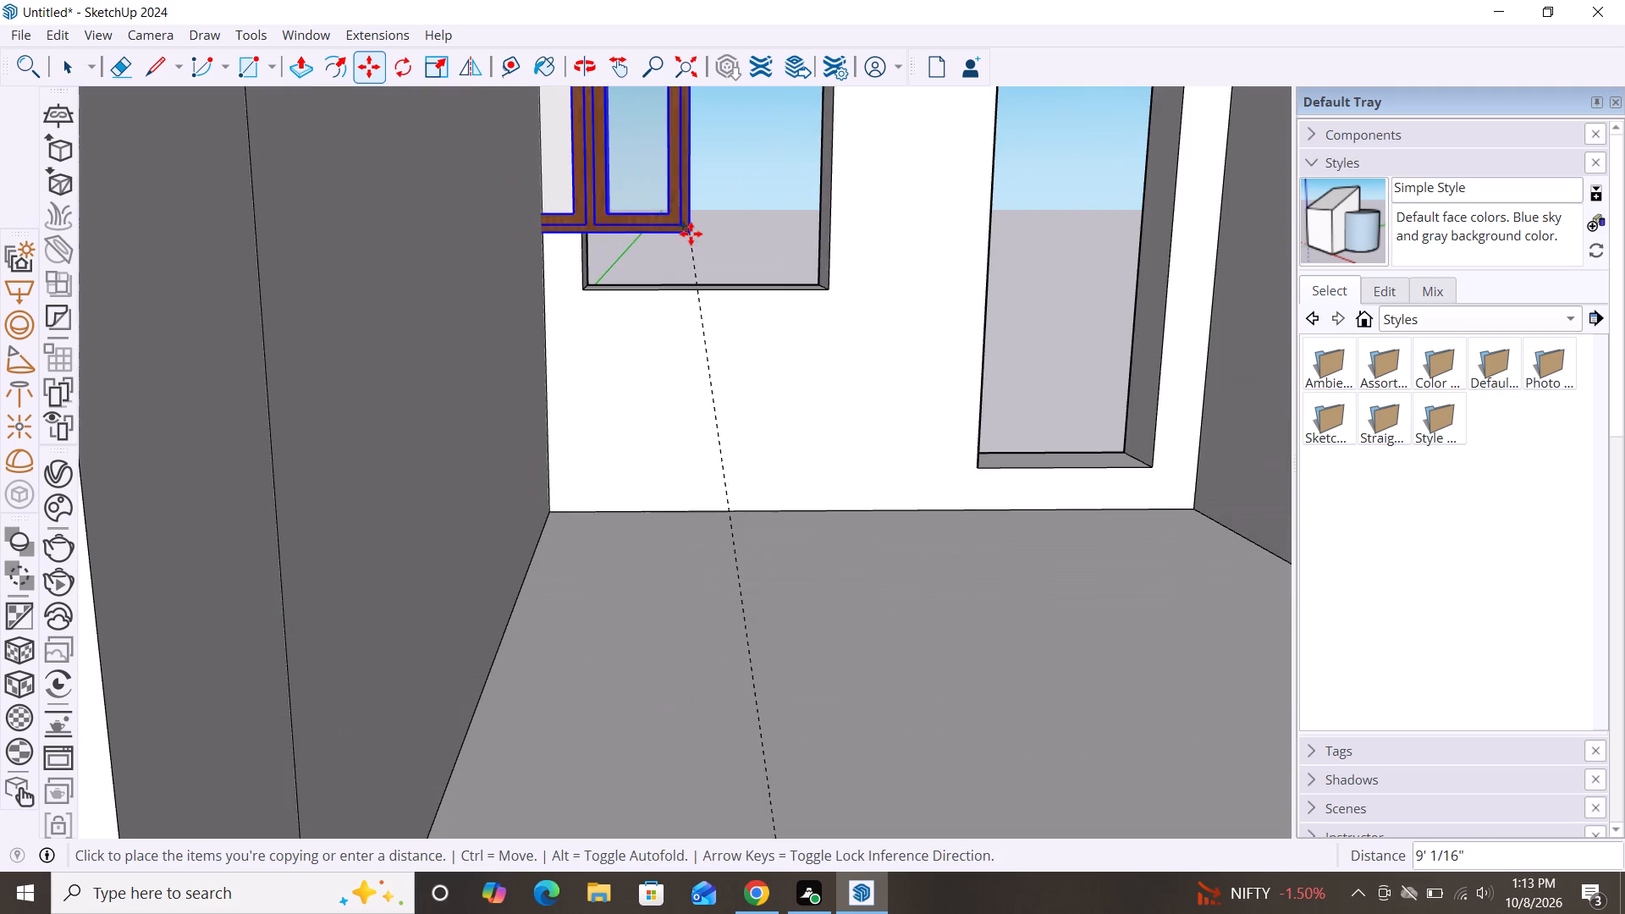
pyautogui.click(829, 282)
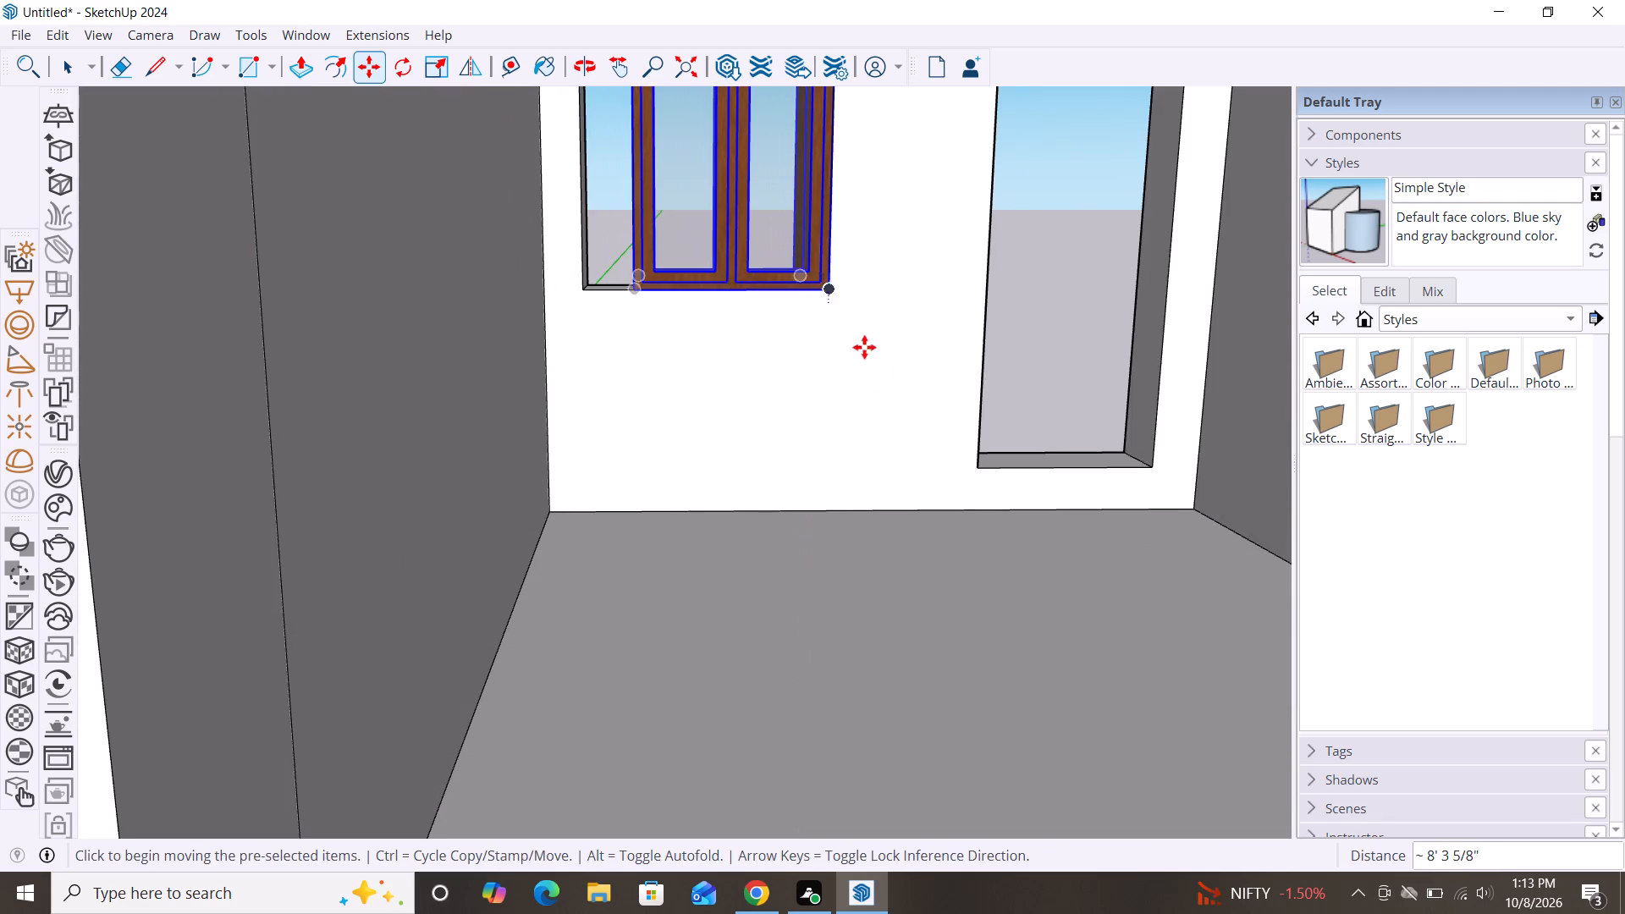
# Scale the copied window to about 1.26 in width and 0.69 in depth to fit the upper-floor opening, fine-tuning it from its lower corner.
pyautogui.scroll(-4, 871, 372)
pyautogui.press('s')
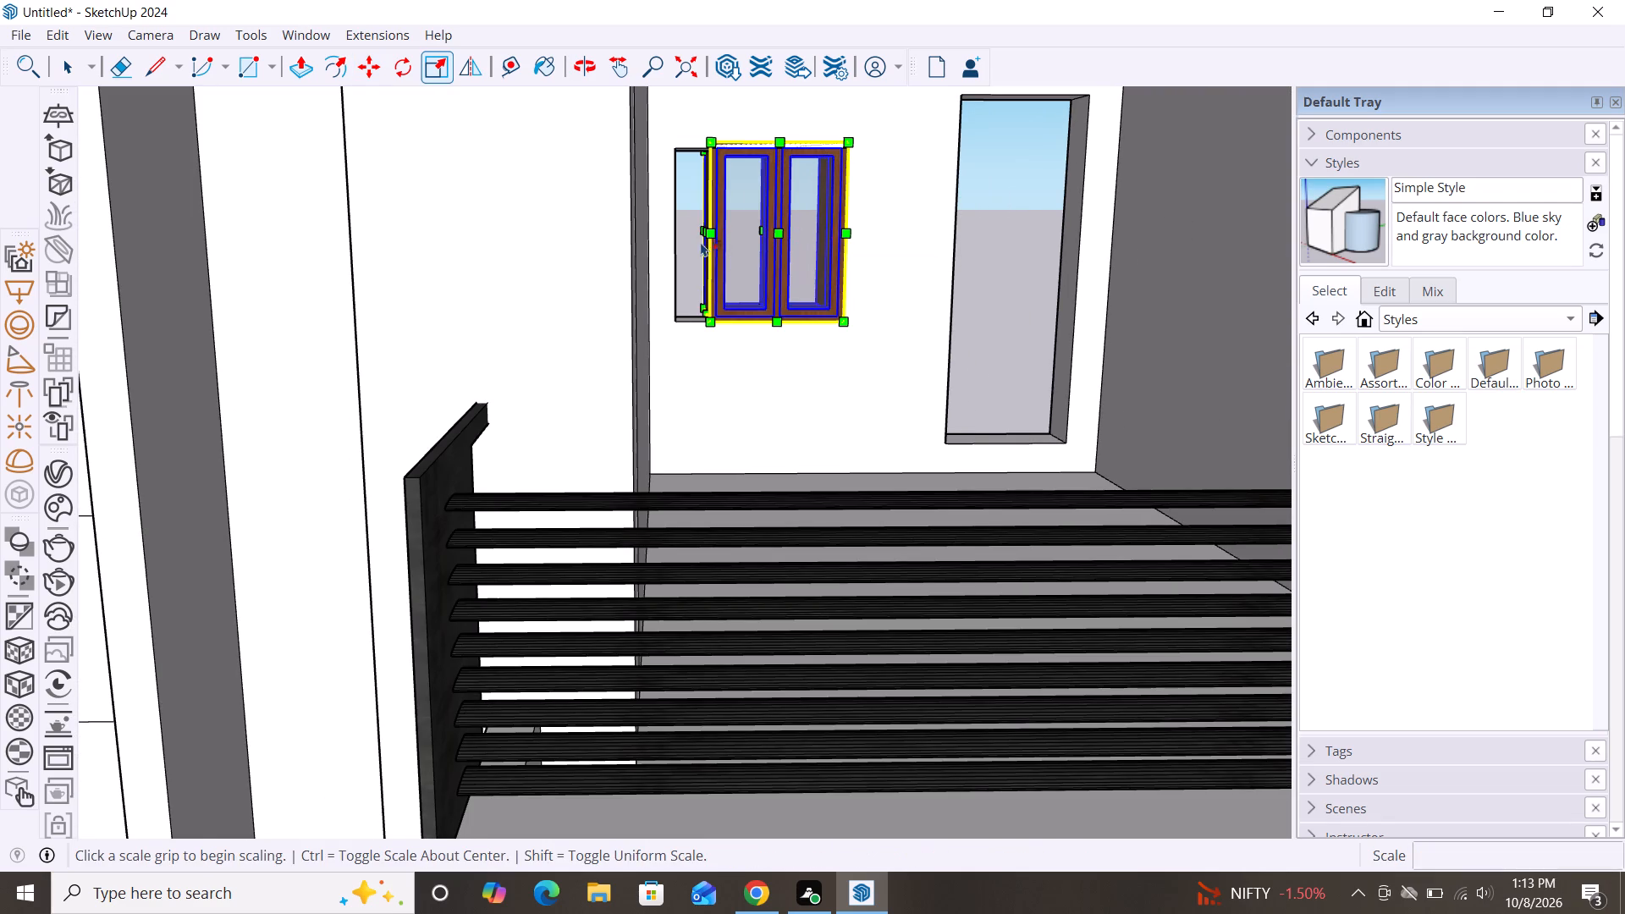
pyautogui.click(711, 234)
pyautogui.click(675, 230)
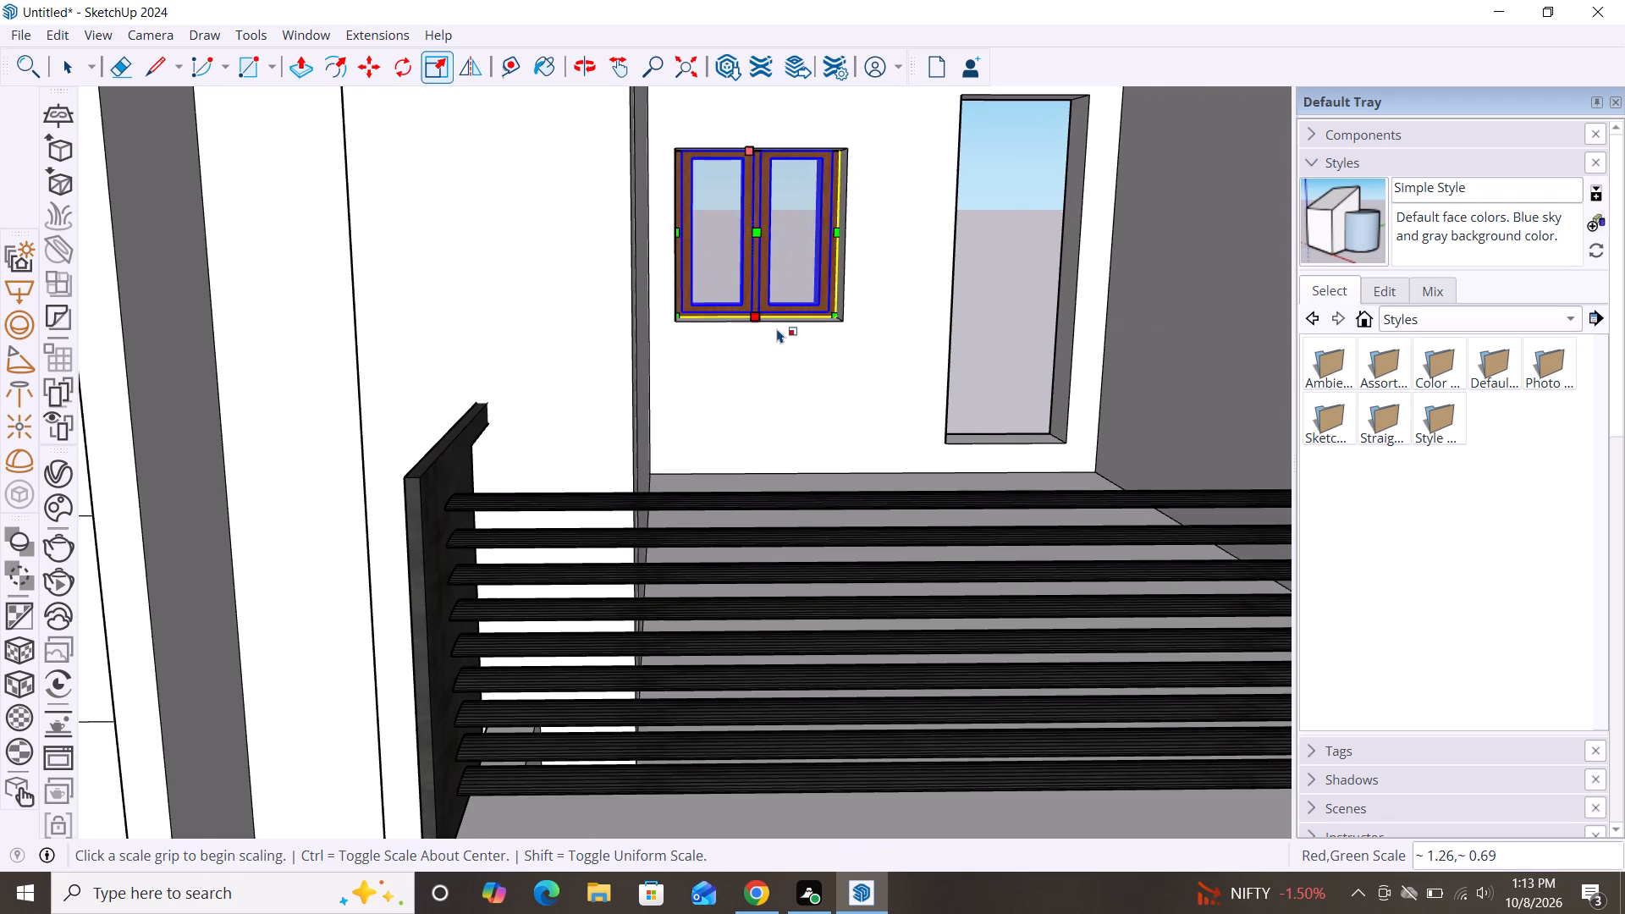
pyautogui.scroll(-3, 777, 328)
pyautogui.scroll(7, 816, 273)
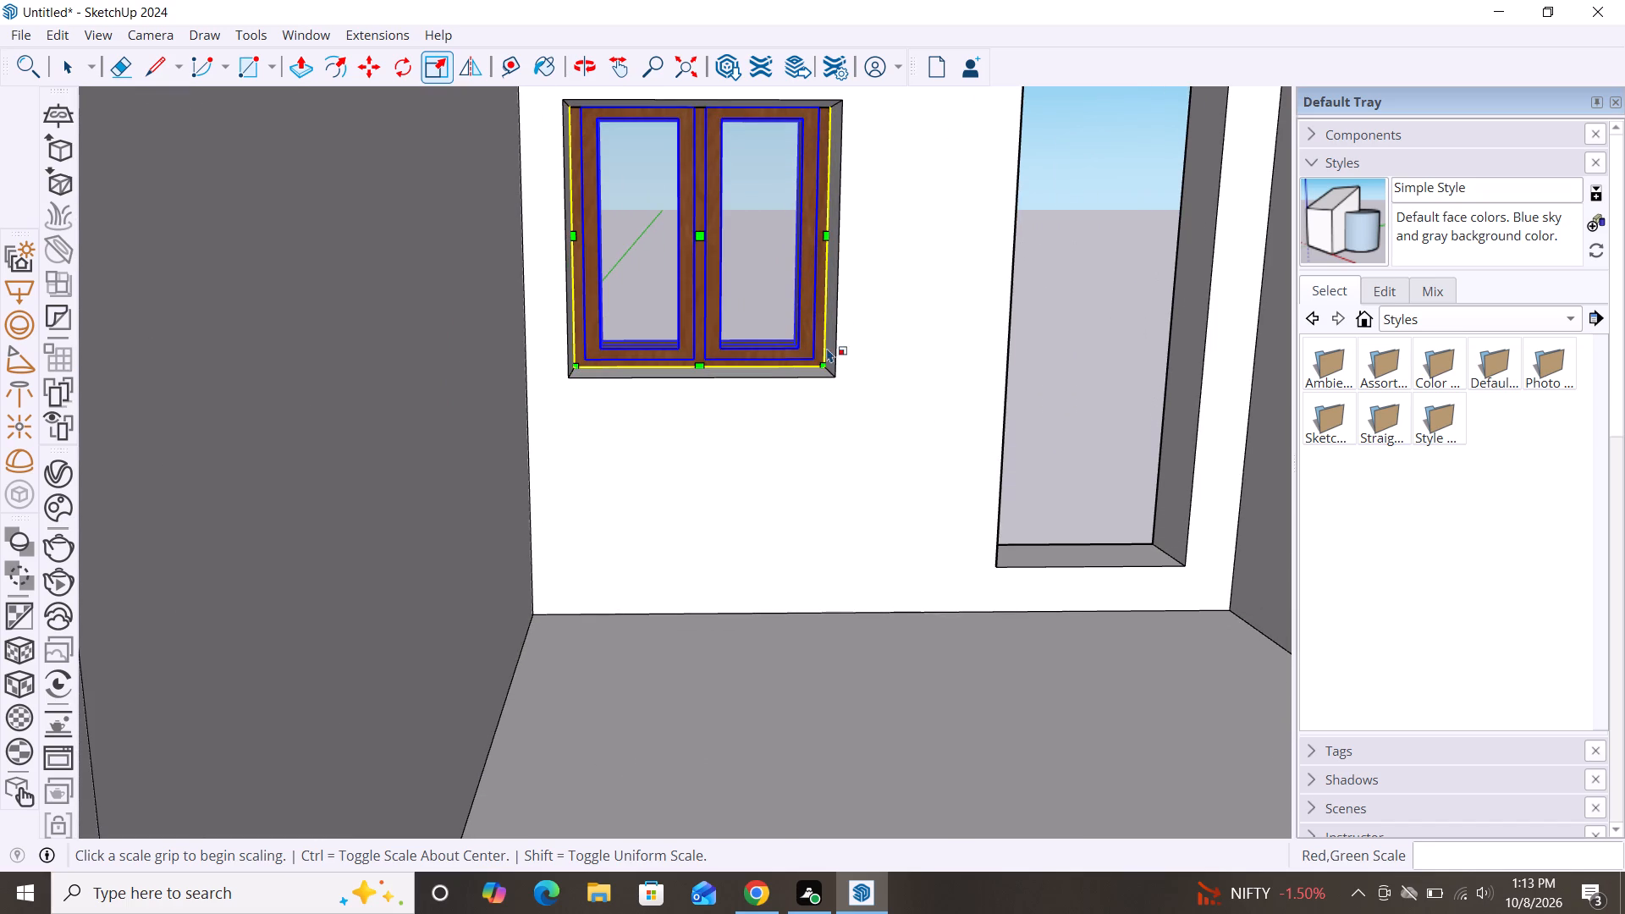
pyautogui.click(828, 365)
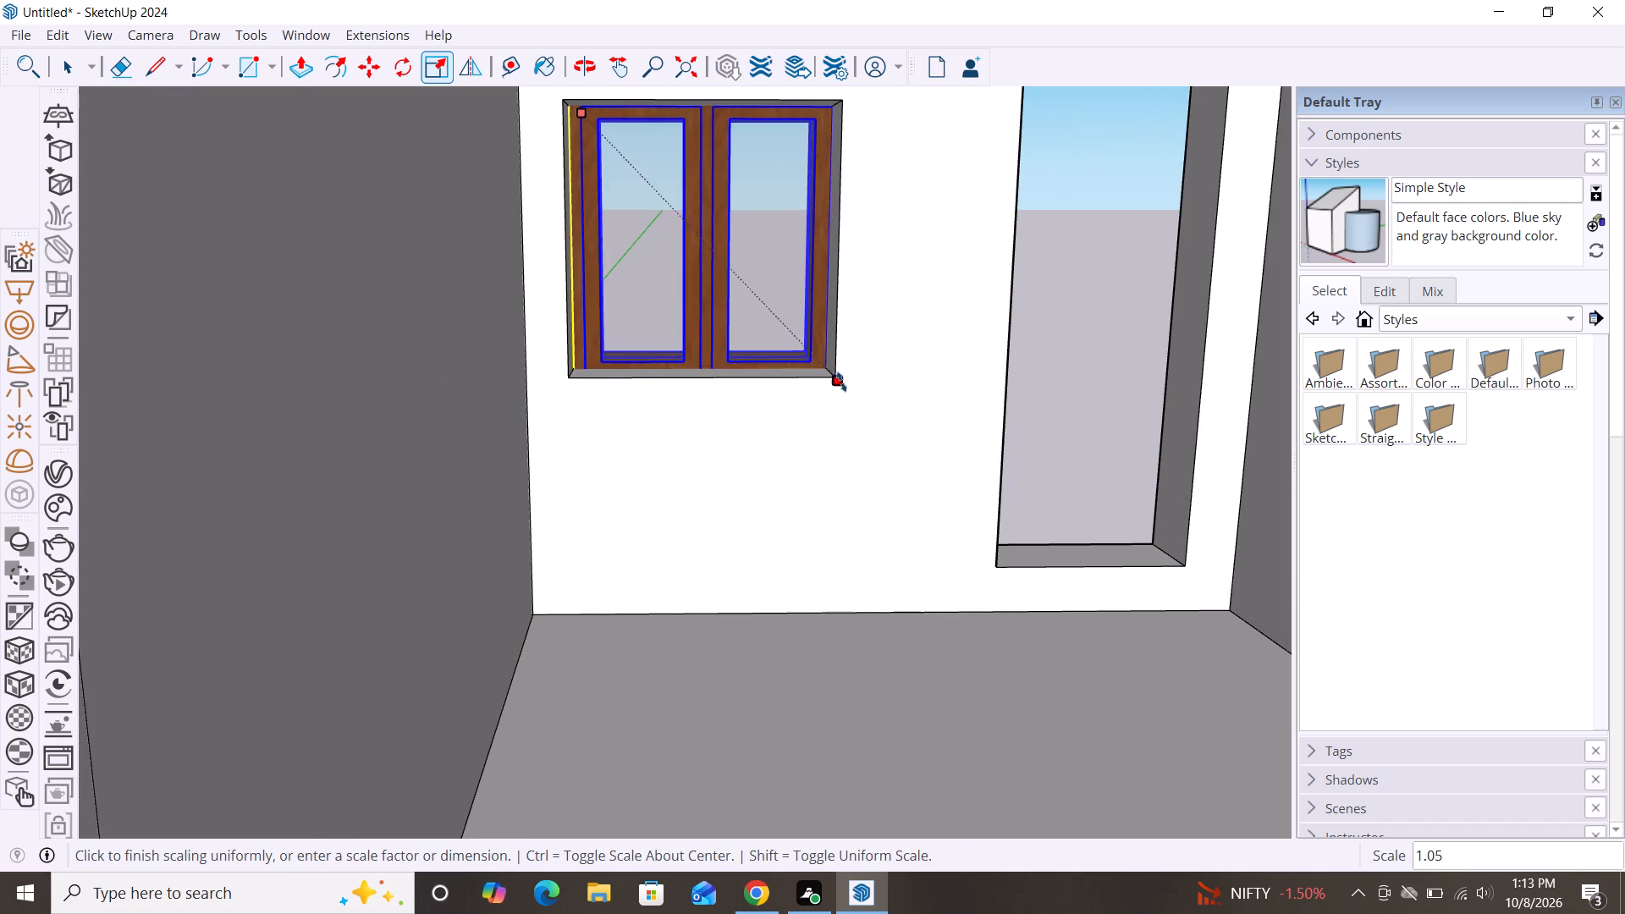
pyautogui.click(821, 356)
pyautogui.scroll(-4, 857, 434)
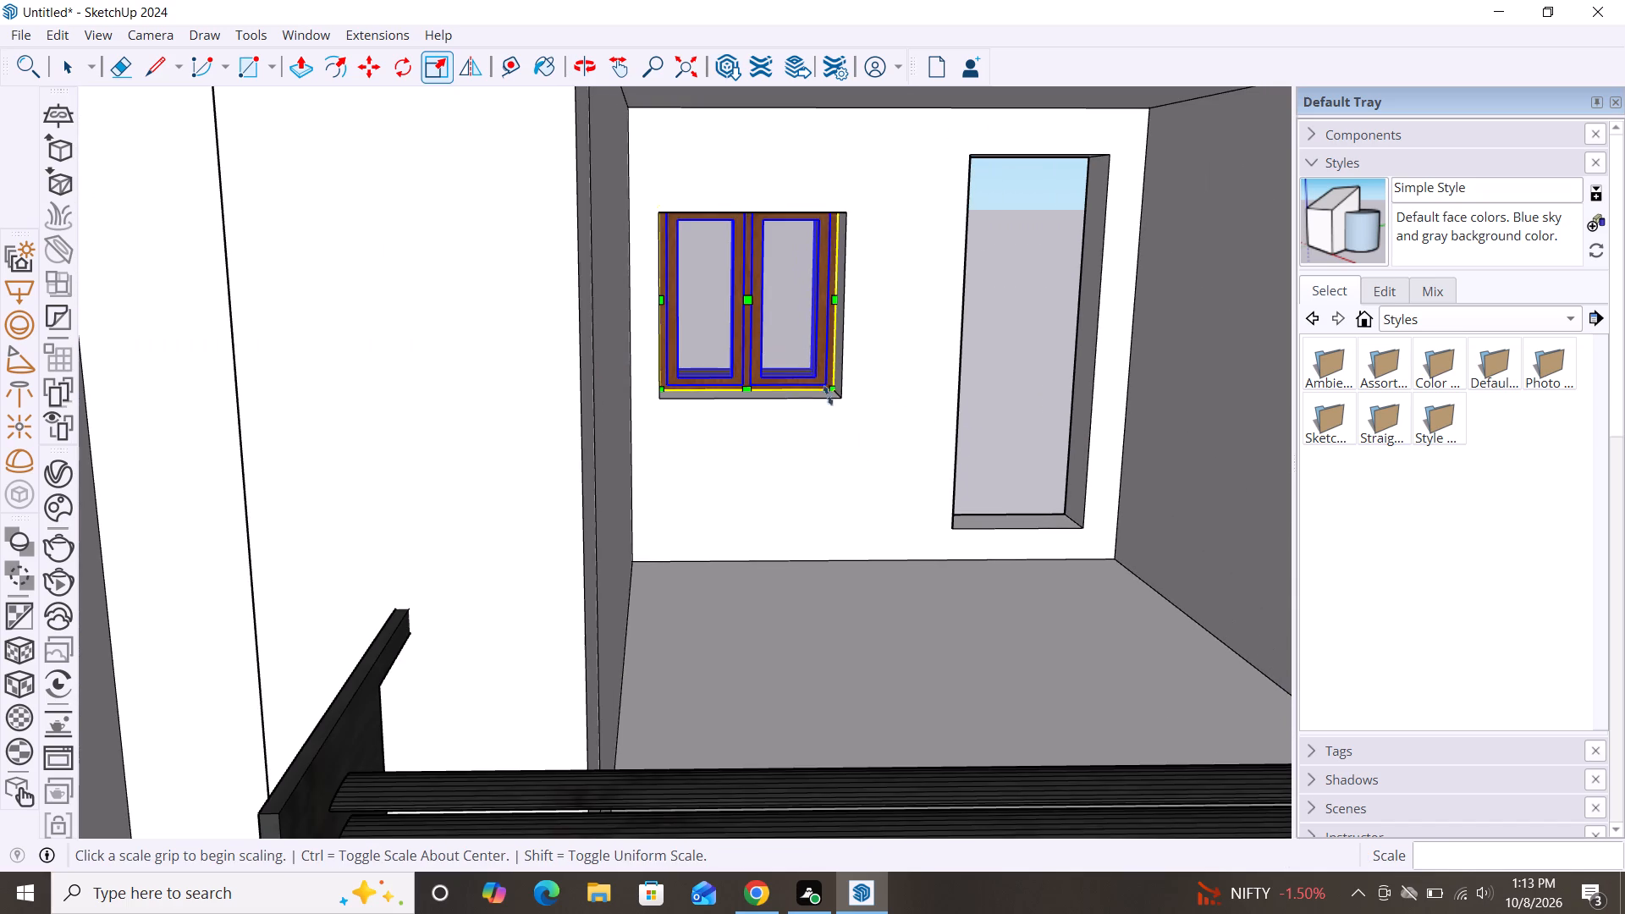
pyautogui.moveTo(785, 328); pyautogui.dragTo(748, 271, button='middle')
pyautogui.scroll(-3, 688, 281)
pyautogui.press('space')
pyautogui.scroll(-4, 393, 361)
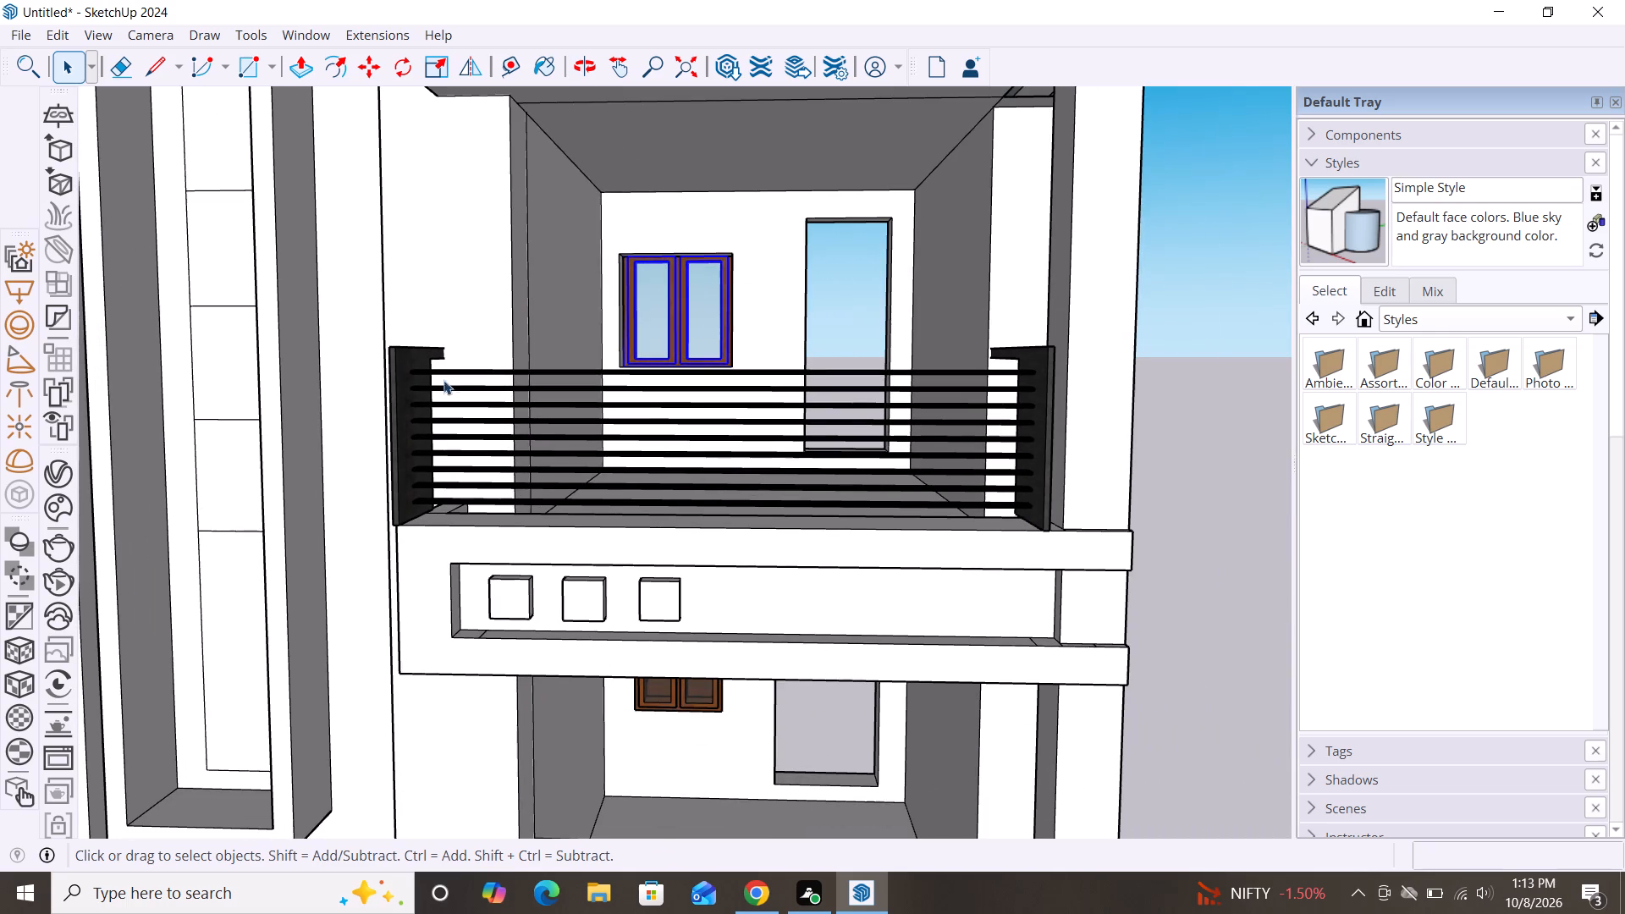
pyautogui.click(1196, 331)
# Import the DOOR12 model from the Downloads folder and place it beside the house.
pyautogui.scroll(-7, 742, 328)
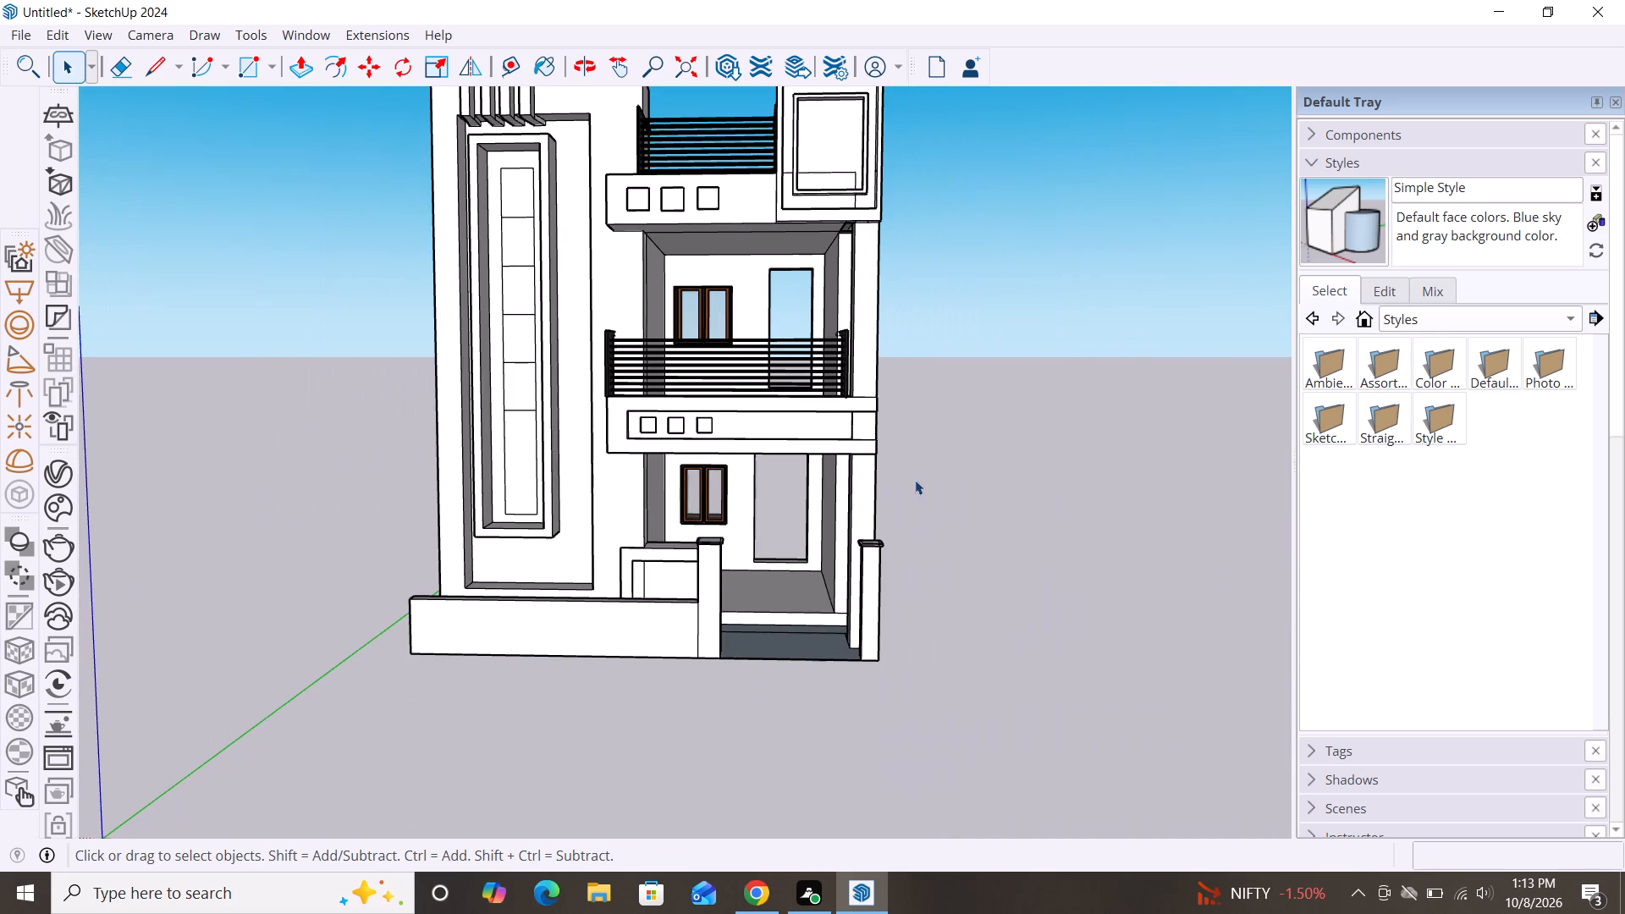
pyautogui.scroll(-3, 966, 476)
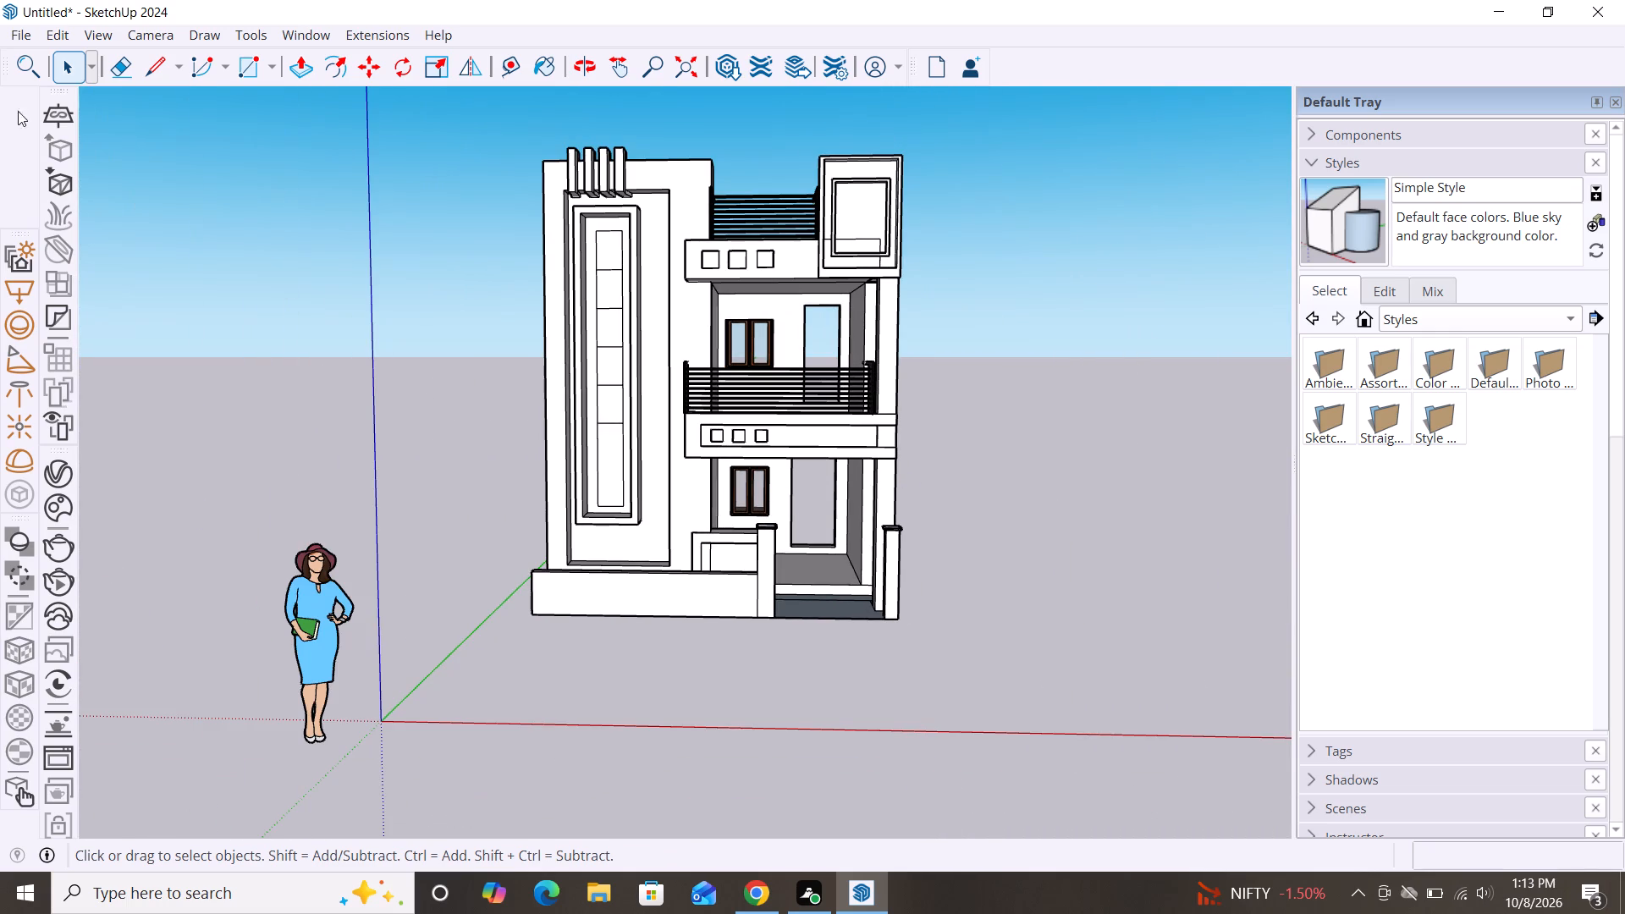
pyautogui.click(10, 36)
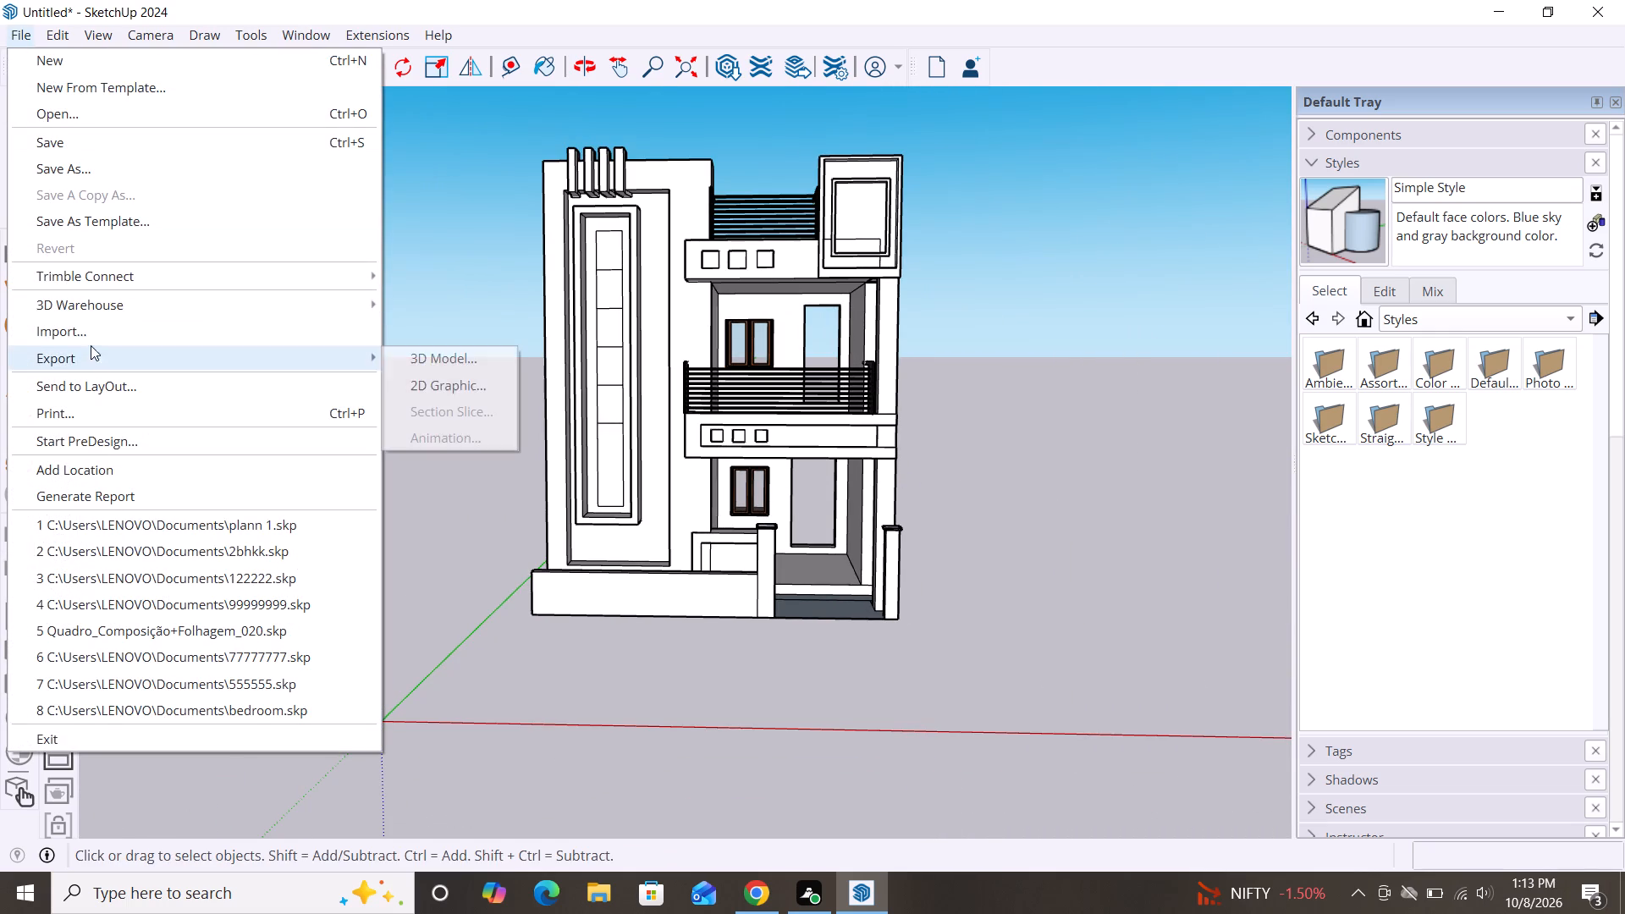
pyautogui.click(89, 336)
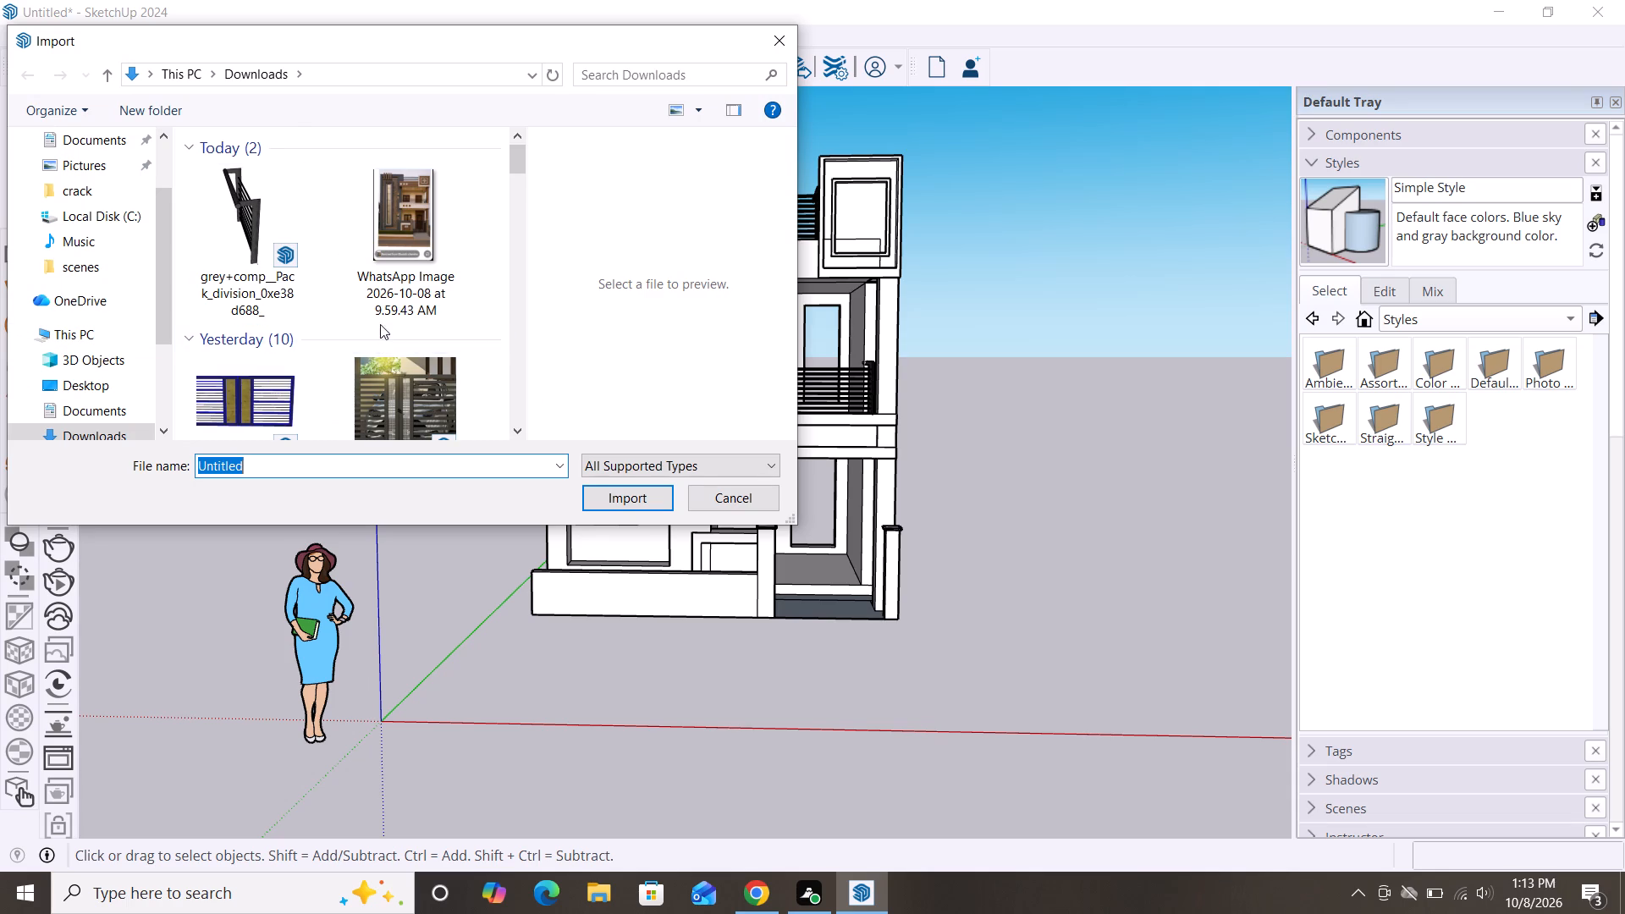
pyautogui.scroll(-12, 380, 324)
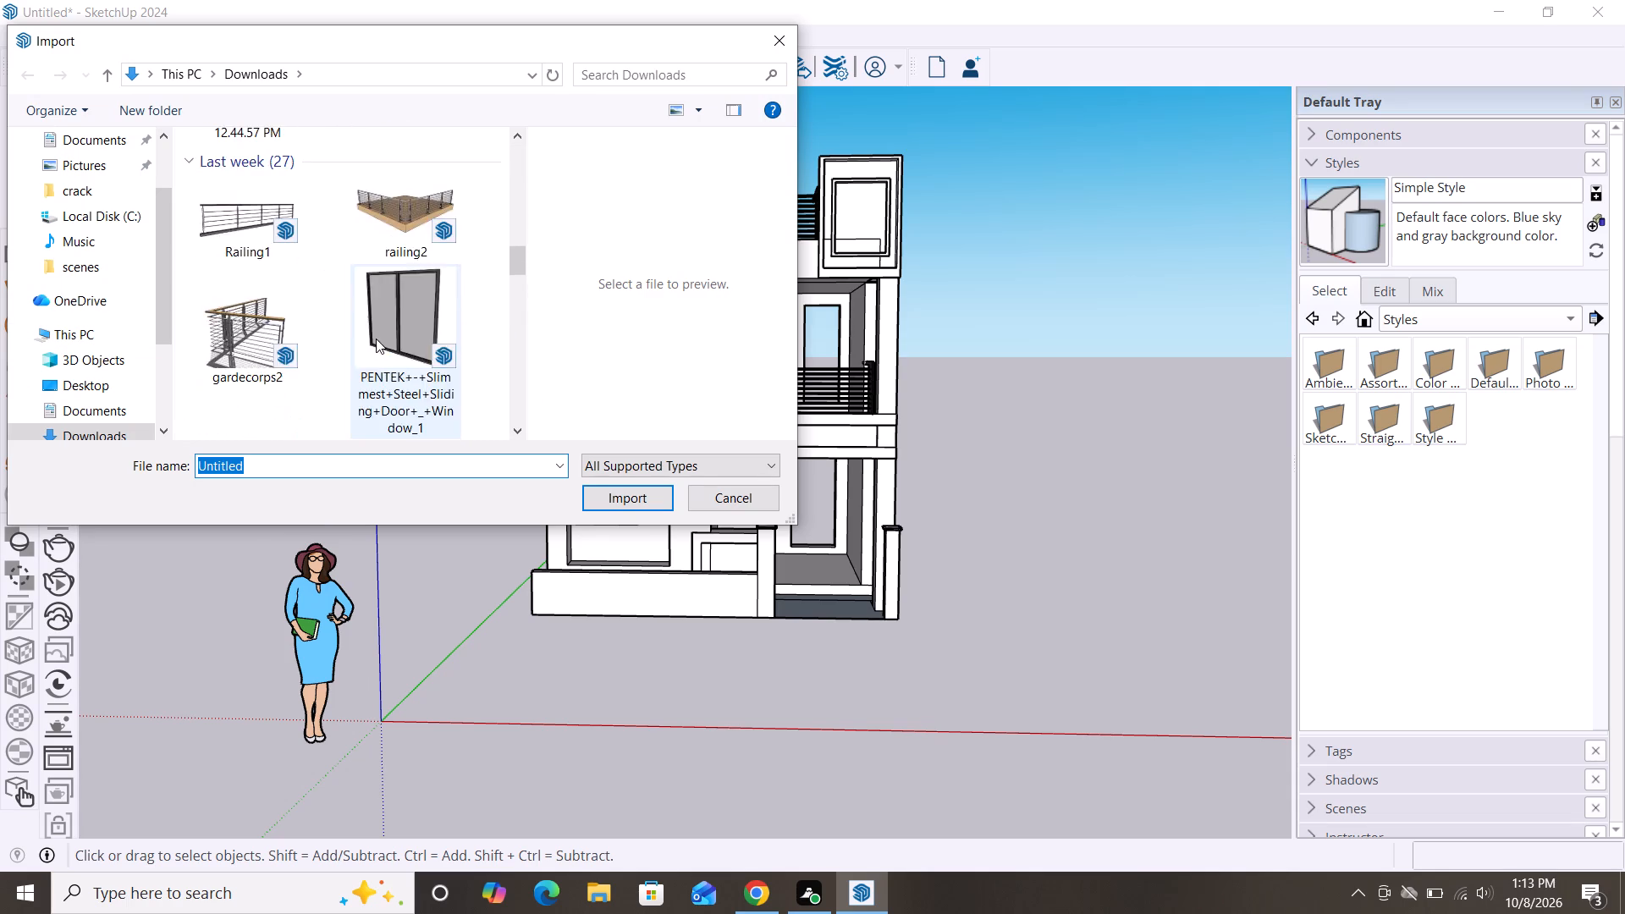
pyautogui.scroll(-11, 376, 339)
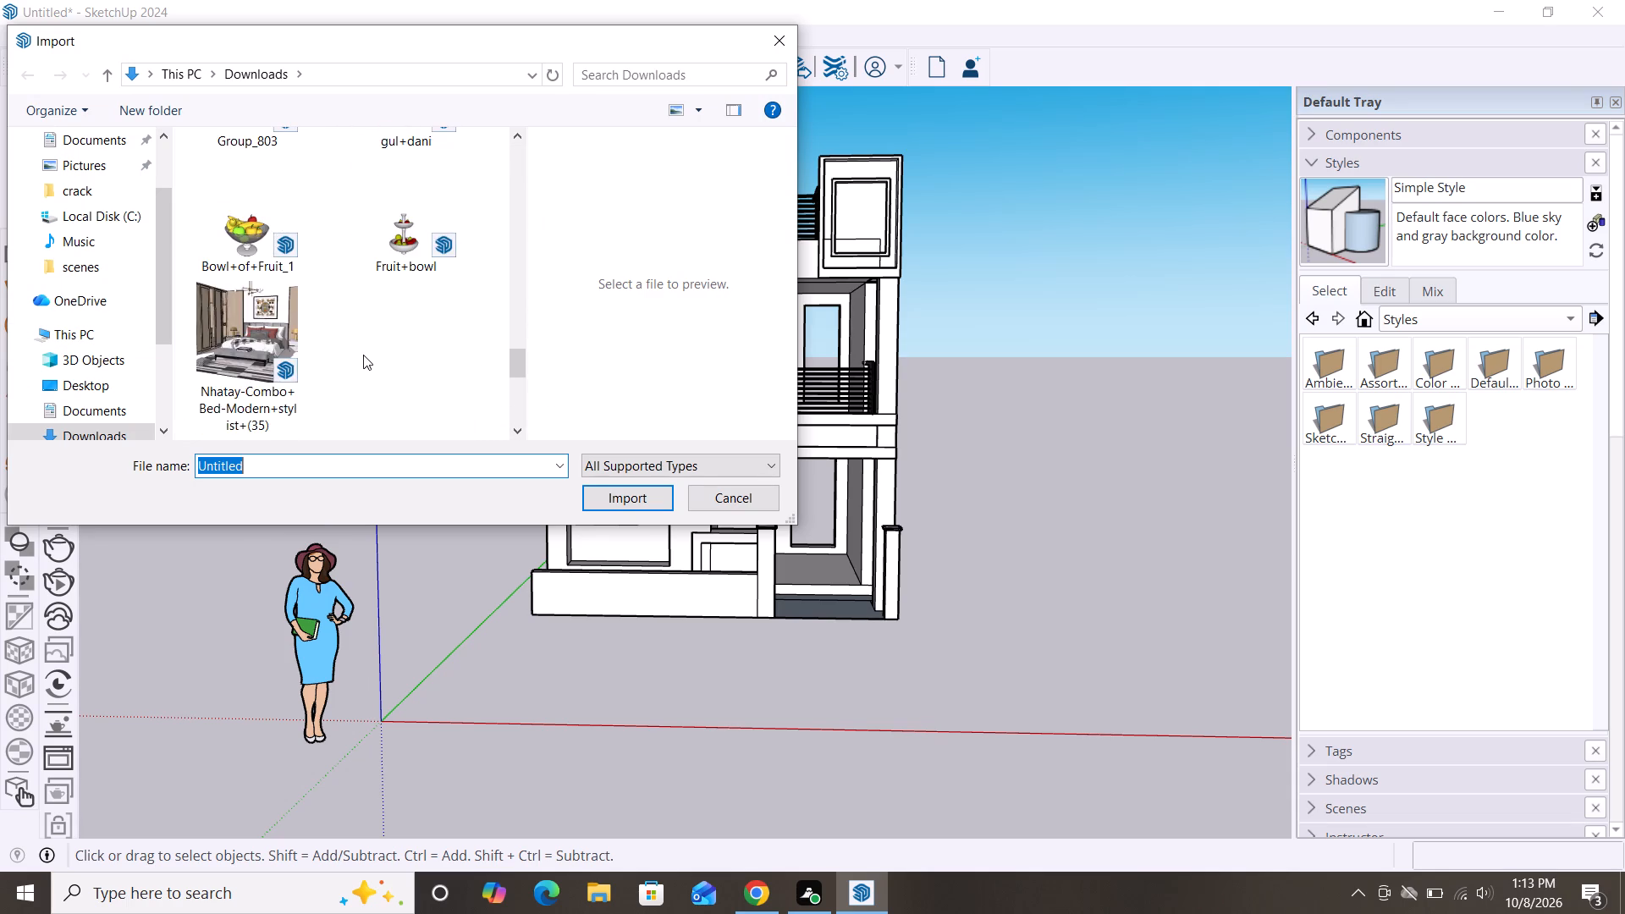
pyautogui.scroll(-6, 363, 355)
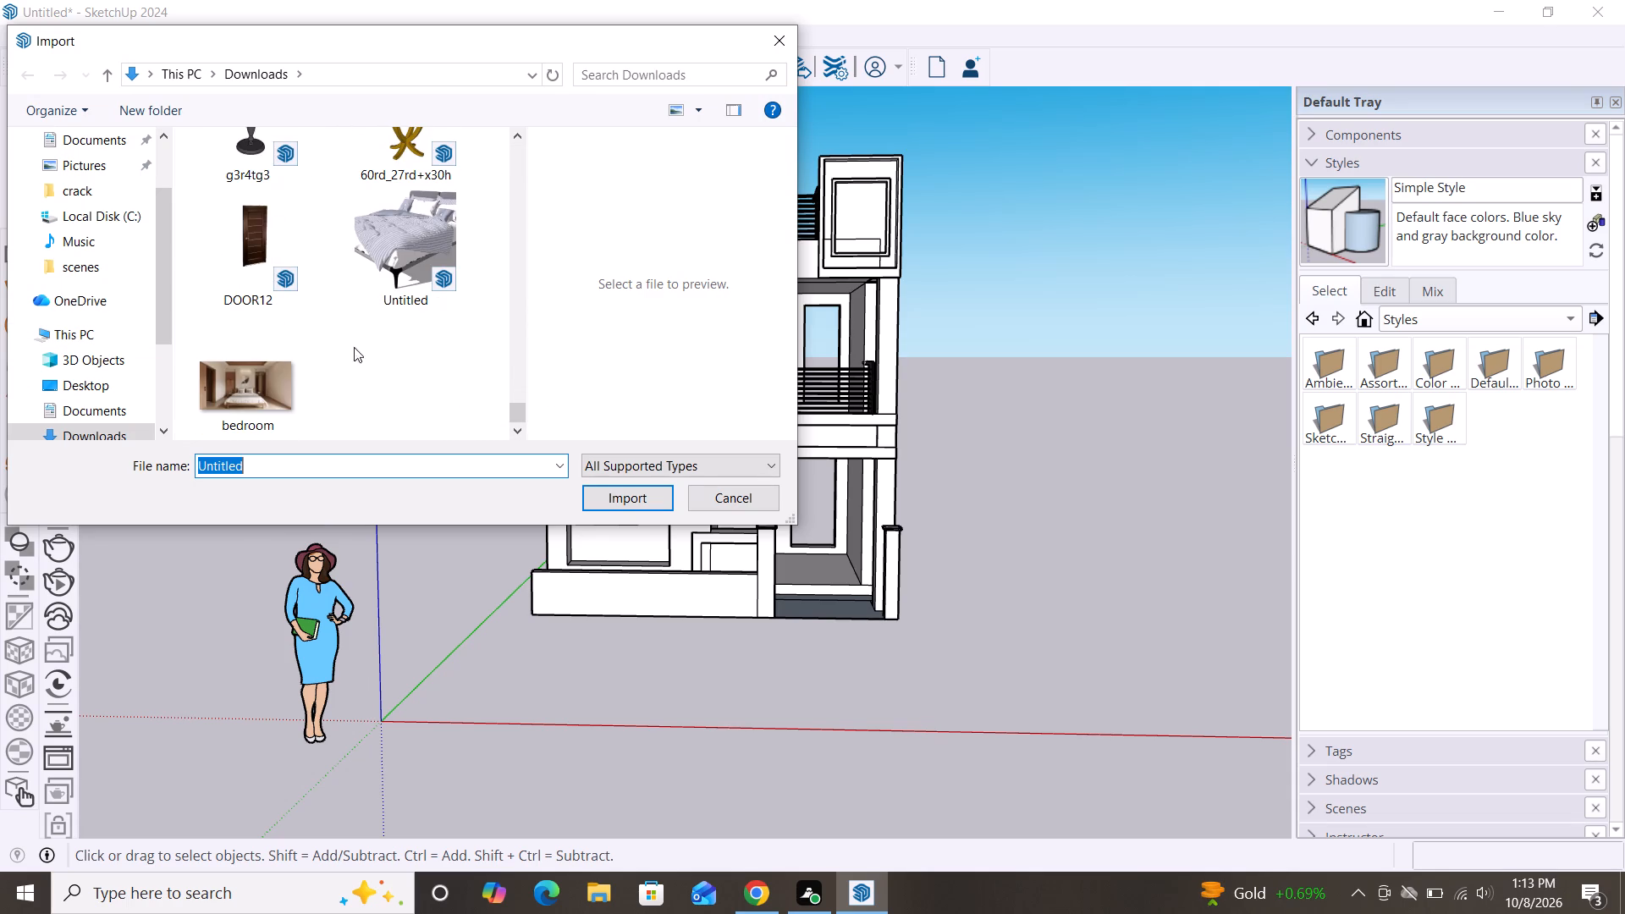
pyautogui.click(251, 277)
pyautogui.click(614, 501)
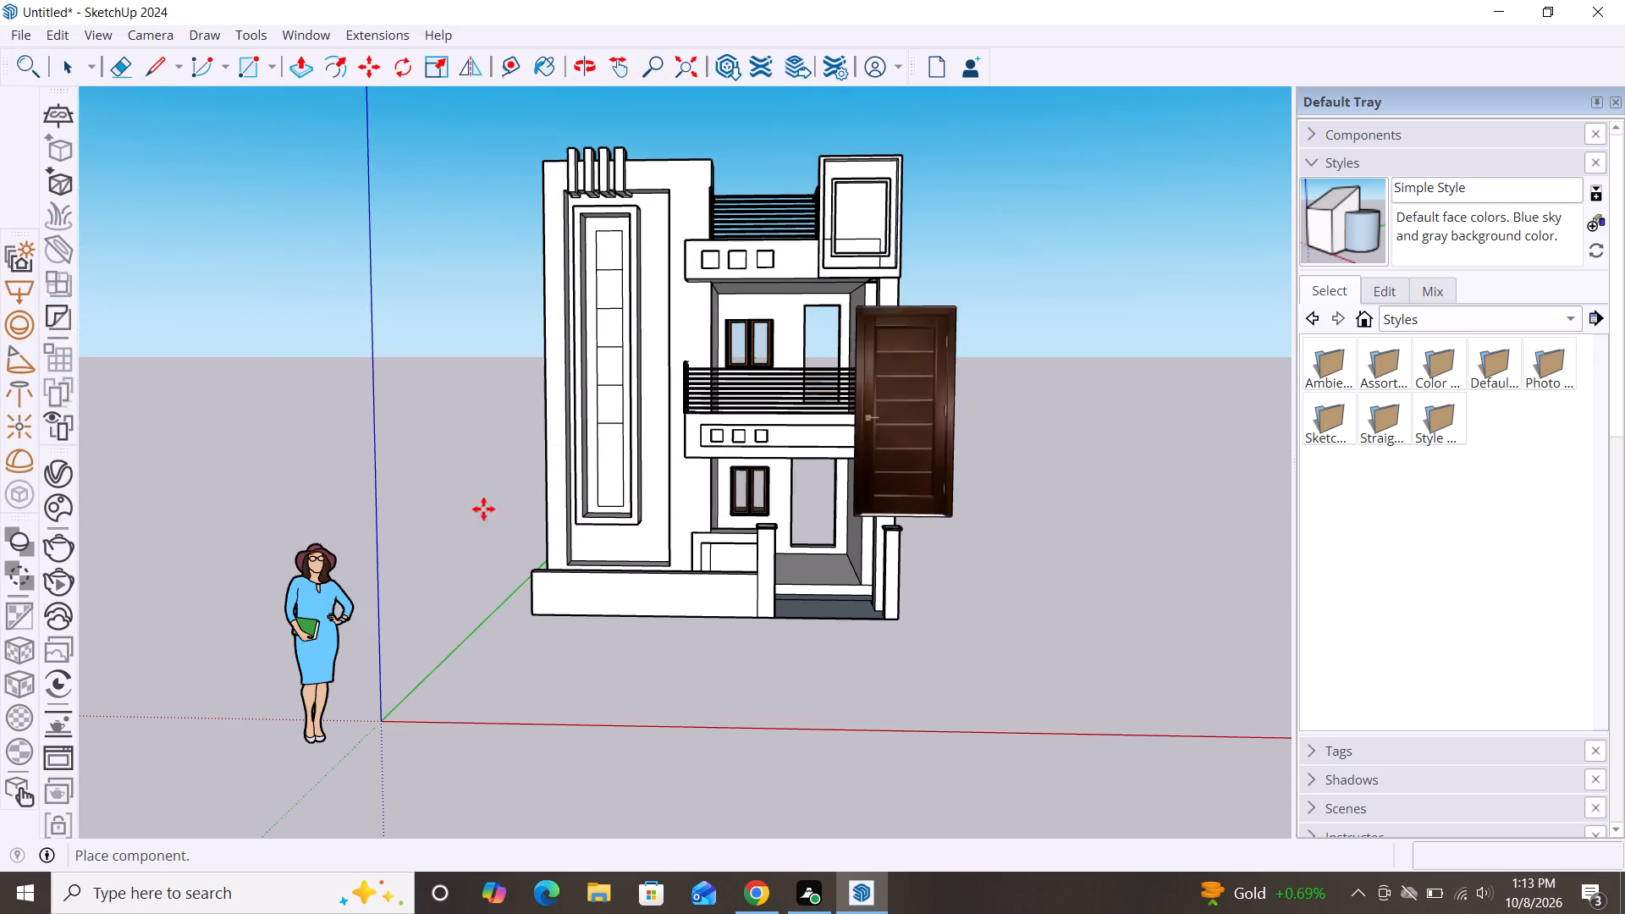
pyautogui.scroll(-2, 392, 488)
pyautogui.scroll(-2, 319, 475)
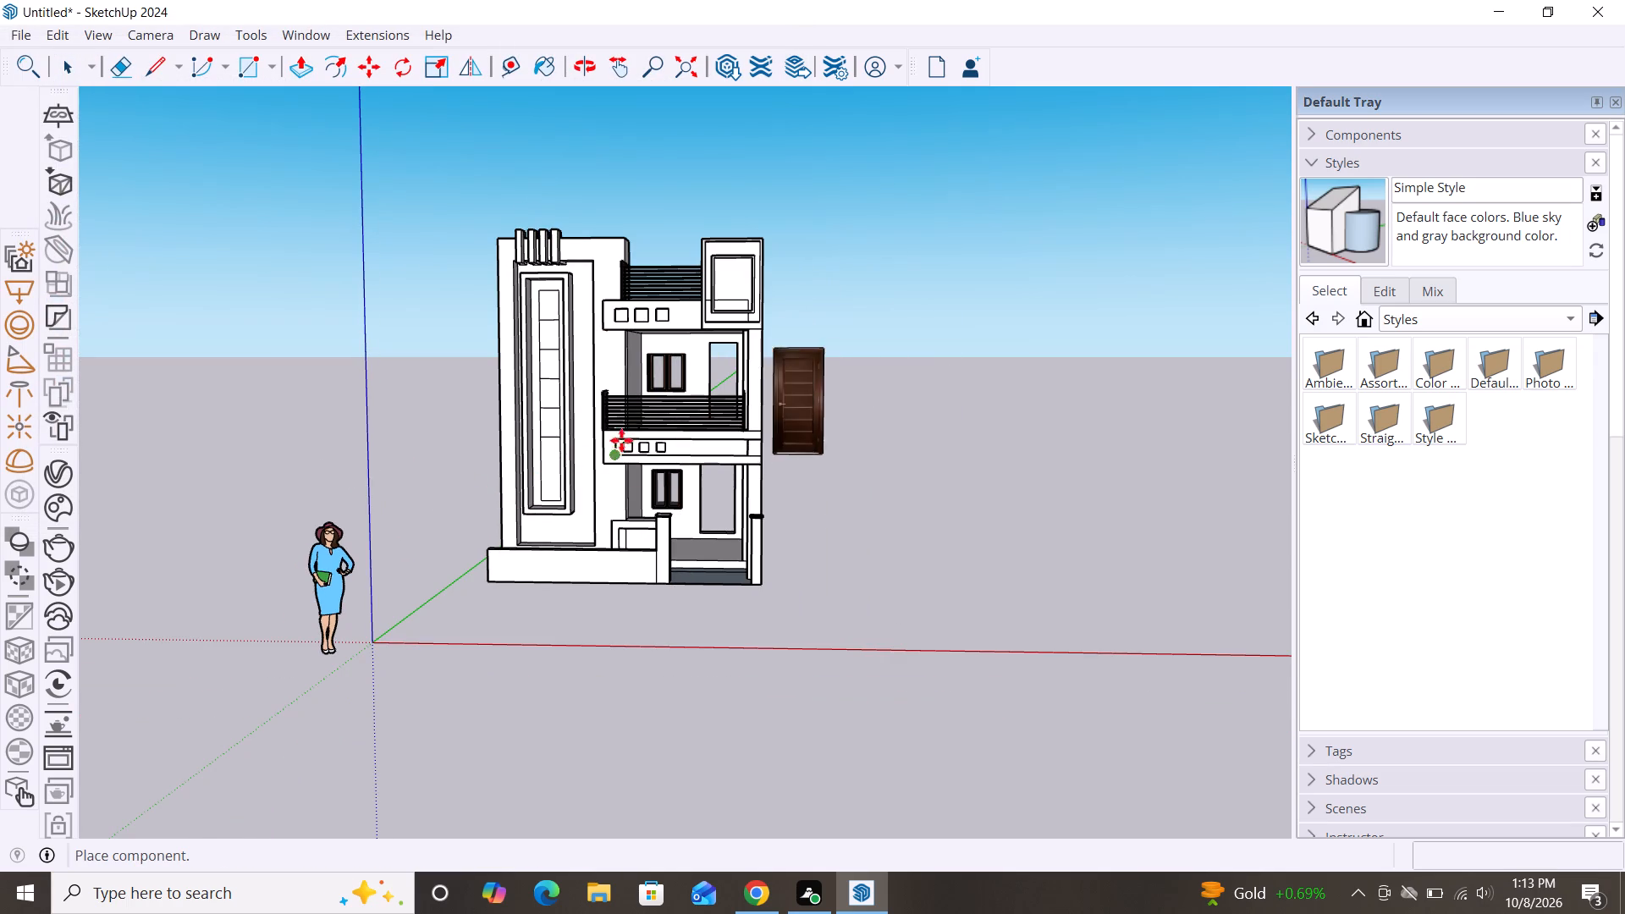
pyautogui.click(648, 447)
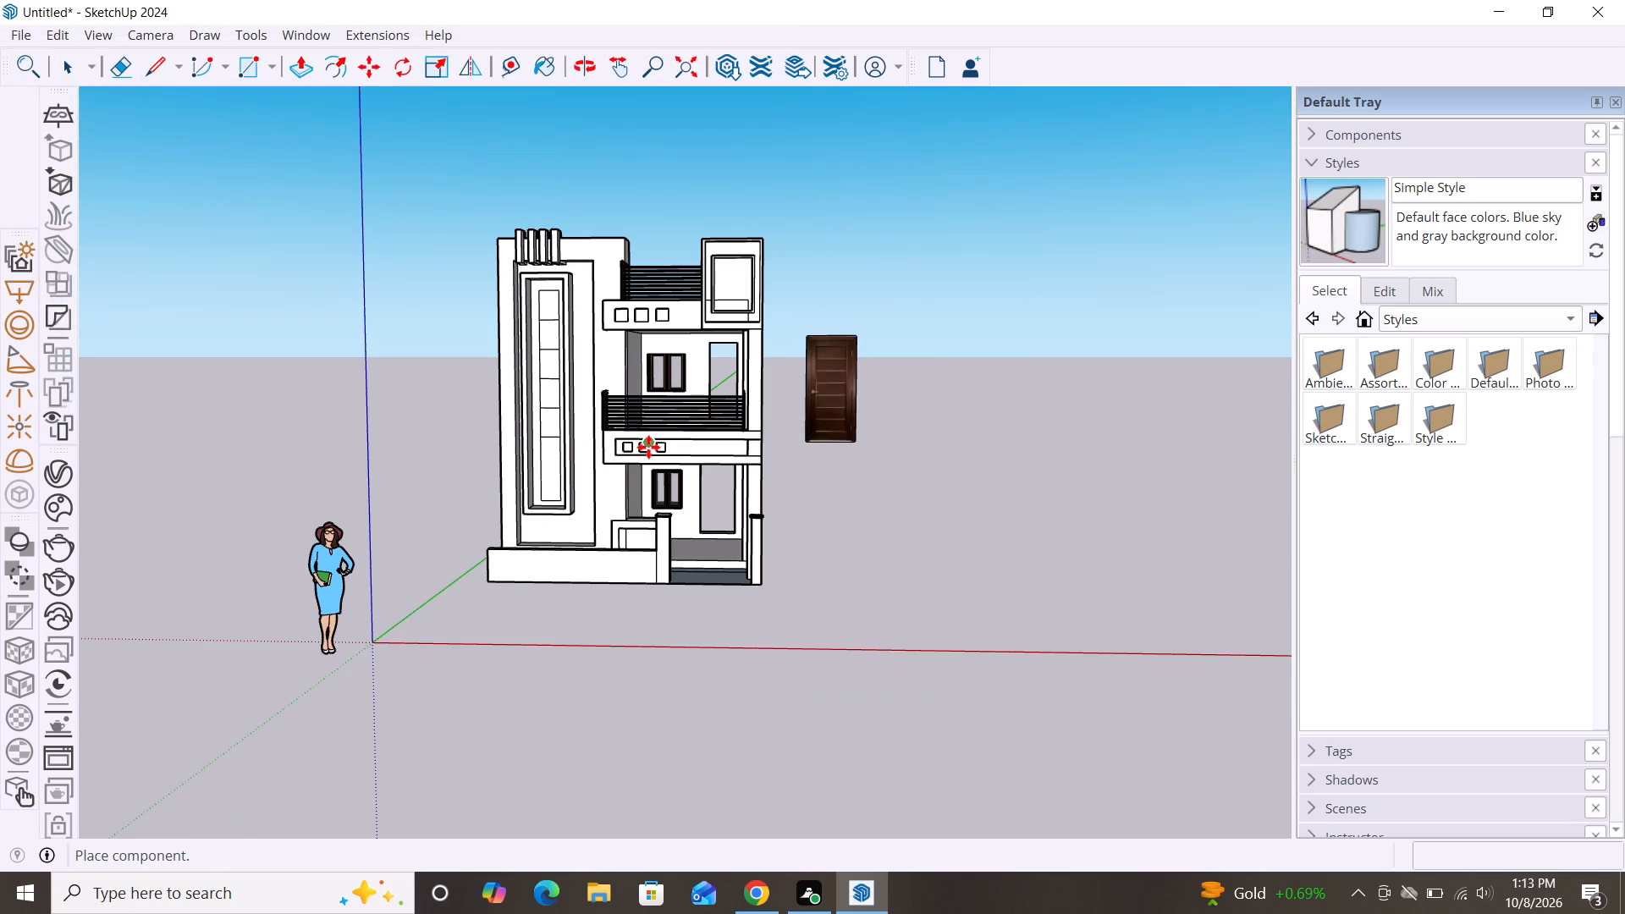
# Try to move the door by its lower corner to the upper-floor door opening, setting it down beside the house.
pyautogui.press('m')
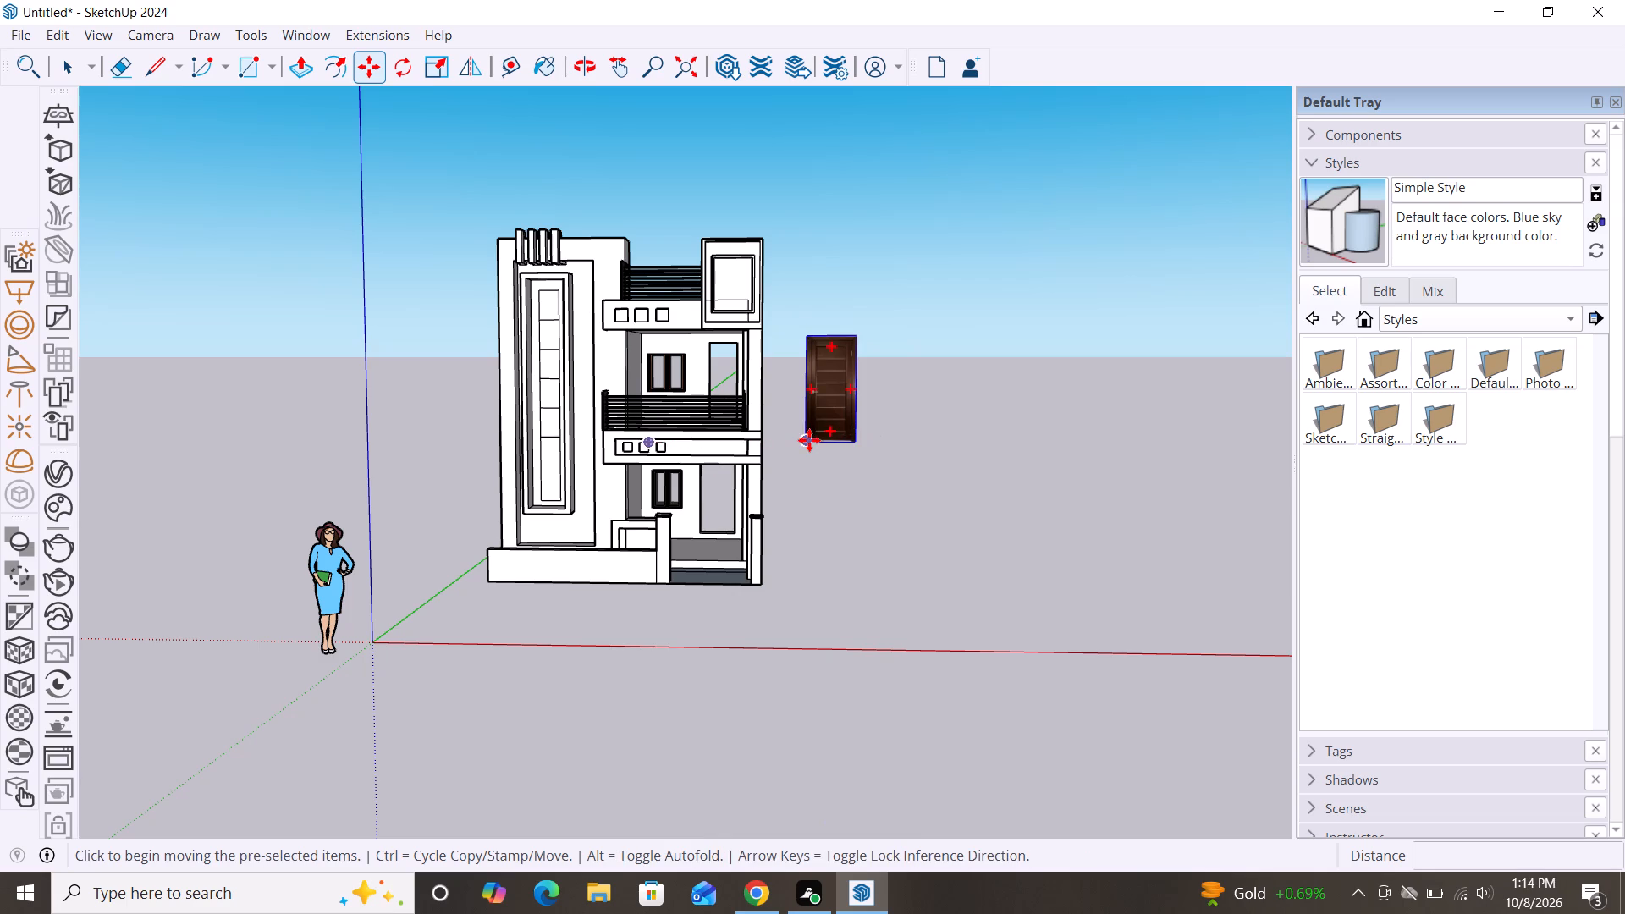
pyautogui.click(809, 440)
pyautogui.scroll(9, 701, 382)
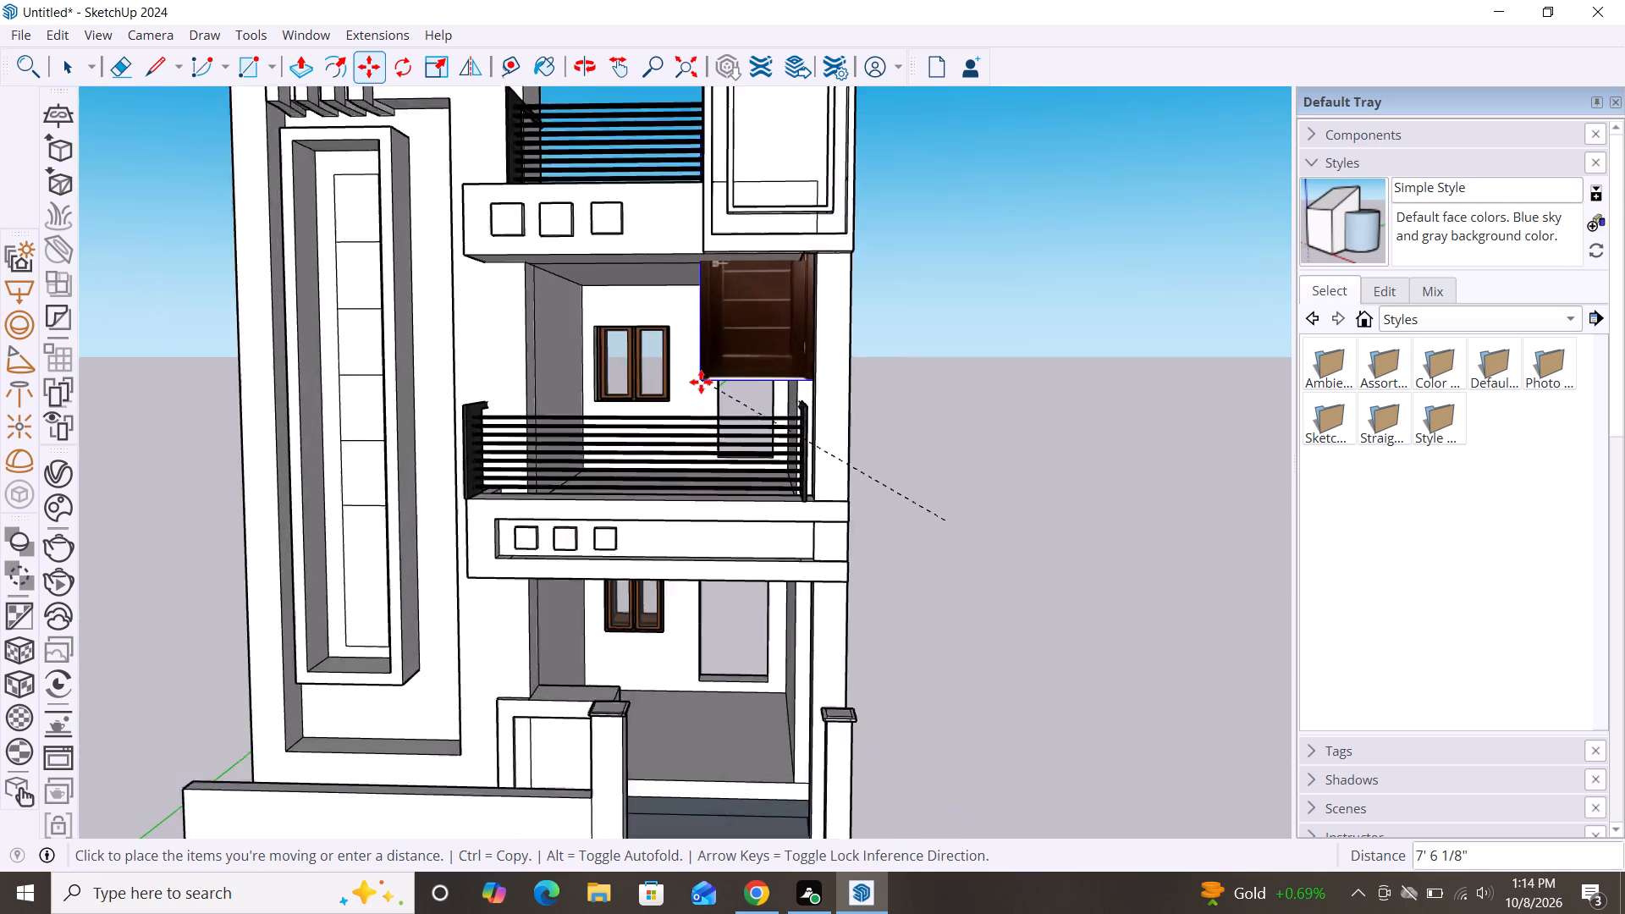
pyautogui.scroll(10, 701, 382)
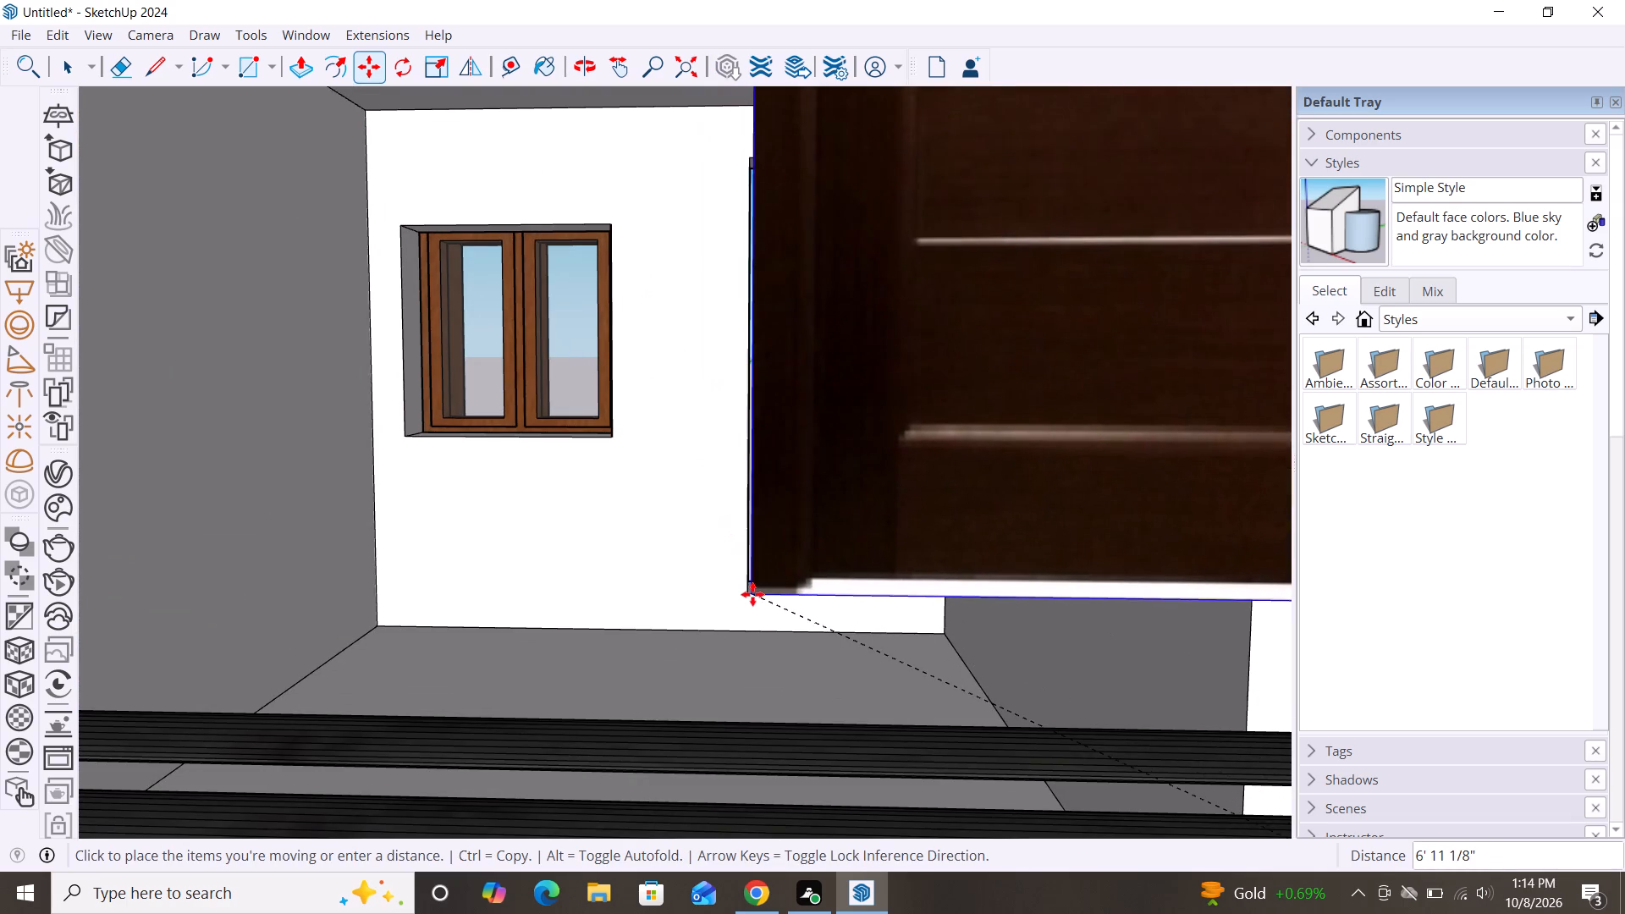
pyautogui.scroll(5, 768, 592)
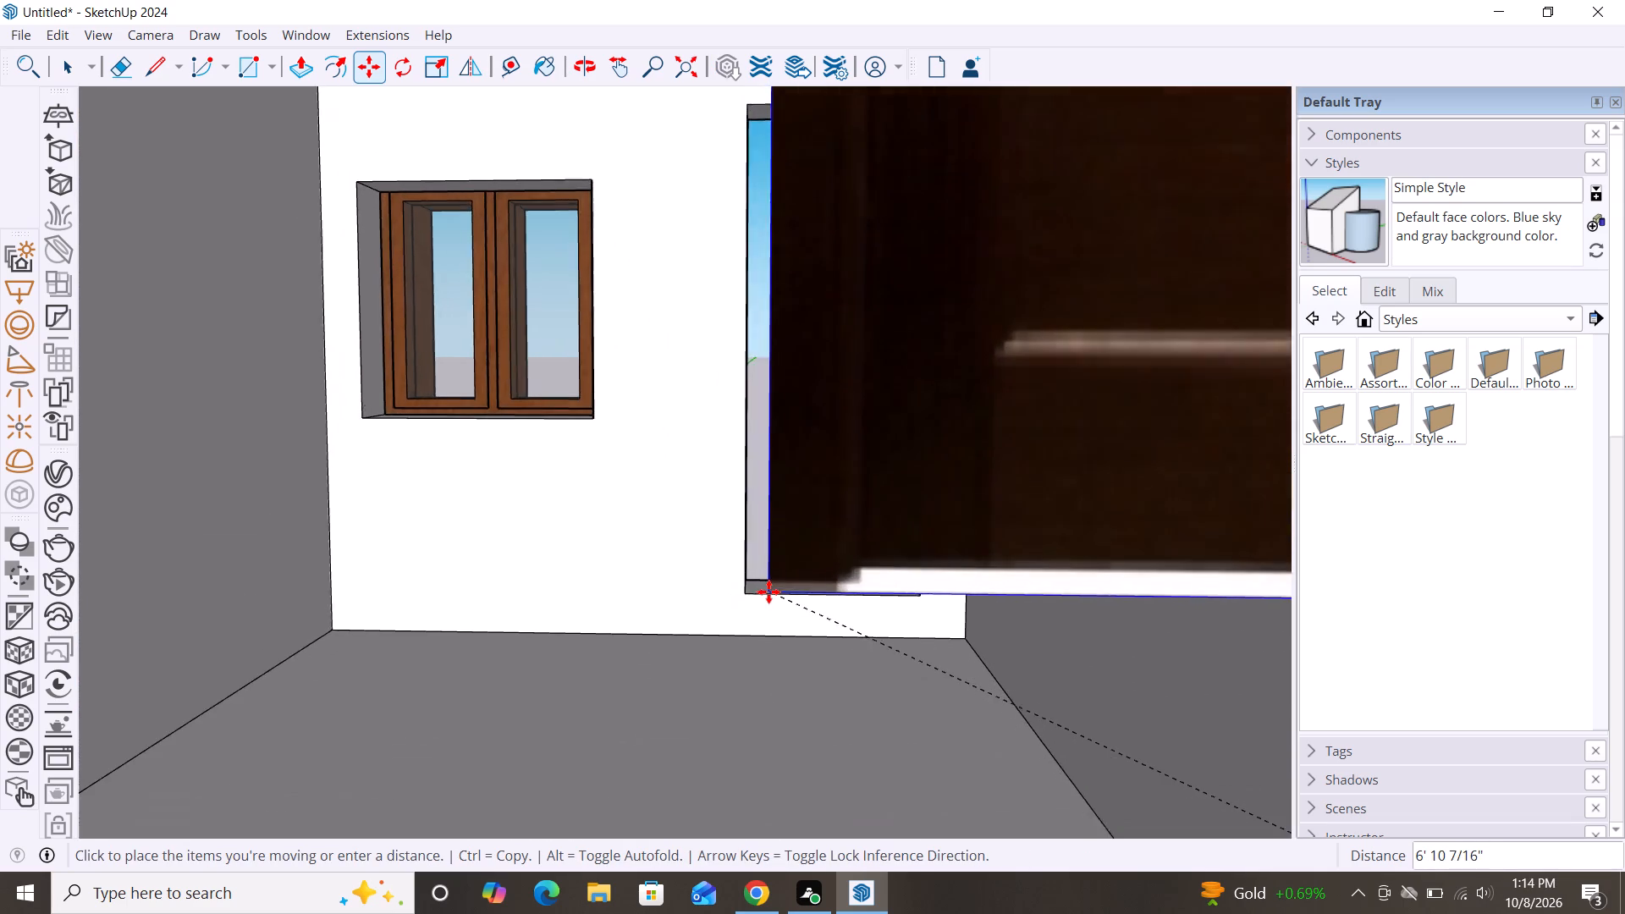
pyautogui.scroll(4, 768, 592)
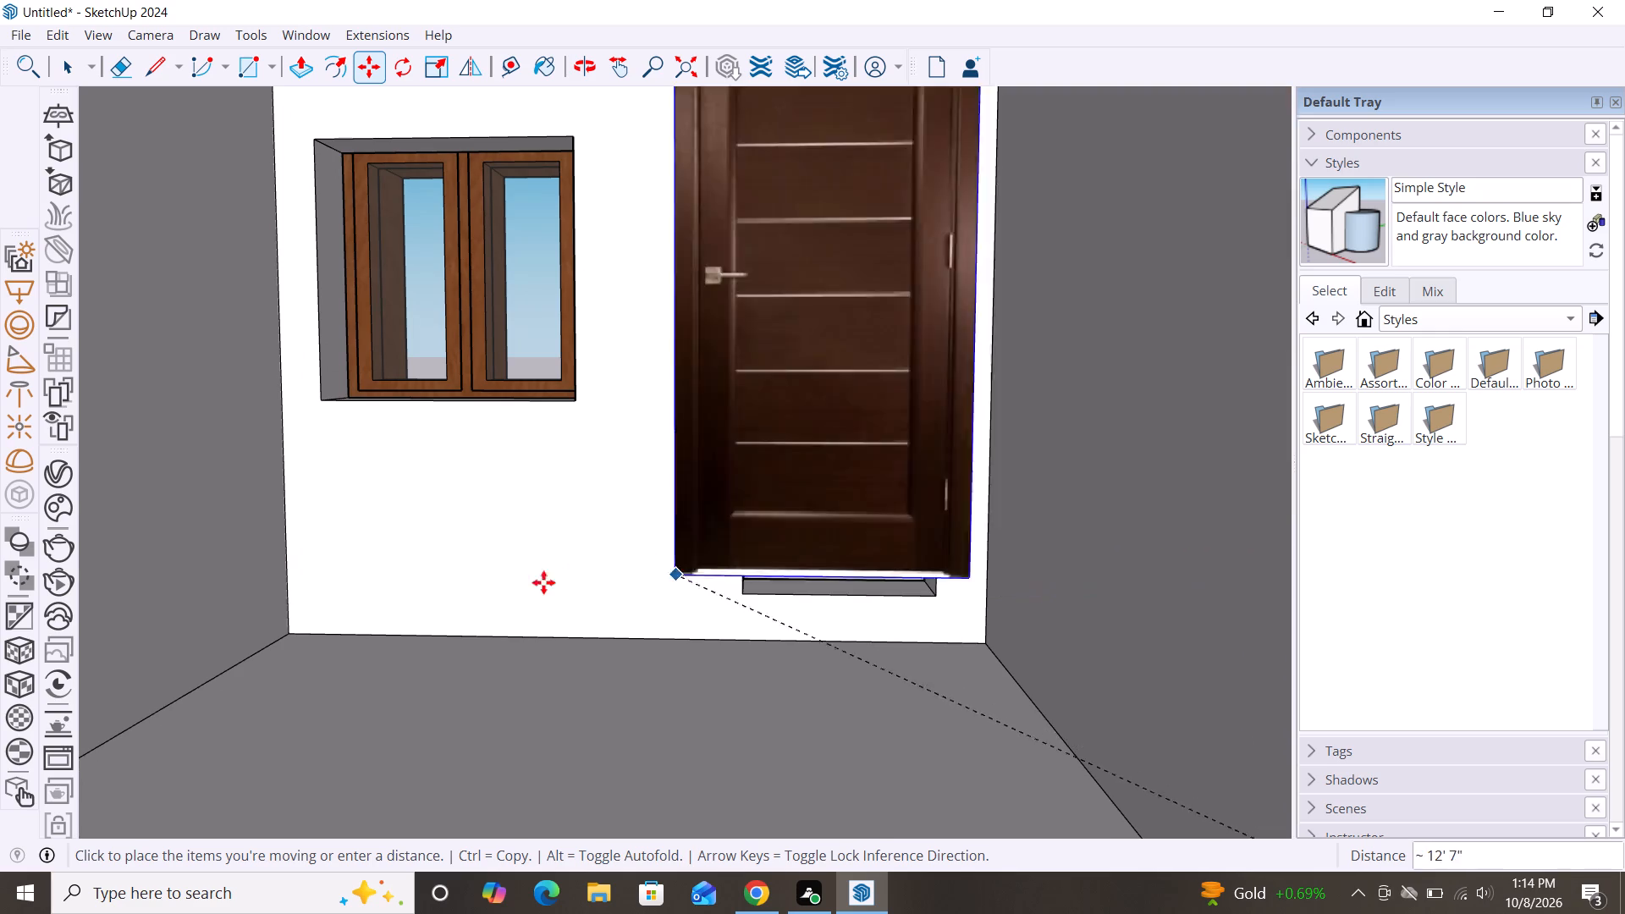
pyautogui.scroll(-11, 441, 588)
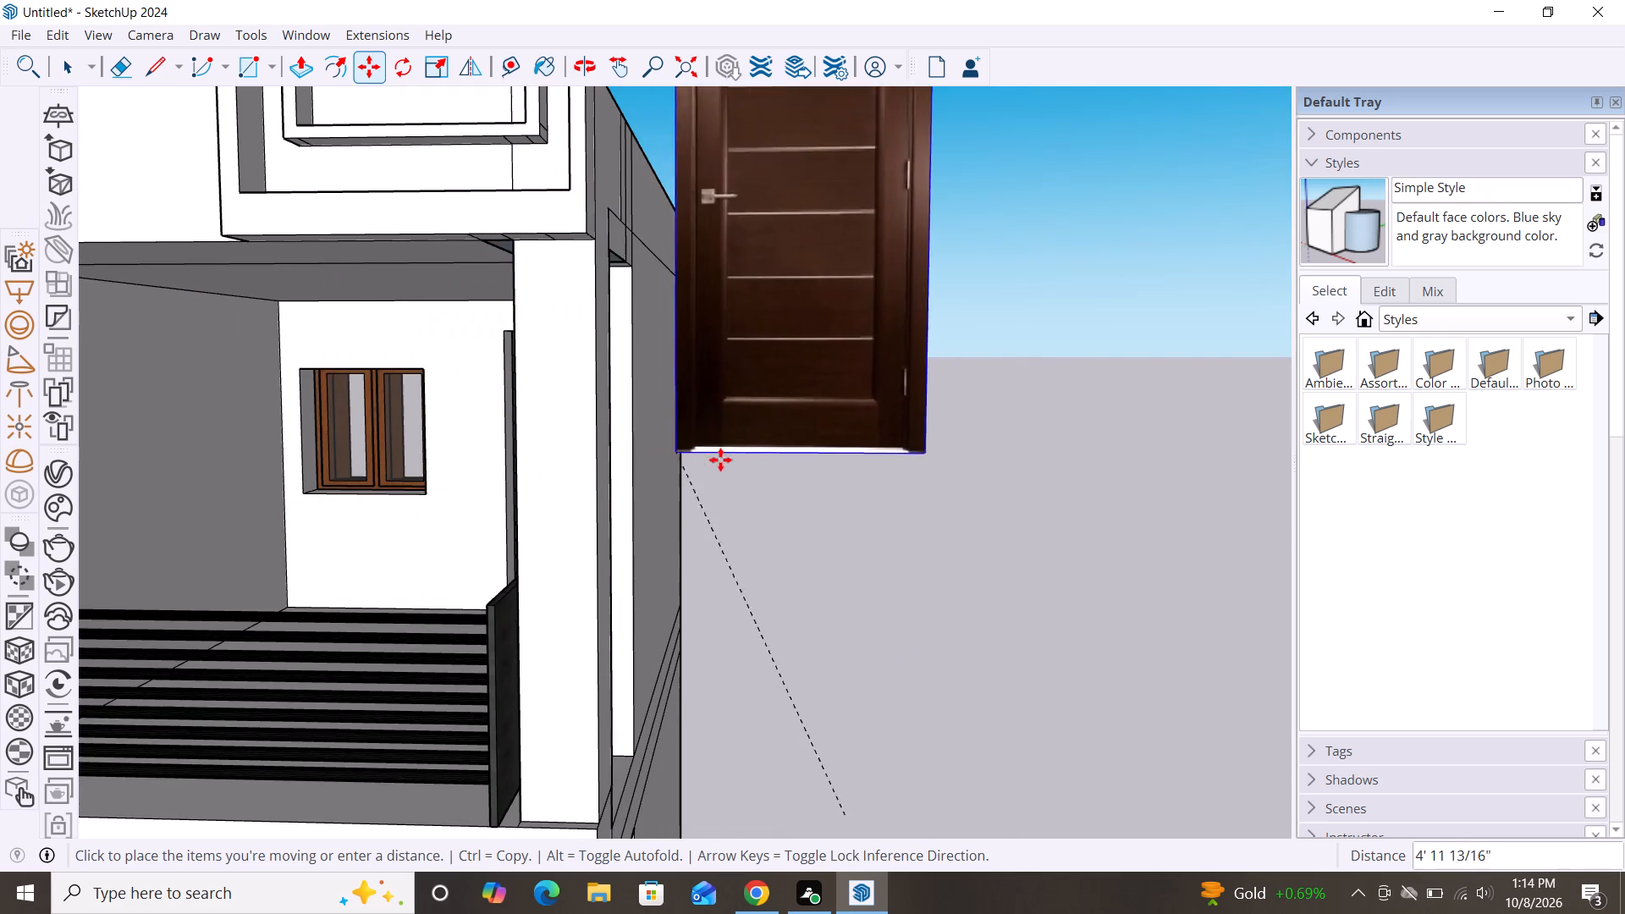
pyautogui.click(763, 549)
# Scale the door beside the house to about 0.54 in height and narrow it, ending with a width factor of about 0.78.
pyautogui.press('s')
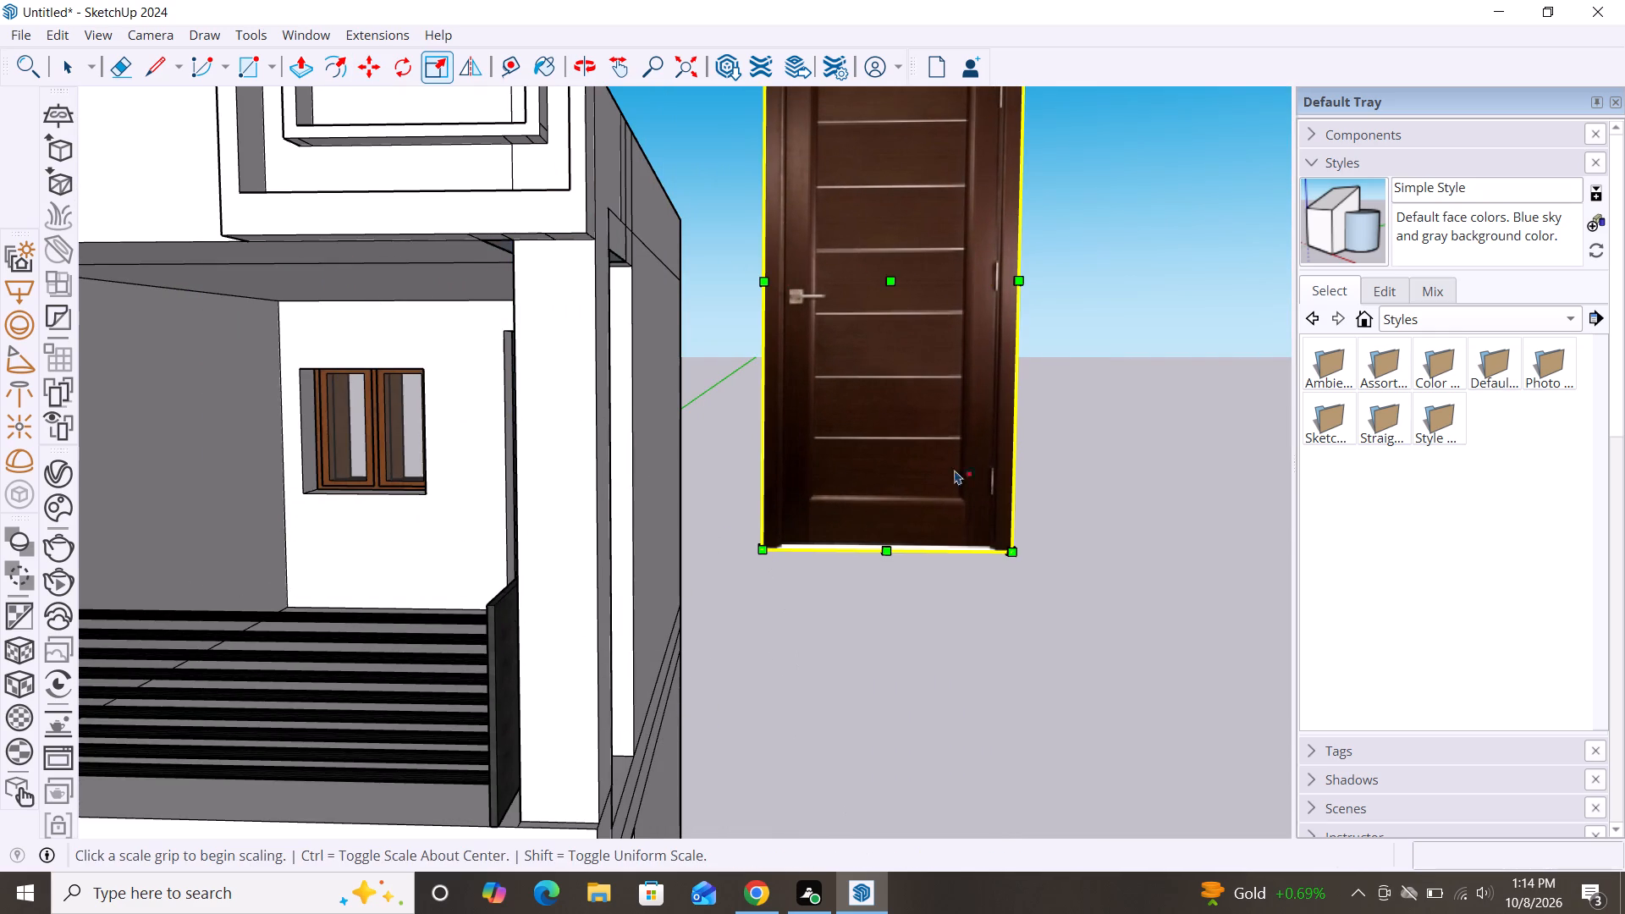
pyautogui.scroll(-3, 1108, 492)
pyautogui.moveTo(967, 165); pyautogui.dragTo(970, 229)
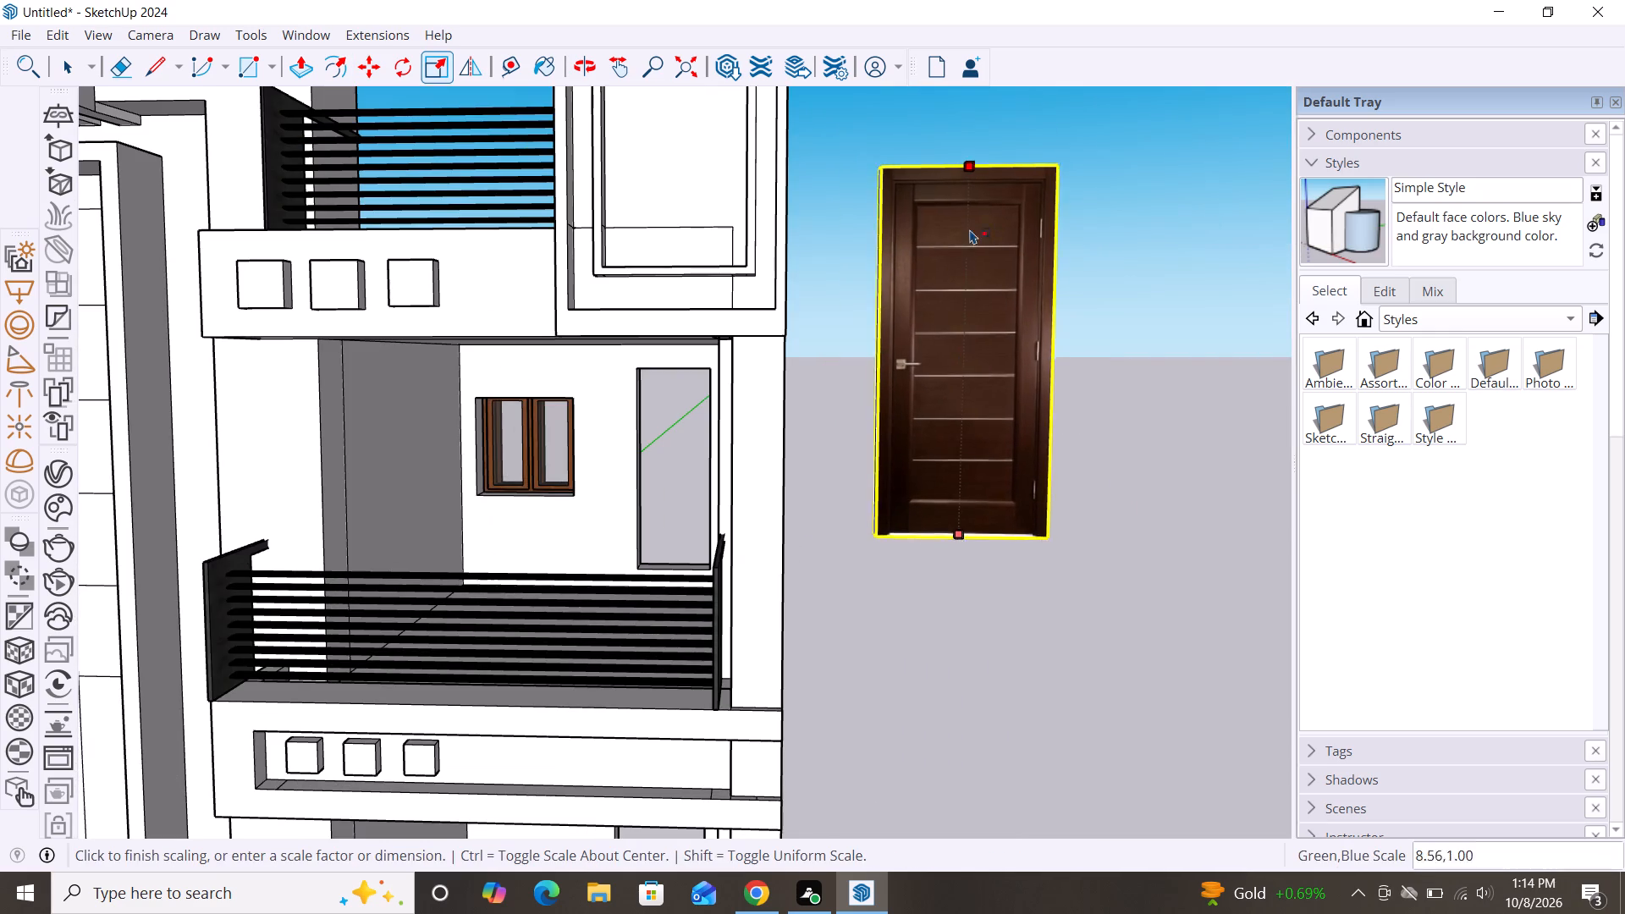
pyautogui.moveTo(970, 229); pyautogui.dragTo(970, 338)
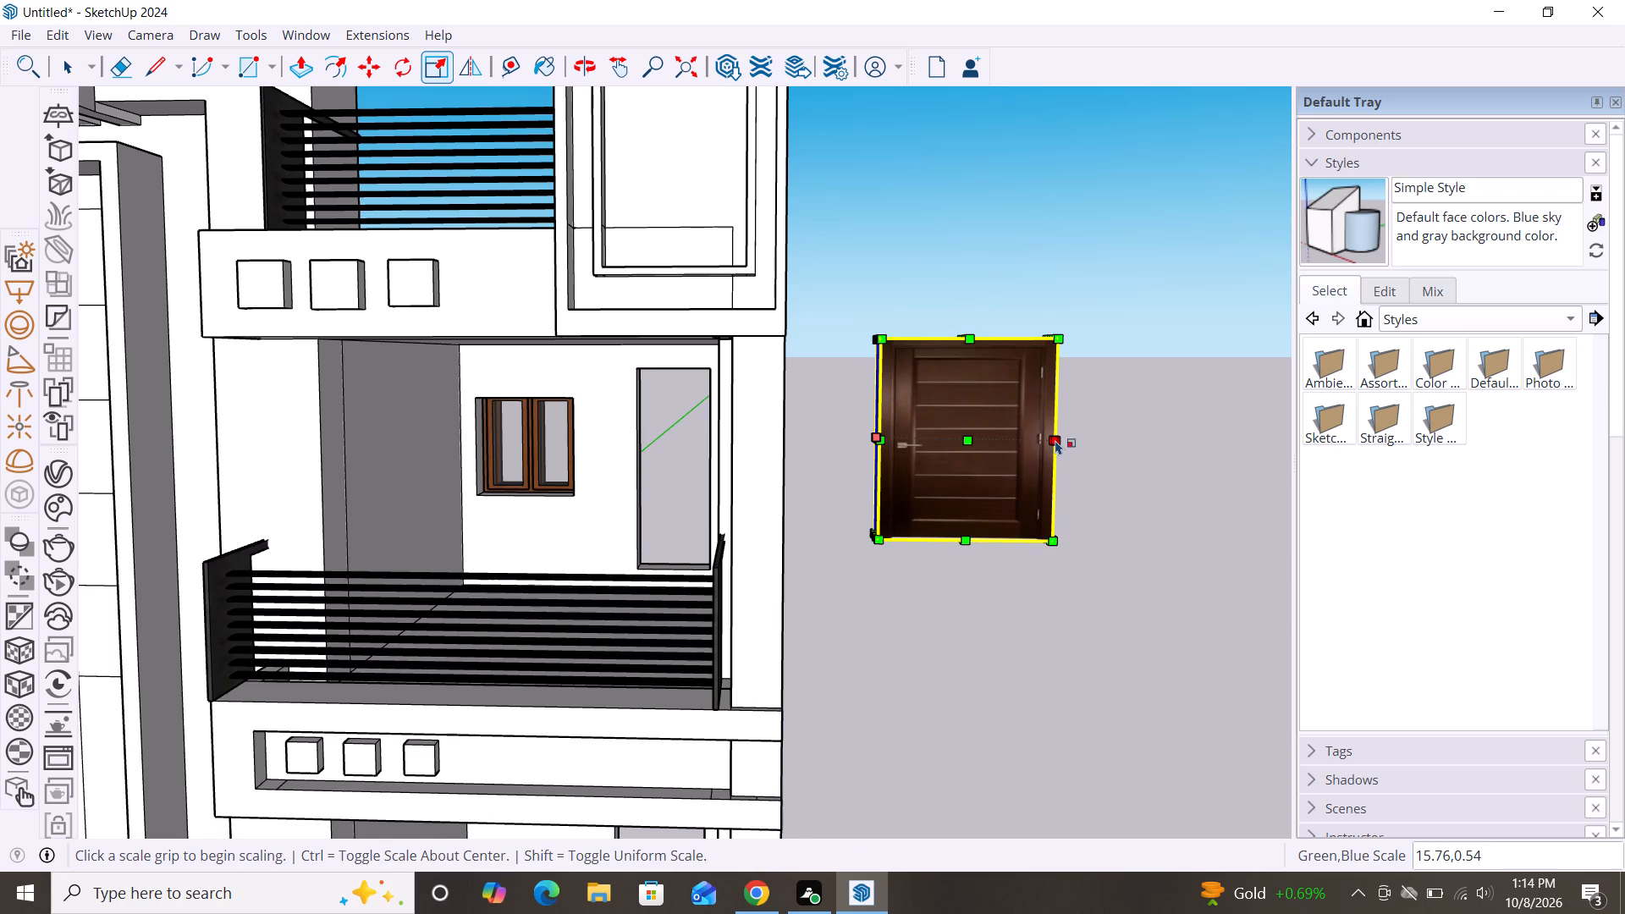
pyautogui.moveTo(1055, 441); pyautogui.dragTo(967, 442)
pyautogui.click(967, 442)
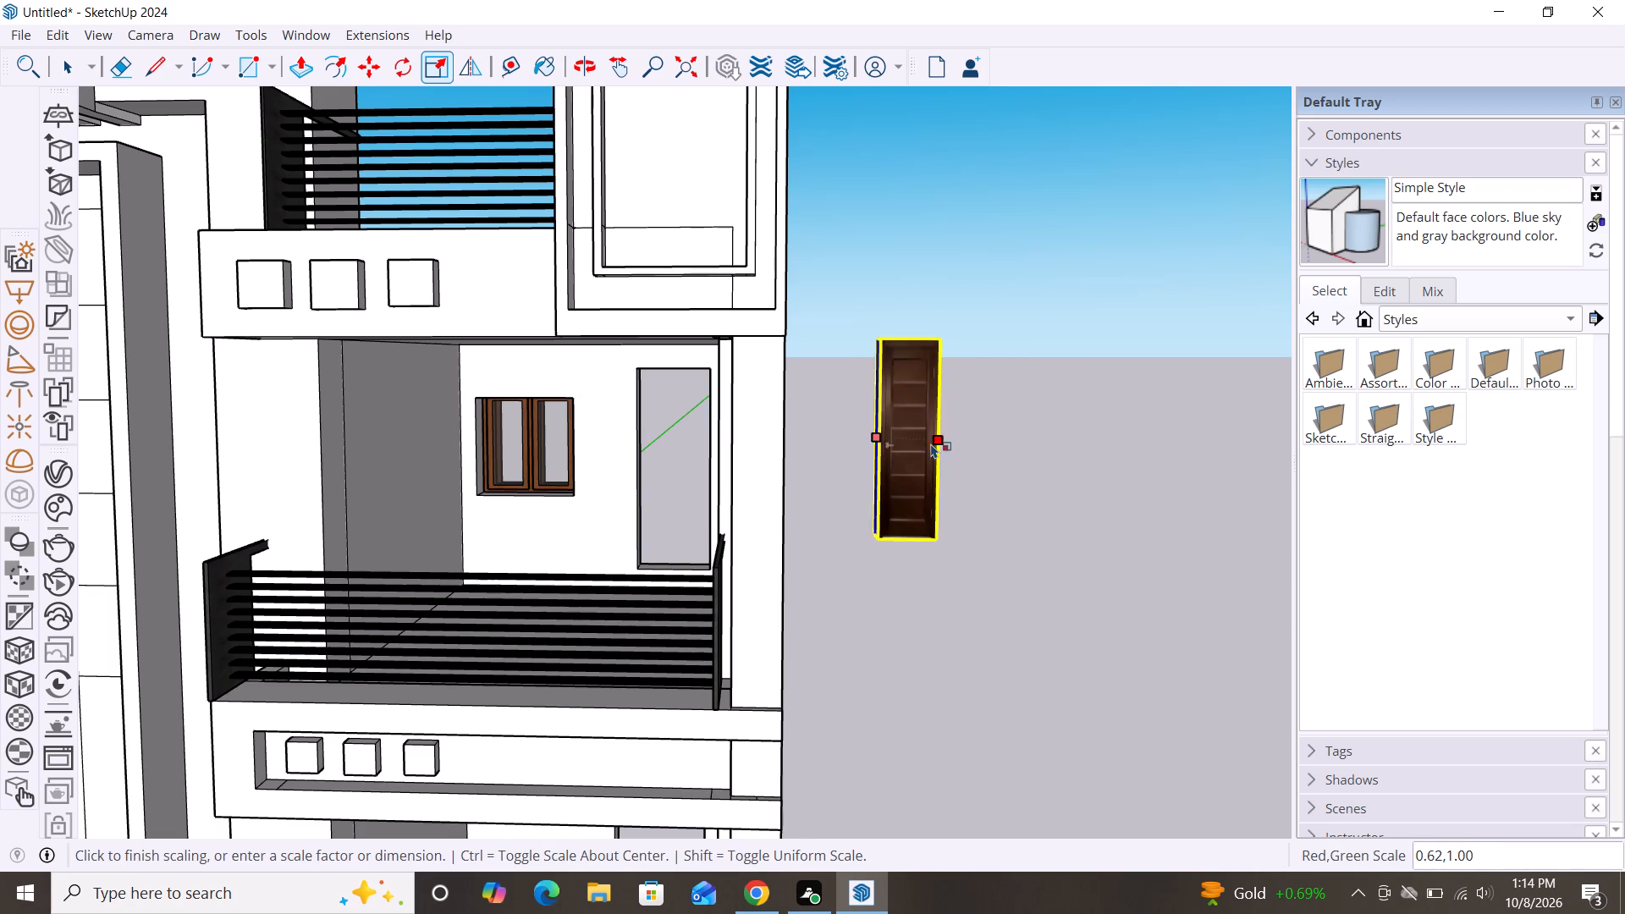
pyautogui.click(944, 438)
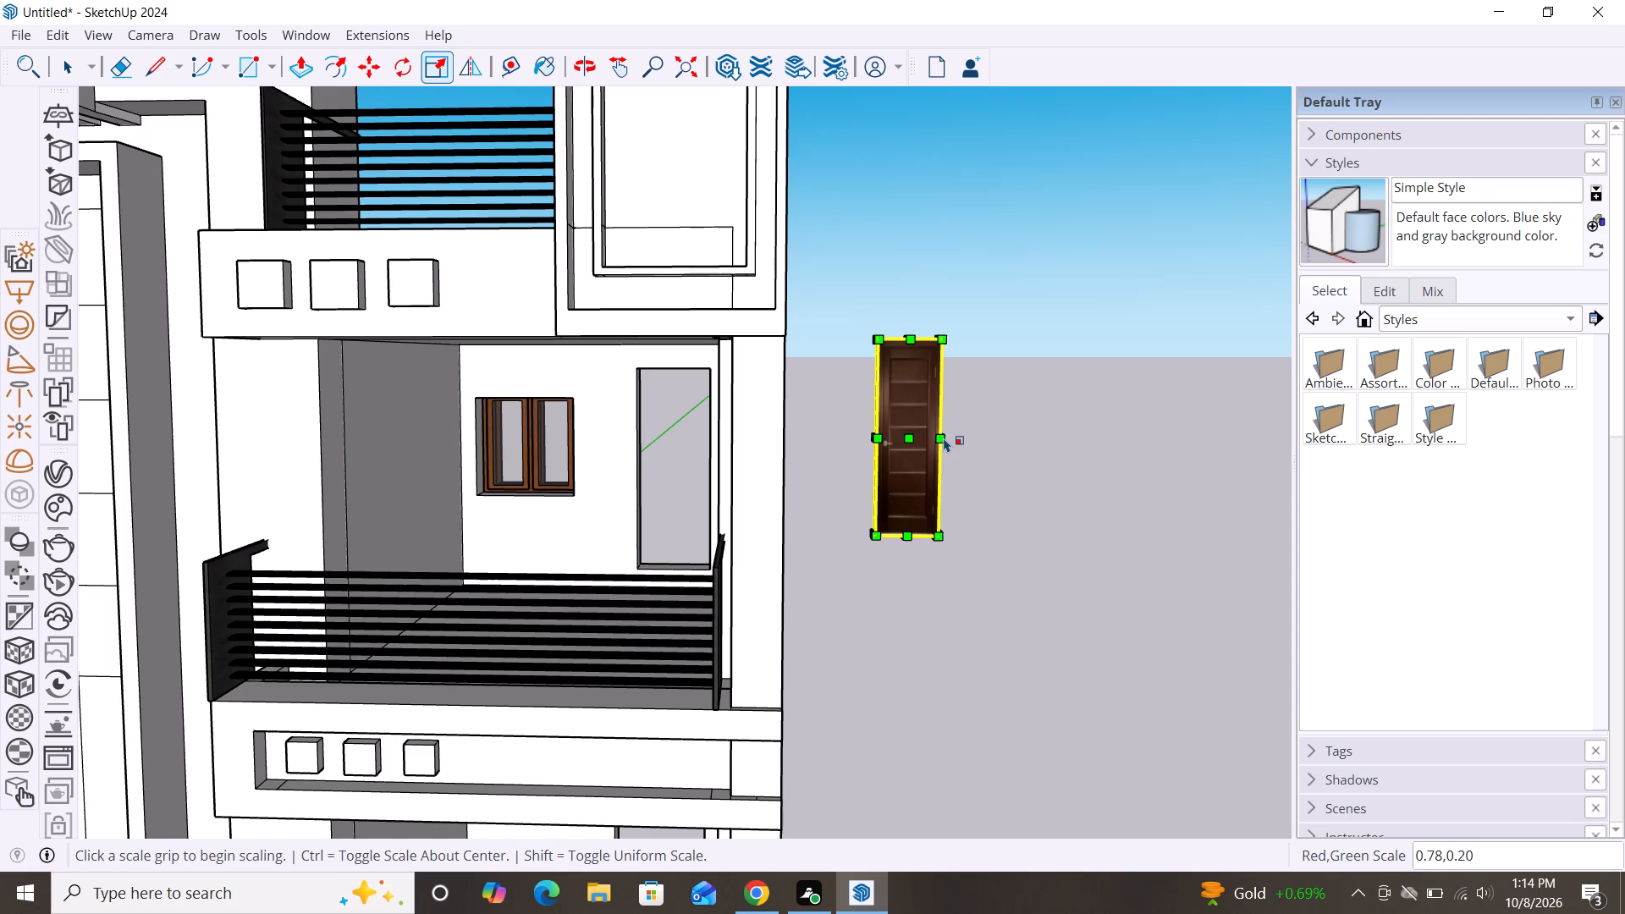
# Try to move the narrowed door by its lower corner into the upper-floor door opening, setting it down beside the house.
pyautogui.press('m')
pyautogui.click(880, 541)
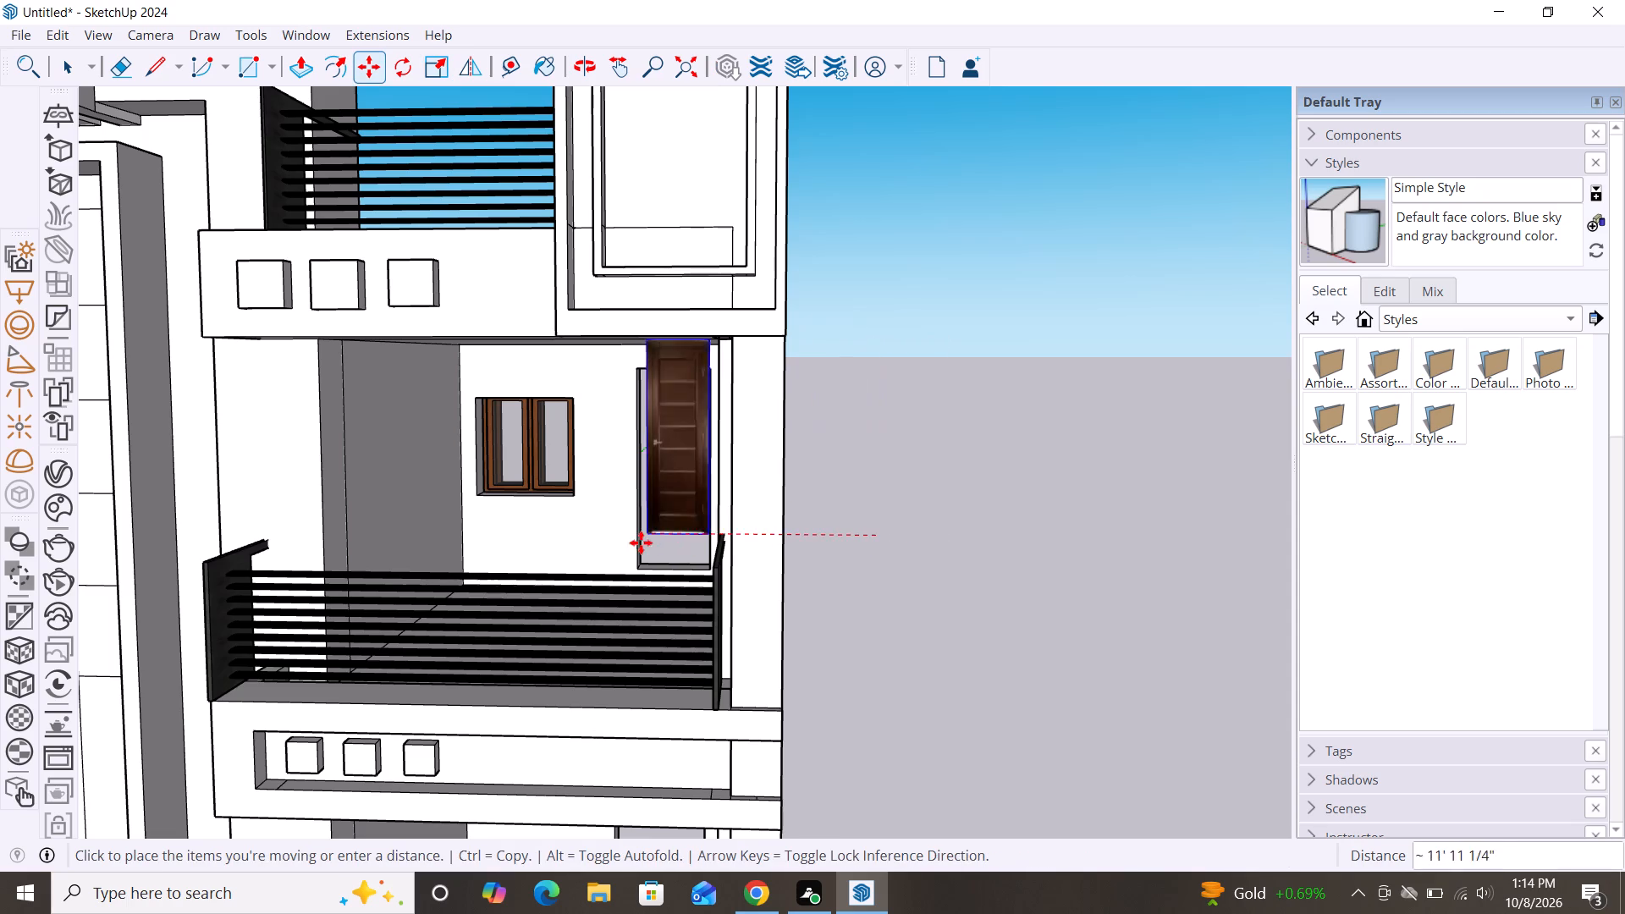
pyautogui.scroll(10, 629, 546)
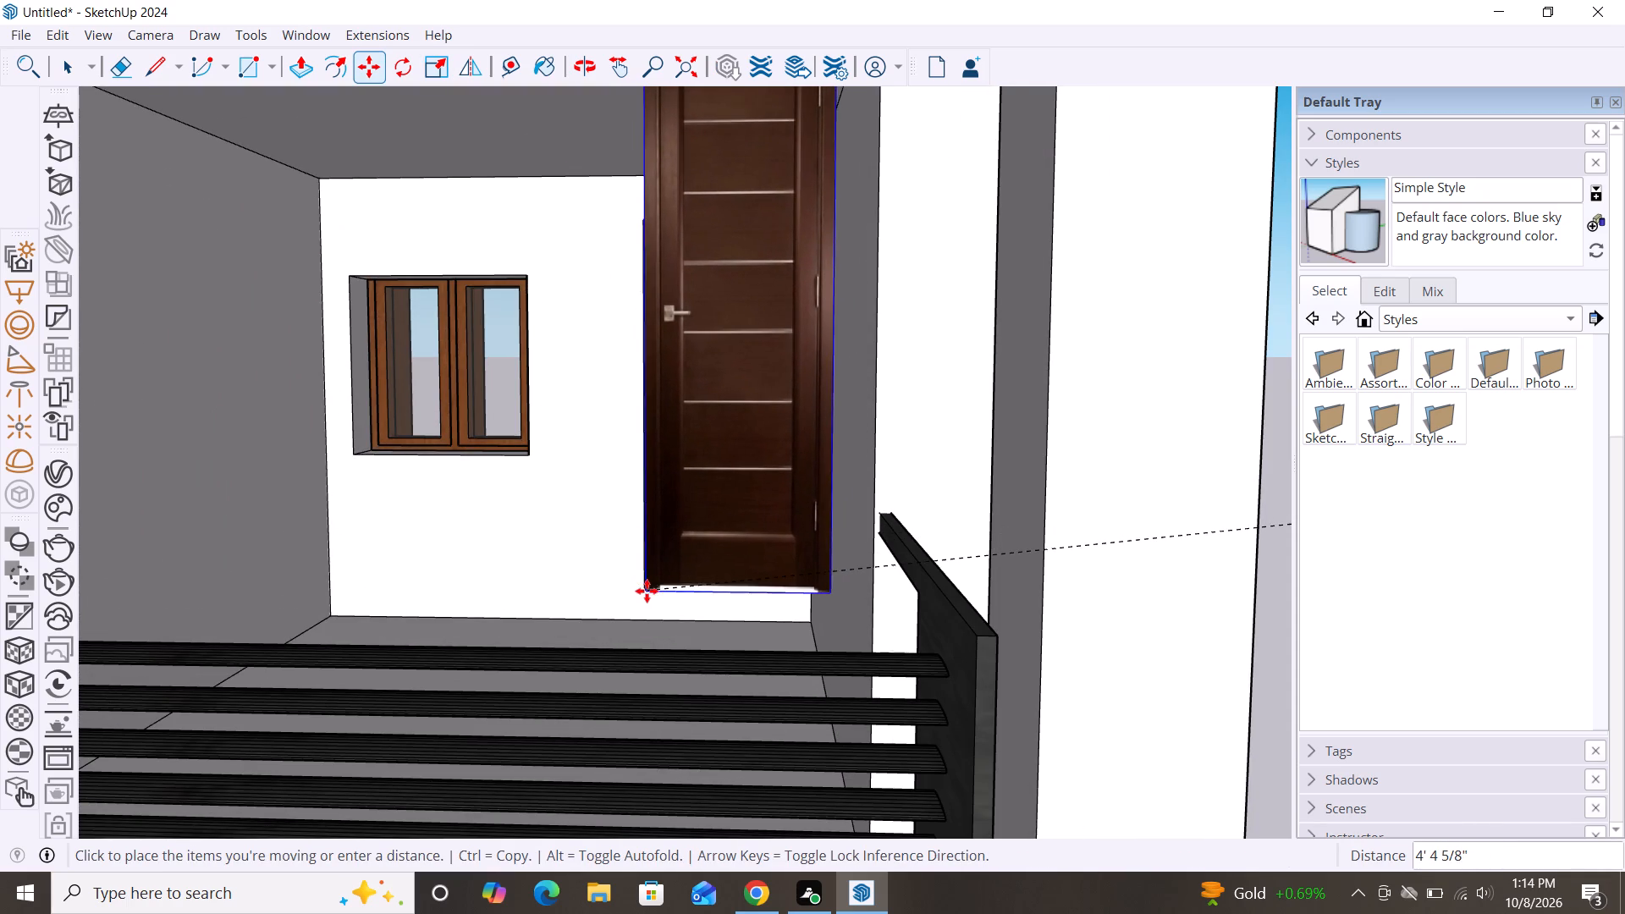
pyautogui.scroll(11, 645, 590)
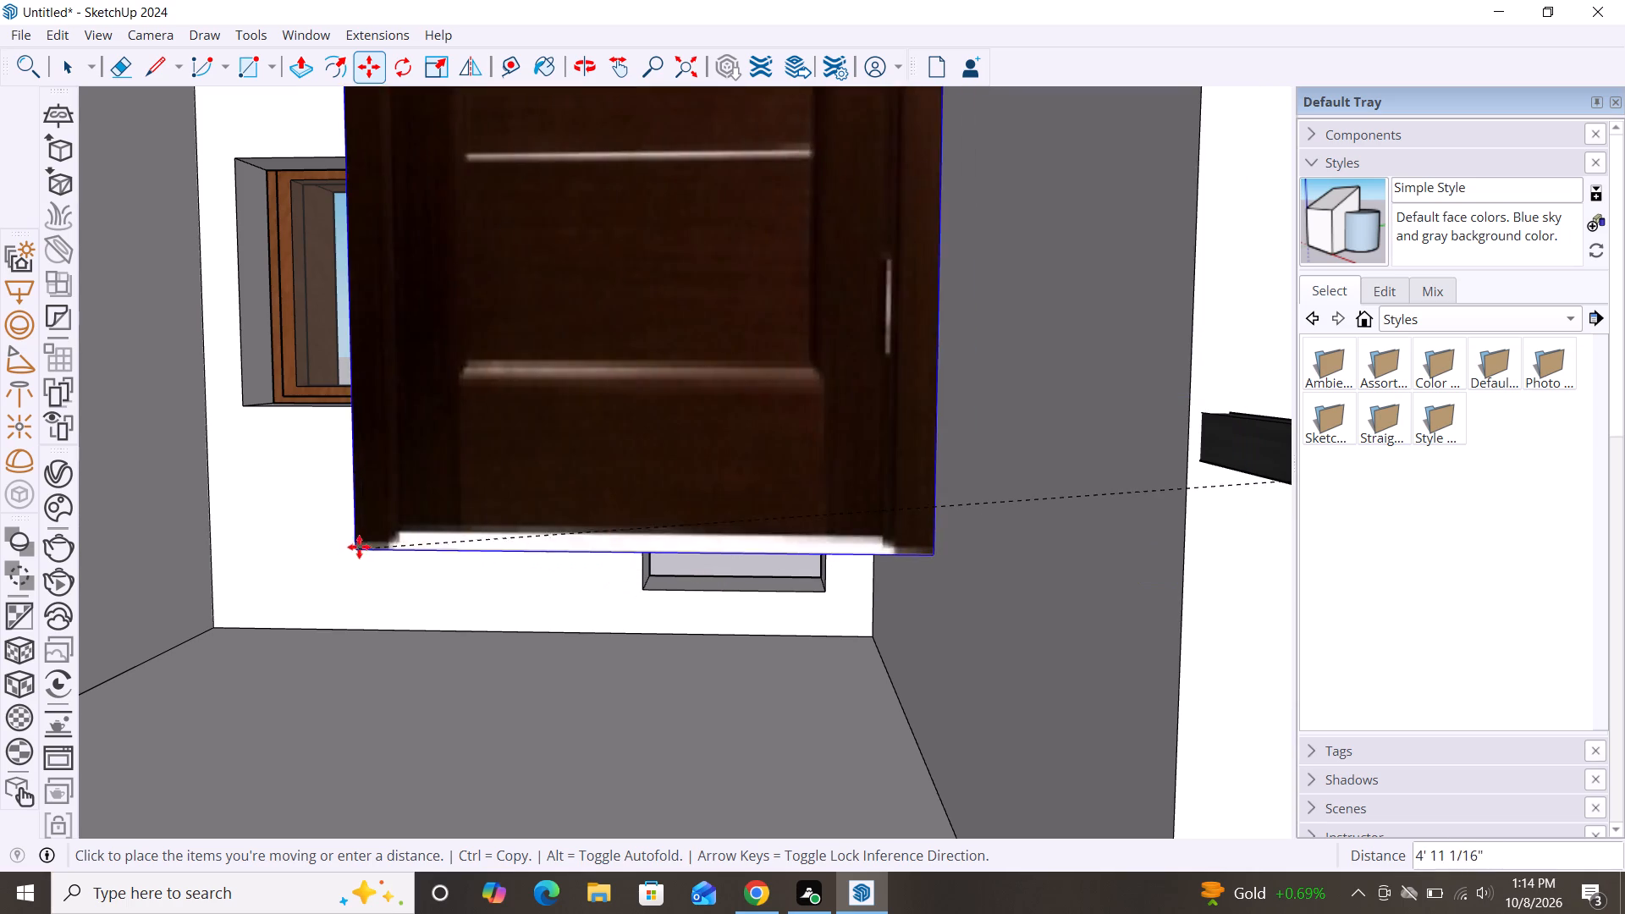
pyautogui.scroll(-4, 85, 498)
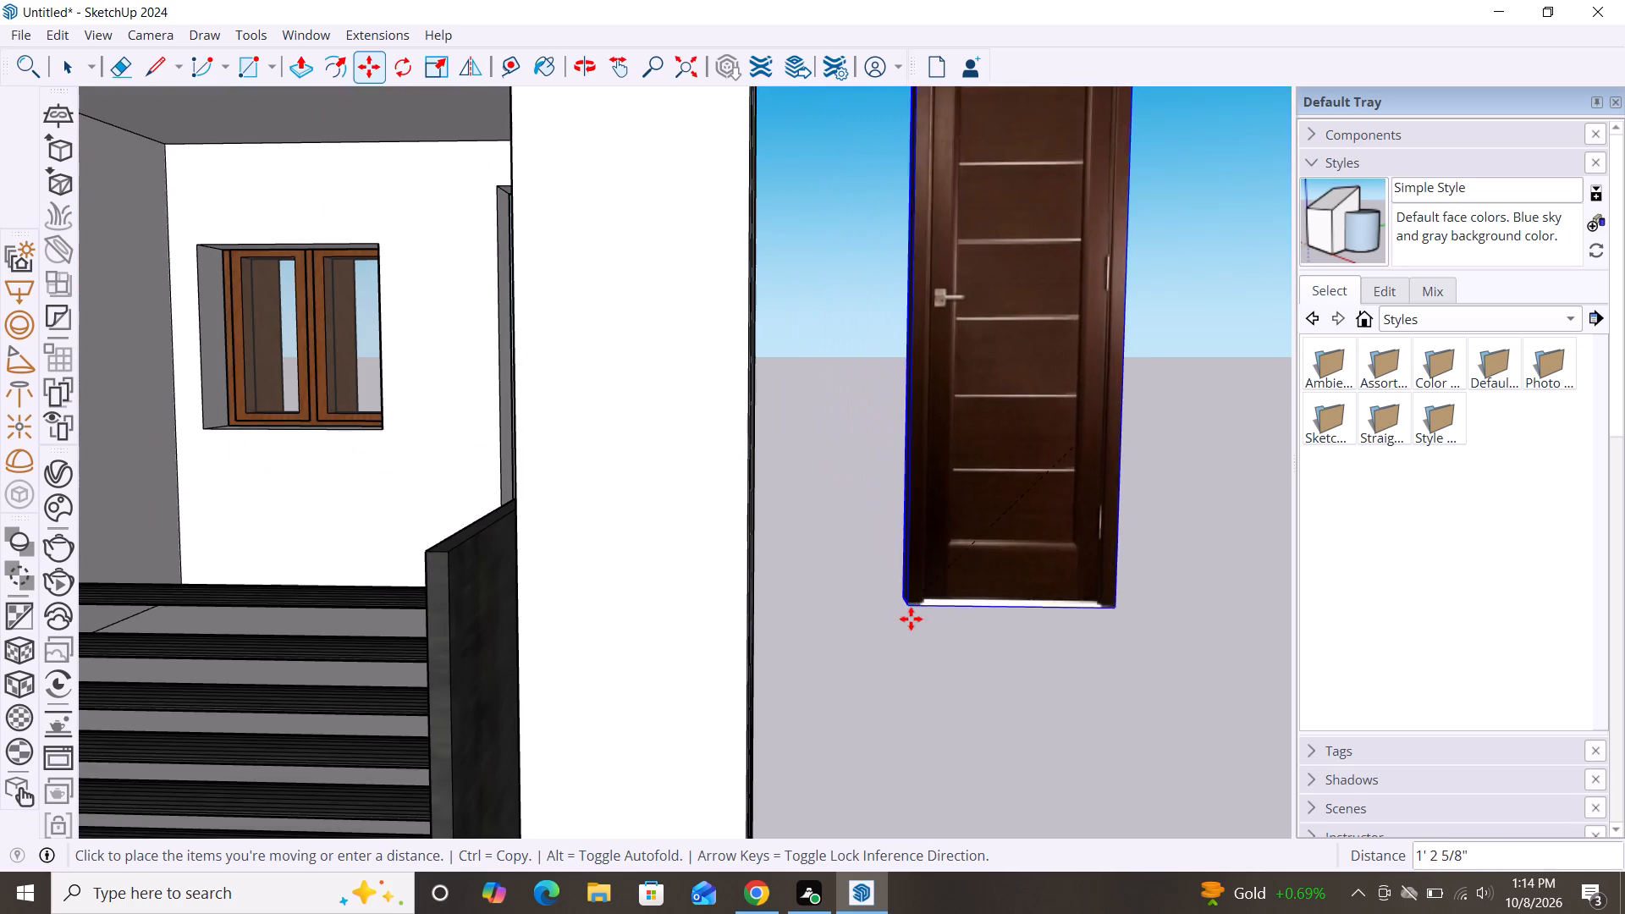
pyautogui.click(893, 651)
# Scale the door down from its top edge to about 0.7 in height.
pyautogui.scroll(-3, 1002, 571)
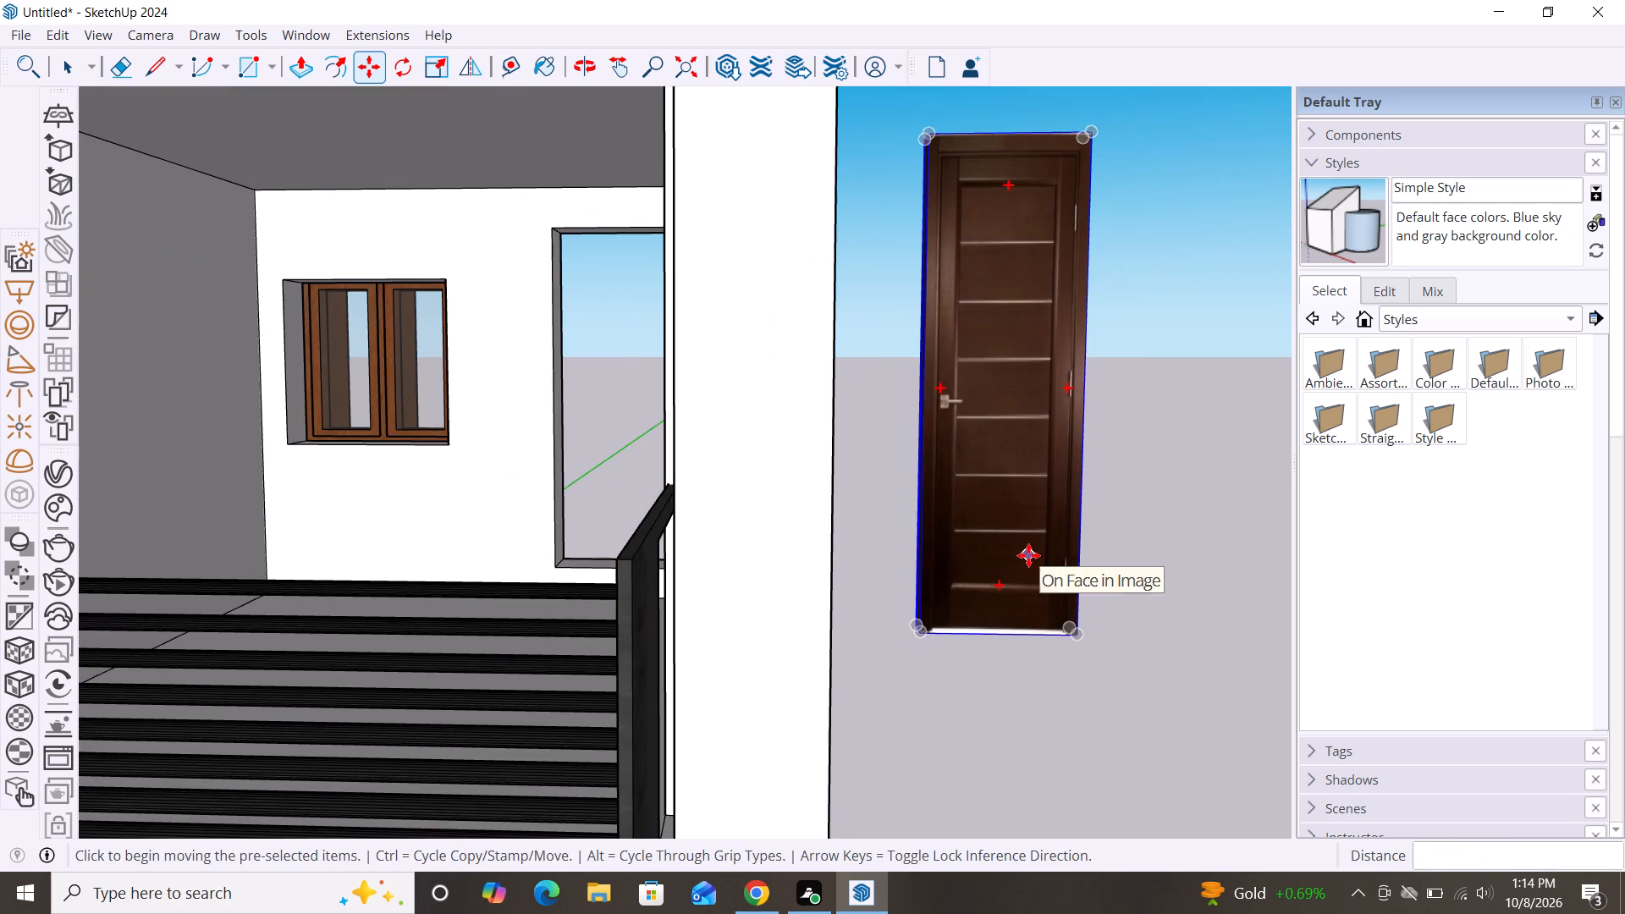
pyautogui.press('s')
pyautogui.moveTo(1008, 127); pyautogui.dragTo(1013, 288)
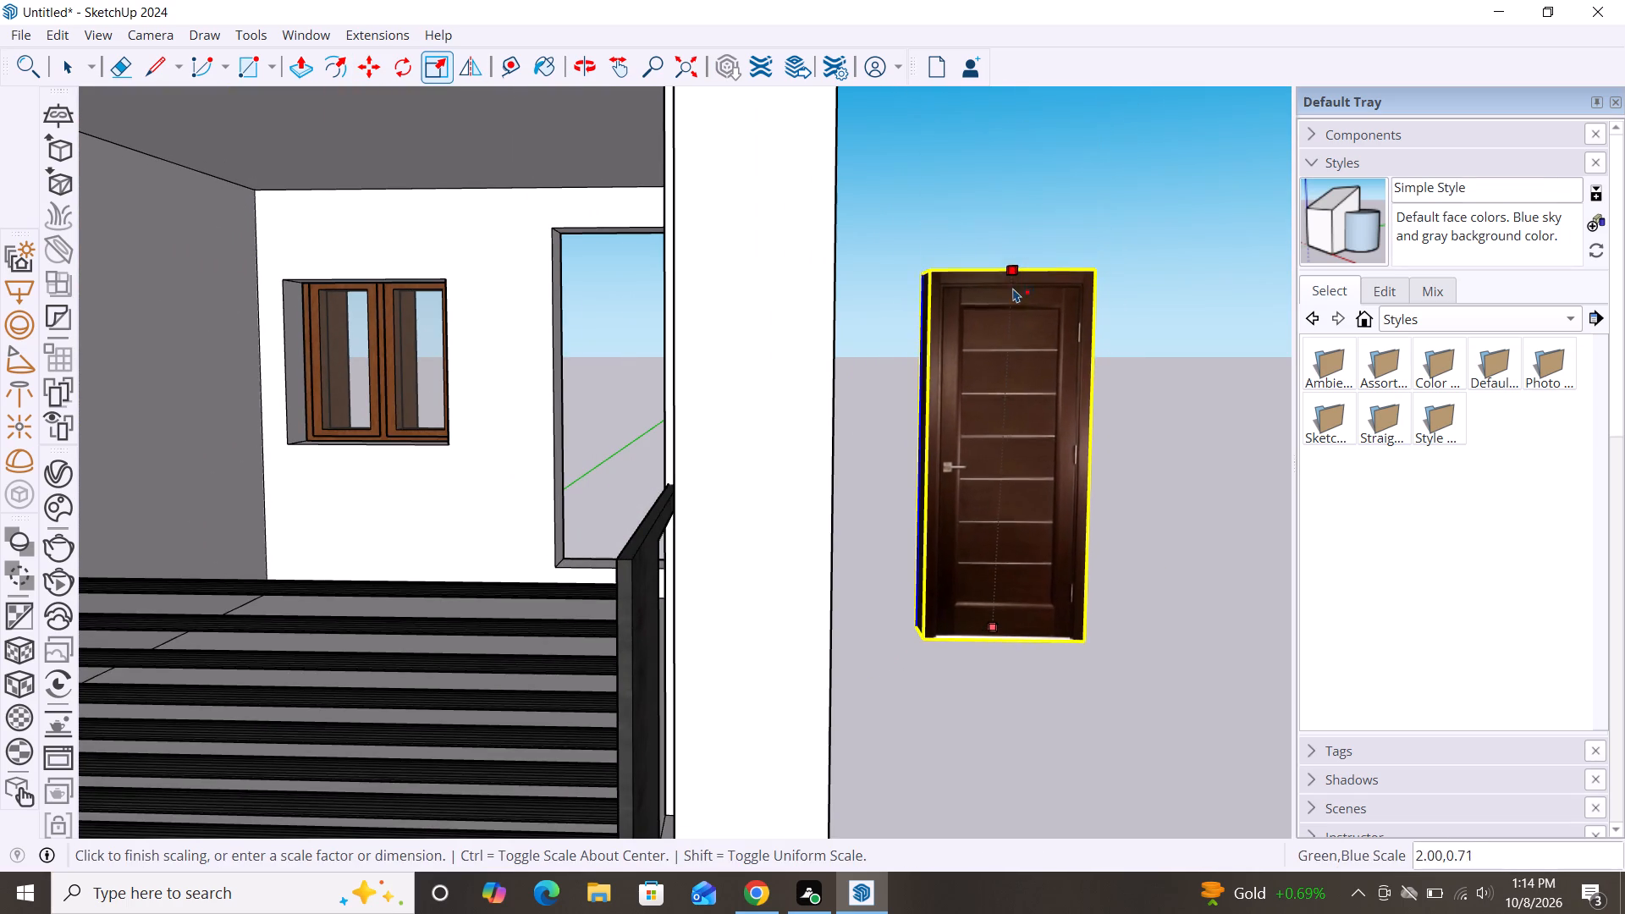
pyautogui.moveTo(1013, 288); pyautogui.dragTo(1011, 298)
pyautogui.doubleClick(1011, 298)
# Move the door to the ground-floor door opening, placing its lower corner at the opening's lower corner nearest the window.
pyautogui.press('m')
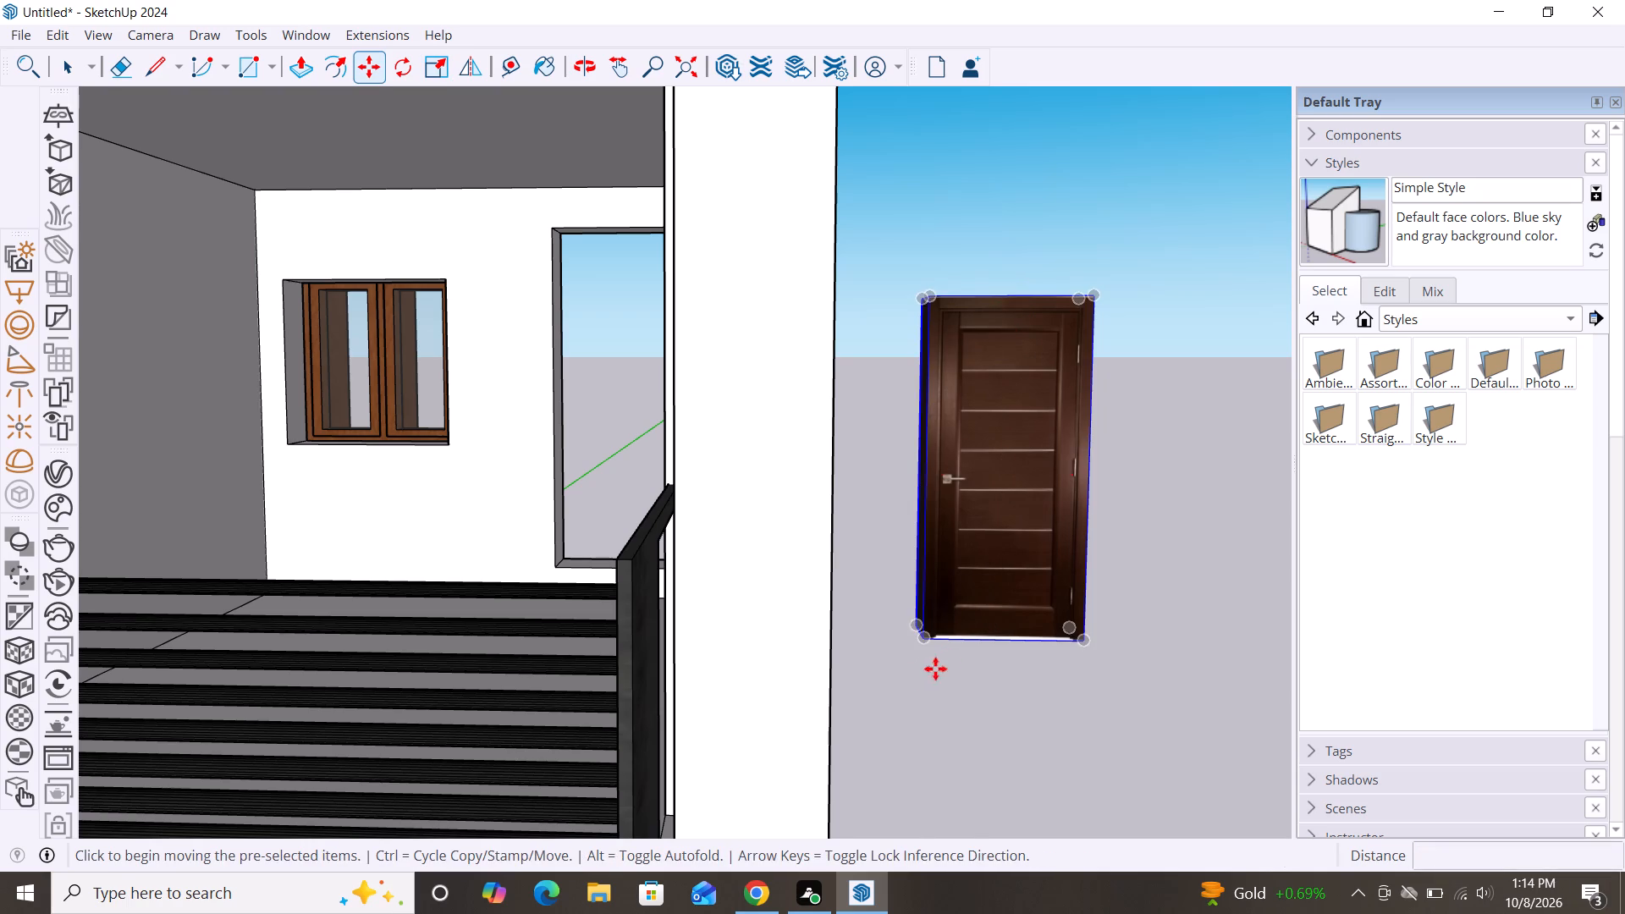
pyautogui.click(924, 642)
pyautogui.scroll(7, 482, 573)
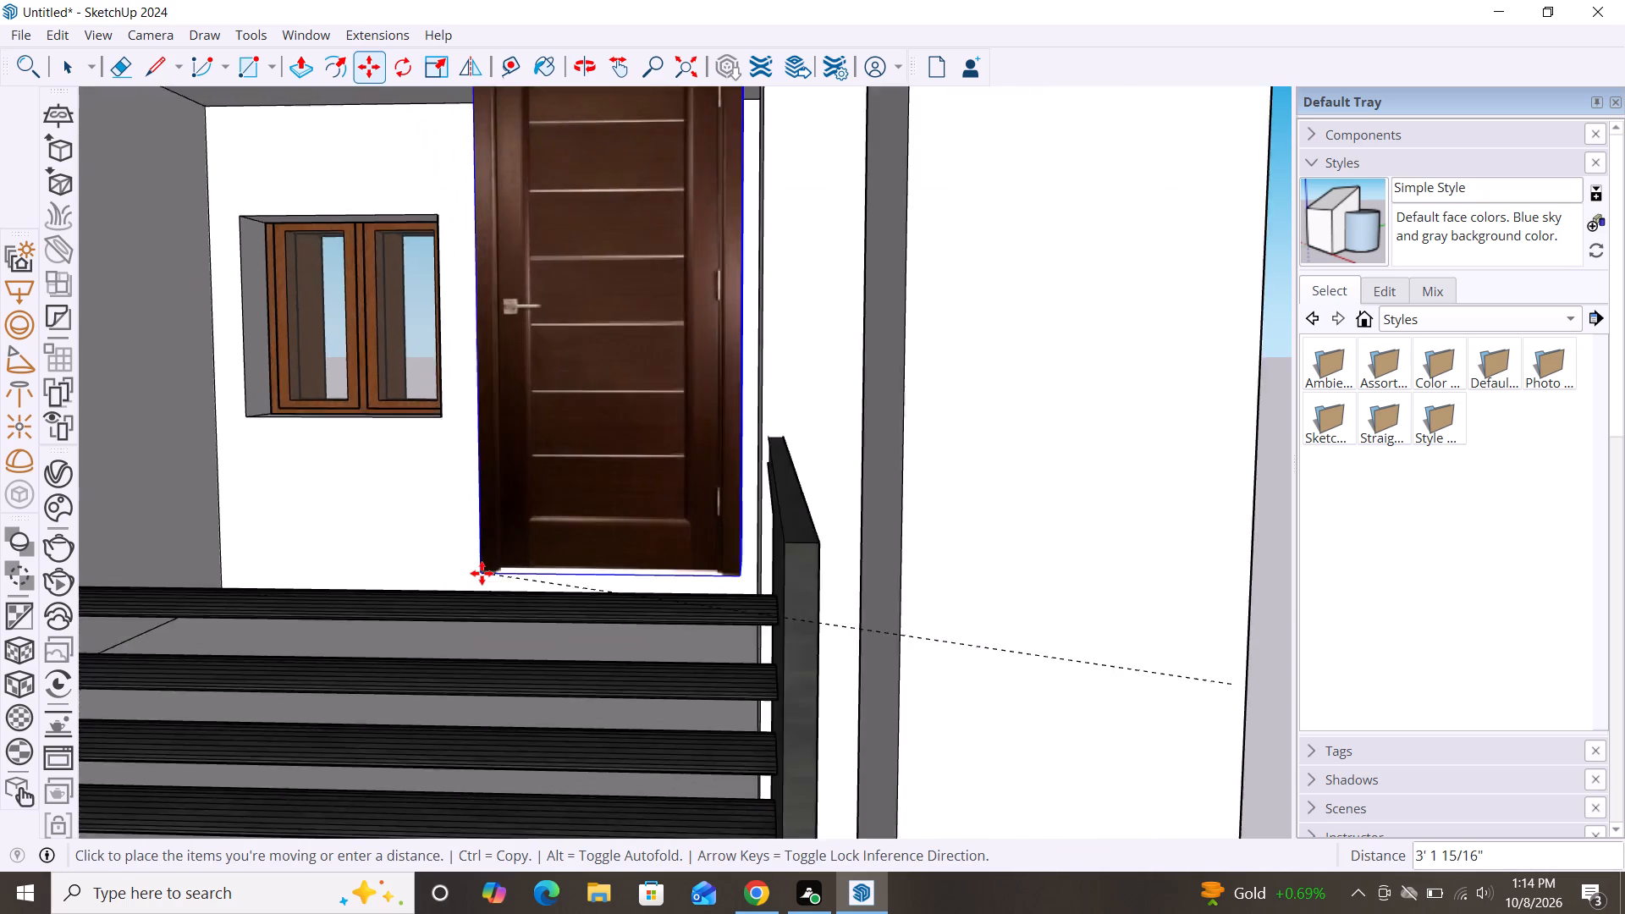
pyautogui.scroll(8, 482, 573)
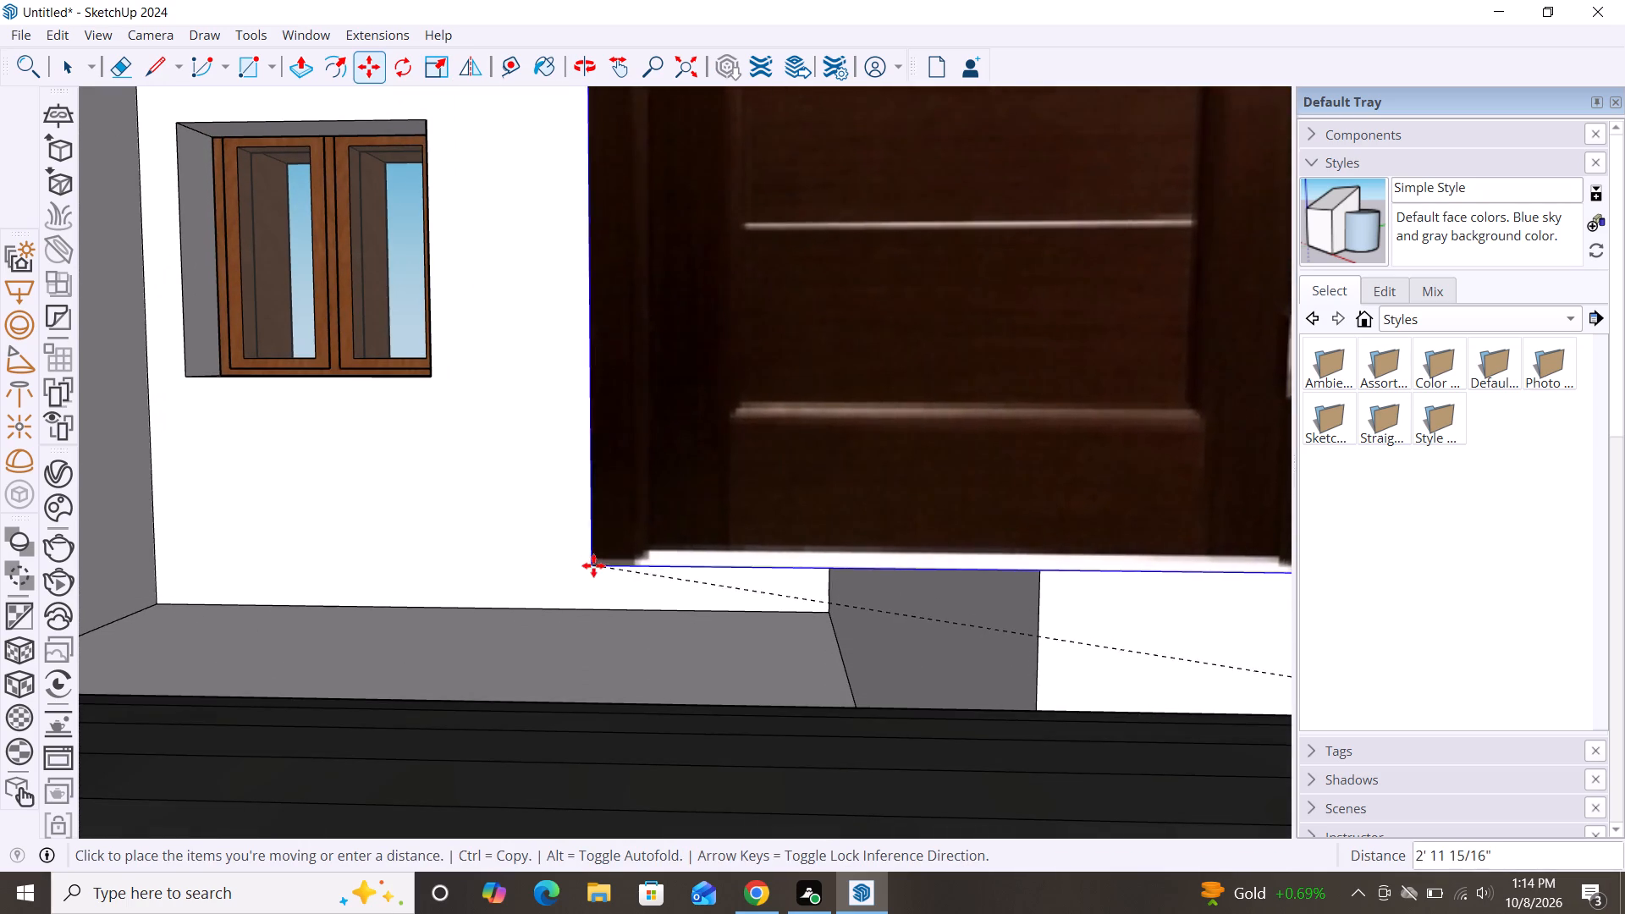
pyautogui.scroll(-3, 491, 389)
pyautogui.scroll(-18, 506, 345)
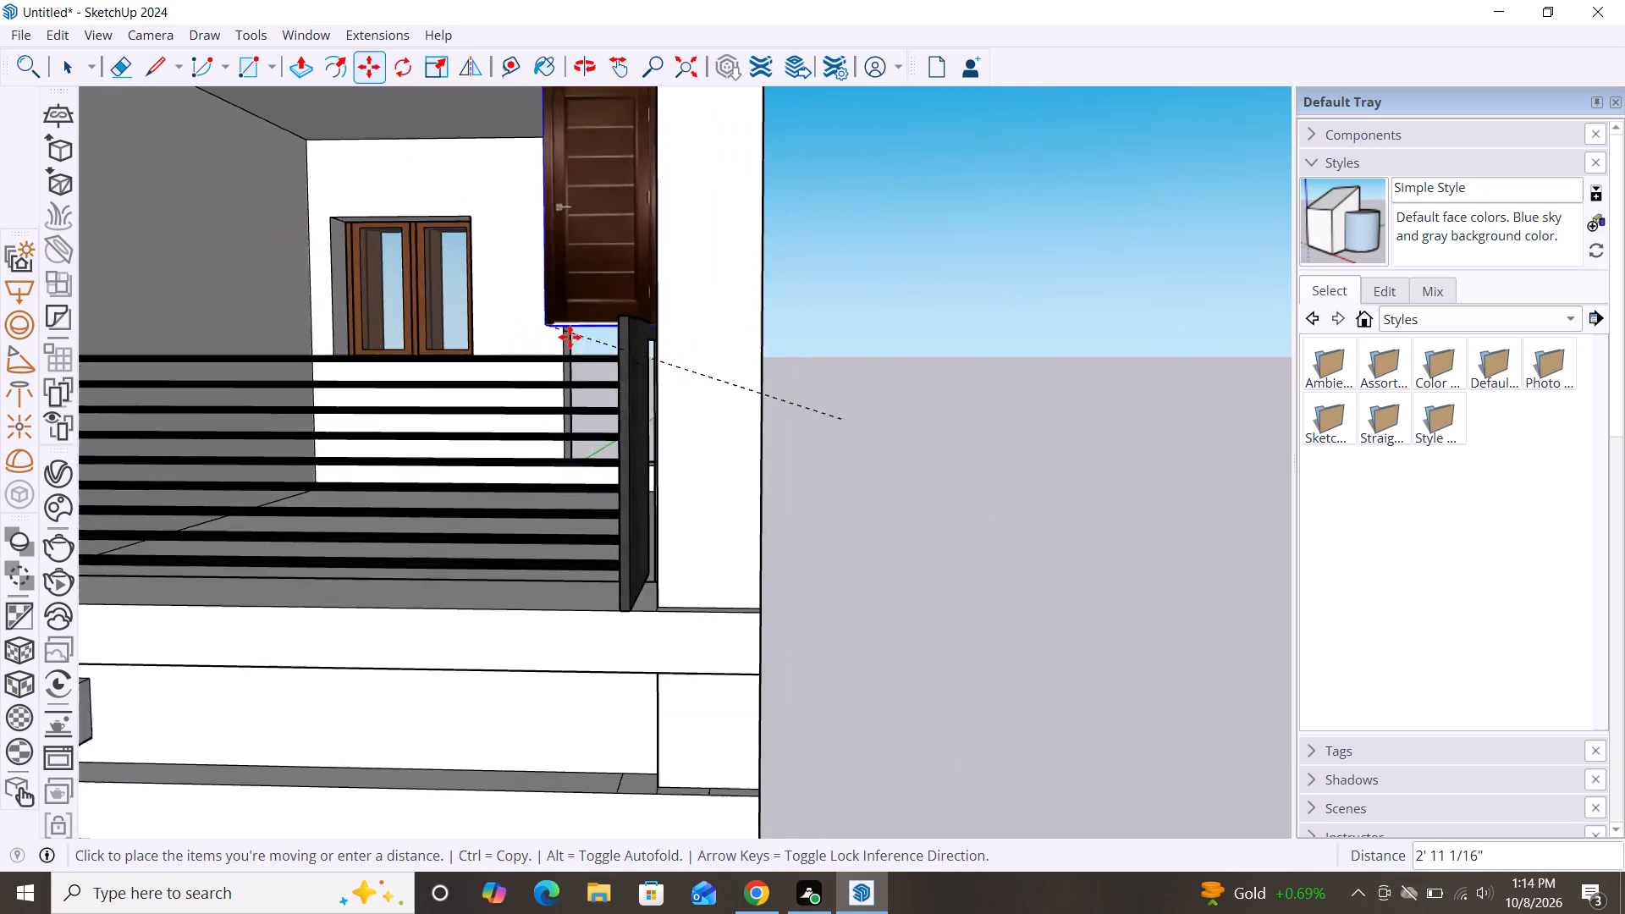
pyautogui.scroll(-5, 570, 337)
pyautogui.scroll(-4, 875, 608)
pyautogui.moveTo(622, 752); pyautogui.dragTo(609, 684, button='middle')
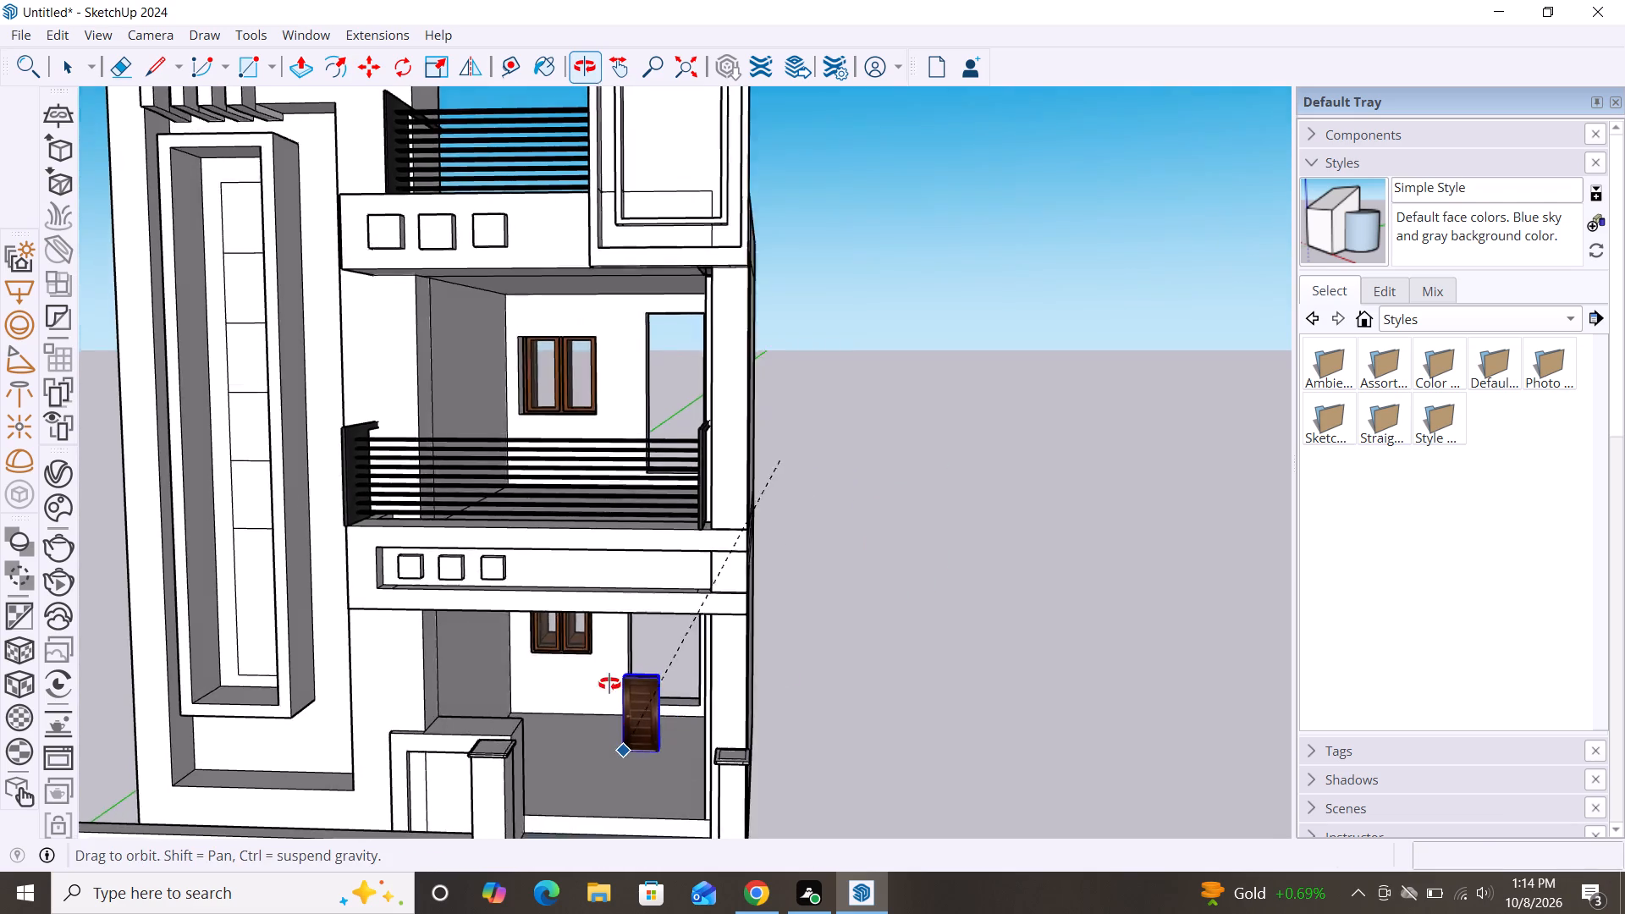
pyautogui.moveTo(609, 684); pyautogui.dragTo(602, 606, button='middle')
pyautogui.moveTo(698, 786); pyautogui.dragTo(715, 784, button='middle')
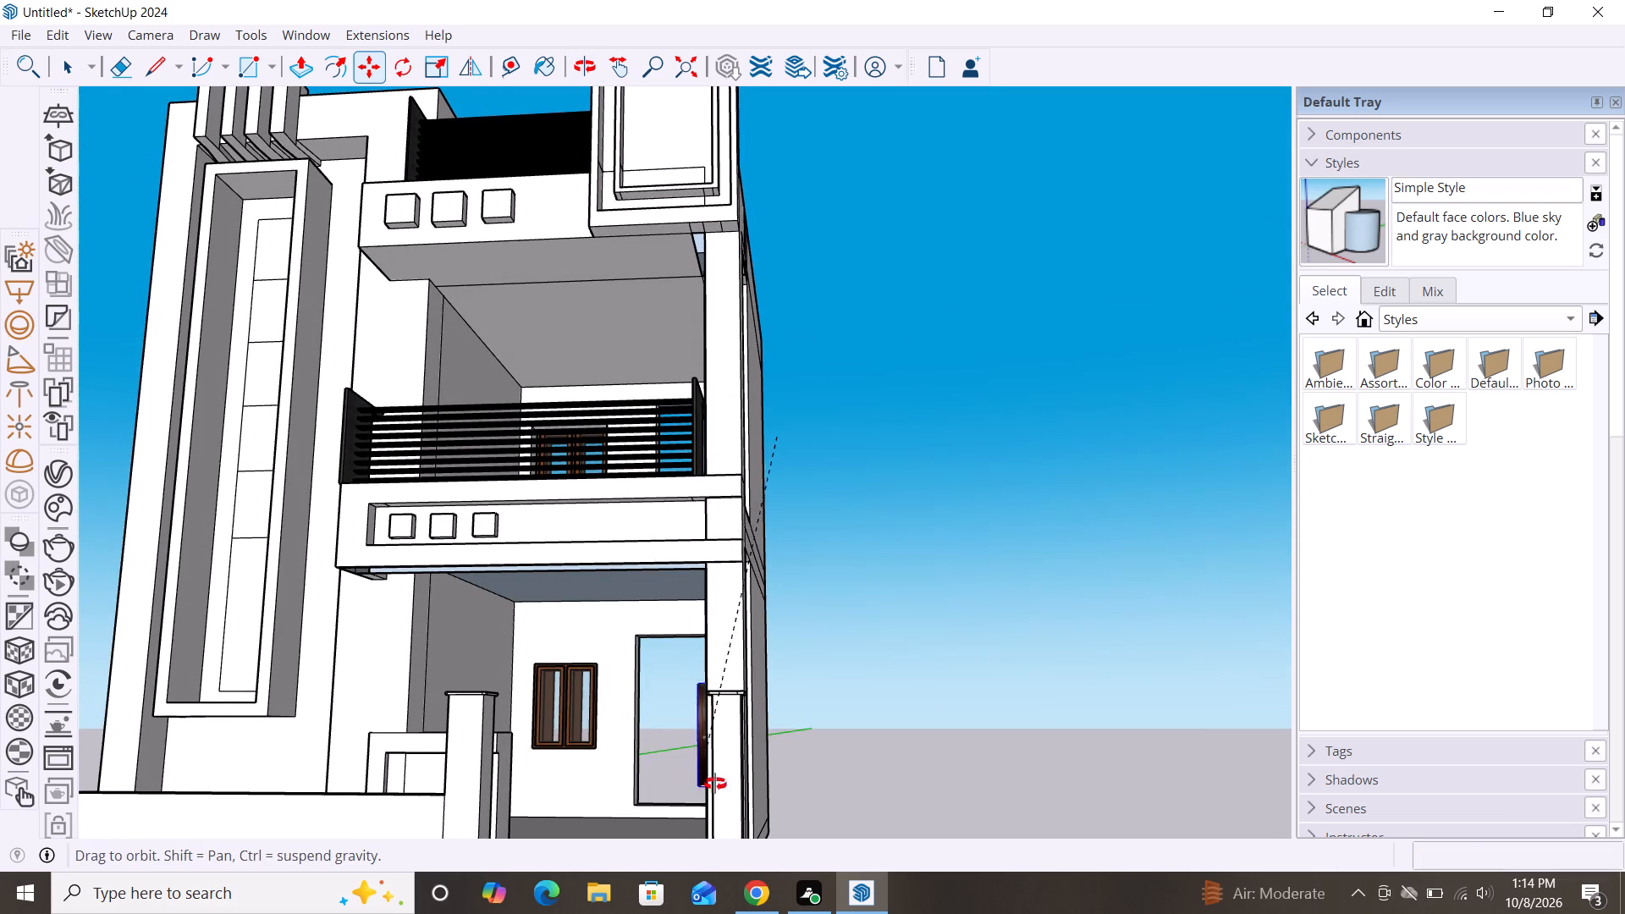
pyautogui.moveTo(715, 784); pyautogui.dragTo(835, 742, button='middle')
pyautogui.scroll(-3, 631, 323)
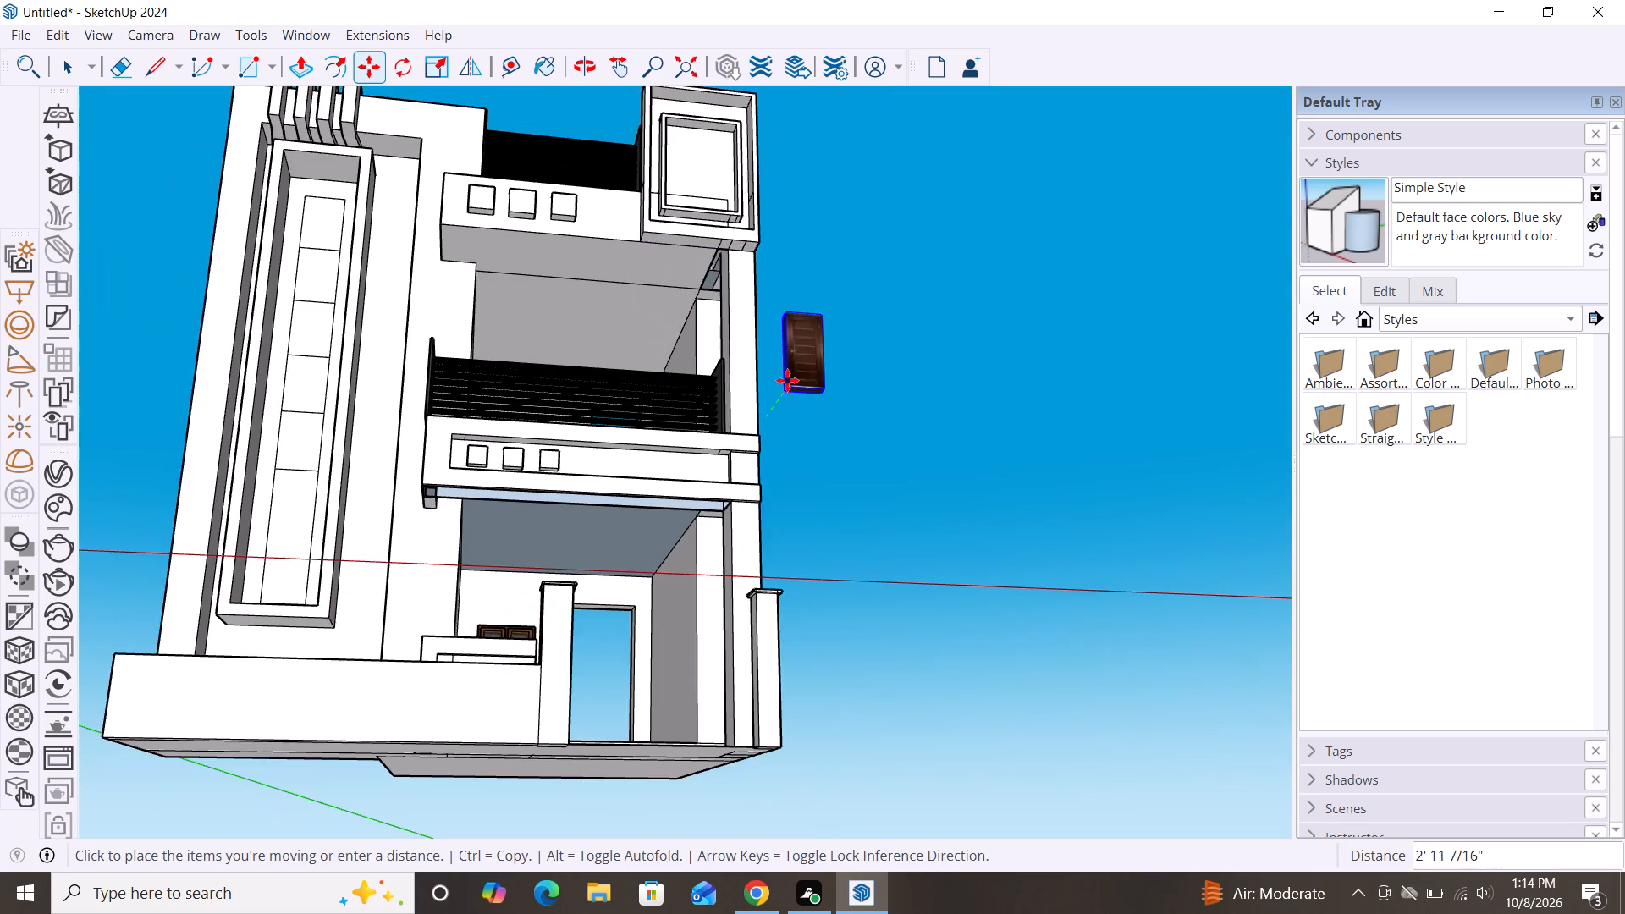
pyautogui.scroll(-3, 787, 380)
pyautogui.keyDown('alt'); pyautogui.moveTo(782, 391); pyautogui.dragTo(778, 599, button='middle'); pyautogui.keyUp('alt')
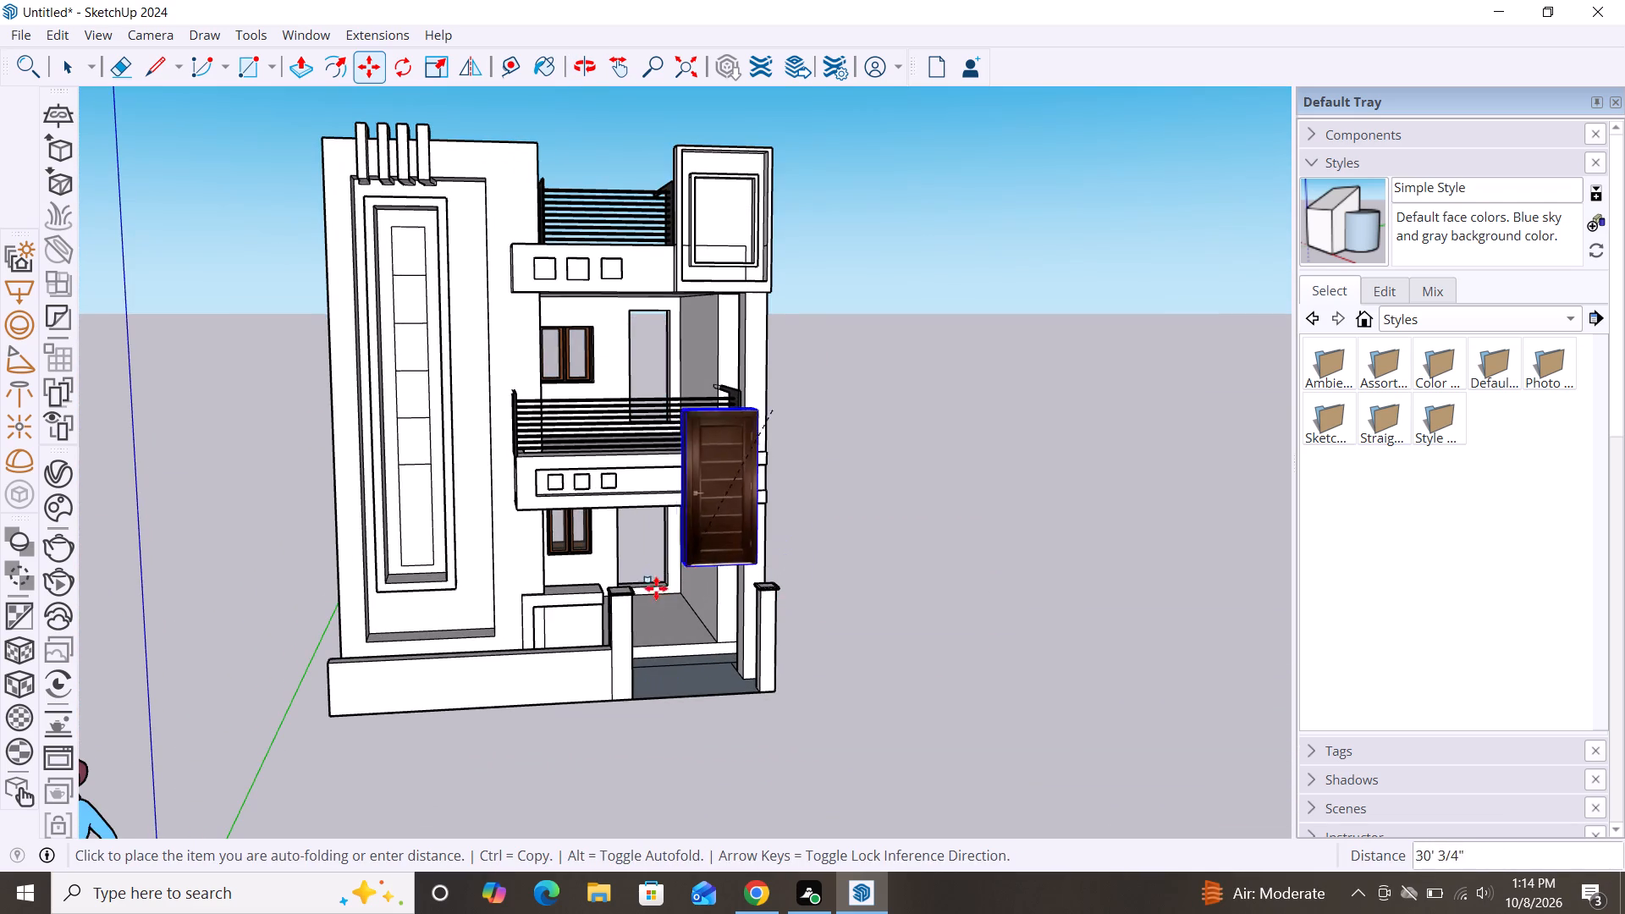
pyautogui.scroll(20, 642, 610)
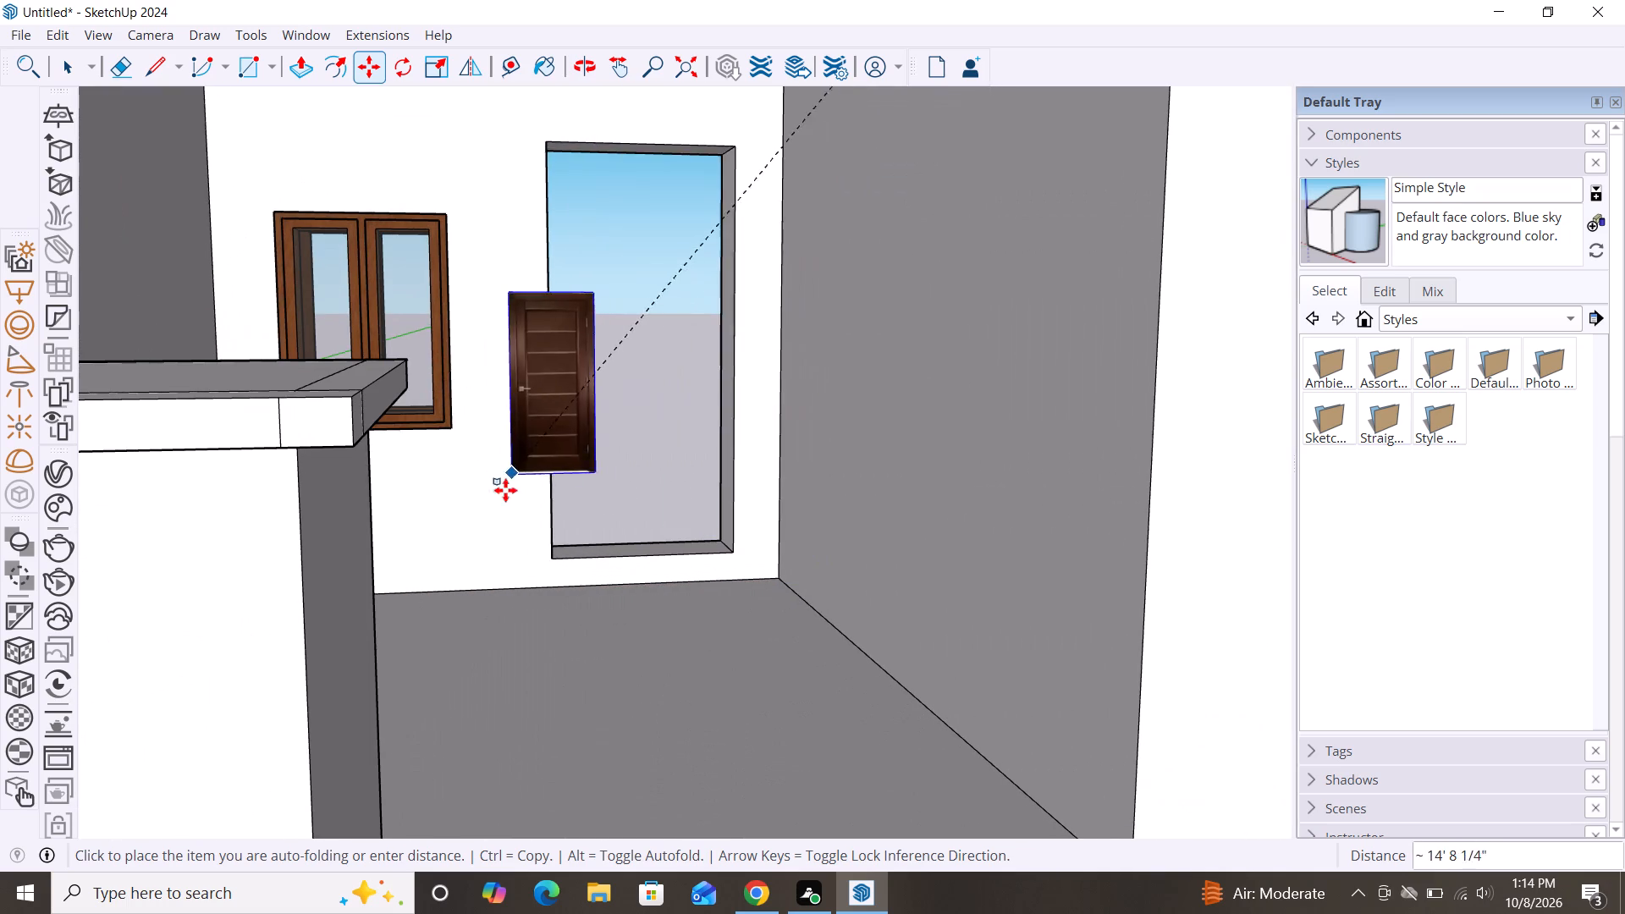
pyautogui.scroll(3, 556, 558)
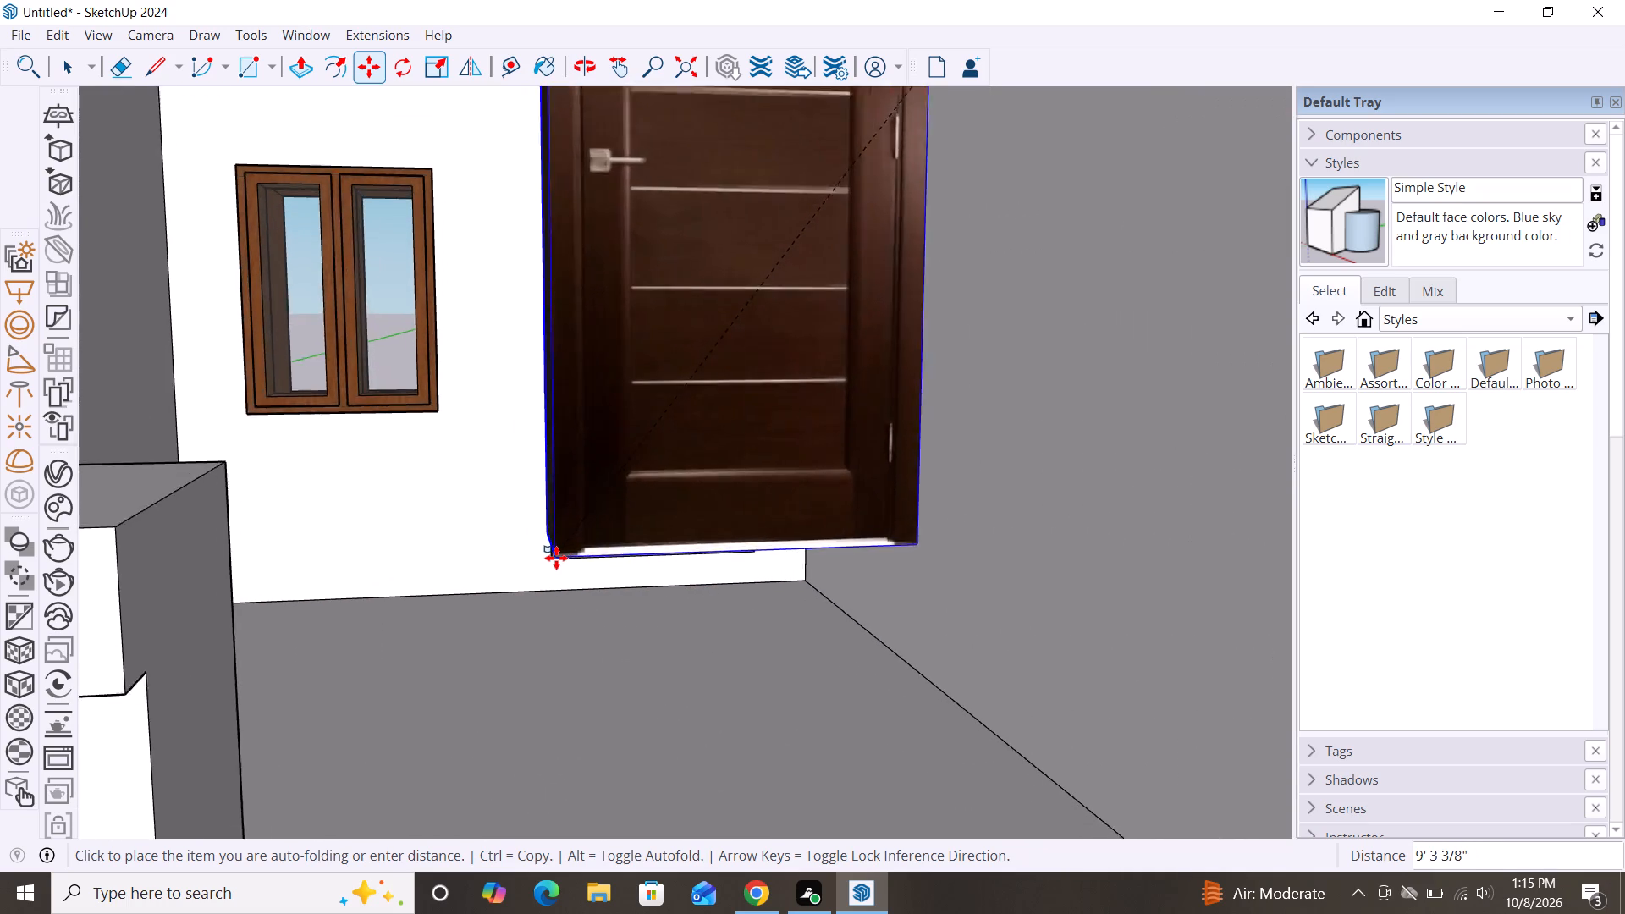
pyautogui.scroll(8, 556, 558)
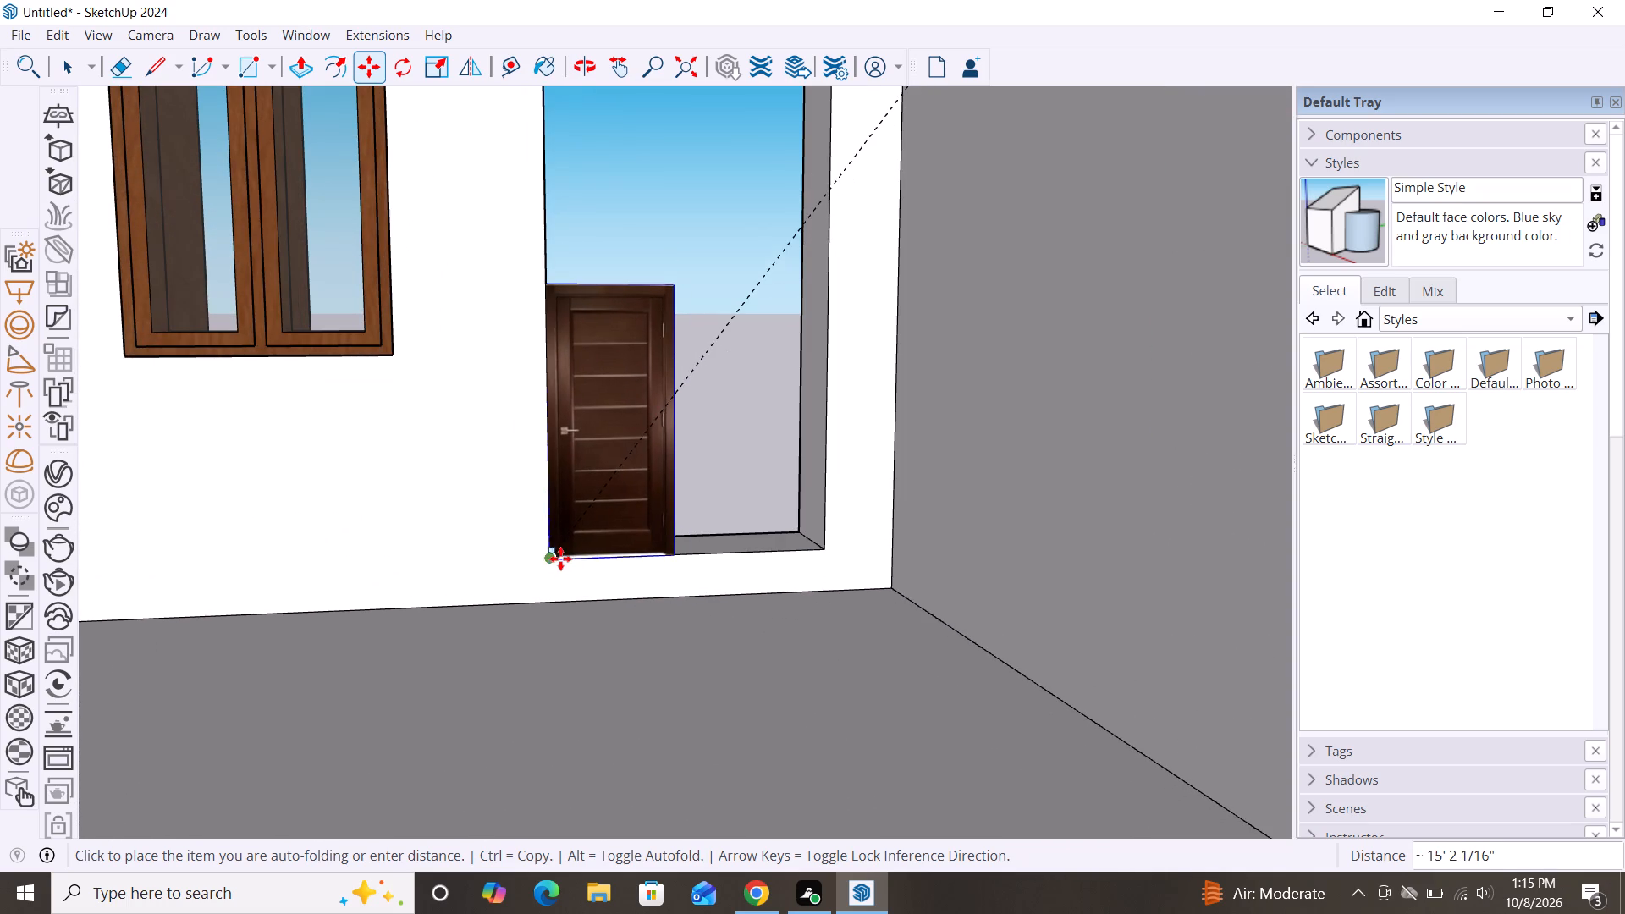
pyautogui.click(560, 559)
# Scale the door to about 2.26 in width so it spans the ground-floor opening.
pyautogui.press('s')
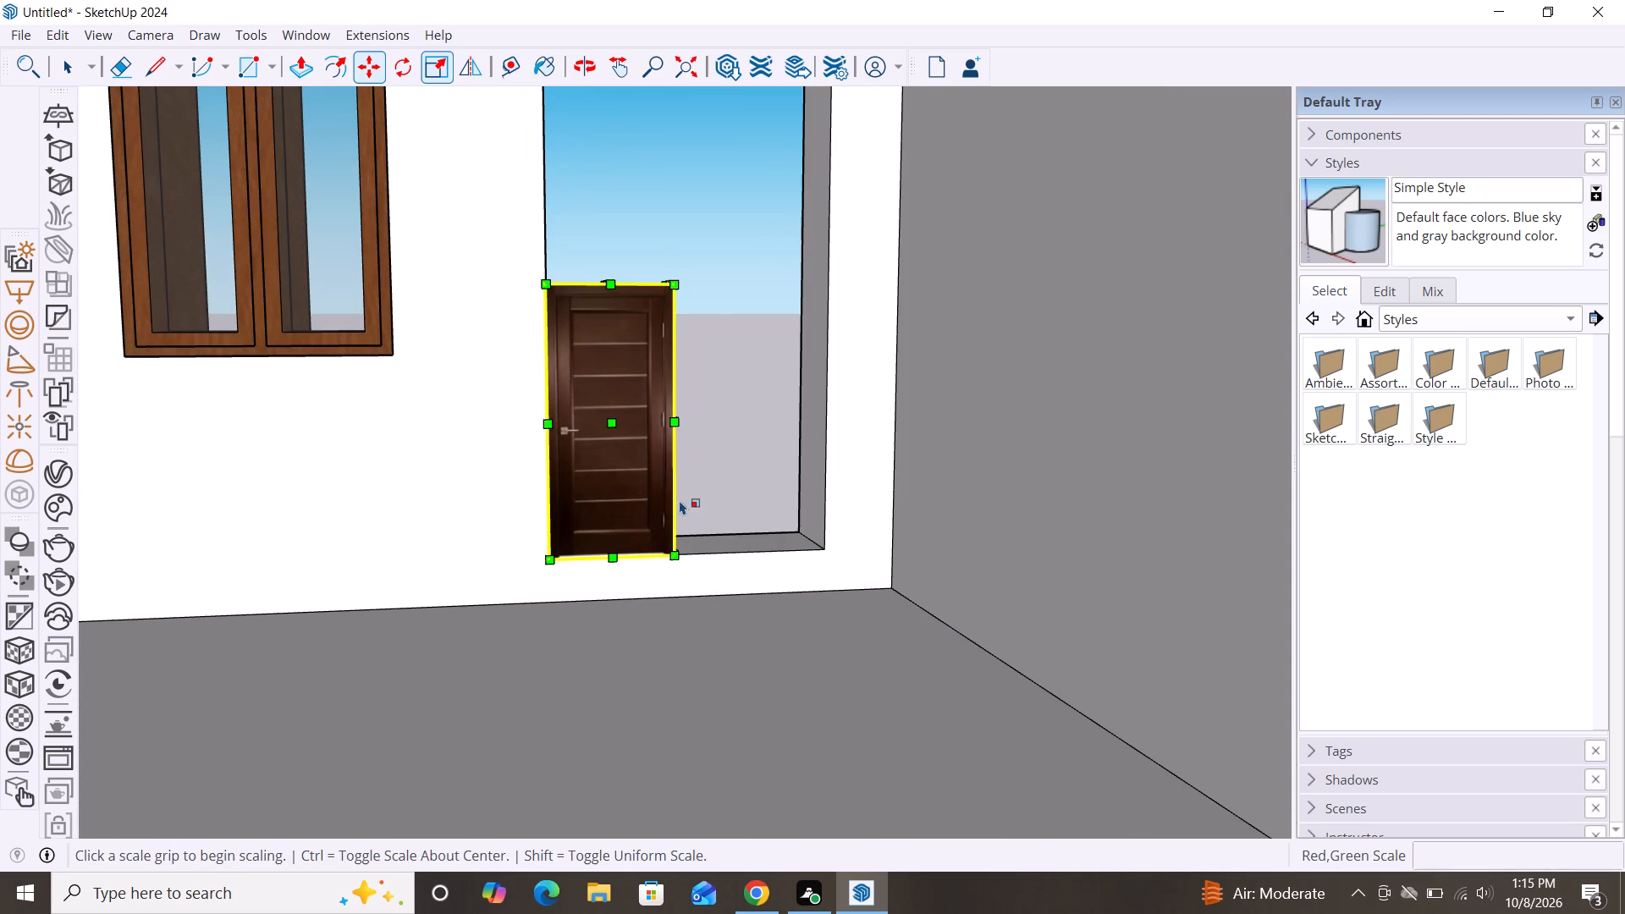
pyautogui.click(676, 421)
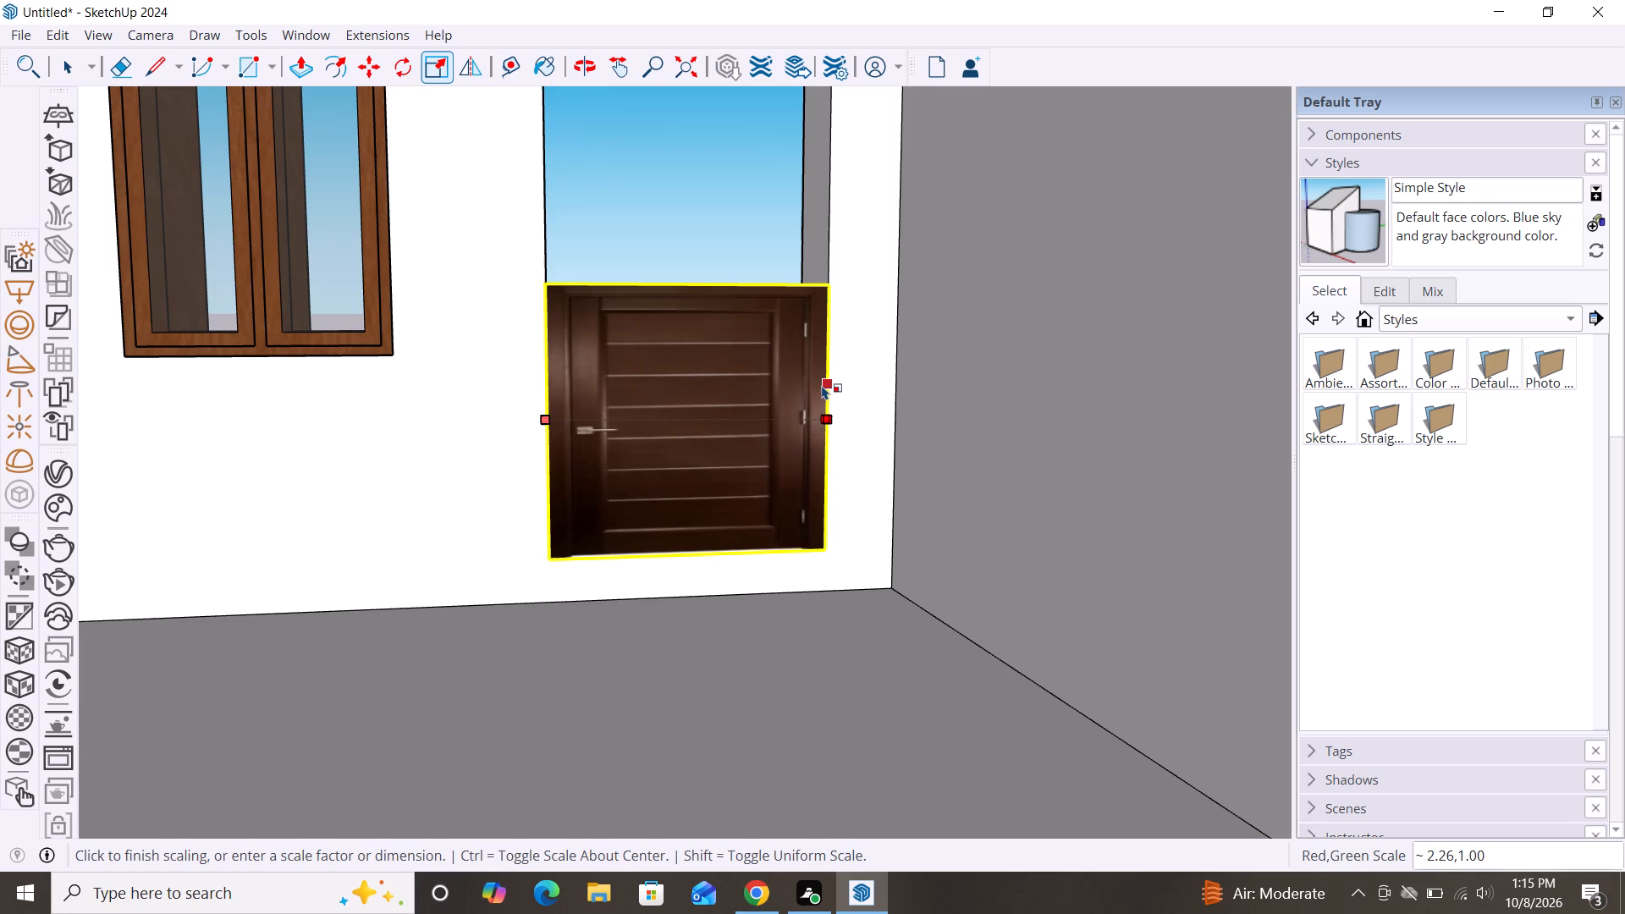
pyautogui.click(826, 388)
# Scale the ground-floor door from its top edge to about 2.28 in height so it reaches the opening's top.
pyautogui.scroll(-4, 689, 573)
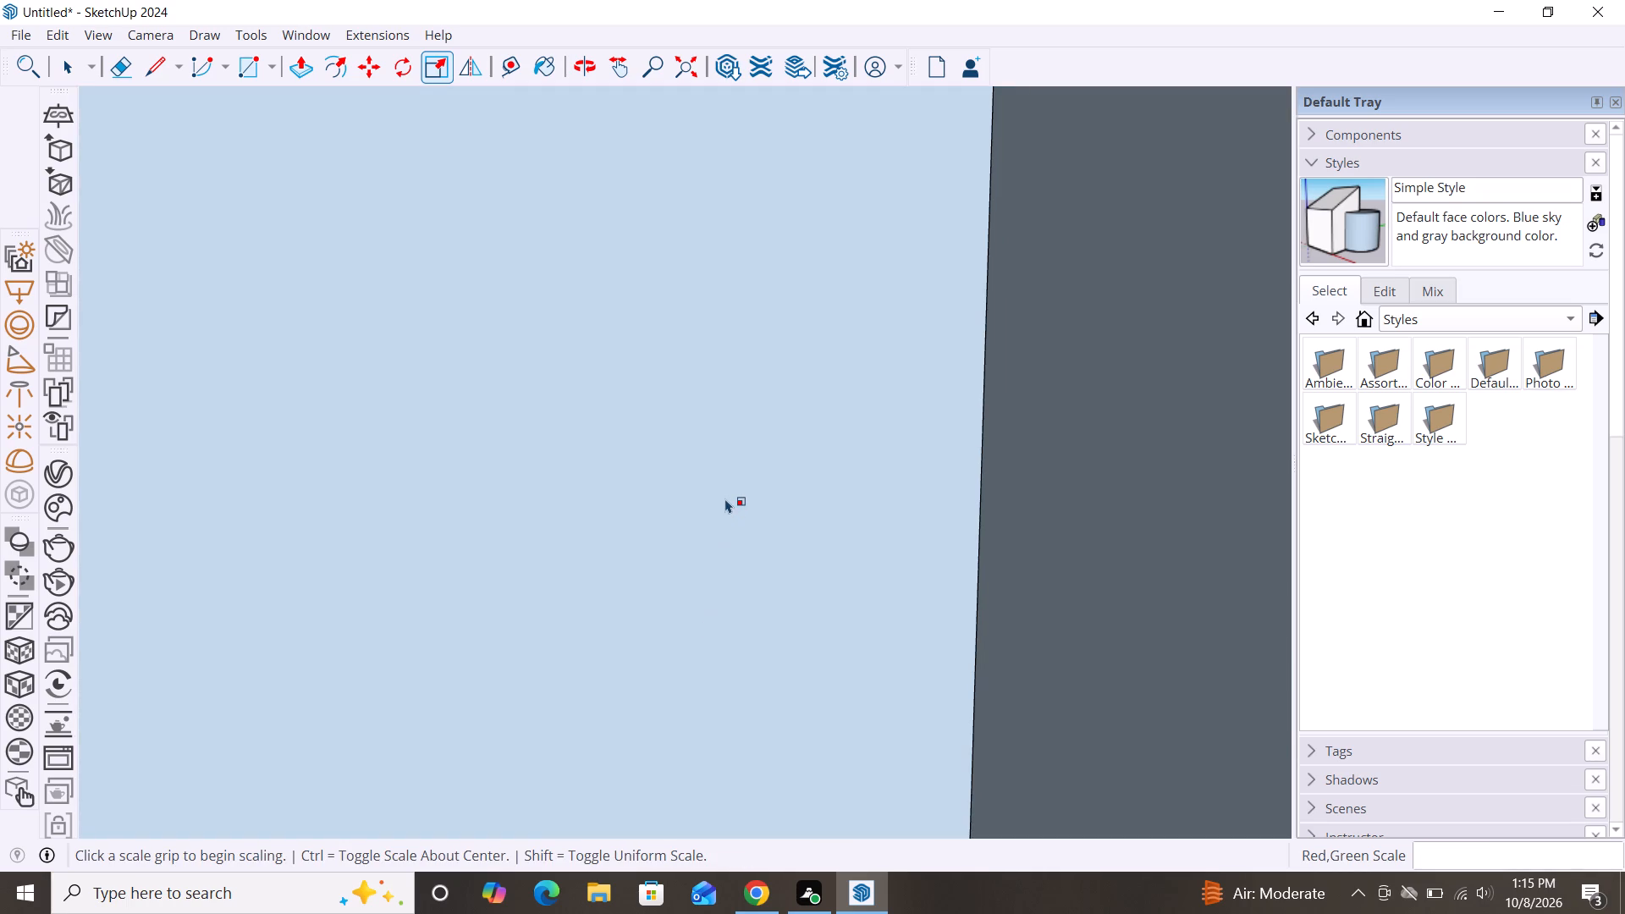
pyautogui.scroll(-20, 729, 493)
pyautogui.scroll(-2, 729, 493)
pyautogui.scroll(-2, 791, 457)
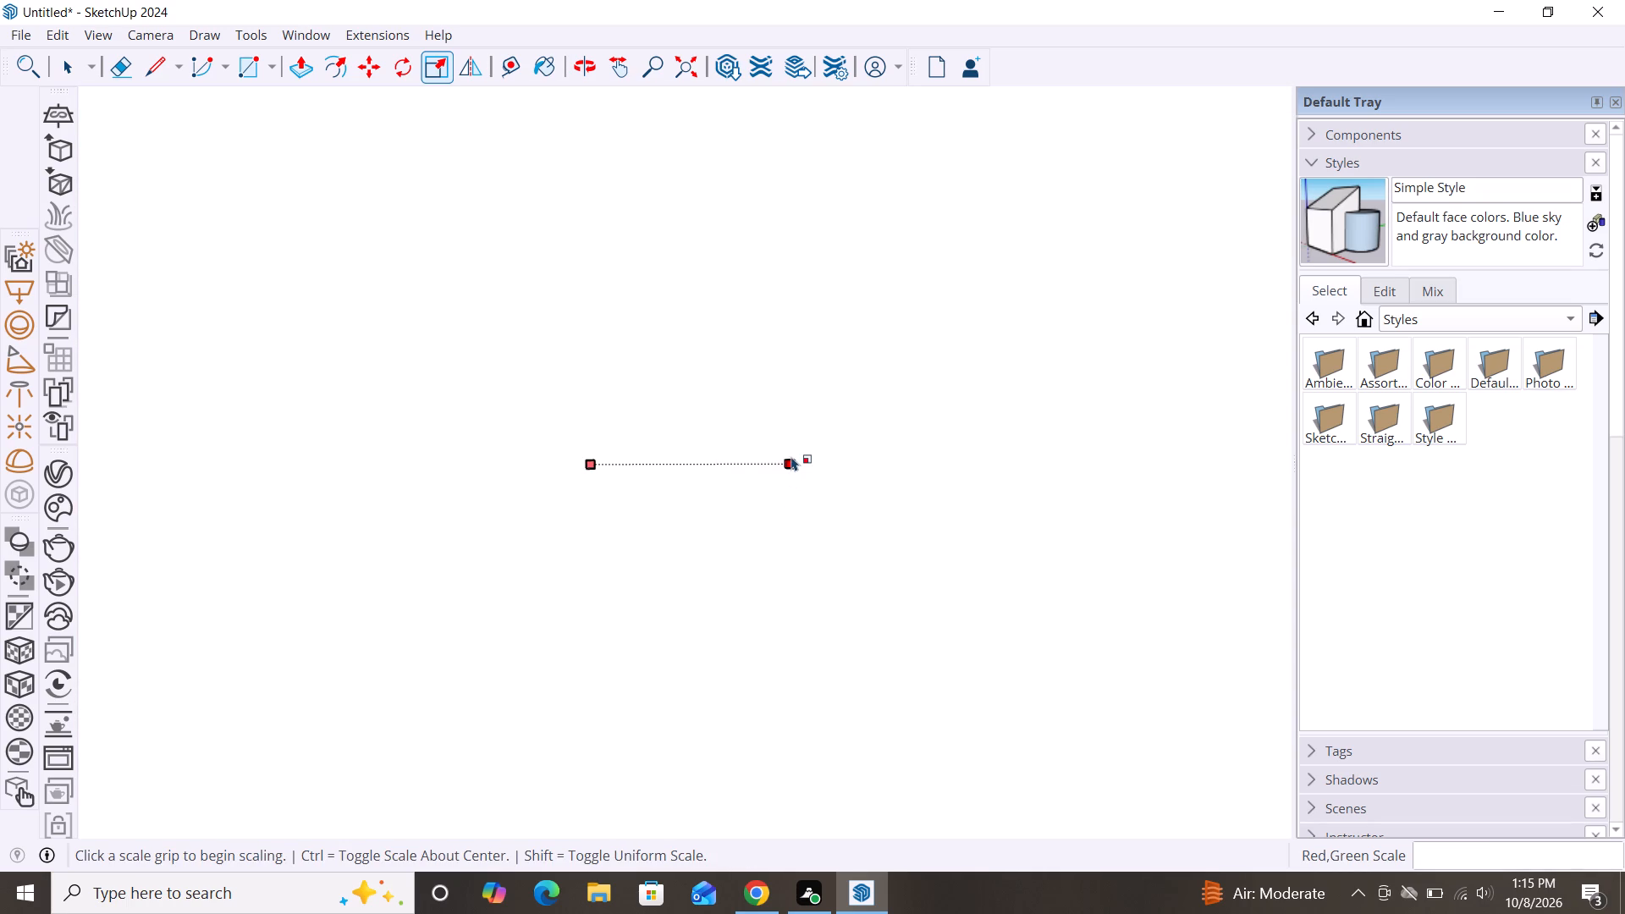
pyautogui.scroll(-7, 791, 456)
pyautogui.click(703, 57)
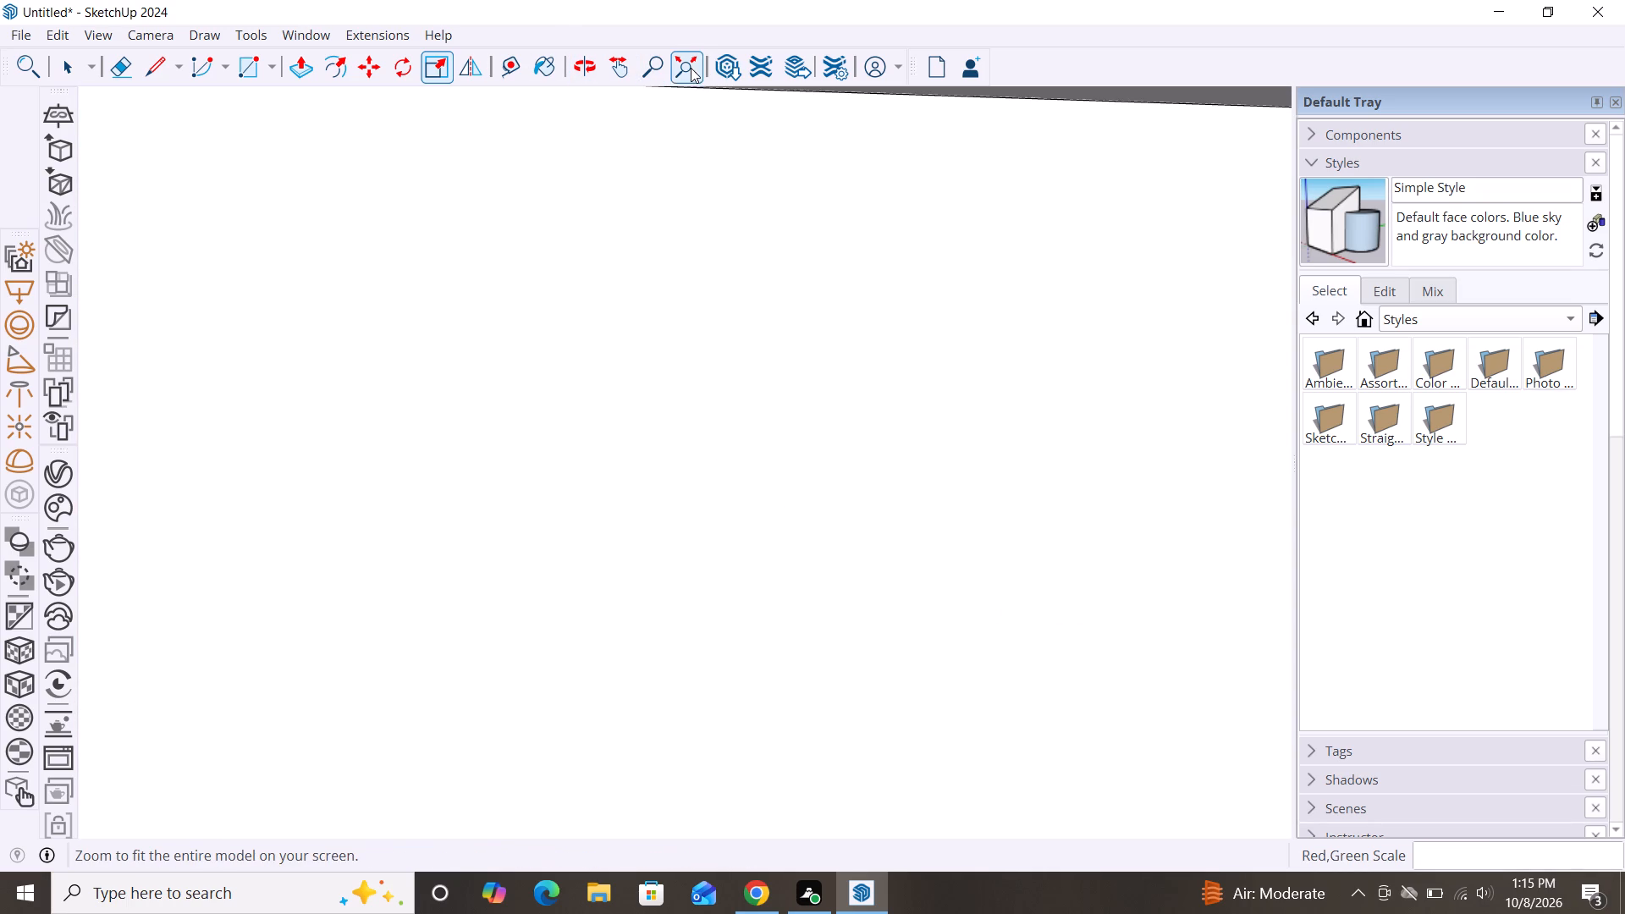
pyautogui.click(691, 68)
pyautogui.scroll(-1, 872, 445)
pyautogui.scroll(10, 850, 479)
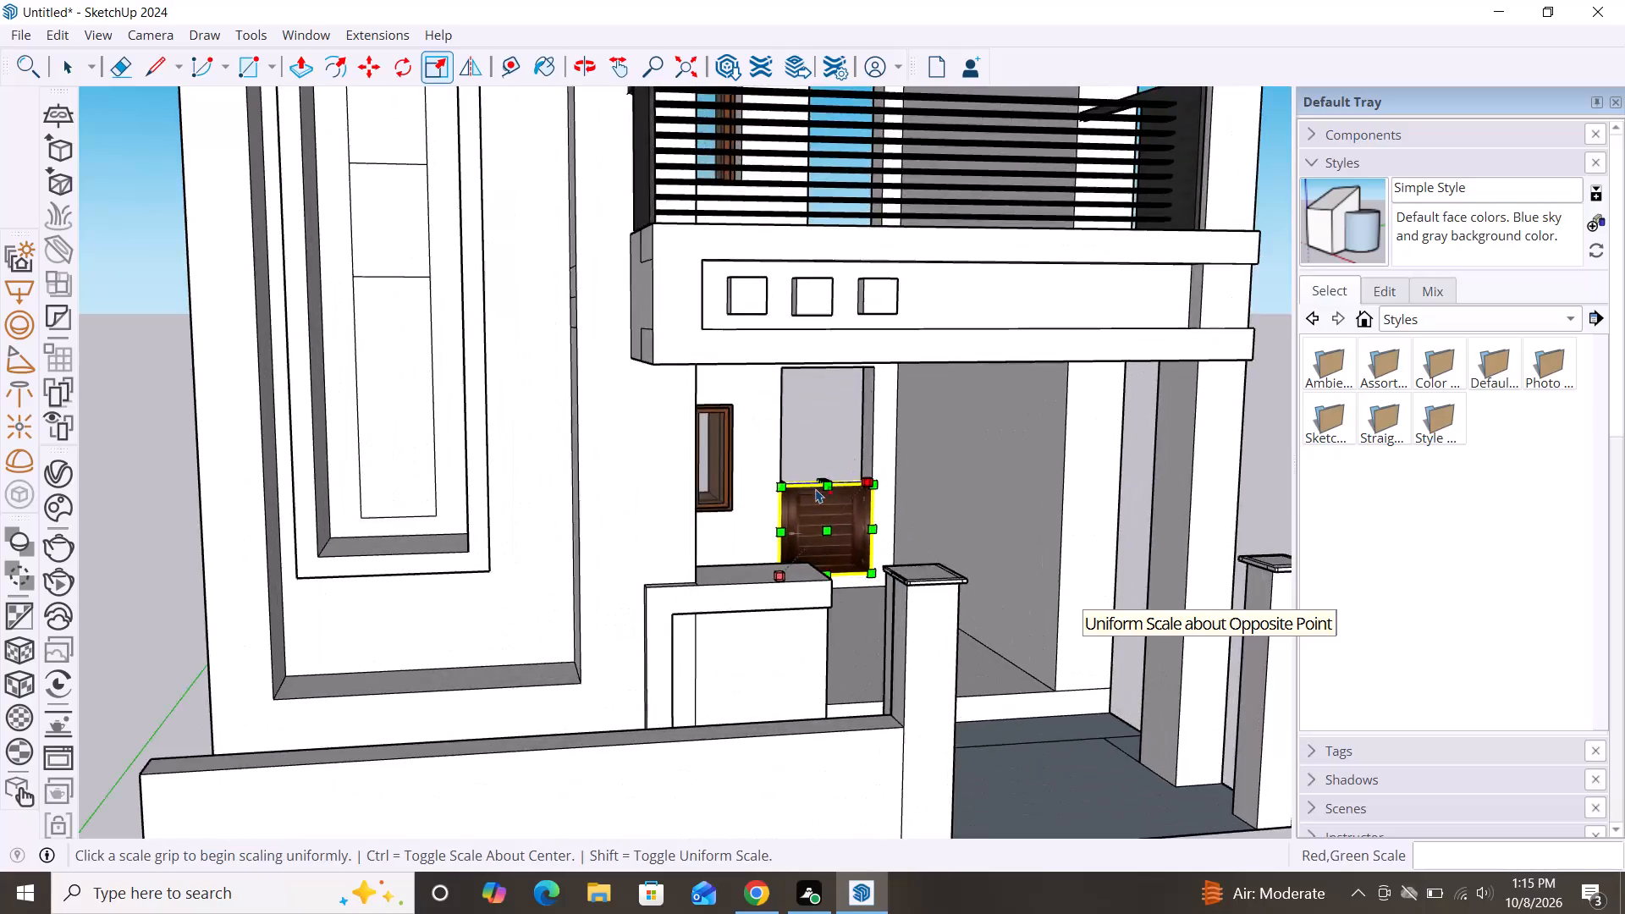
pyautogui.scroll(4, 816, 488)
pyautogui.click(838, 475)
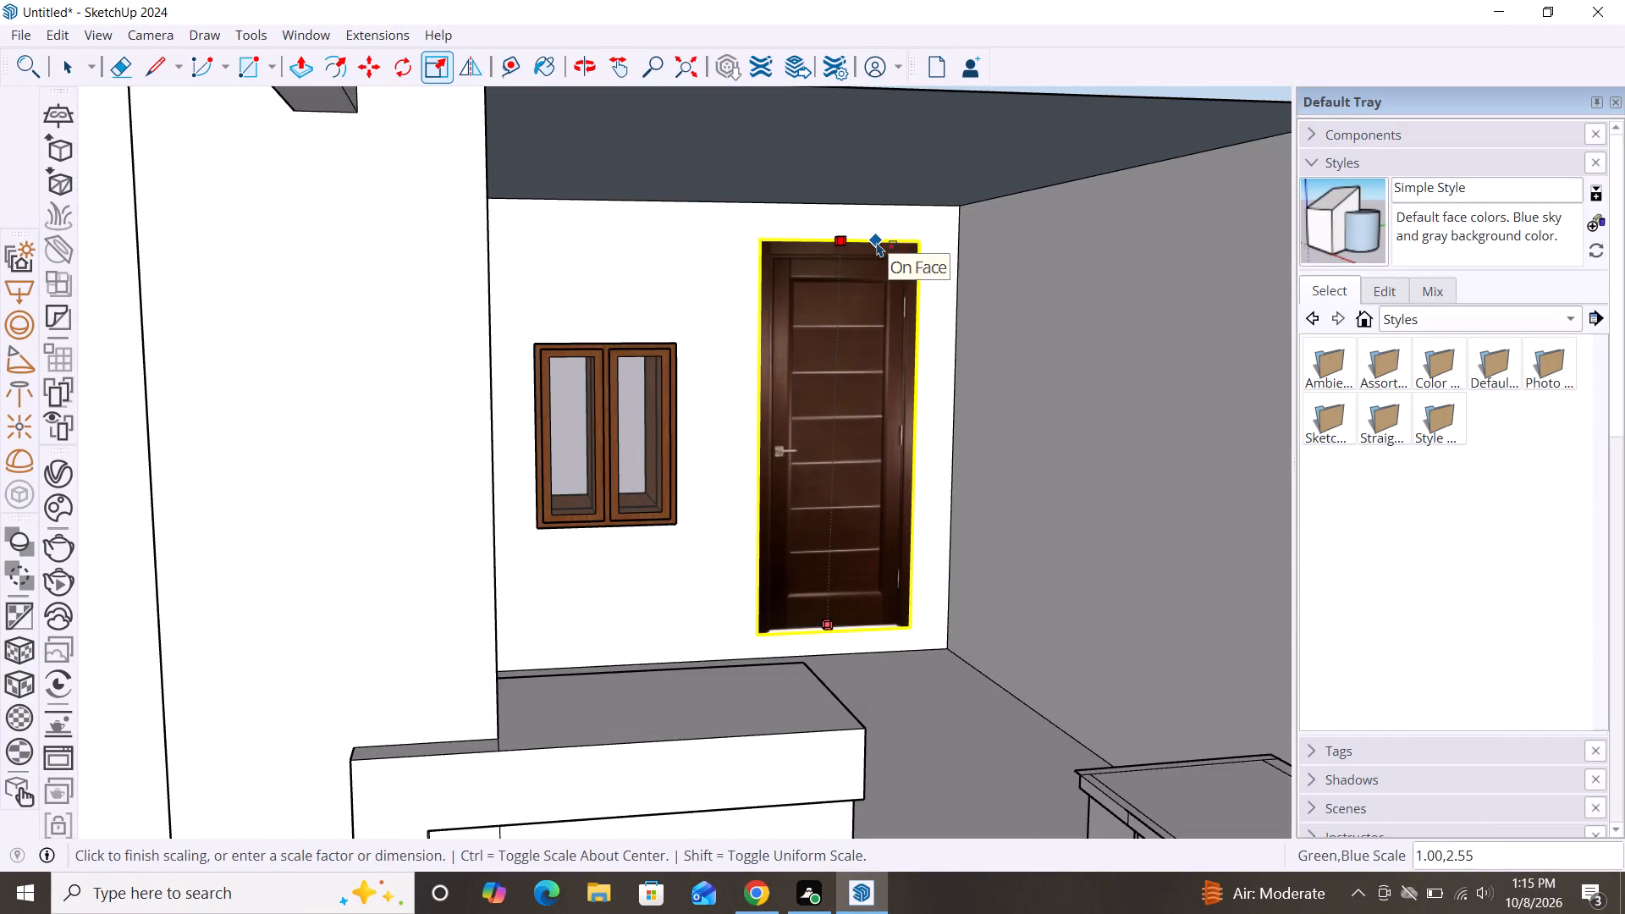
pyautogui.scroll(10, 880, 284)
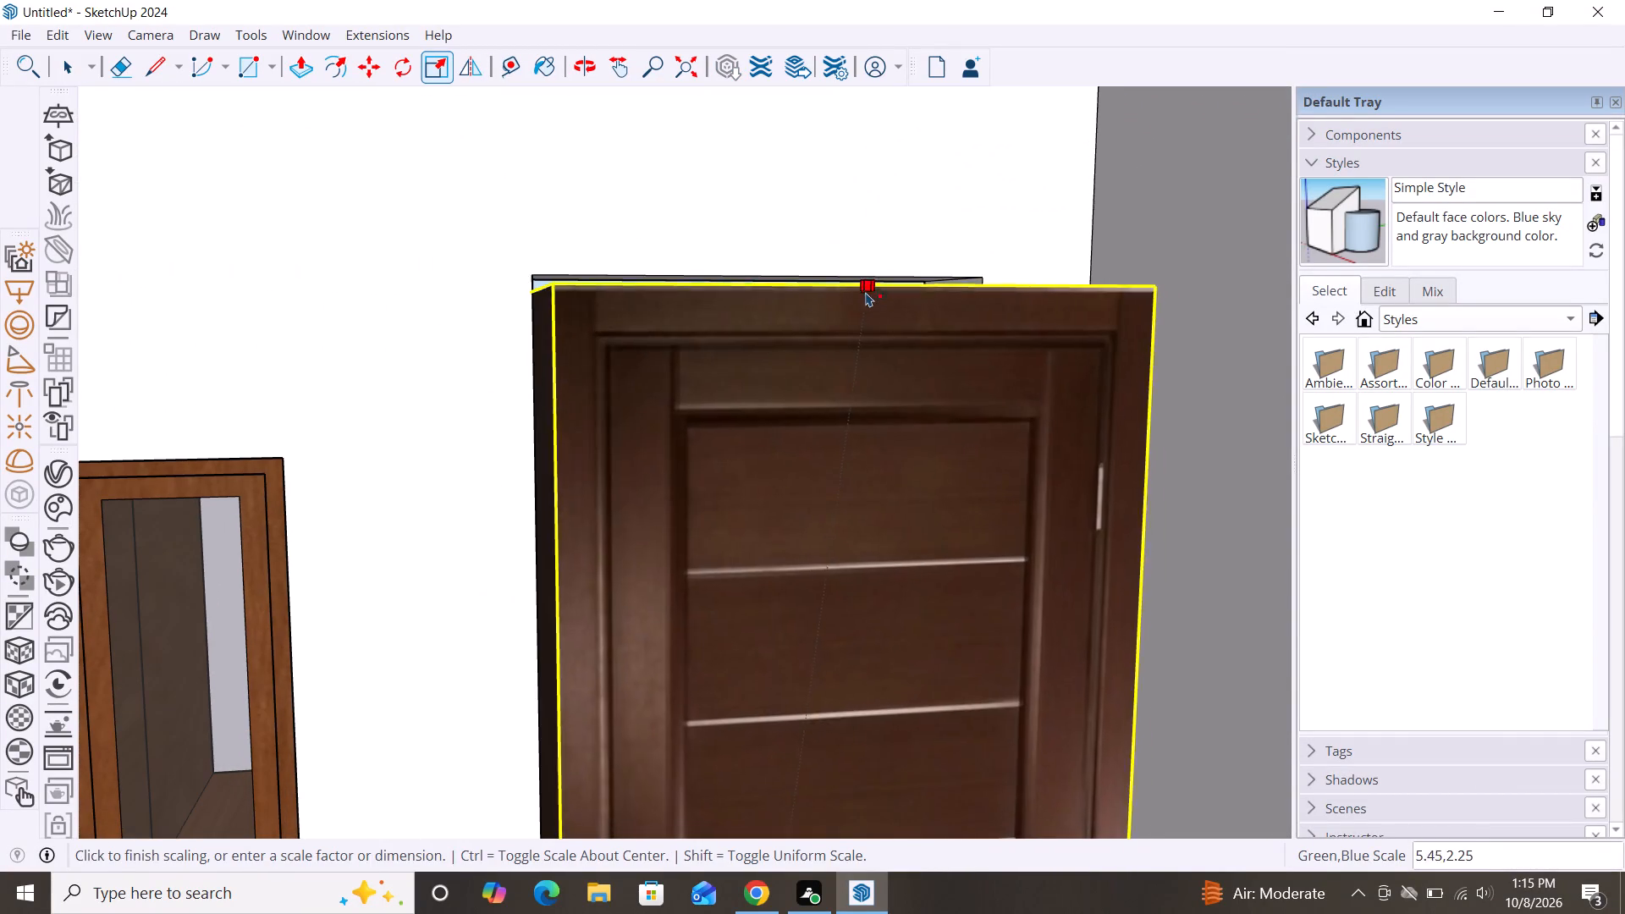
pyautogui.click(796, 281)
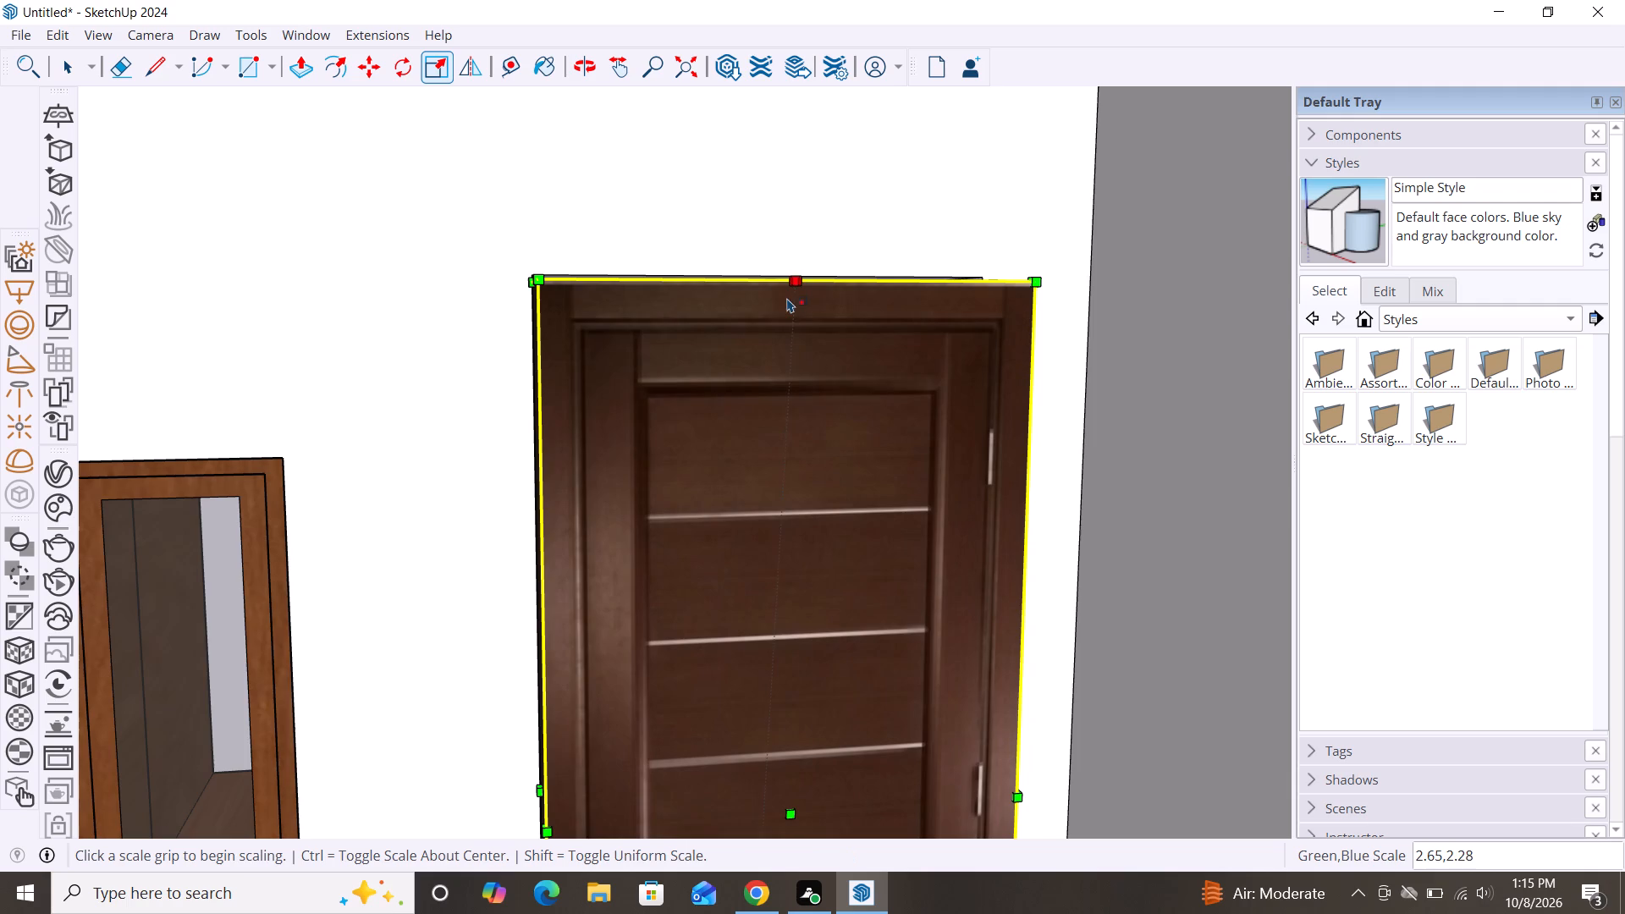
# Move the ground-floor door by its upper corner farther from the window to the matching upper corner of the opening.
pyautogui.scroll(3, 775, 267)
pyautogui.click(1139, 285)
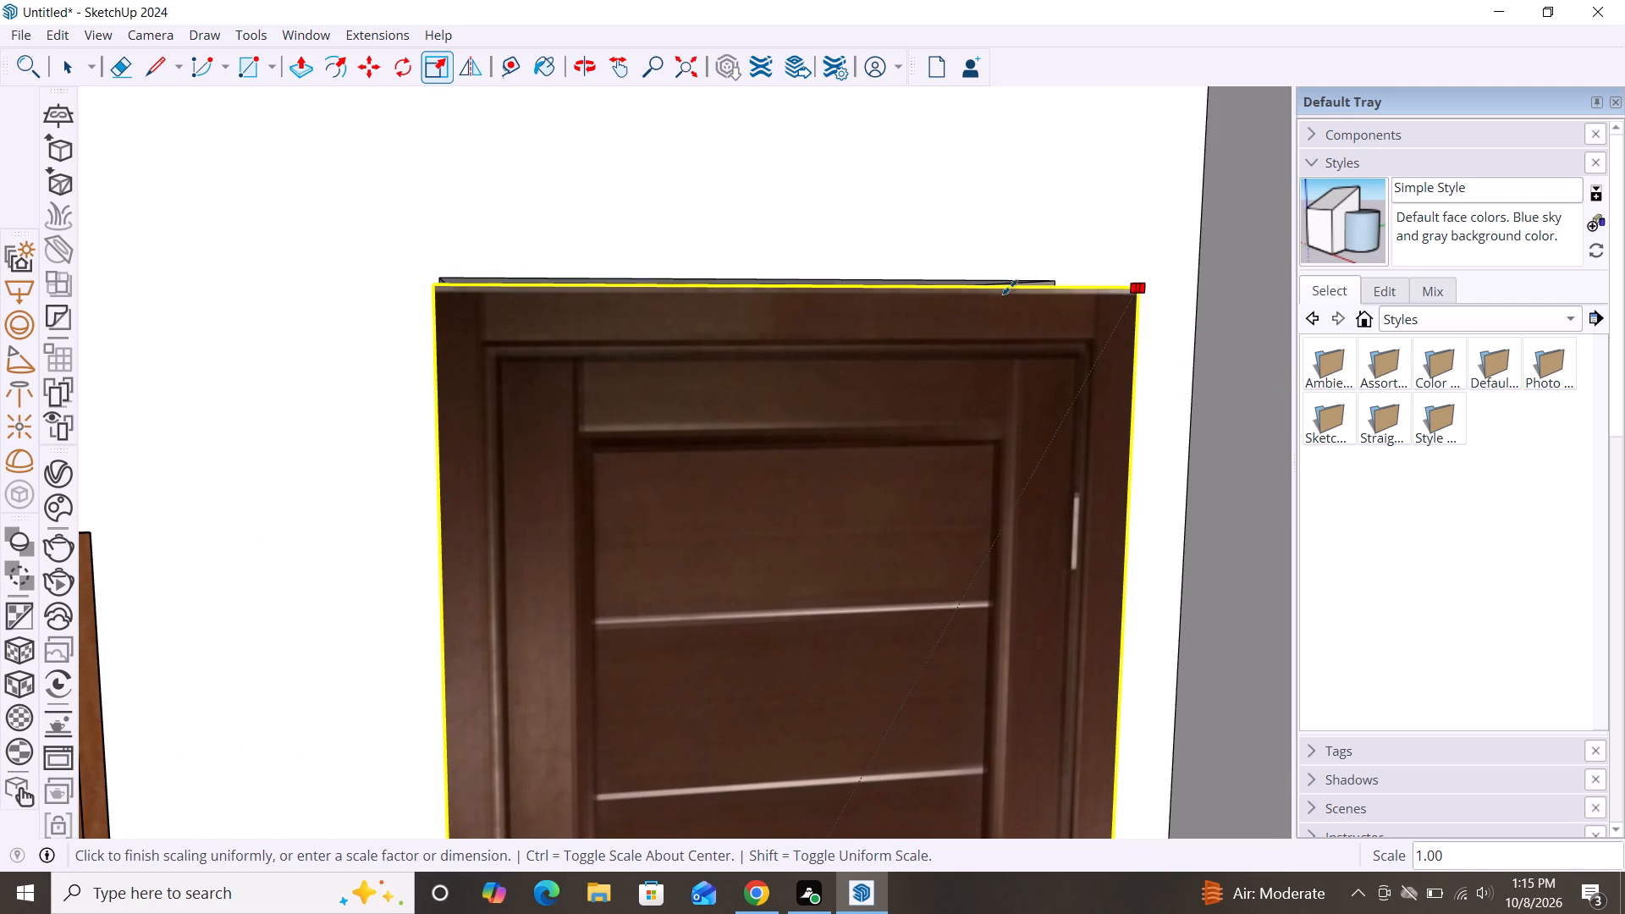
pyautogui.press('Escape')
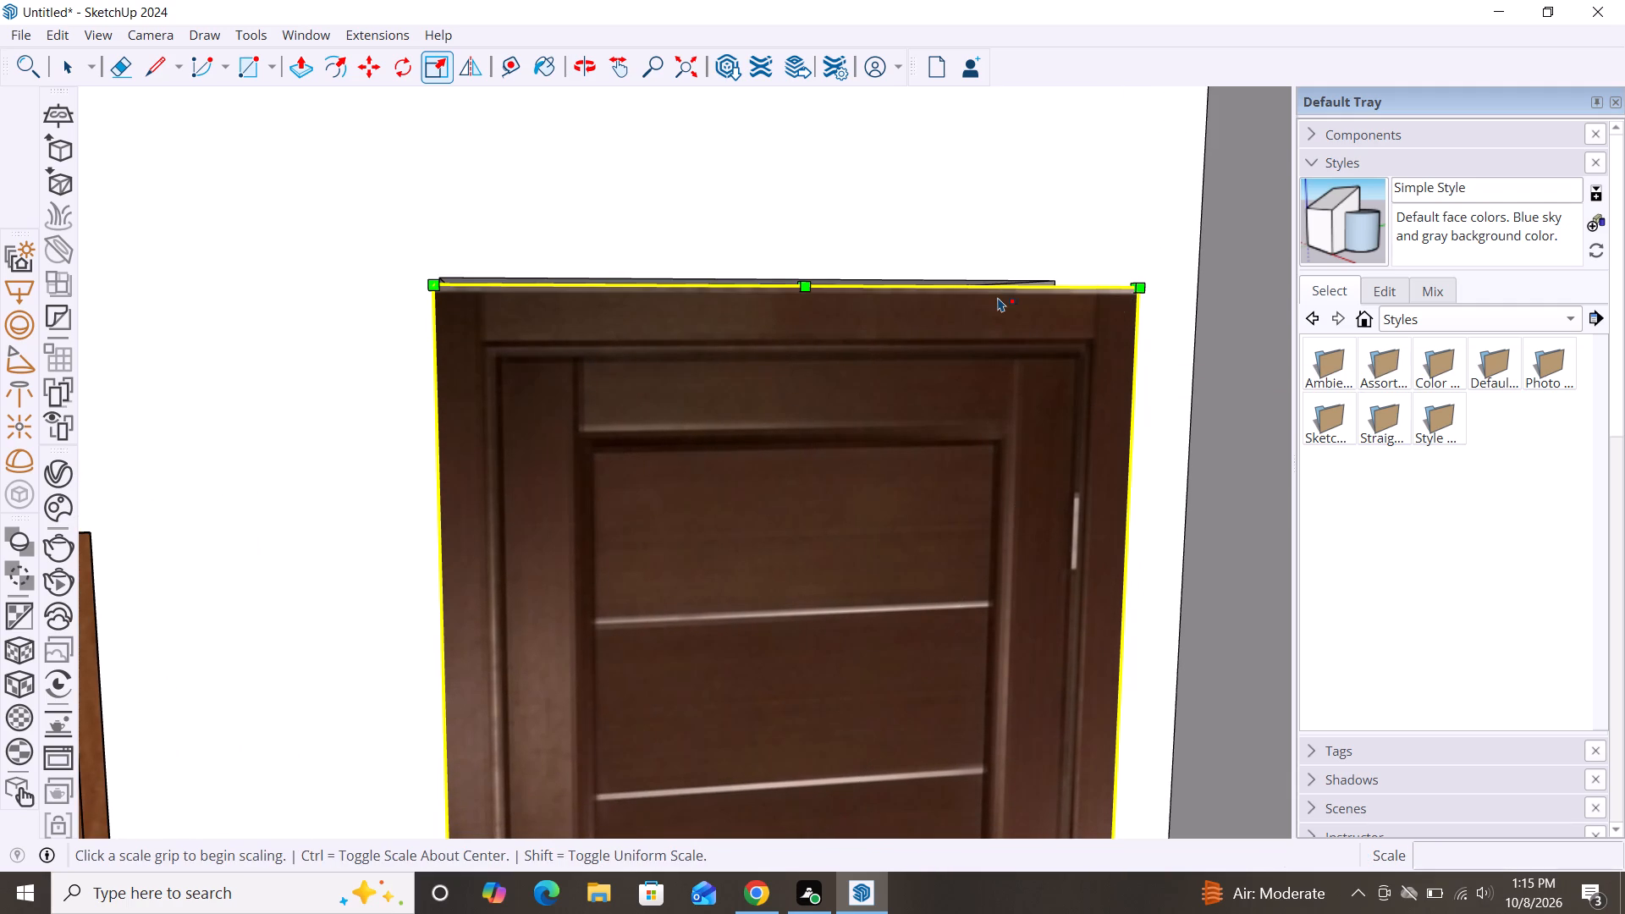
pyautogui.press('m')
pyautogui.moveTo(1135, 289); pyautogui.dragTo(1101, 298)
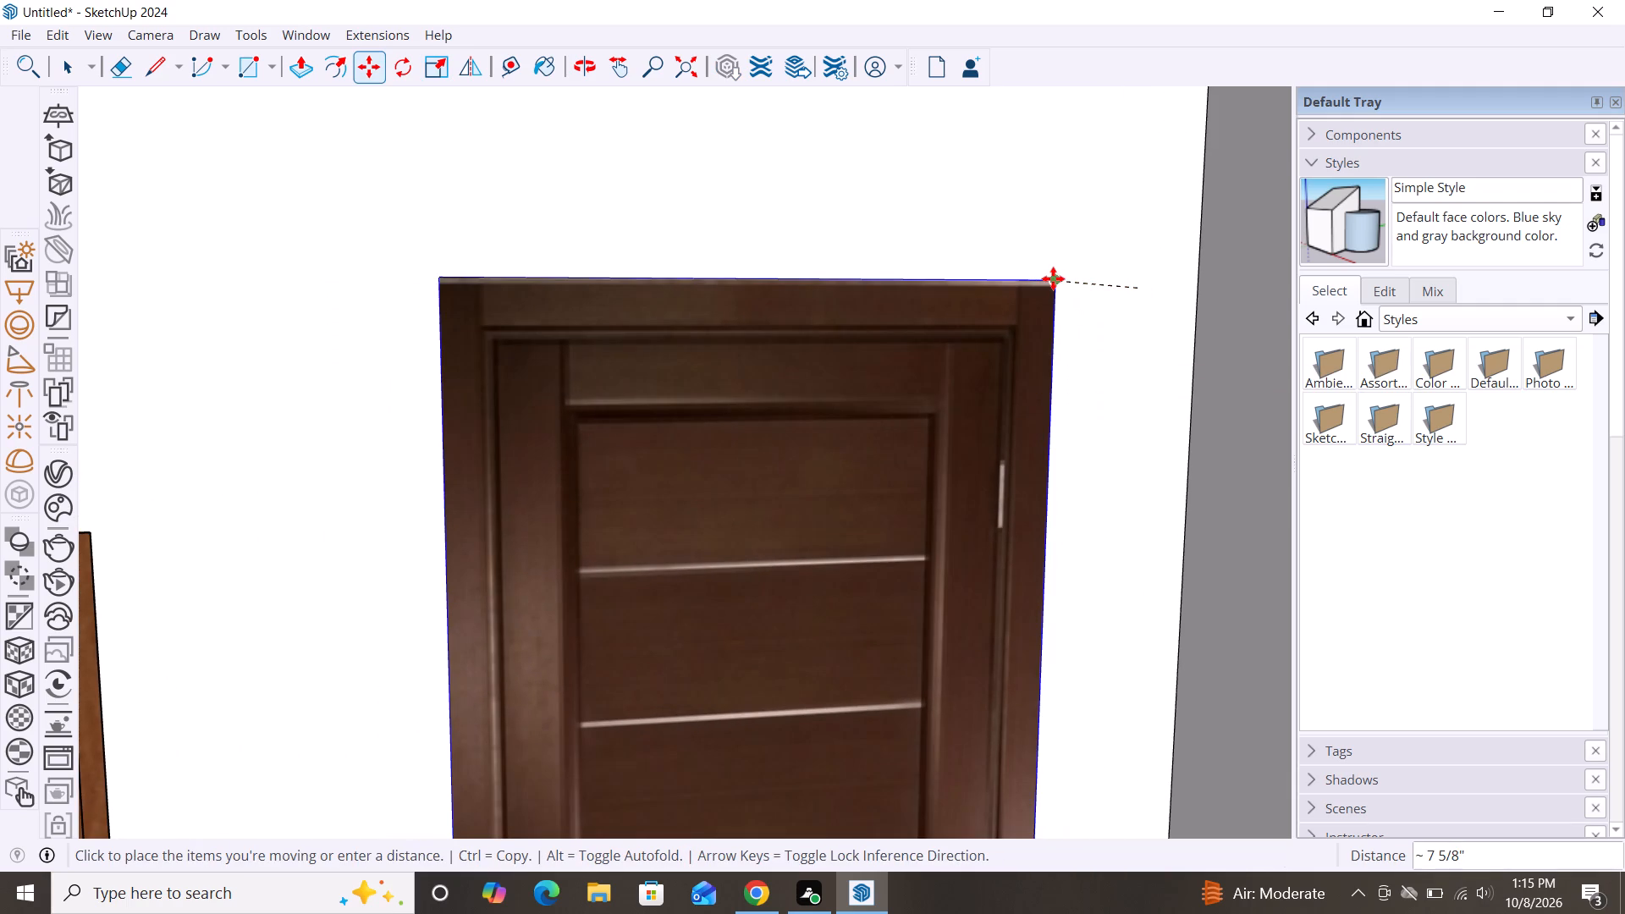
pyautogui.click(1053, 278)
pyautogui.press('space')
# Copy the ground-floor door by its lower corner to the upper-floor door opening's lower corner farther from the window.
pyautogui.scroll(-8, 668, 273)
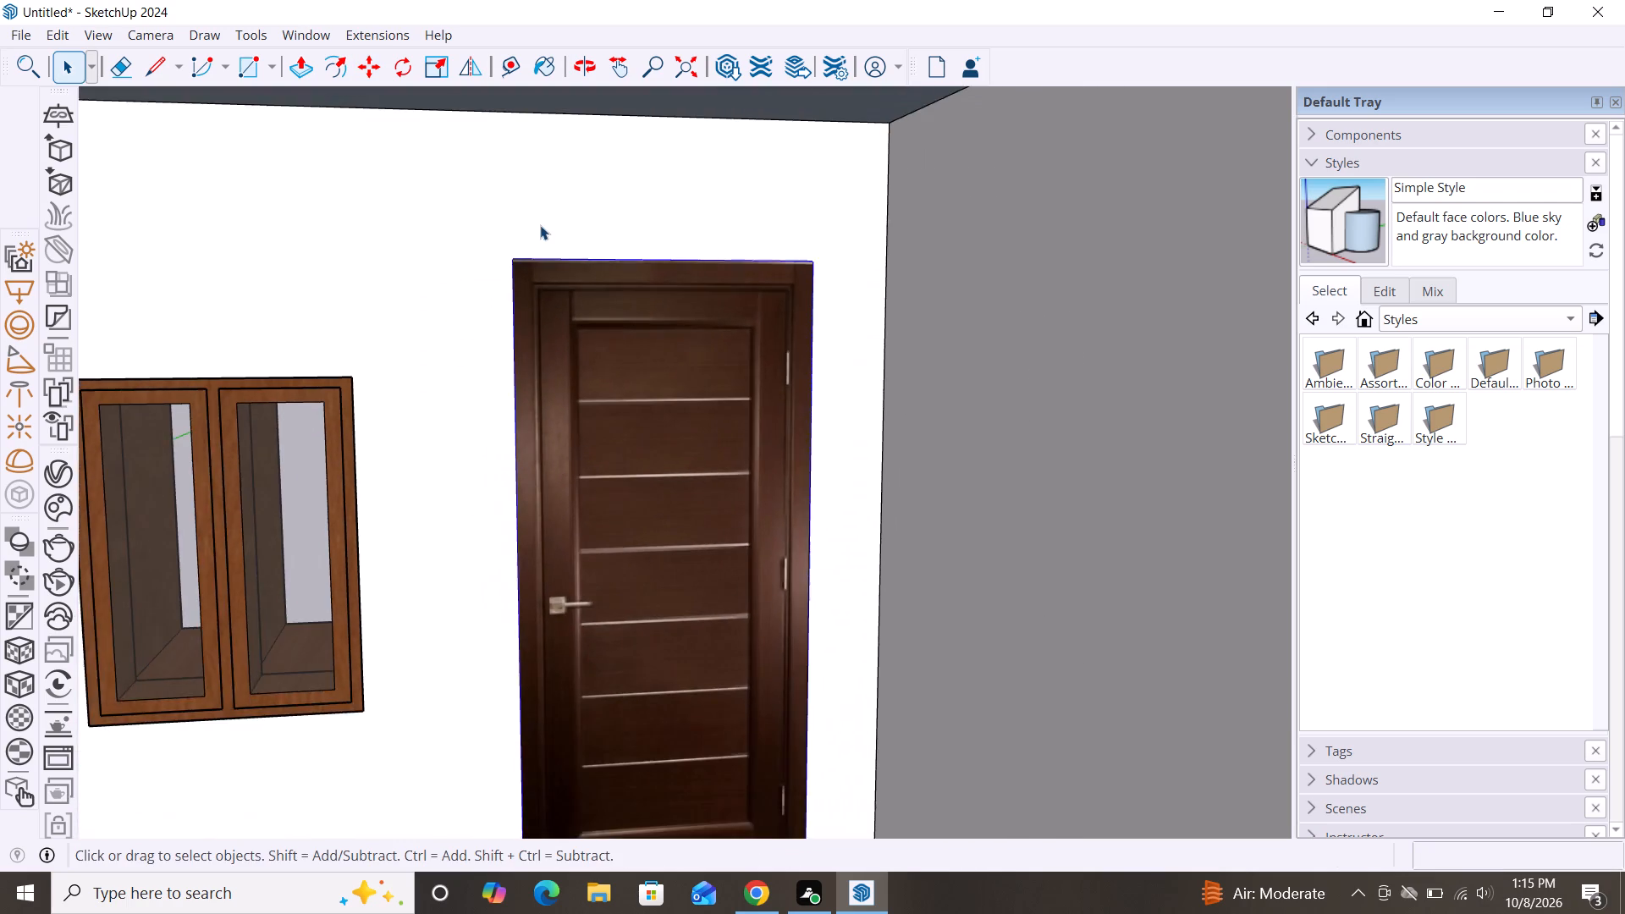
pyautogui.scroll(-6, 541, 224)
pyautogui.scroll(-7, 623, 499)
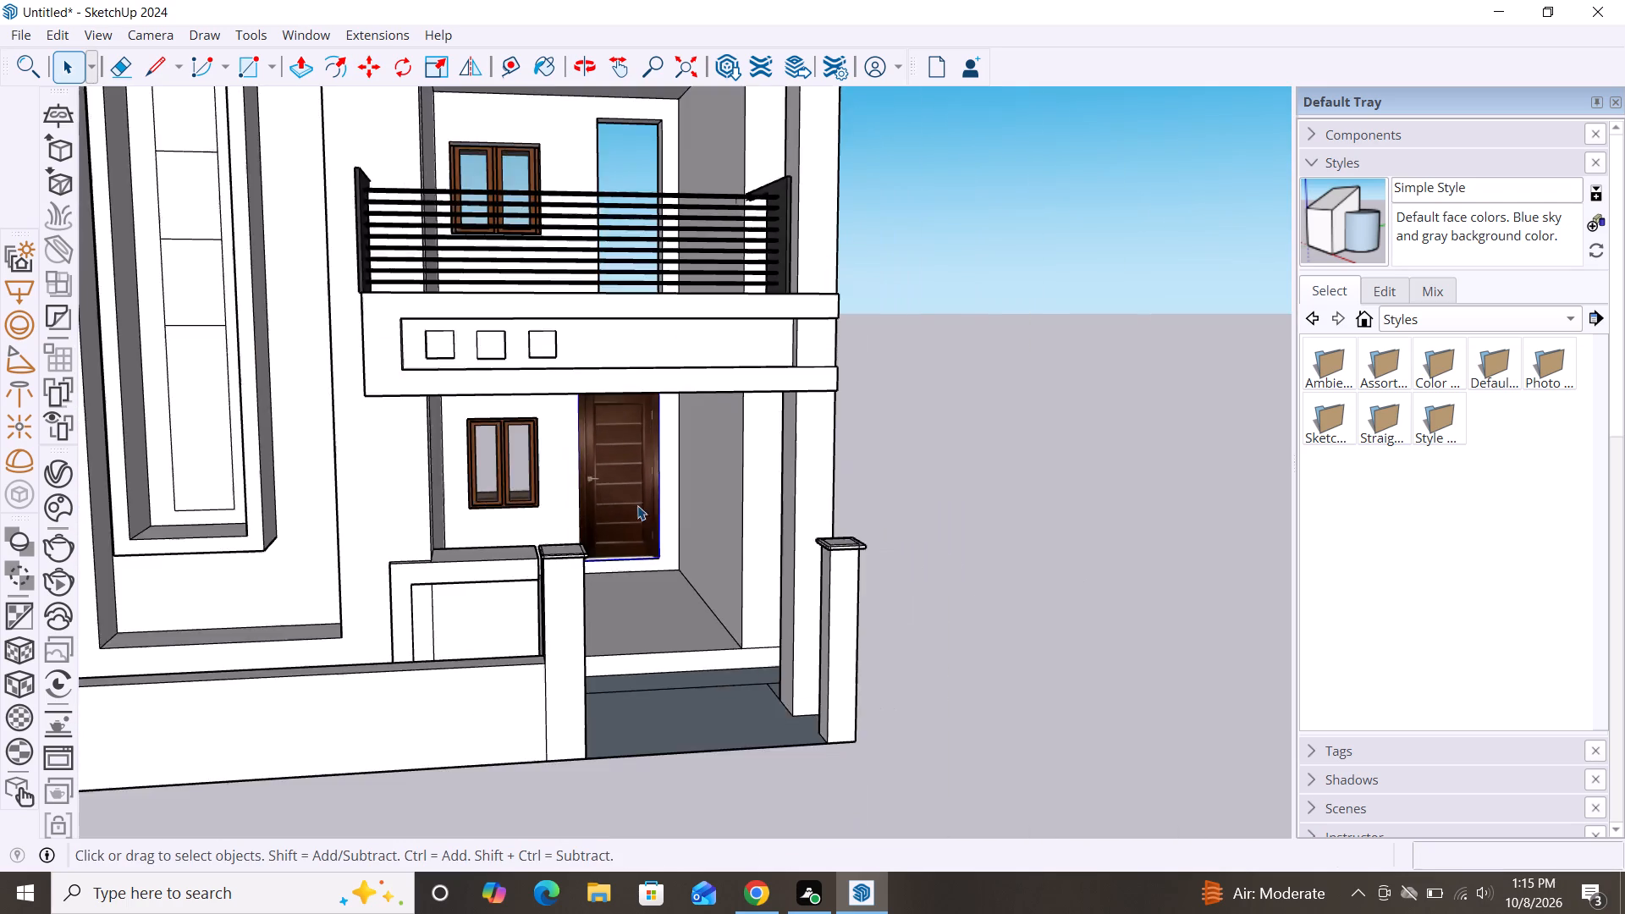
pyautogui.scroll(-5, 637, 505)
pyautogui.scroll(-2, 999, 516)
pyautogui.click(695, 516)
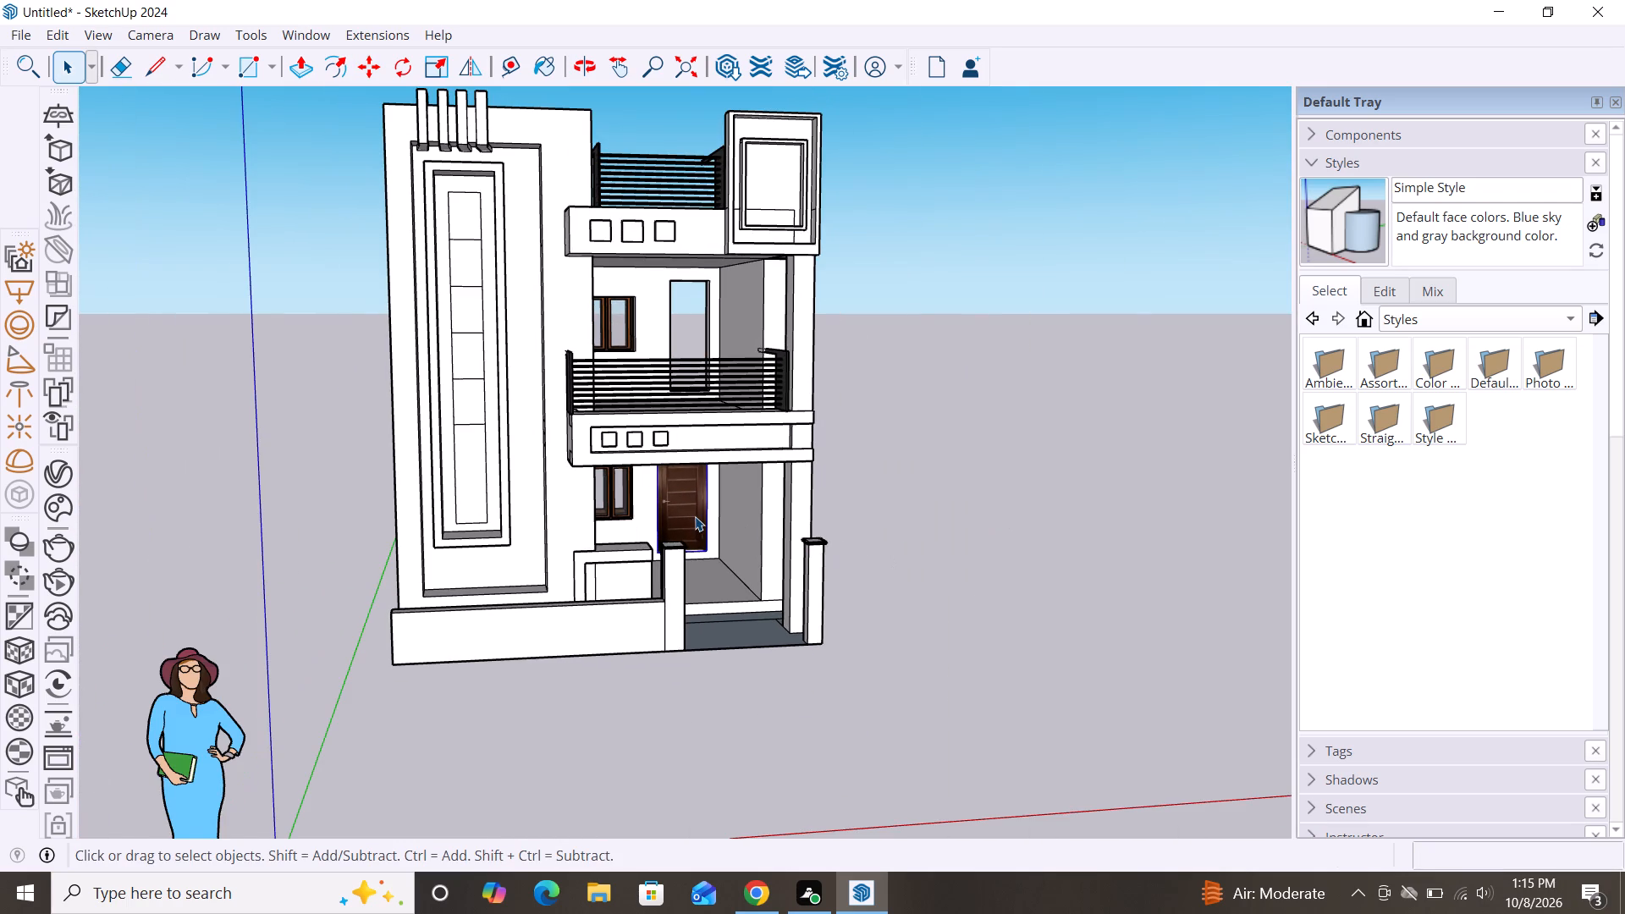
pyautogui.click(695, 516)
pyautogui.scroll(4, 687, 510)
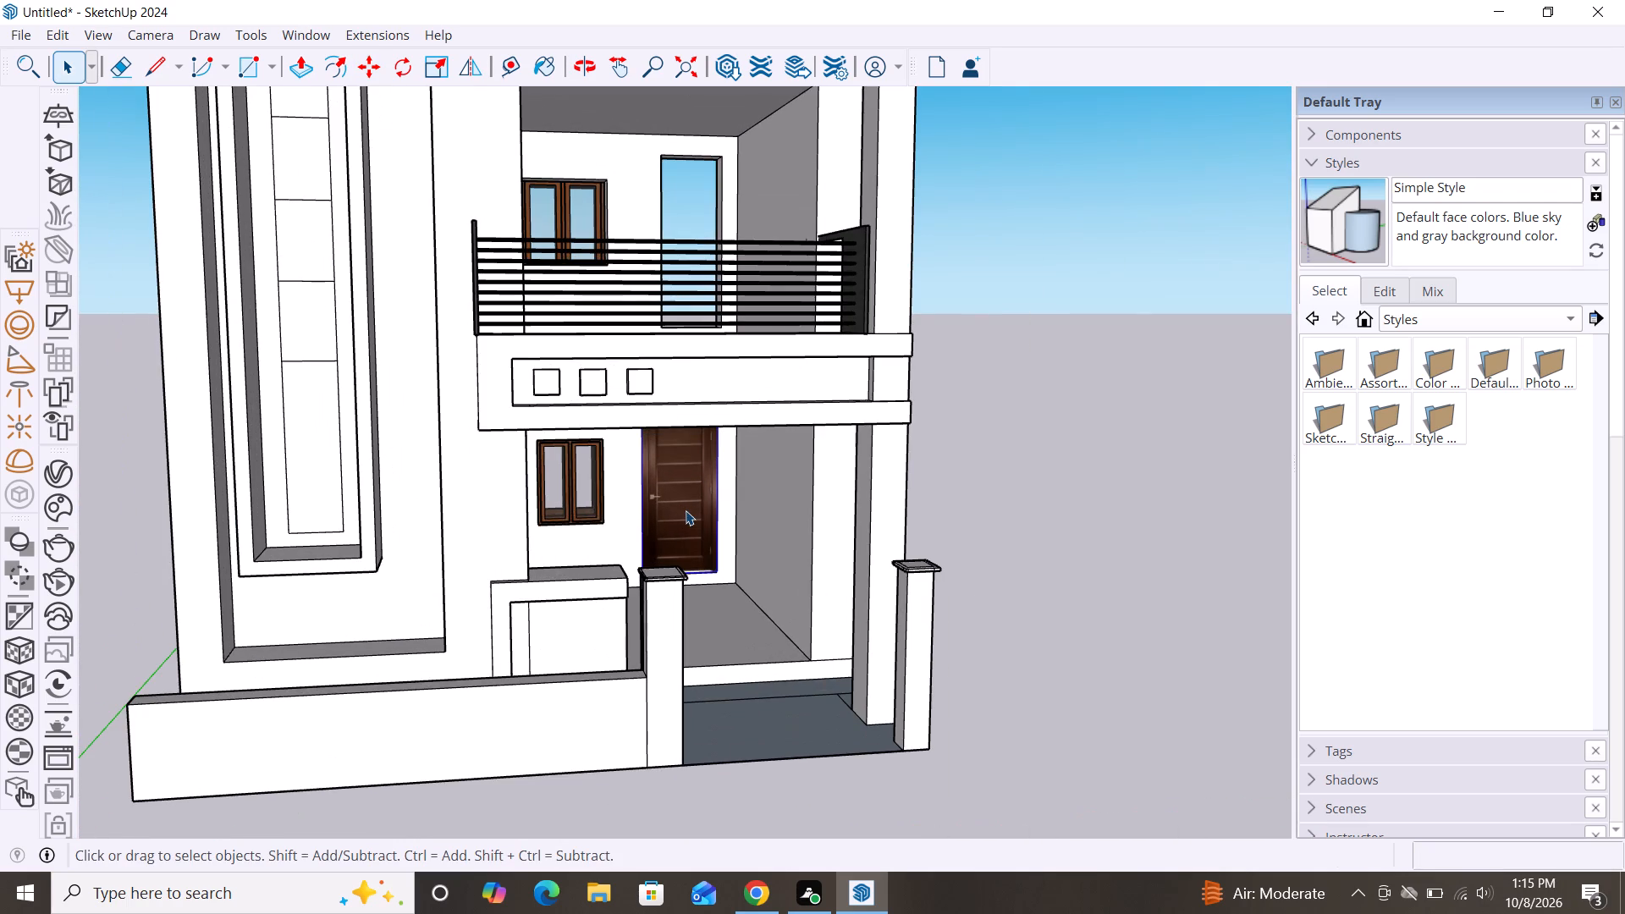
pyautogui.press('m')
pyautogui.click(719, 573)
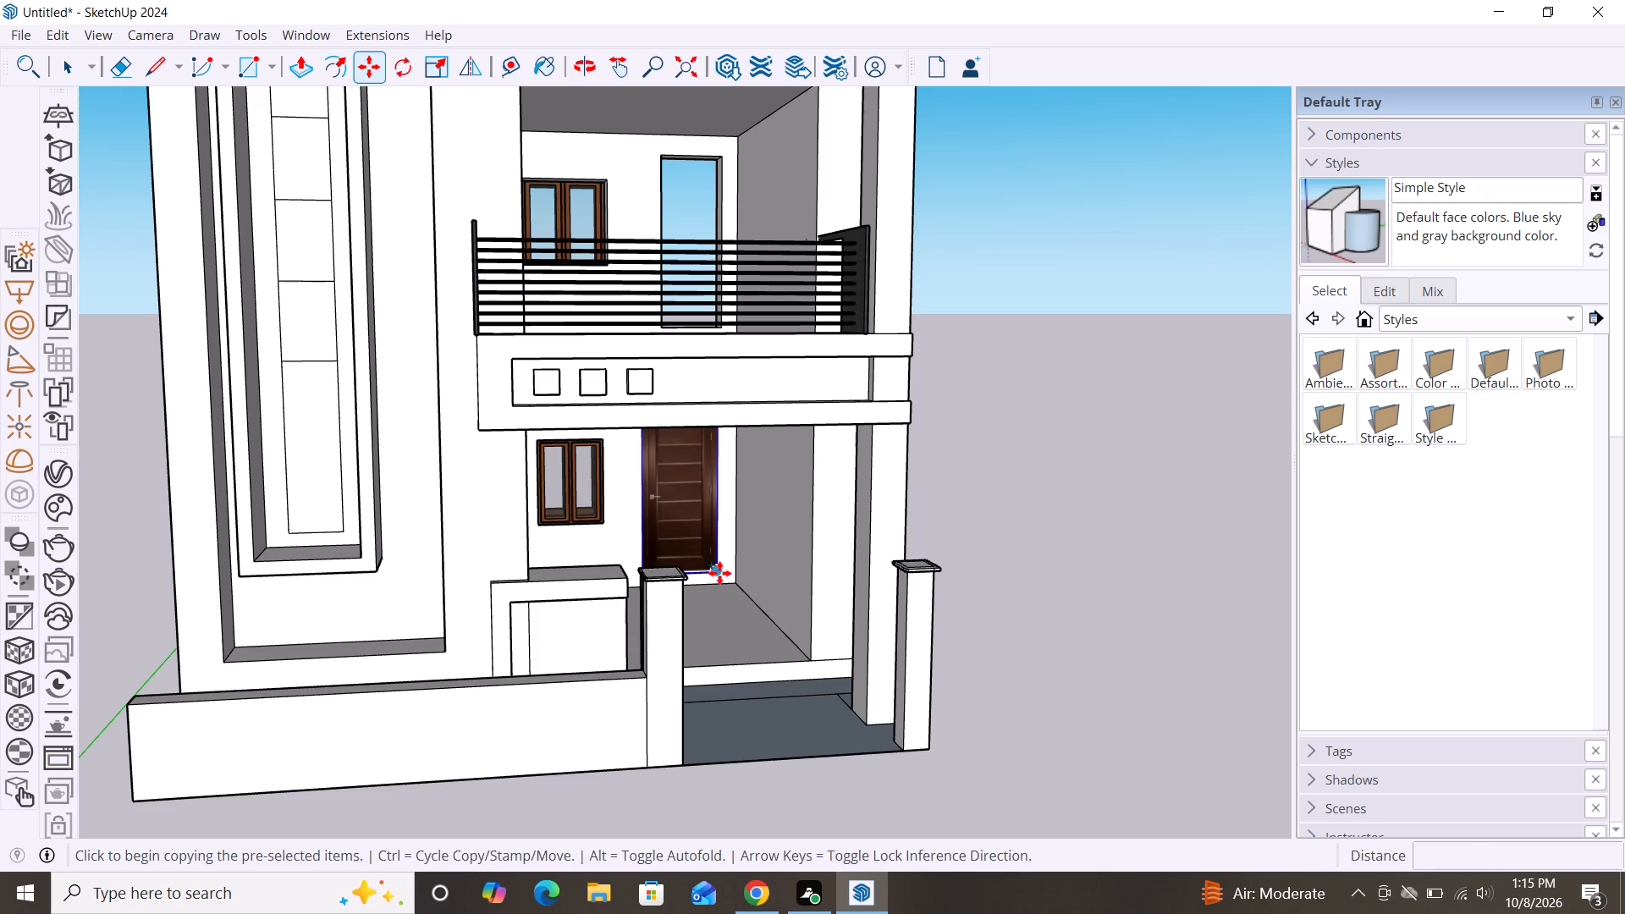
pyautogui.scroll(4, 742, 321)
pyautogui.scroll(-1, 691, 335)
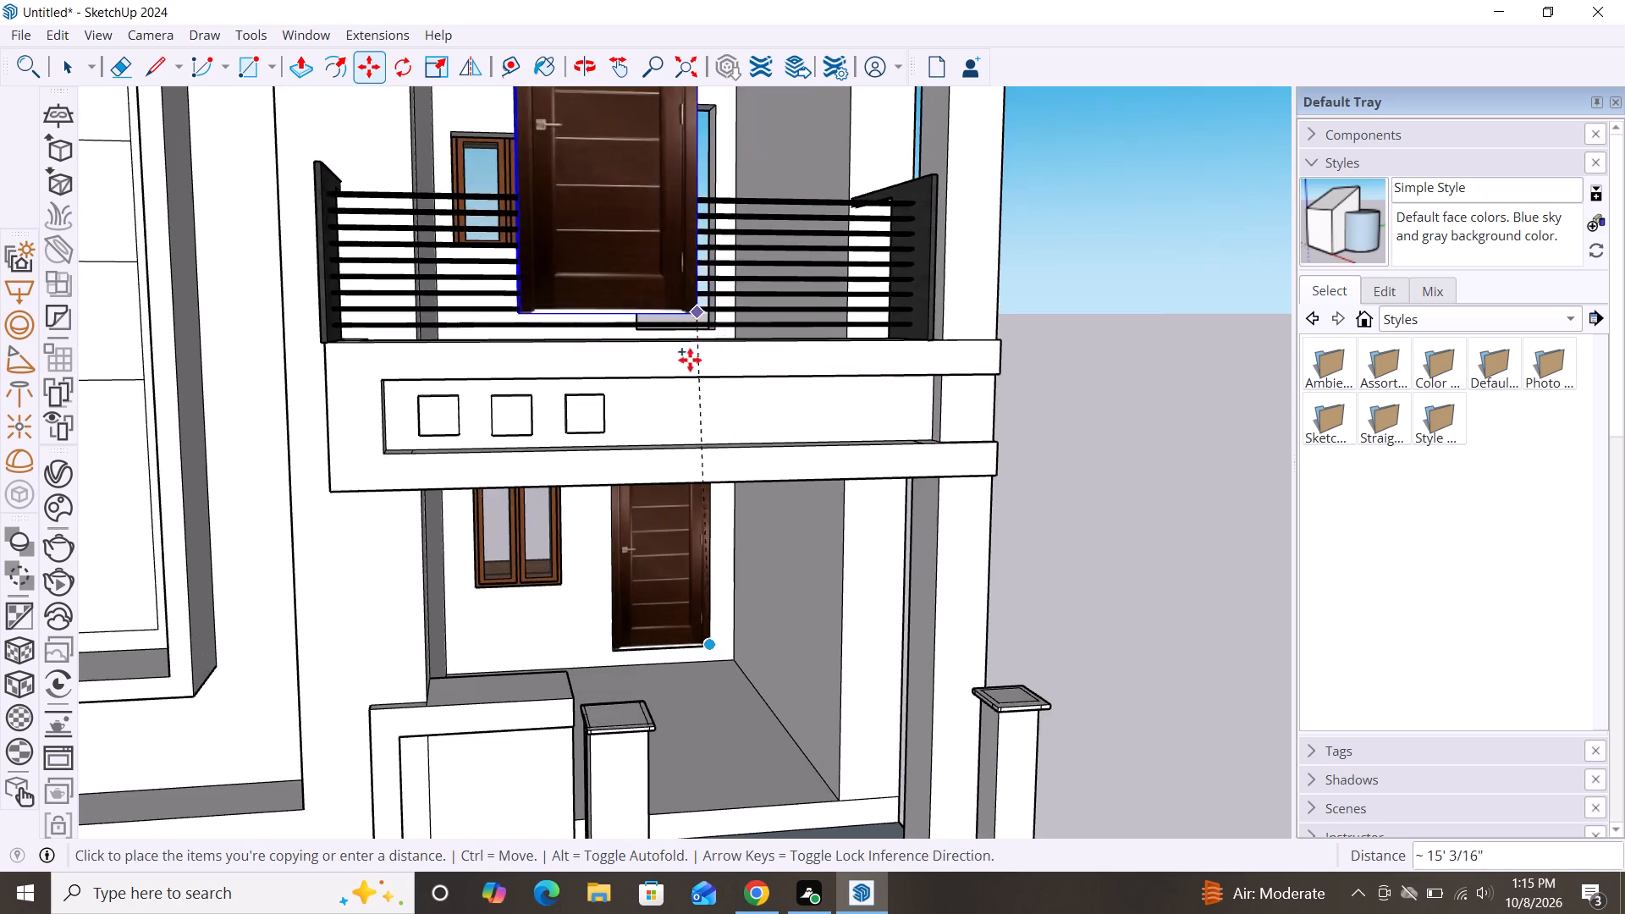
pyautogui.scroll(-2, 690, 360)
pyautogui.scroll(11, 699, 197)
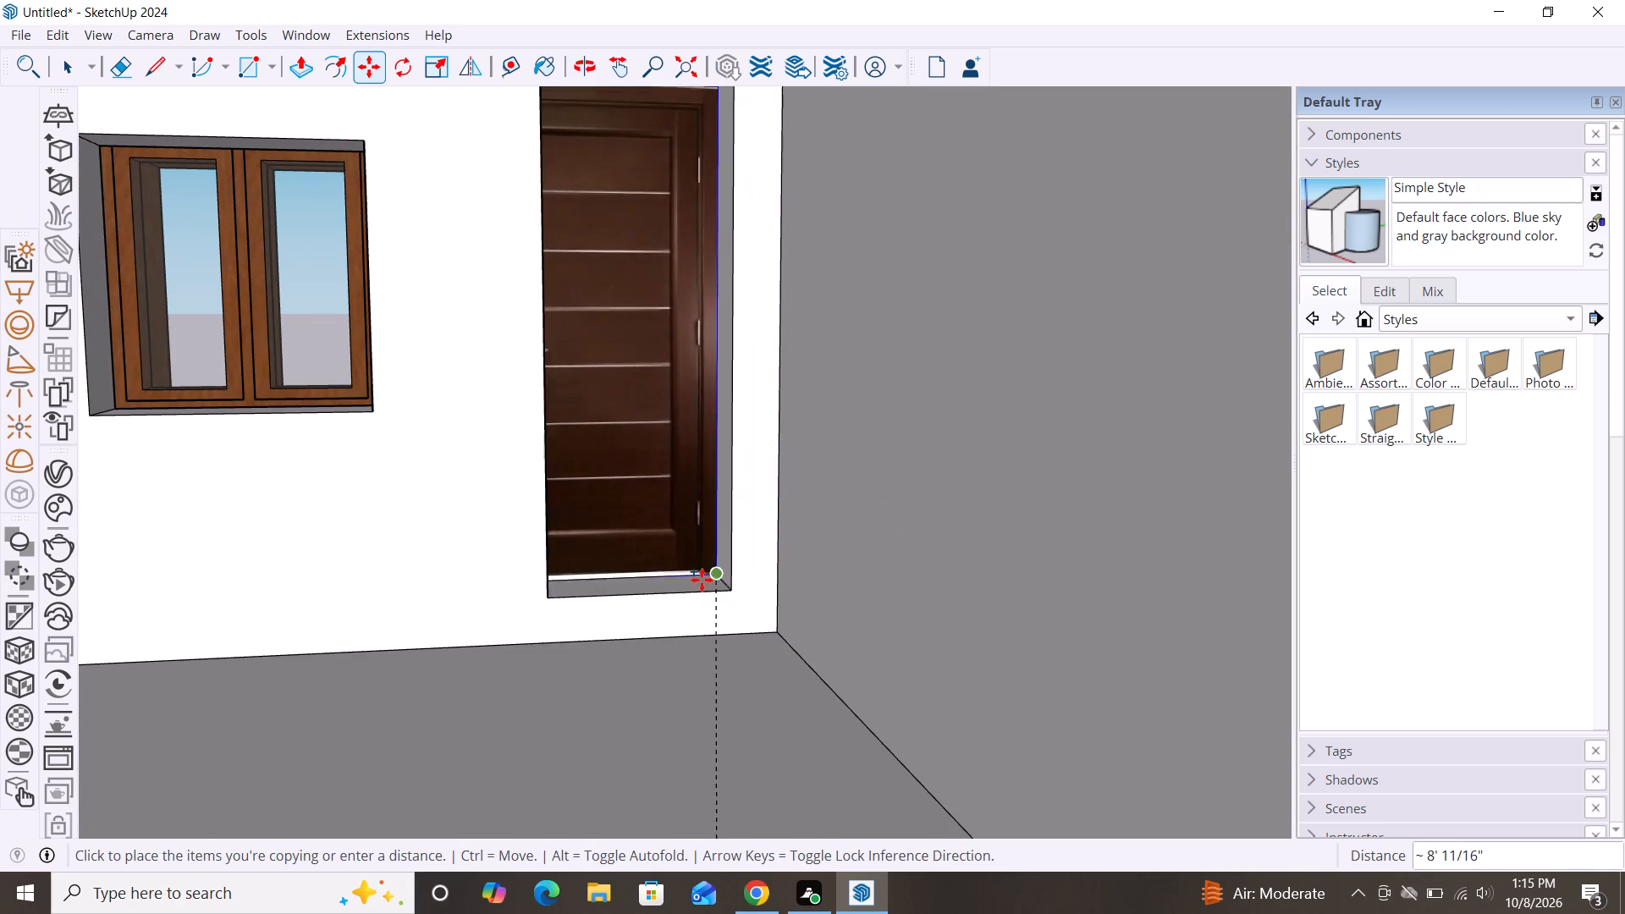
pyautogui.click(732, 585)
# Scale the copied door narrower from its window-side edge so it spans the width of the upper-floor opening.
pyautogui.scroll(-2, 712, 581)
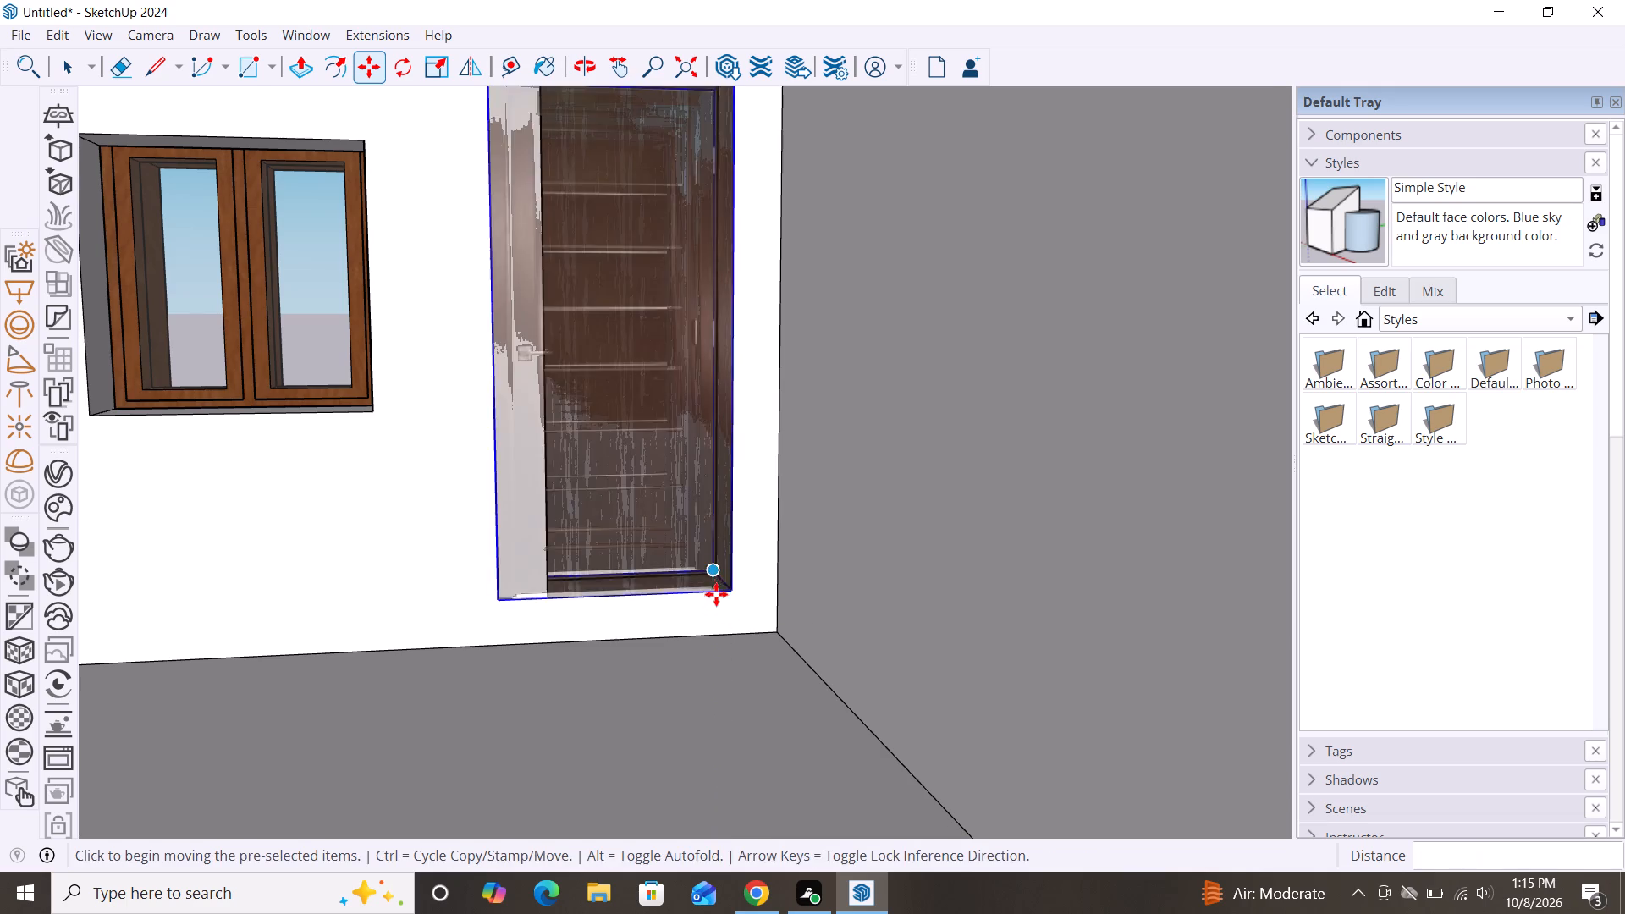
pyautogui.scroll(-2, 716, 594)
pyautogui.press('s')
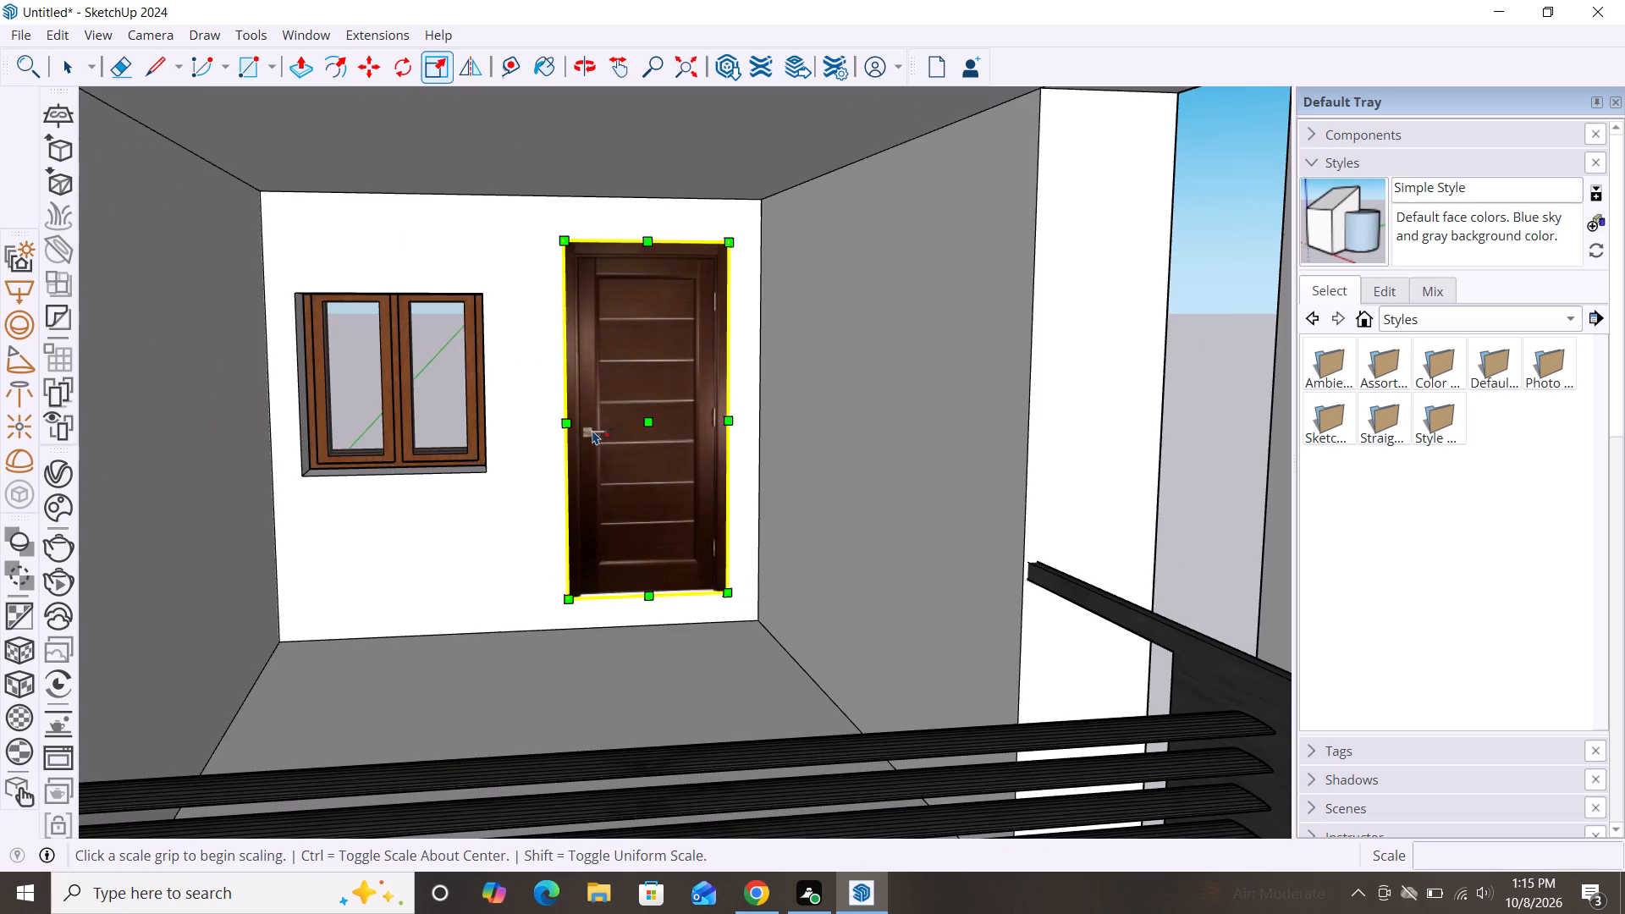
pyautogui.click(565, 423)
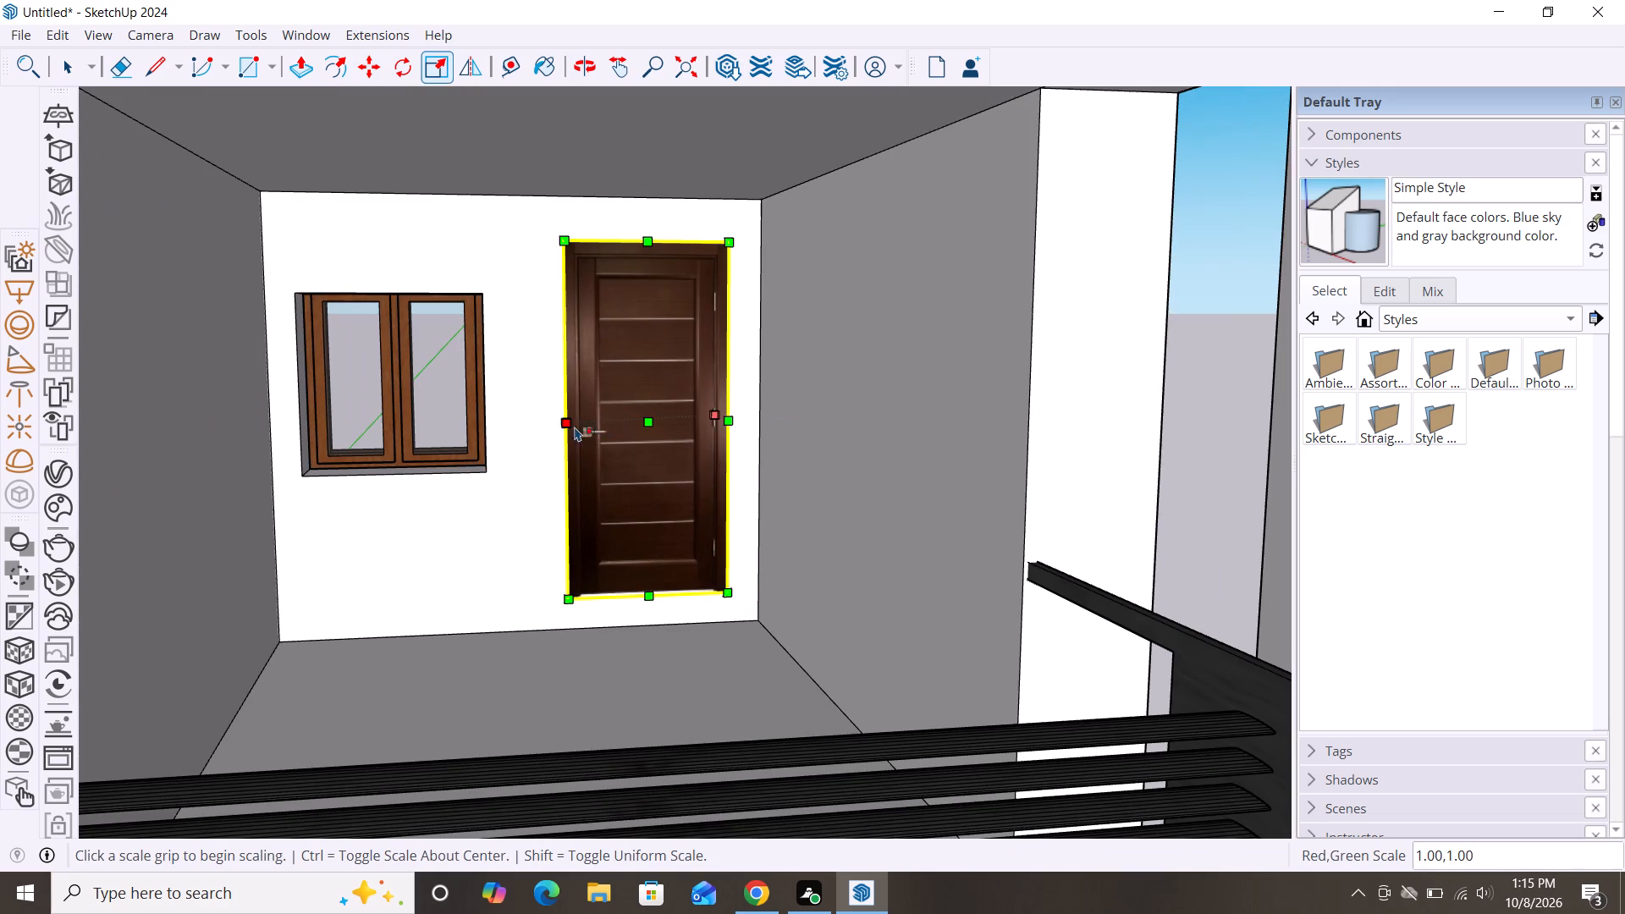
pyautogui.moveTo(571, 420); pyautogui.dragTo(603, 420)
pyautogui.moveTo(604, 420); pyautogui.dragTo(612, 420)
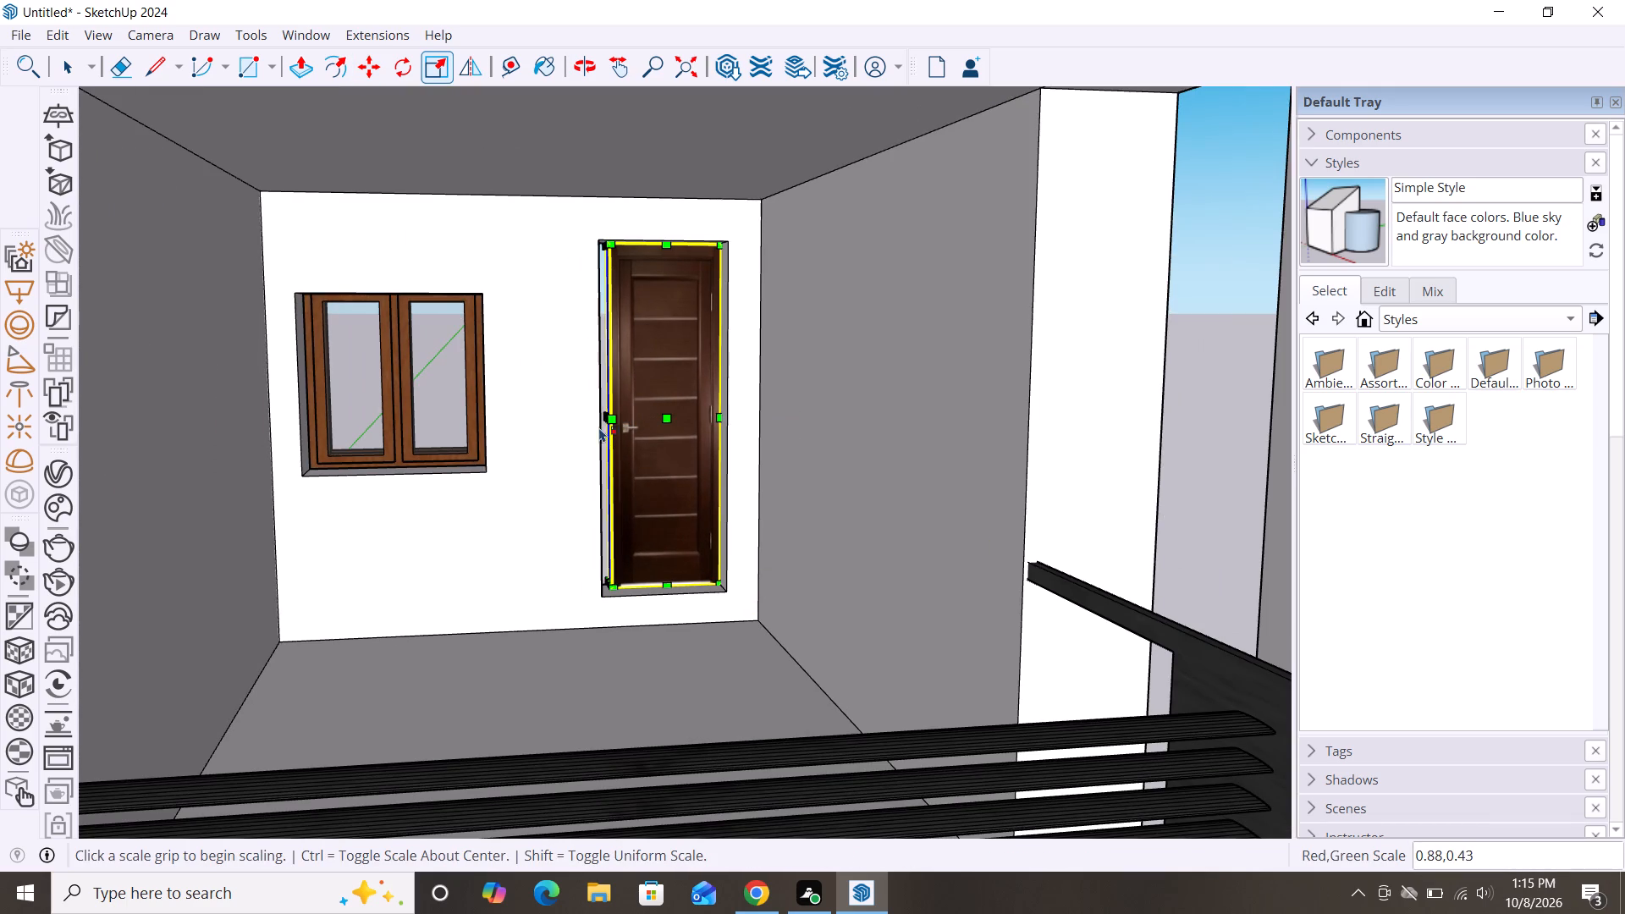
pyautogui.scroll(3, 584, 405)
pyautogui.click(618, 427)
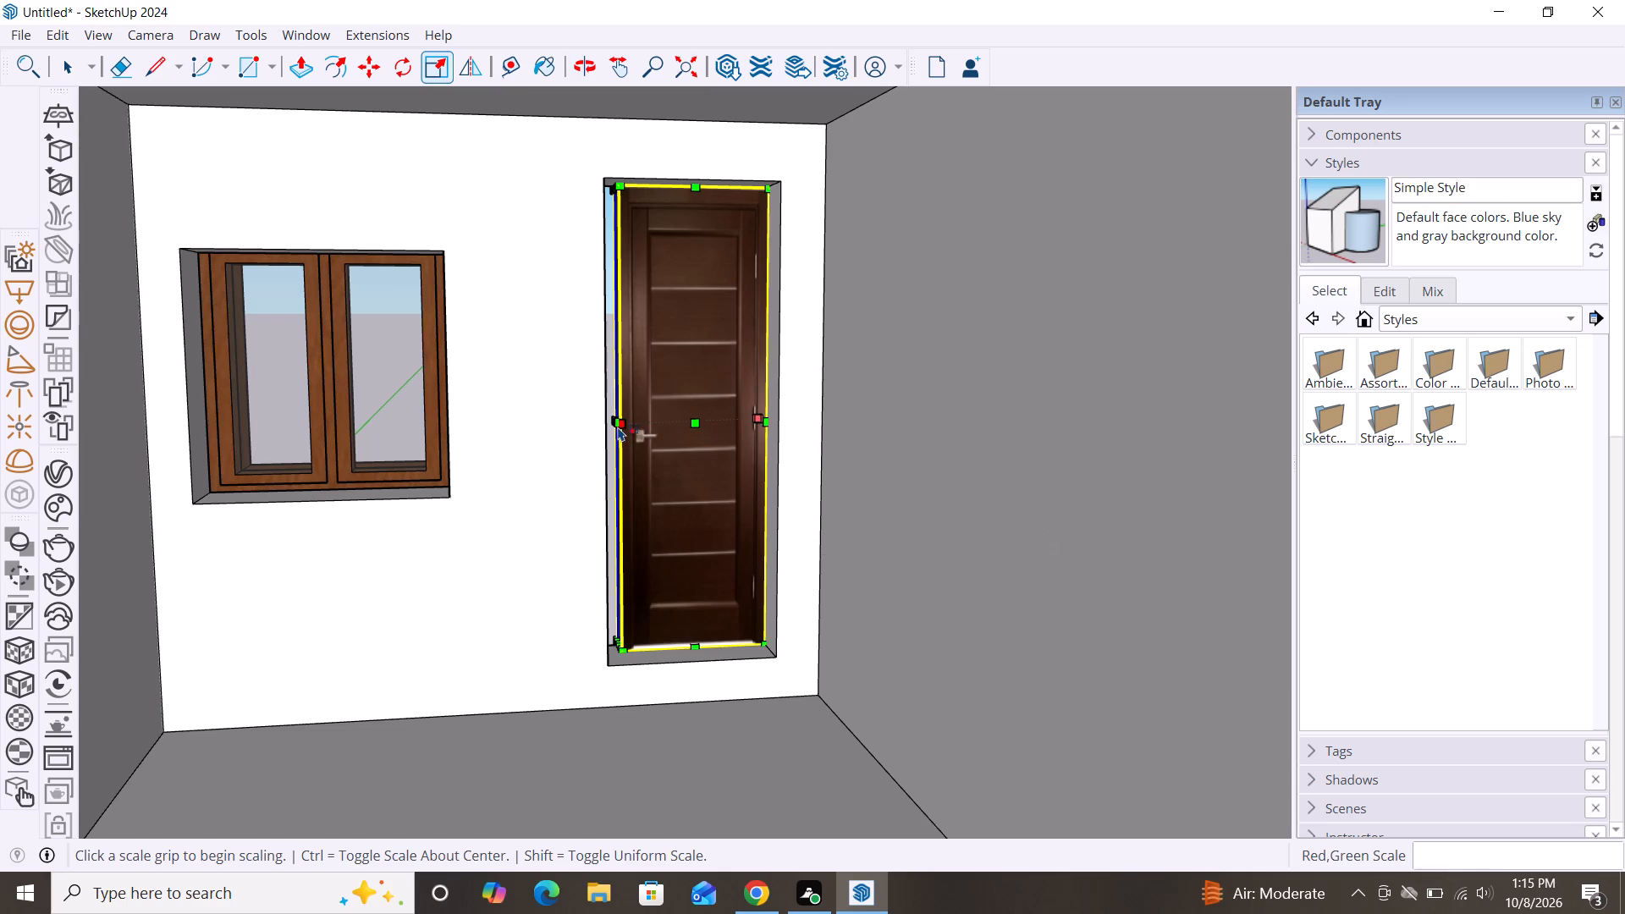
pyautogui.click(611, 427)
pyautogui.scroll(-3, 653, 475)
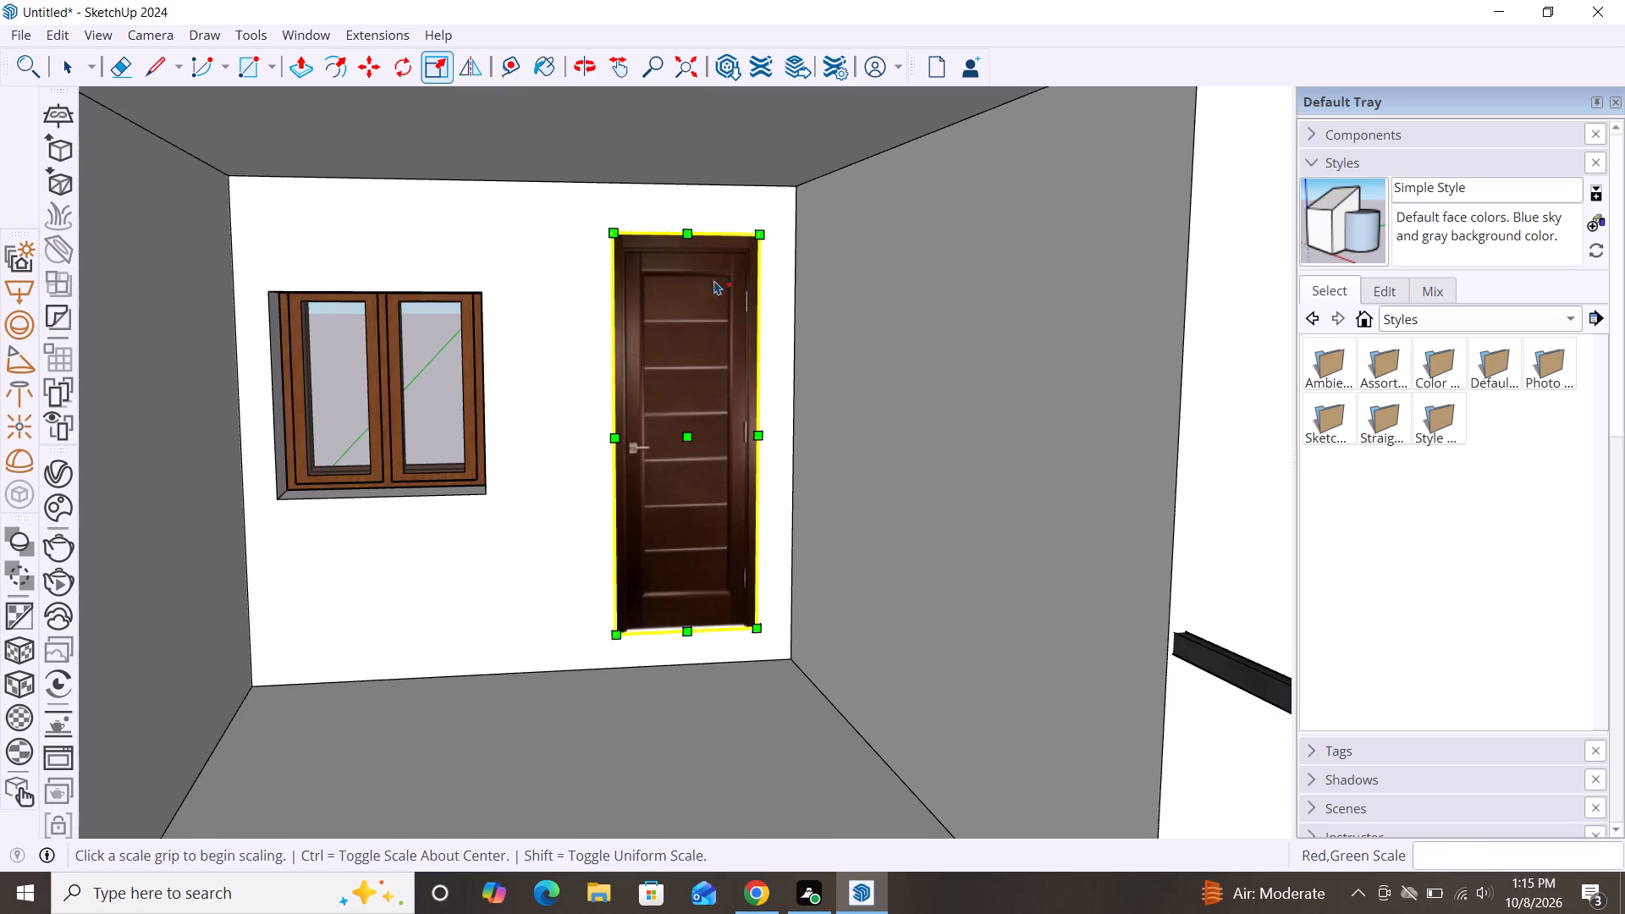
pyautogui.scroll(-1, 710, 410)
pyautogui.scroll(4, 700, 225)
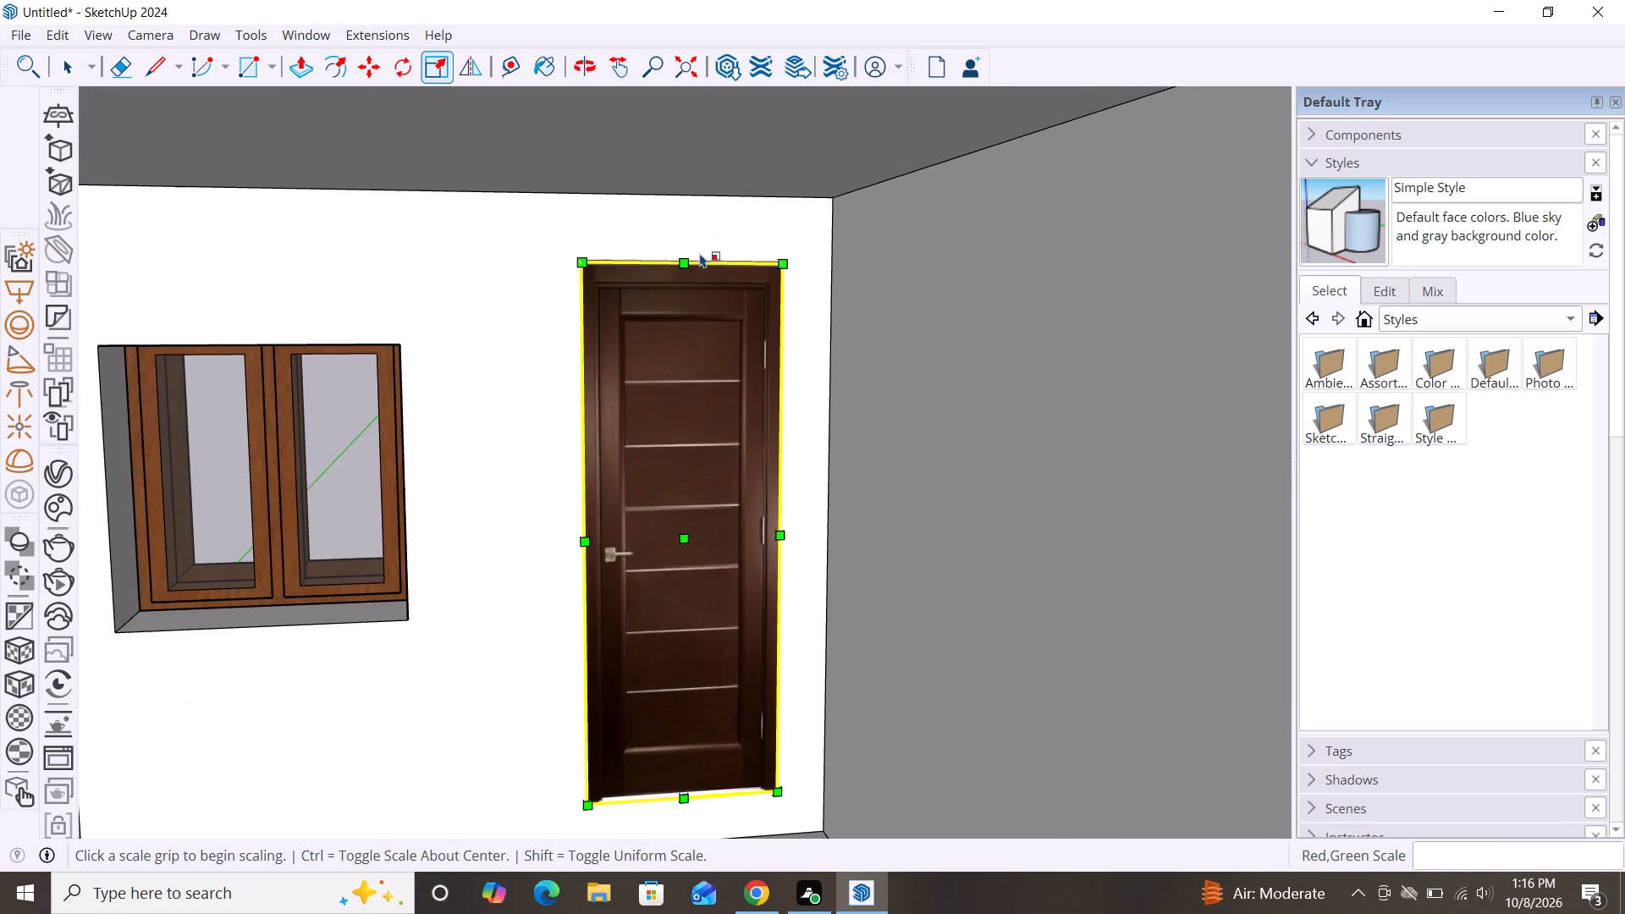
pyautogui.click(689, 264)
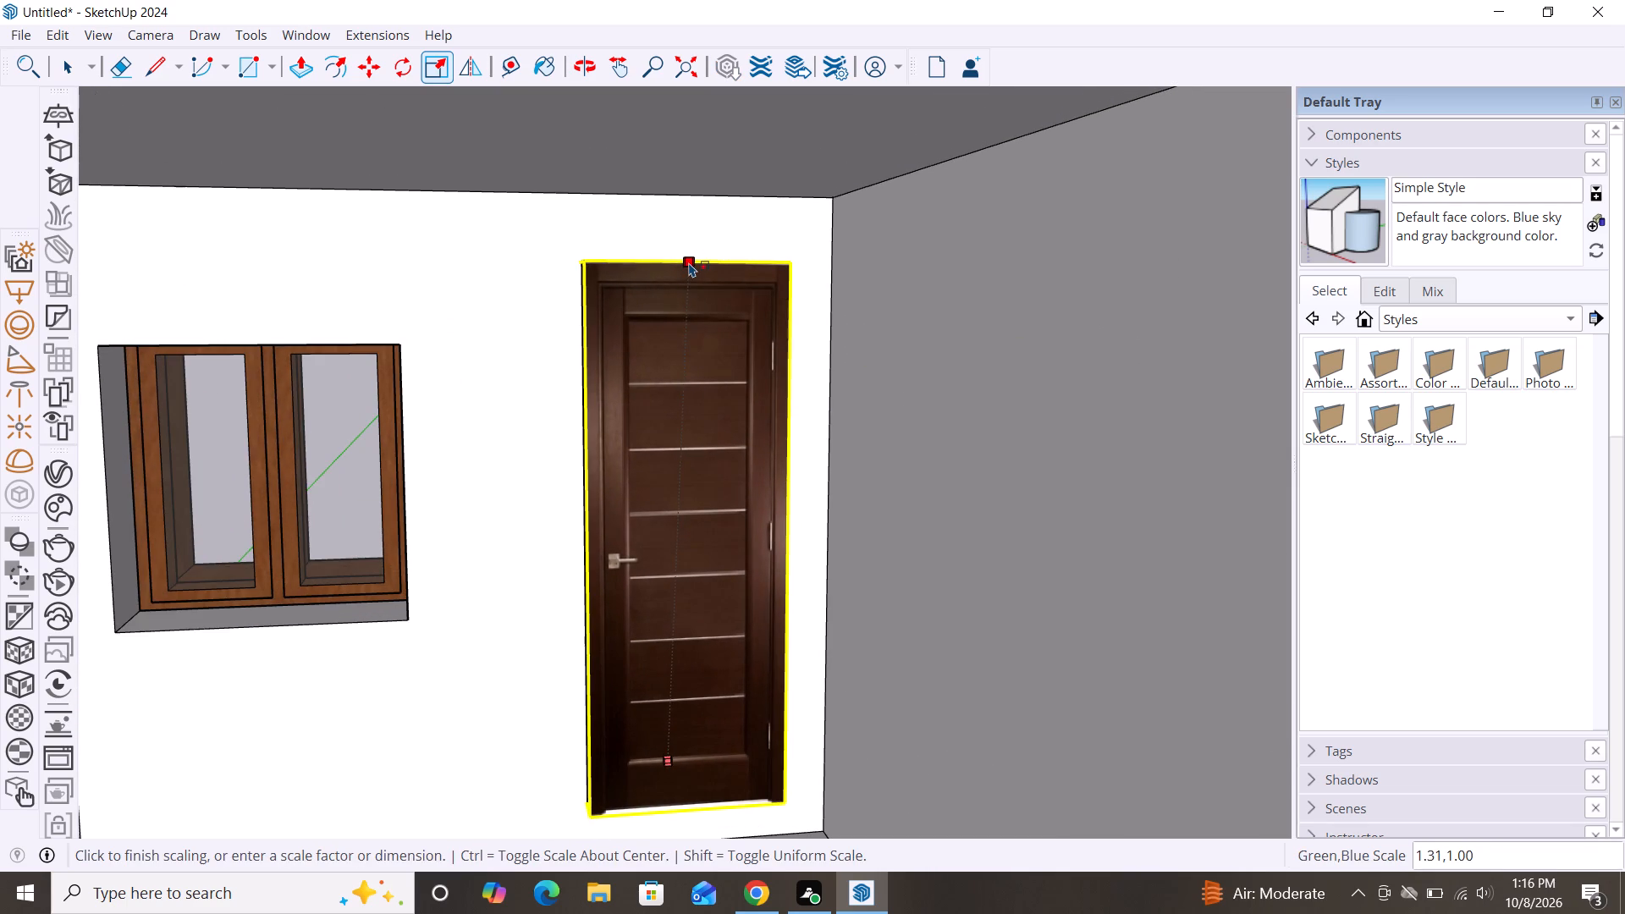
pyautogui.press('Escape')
# Examine the whole front facade with the doors and windows fitted on both floors.
pyautogui.scroll(-14, 575, 294)
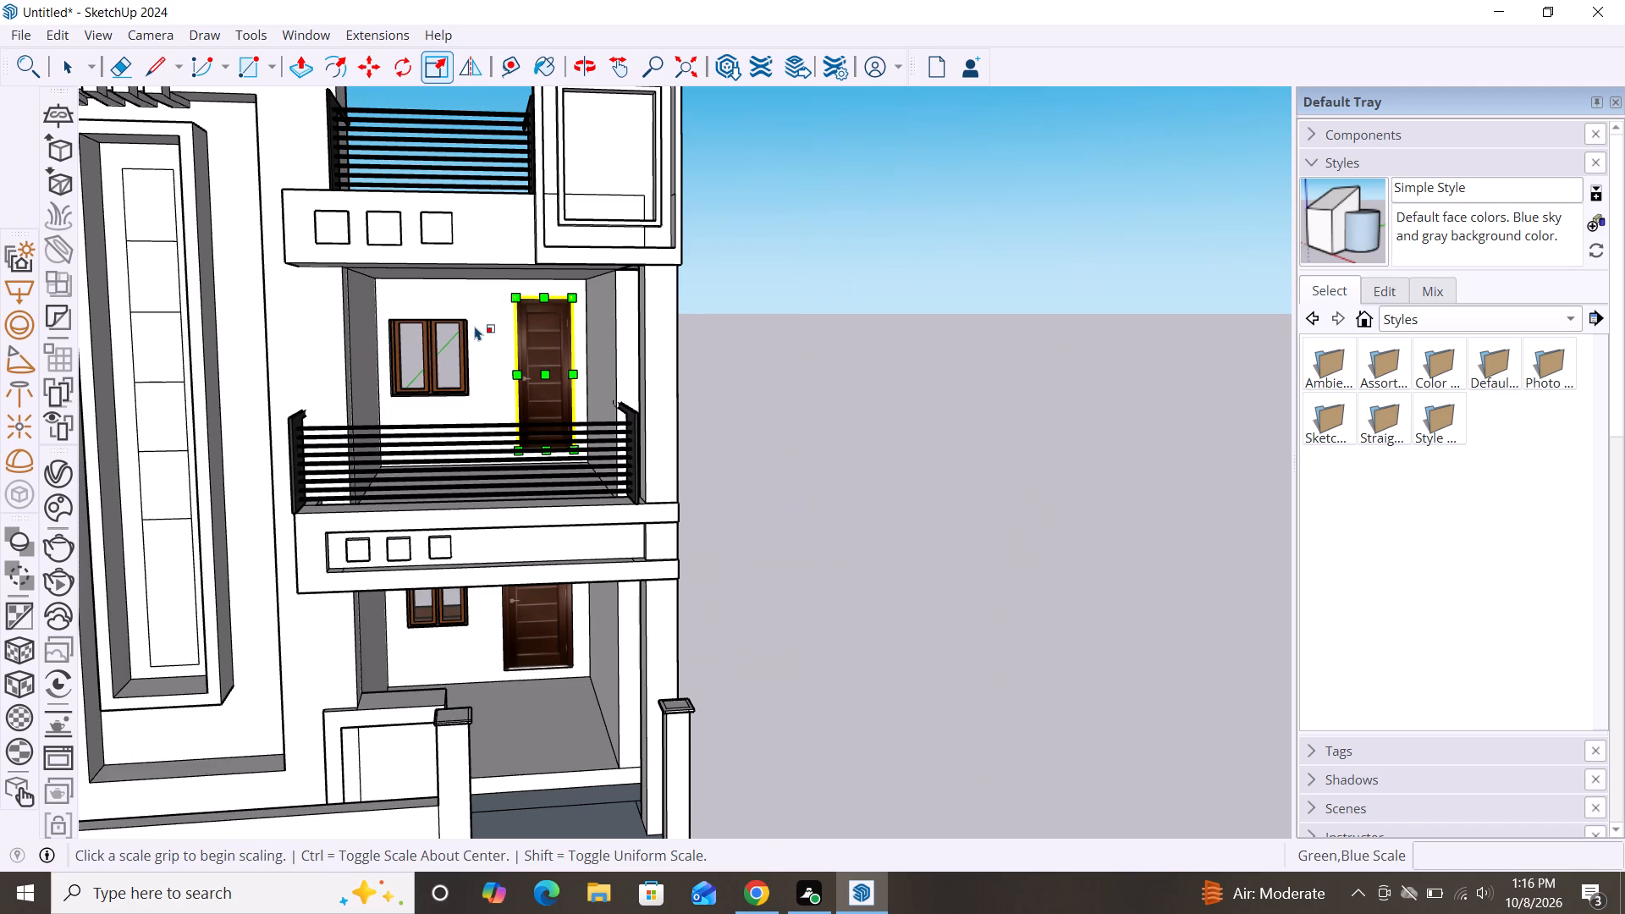
pyautogui.press('space')
pyautogui.scroll(-5, 898, 292)
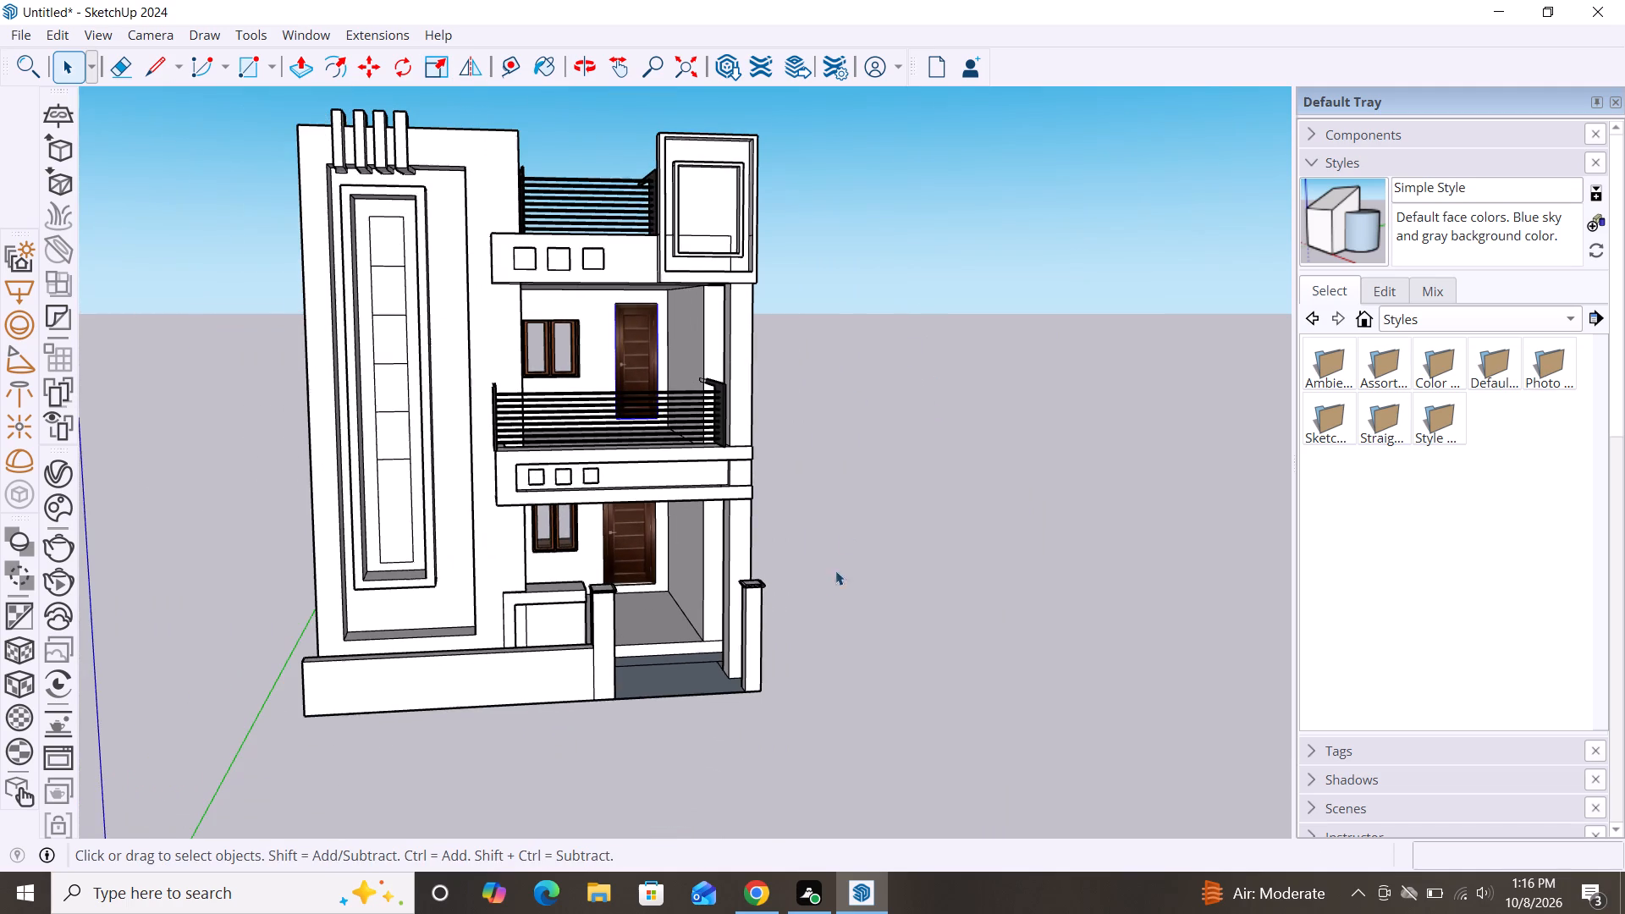
pyautogui.keyDown('alt'); pyautogui.moveTo(764, 637); pyautogui.dragTo(724, 626, button='middle'); pyautogui.keyUp('alt')
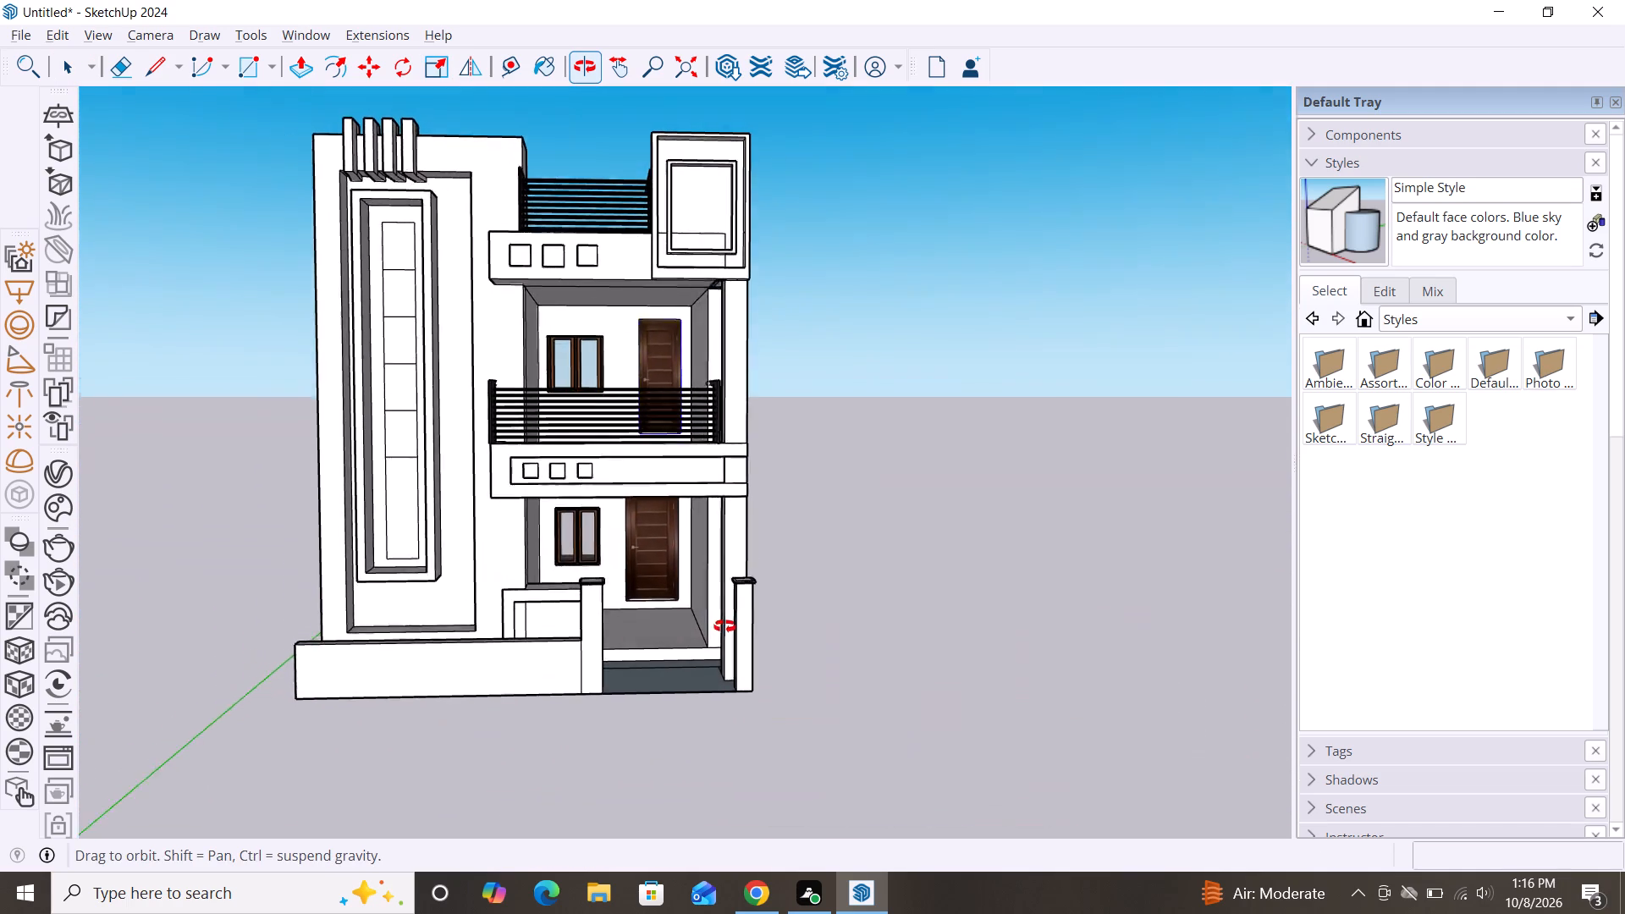
pyautogui.keyDown('alt'); pyautogui.moveTo(724, 626); pyautogui.dragTo(725, 630, button='middle'); pyautogui.keyUp('alt')
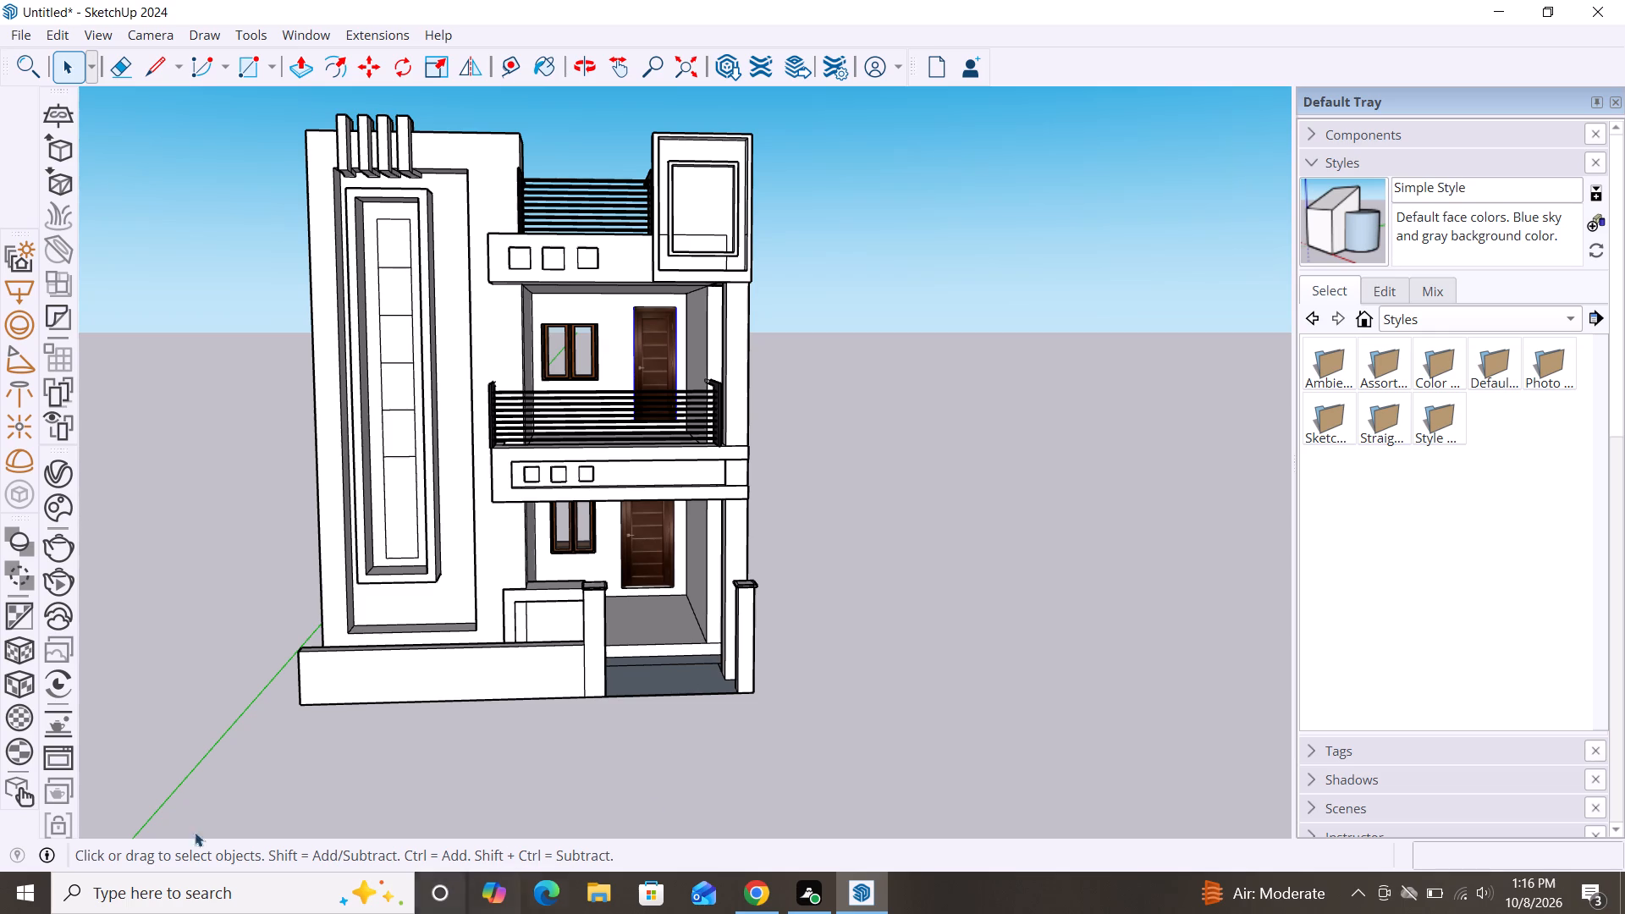
pyautogui.scroll(-5, 913, 500)
pyautogui.scroll(3, 913, 500)
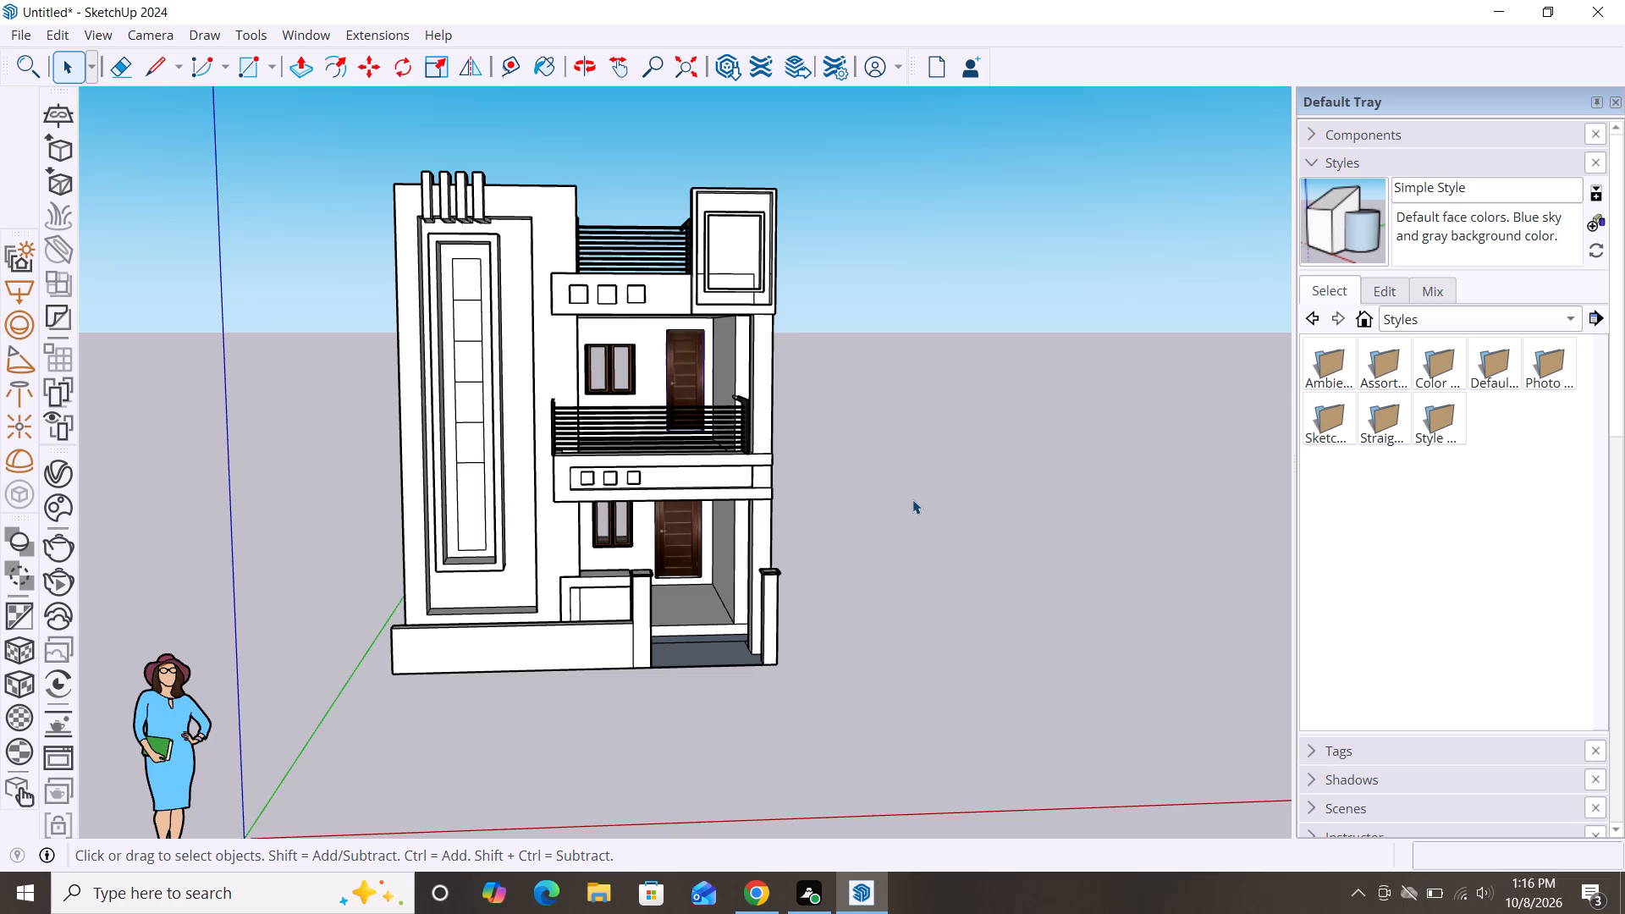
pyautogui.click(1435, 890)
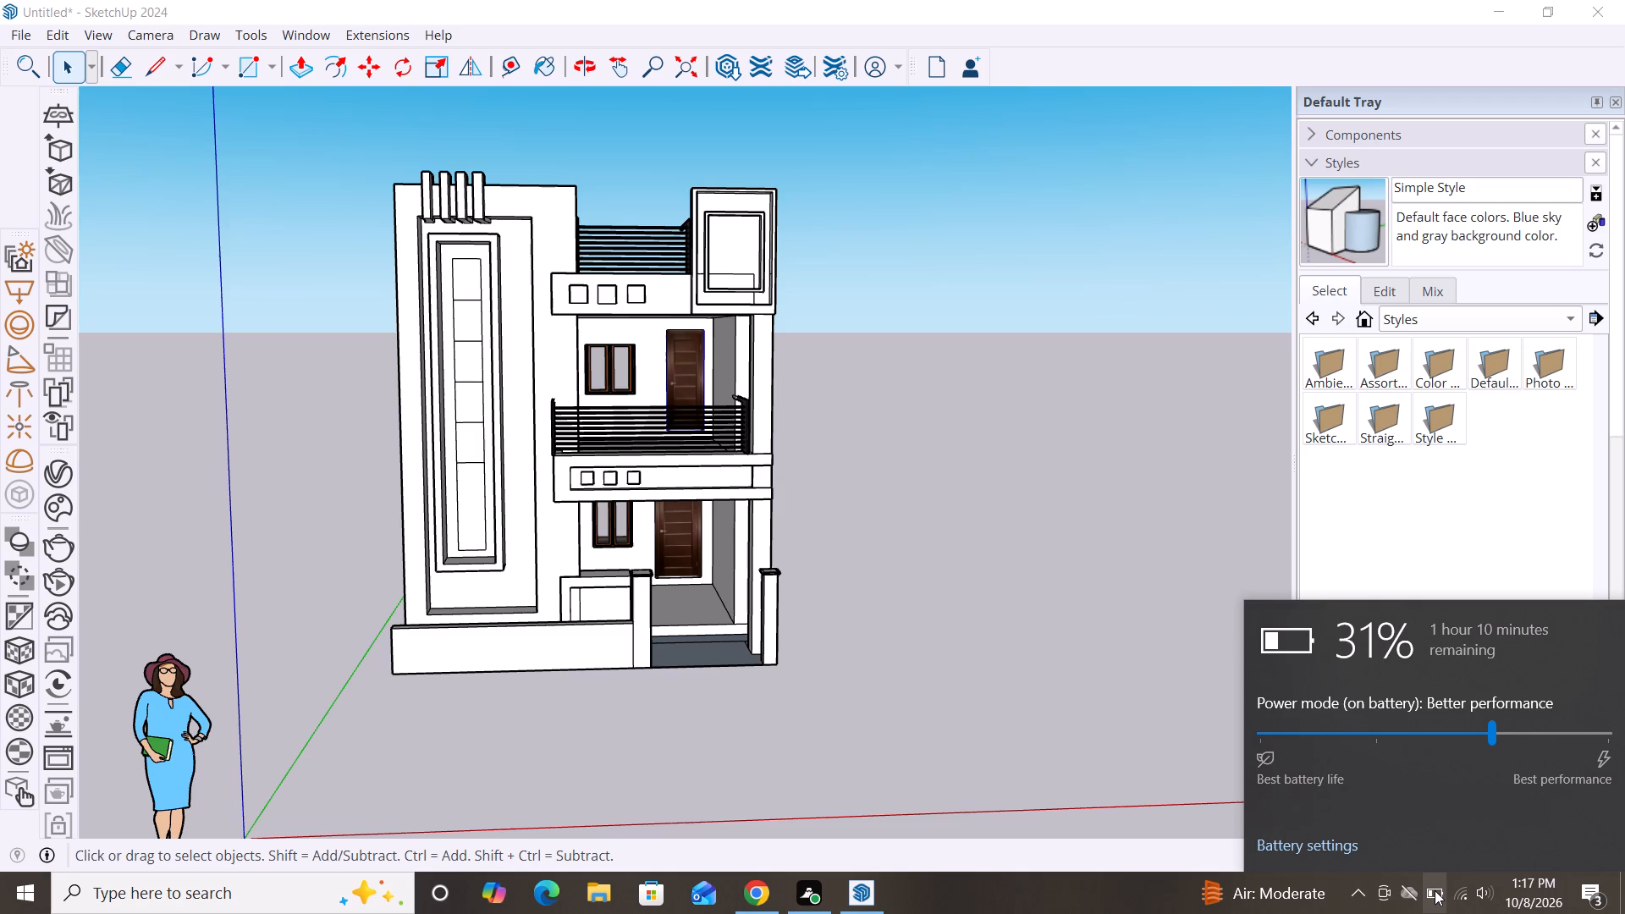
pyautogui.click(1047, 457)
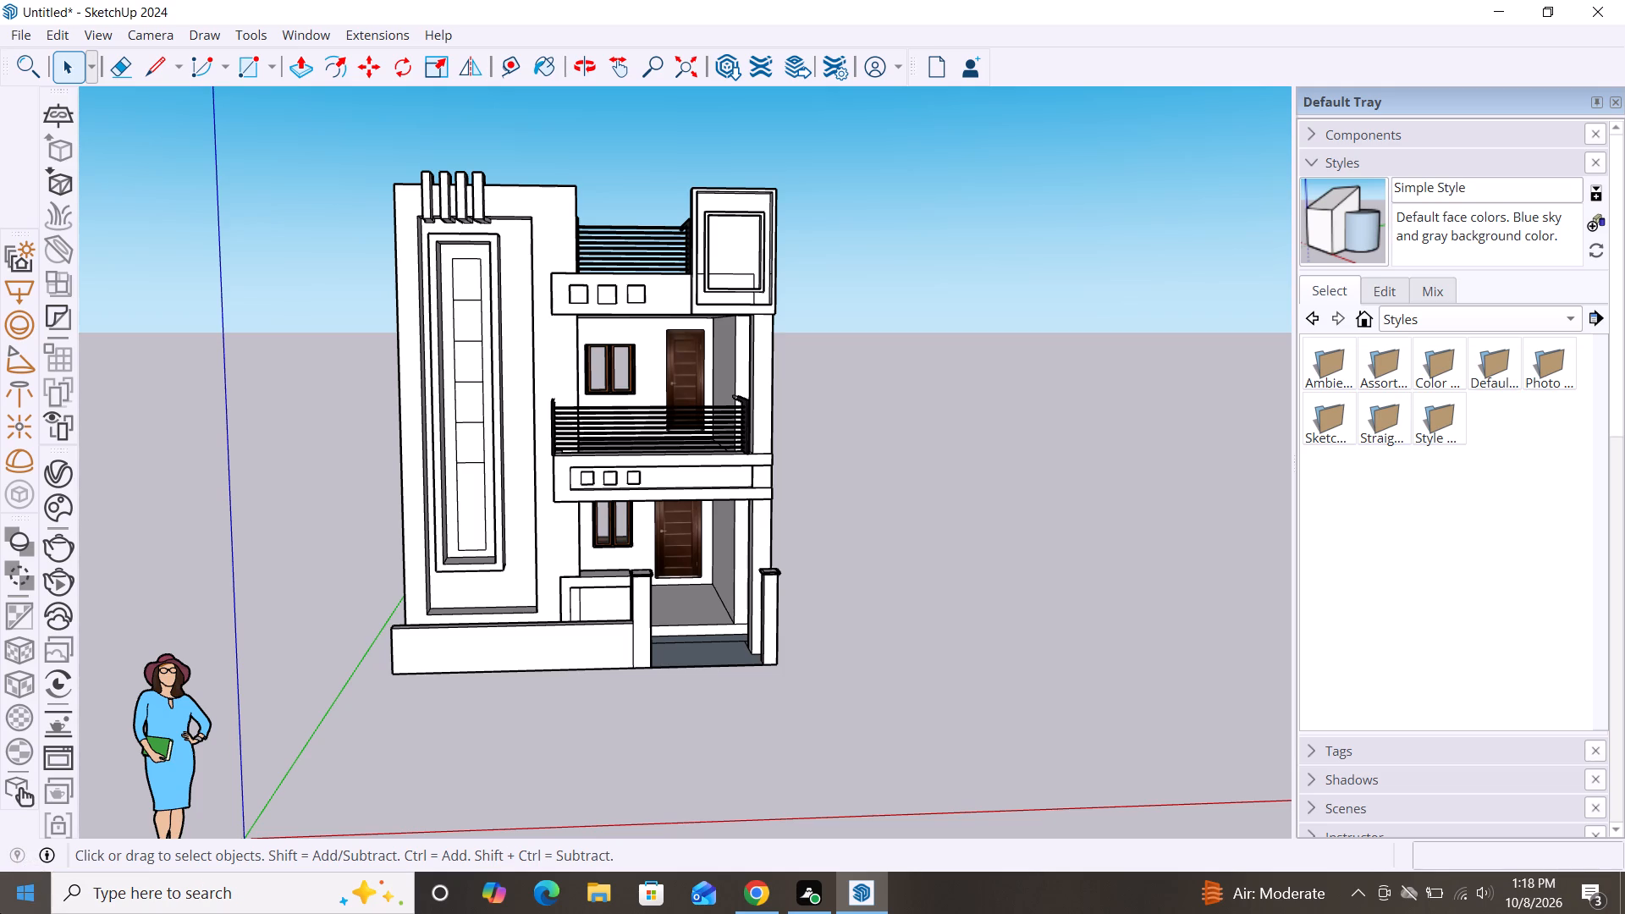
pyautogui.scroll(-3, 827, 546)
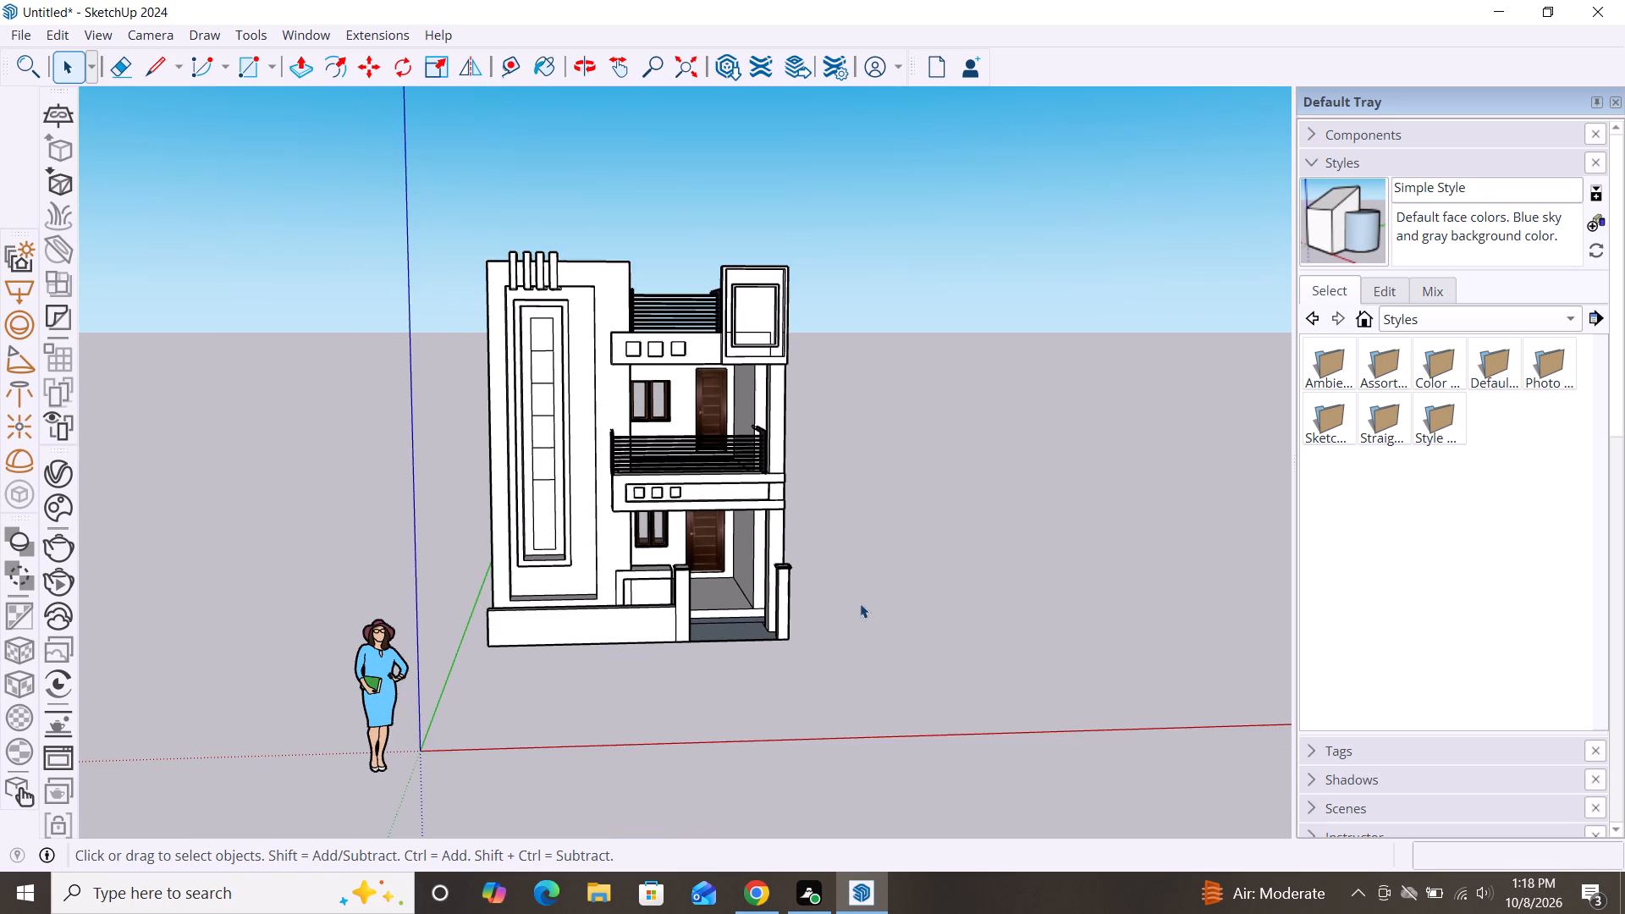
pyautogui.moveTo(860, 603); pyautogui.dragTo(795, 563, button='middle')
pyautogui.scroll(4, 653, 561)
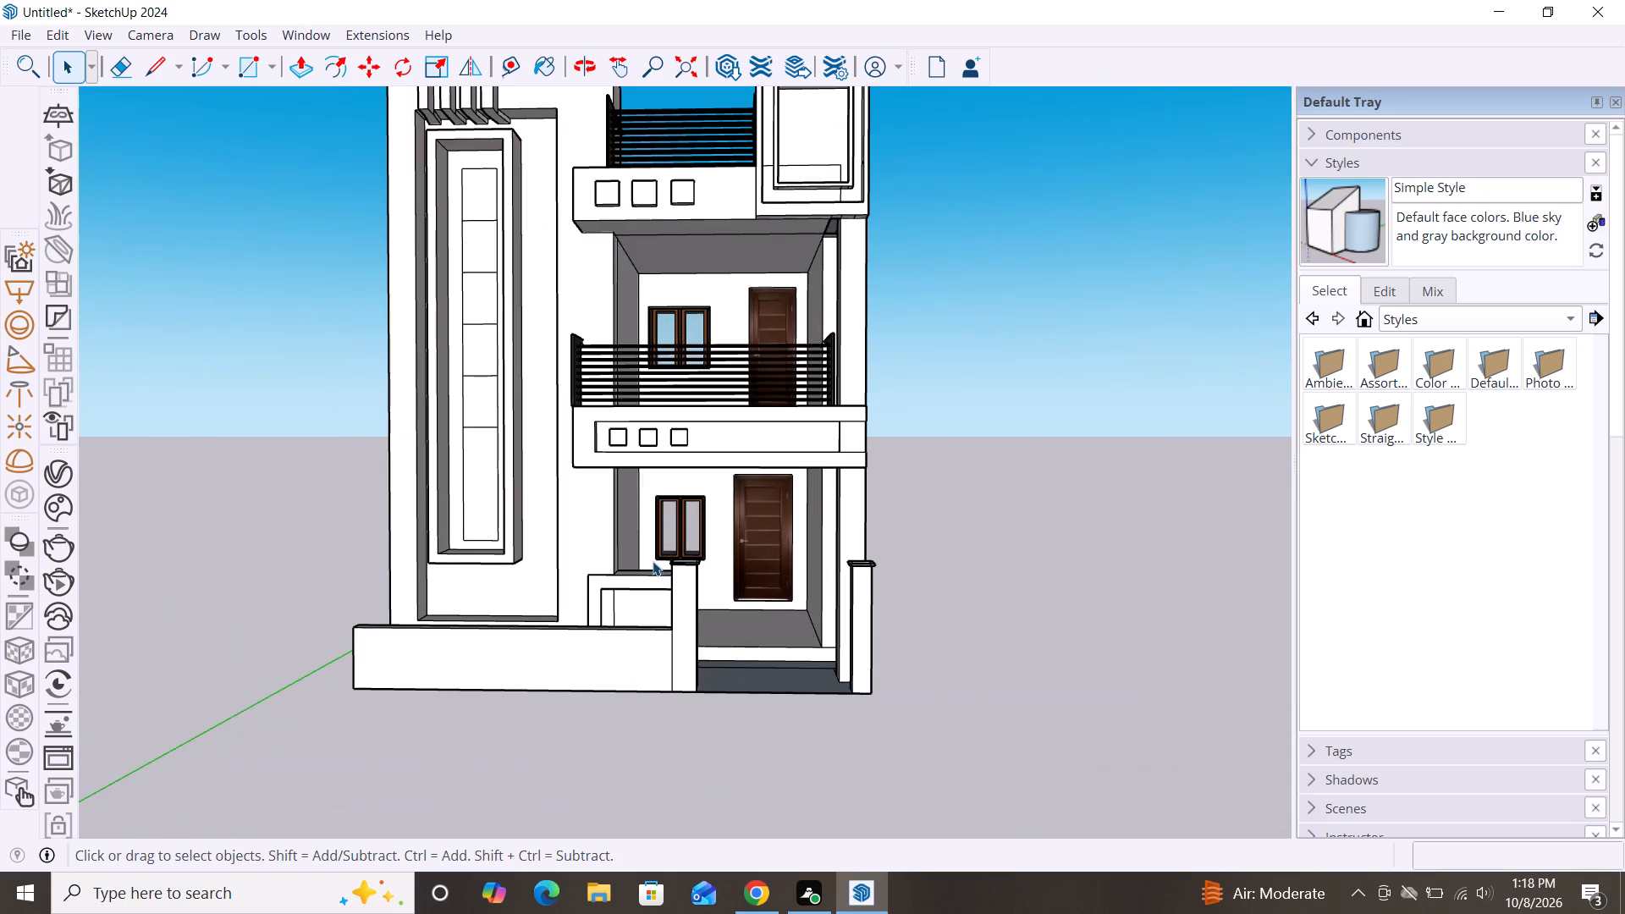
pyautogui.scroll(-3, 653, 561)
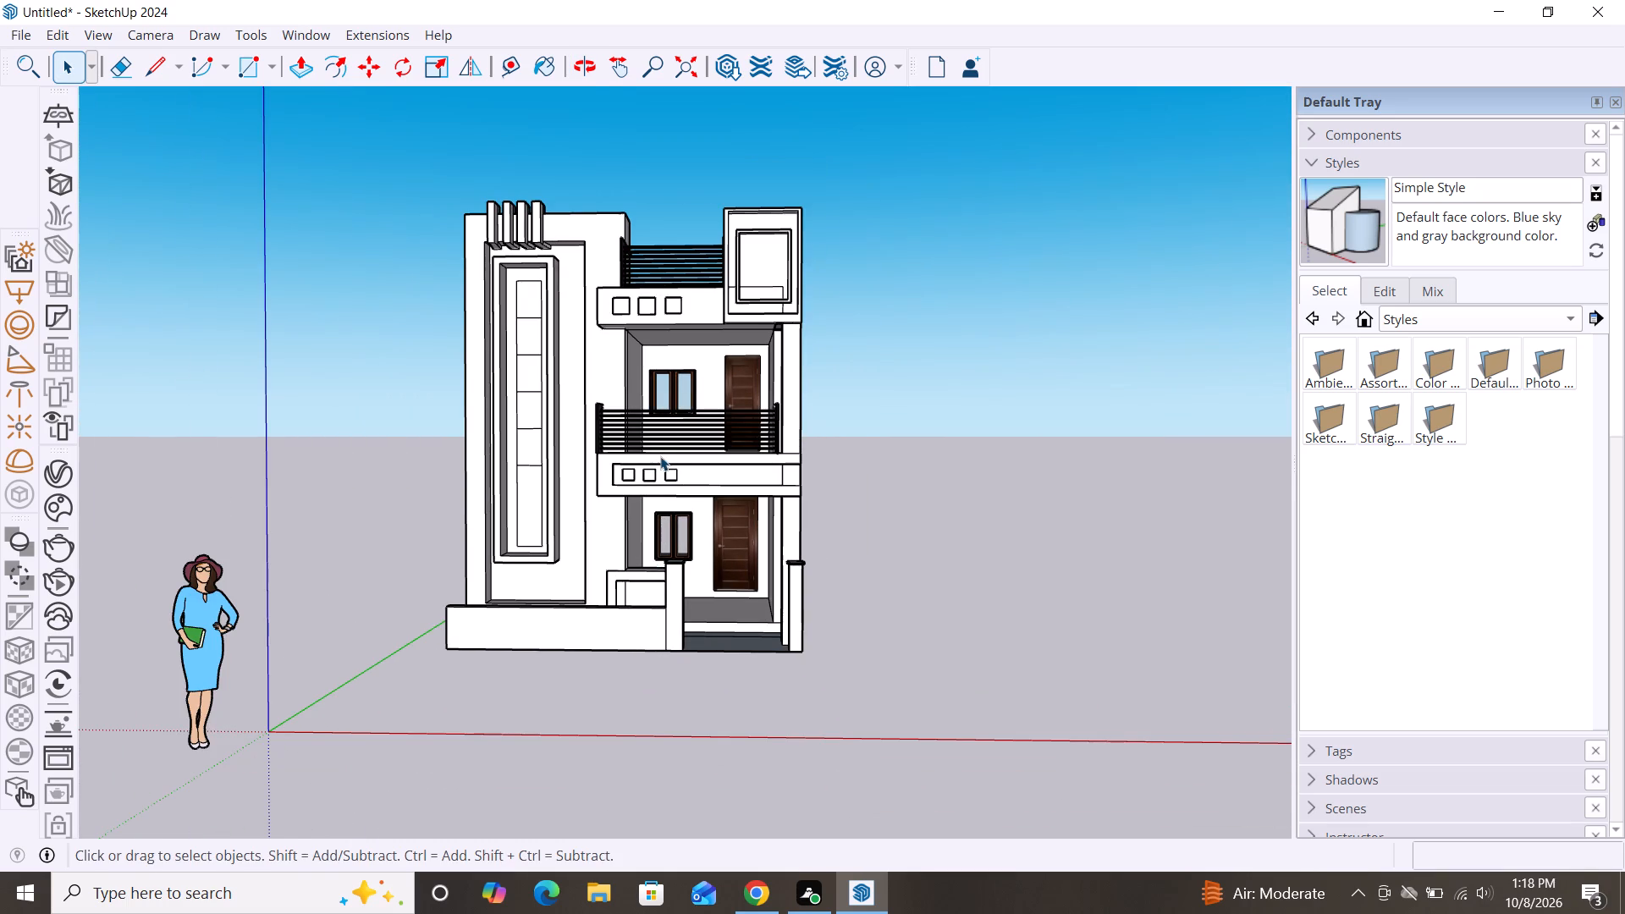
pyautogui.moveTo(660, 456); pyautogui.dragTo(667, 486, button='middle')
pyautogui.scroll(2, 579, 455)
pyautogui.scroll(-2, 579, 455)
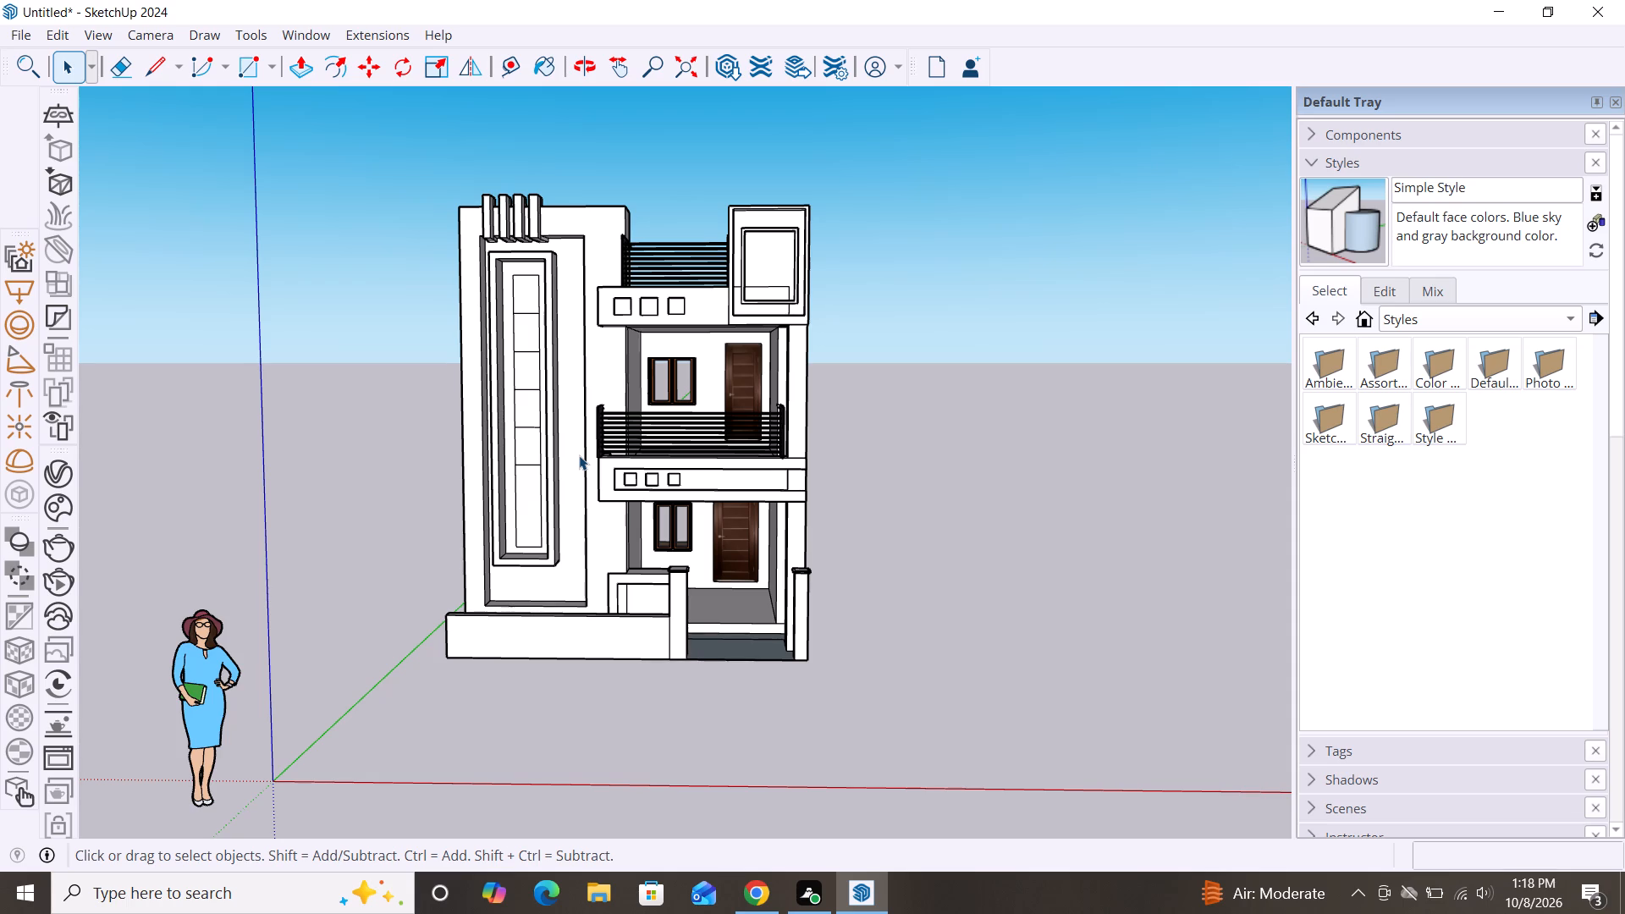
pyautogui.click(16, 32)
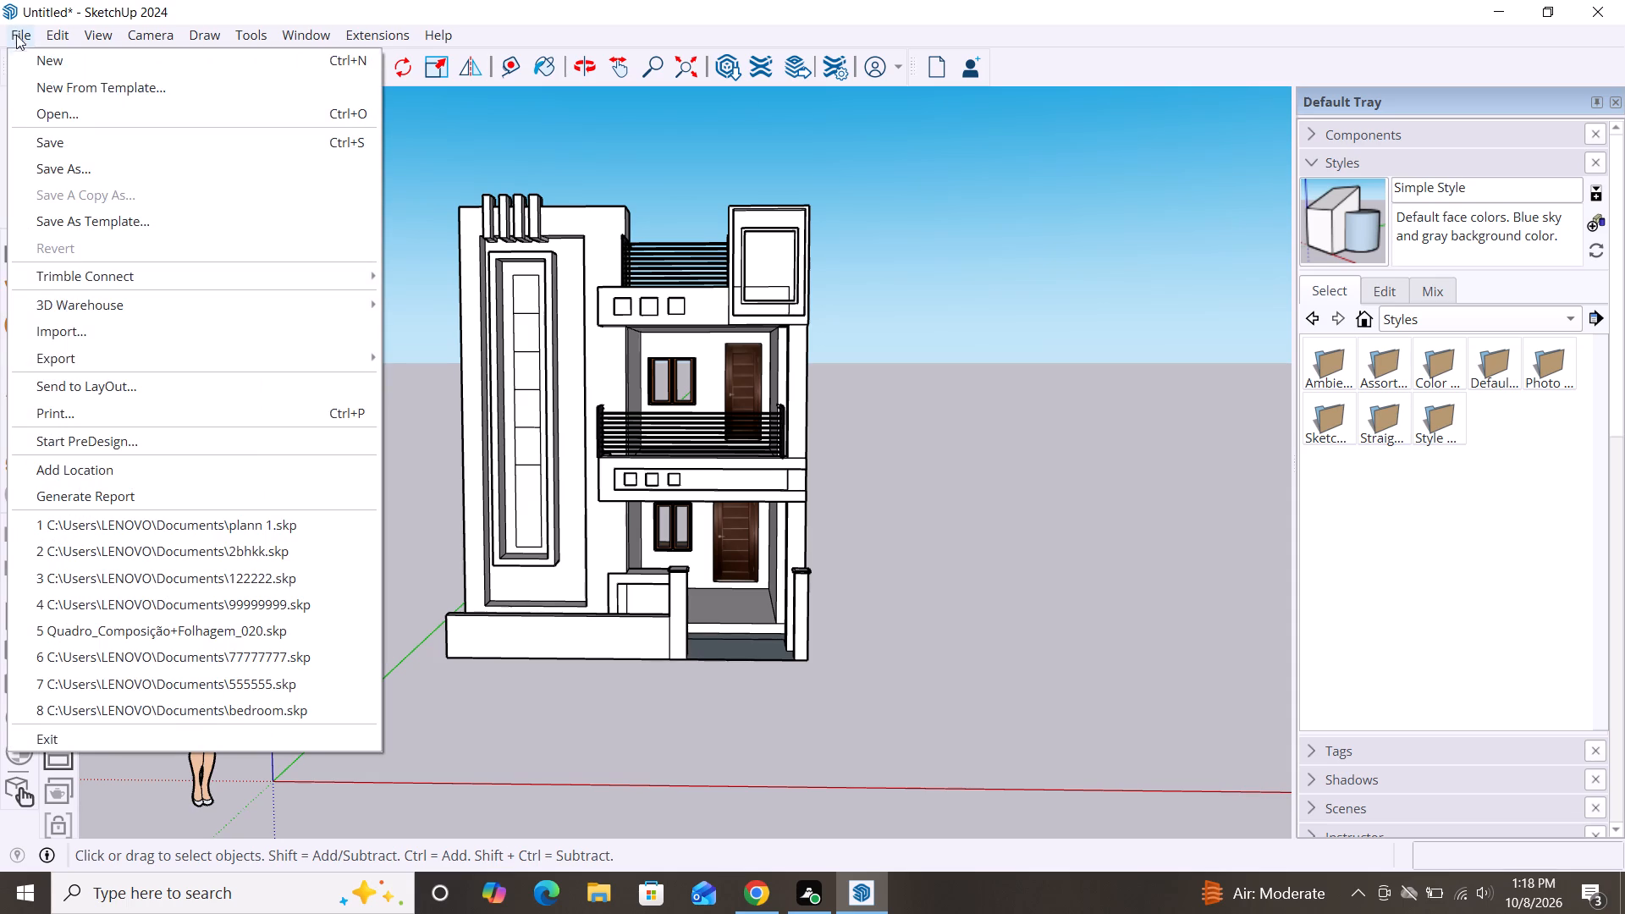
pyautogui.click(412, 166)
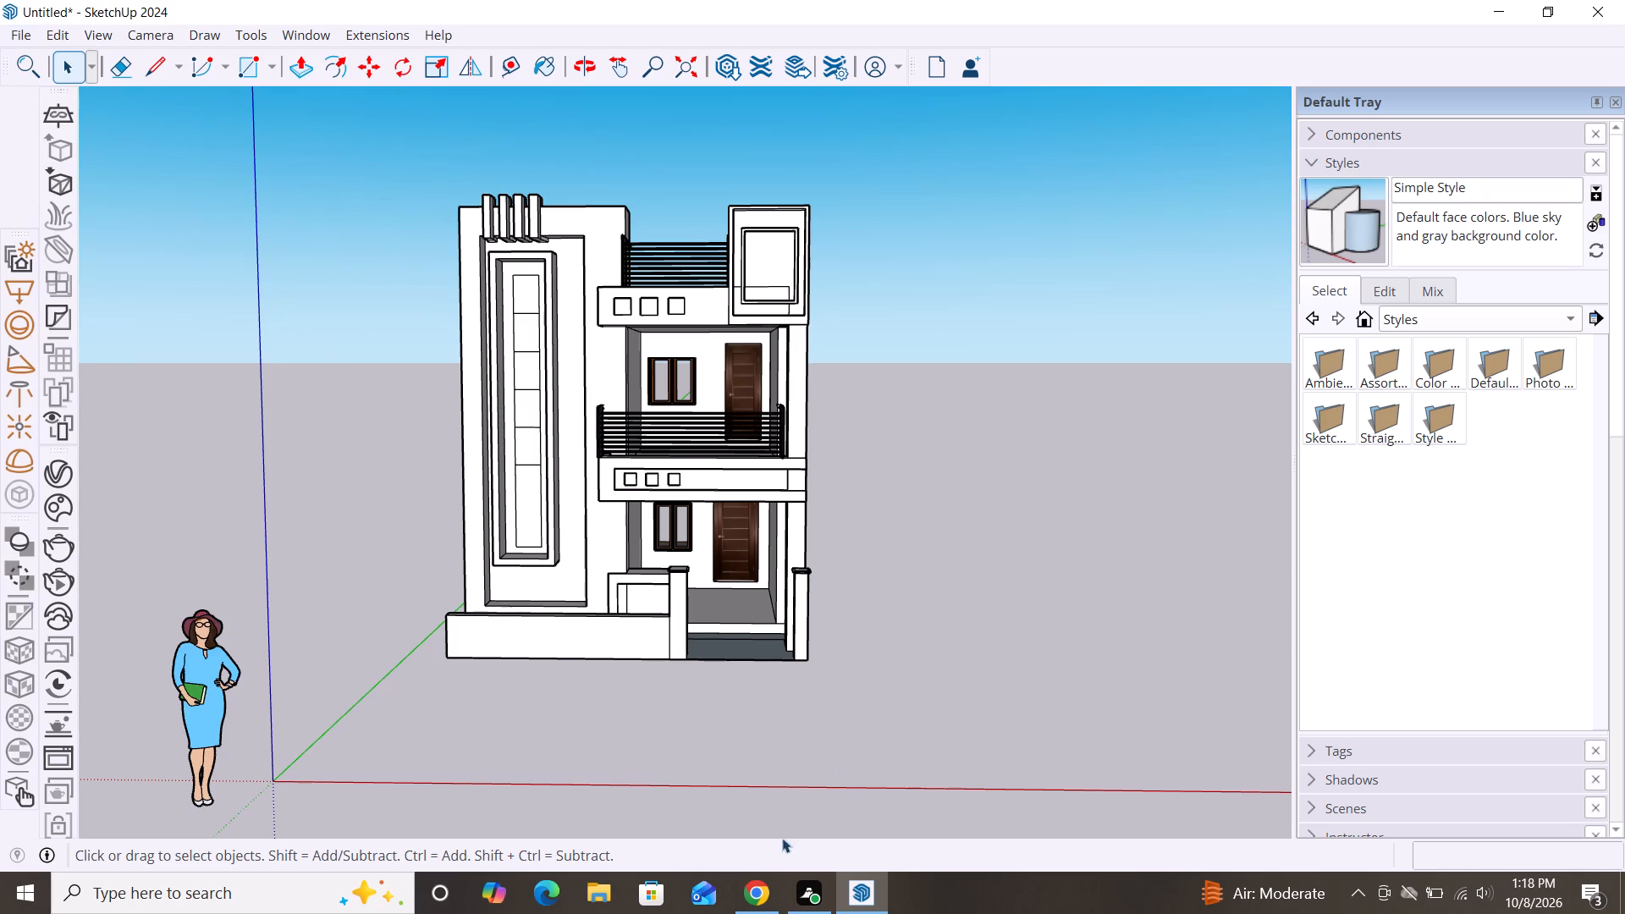
# Switch to 3D Warehouse in Chrome and search its models for "tree frames".
pyautogui.click(756, 900)
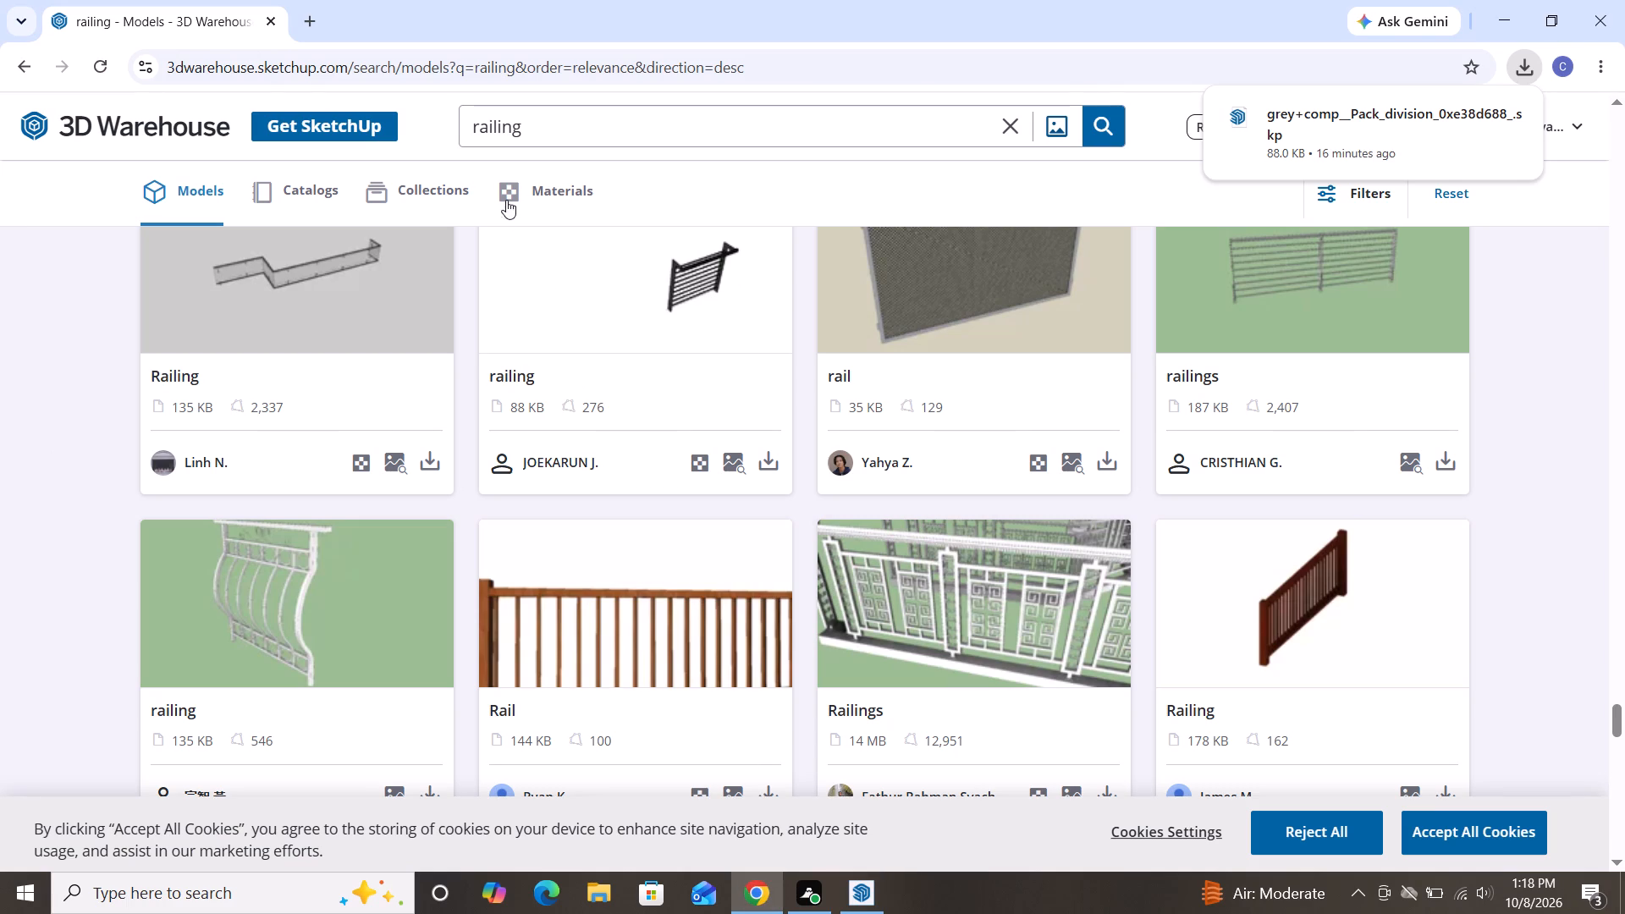
pyautogui.click(547, 129)
pyautogui.press('BackSpace')
pyautogui.press('BackSpace')
pyautogui.press('BackSpace')
pyautogui.press('BackSpace')
pyautogui.press('BackSpace')
pyautogui.press('BackSpace')
pyautogui.press('BackSpace')
pyautogui.press('BackSpace')
pyautogui.press('BackSpace')
pyautogui.press('BackSpace')
pyautogui.press('BackSpace')
pyautogui.press('BackSpace')
pyautogui.press('BackSpace')
pyautogui.press('BackSpace')
pyautogui.press('BackSpace')
pyautogui.press('BackSpace')
pyautogui.press('BackSpace')
pyautogui.press('BackSpace')
pyautogui.press('BackSpace')
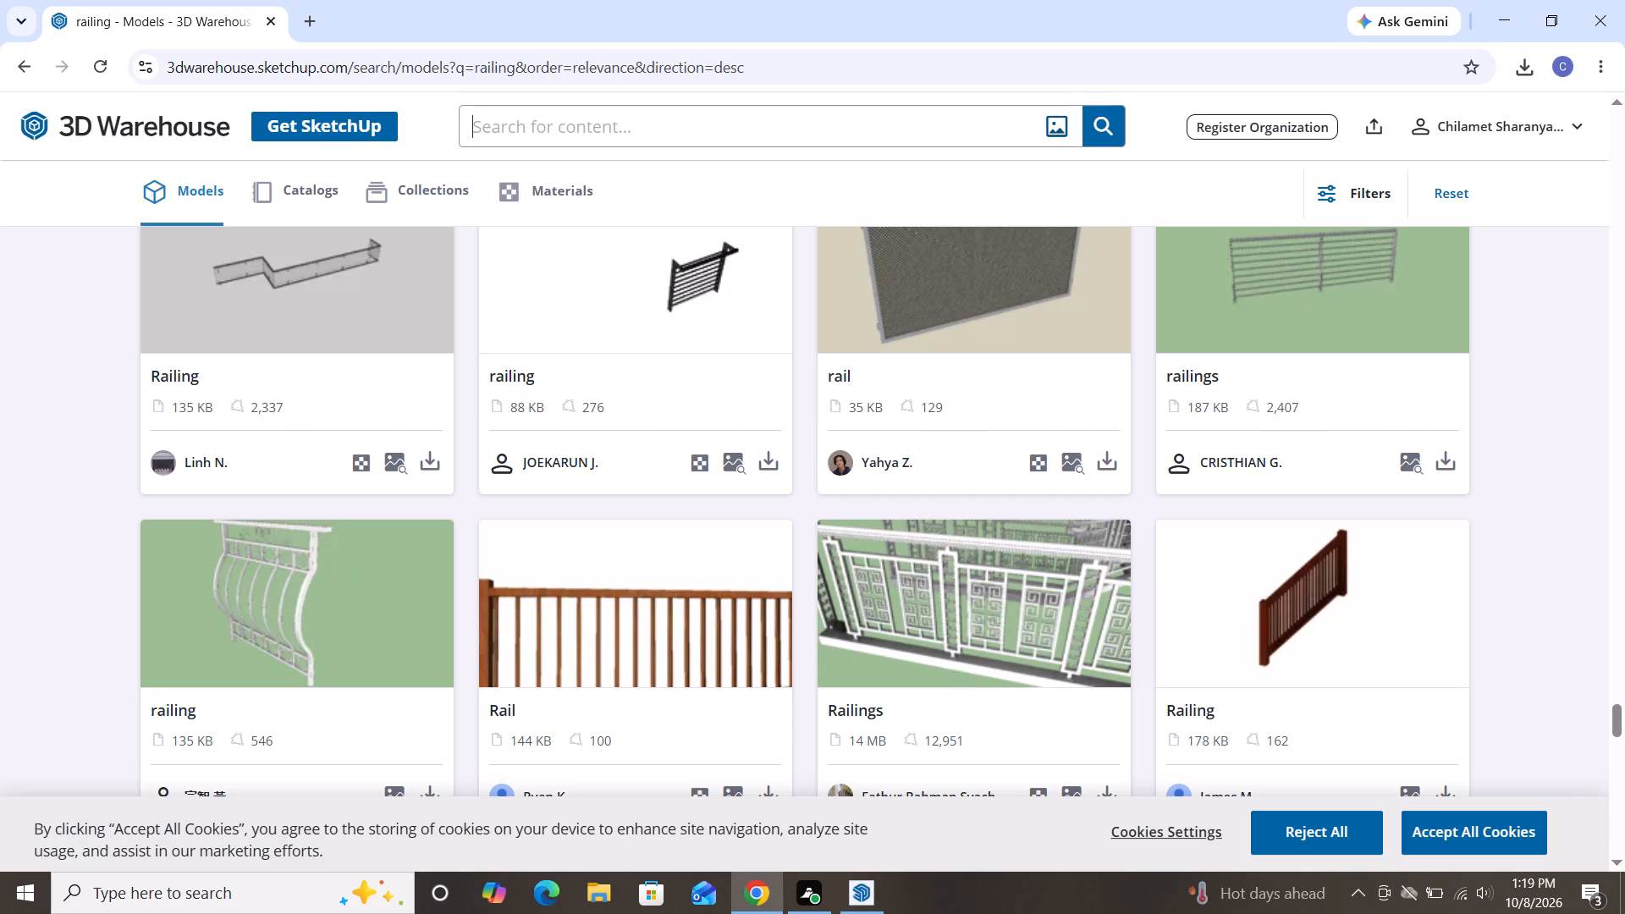
pyautogui.write('fram')
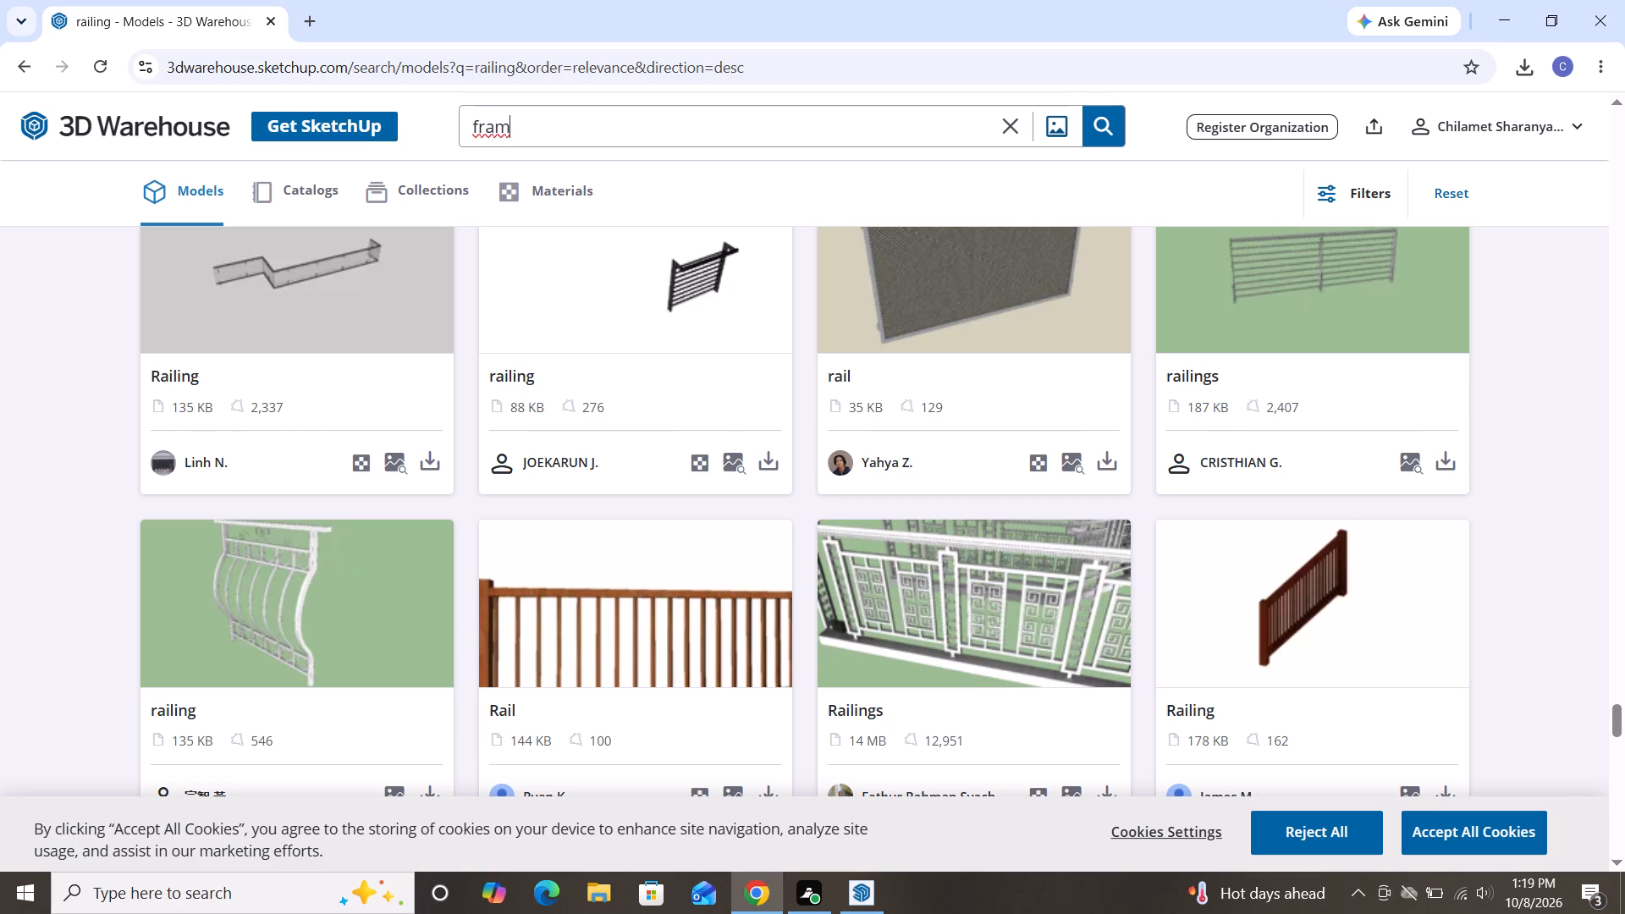
pyautogui.press('BackSpace')
pyautogui.press('BackSpace')
pyautogui.press('BackSpace')
pyautogui.press('BackSpace')
pyautogui.write('tree')
pyautogui.press('space')
pyautogui.write('fra')
pyautogui.write('mes')
pyautogui.press('Return')
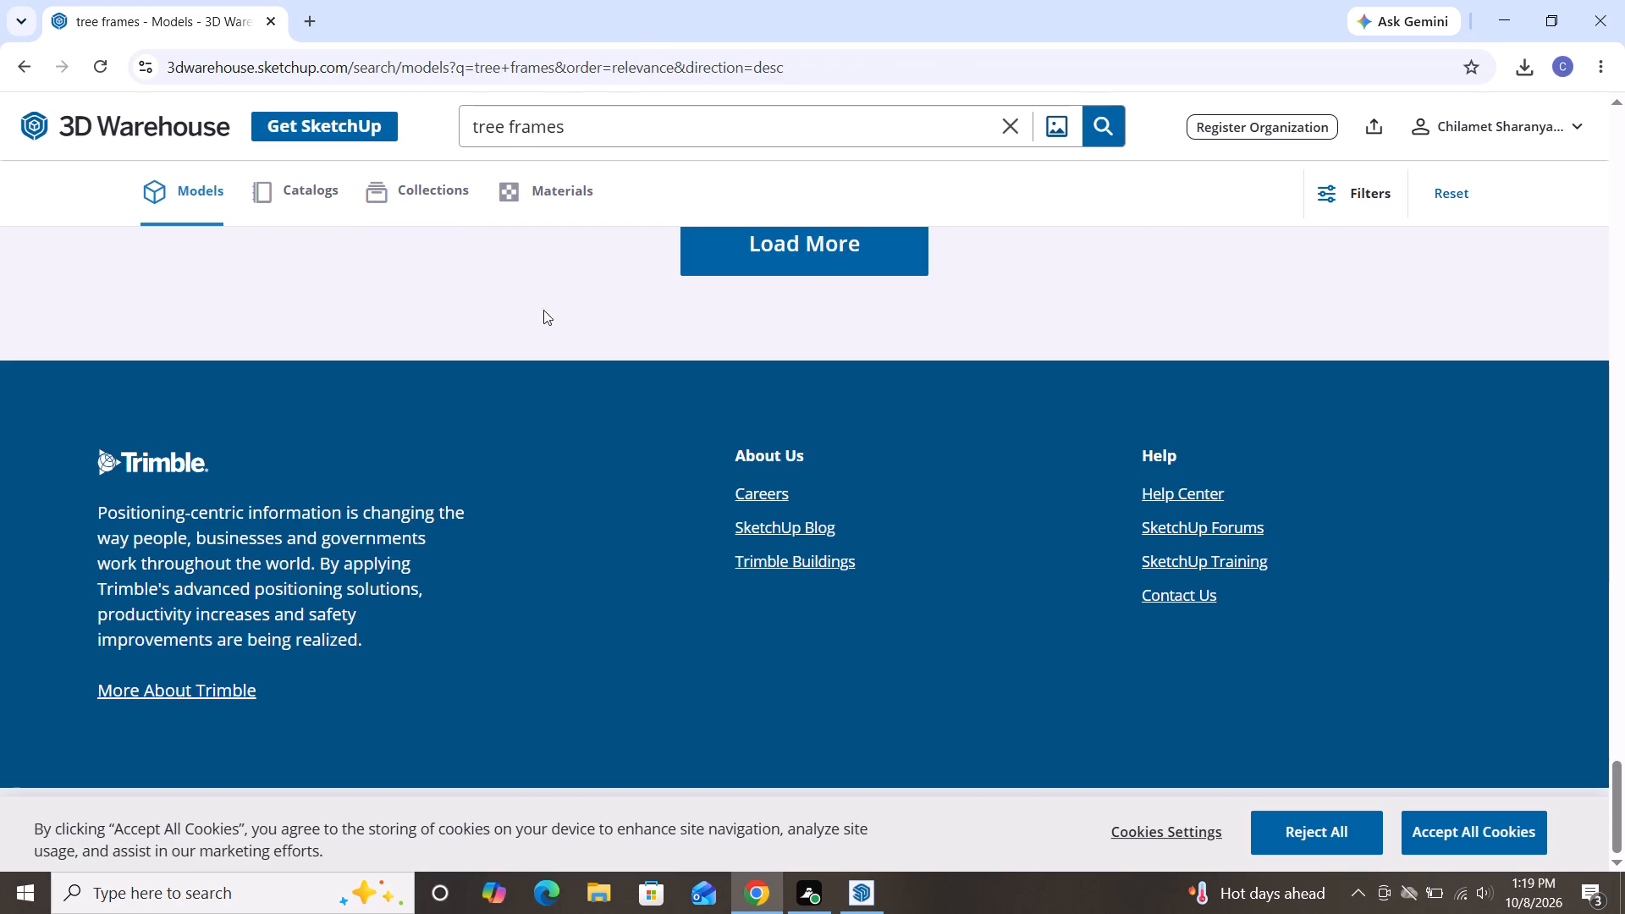
# Browse the tree frames results for a framed tree picture suited to the house model.
pyautogui.click(770, 270)
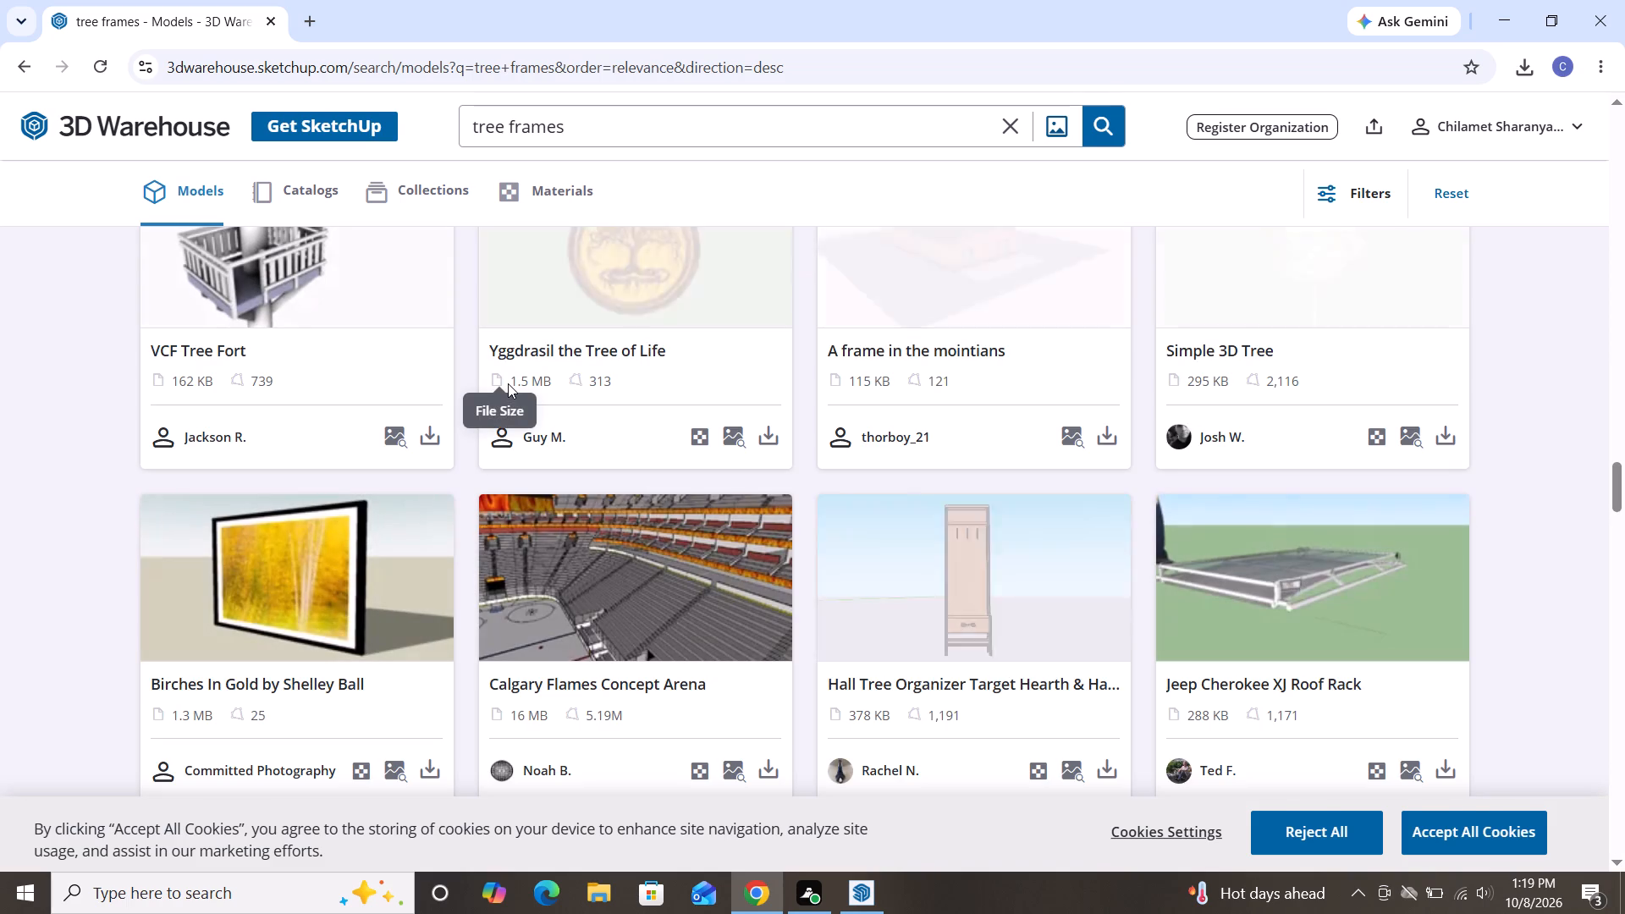
pyautogui.scroll(-1, 462, 476)
pyautogui.scroll(3, 462, 476)
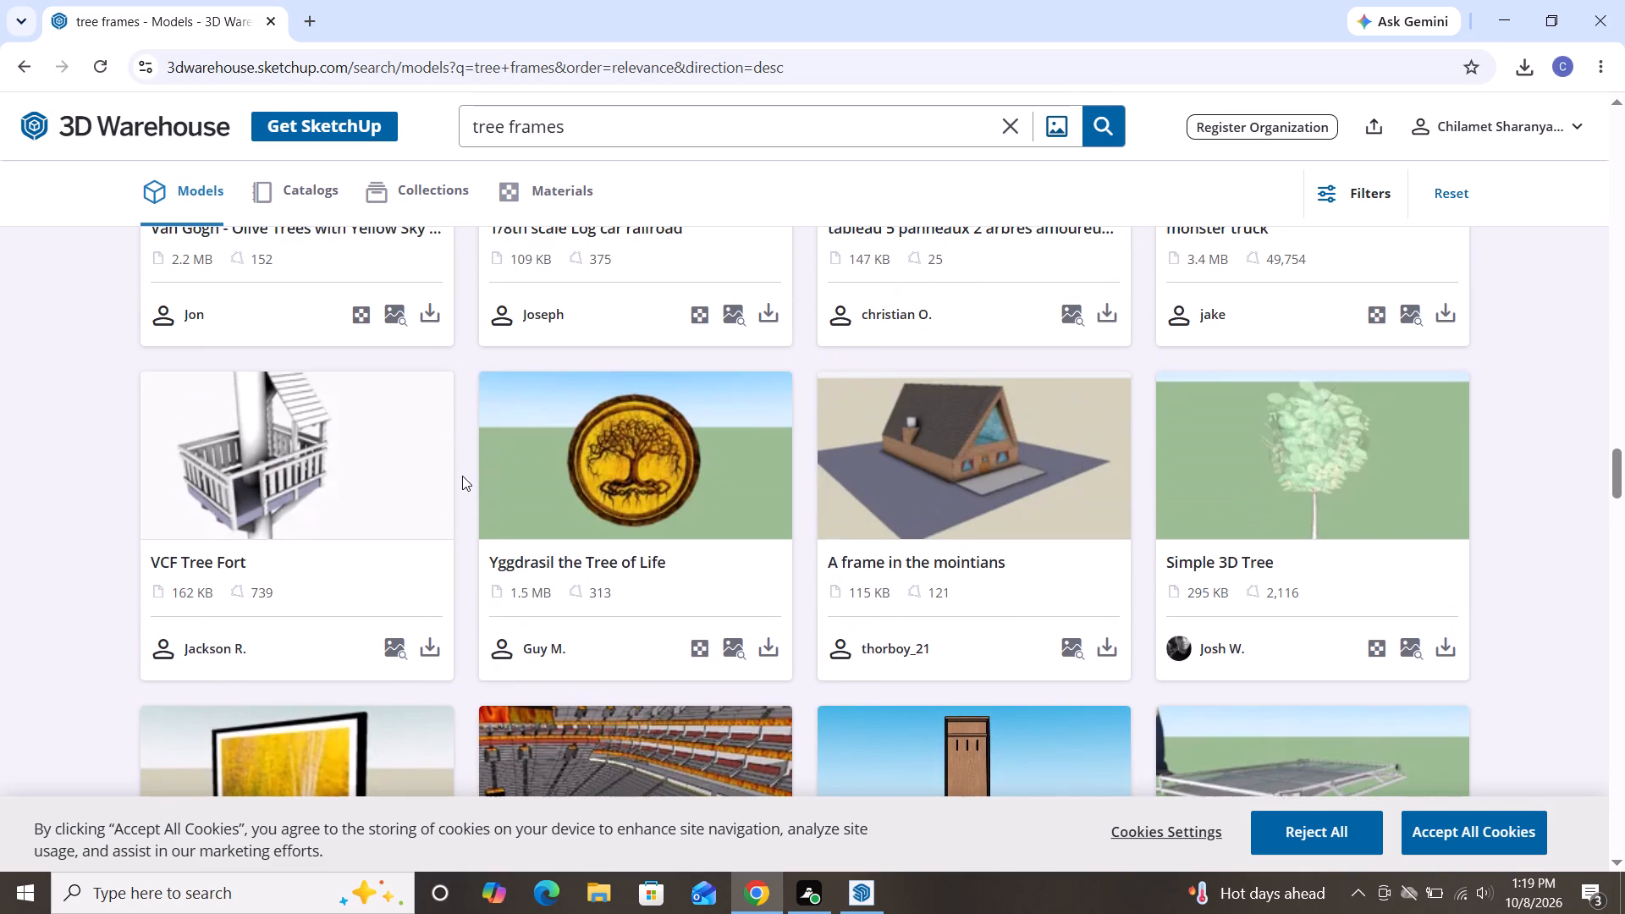
pyautogui.scroll(4, 462, 476)
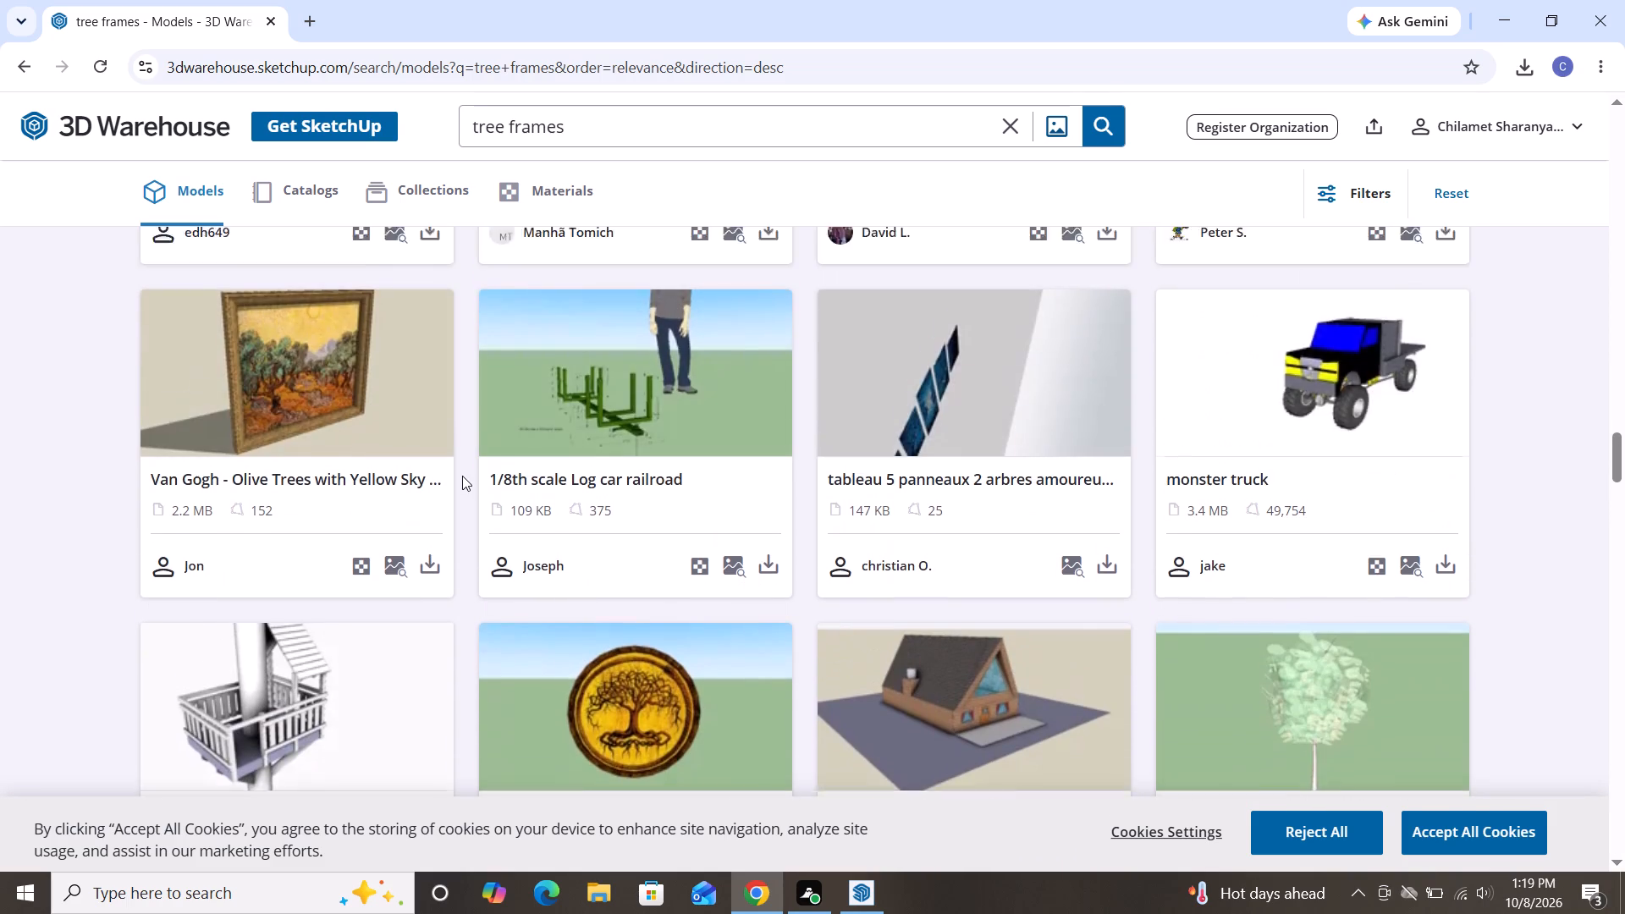
pyautogui.scroll(3, 462, 476)
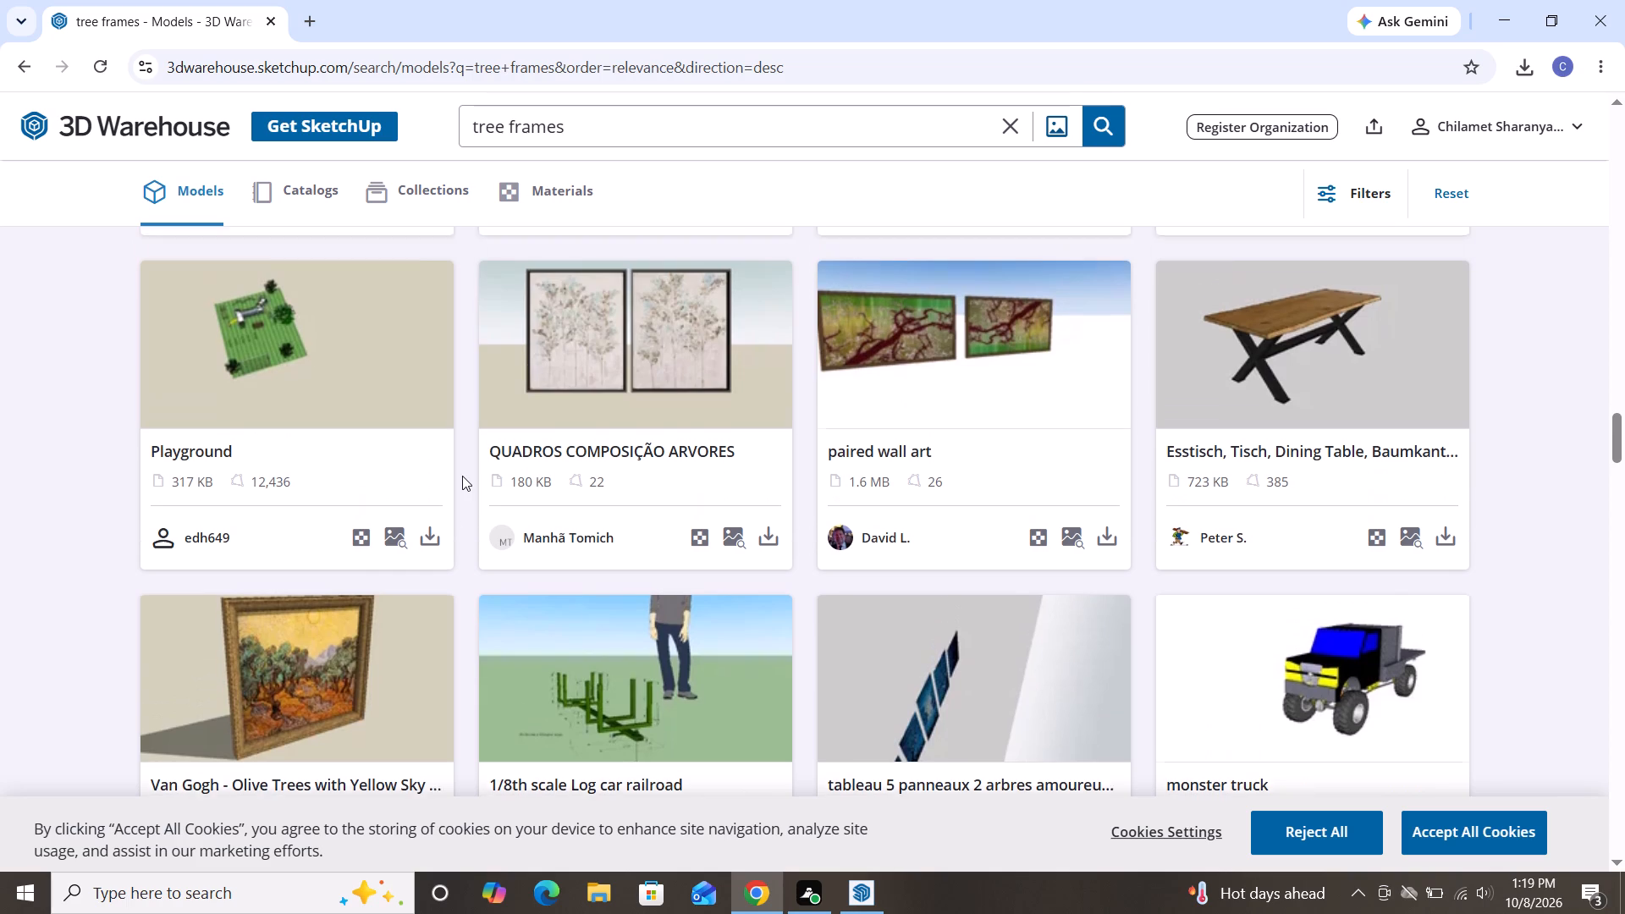
pyautogui.scroll(2, 462, 476)
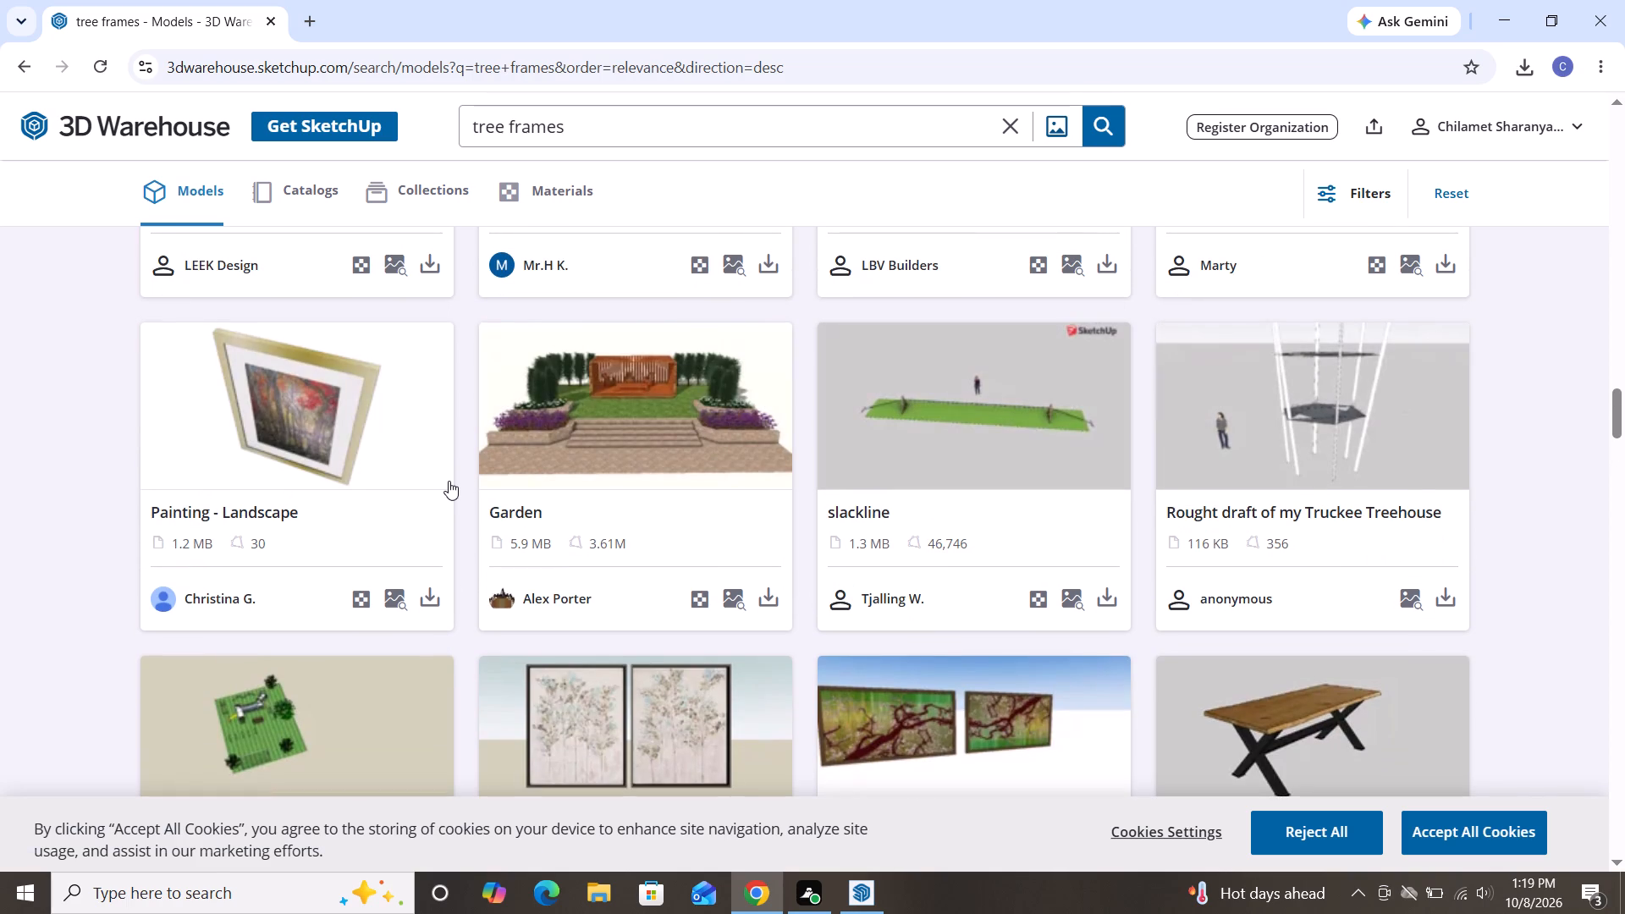
pyautogui.scroll(7, 449, 481)
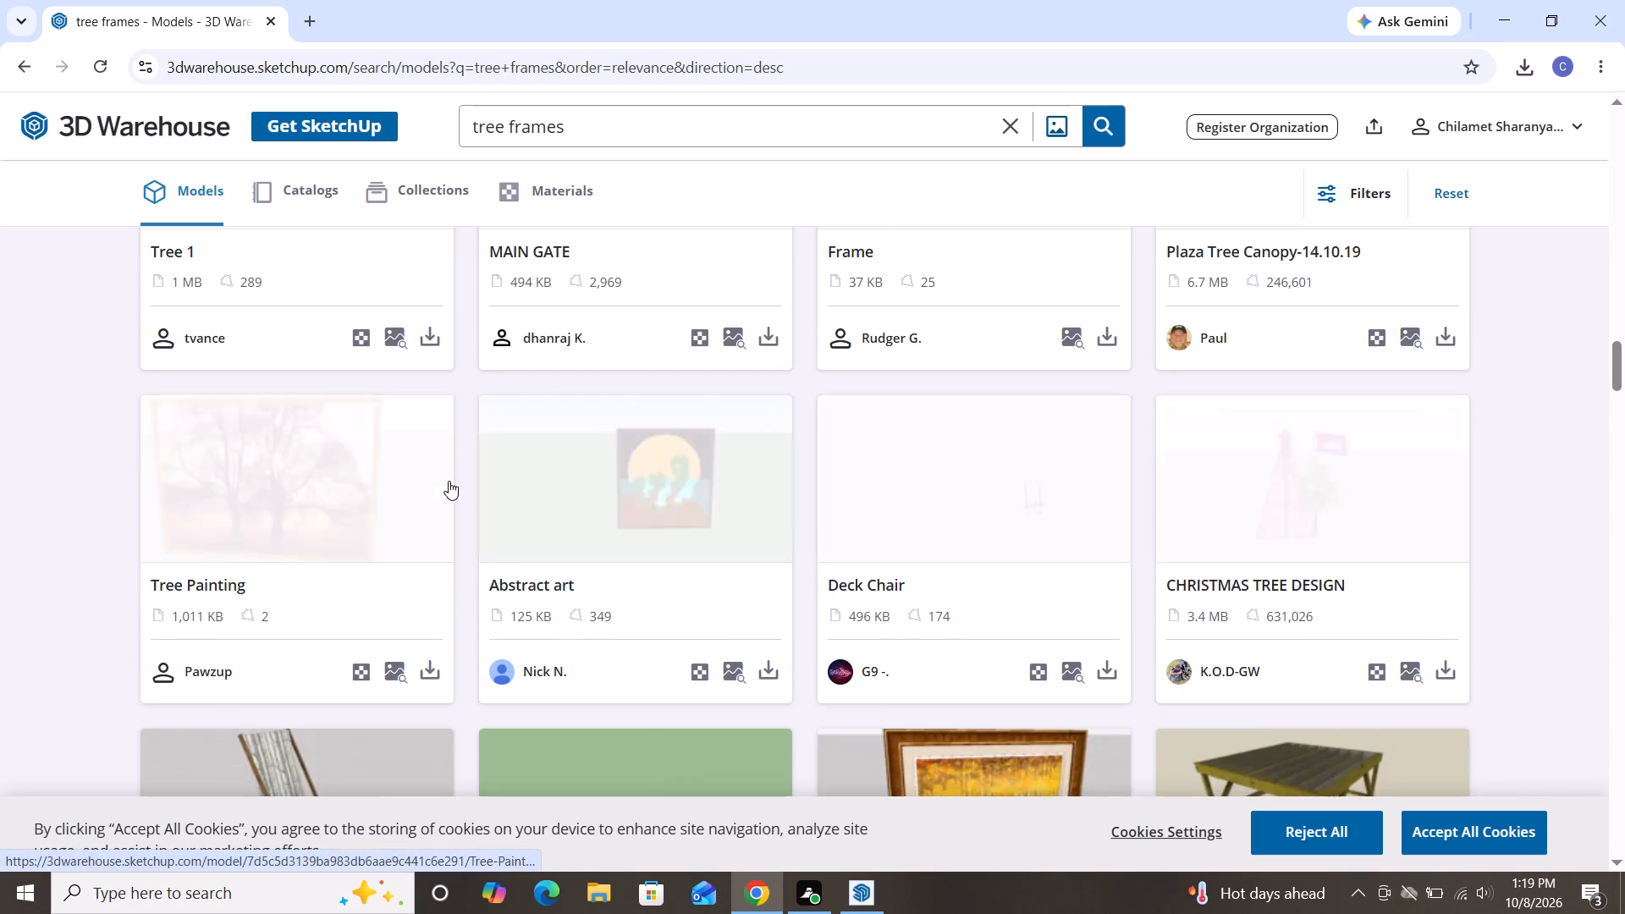
pyautogui.scroll(4, 449, 481)
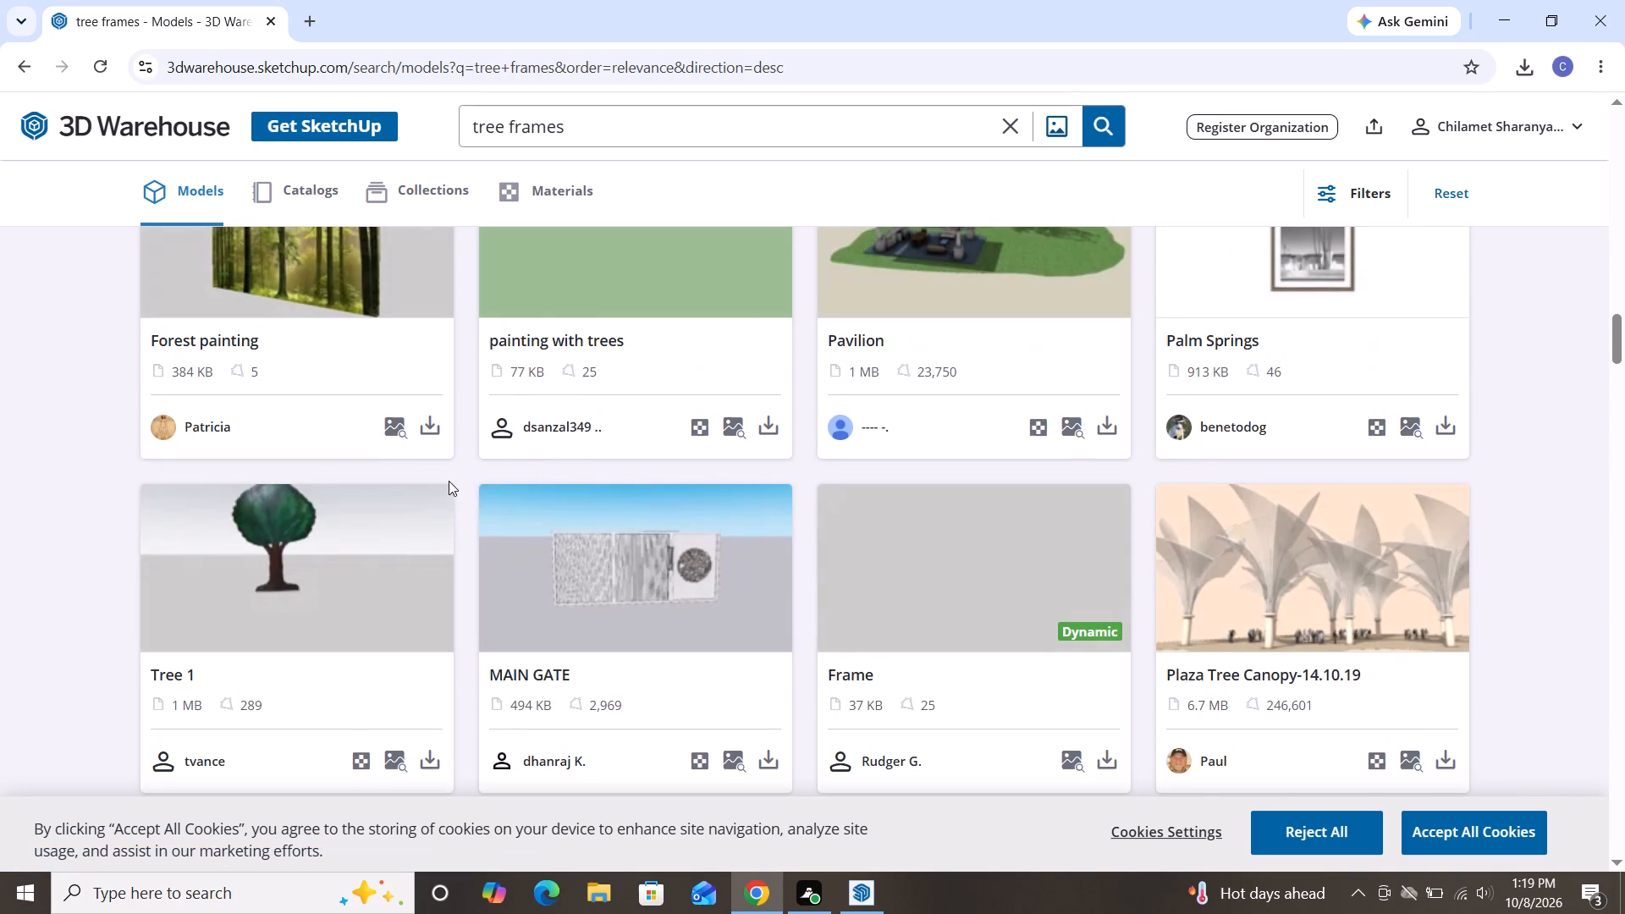
pyautogui.scroll(4, 449, 481)
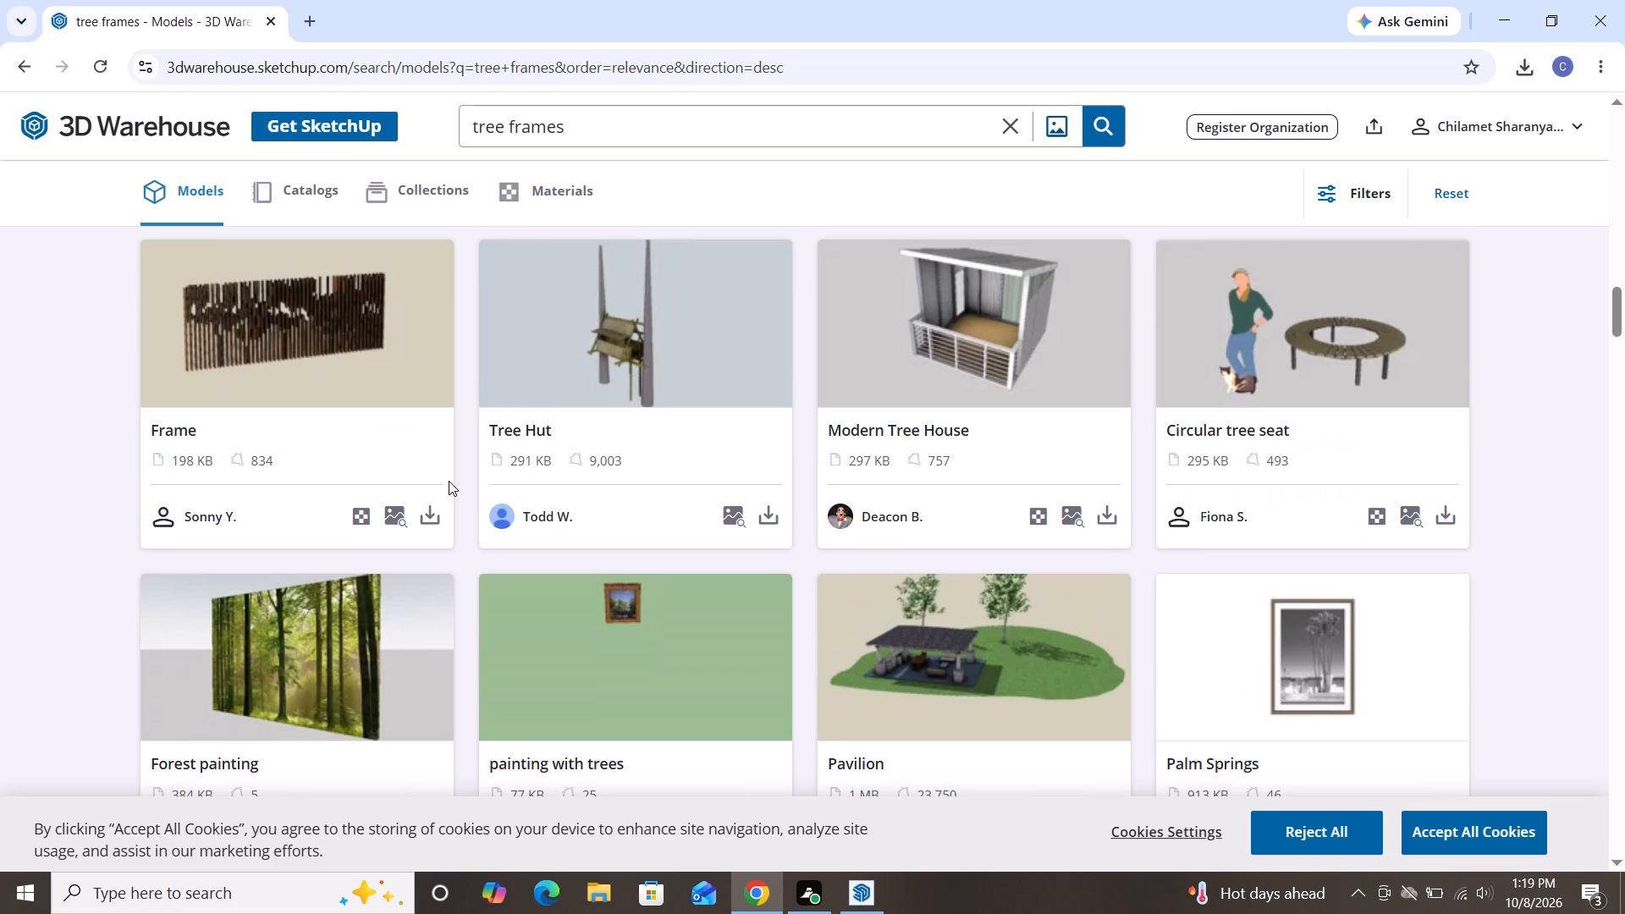
pyautogui.scroll(9, 449, 481)
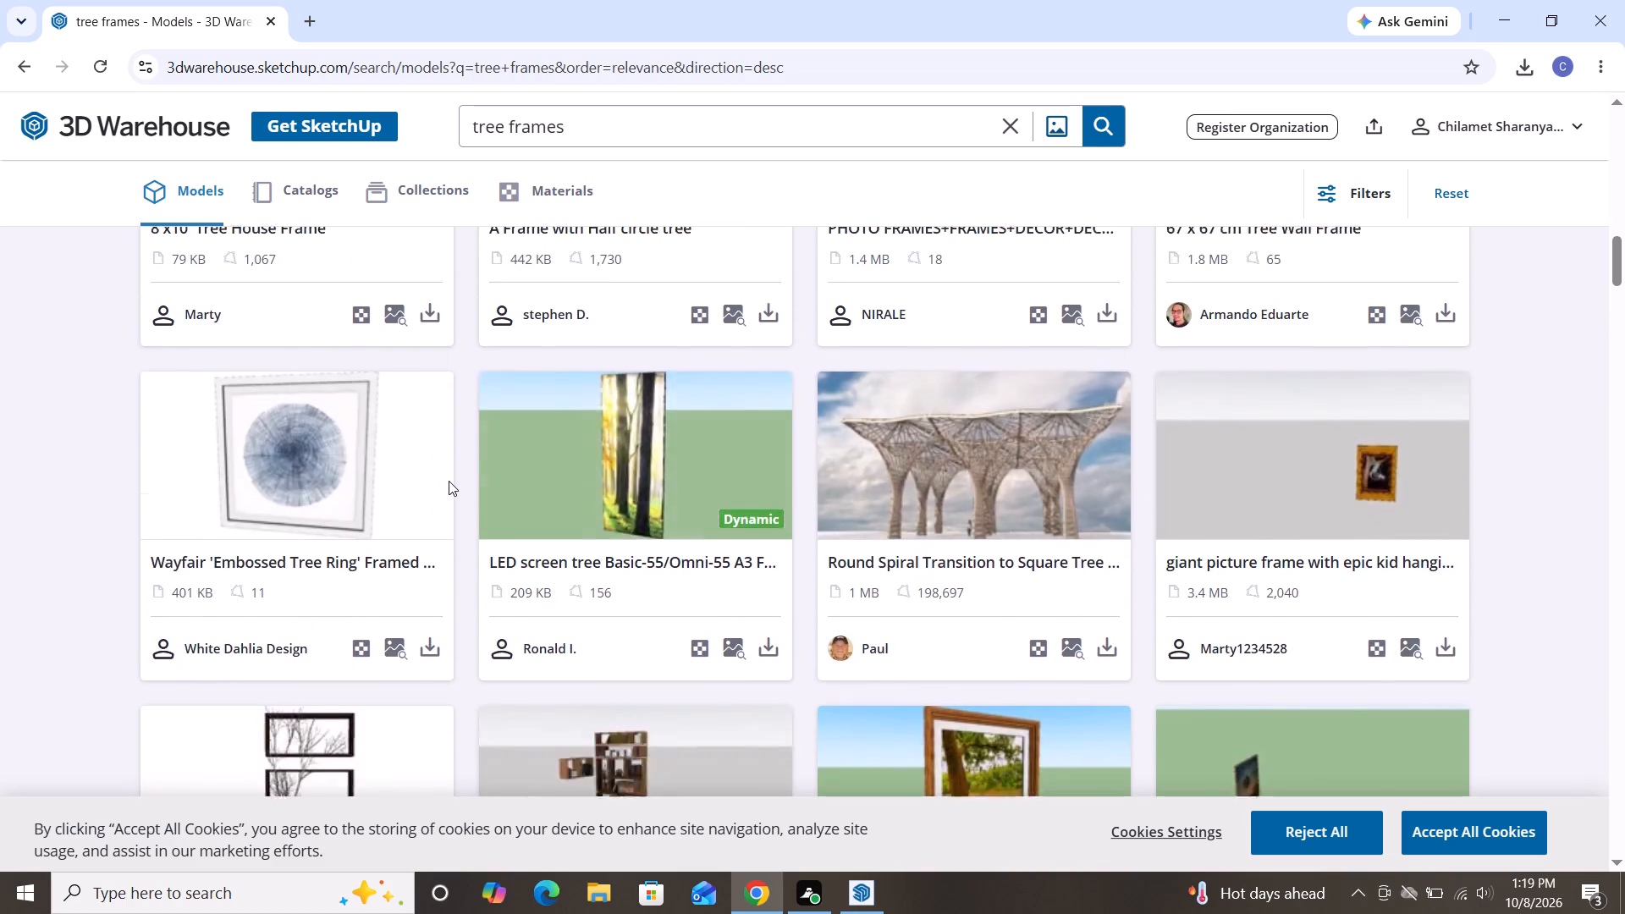
pyautogui.scroll(9, 449, 481)
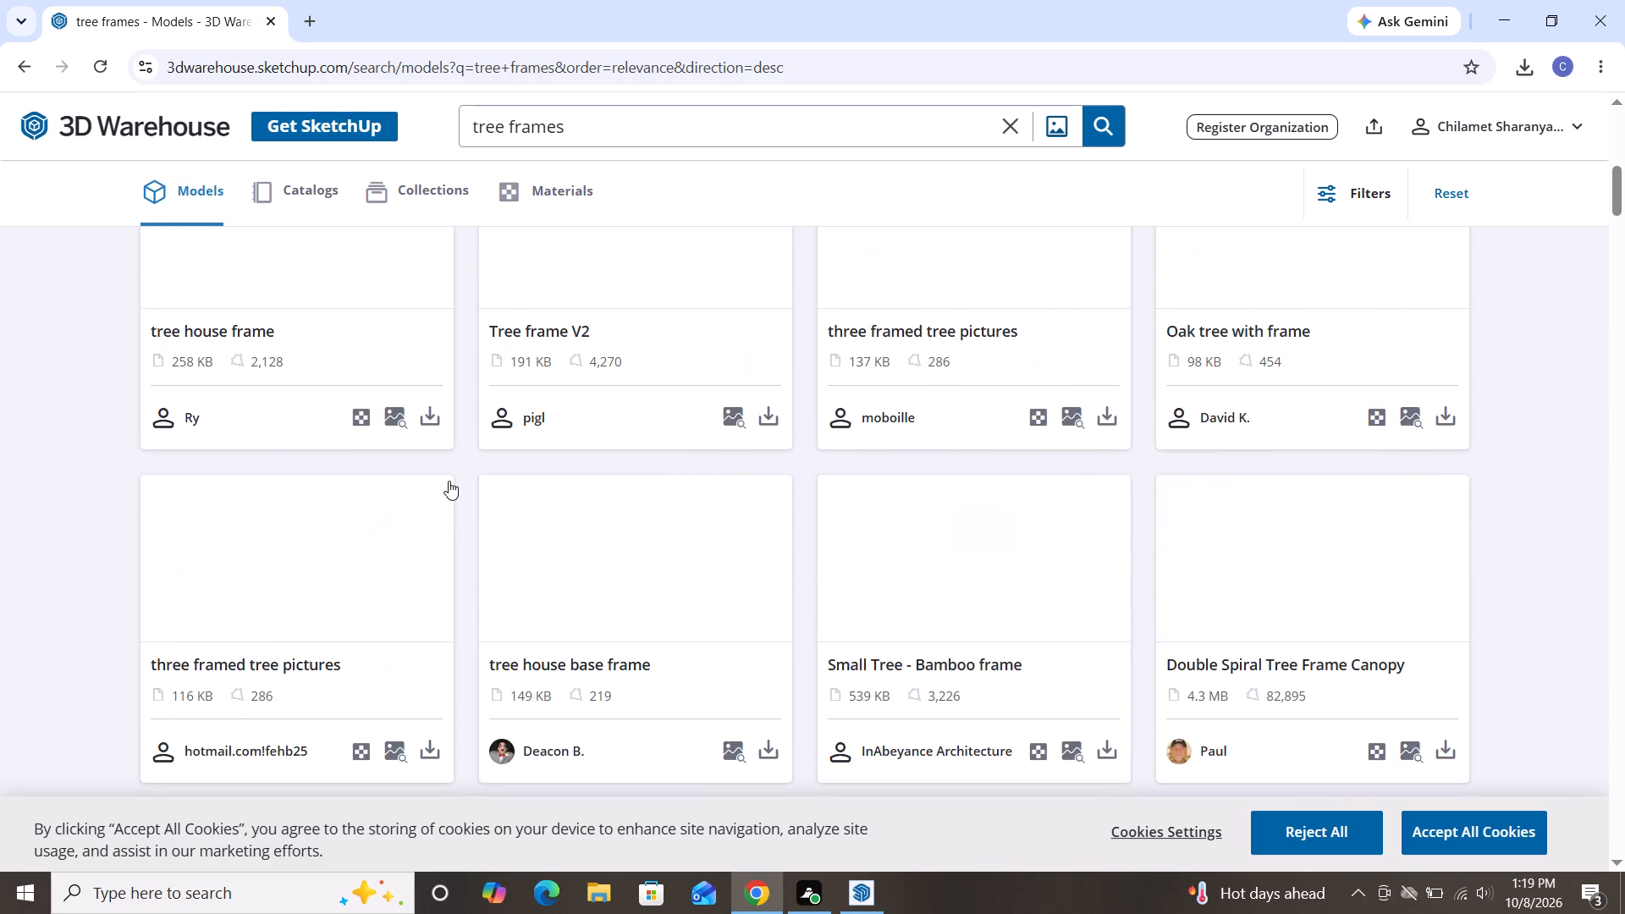
pyautogui.scroll(5, 449, 481)
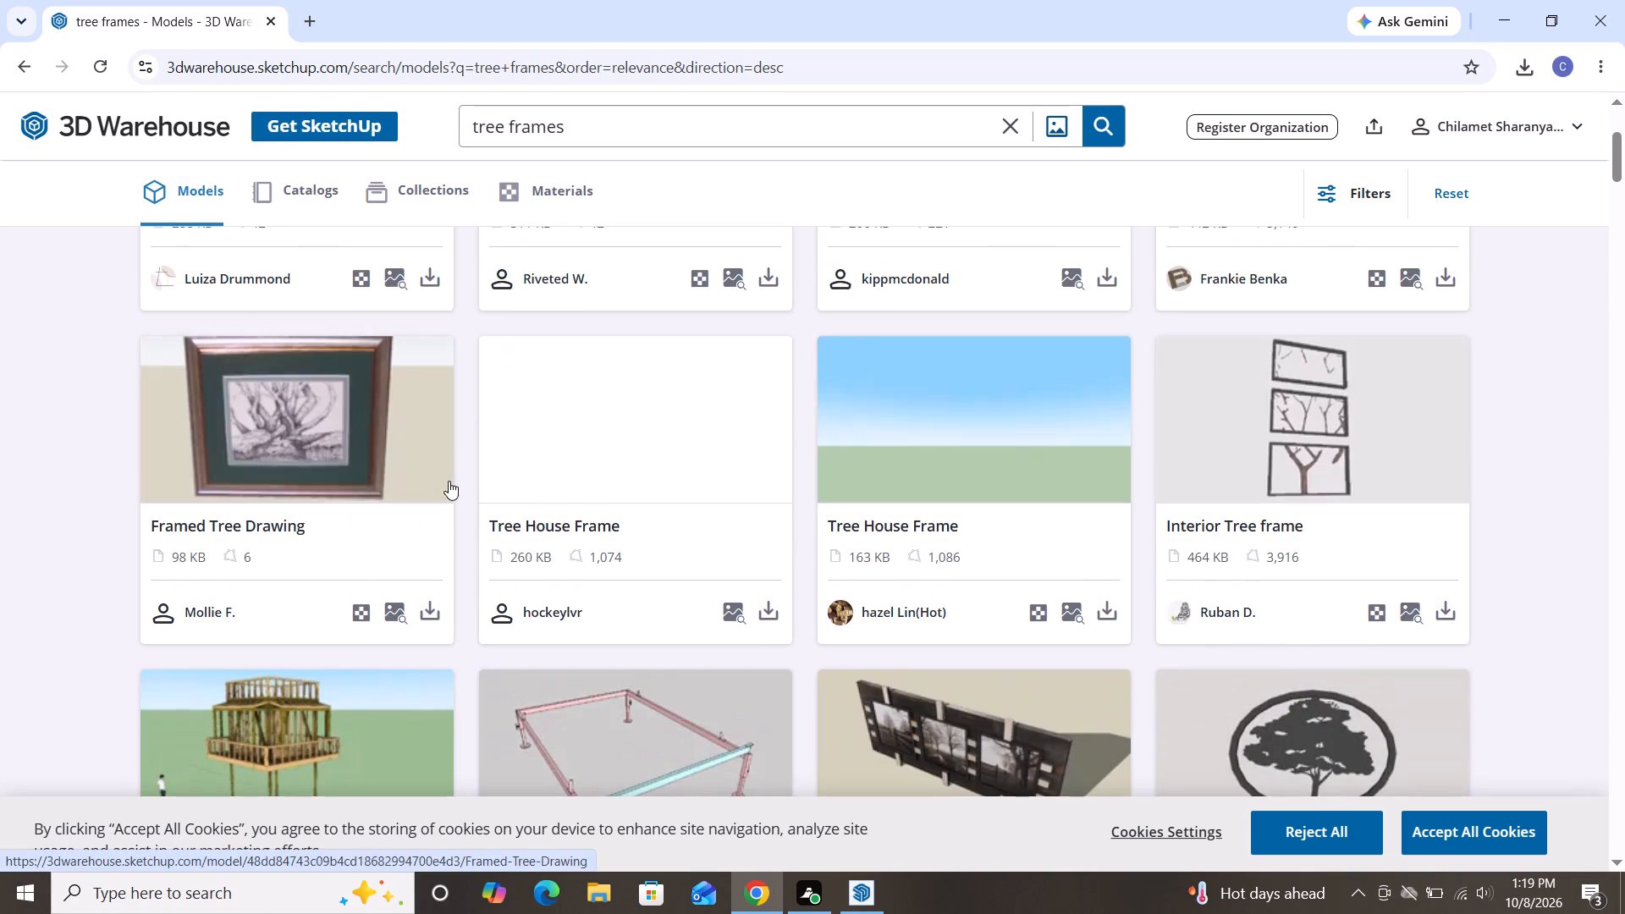
pyautogui.scroll(9, 481, 465)
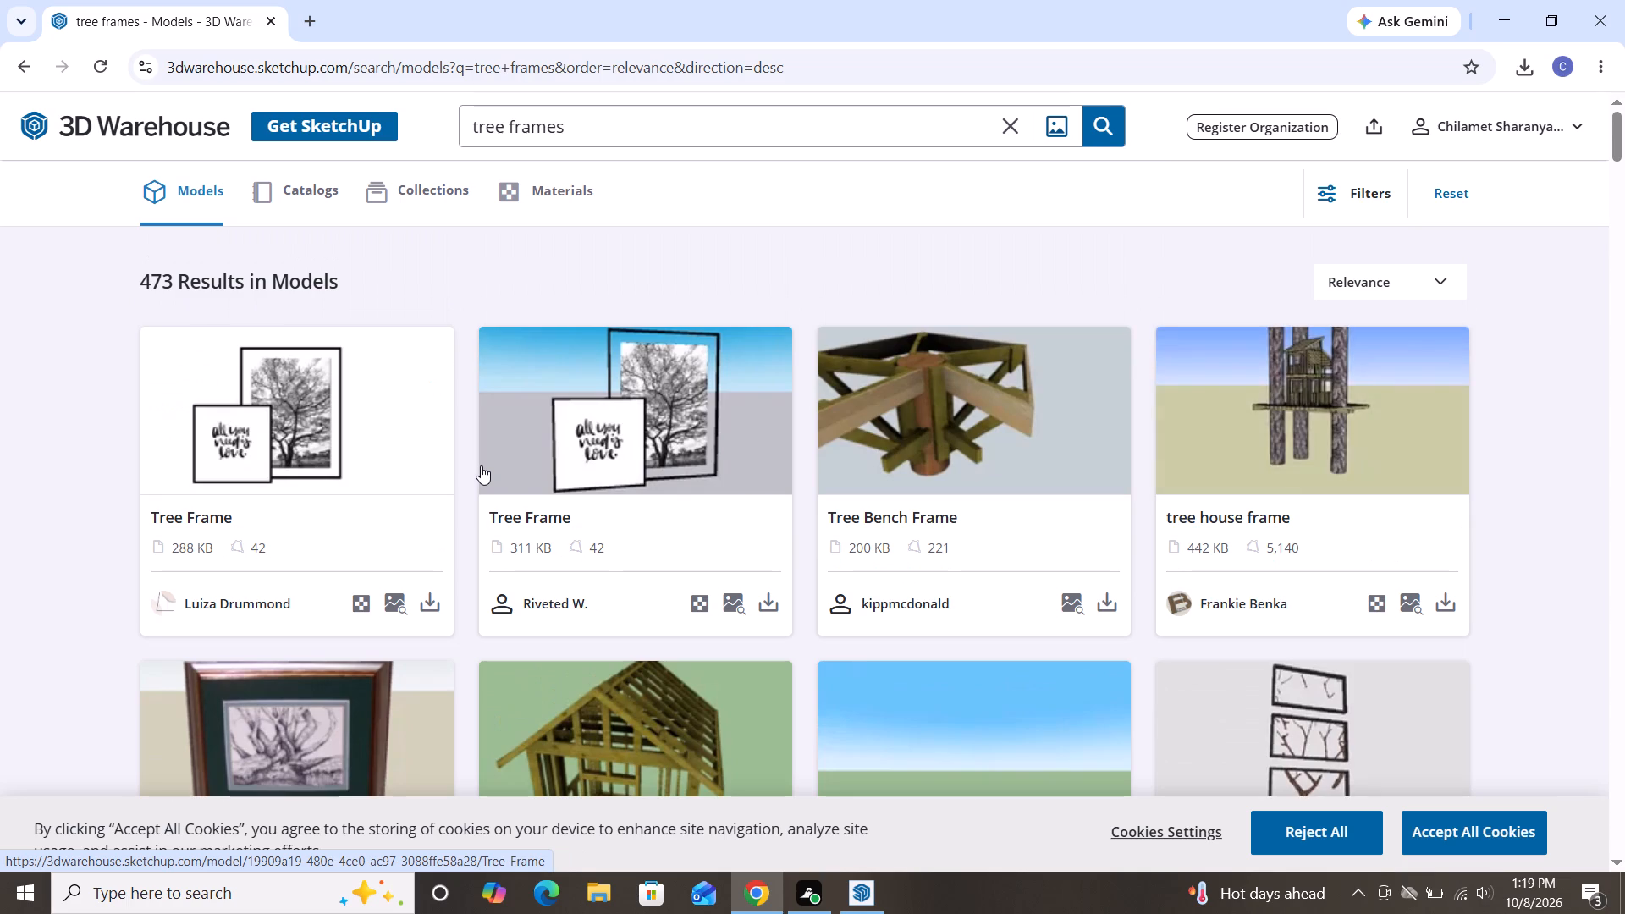
pyautogui.scroll(1, 481, 465)
pyautogui.scroll(-16, 481, 465)
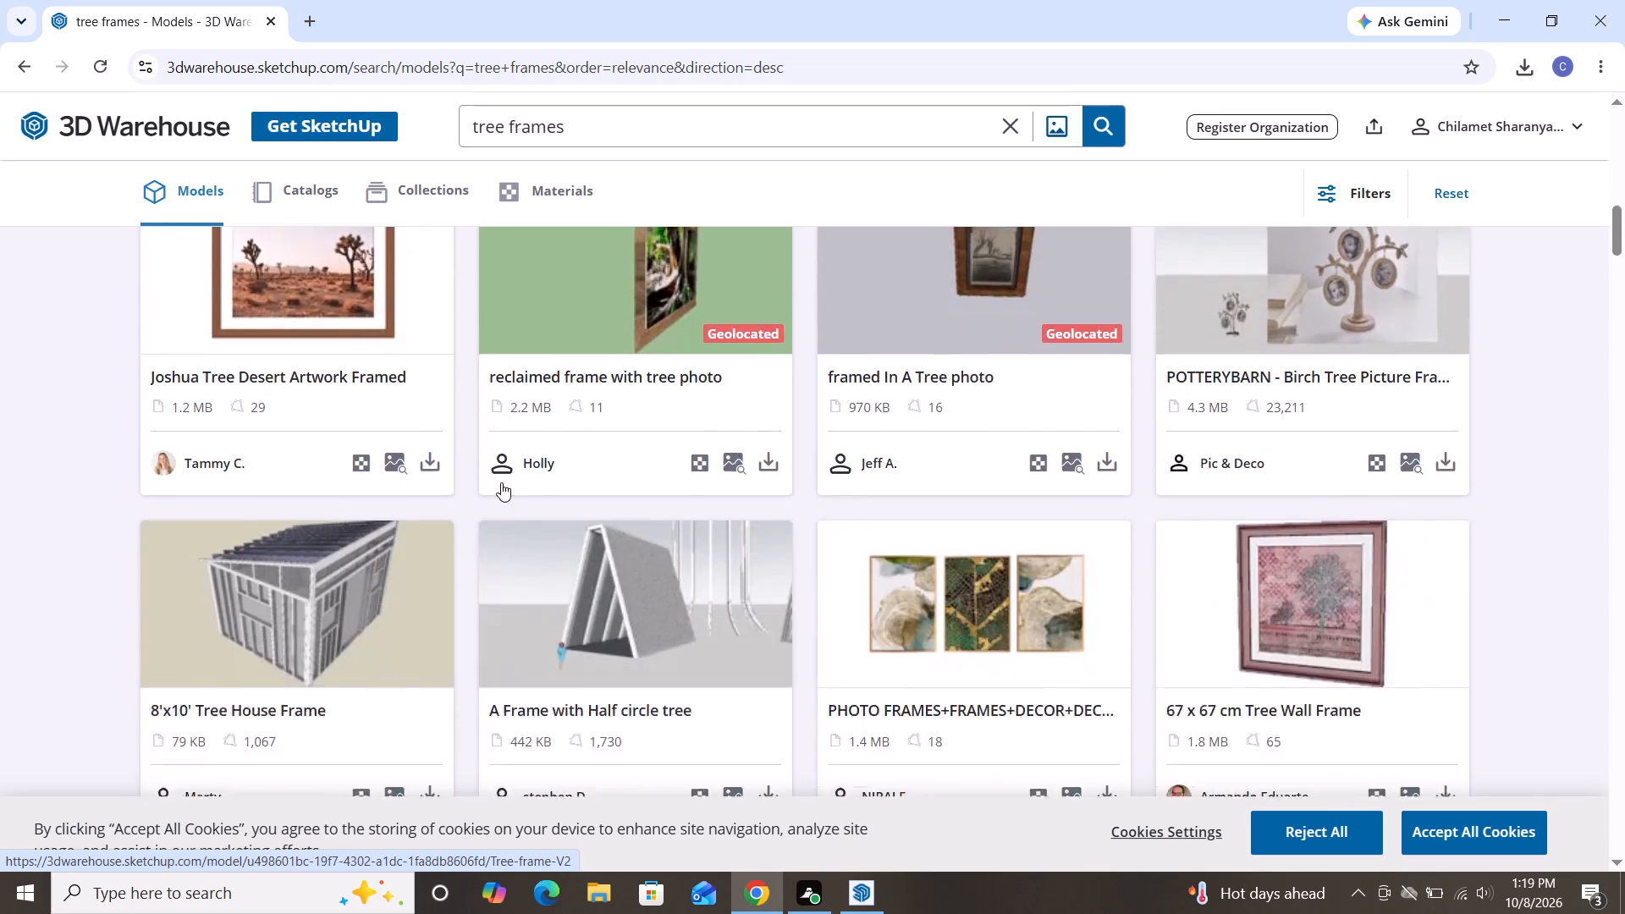
pyautogui.scroll(-20, 501, 482)
pyautogui.scroll(-3, 503, 487)
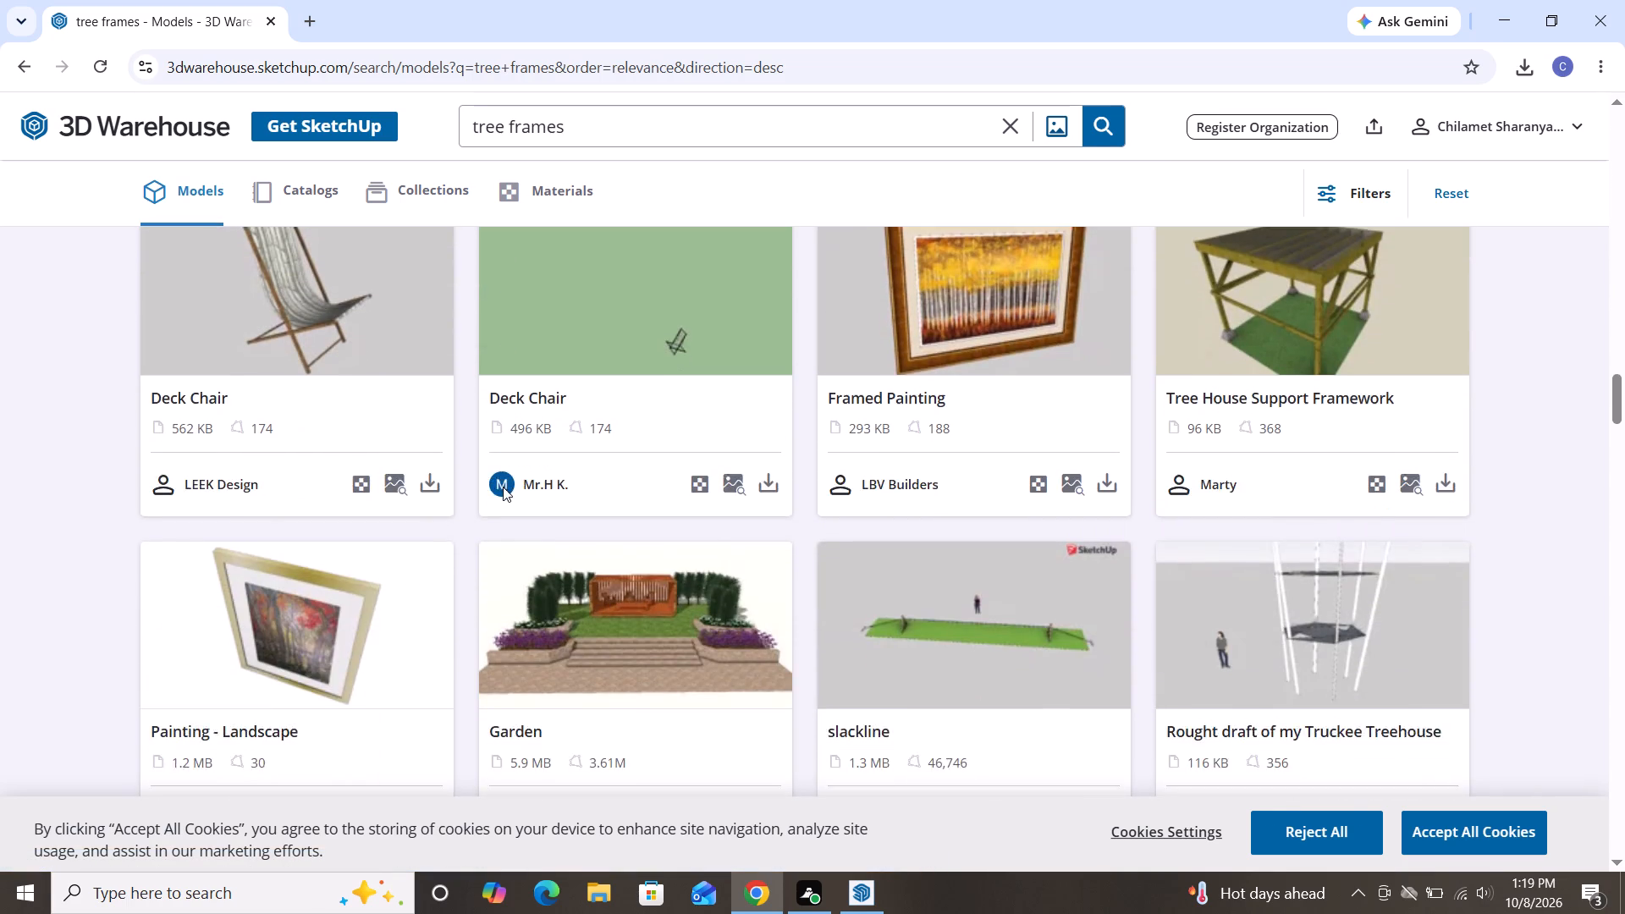
pyautogui.scroll(-3, 503, 487)
pyautogui.scroll(-5, 620, 465)
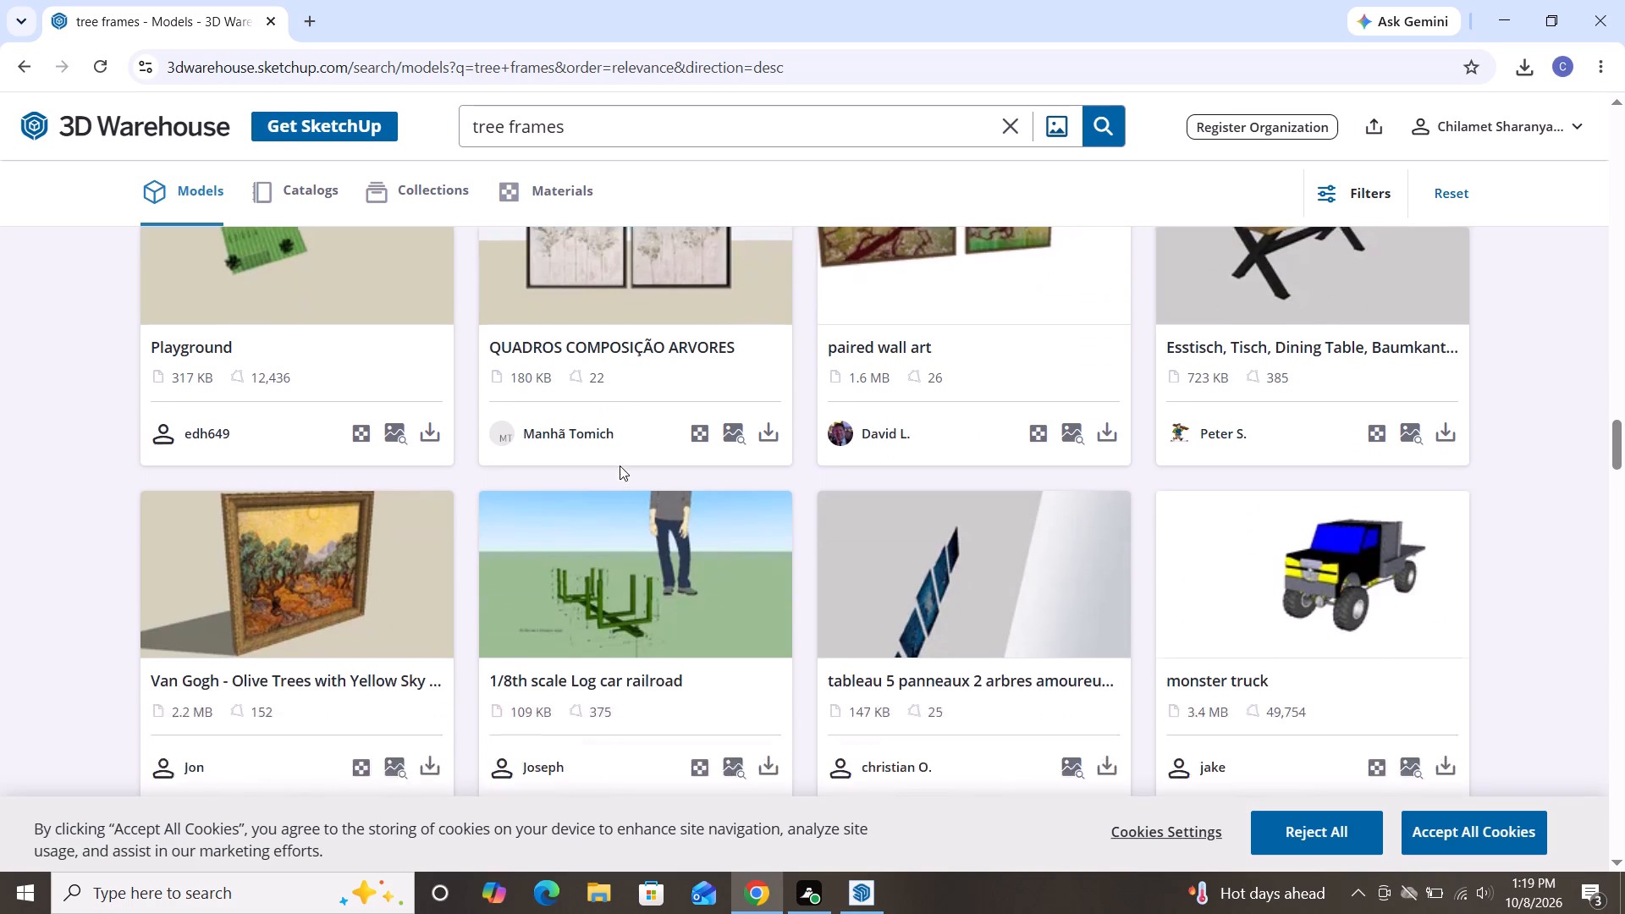
pyautogui.scroll(-3, 620, 465)
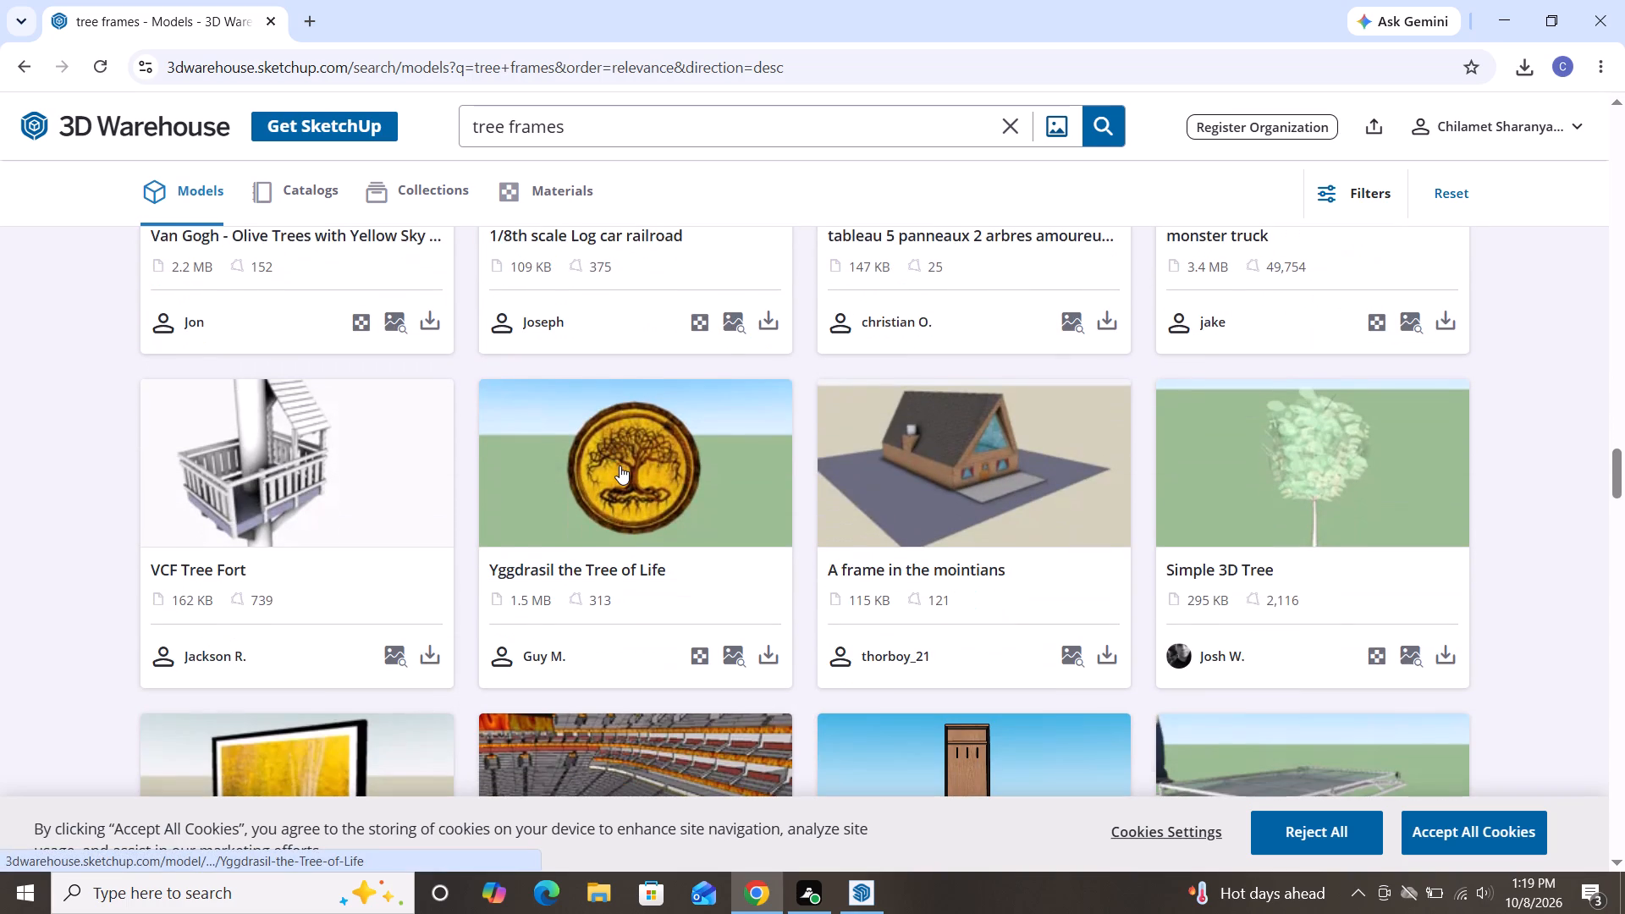
pyautogui.scroll(-5, 620, 465)
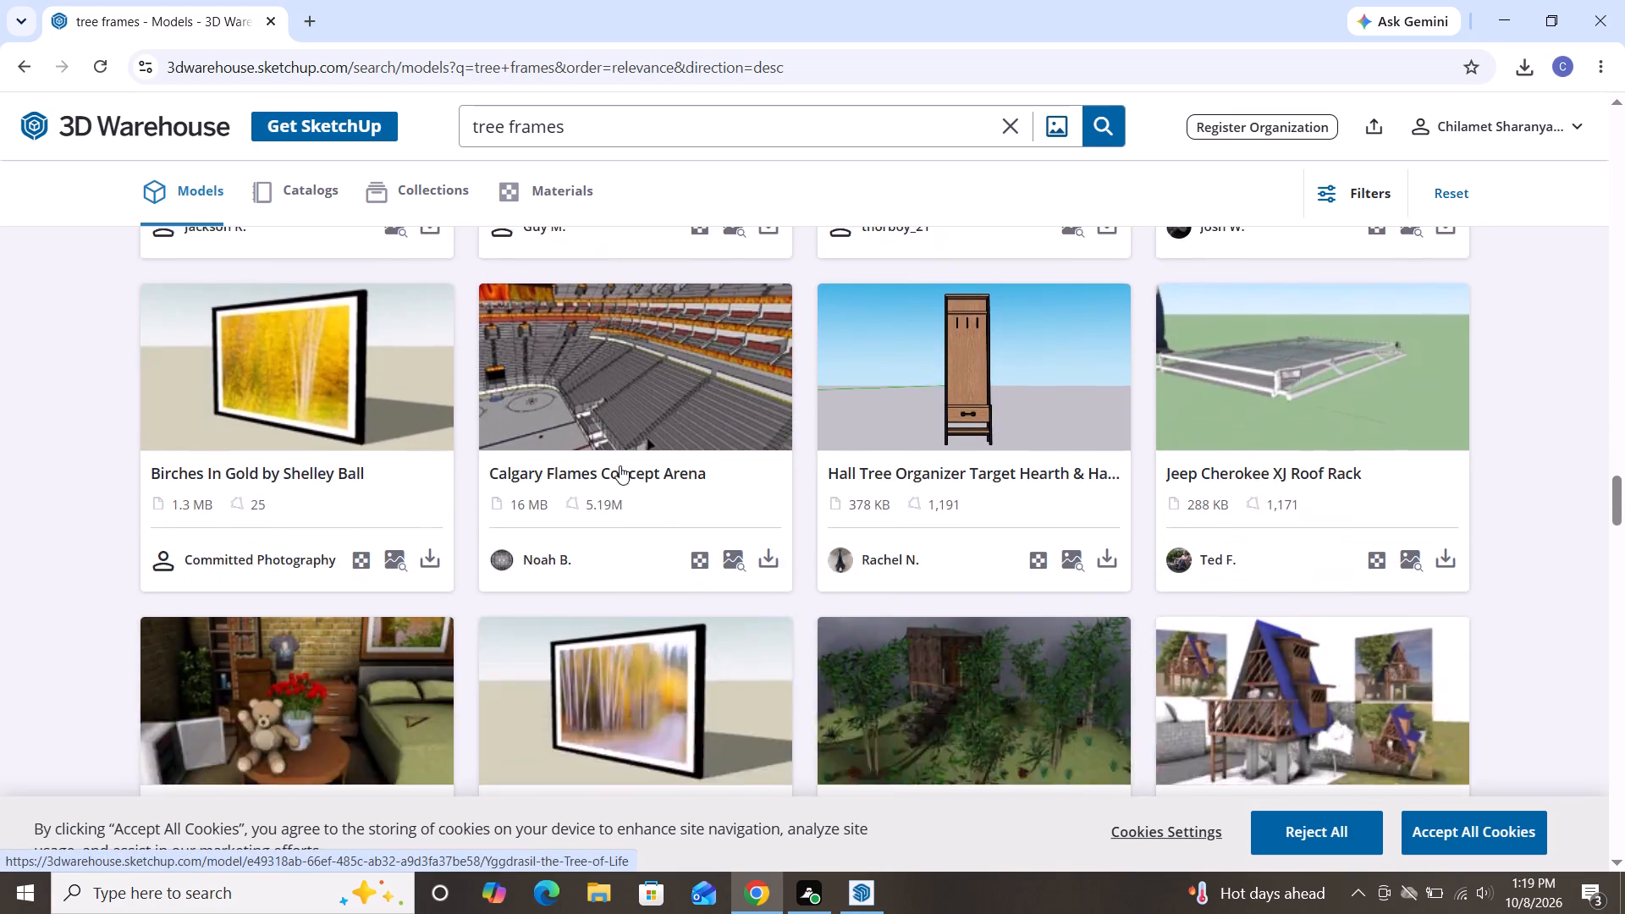
pyautogui.scroll(-6, 620, 465)
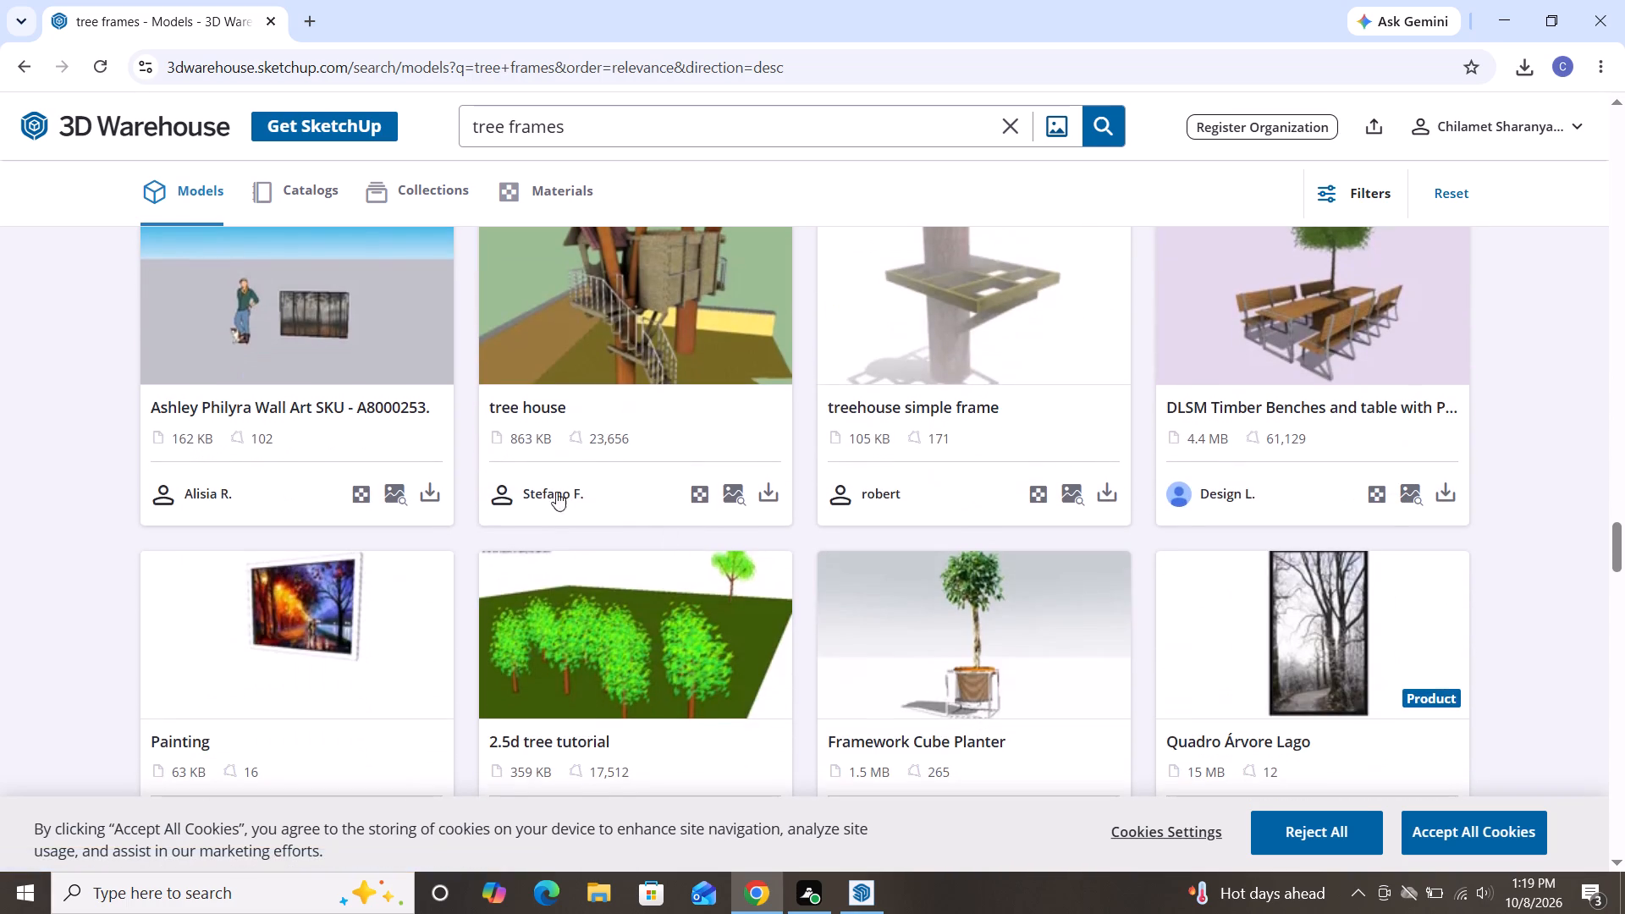
pyautogui.scroll(-5, 511, 509)
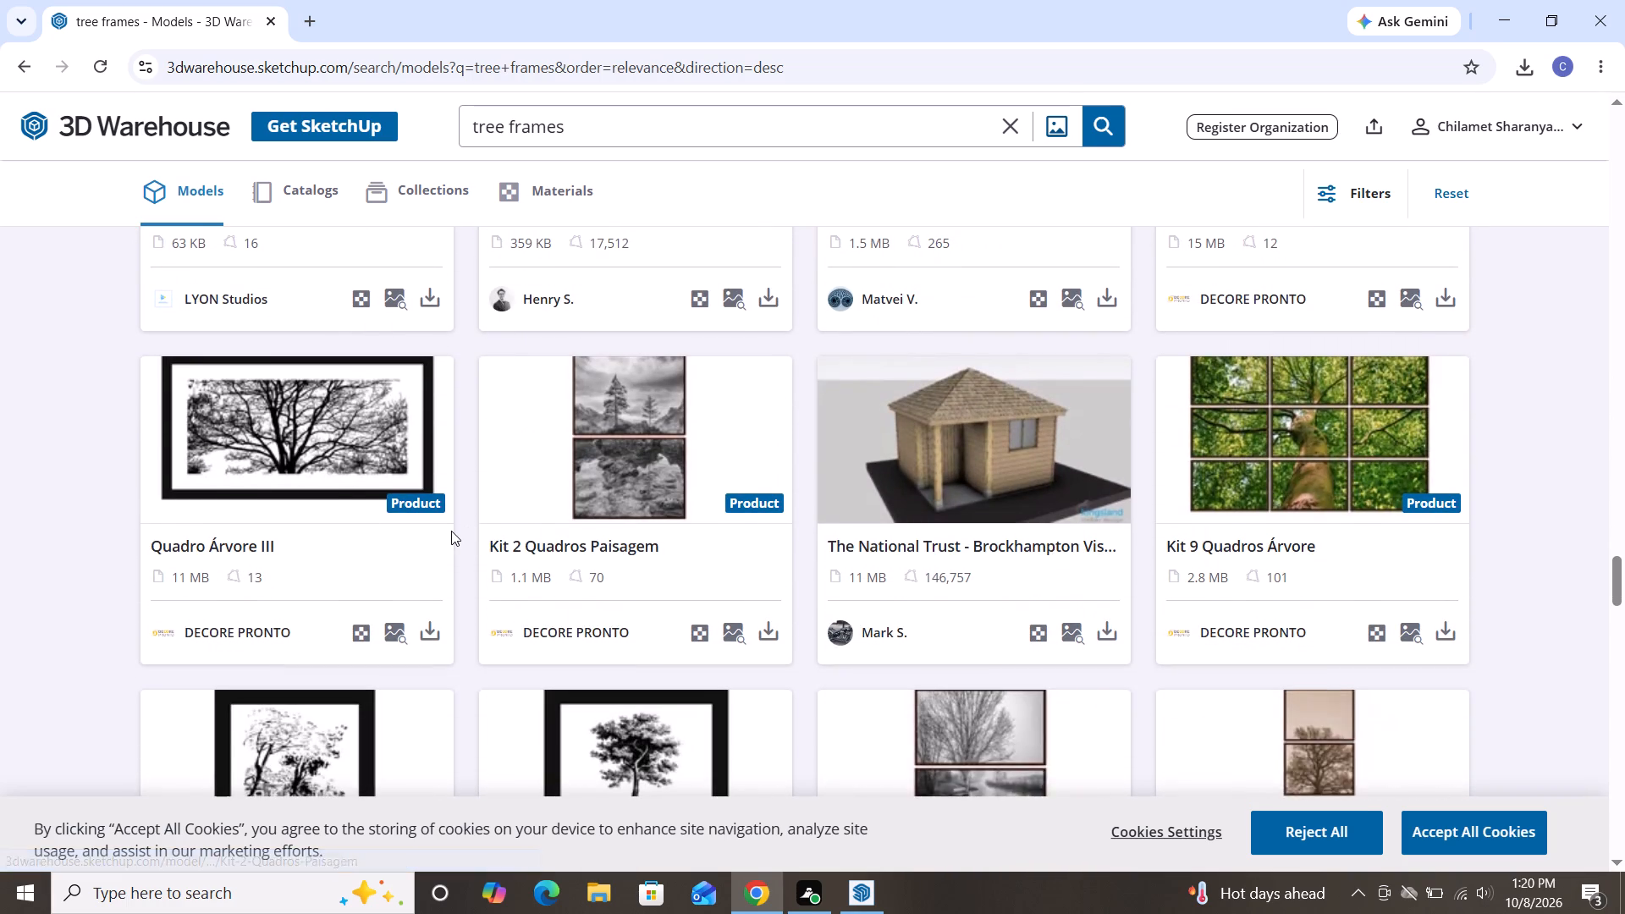
pyautogui.scroll(-4, 451, 531)
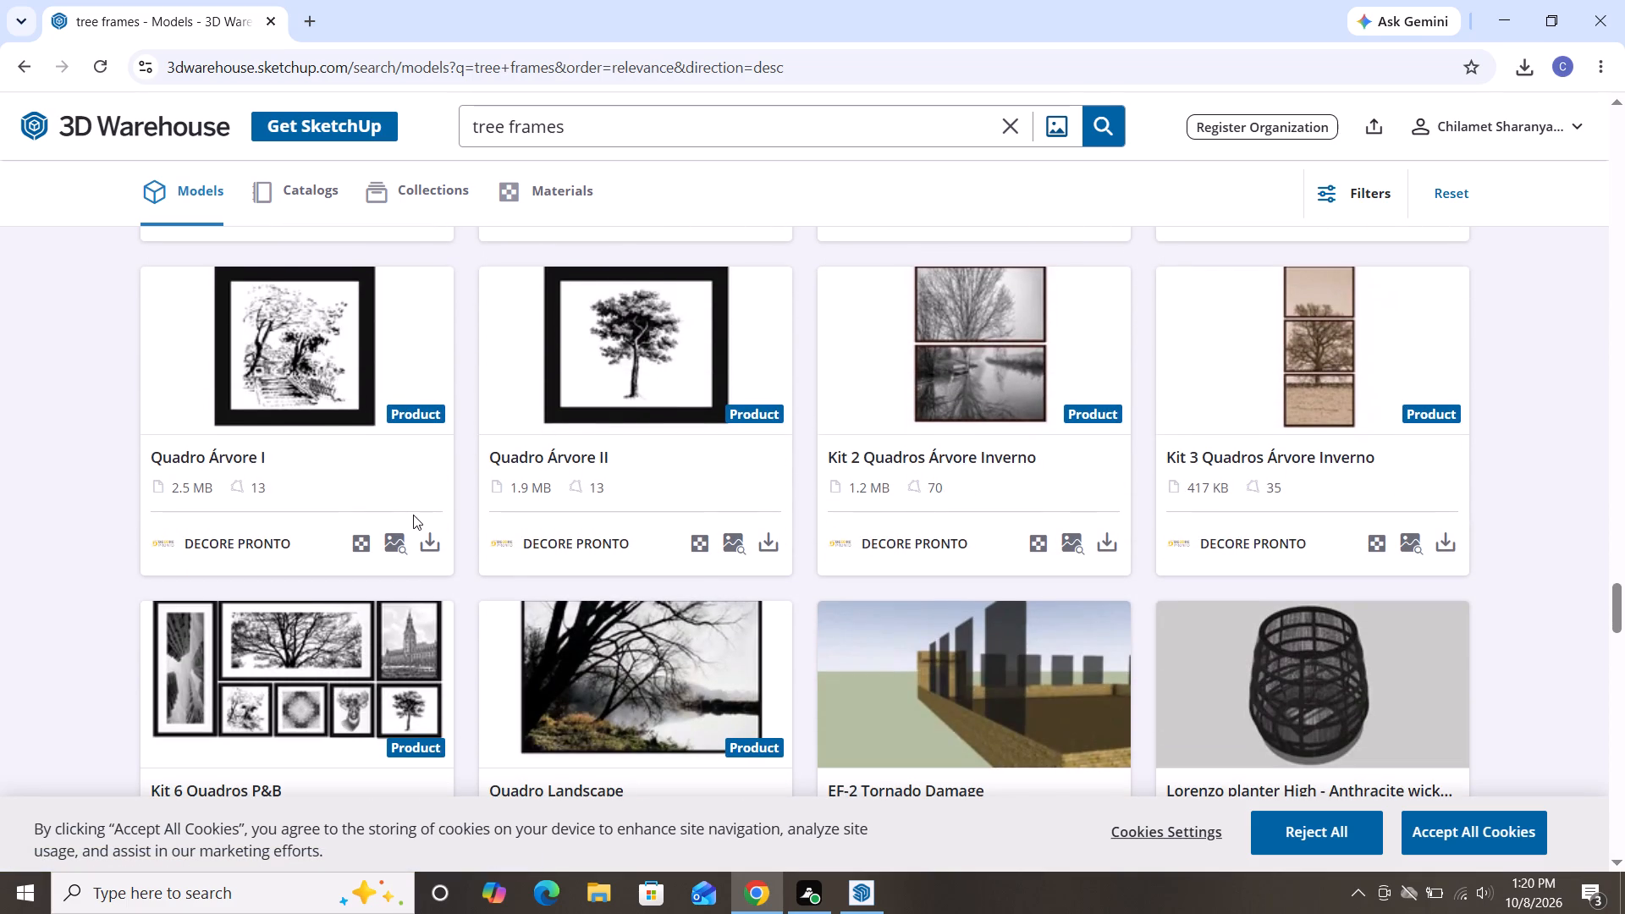
pyautogui.scroll(-1, 782, 459)
pyautogui.scroll(2, 782, 459)
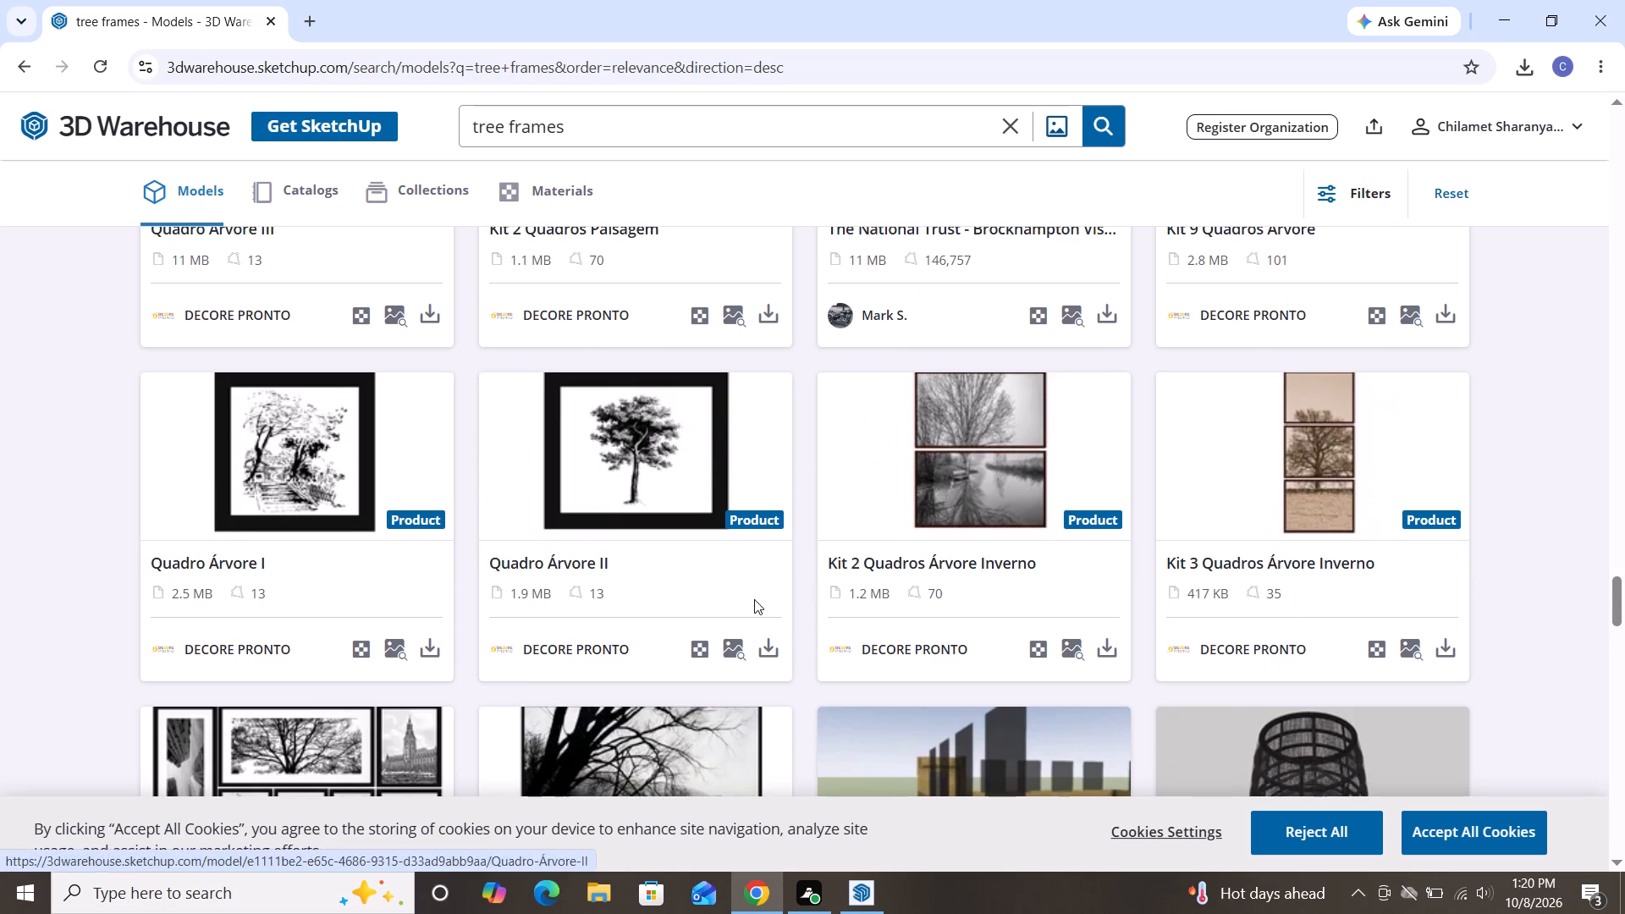
pyautogui.scroll(-6, 724, 547)
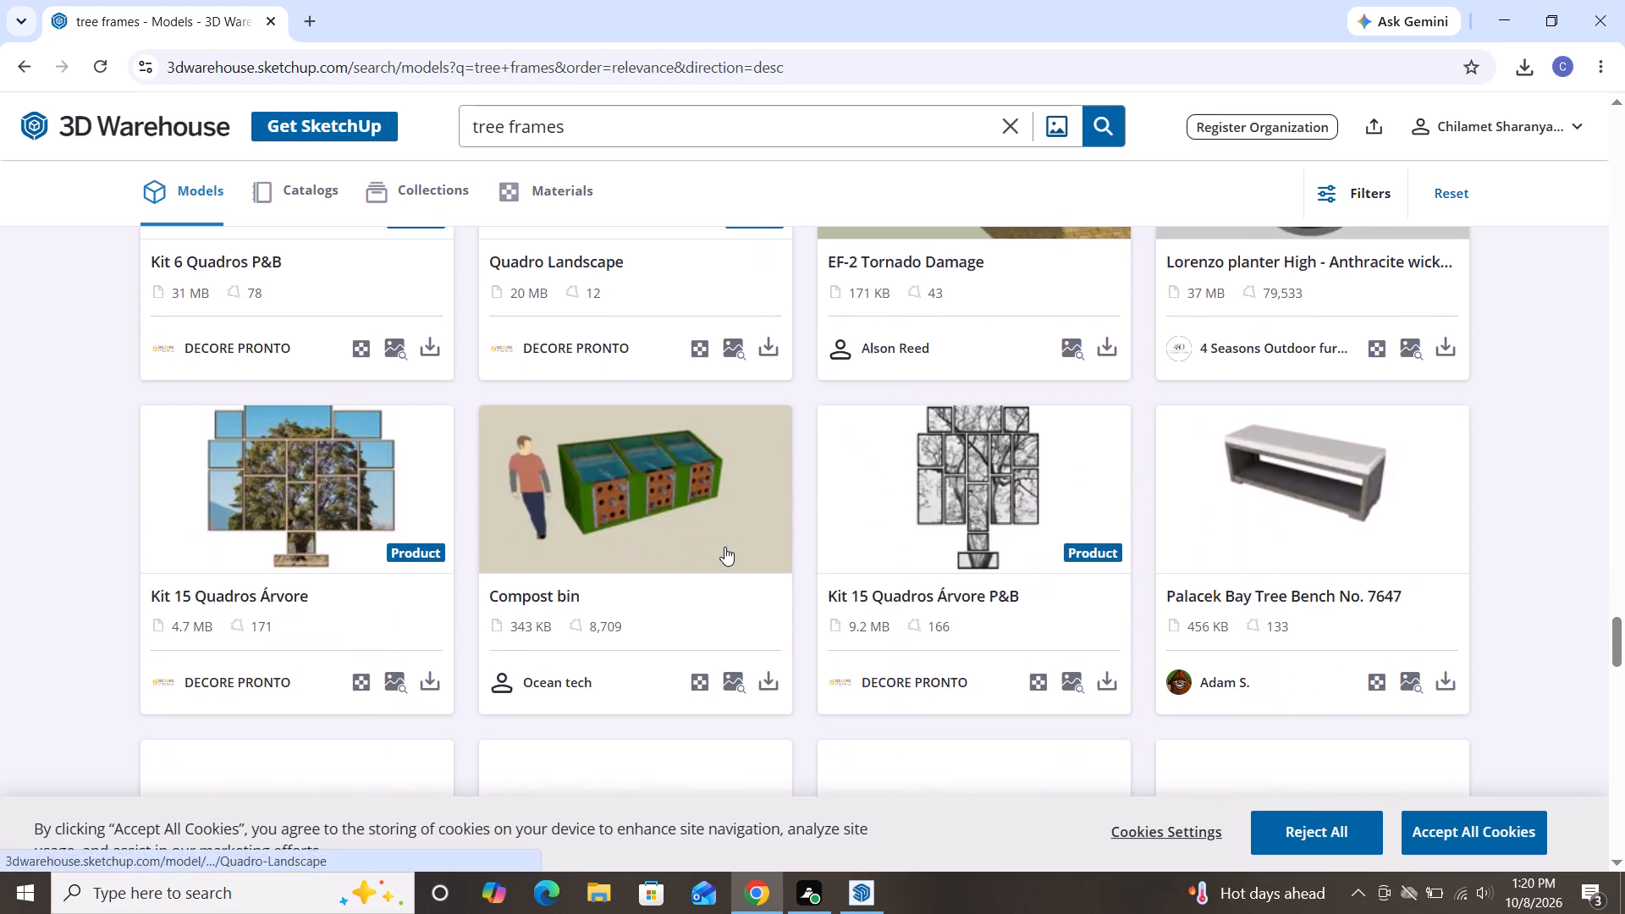
pyautogui.scroll(-2, 724, 547)
pyautogui.scroll(8, 724, 547)
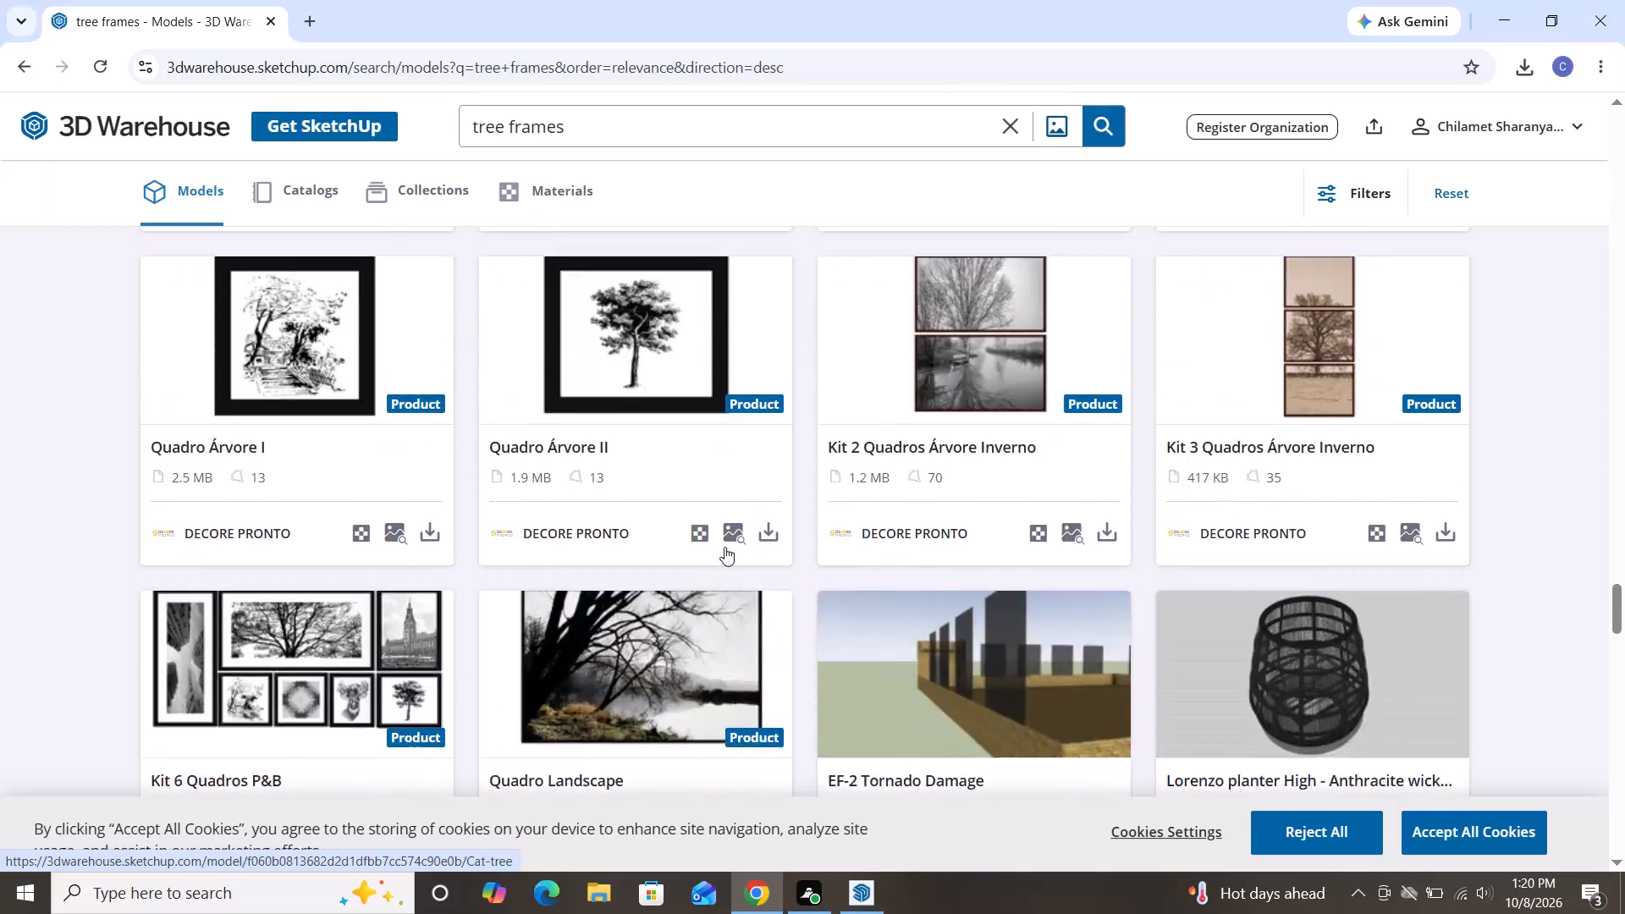
pyautogui.scroll(2, 724, 547)
pyautogui.scroll(-1, 726, 622)
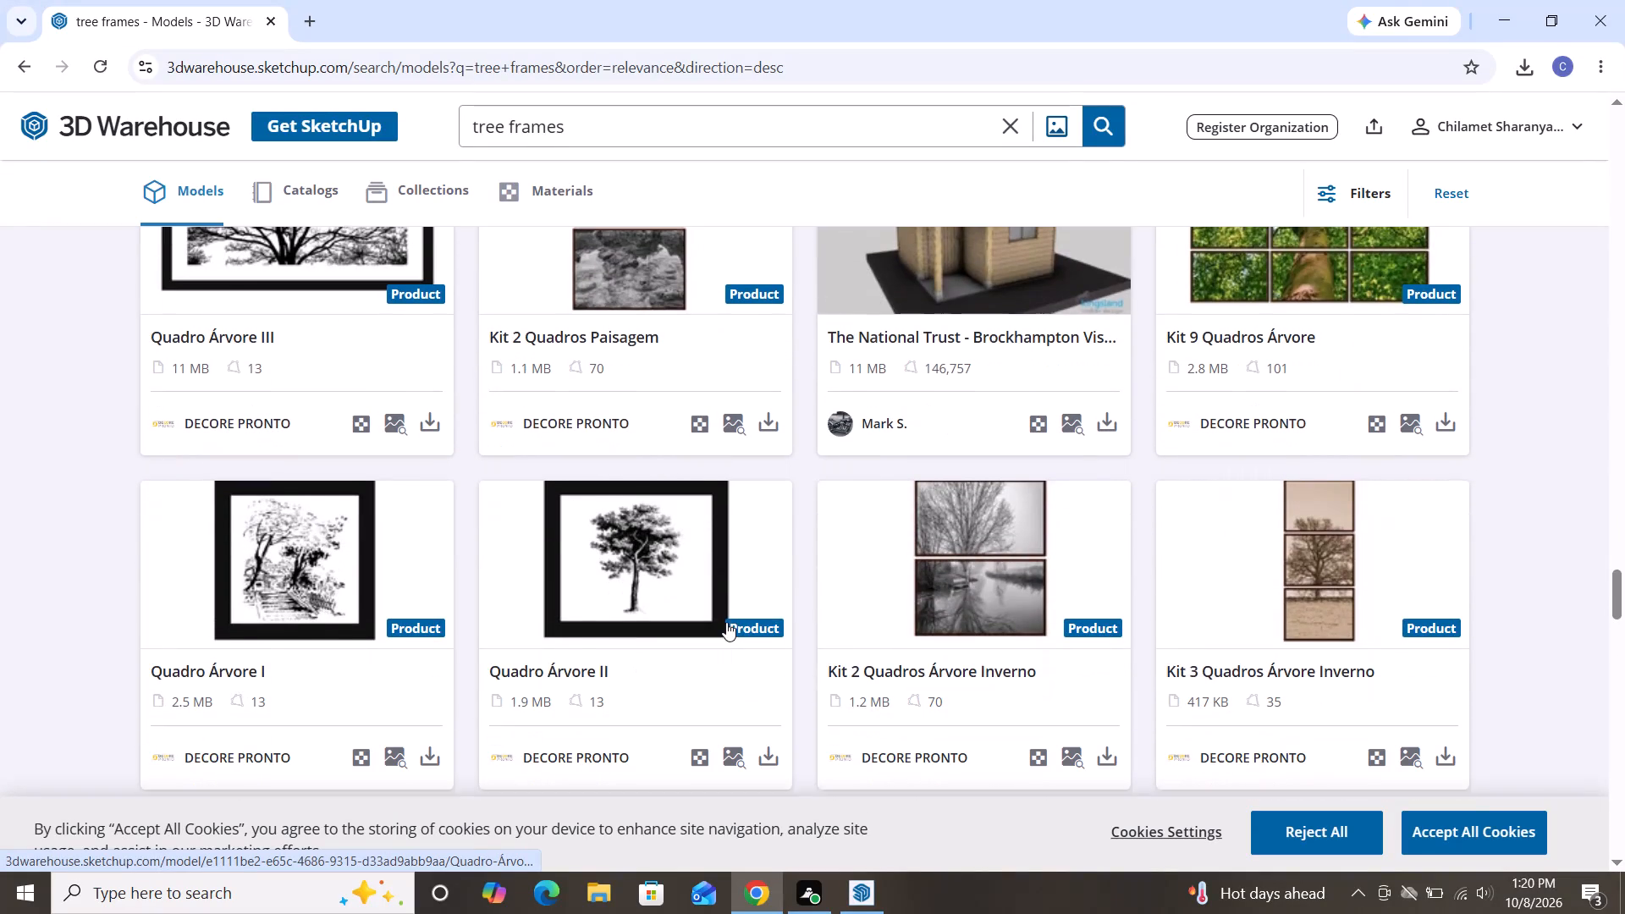
# Download the Quadro Árvore II framed tree picture as a SketchUp file and return to SketchUp.
pyautogui.click(763, 756)
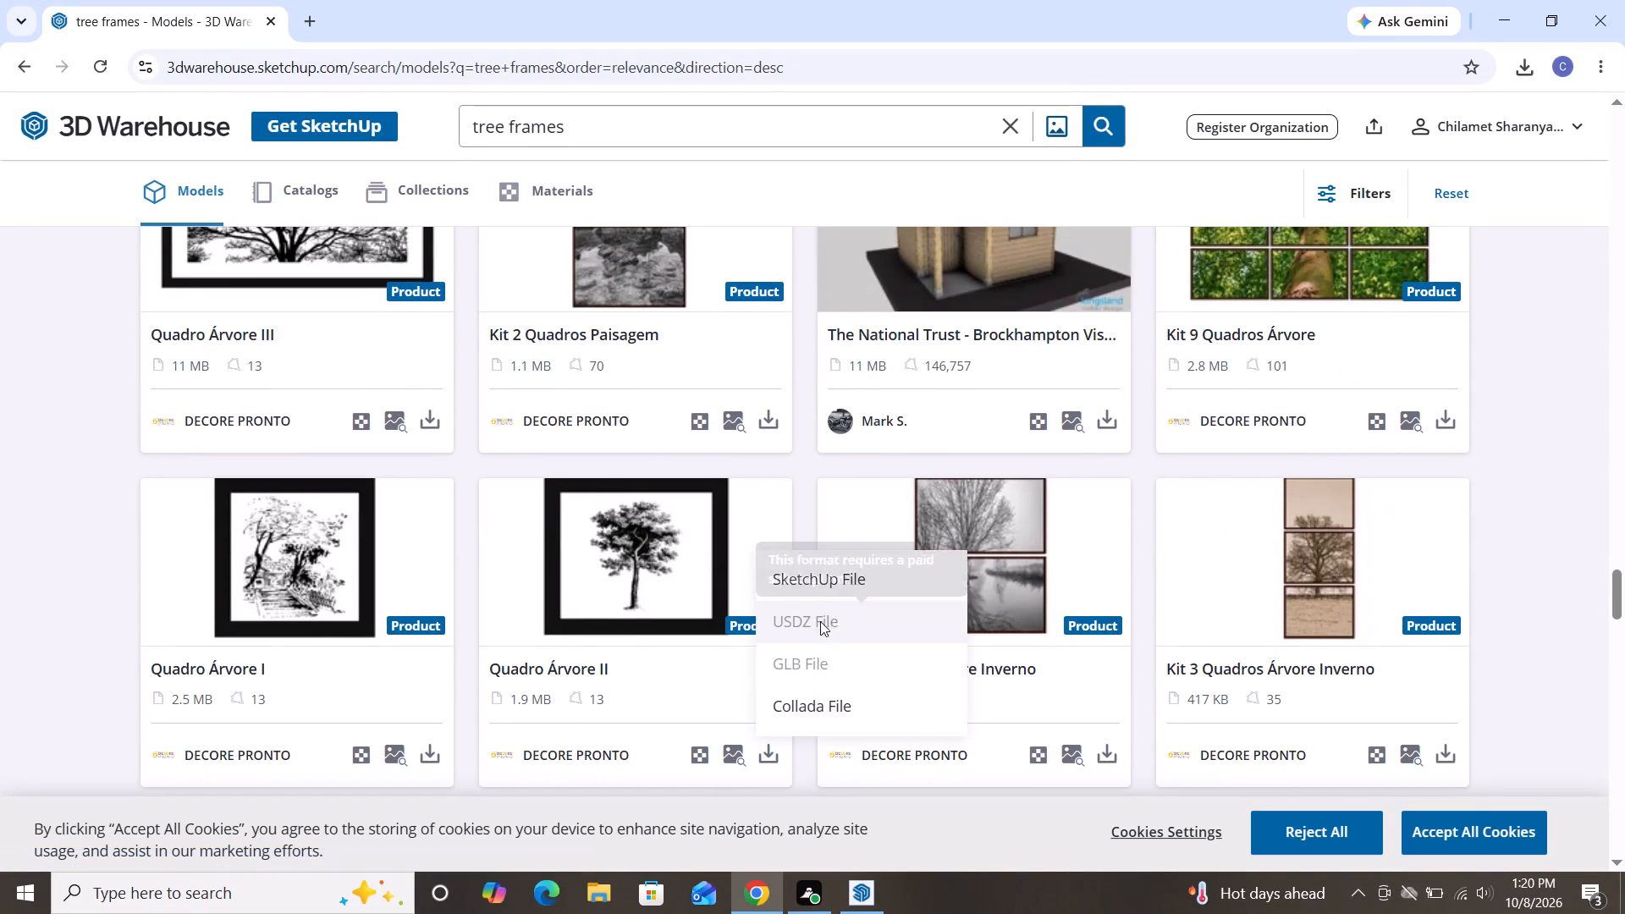
pyautogui.click(829, 582)
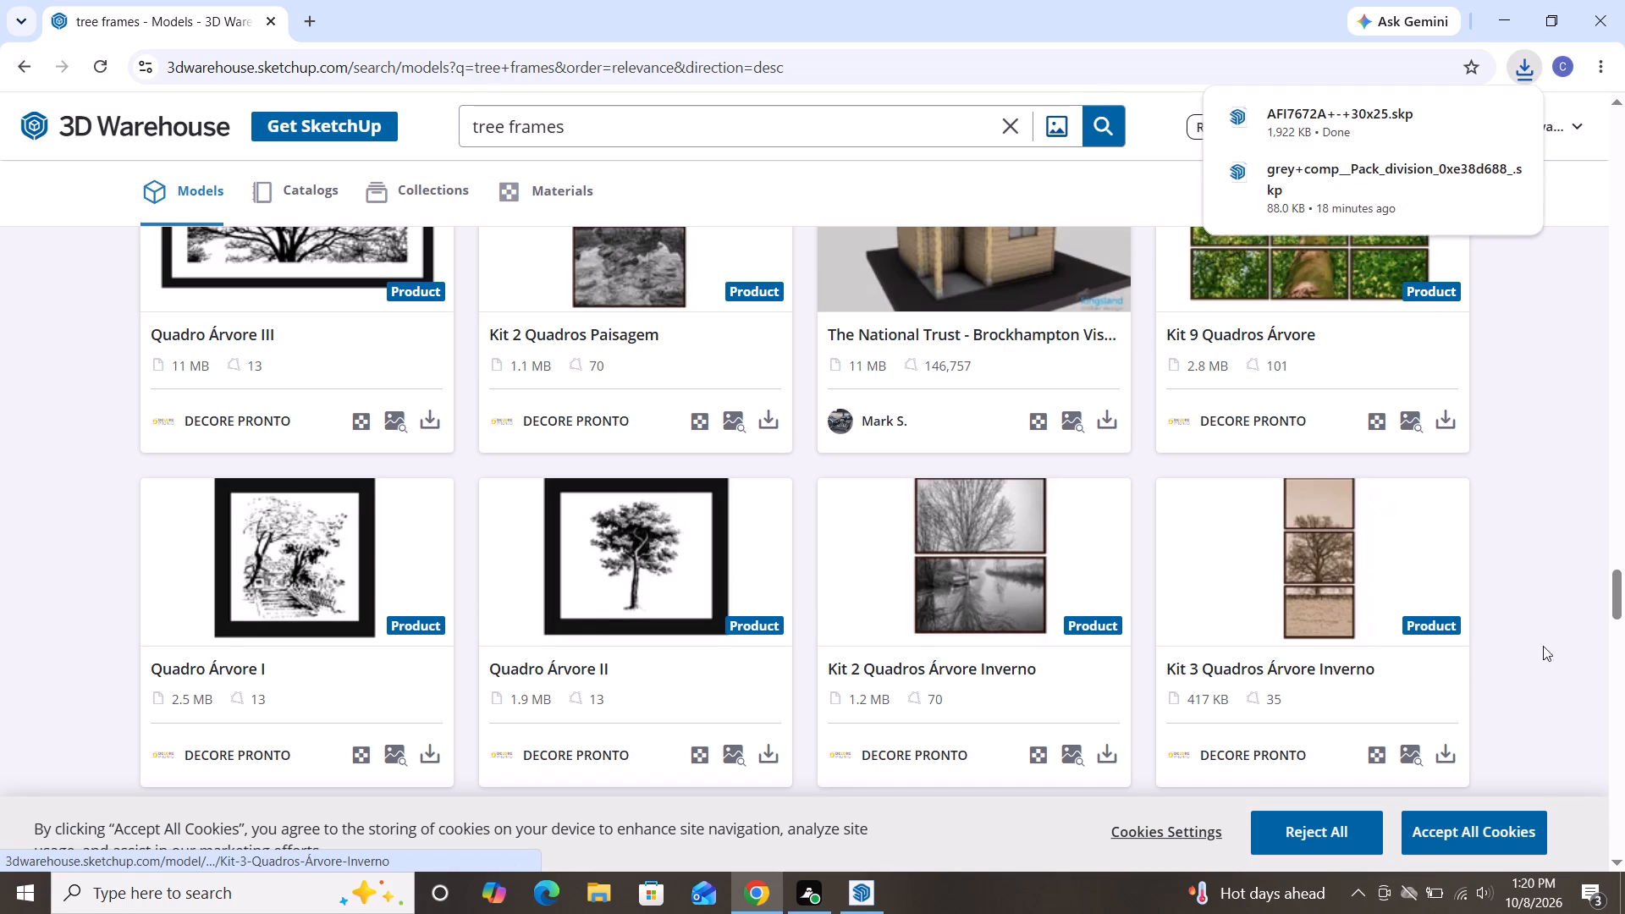
pyautogui.doubleClick(857, 880)
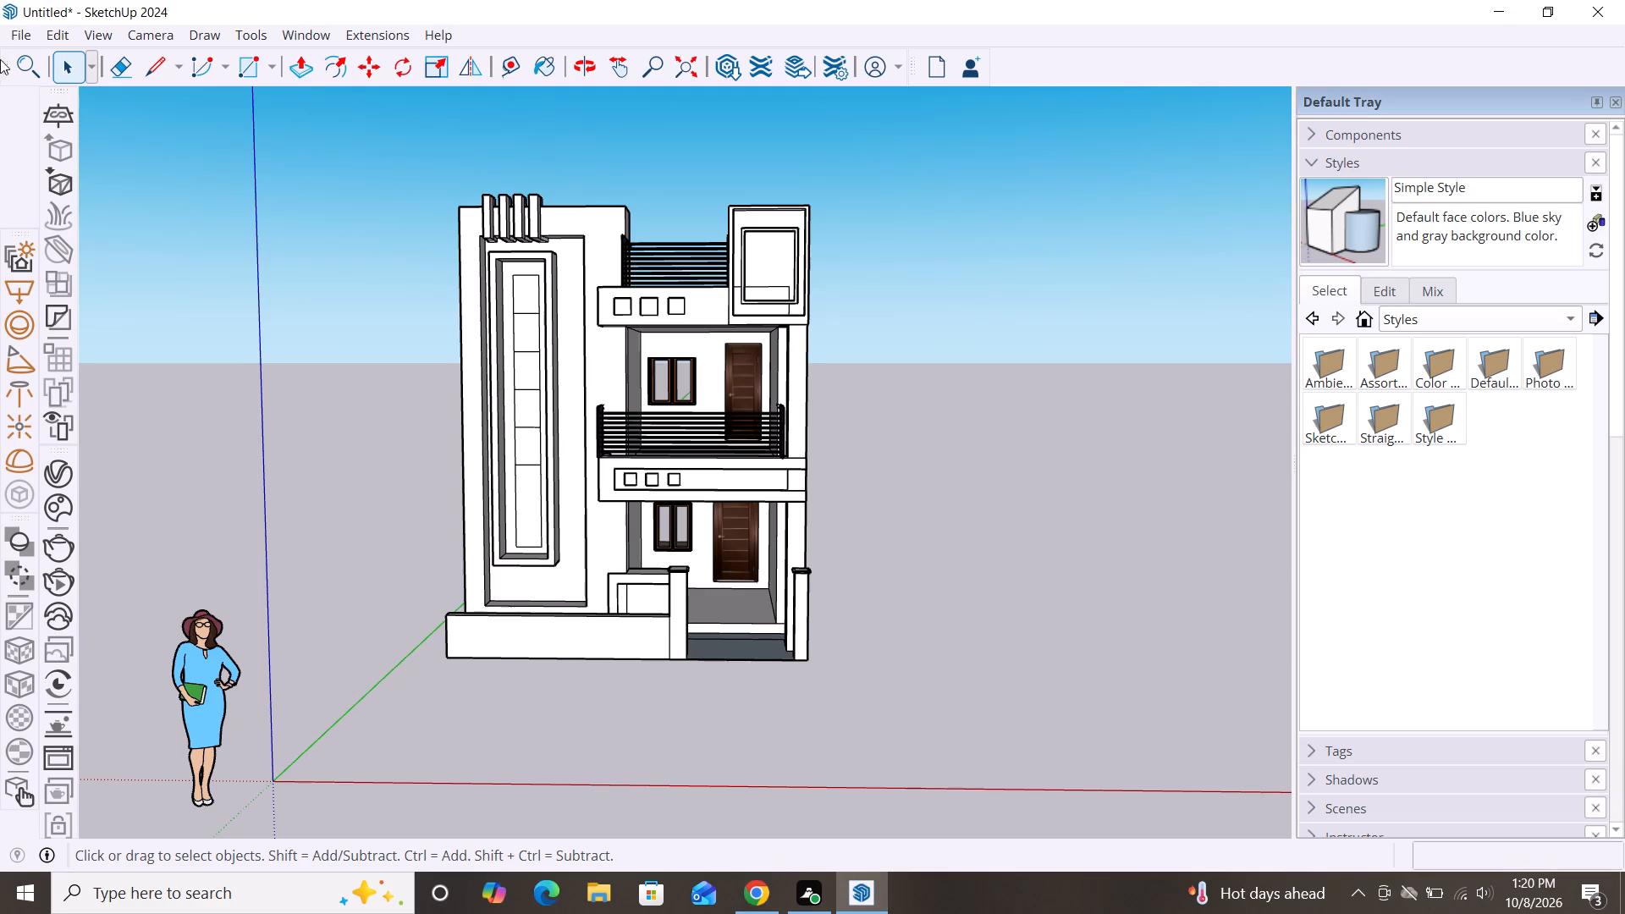
# Import the downloaded AFI7672A+-+30x25 framed tree picture file and place it beside the house.
pyautogui.click(25, 38)
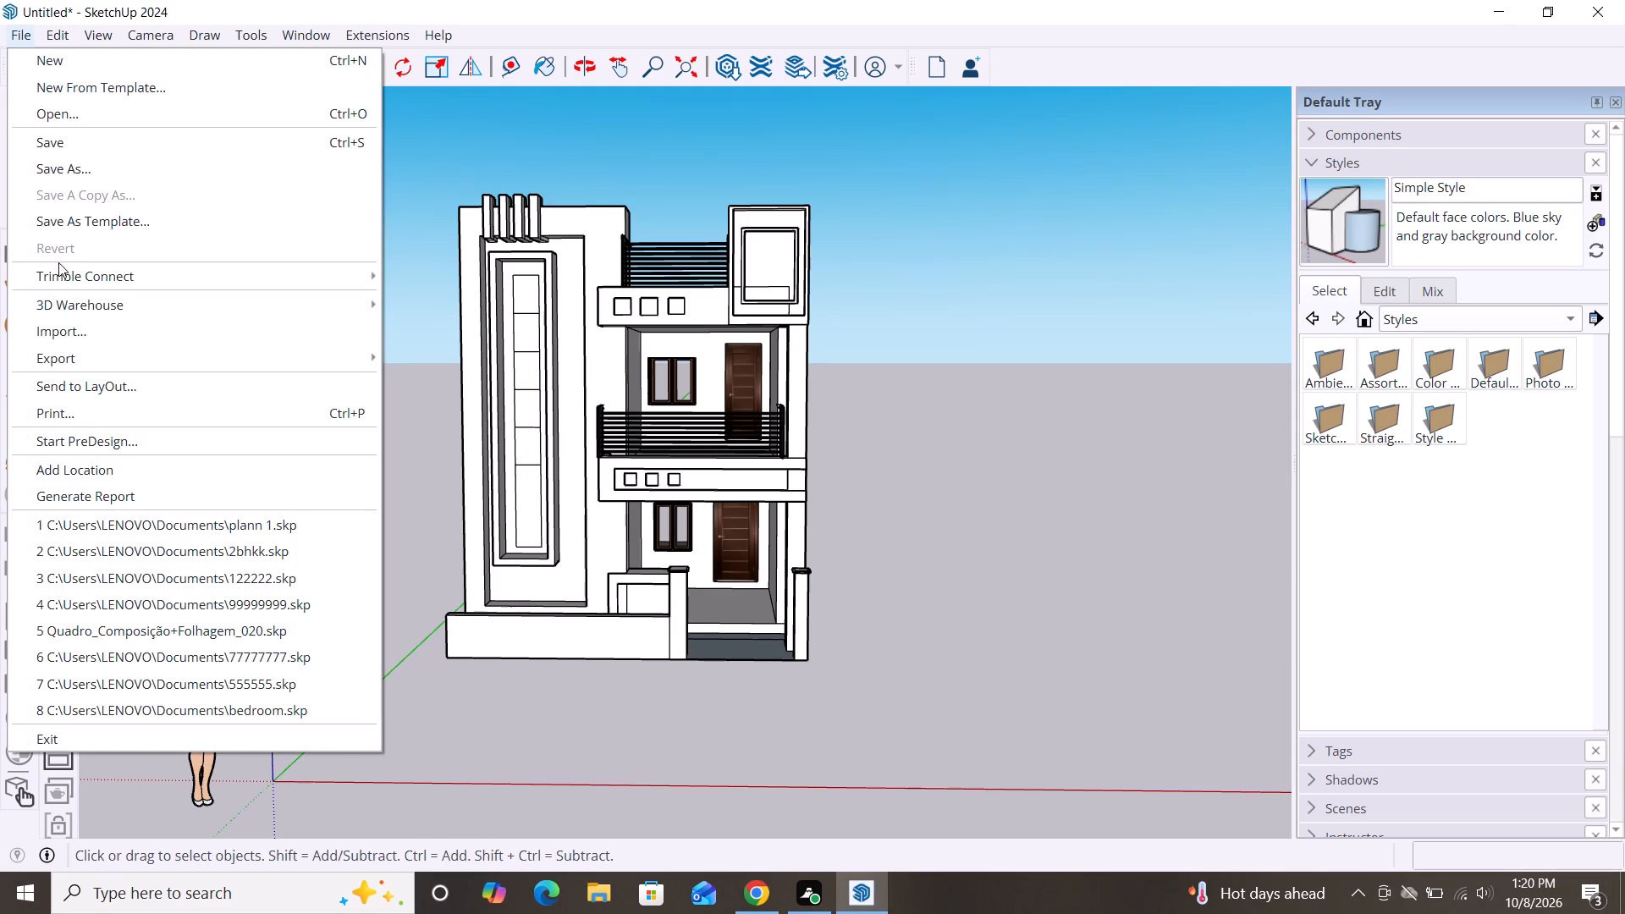
pyautogui.click(57, 330)
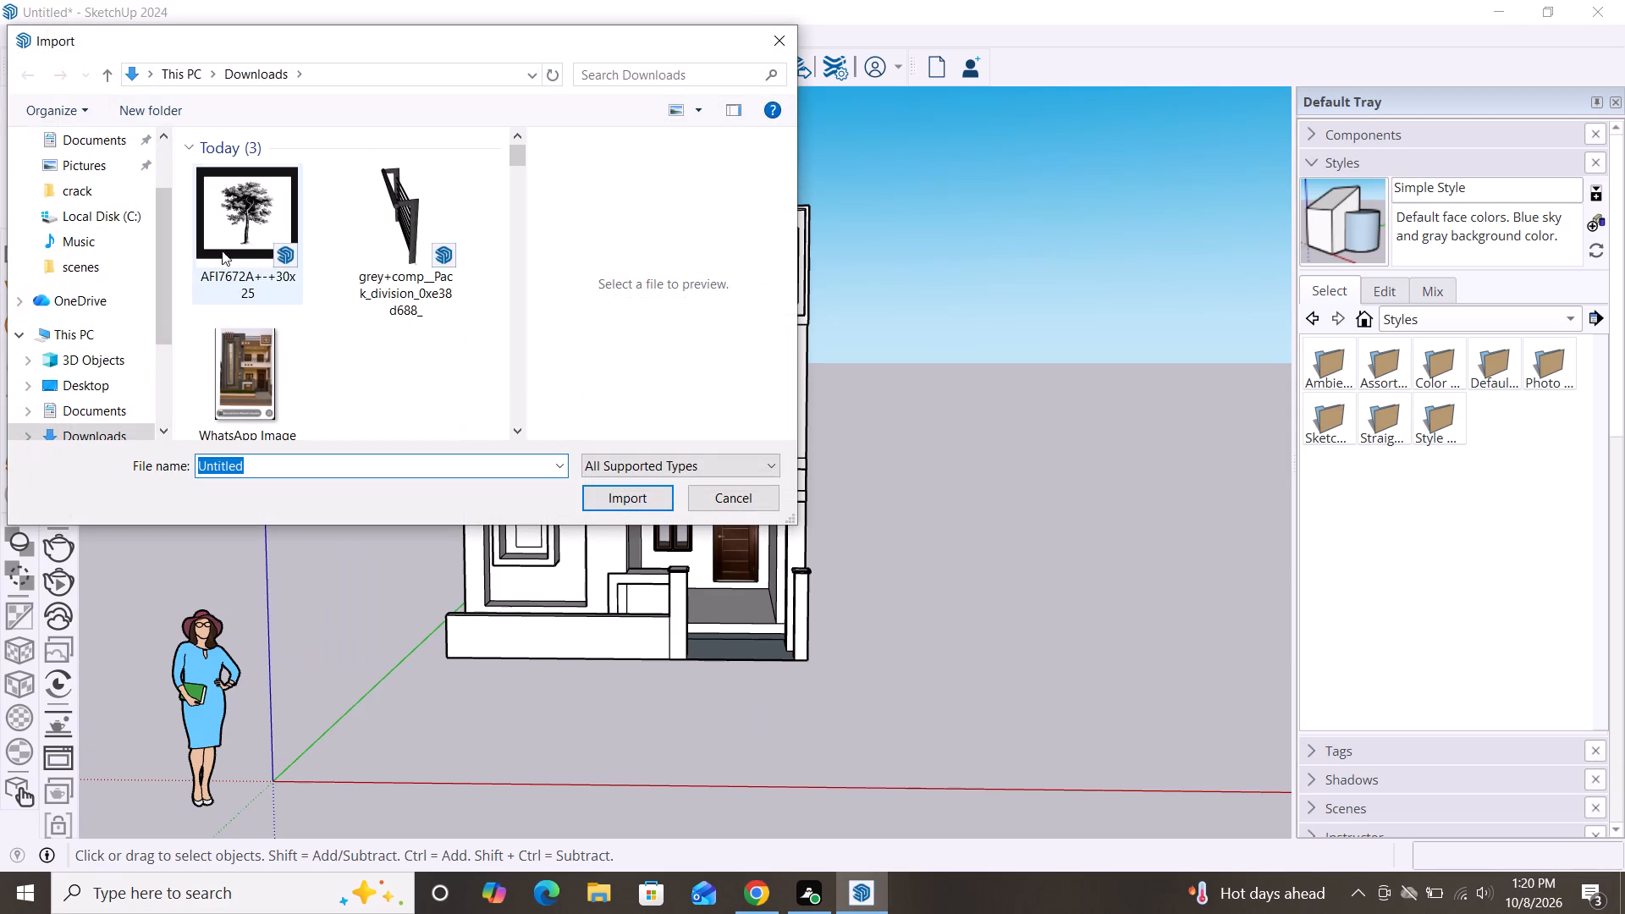
pyautogui.click(237, 233)
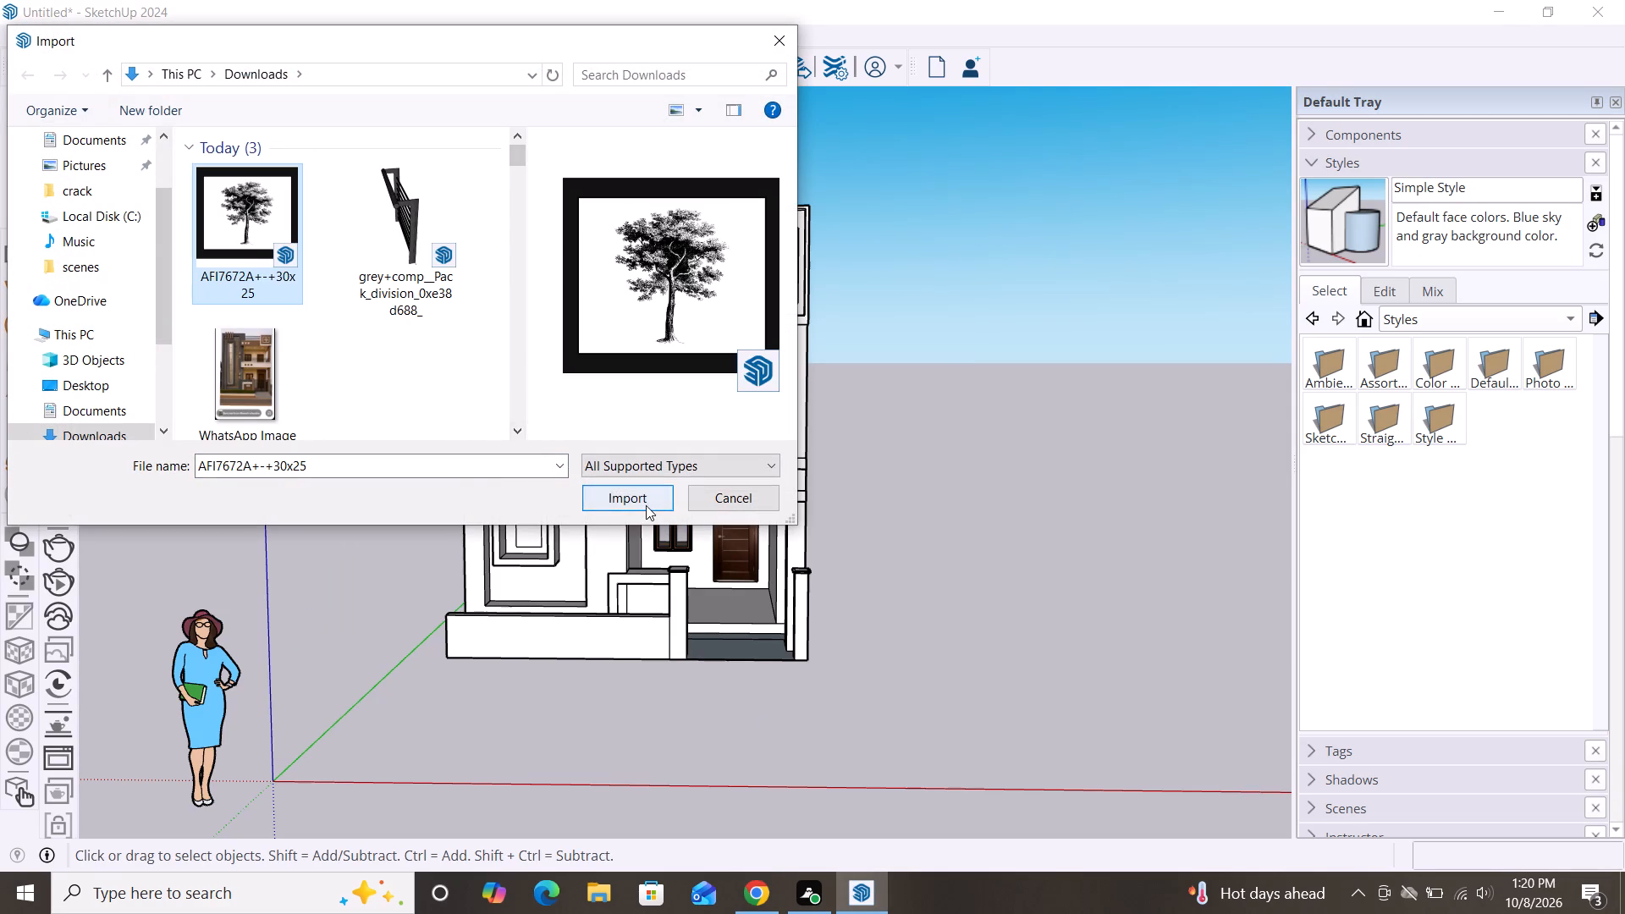
pyautogui.click(646, 505)
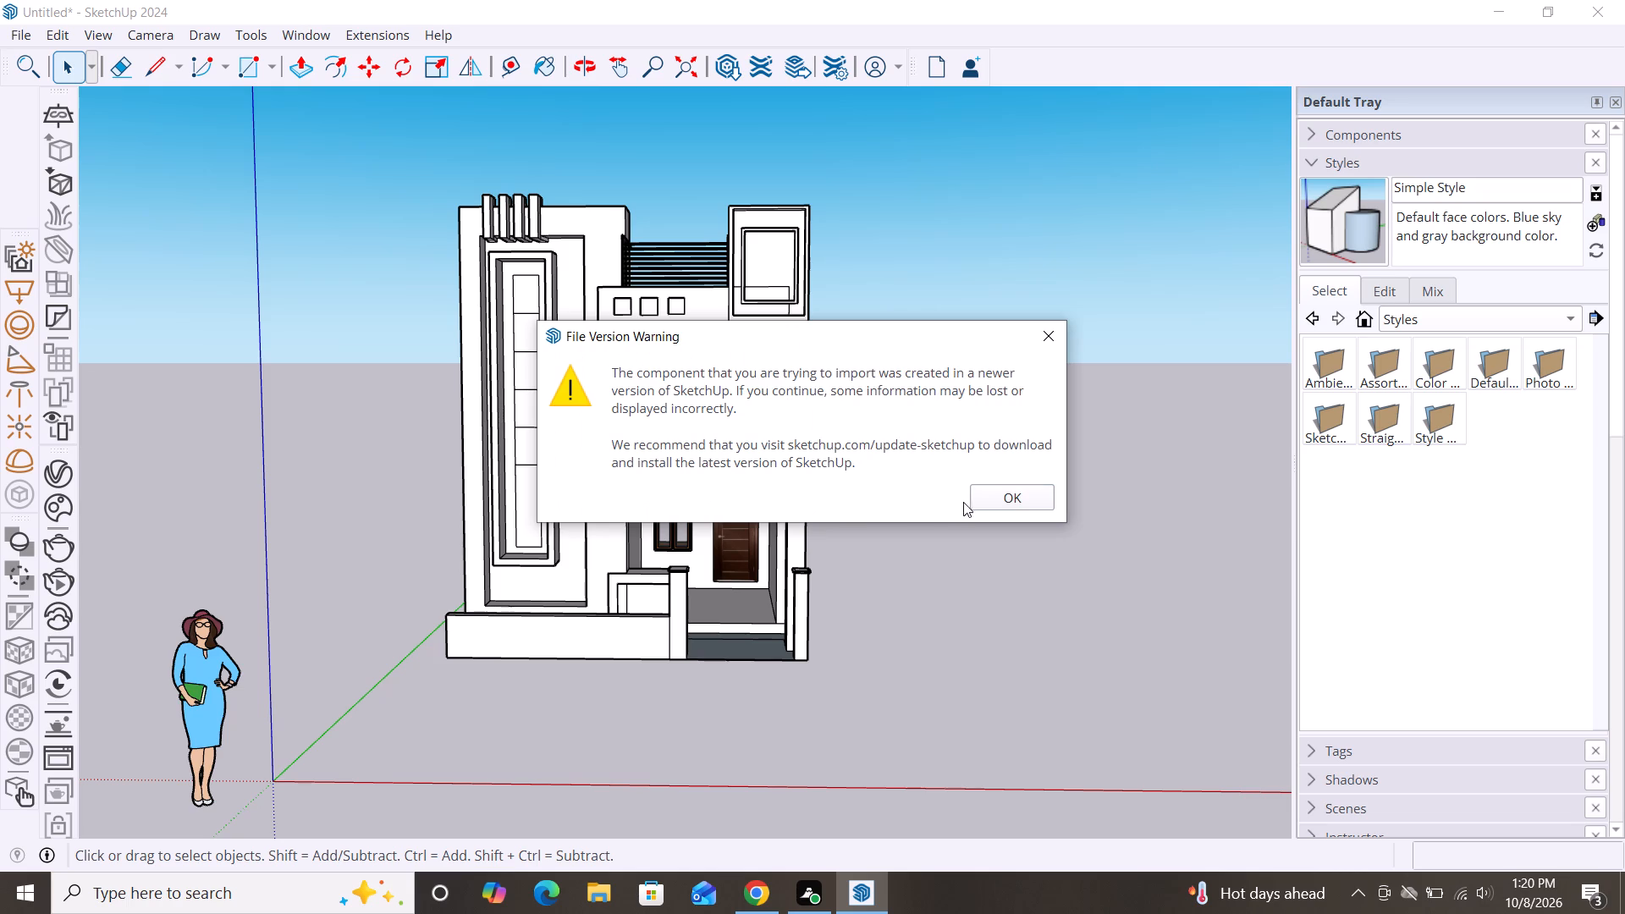
pyautogui.click(988, 499)
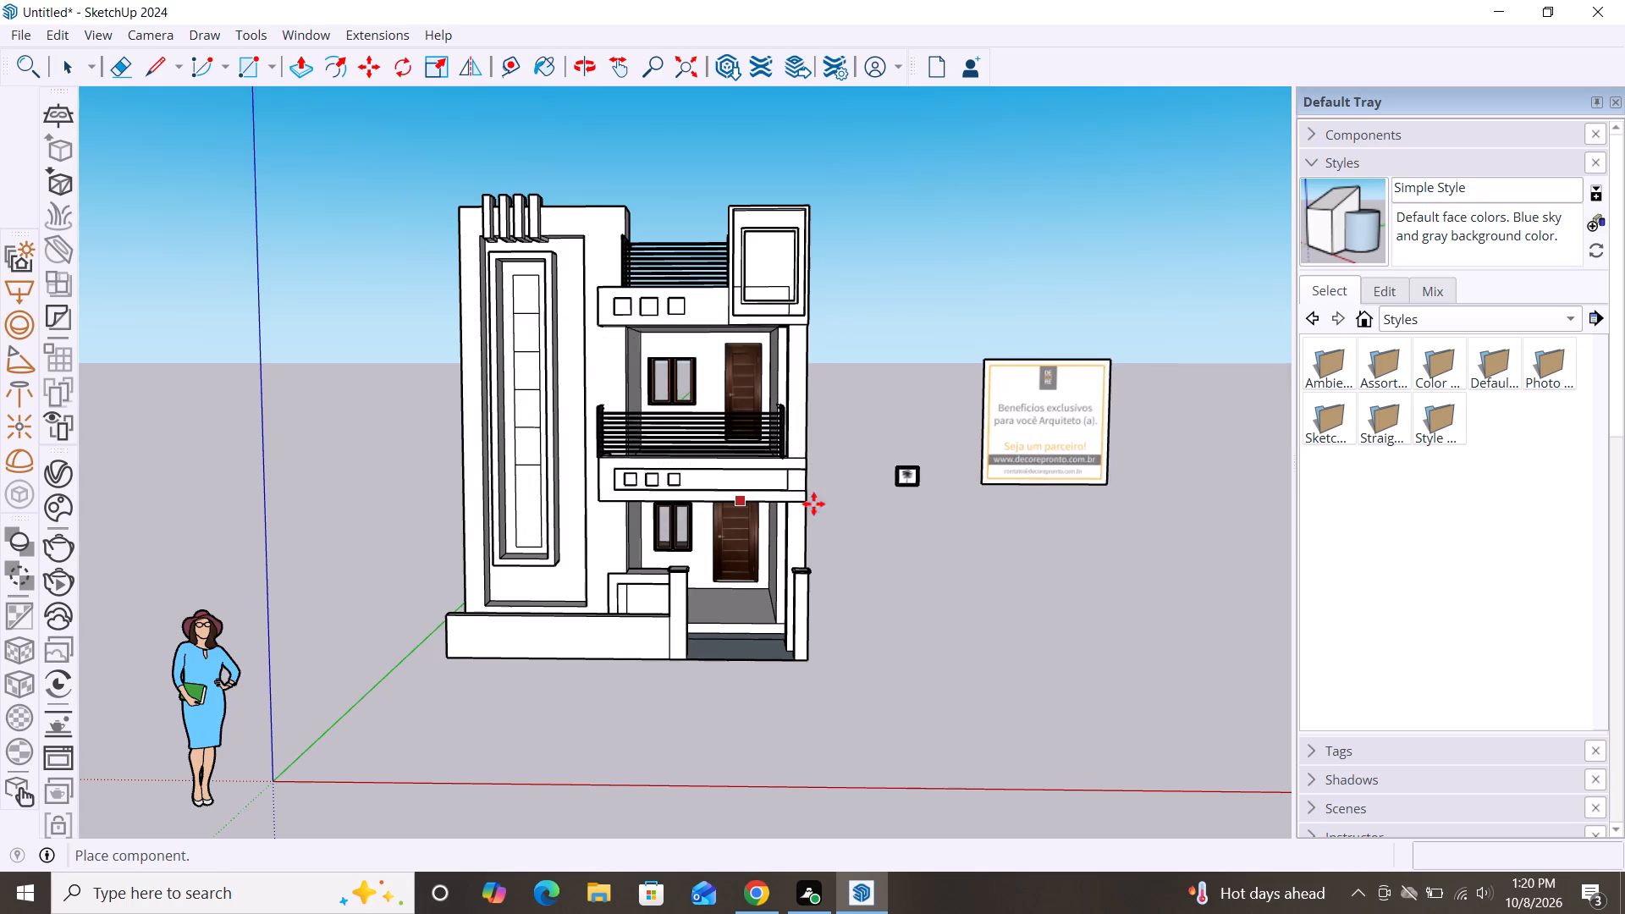
pyautogui.click(873, 496)
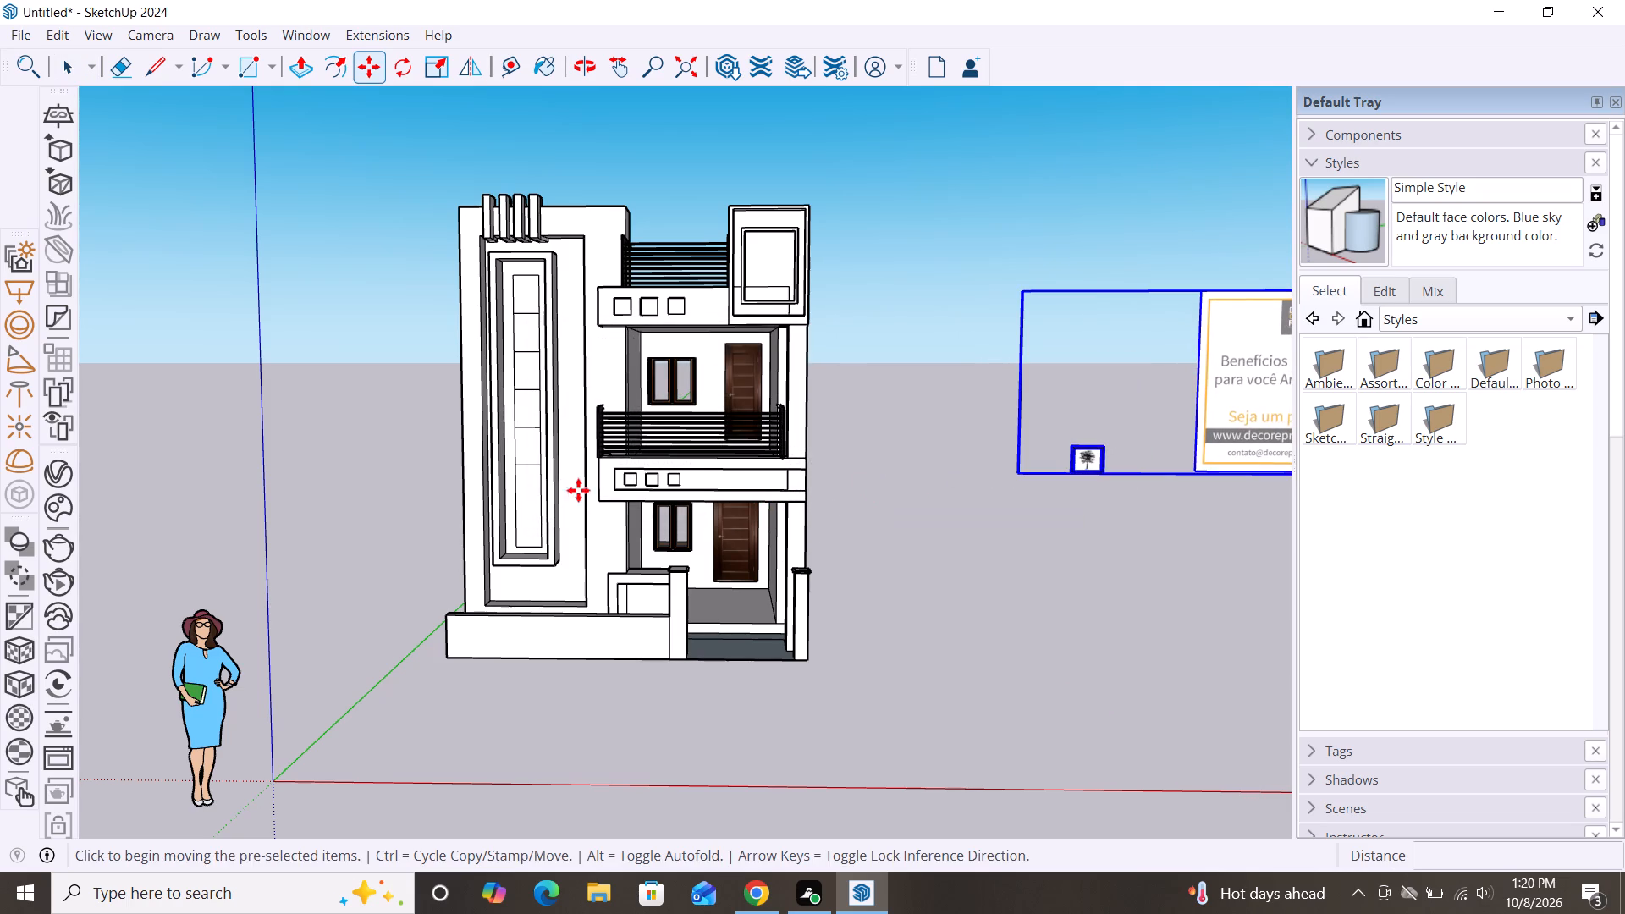
pyautogui.scroll(-4, 382, 527)
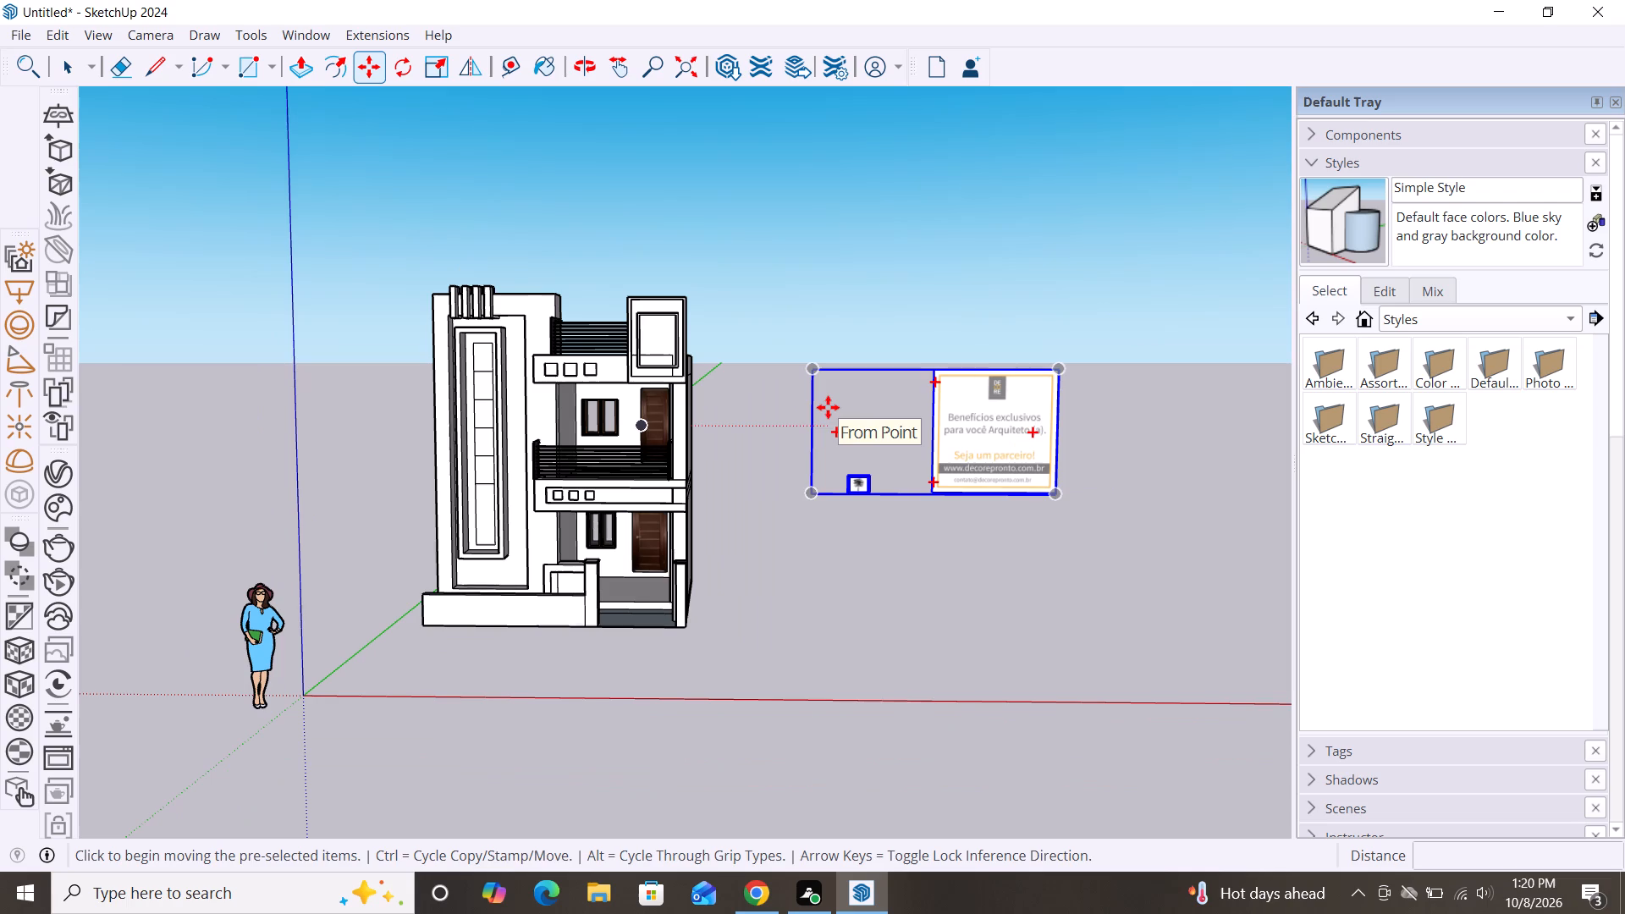
pyautogui.press('Escape')
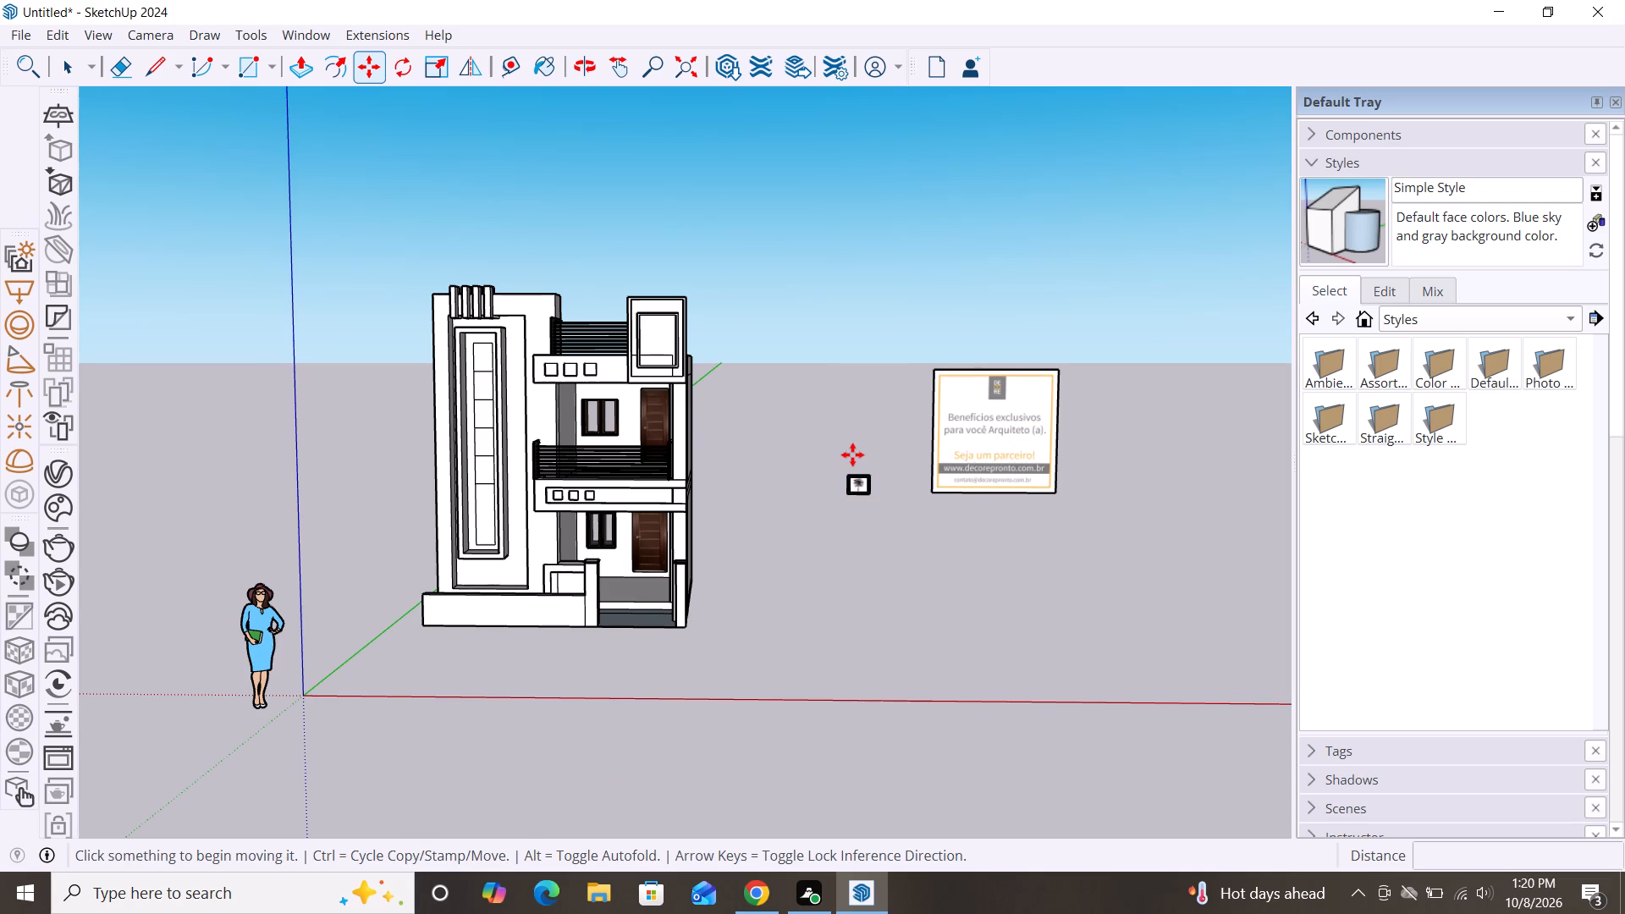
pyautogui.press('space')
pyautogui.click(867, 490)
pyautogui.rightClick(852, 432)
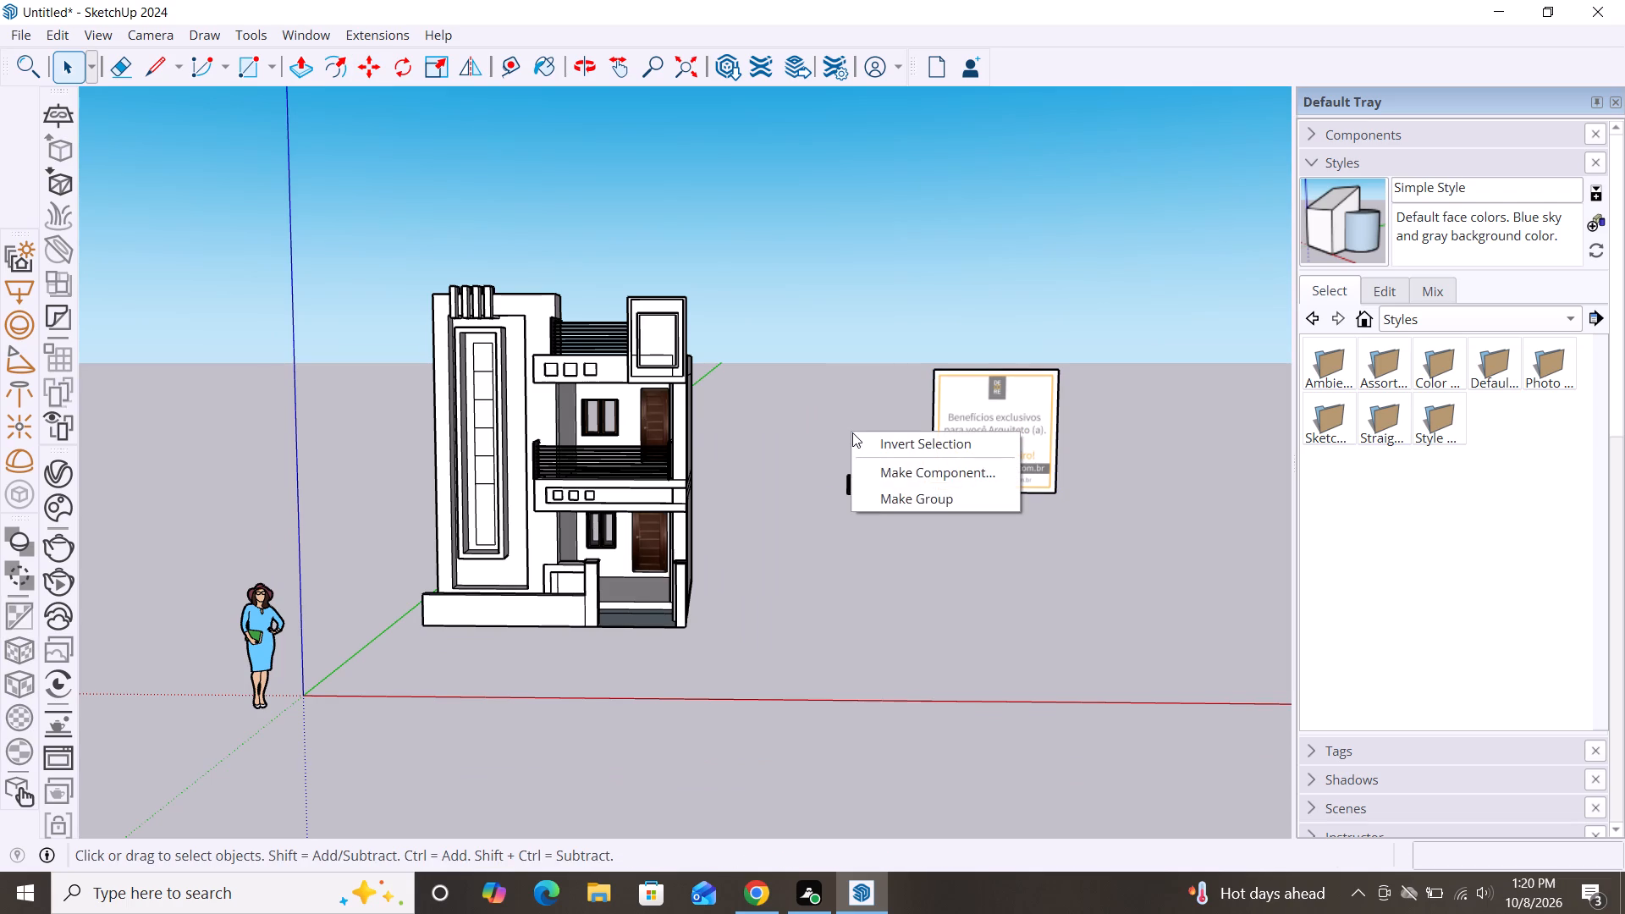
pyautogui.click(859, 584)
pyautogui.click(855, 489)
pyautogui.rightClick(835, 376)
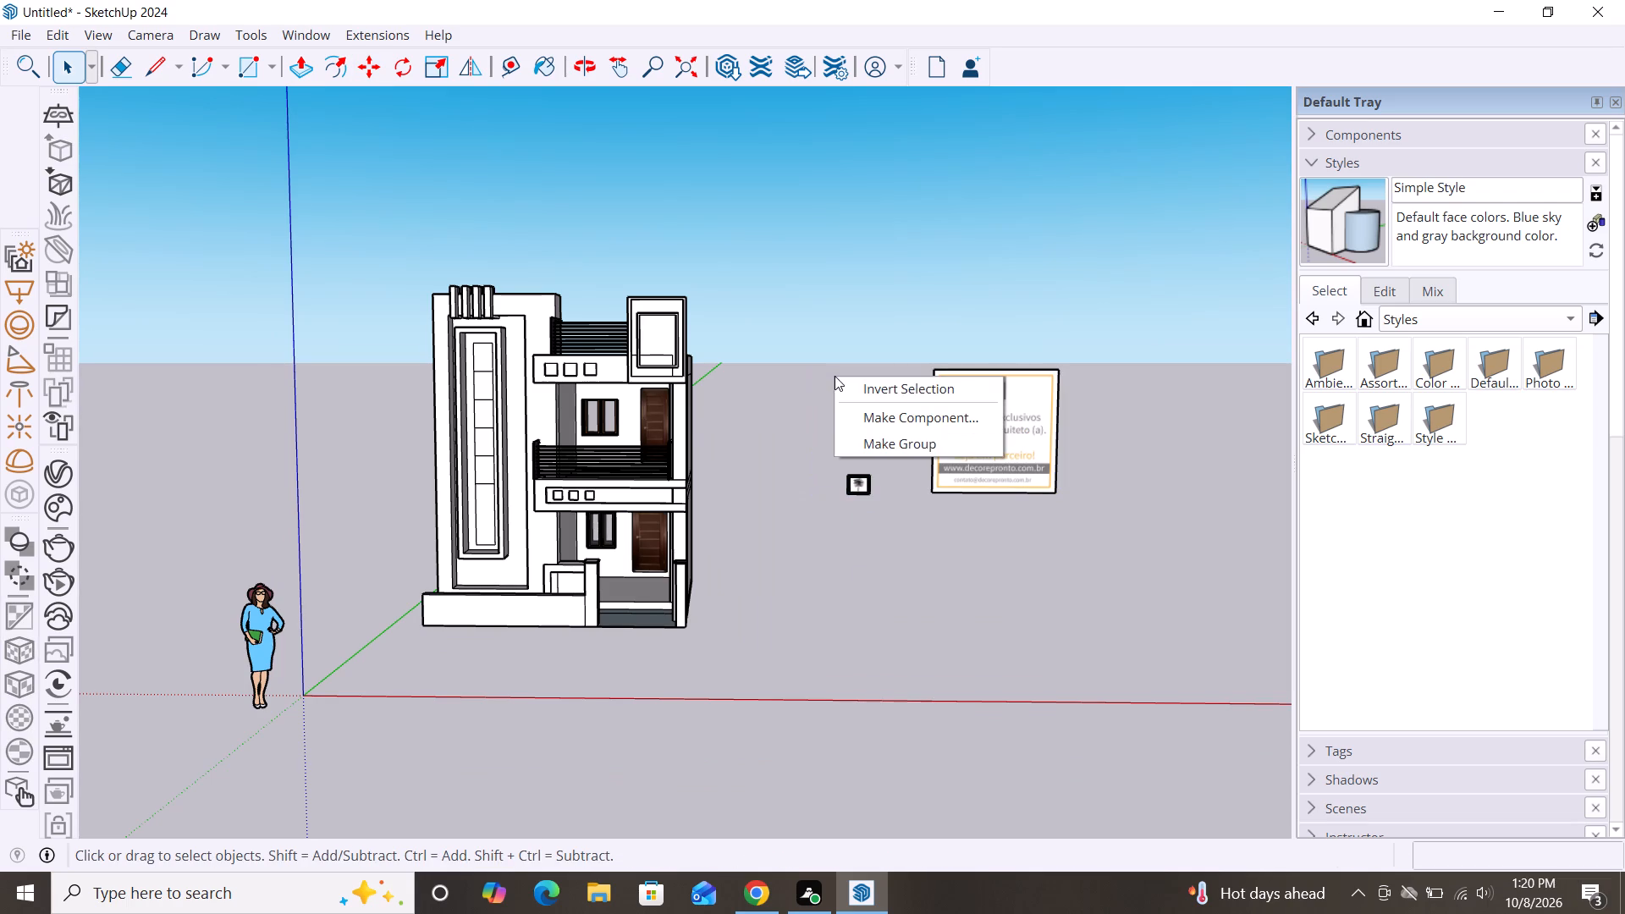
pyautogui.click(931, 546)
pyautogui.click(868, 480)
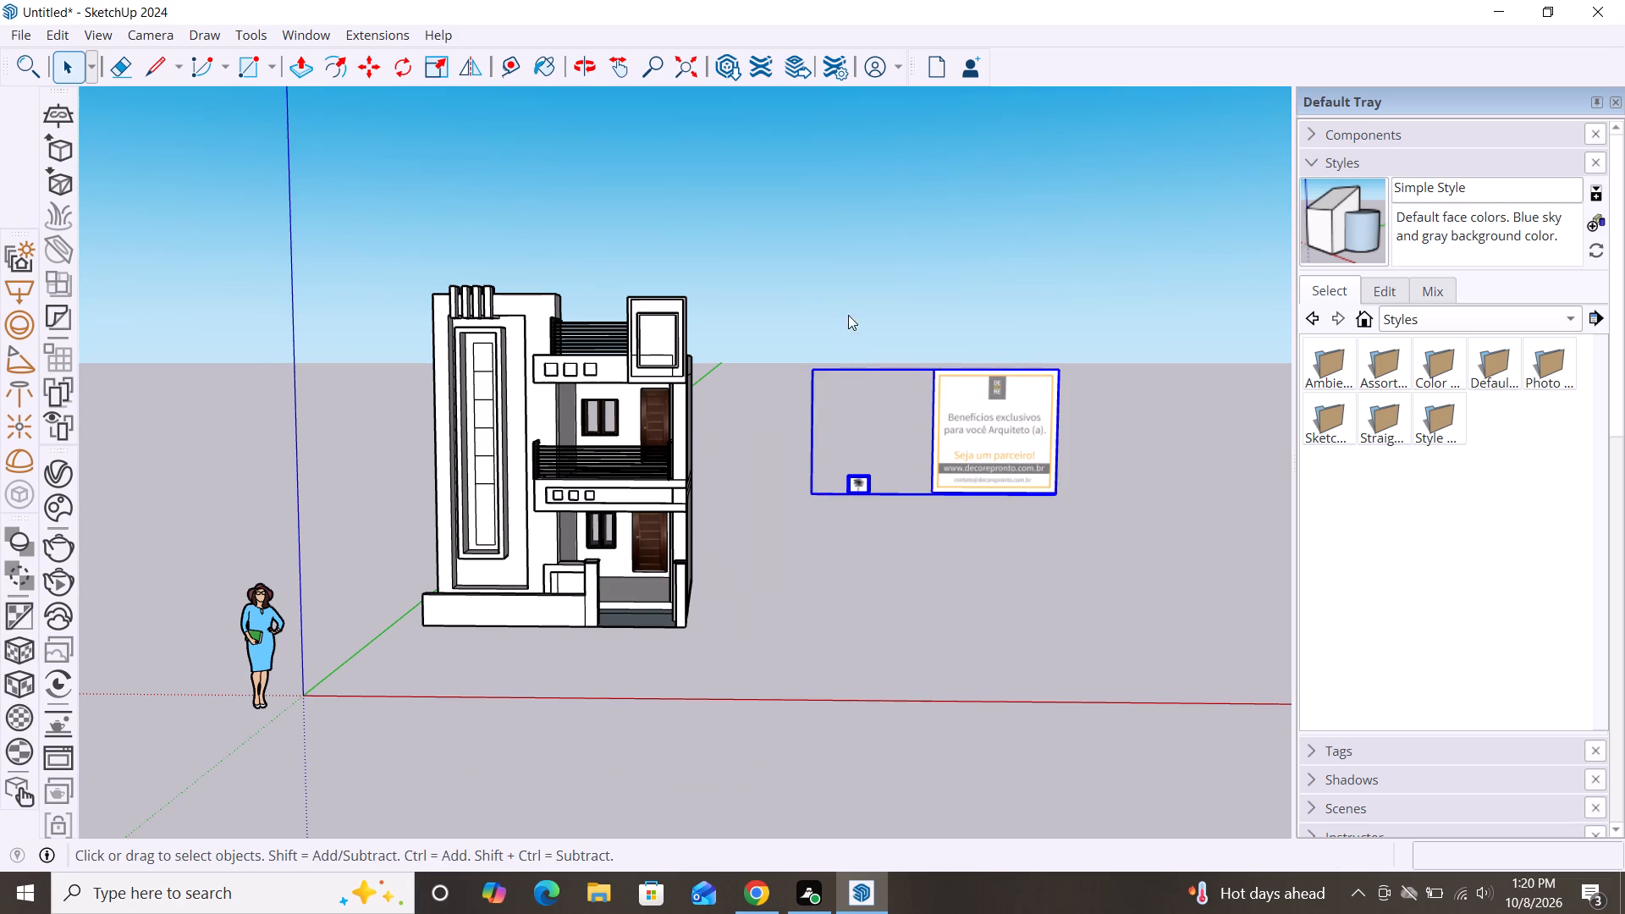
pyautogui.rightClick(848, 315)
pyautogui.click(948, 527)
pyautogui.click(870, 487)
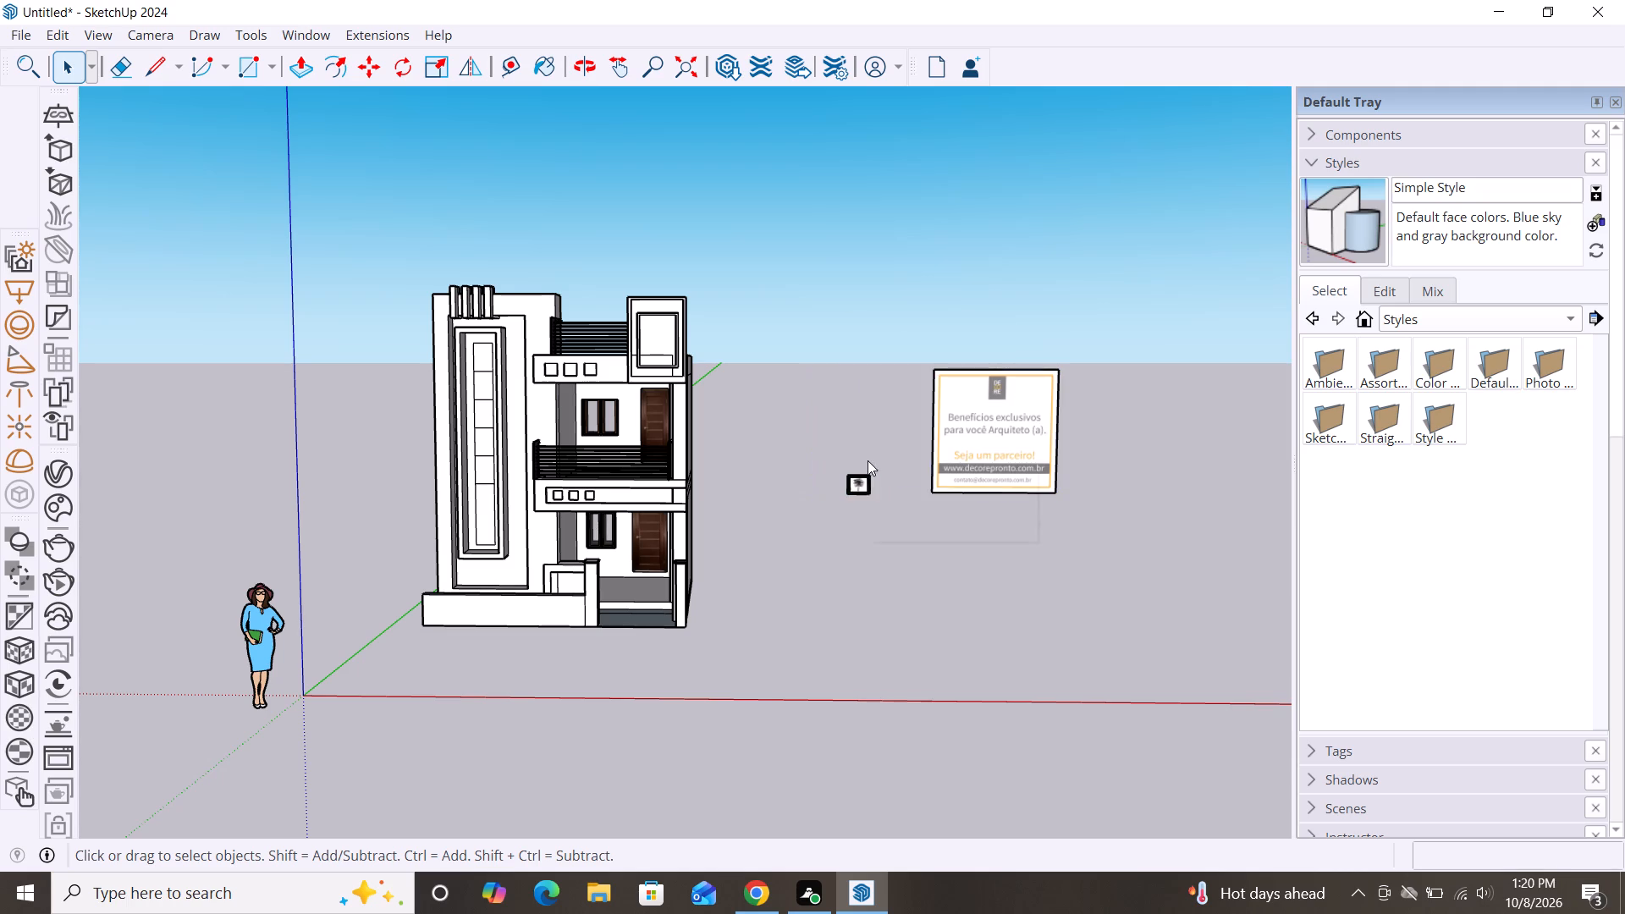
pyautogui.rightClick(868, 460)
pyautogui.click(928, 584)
# Explode the imported component to separate the framed tree picture from the advertising board.
pyautogui.scroll(5, 861, 476)
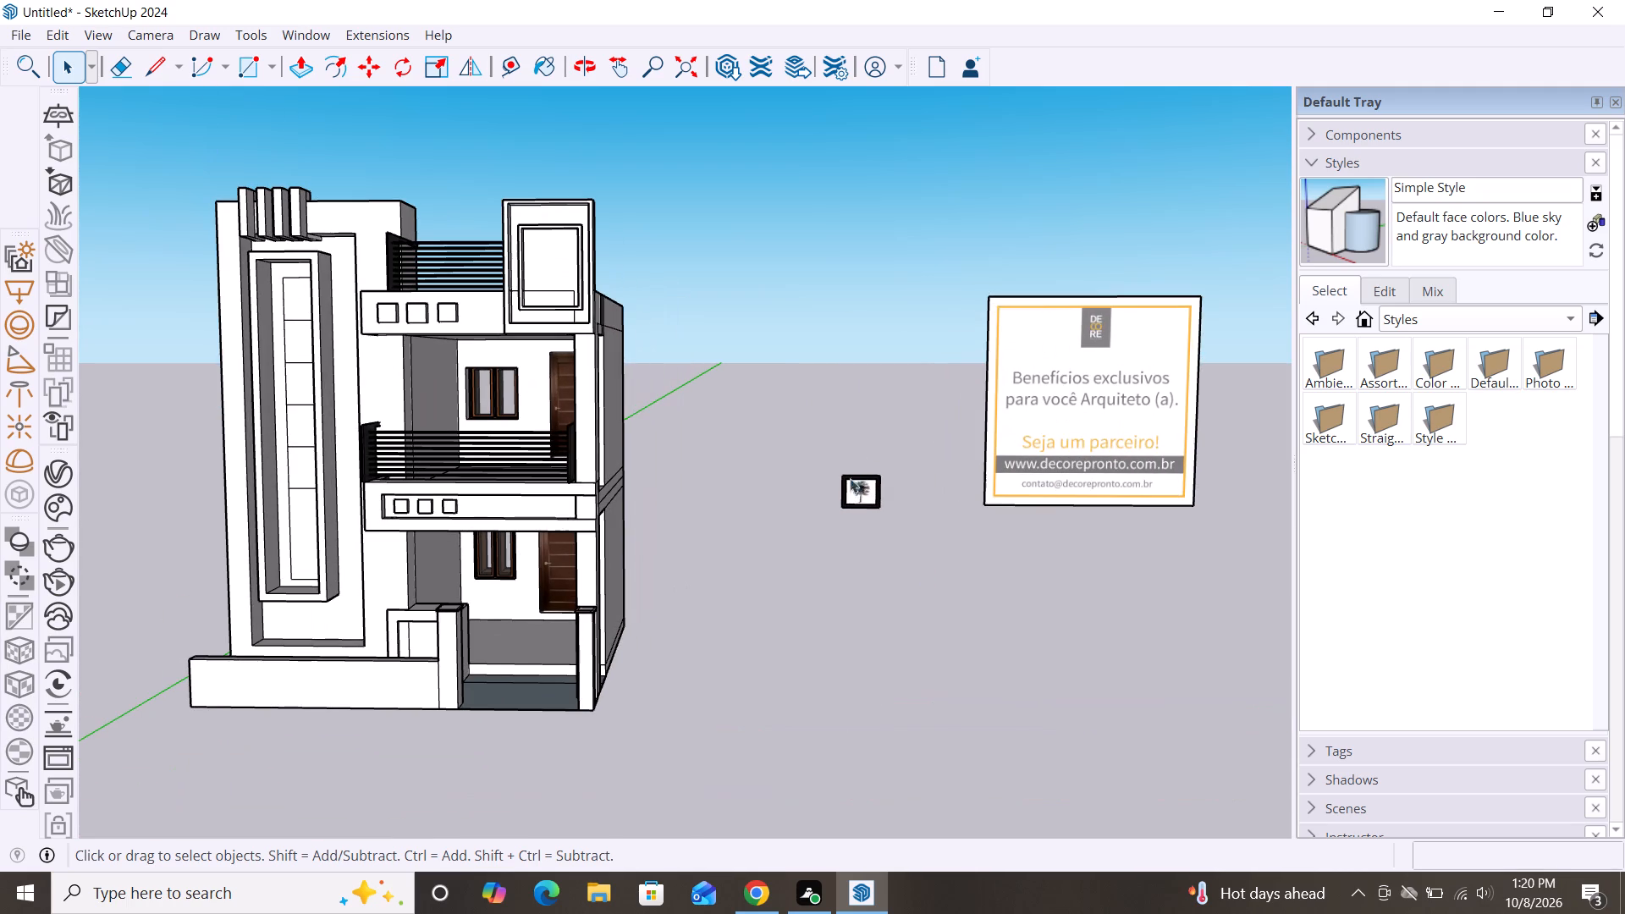
pyautogui.click(851, 496)
pyautogui.rightClick(851, 496)
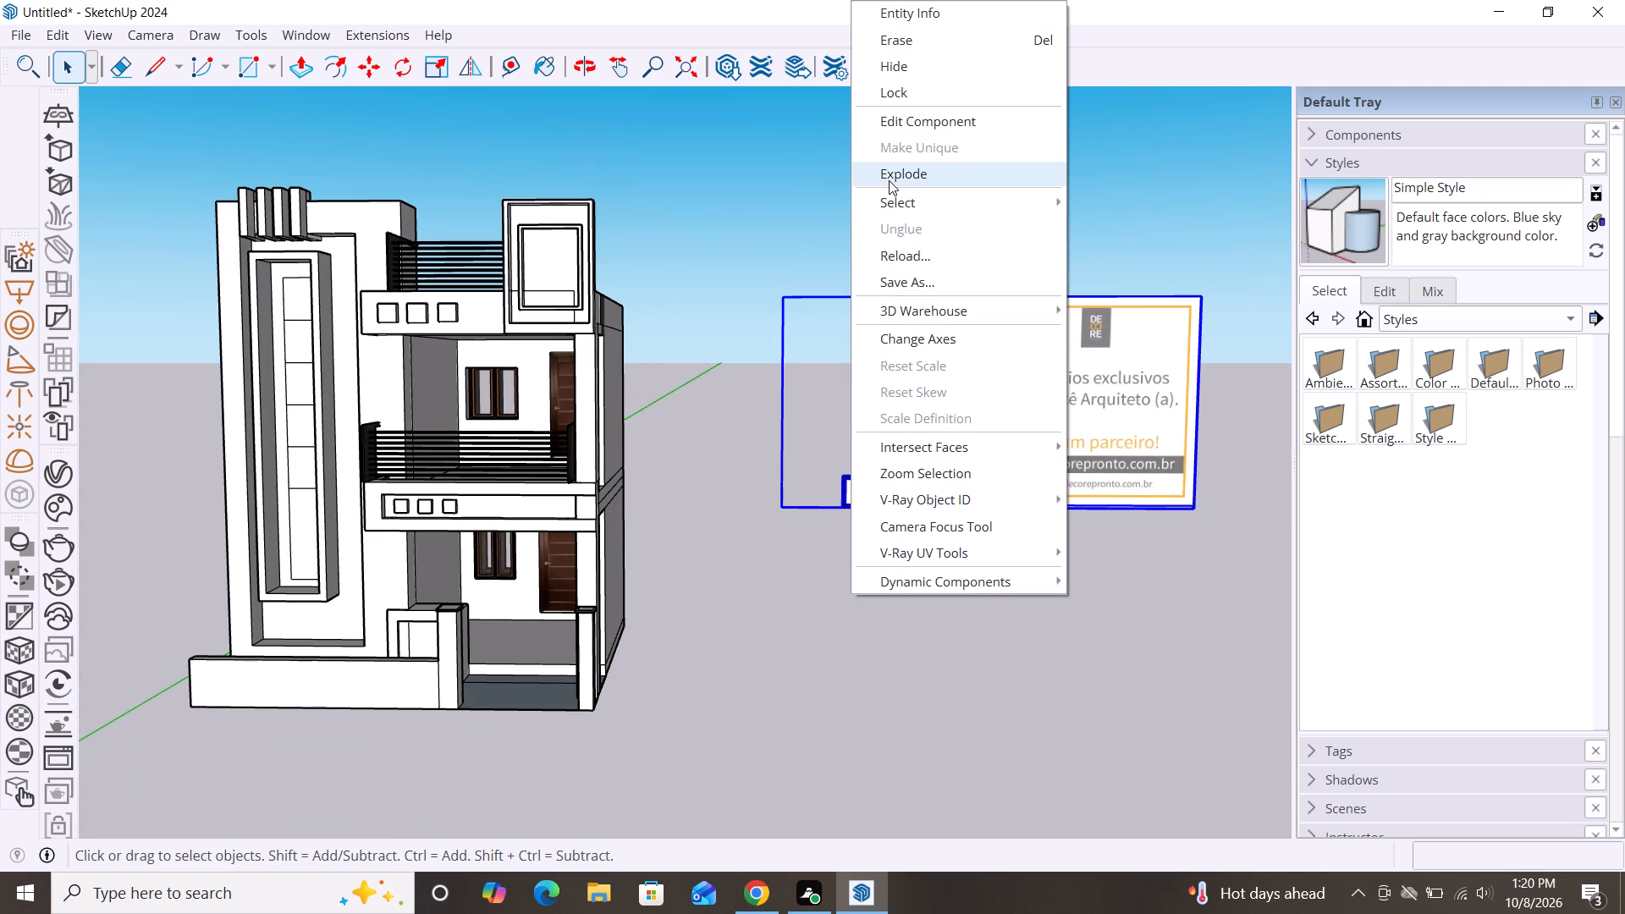
pyautogui.click(889, 179)
pyautogui.click(902, 616)
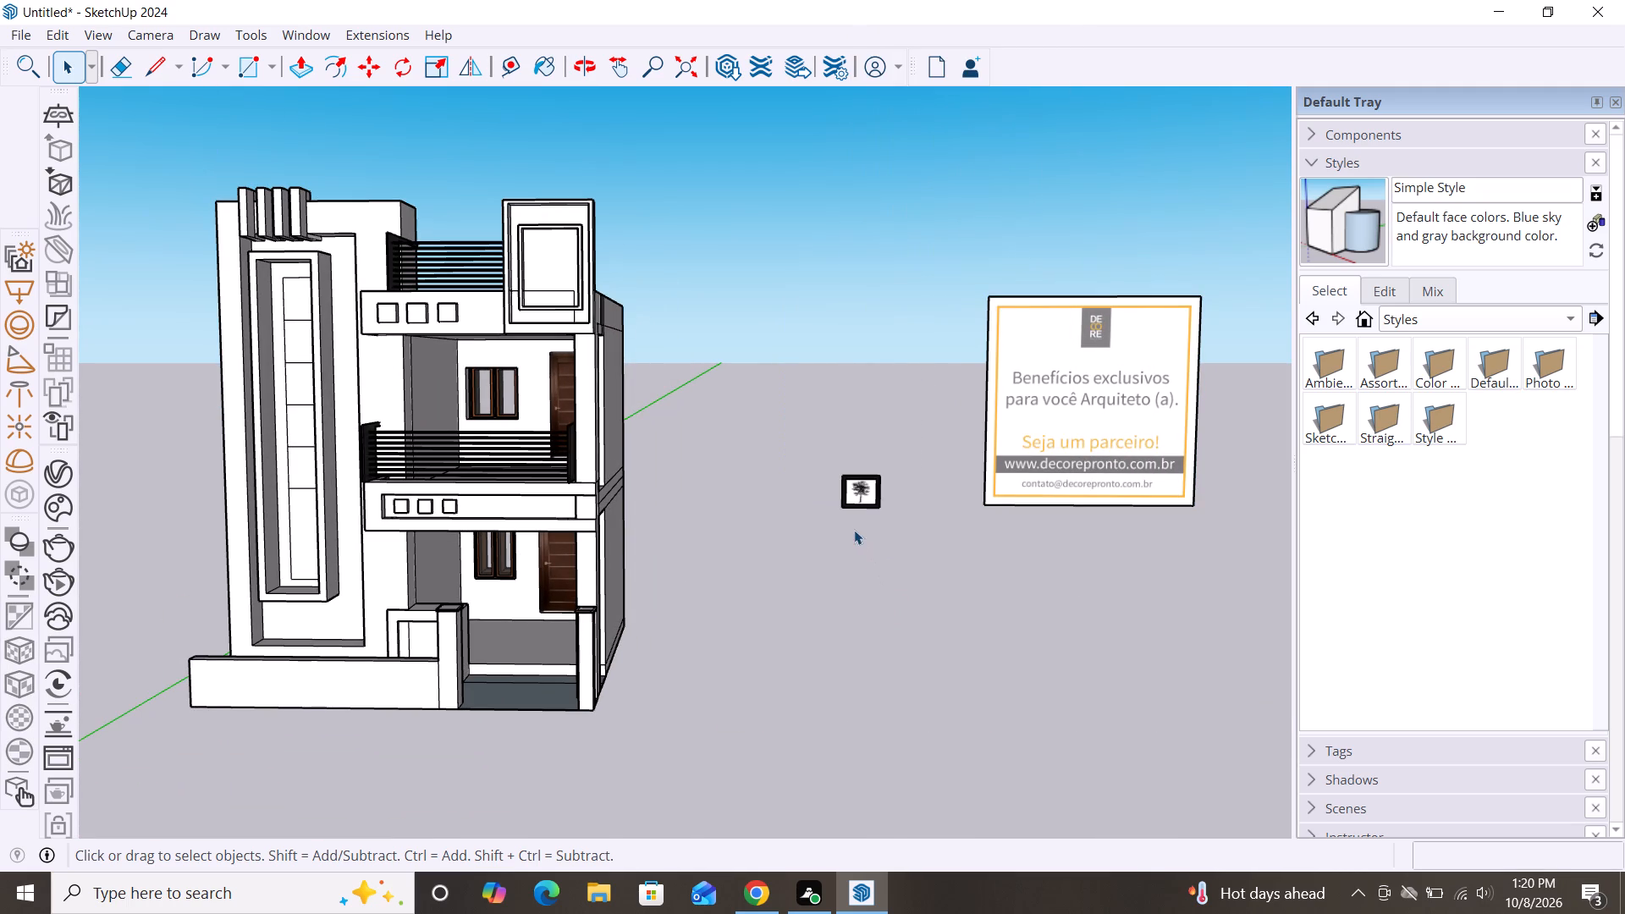
# Move the small framed tree picture about 10' 10" from its lower corner, placing it just beside the house's upper framed panel.
pyautogui.click(860, 498)
pyautogui.press('m')
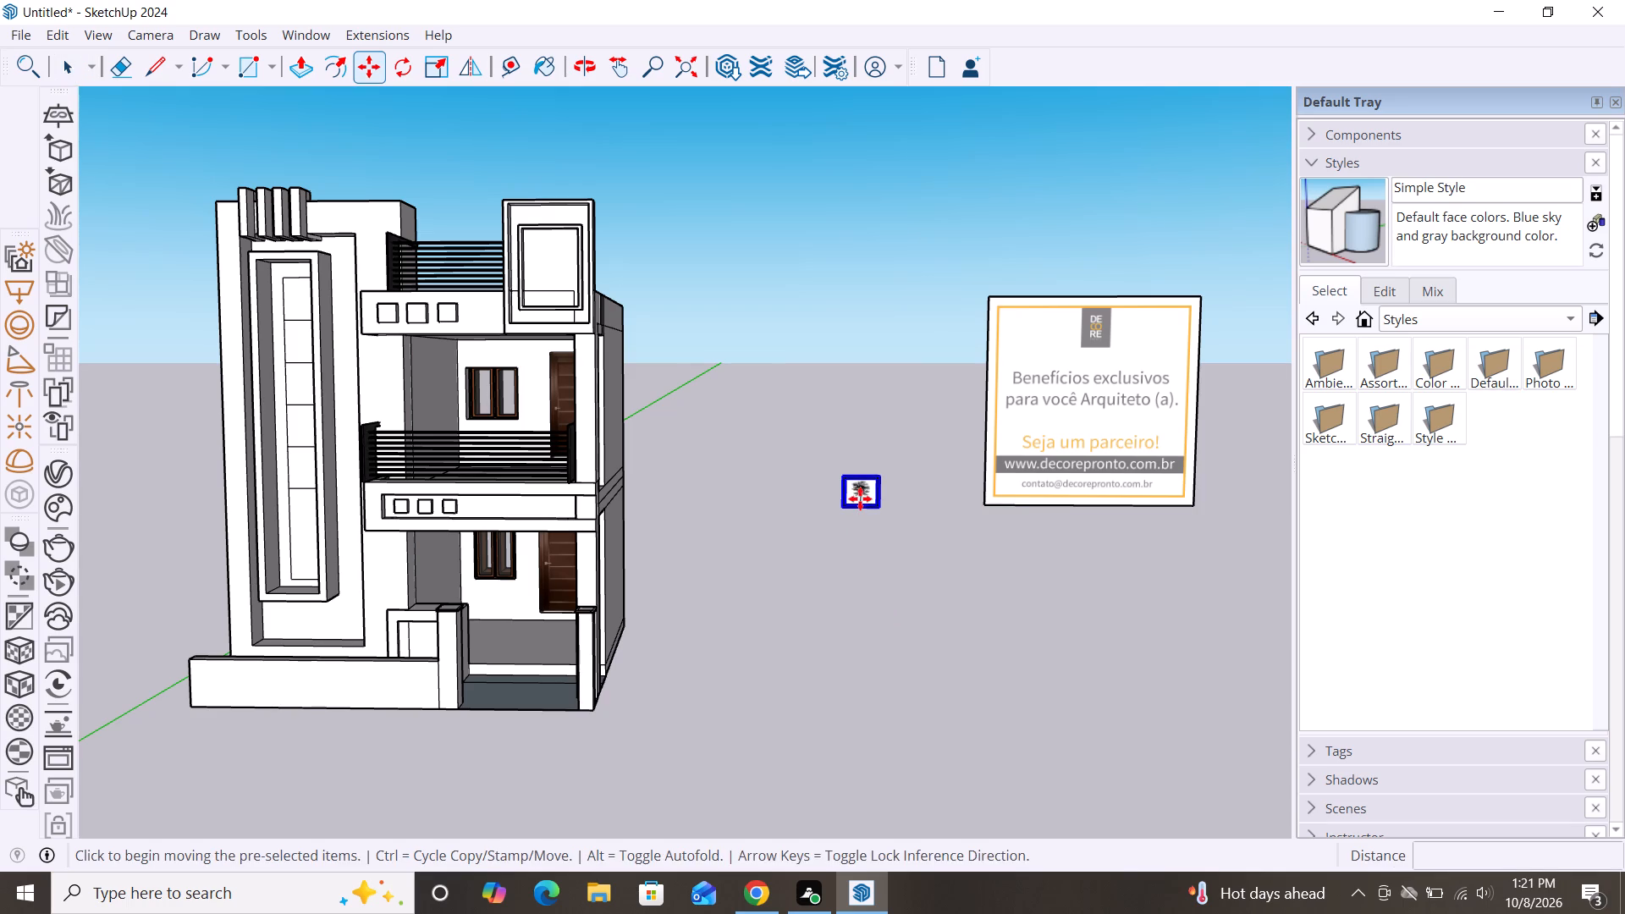
pyautogui.click(846, 509)
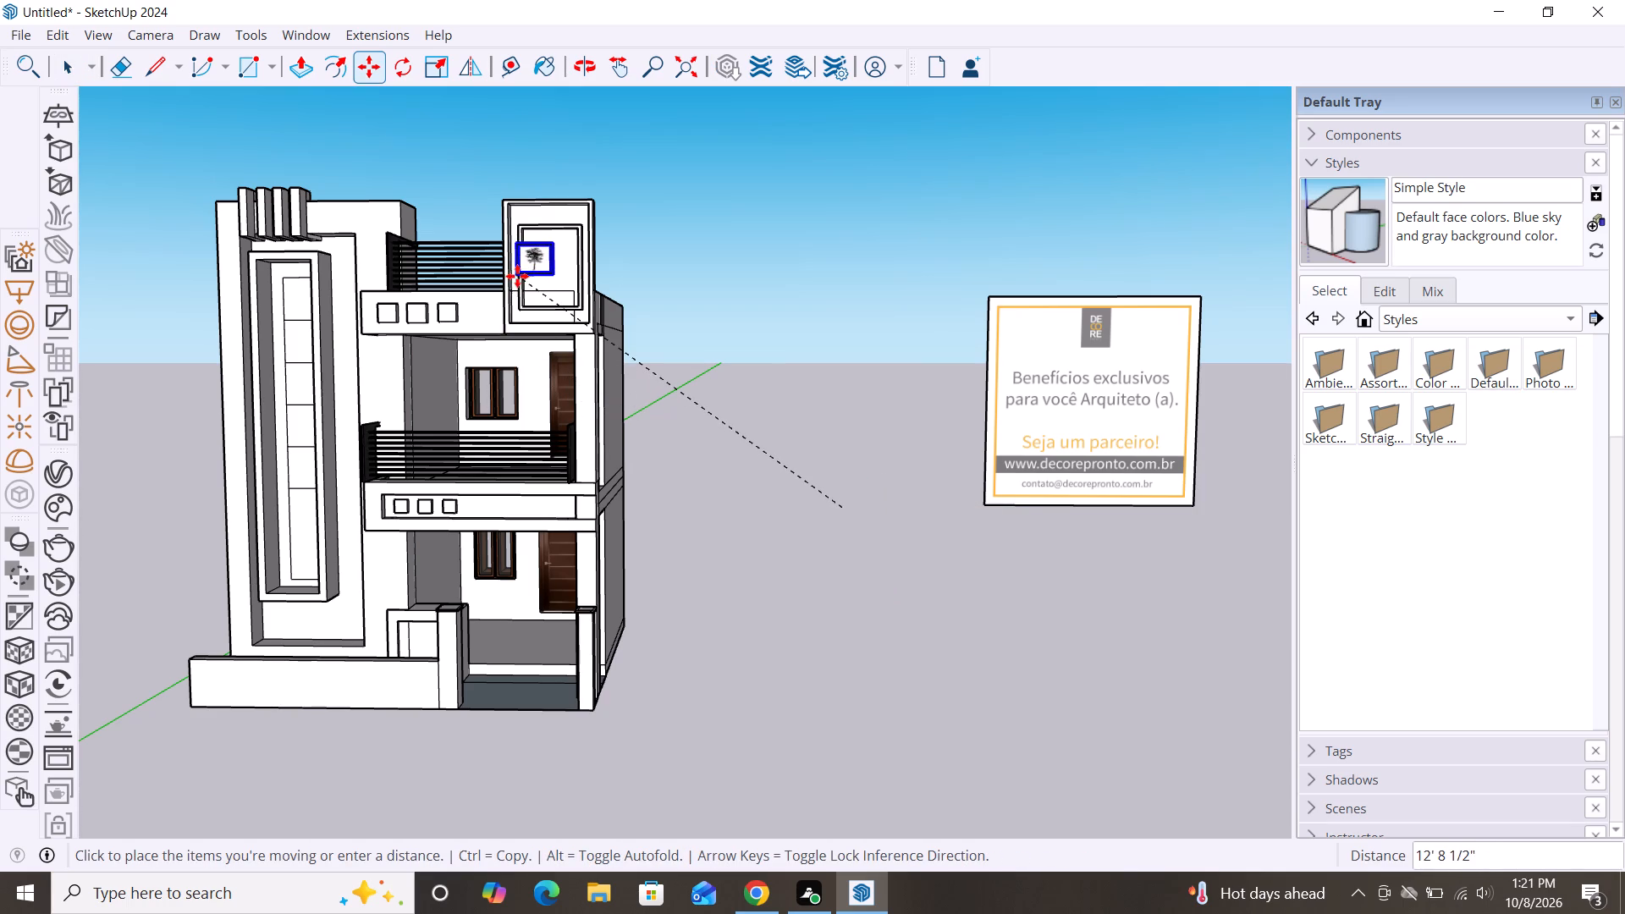
pyautogui.scroll(6, 530, 281)
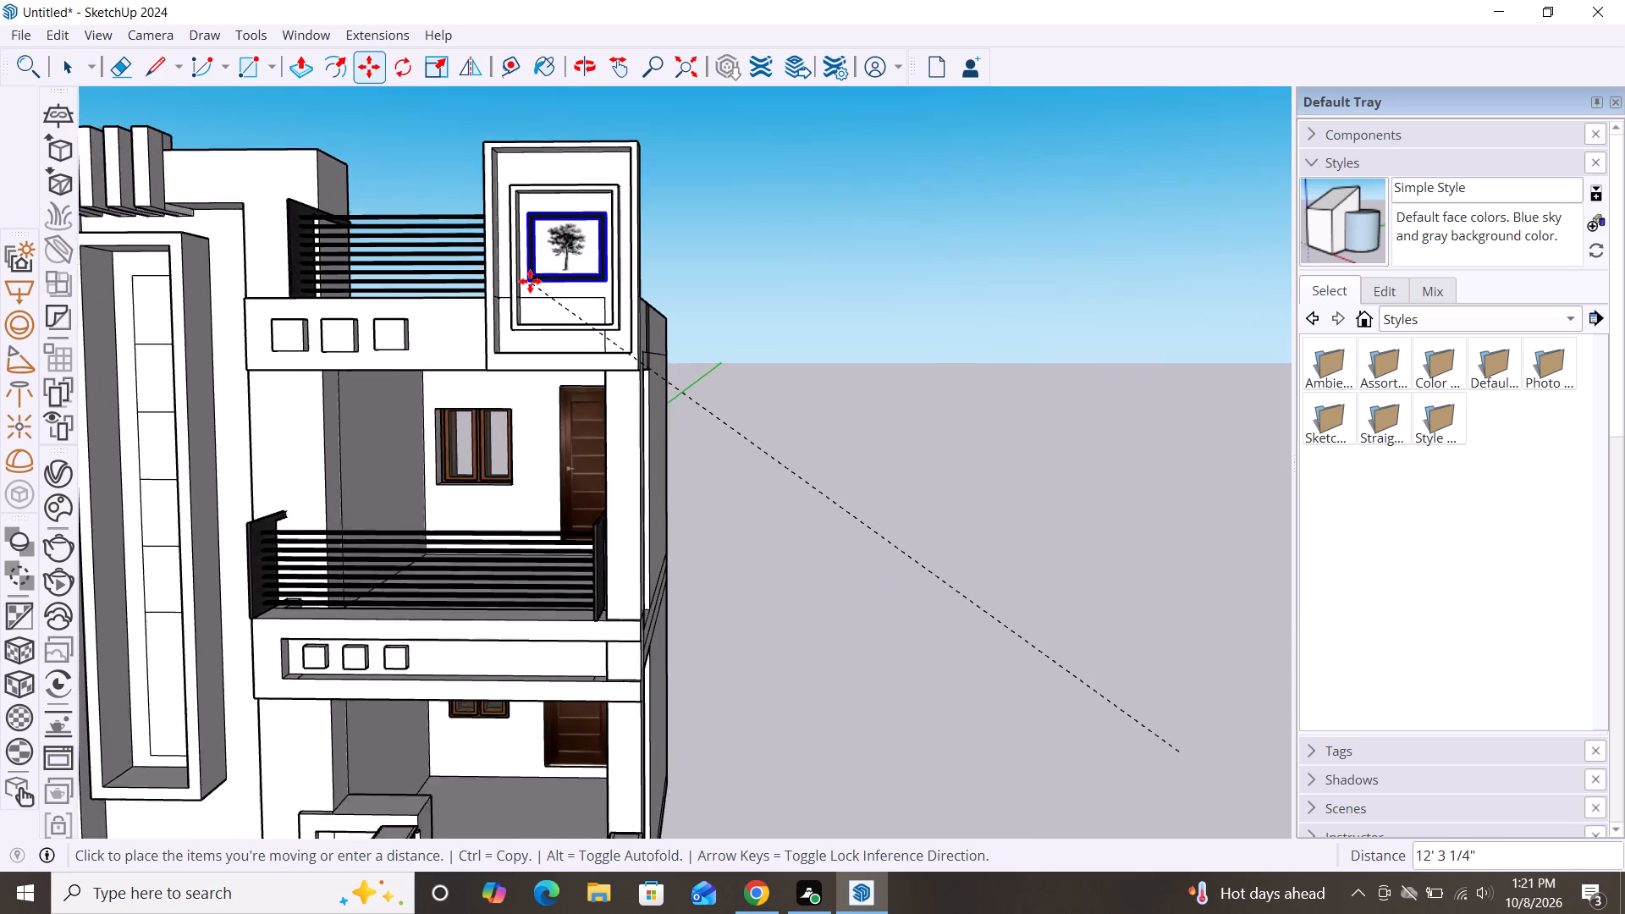
pyautogui.scroll(8, 530, 281)
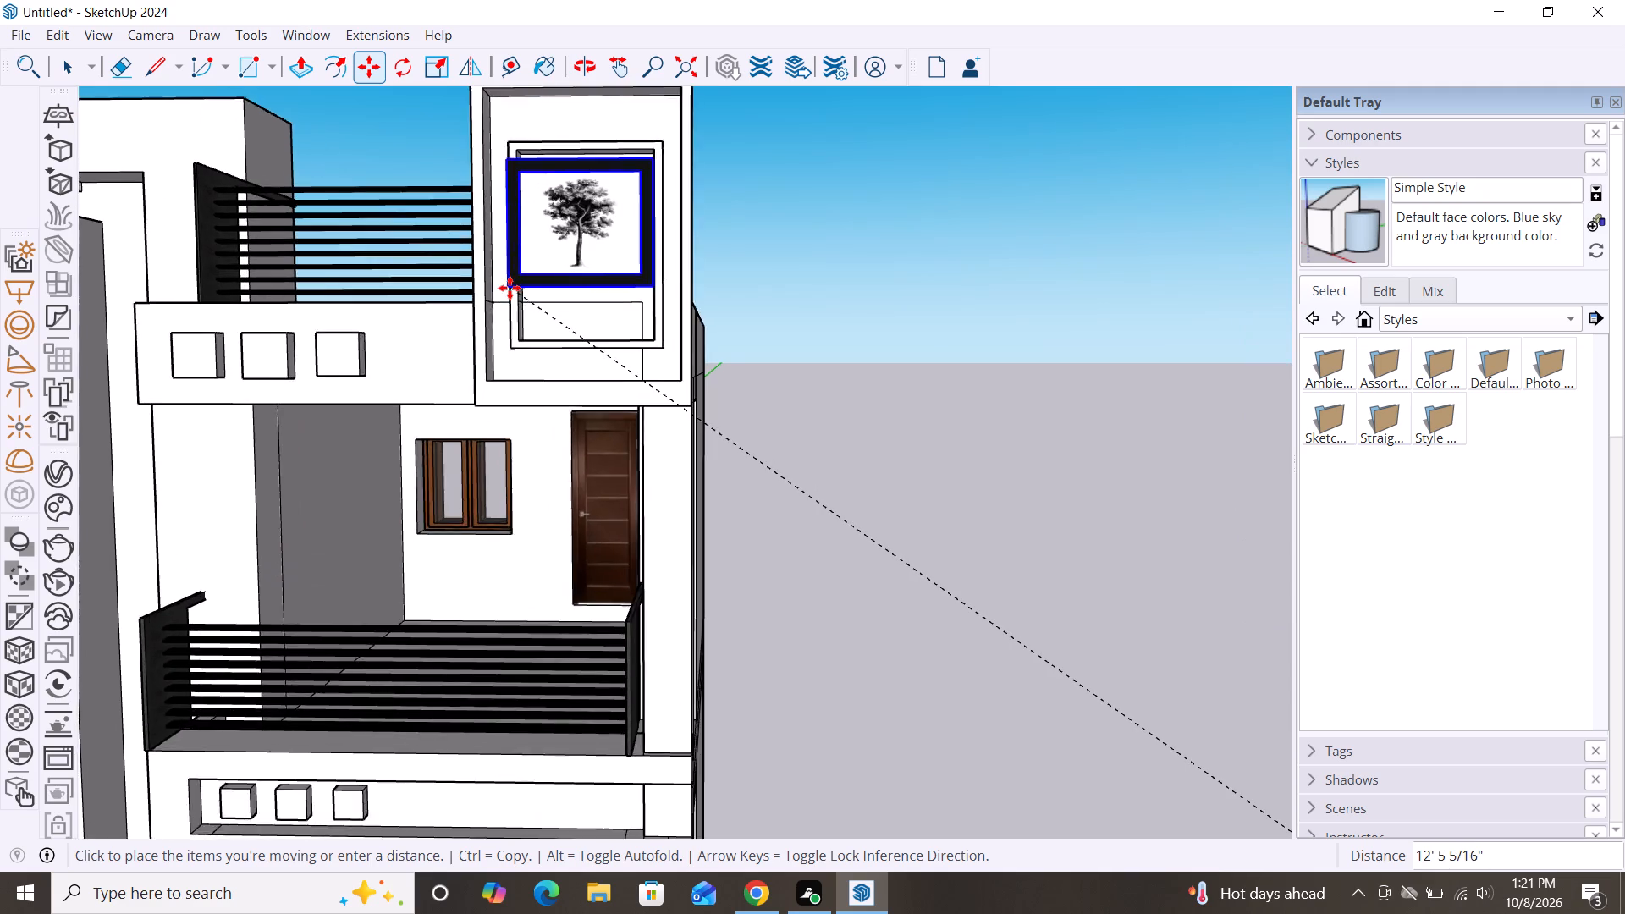
pyautogui.scroll(3, 510, 288)
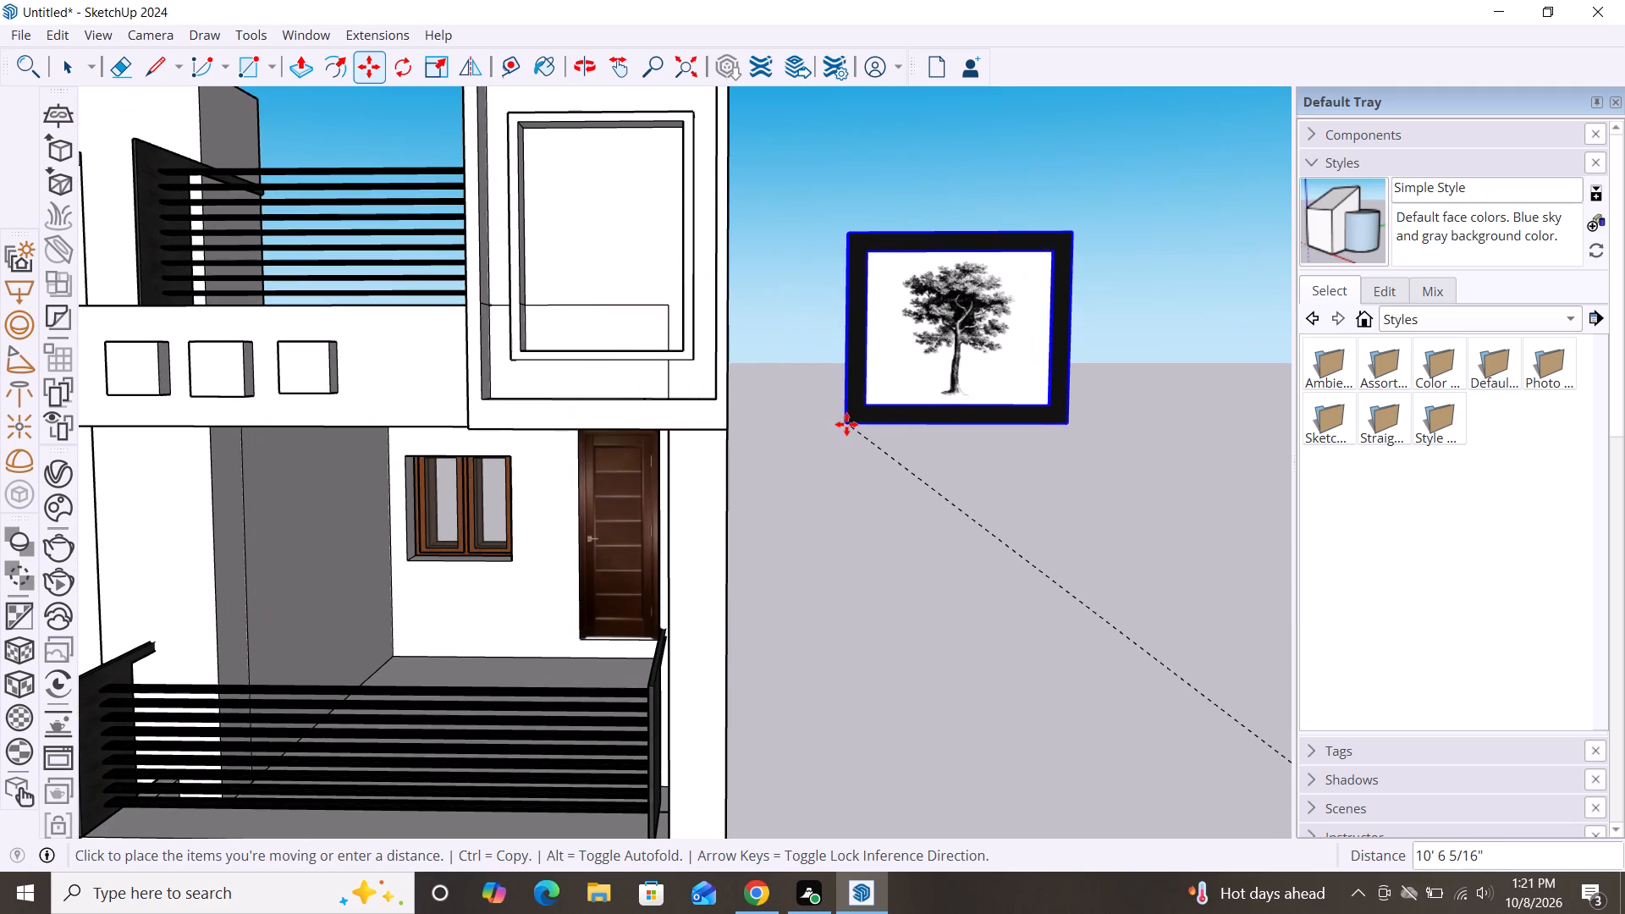
pyautogui.click(790, 399)
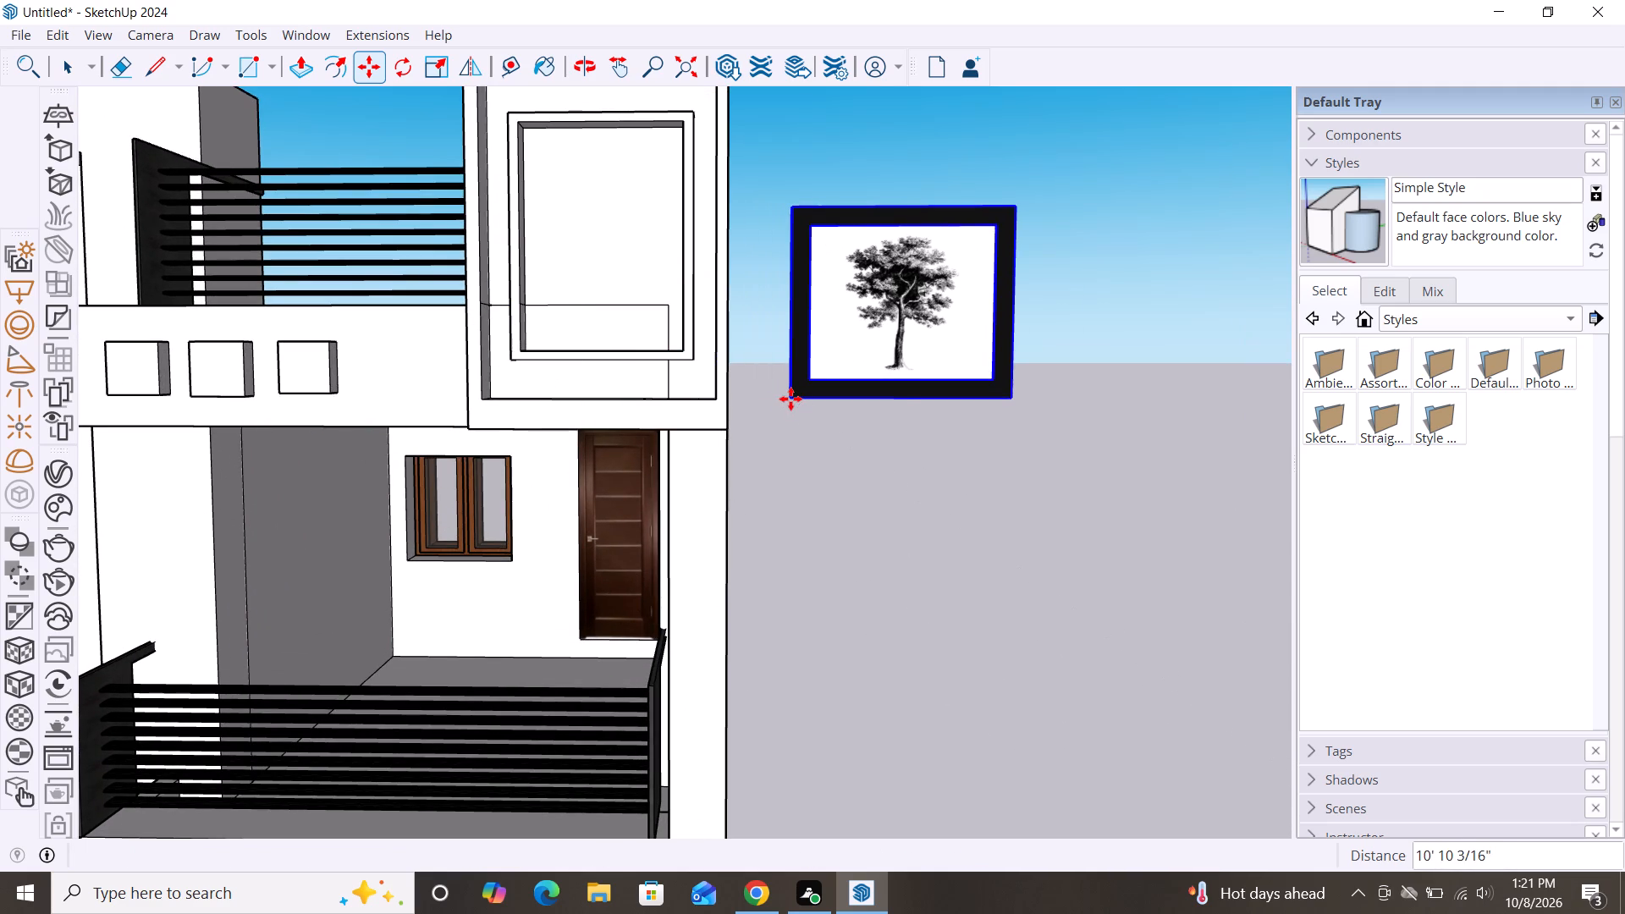
# Scale the framed tree picture by about 0.87 along red and 19 along green, and reduce its height.
pyautogui.press('s')
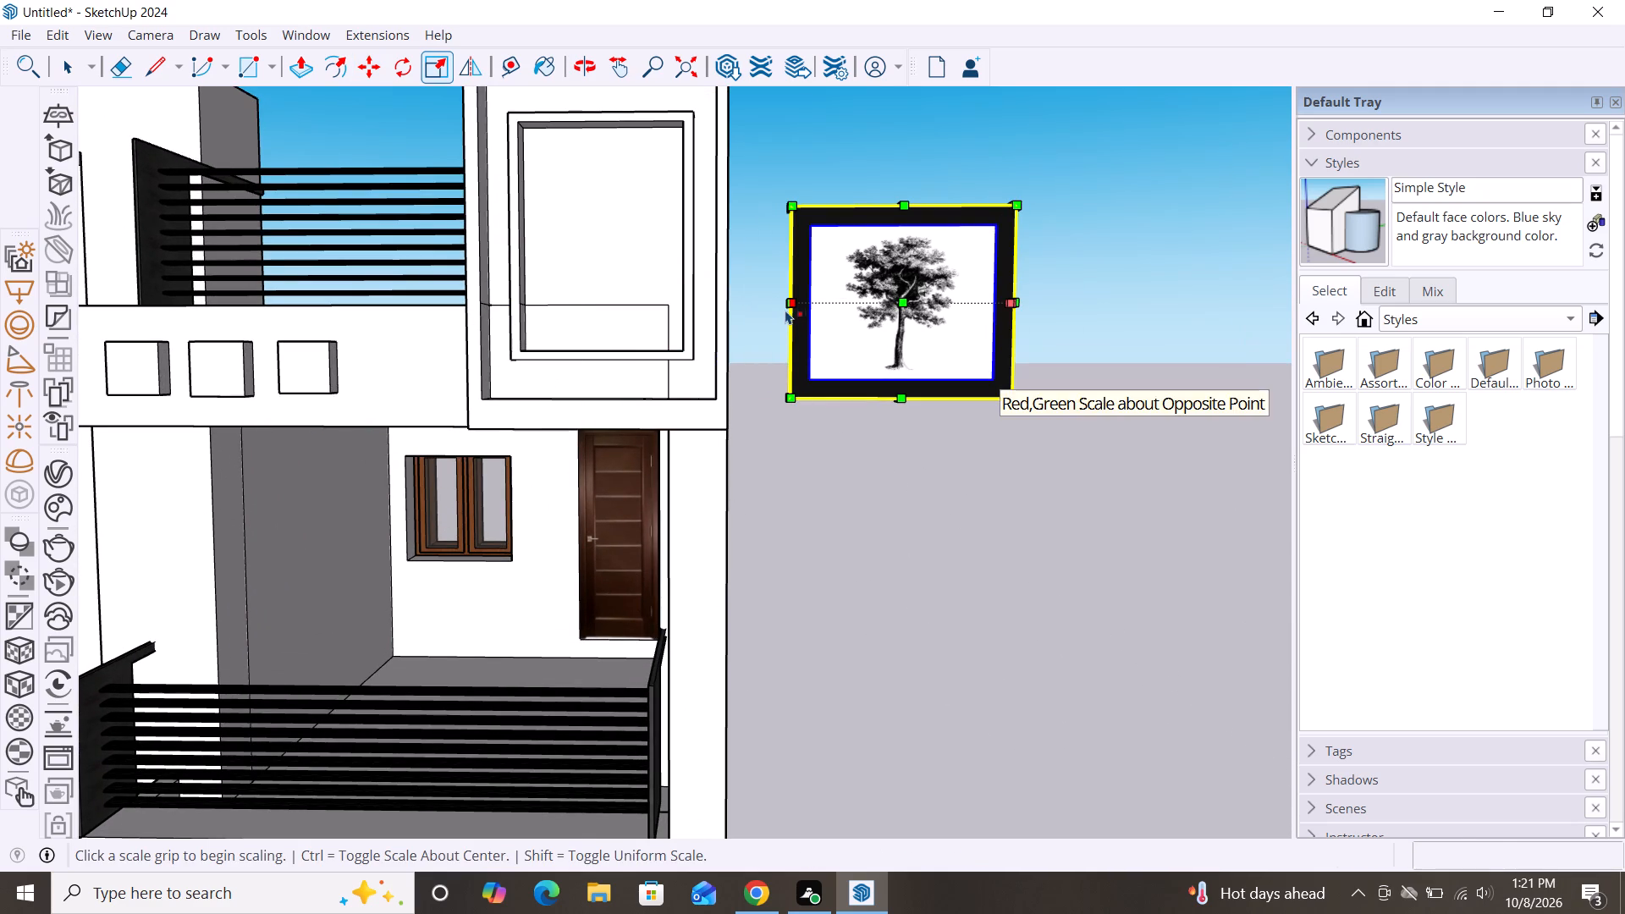
pyautogui.click(785, 309)
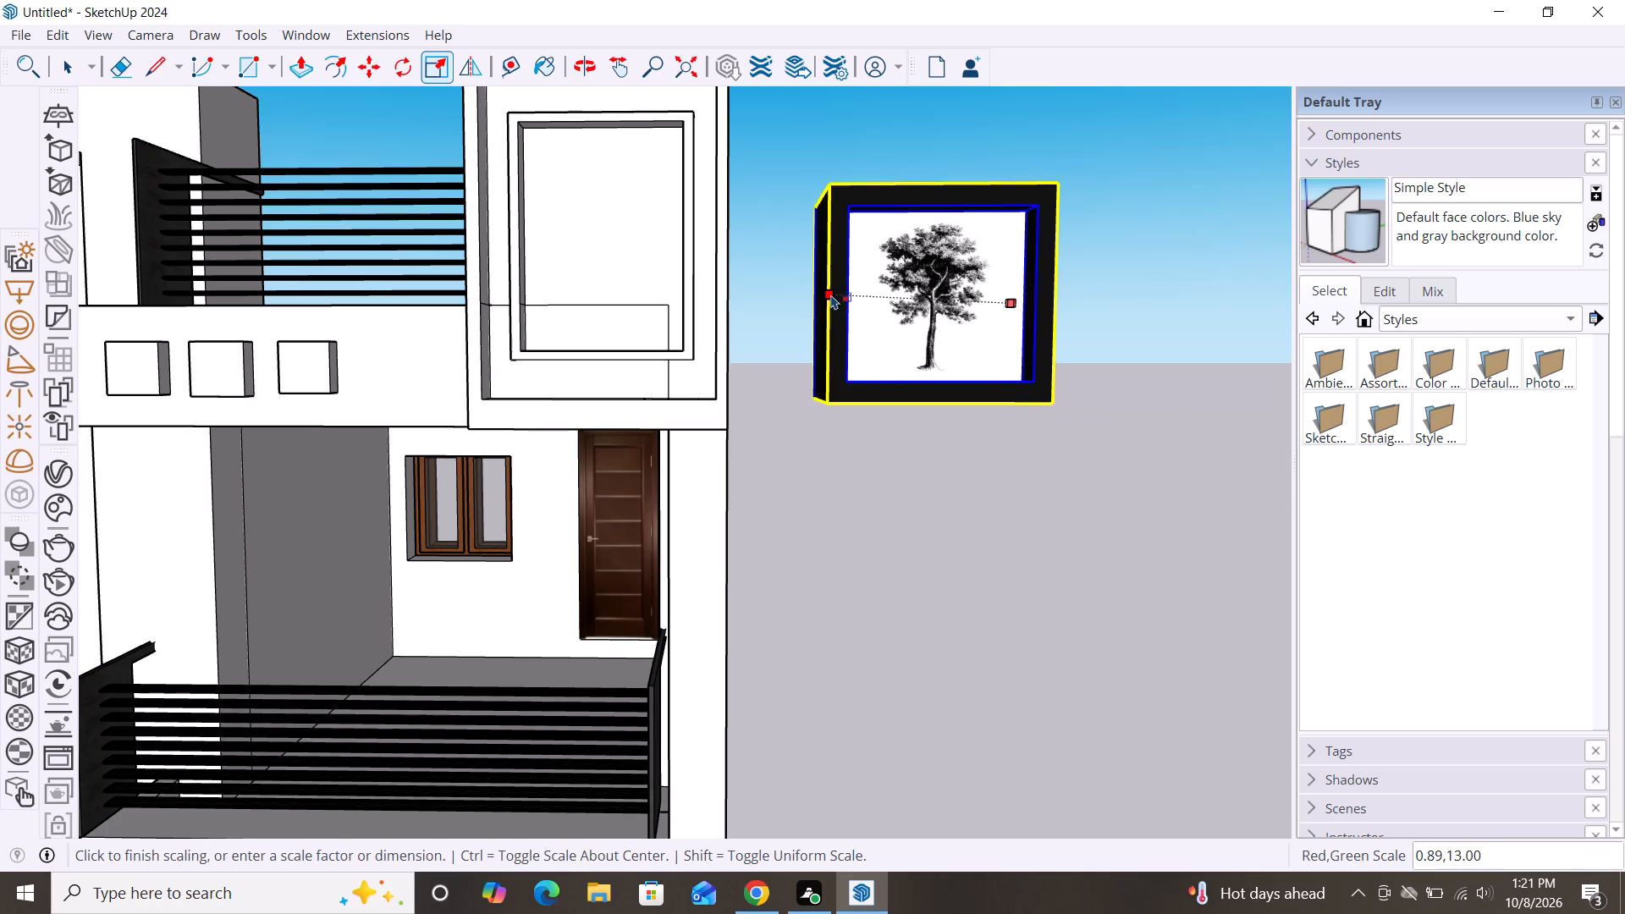
pyautogui.click(843, 289)
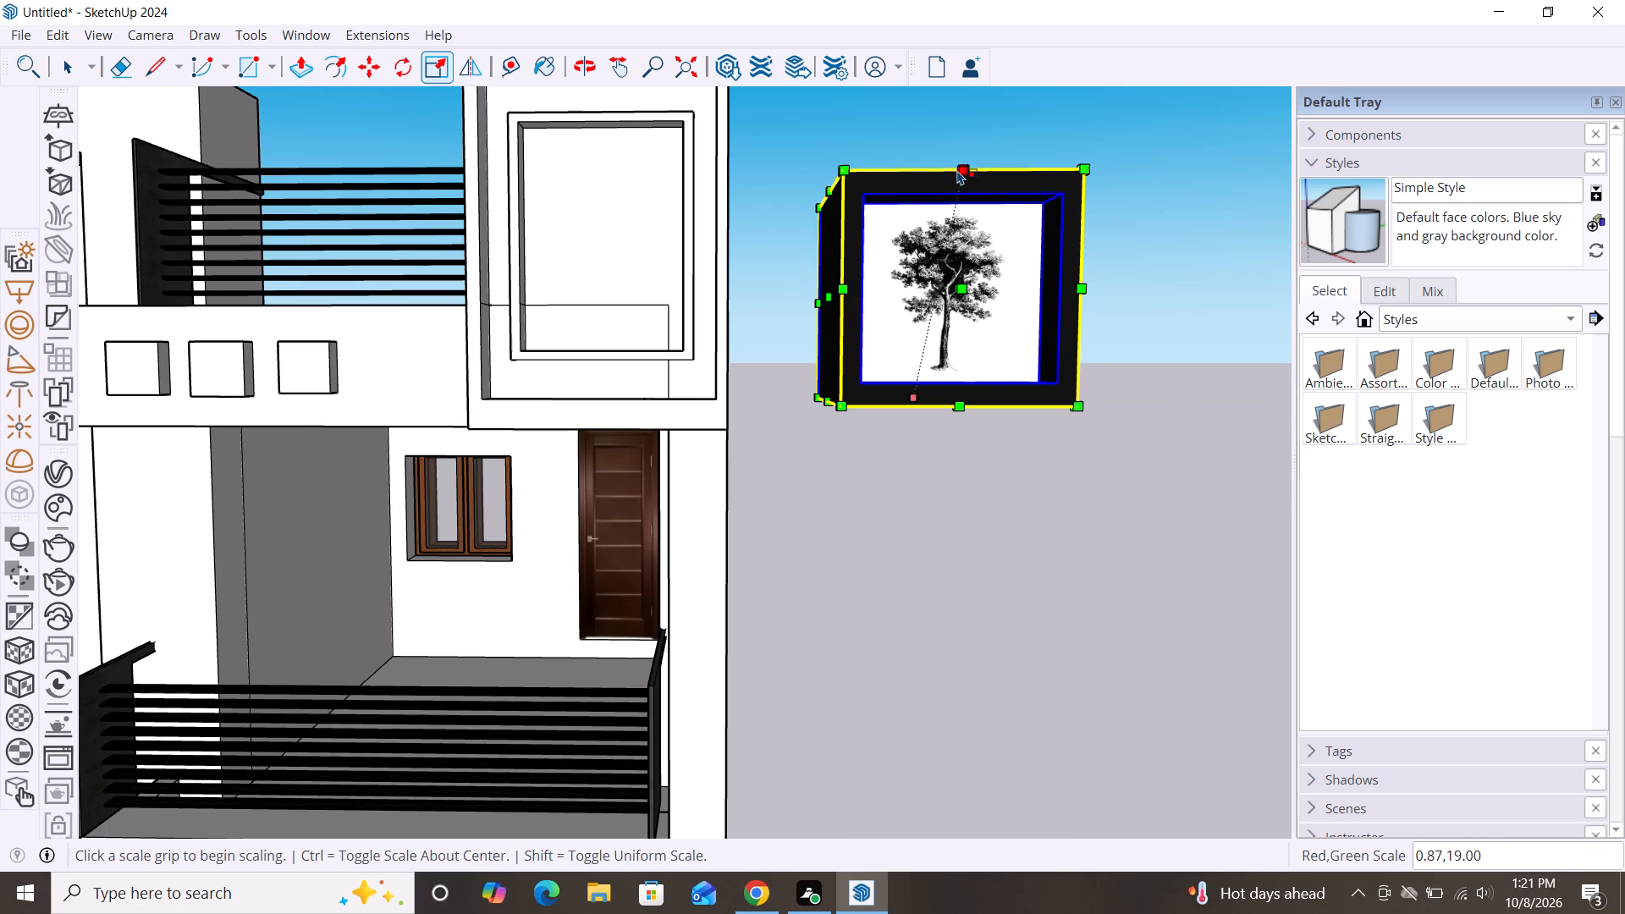
pyautogui.moveTo(958, 170); pyautogui.dragTo(960, 212)
pyautogui.doubleClick(963, 229)
pyautogui.click(965, 235)
pyautogui.click(965, 240)
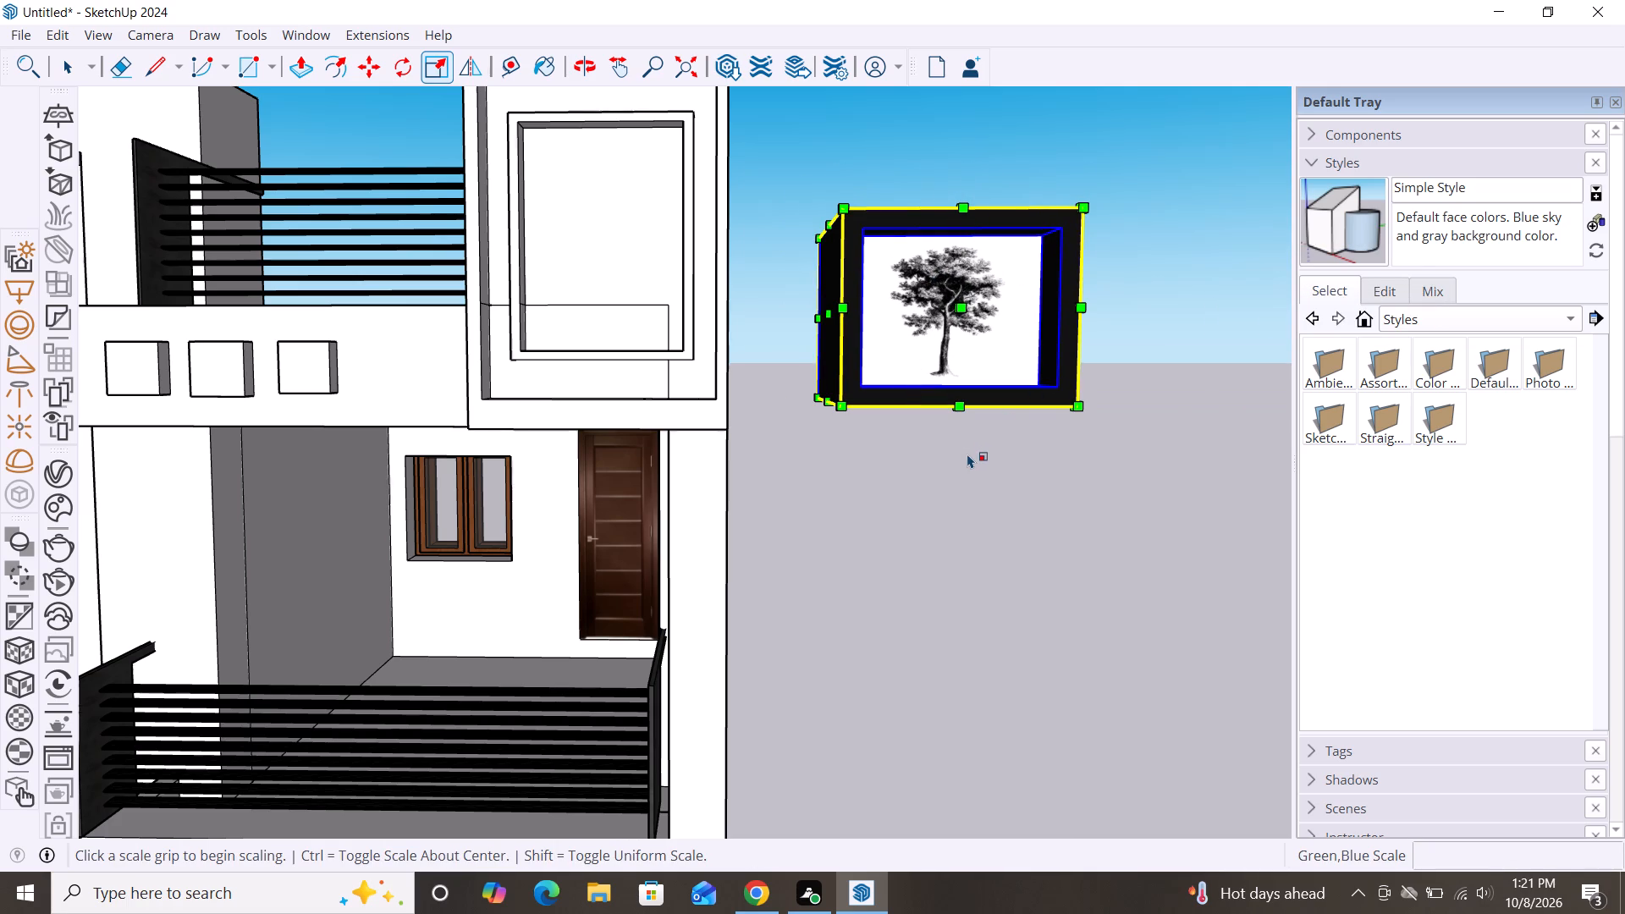
# Move the scaled framed tree picture by its lower corner about 8 13/16", keeping it in the open space beside the upper panel.
pyautogui.press('m')
pyautogui.click(839, 408)
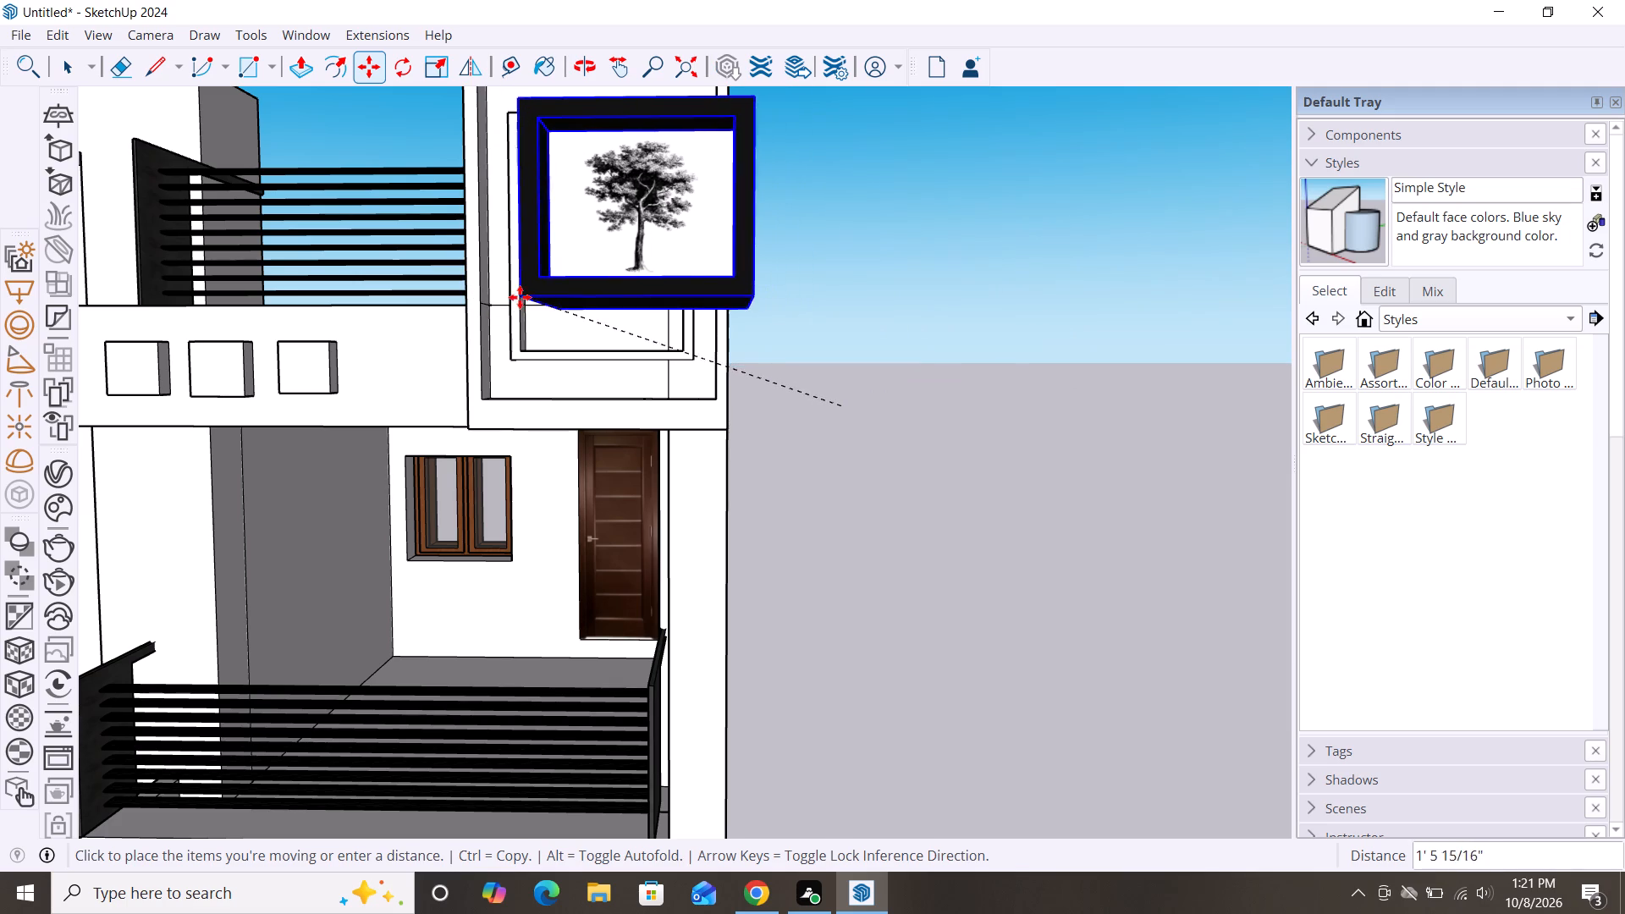
pyautogui.scroll(11, 503, 297)
pyautogui.scroll(-2, 369, 232)
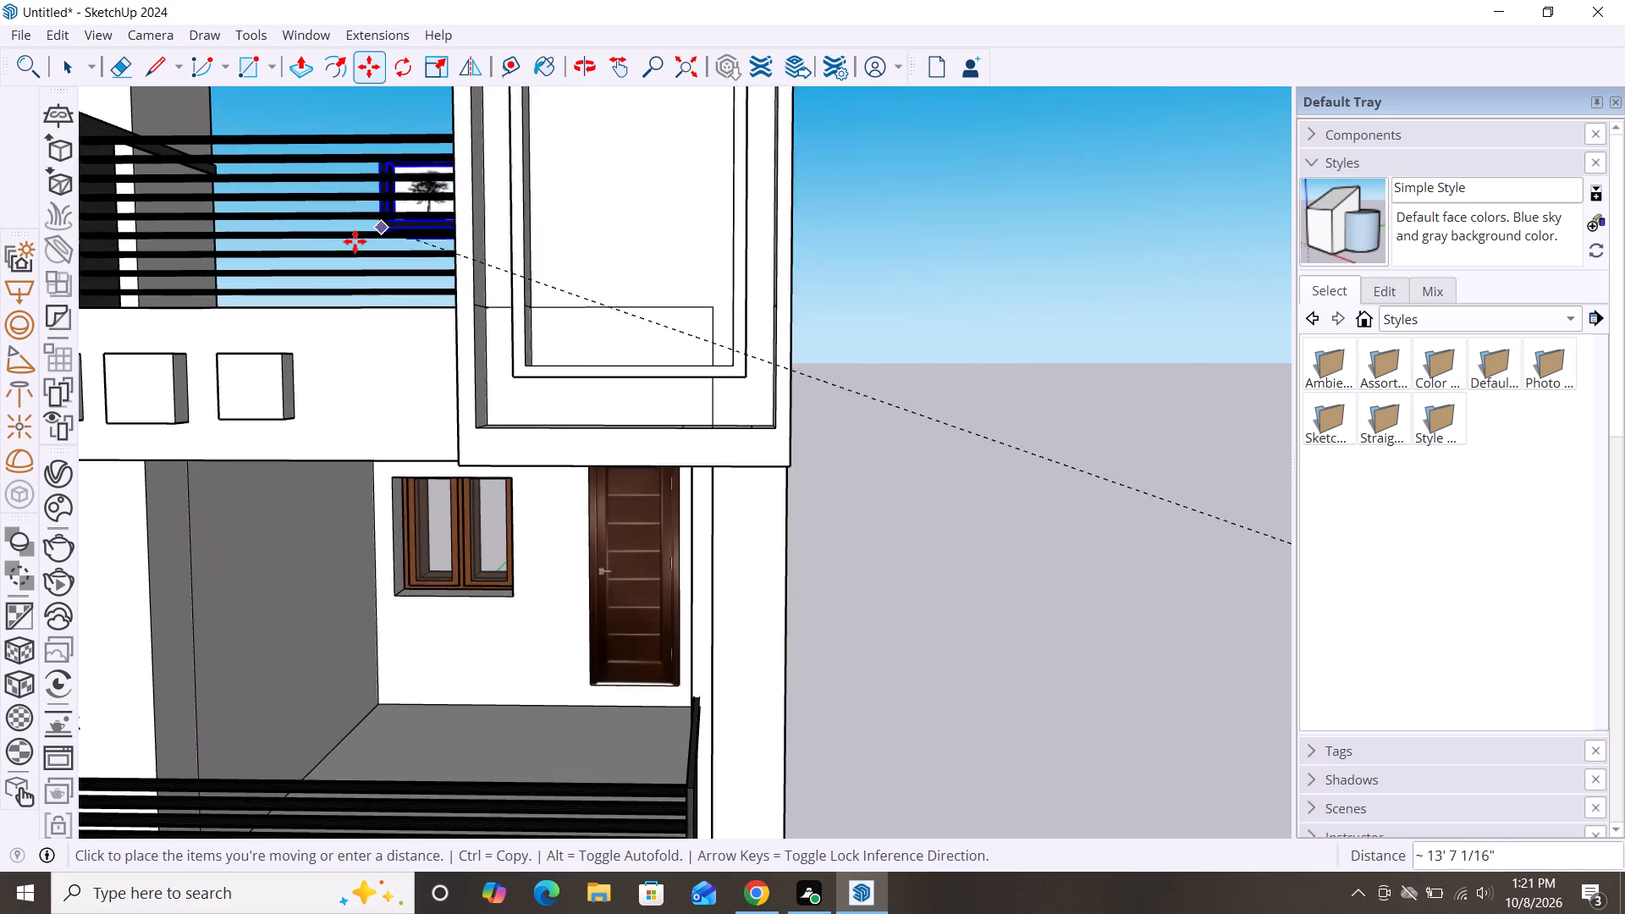
pyautogui.scroll(-2, 355, 241)
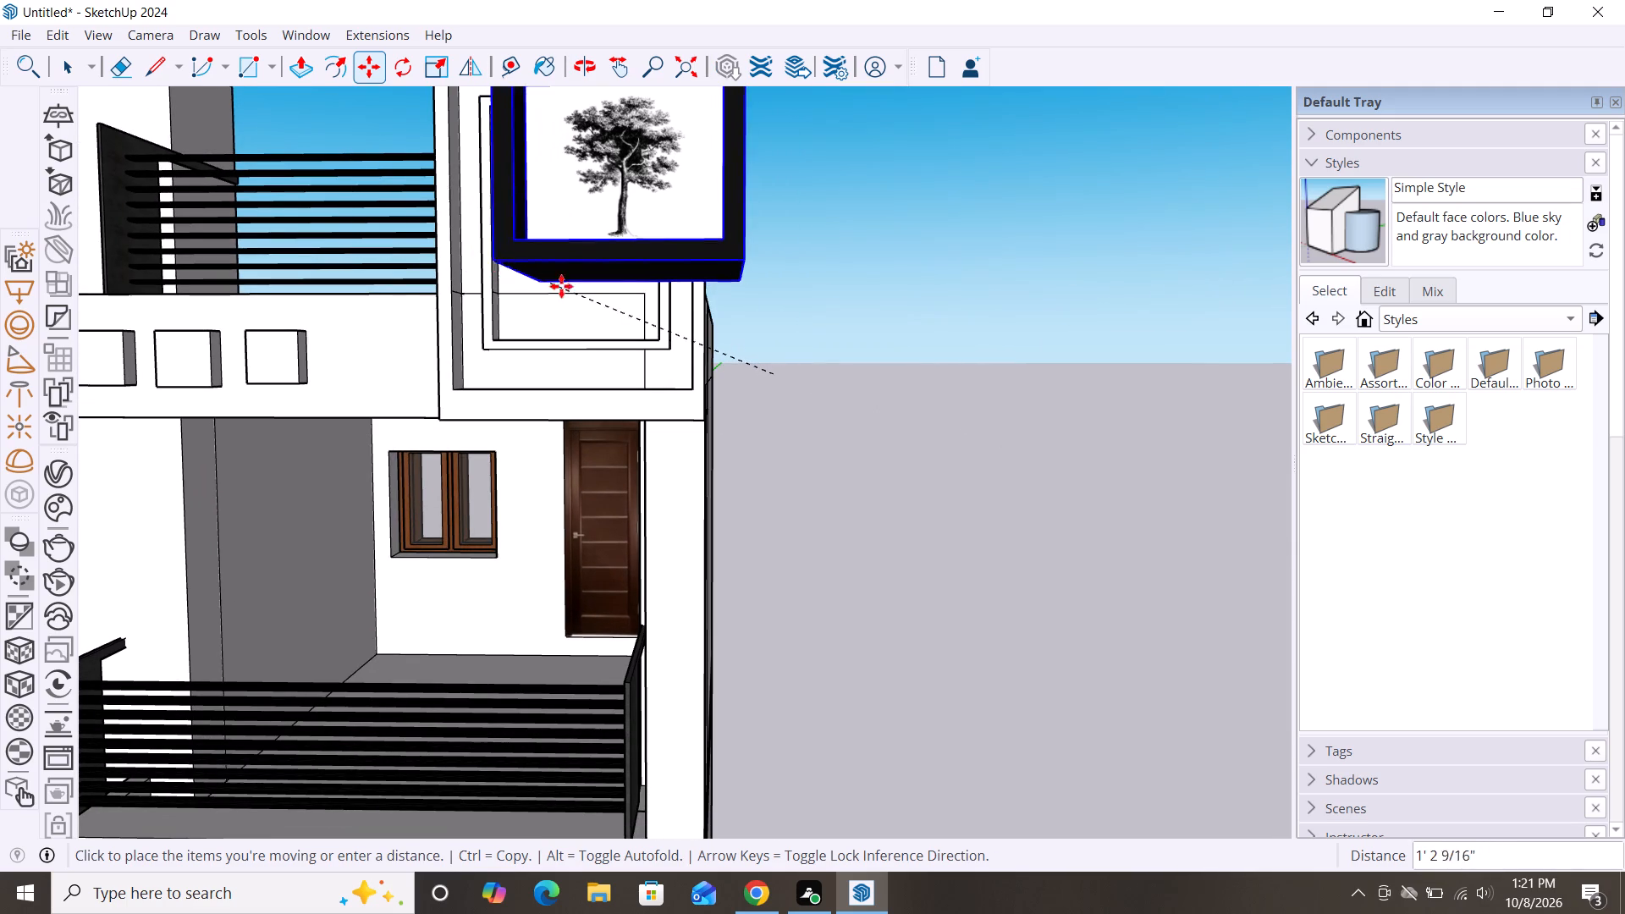
pyautogui.click(939, 443)
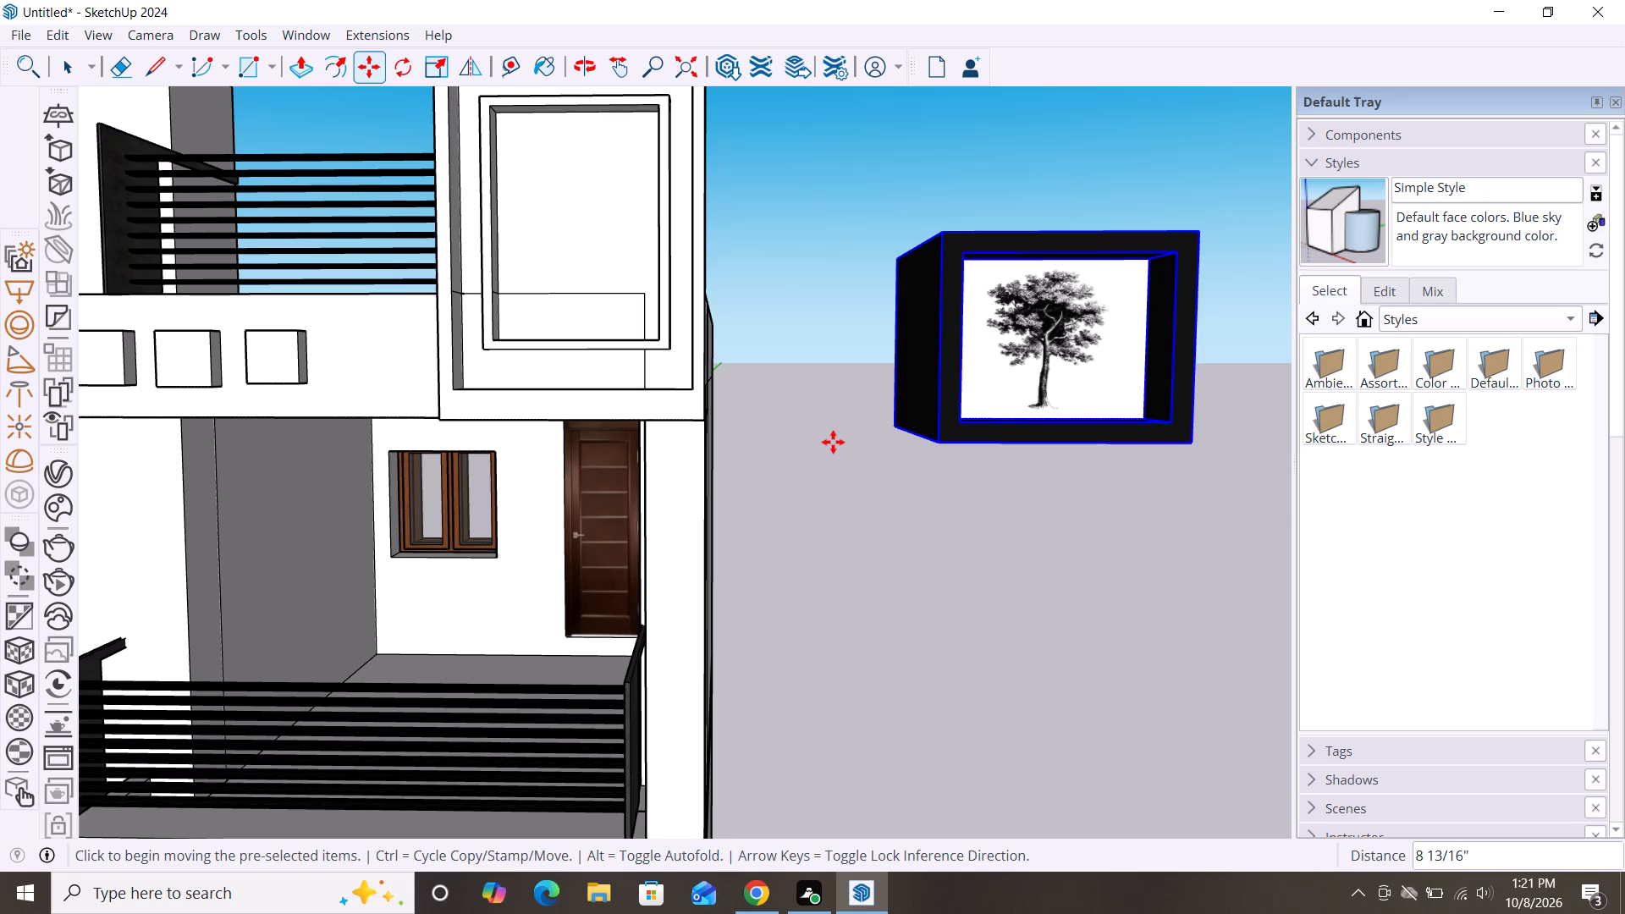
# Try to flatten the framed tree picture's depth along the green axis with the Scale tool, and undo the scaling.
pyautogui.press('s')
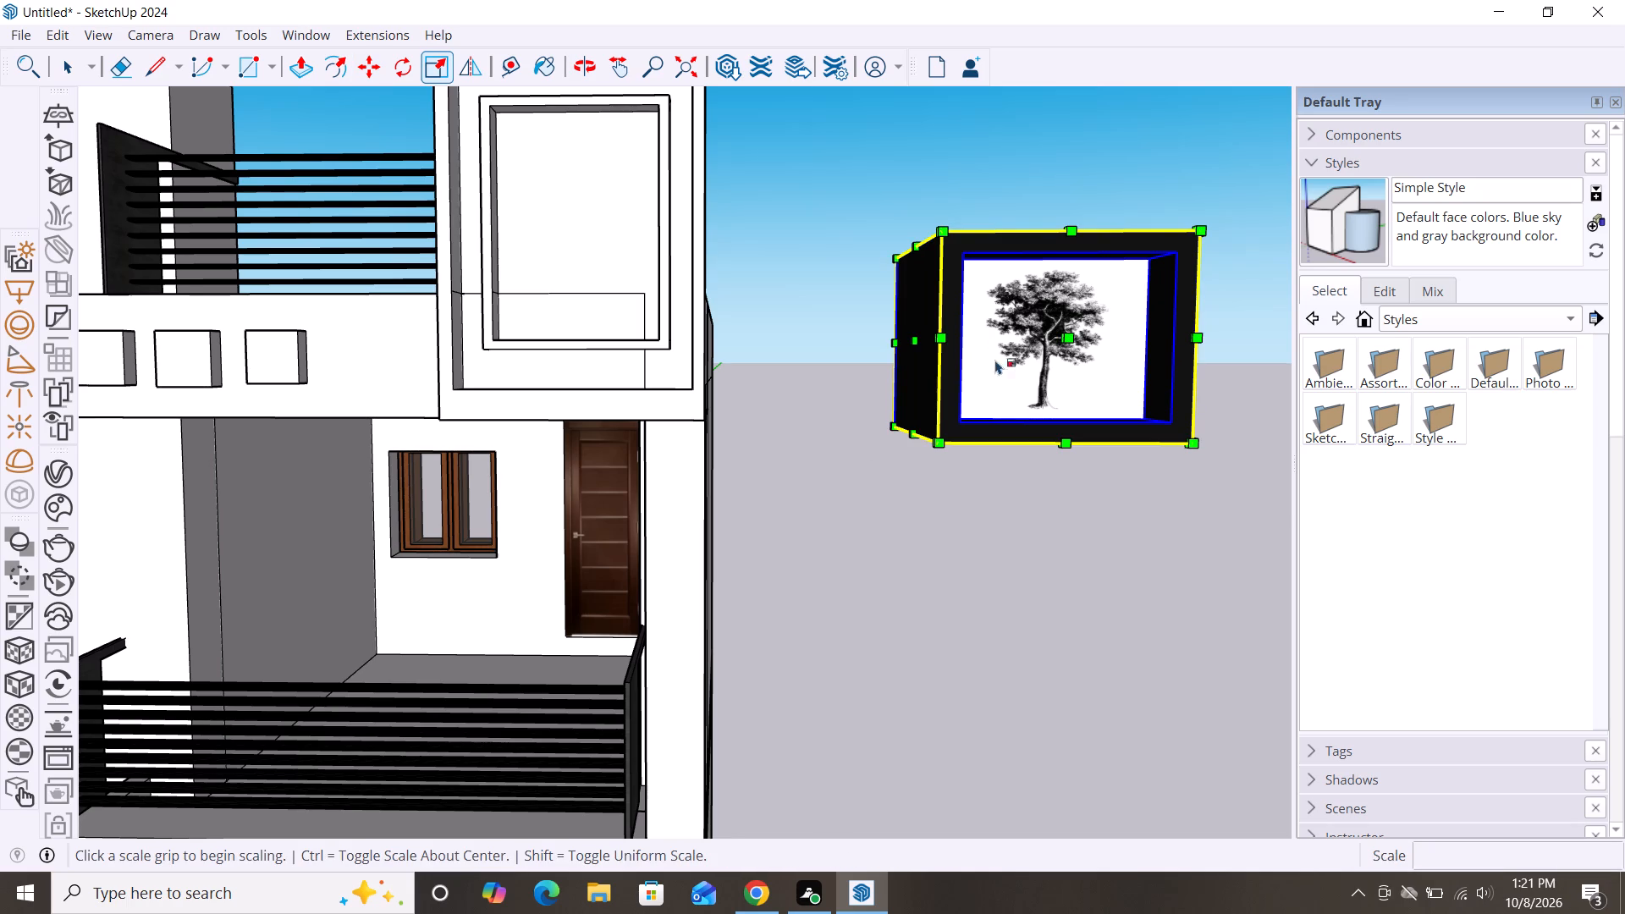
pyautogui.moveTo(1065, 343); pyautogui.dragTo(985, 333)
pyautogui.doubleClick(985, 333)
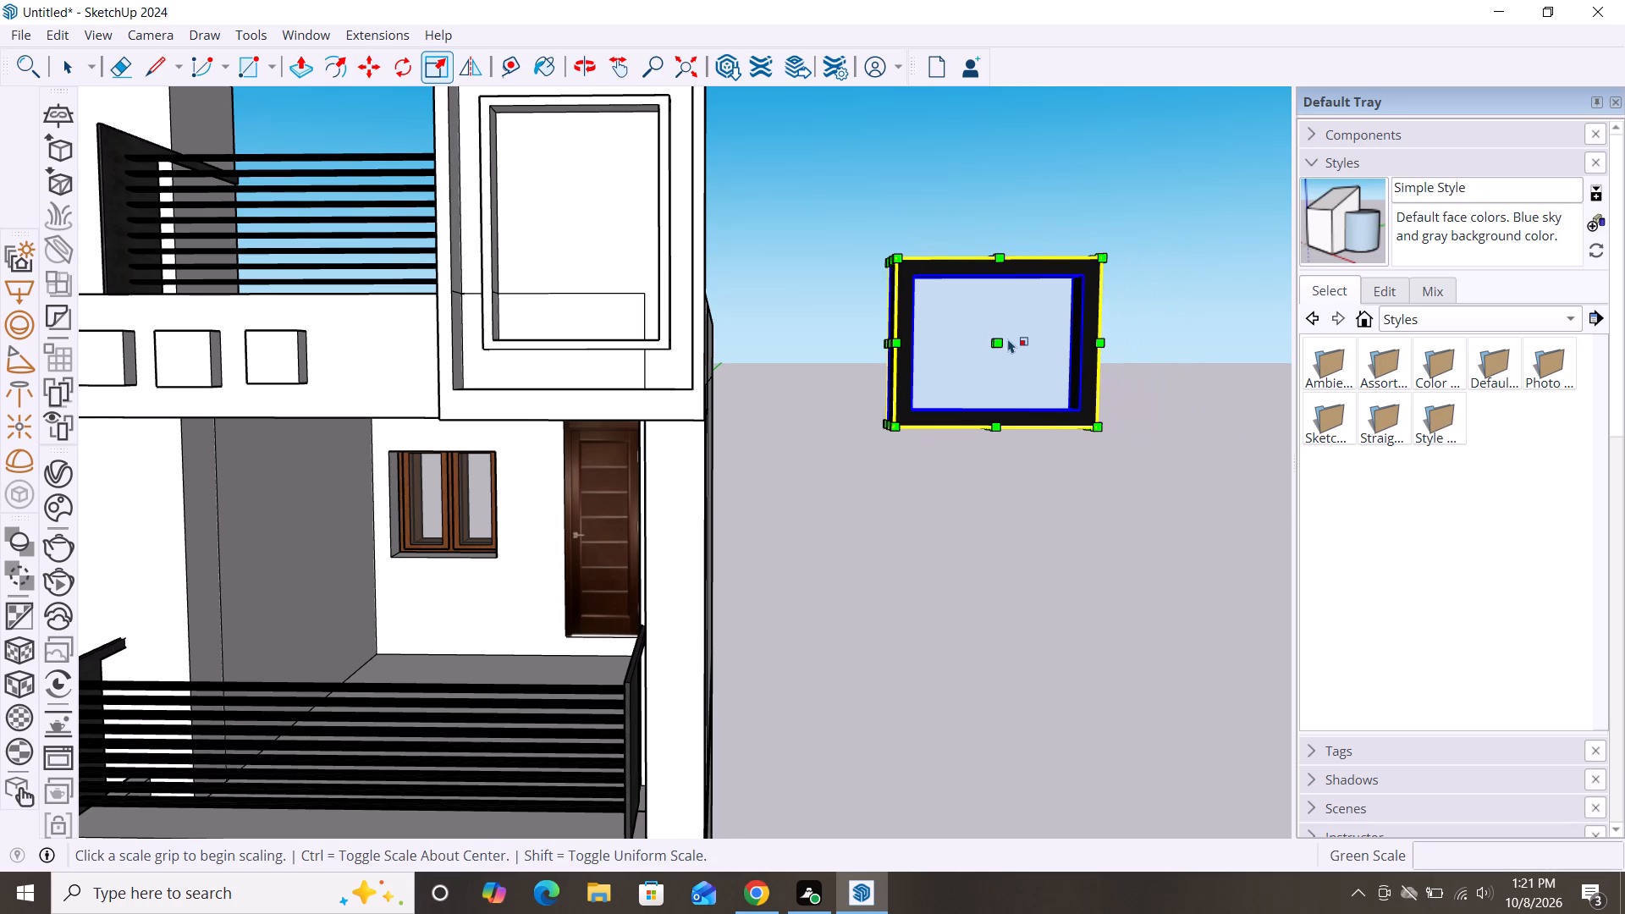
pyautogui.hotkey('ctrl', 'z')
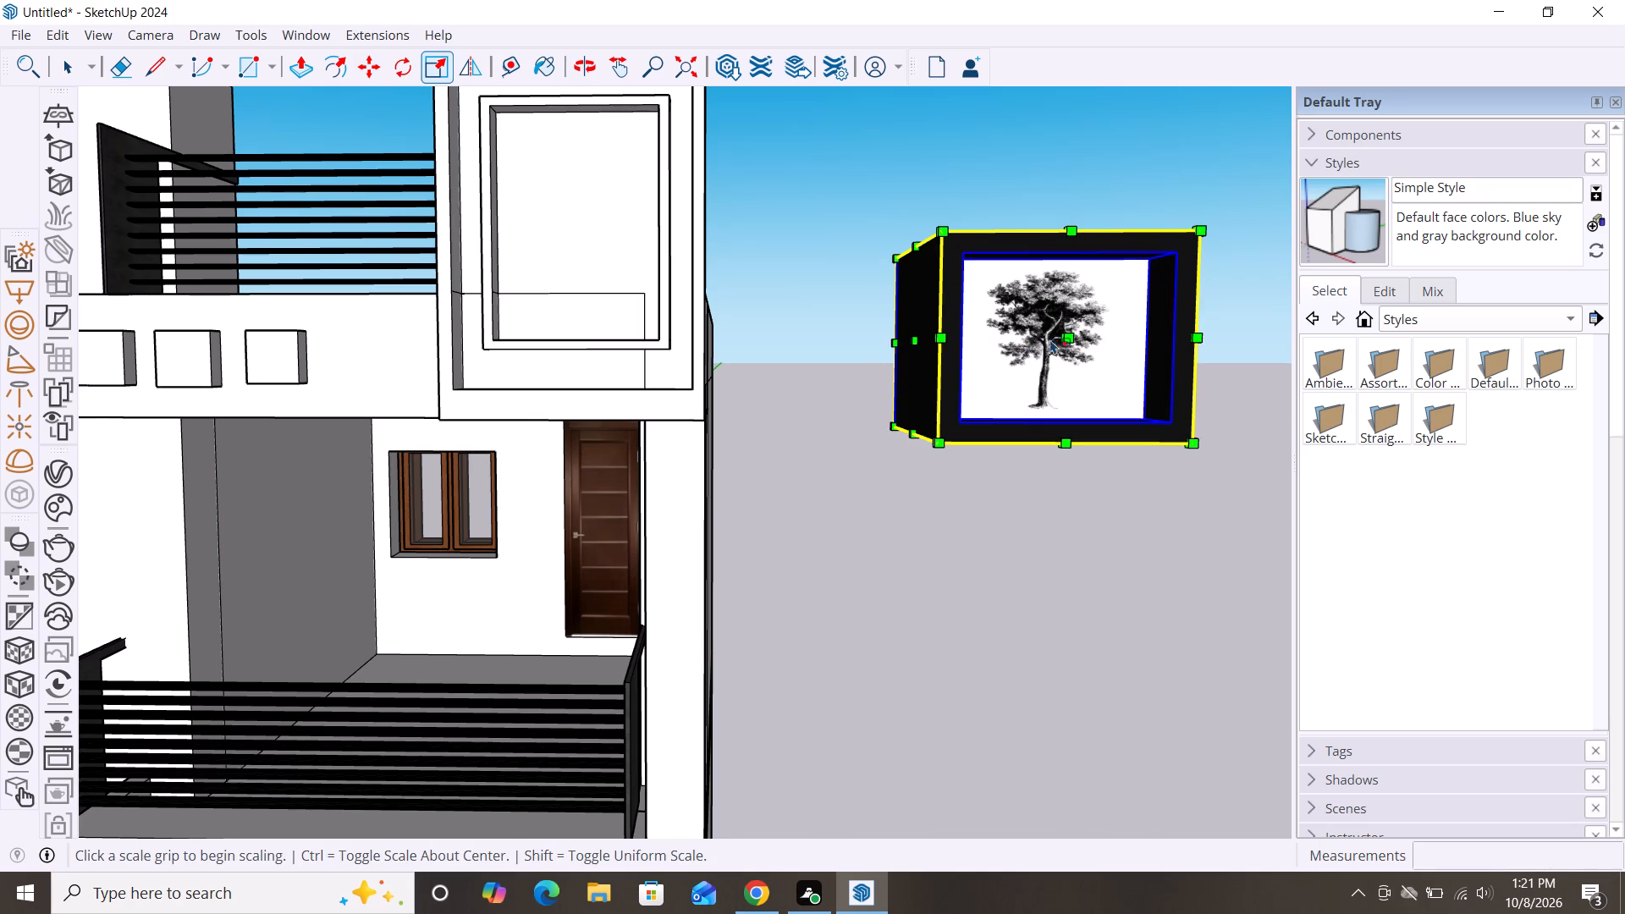
# Scale down the framed tree picture's depth along the green axis, keeping the tree image in front.
pyautogui.moveTo(1058, 334); pyautogui.dragTo(992, 325)
pyautogui.moveTo(1065, 339); pyautogui.dragTo(1063, 339)
pyautogui.moveTo(1063, 339); pyautogui.dragTo(1011, 326)
pyautogui.click(1011, 326)
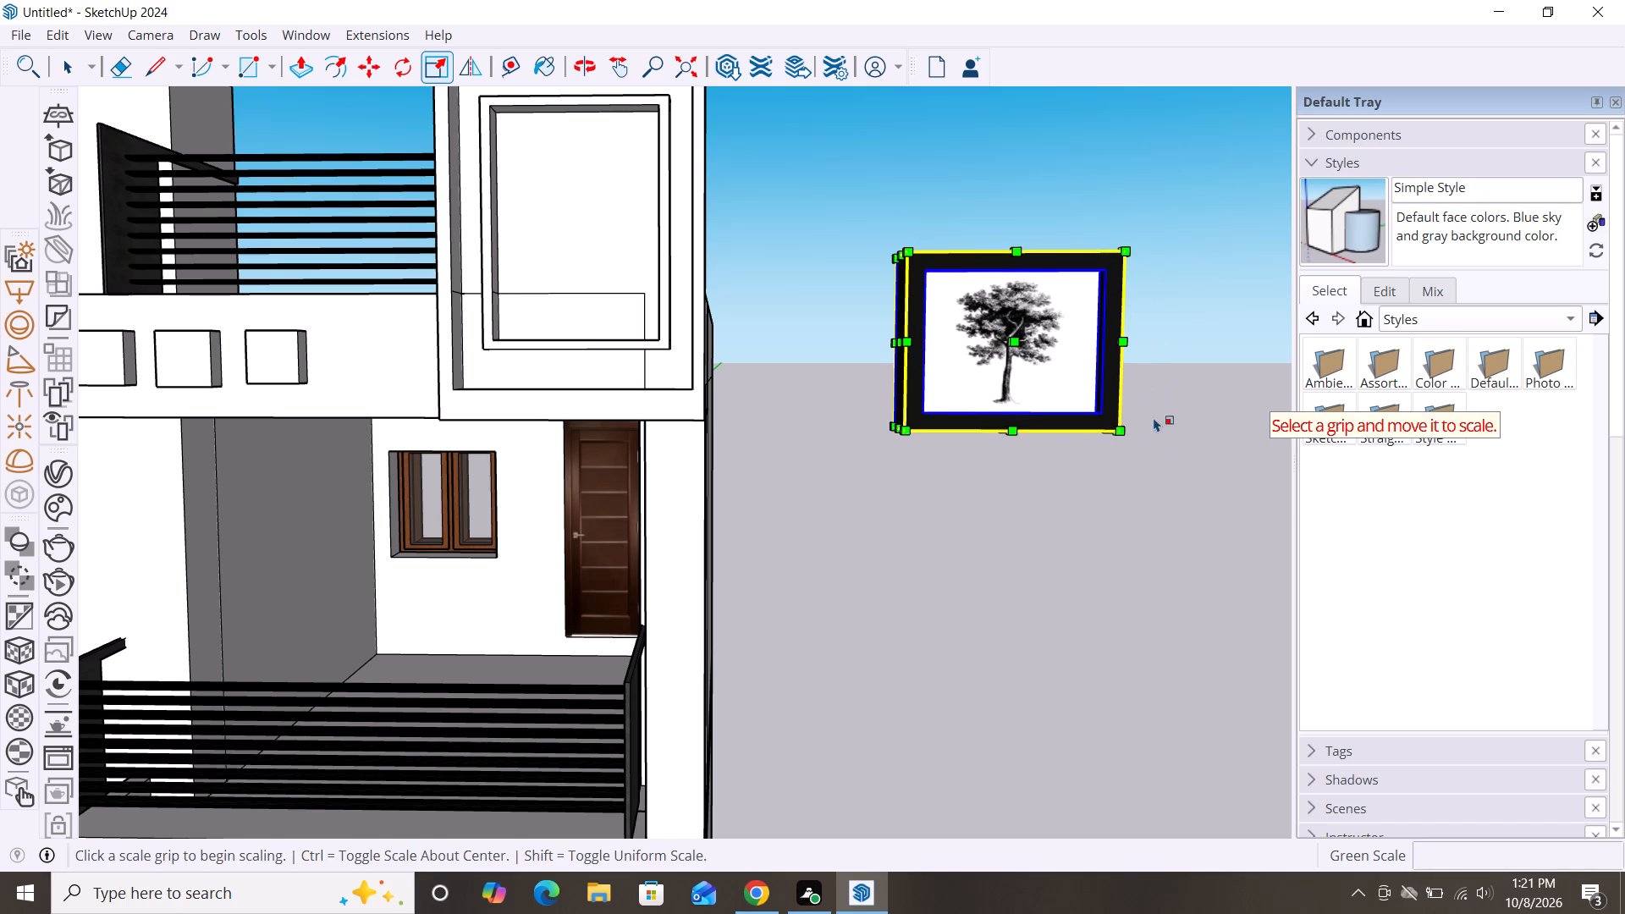
pyautogui.scroll(-2, 1035, 493)
pyautogui.moveTo(1128, 527); pyautogui.dragTo(1060, 527, button='middle')
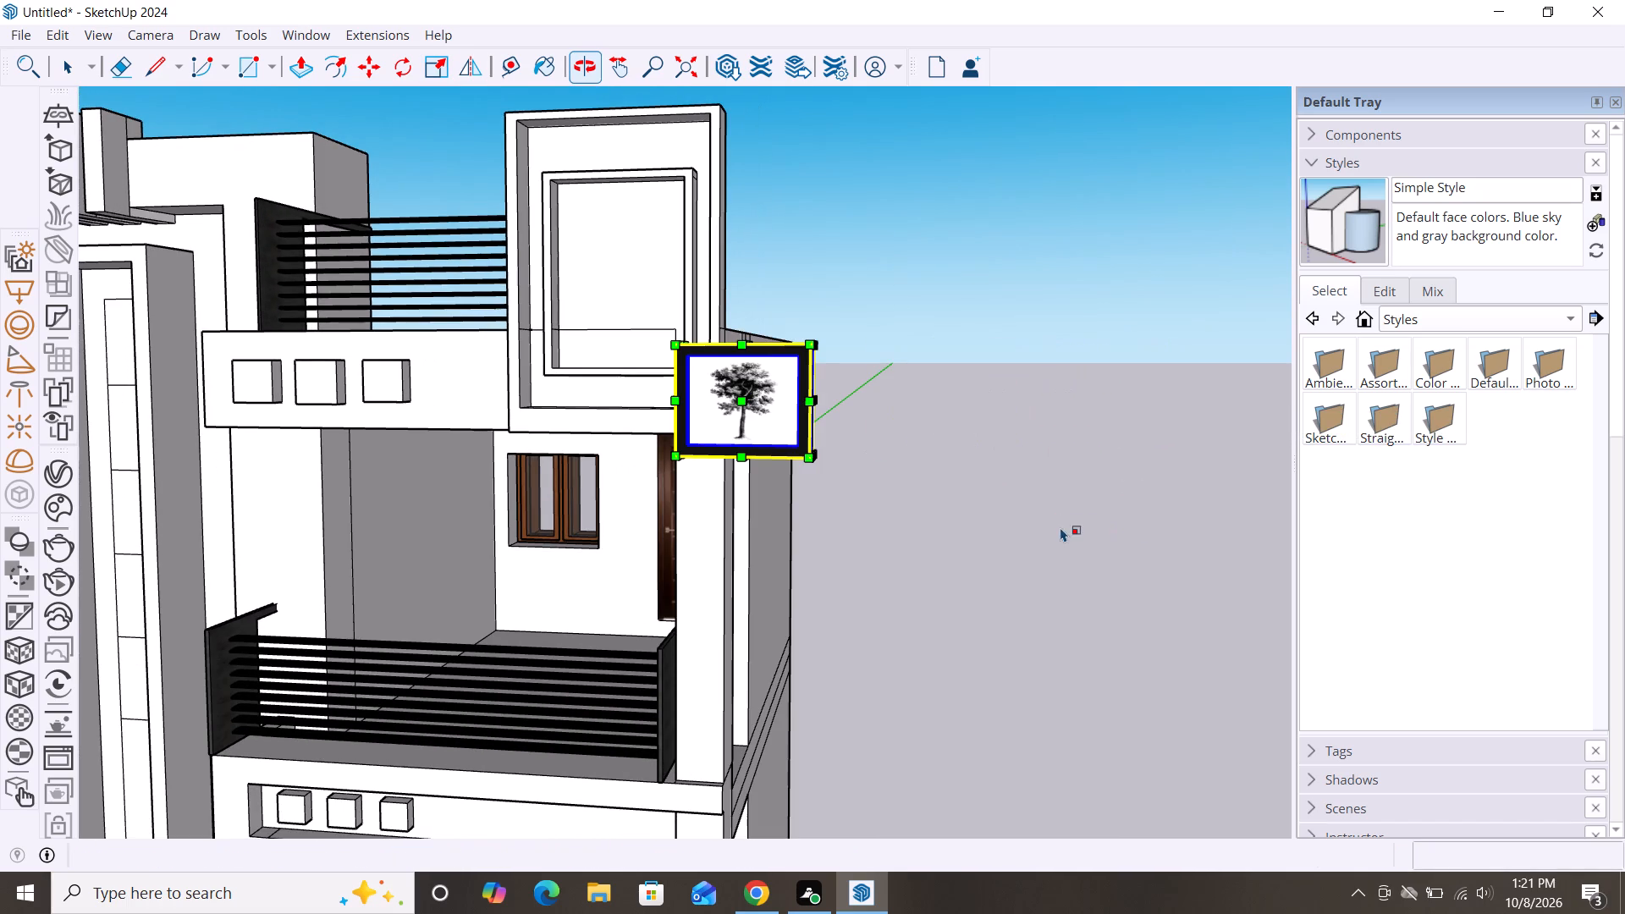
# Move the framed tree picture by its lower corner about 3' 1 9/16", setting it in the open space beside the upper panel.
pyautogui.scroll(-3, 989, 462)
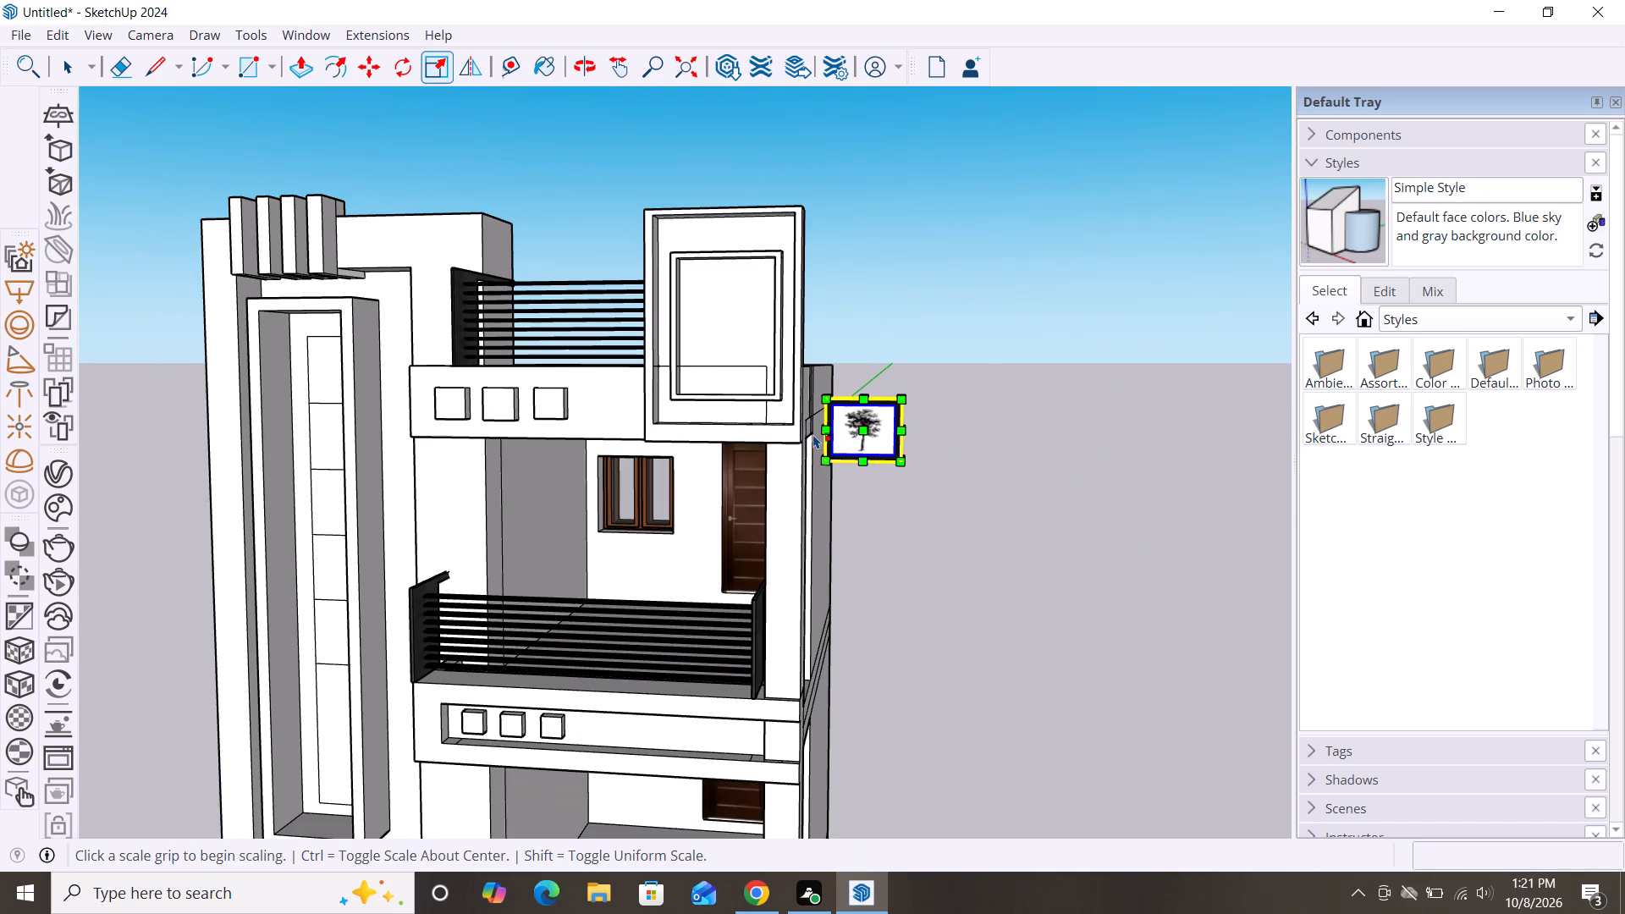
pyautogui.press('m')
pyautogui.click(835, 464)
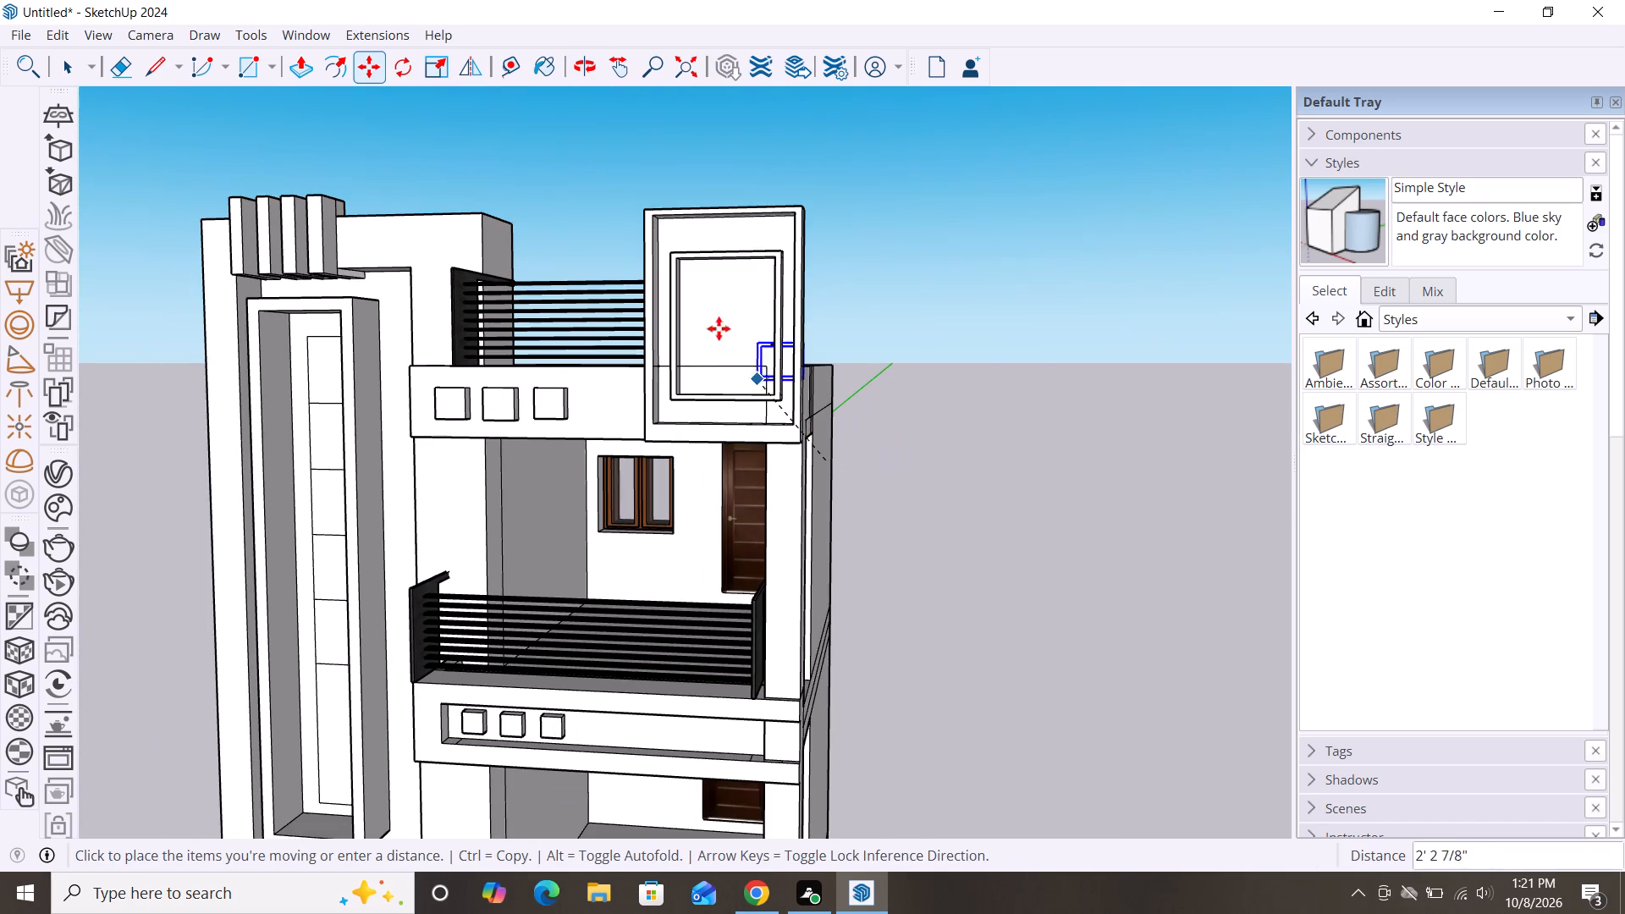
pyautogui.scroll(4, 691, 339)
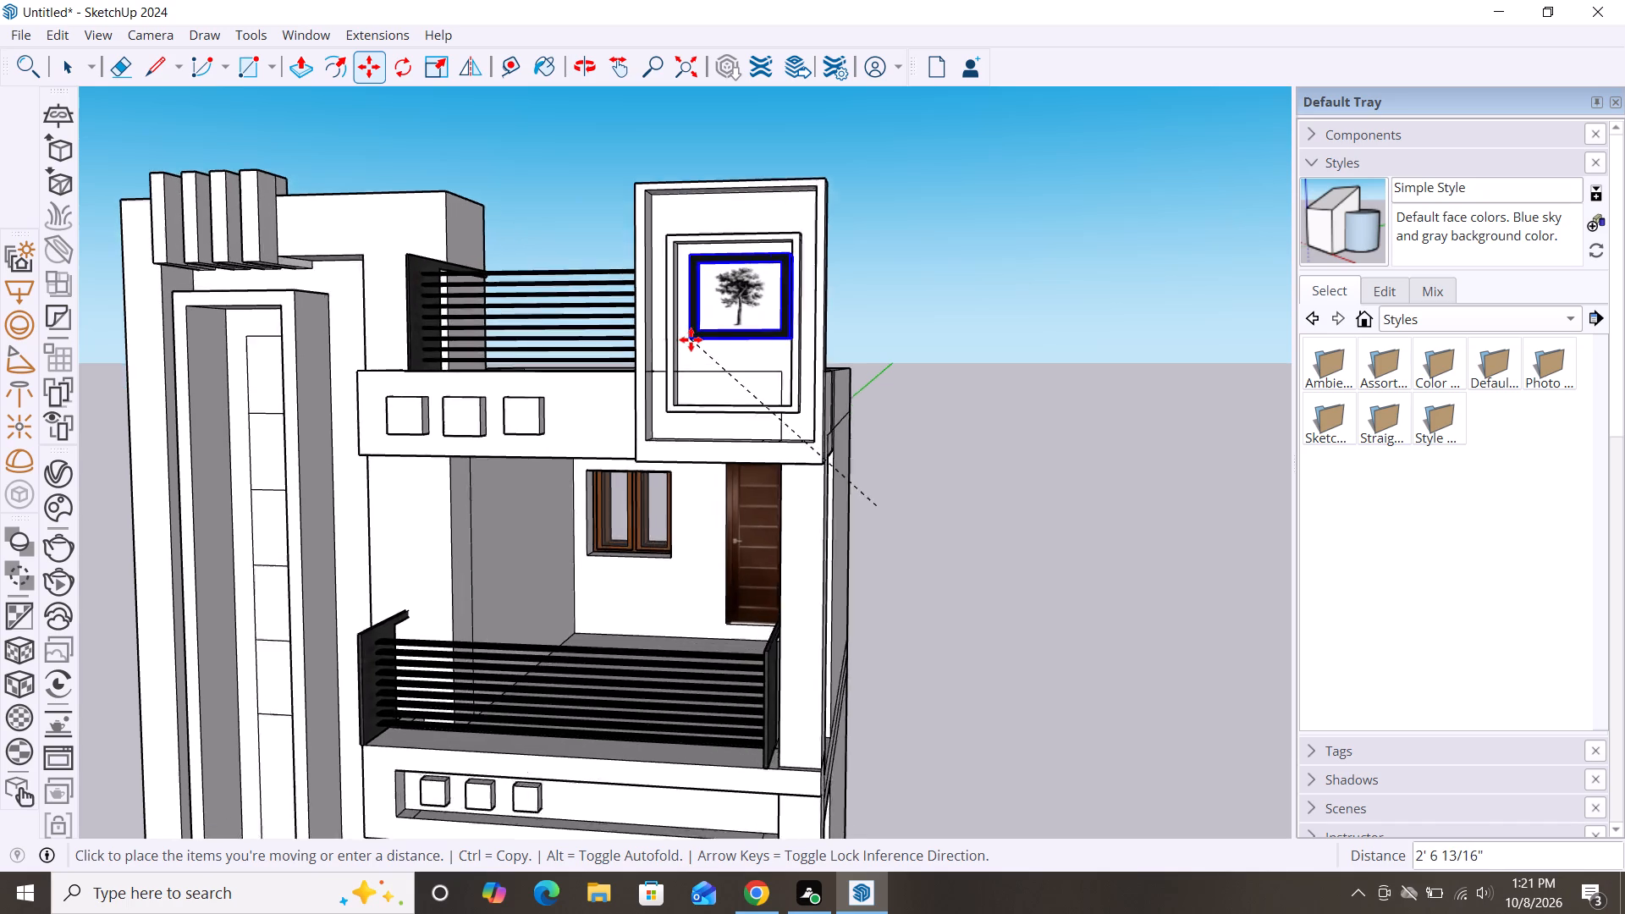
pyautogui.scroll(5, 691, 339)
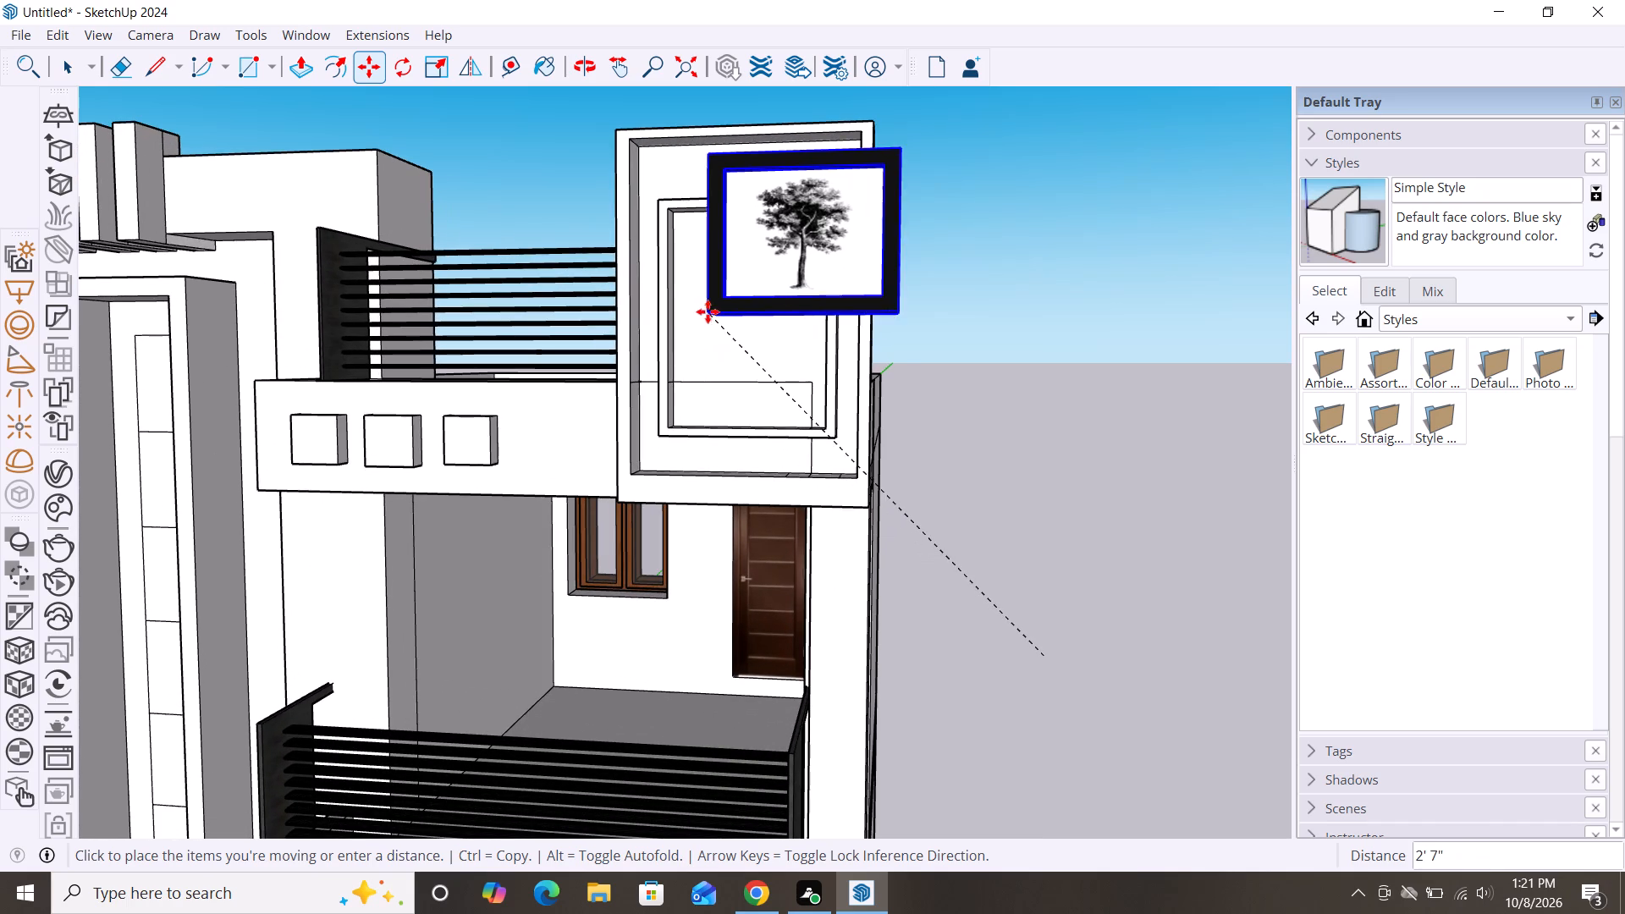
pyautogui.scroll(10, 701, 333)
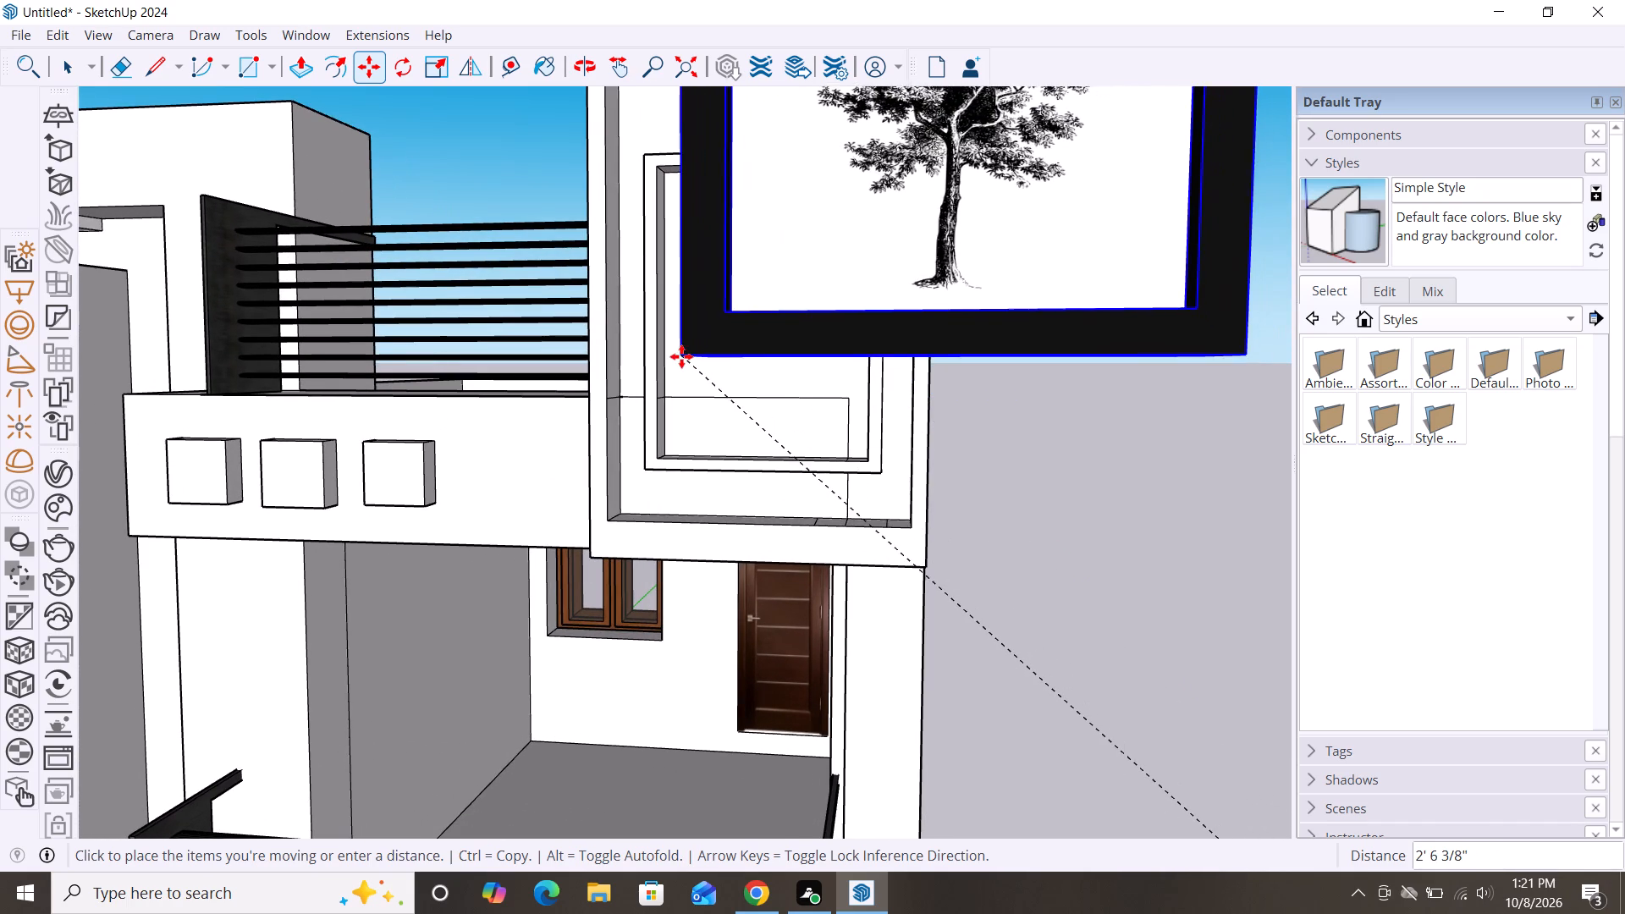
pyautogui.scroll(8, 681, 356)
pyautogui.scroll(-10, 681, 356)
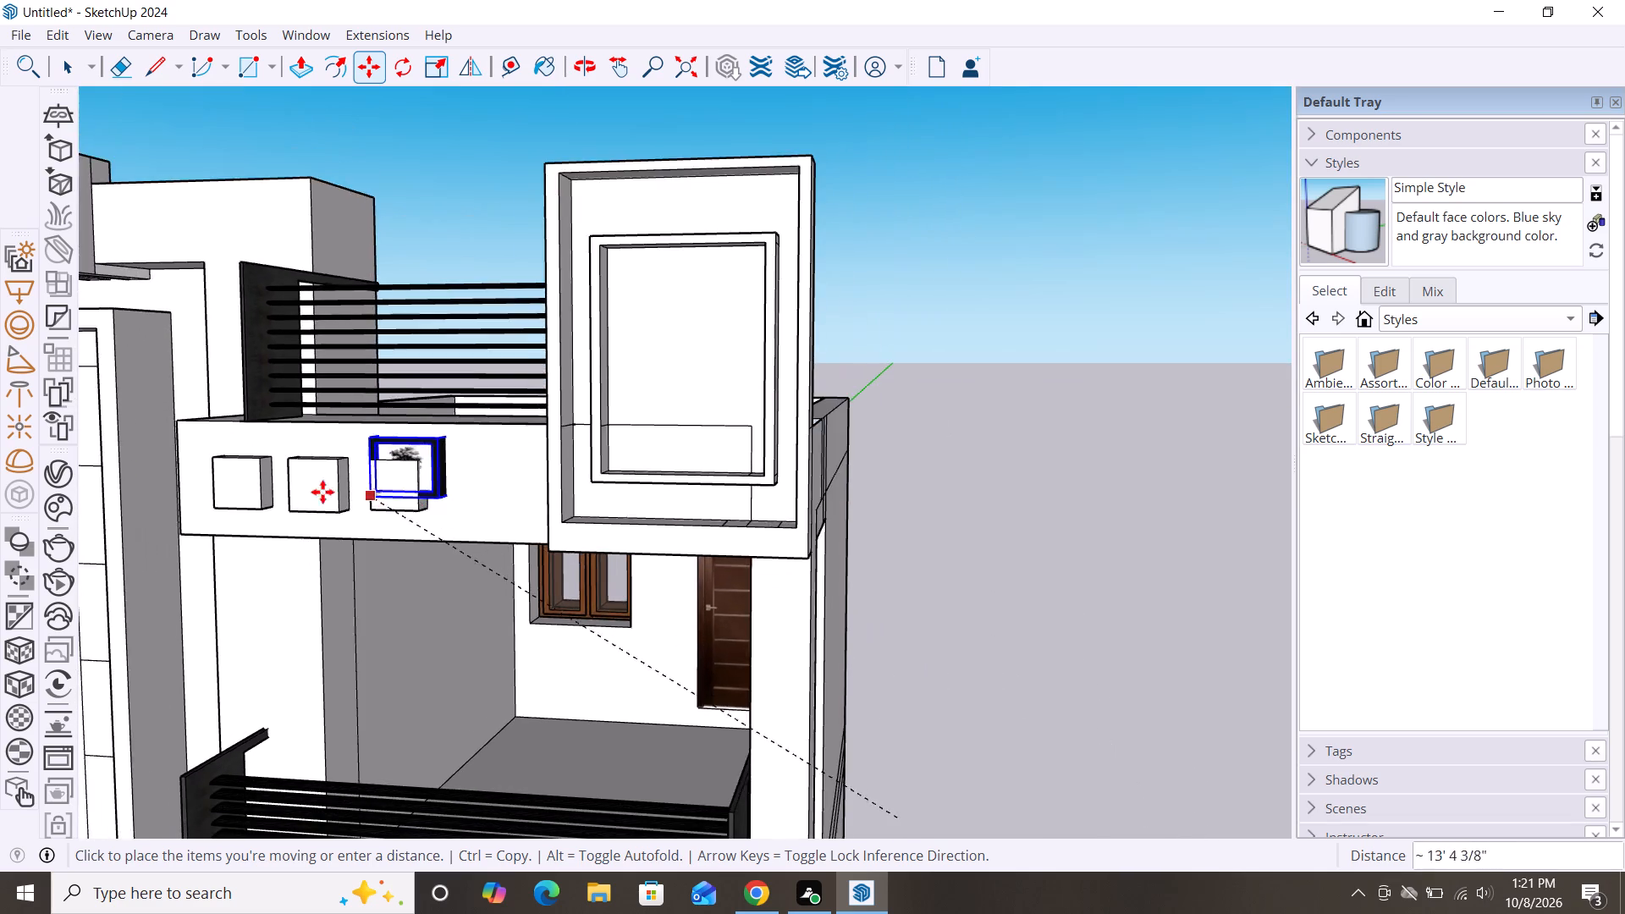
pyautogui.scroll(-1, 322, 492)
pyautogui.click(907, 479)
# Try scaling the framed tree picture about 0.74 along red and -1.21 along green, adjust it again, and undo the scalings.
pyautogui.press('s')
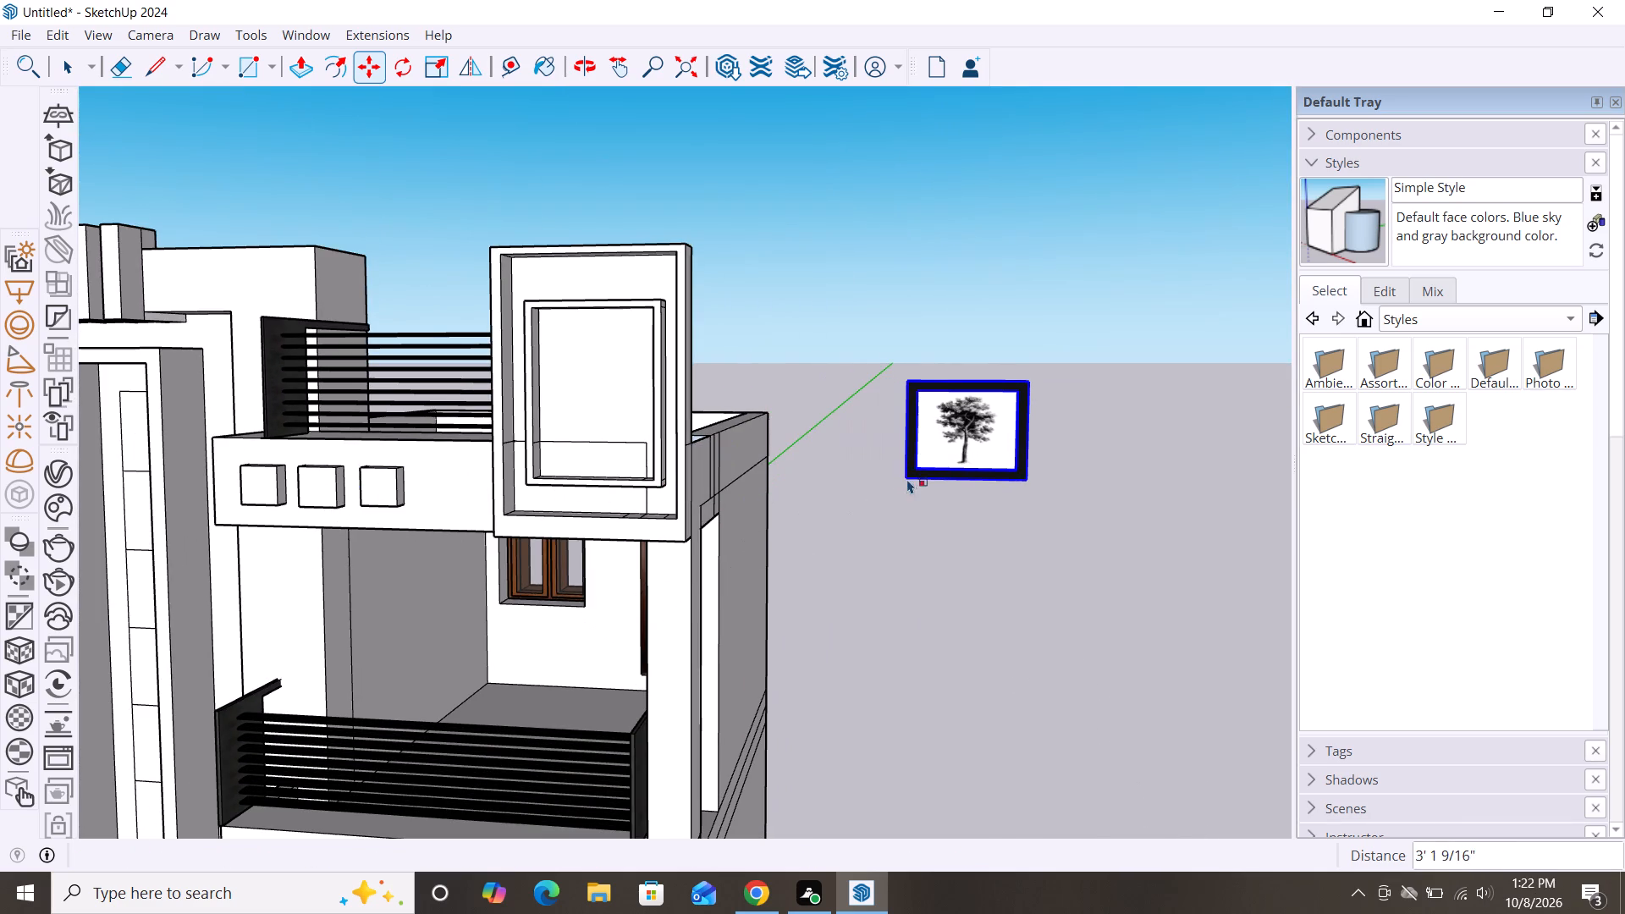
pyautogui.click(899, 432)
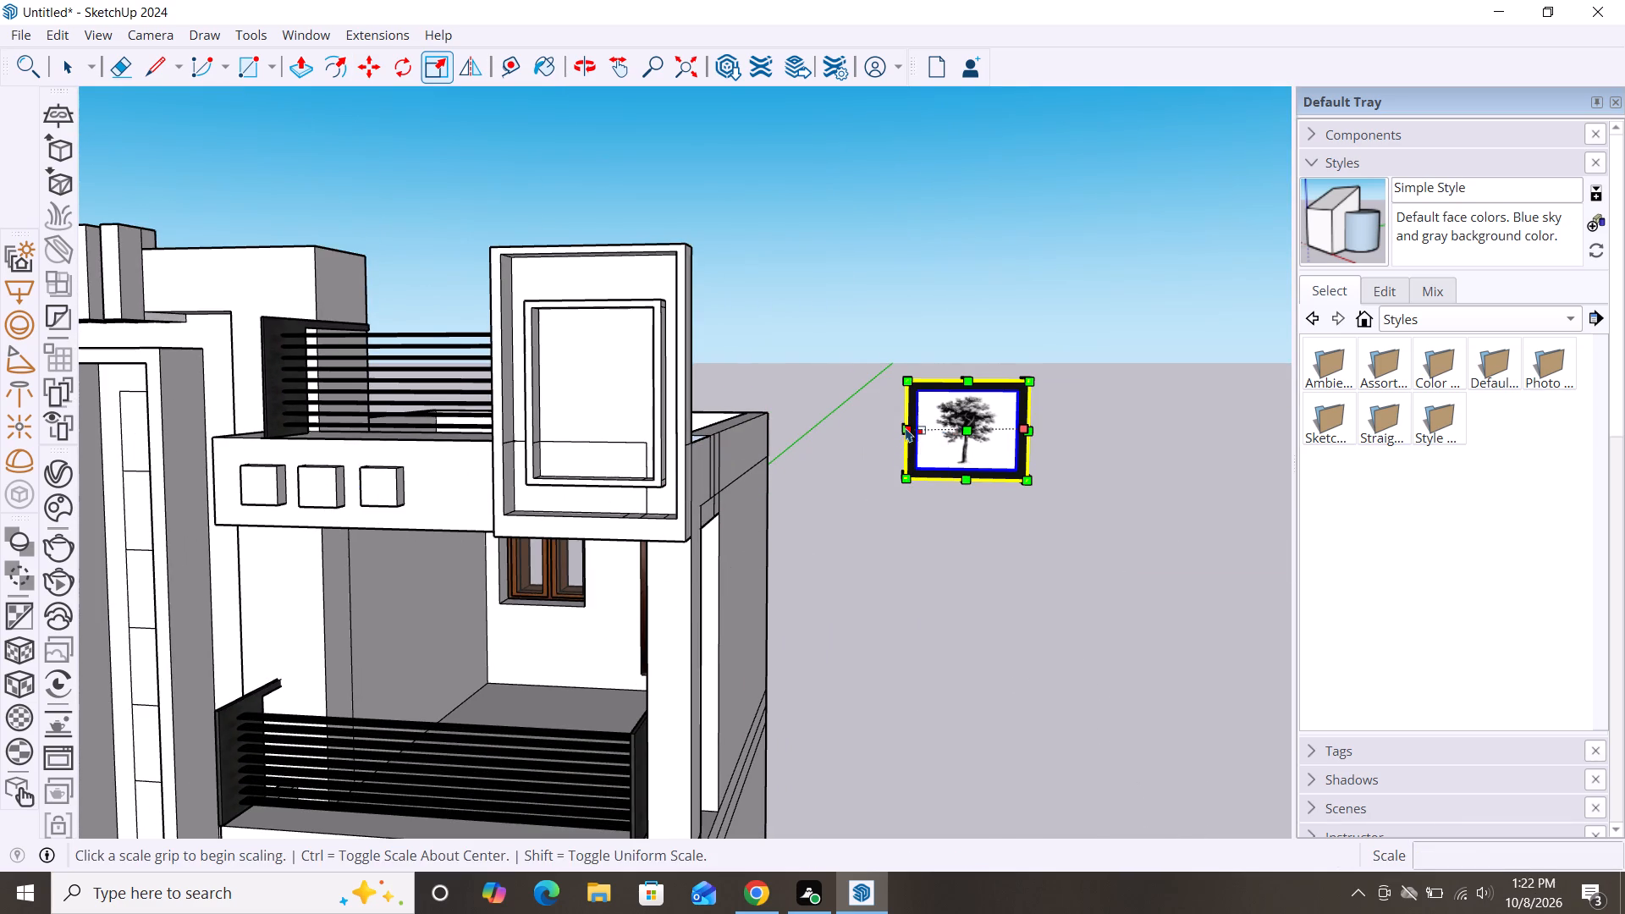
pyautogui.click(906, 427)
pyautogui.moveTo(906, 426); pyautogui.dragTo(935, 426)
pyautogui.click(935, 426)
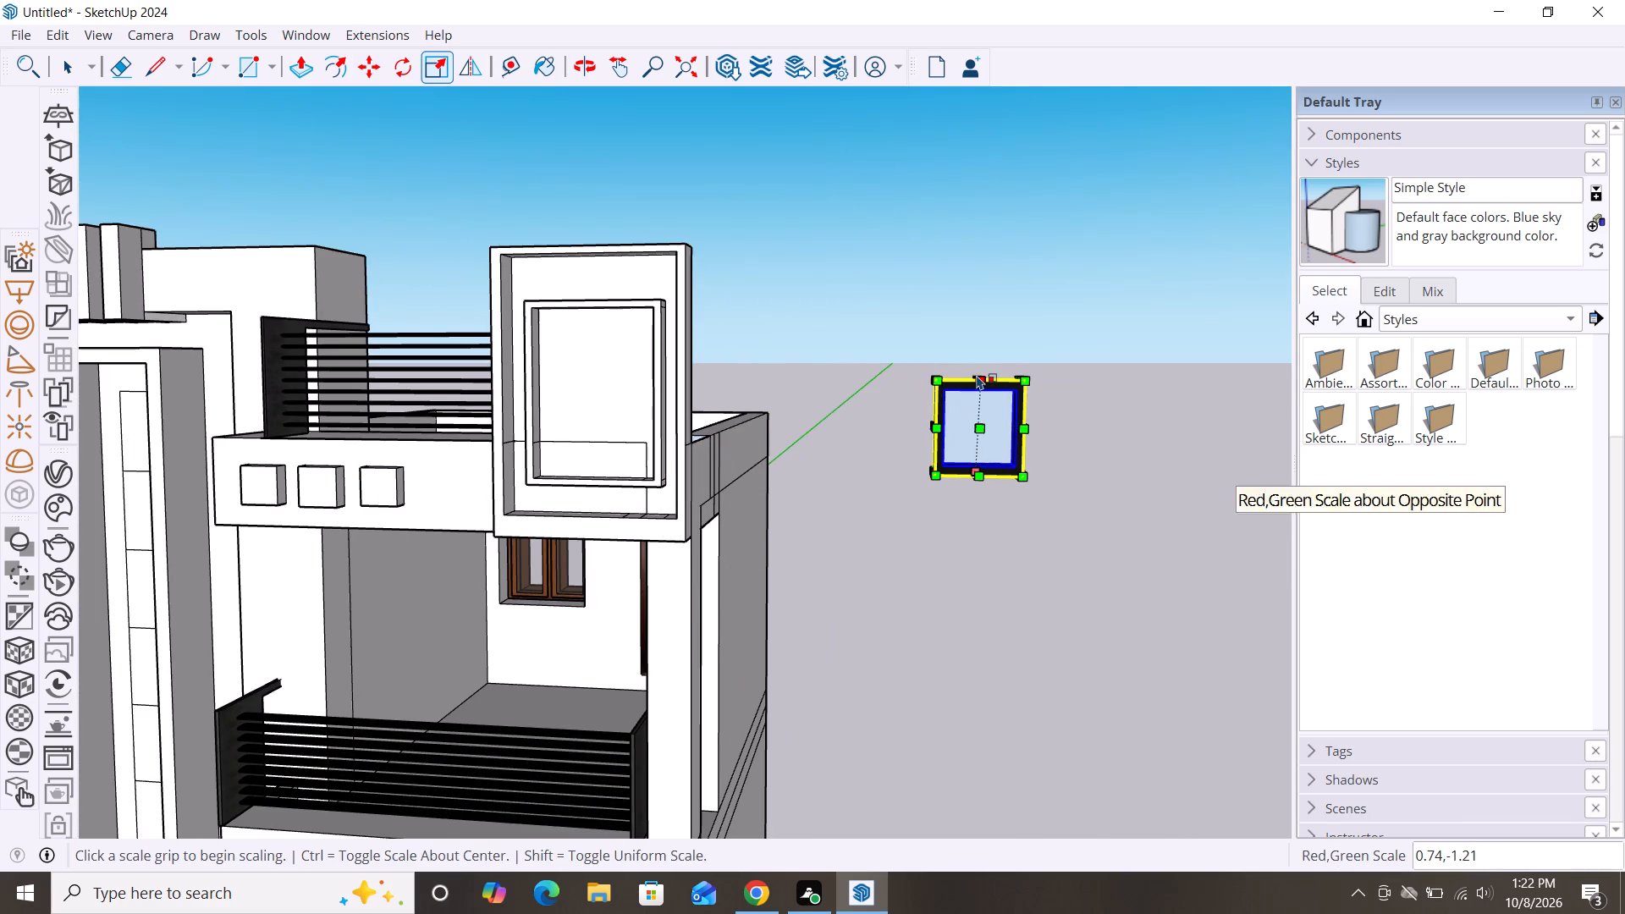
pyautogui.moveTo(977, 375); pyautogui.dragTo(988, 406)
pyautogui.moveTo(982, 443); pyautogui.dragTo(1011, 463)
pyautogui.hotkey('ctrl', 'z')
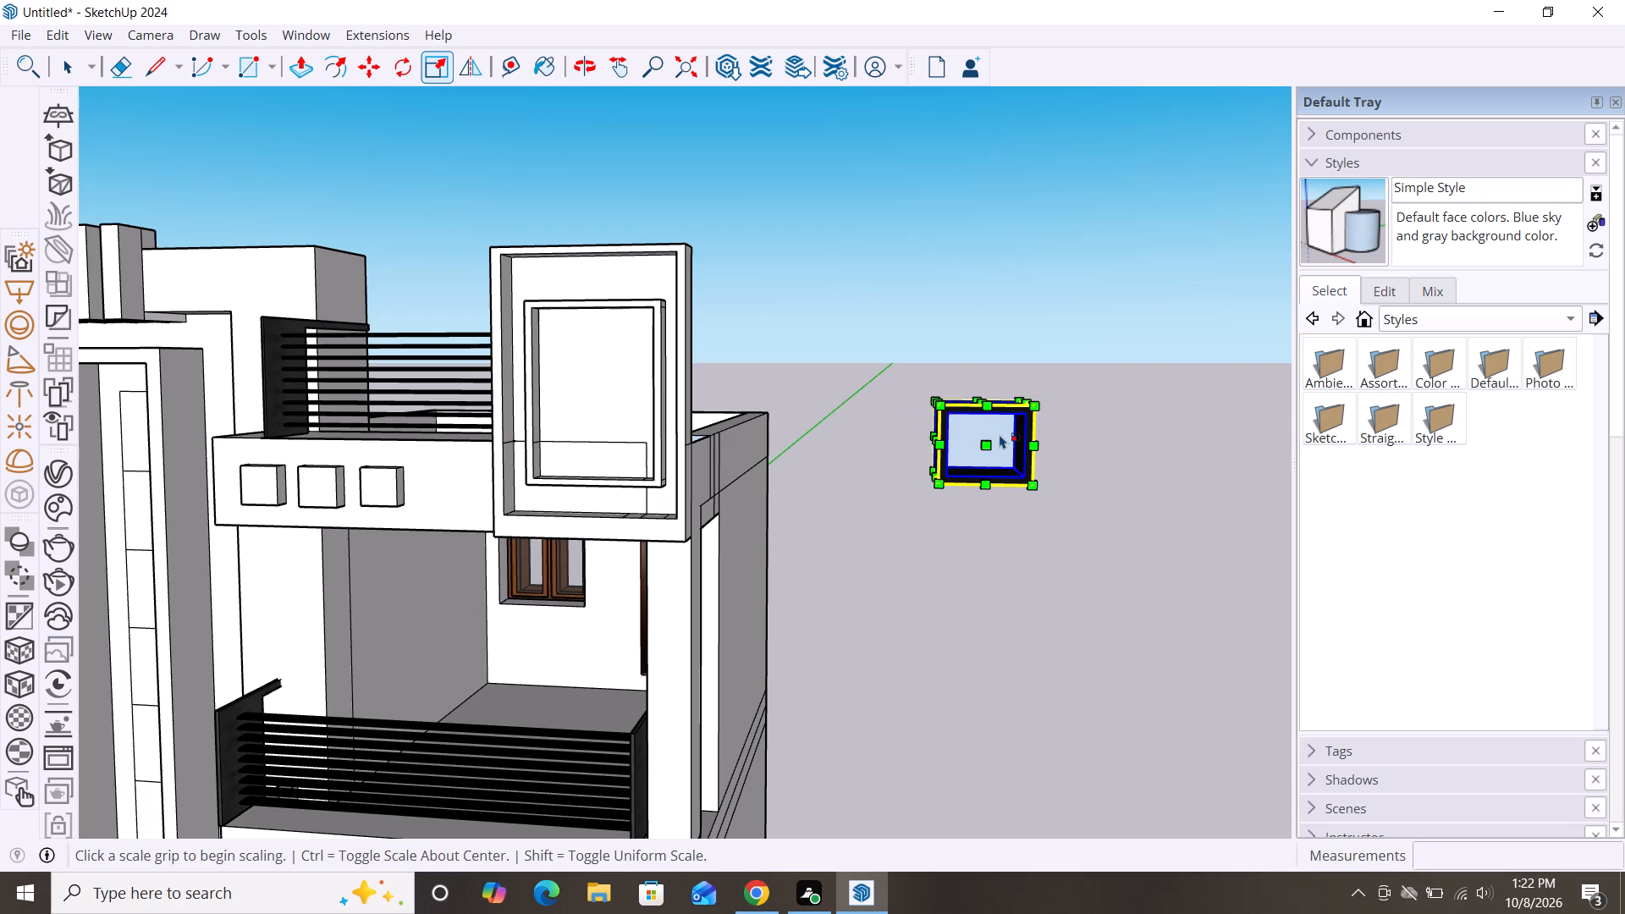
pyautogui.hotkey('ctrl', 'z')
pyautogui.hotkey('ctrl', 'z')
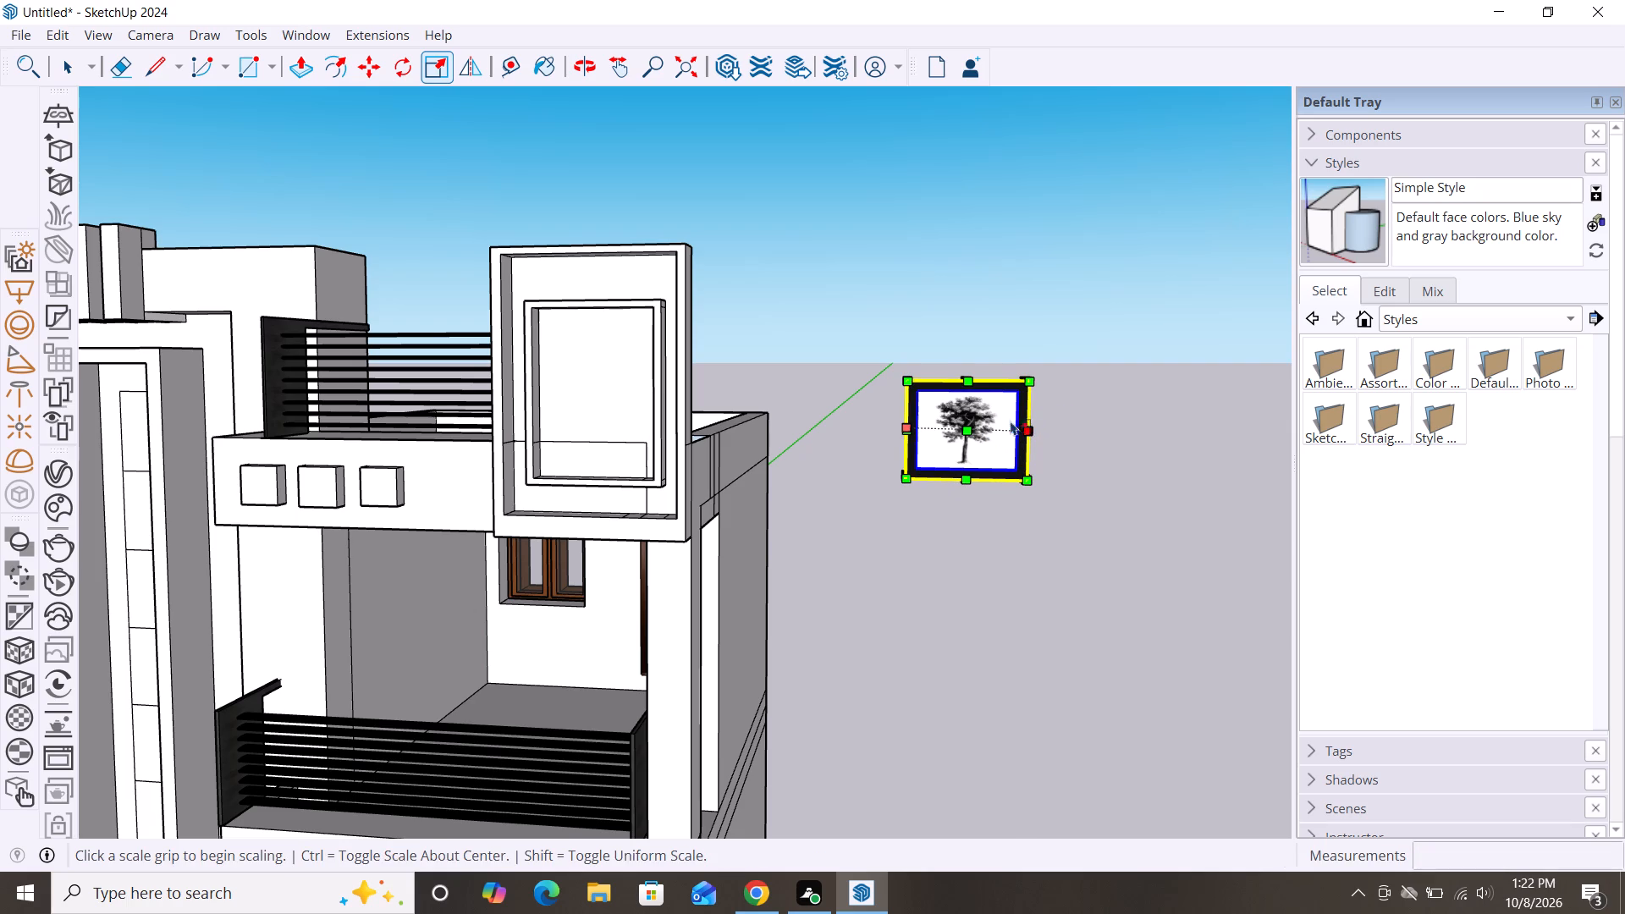
# Scale the framed tree picture's depth by about 0.22 along the green axis, keeping the tree image in front.
pyautogui.click(965, 432)
pyautogui.click(956, 421)
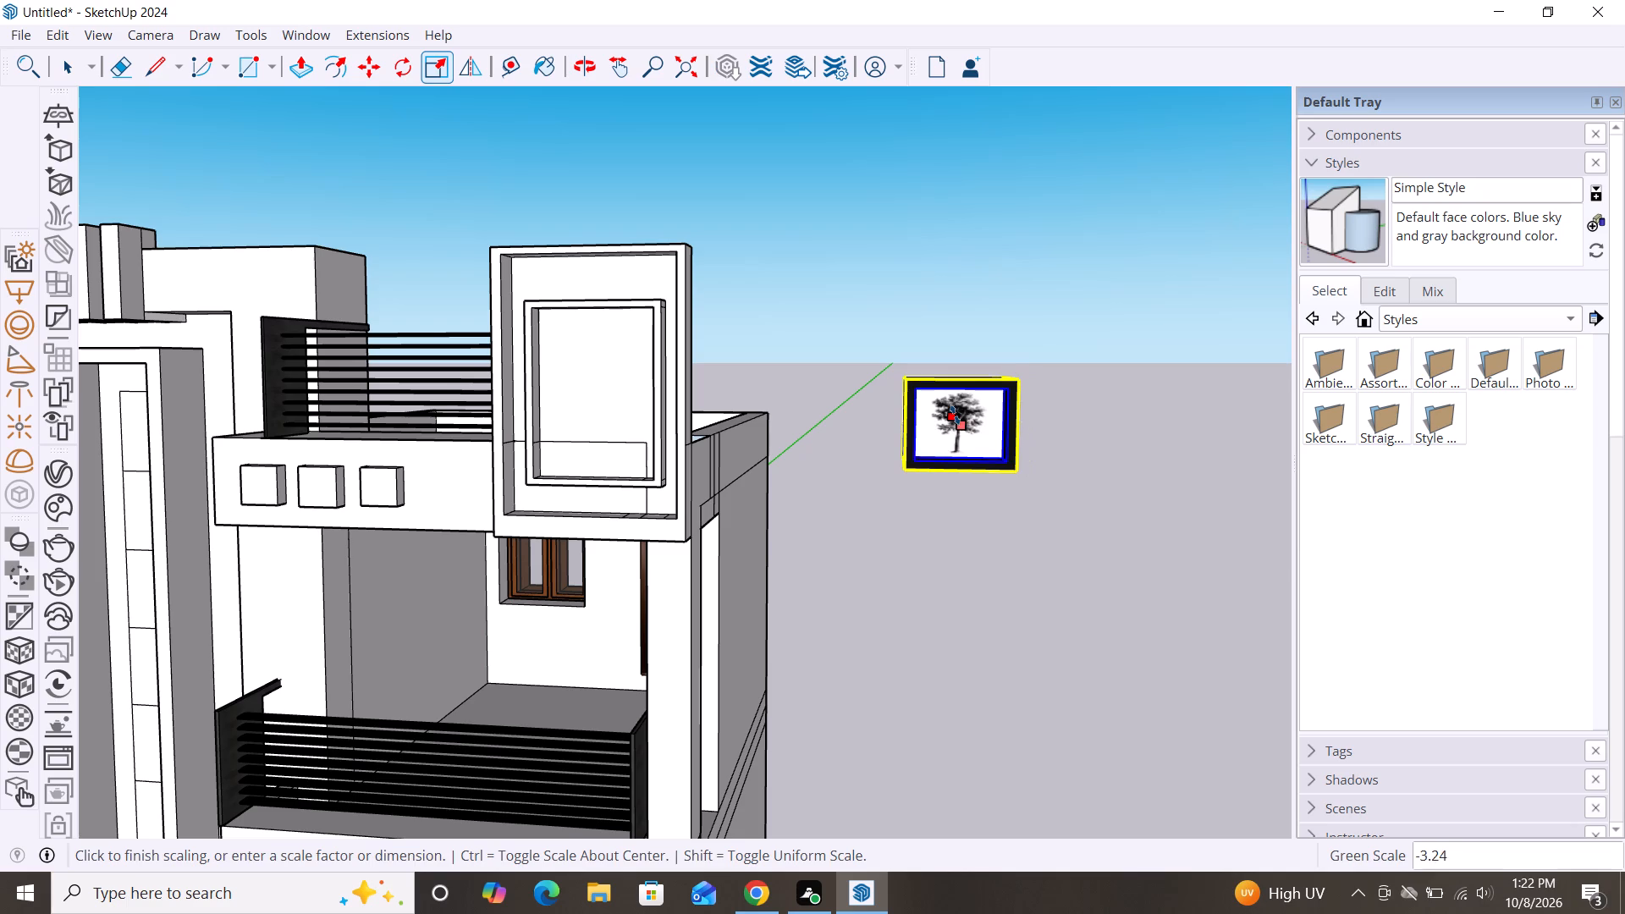
pyautogui.click(963, 418)
pyautogui.click(964, 418)
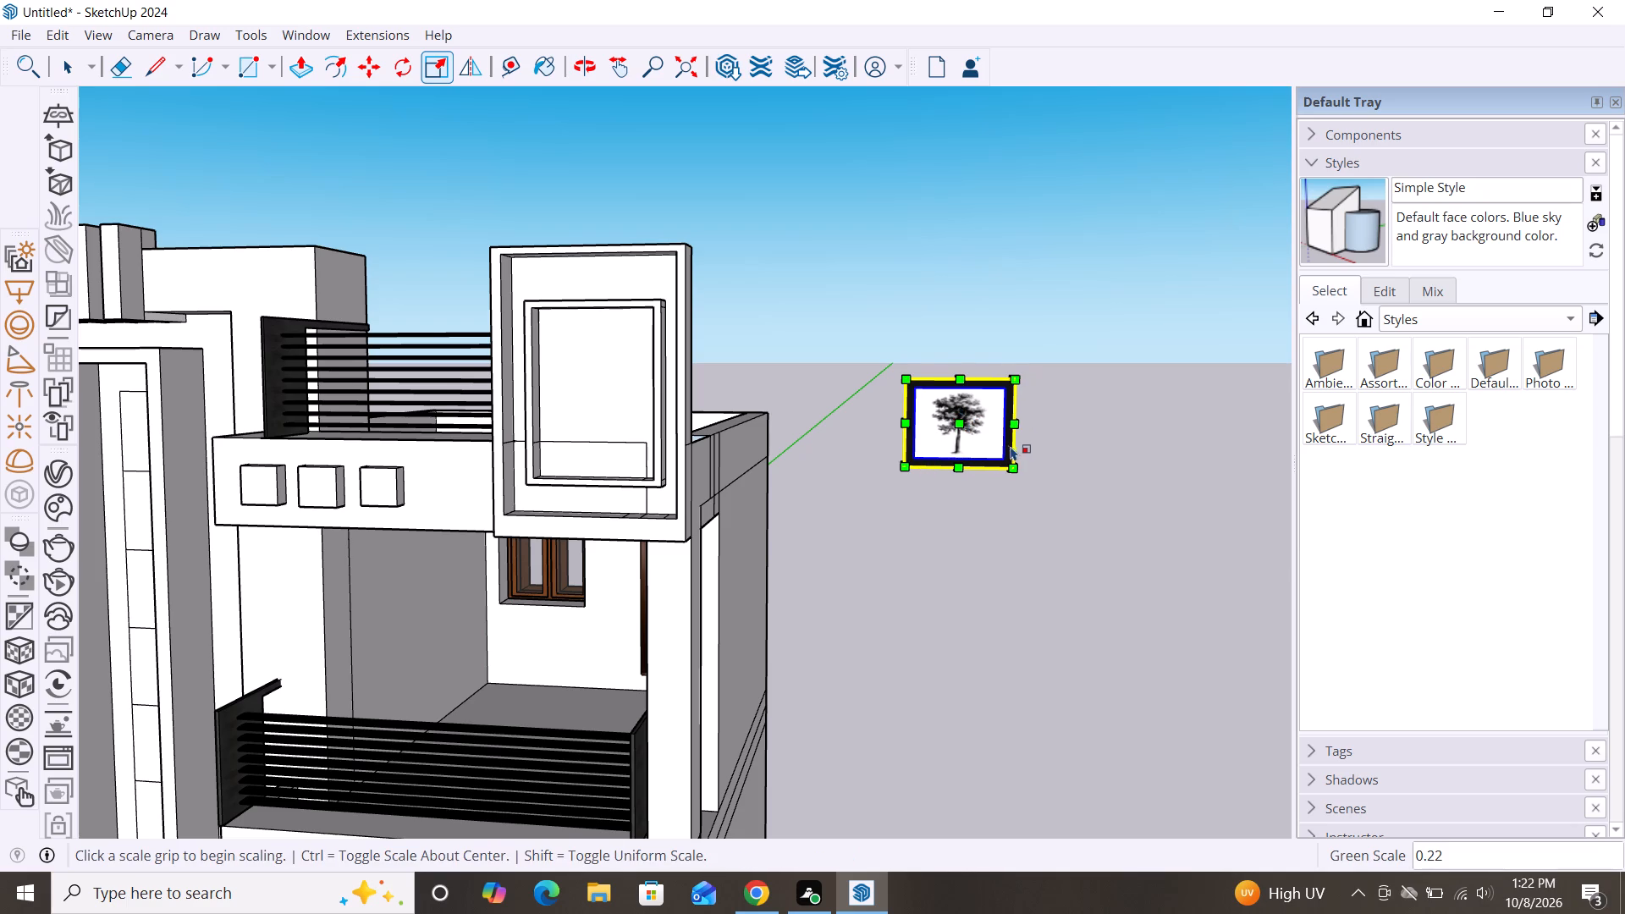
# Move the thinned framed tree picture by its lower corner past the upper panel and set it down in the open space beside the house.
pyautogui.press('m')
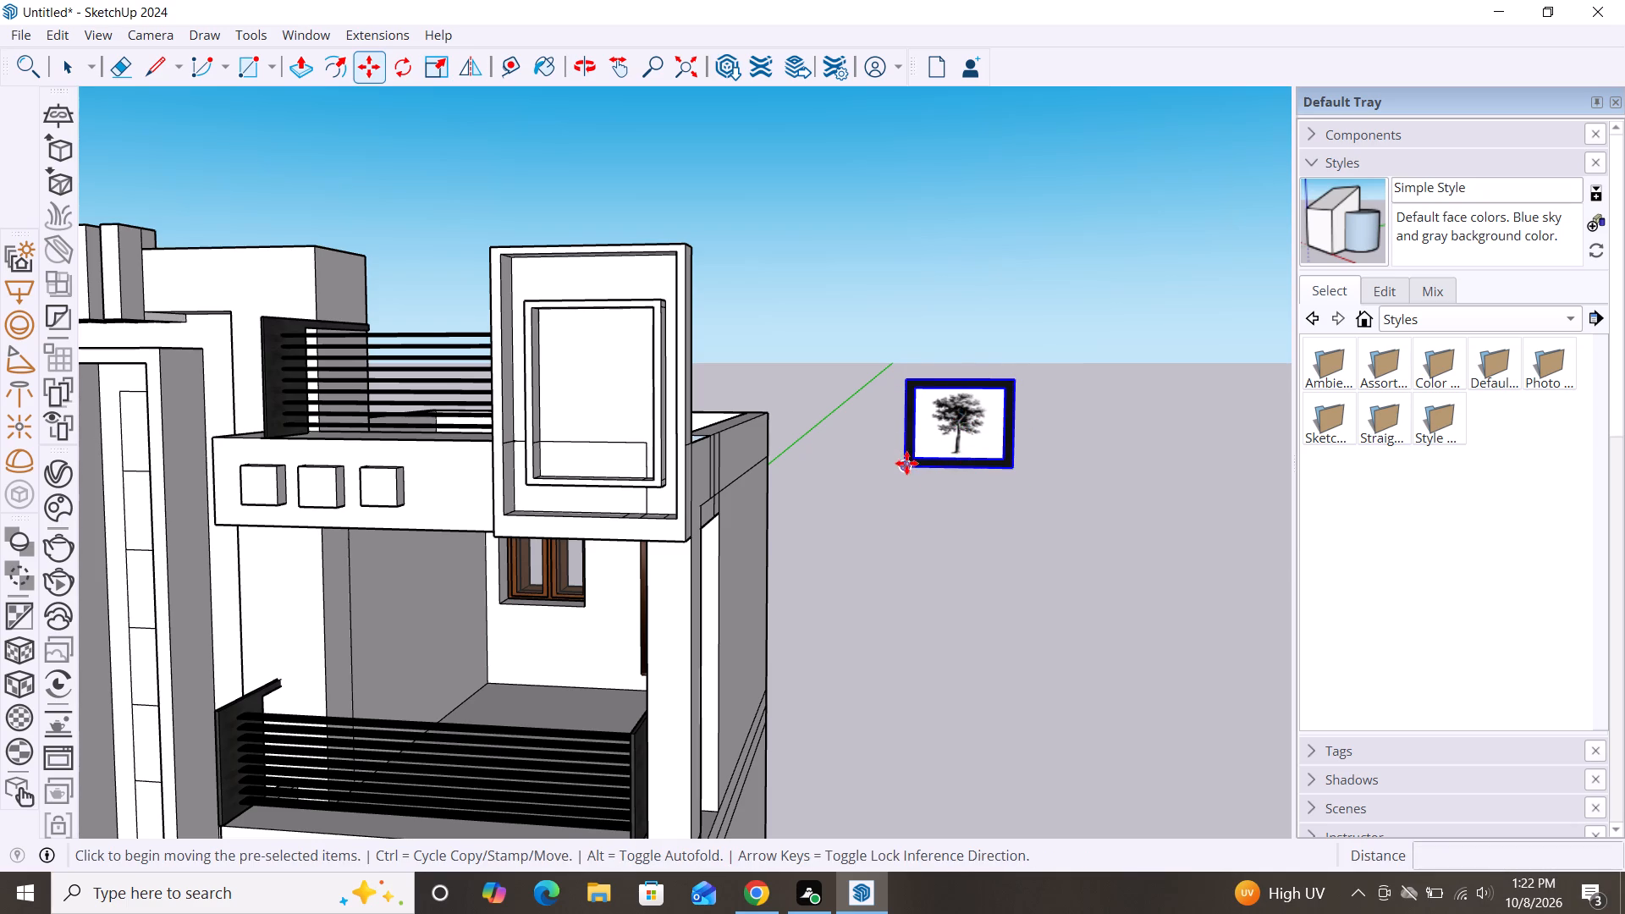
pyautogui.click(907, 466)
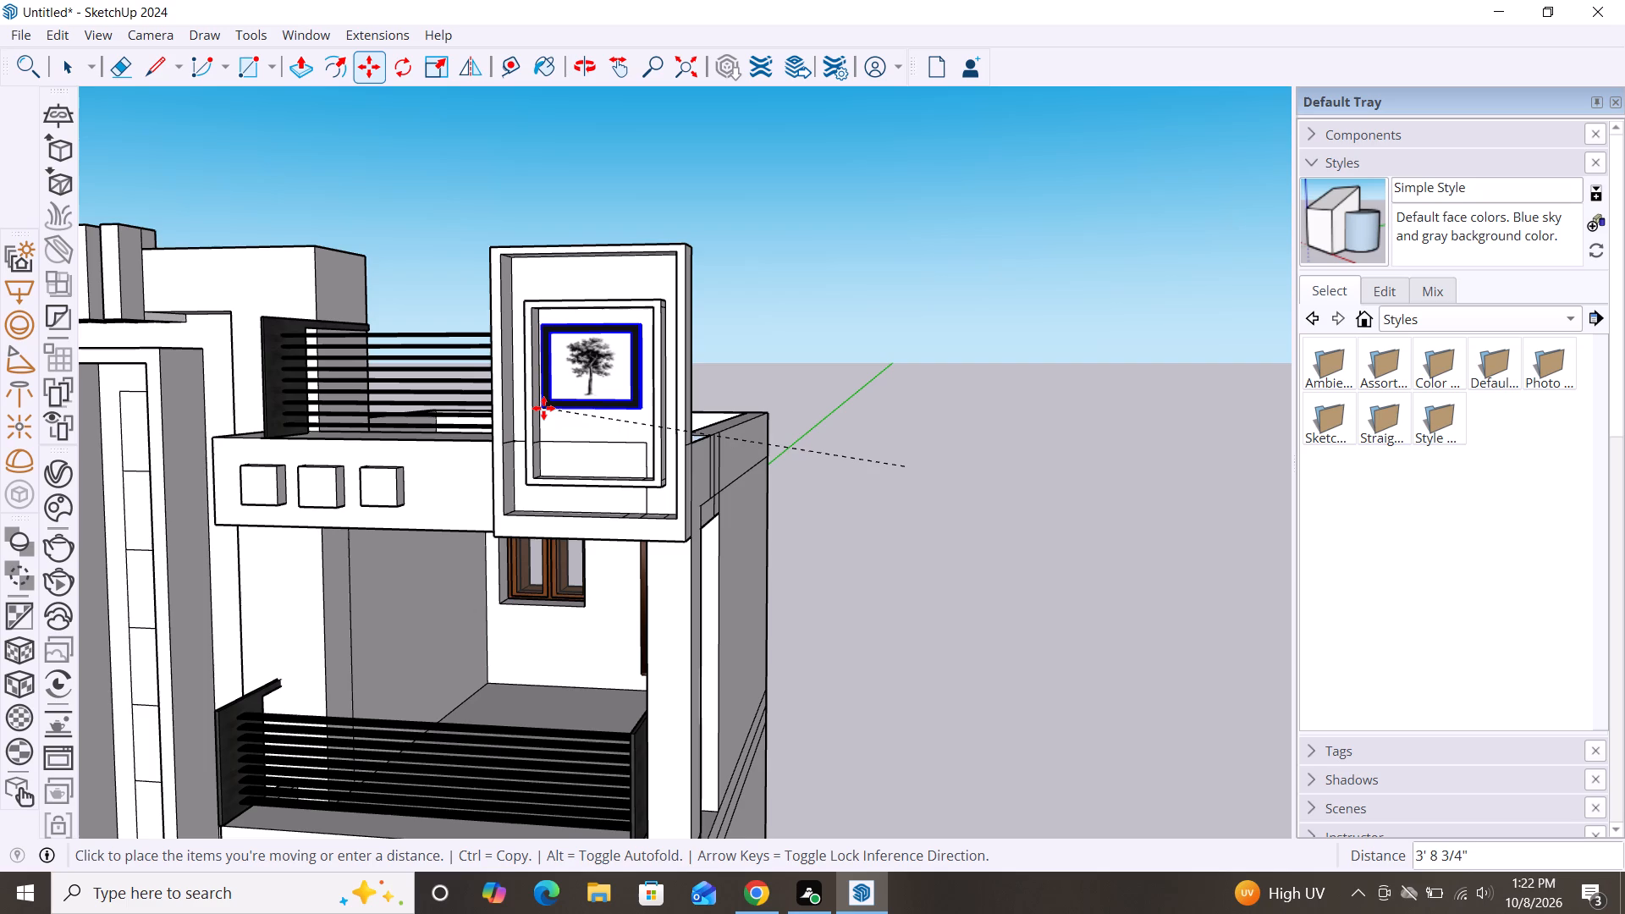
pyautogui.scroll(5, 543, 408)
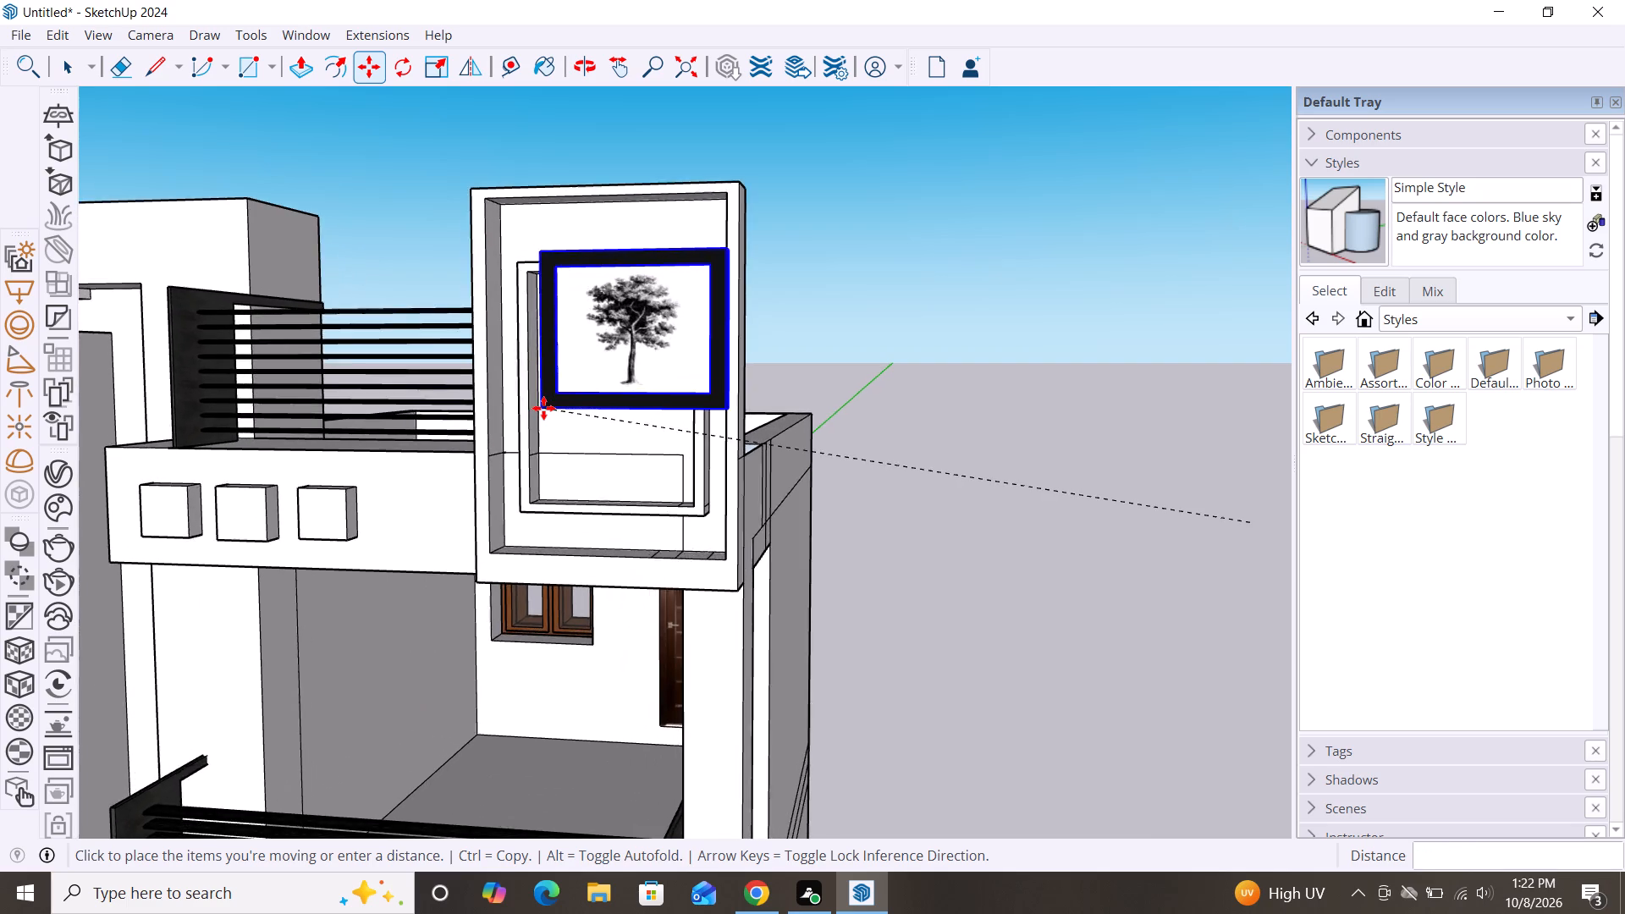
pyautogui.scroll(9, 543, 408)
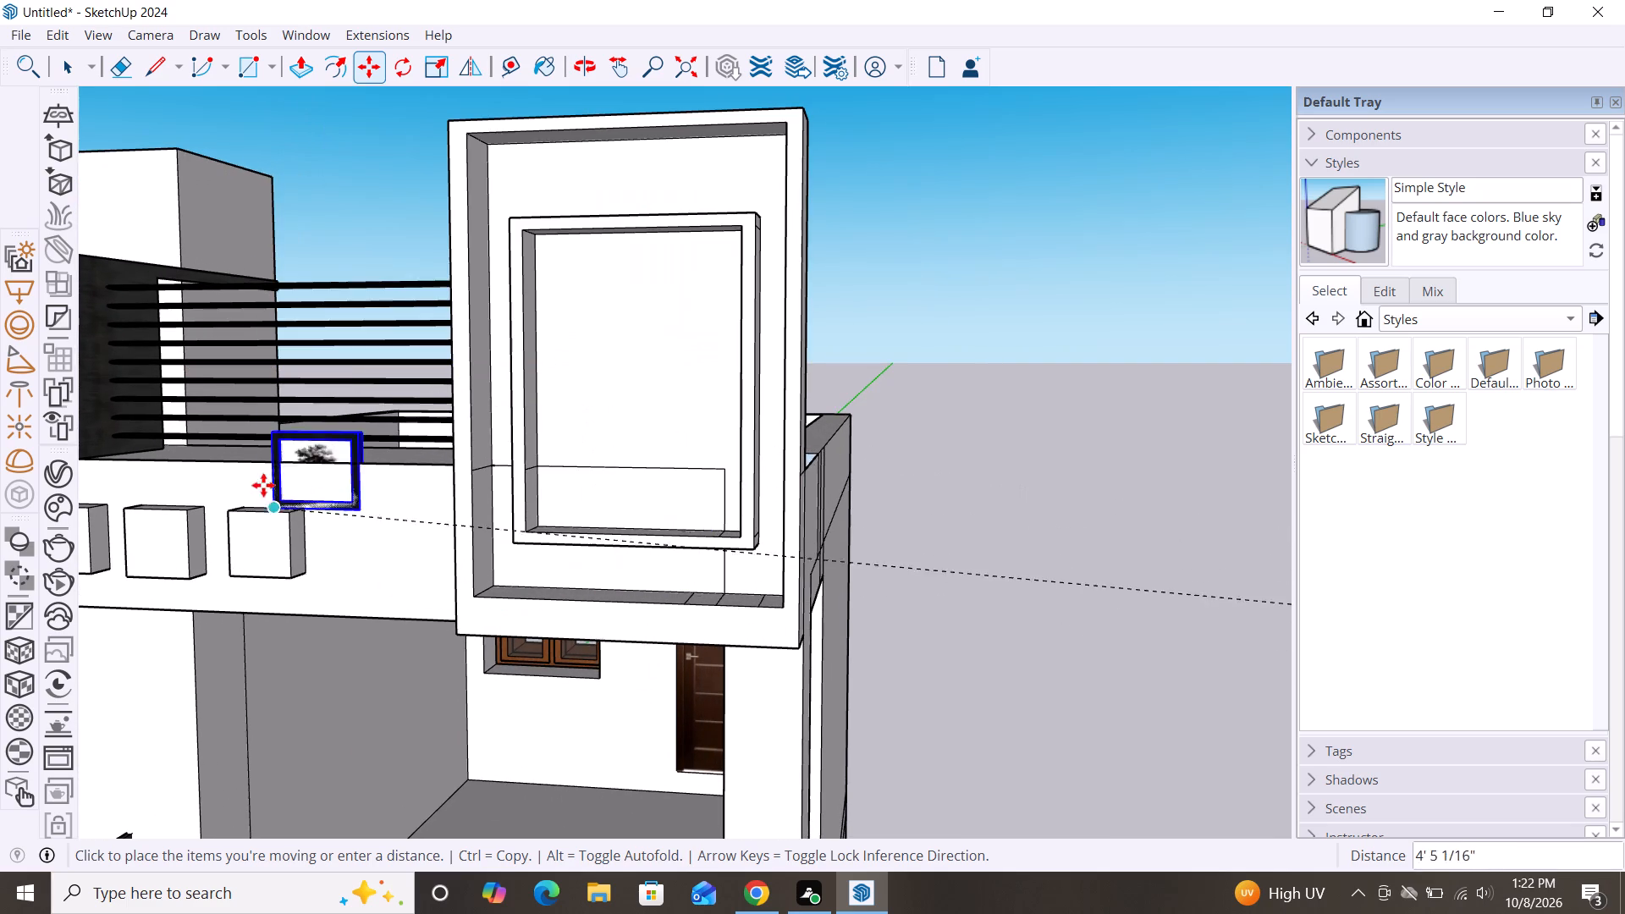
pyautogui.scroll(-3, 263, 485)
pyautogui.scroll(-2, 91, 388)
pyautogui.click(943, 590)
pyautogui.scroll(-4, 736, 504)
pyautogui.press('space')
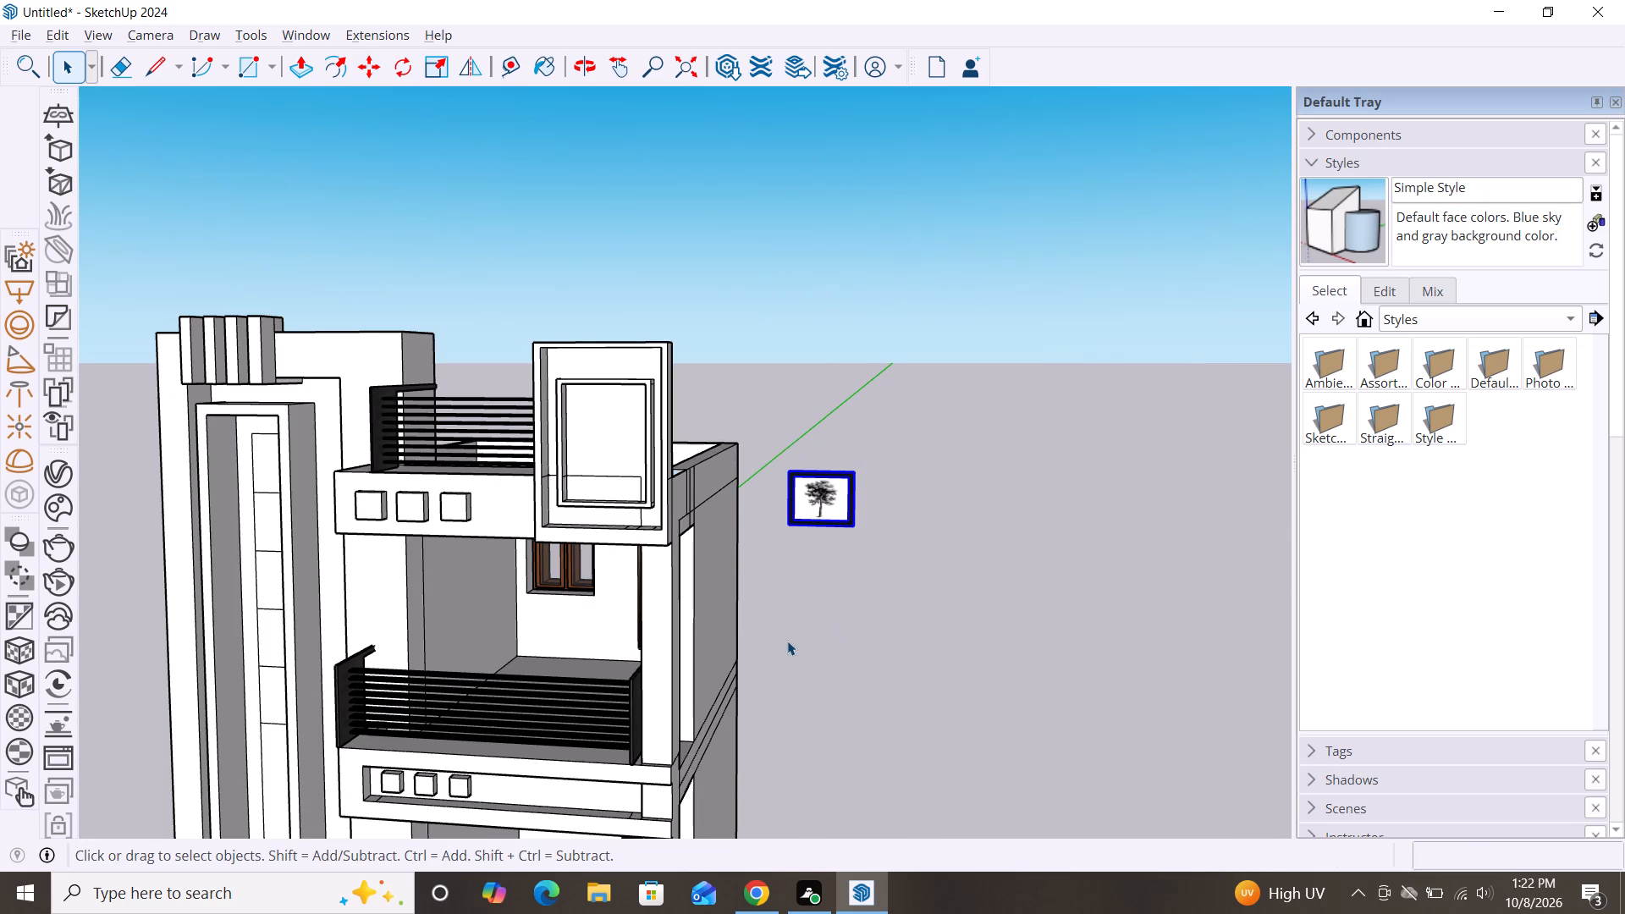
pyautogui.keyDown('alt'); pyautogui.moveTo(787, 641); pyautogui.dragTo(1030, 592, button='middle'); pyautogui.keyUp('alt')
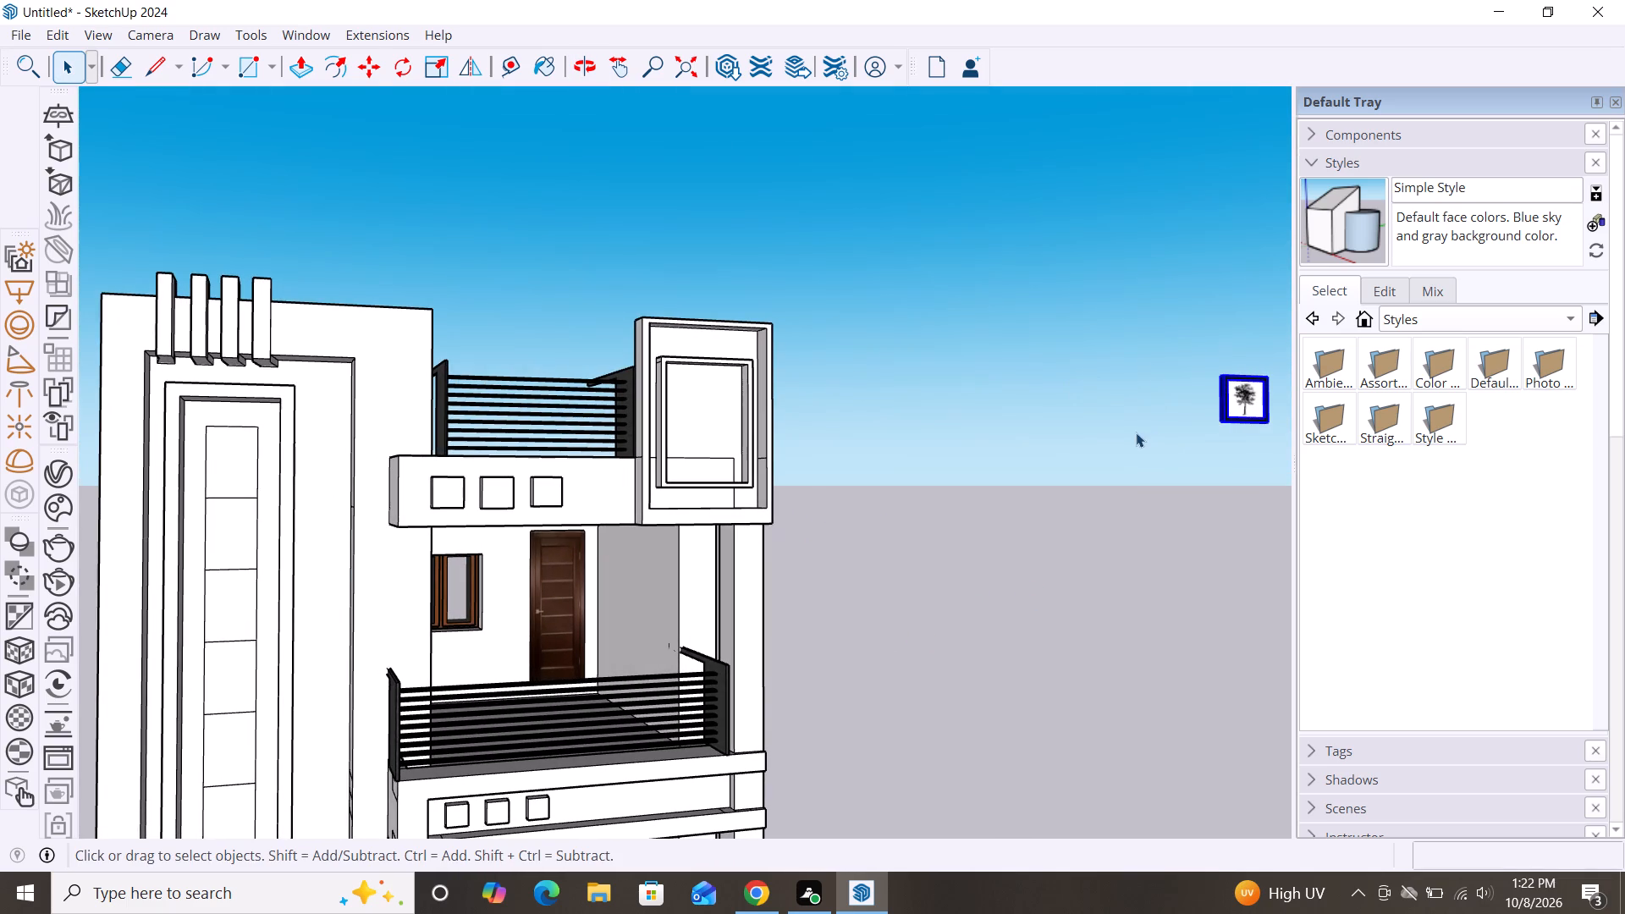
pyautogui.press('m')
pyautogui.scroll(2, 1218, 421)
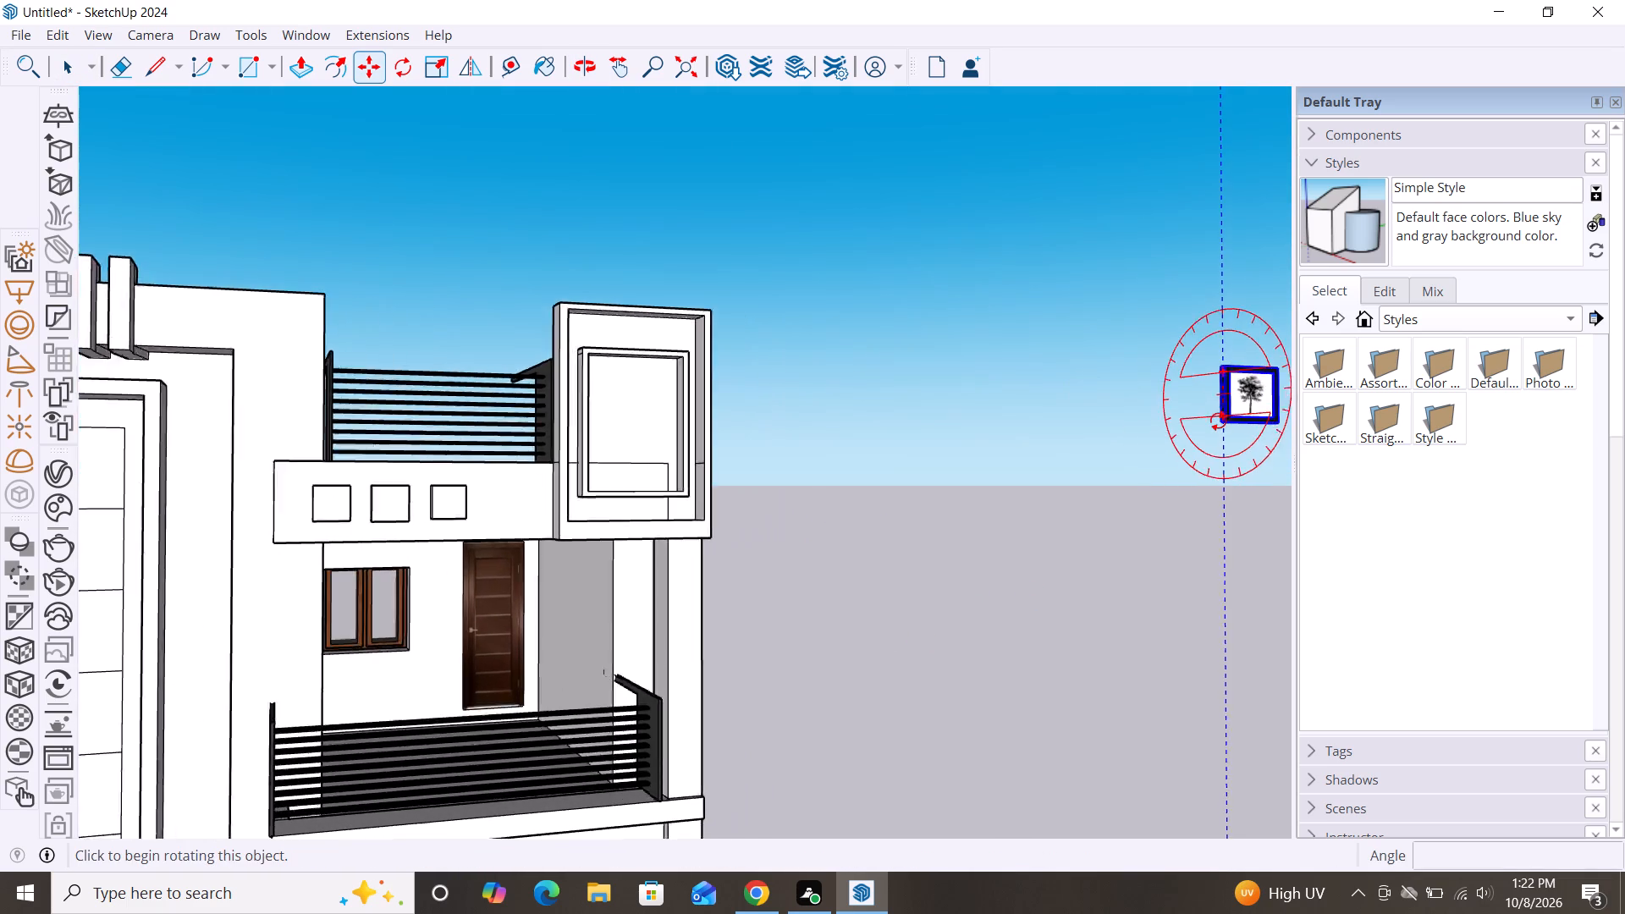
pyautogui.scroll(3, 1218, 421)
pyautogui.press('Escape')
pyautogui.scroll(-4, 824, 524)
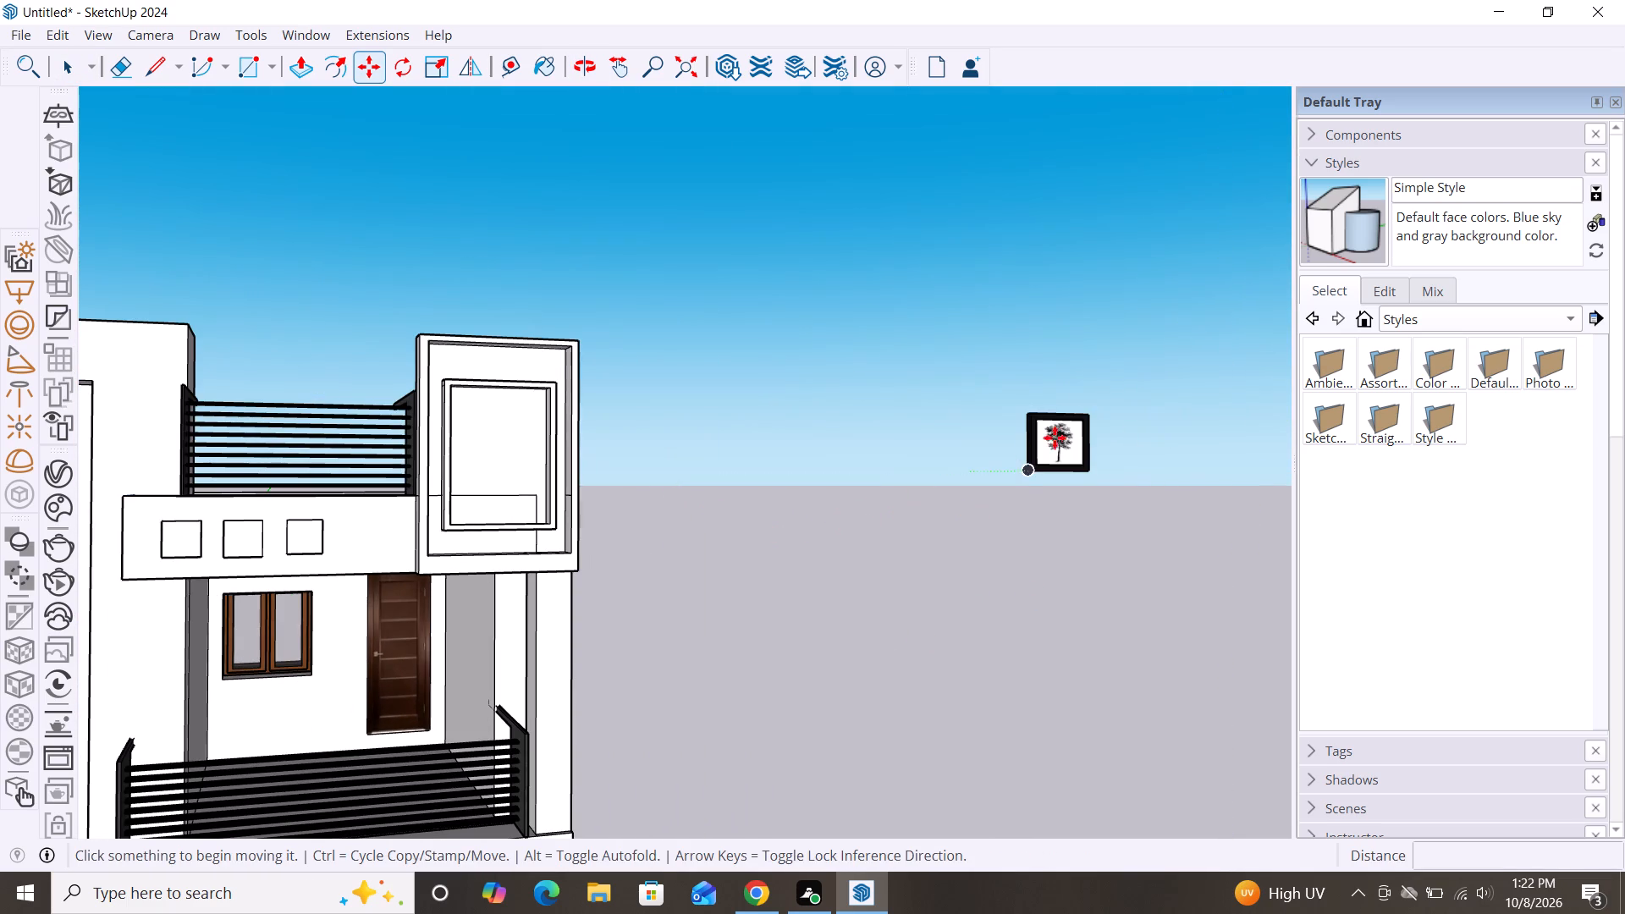
# Move the framed tree picture by its lower corner about 13' 5 11/16" onto the recessed face of the upper panel.
pyautogui.press('space')
pyautogui.click(1066, 444)
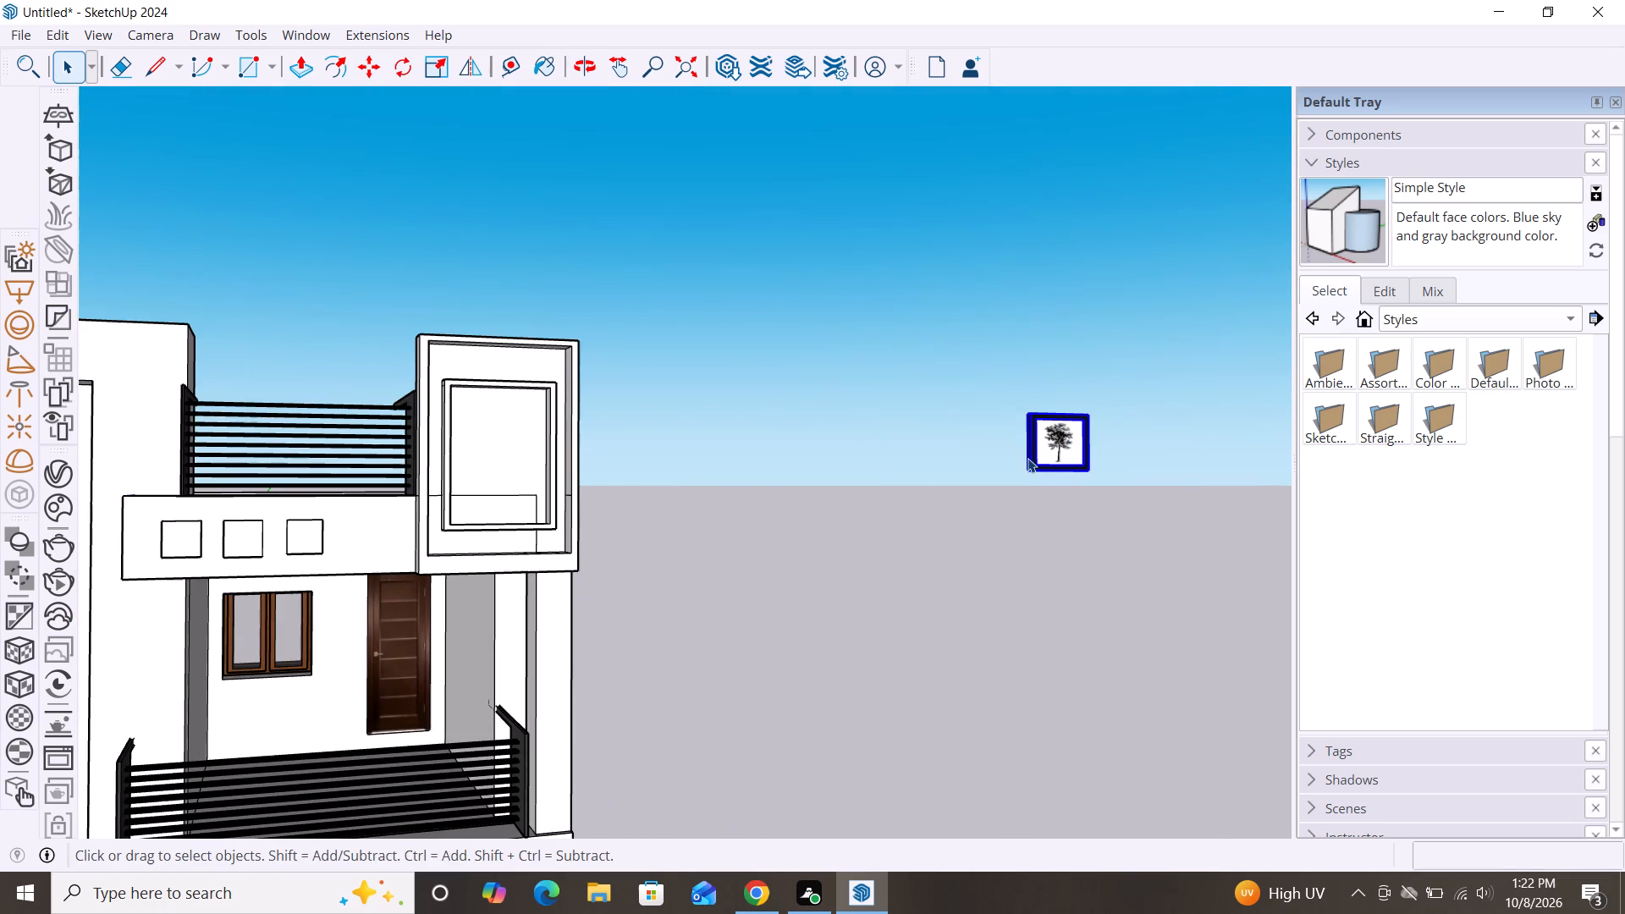
pyautogui.scroll(7, 1024, 454)
pyautogui.press('m')
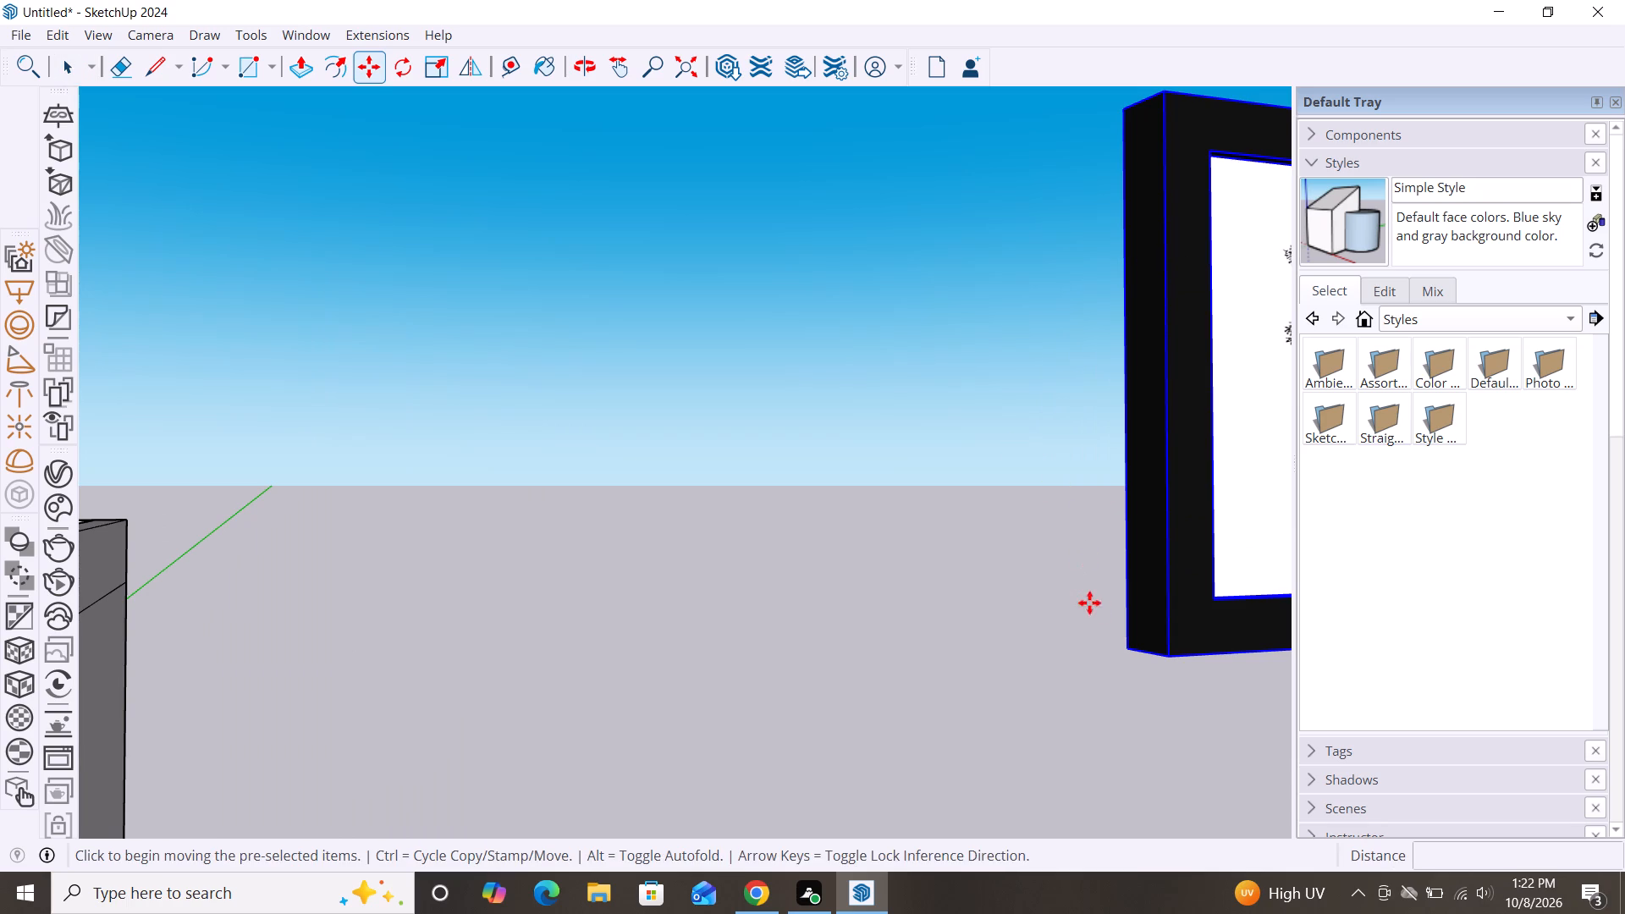
pyautogui.click(1130, 642)
pyautogui.scroll(-4, 685, 498)
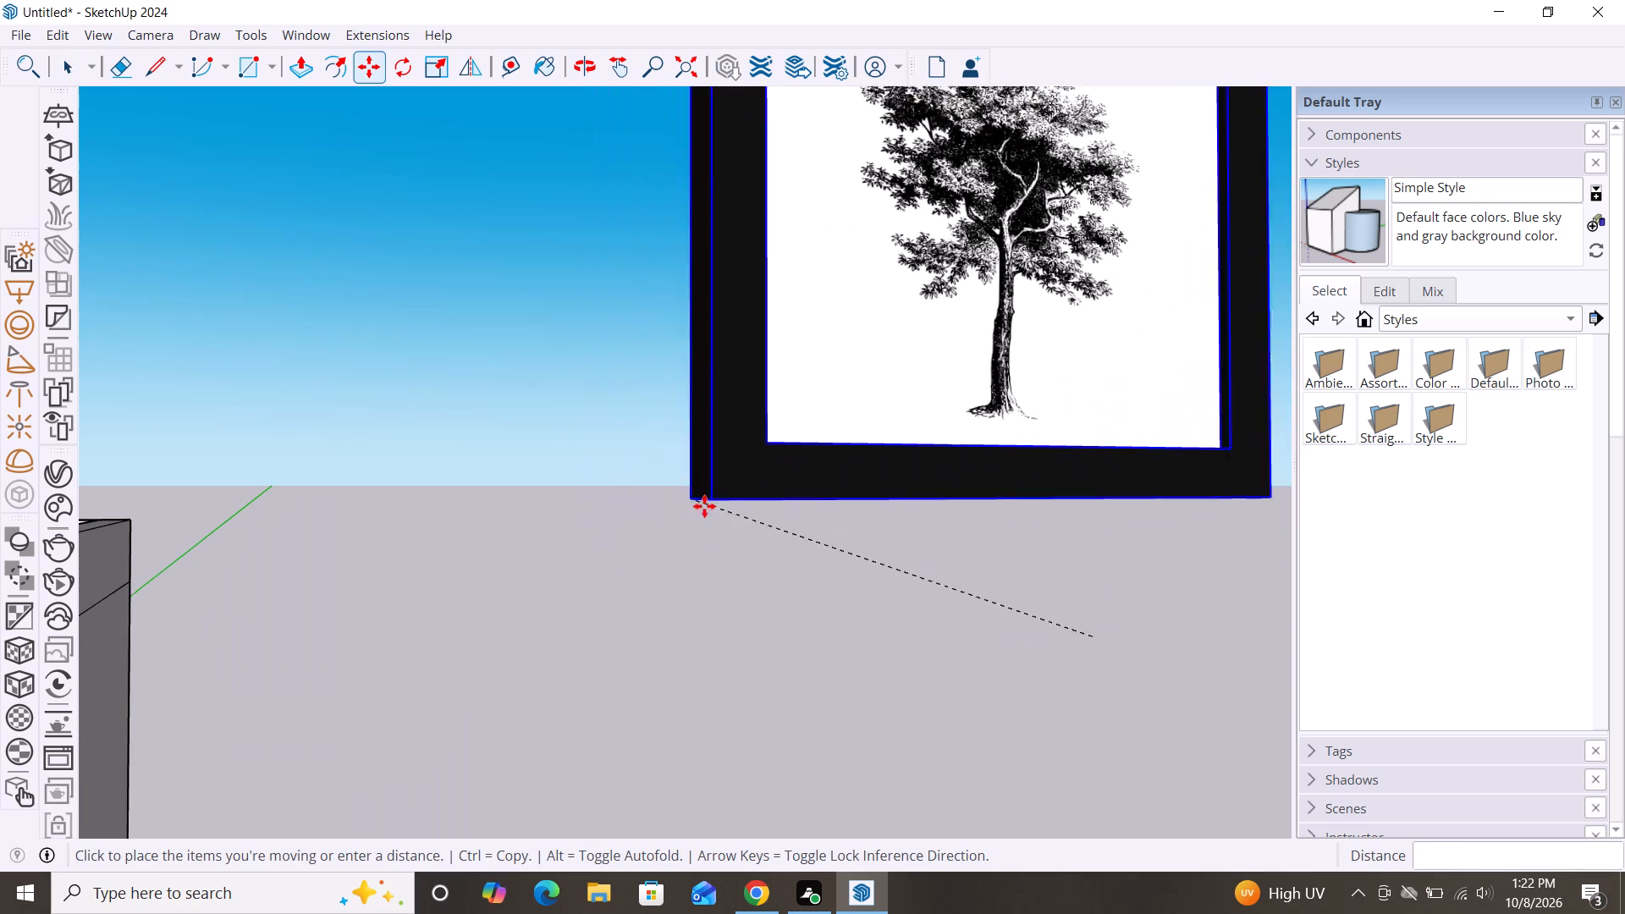
pyautogui.scroll(-4, 864, 540)
pyautogui.scroll(-11, 987, 489)
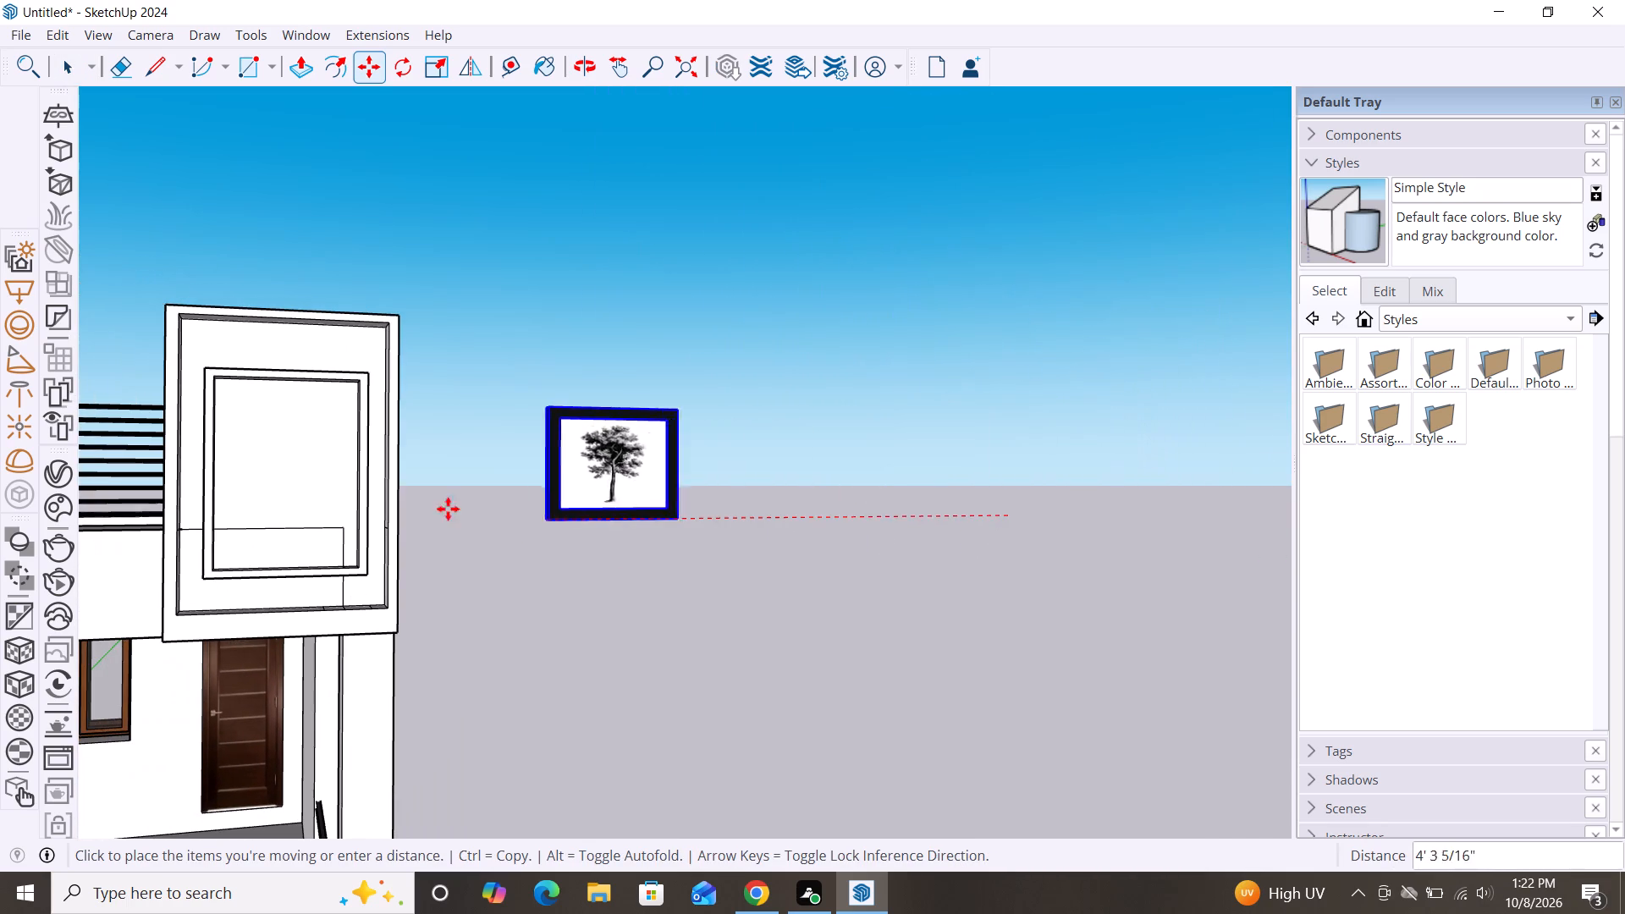
pyautogui.scroll(11, 259, 491)
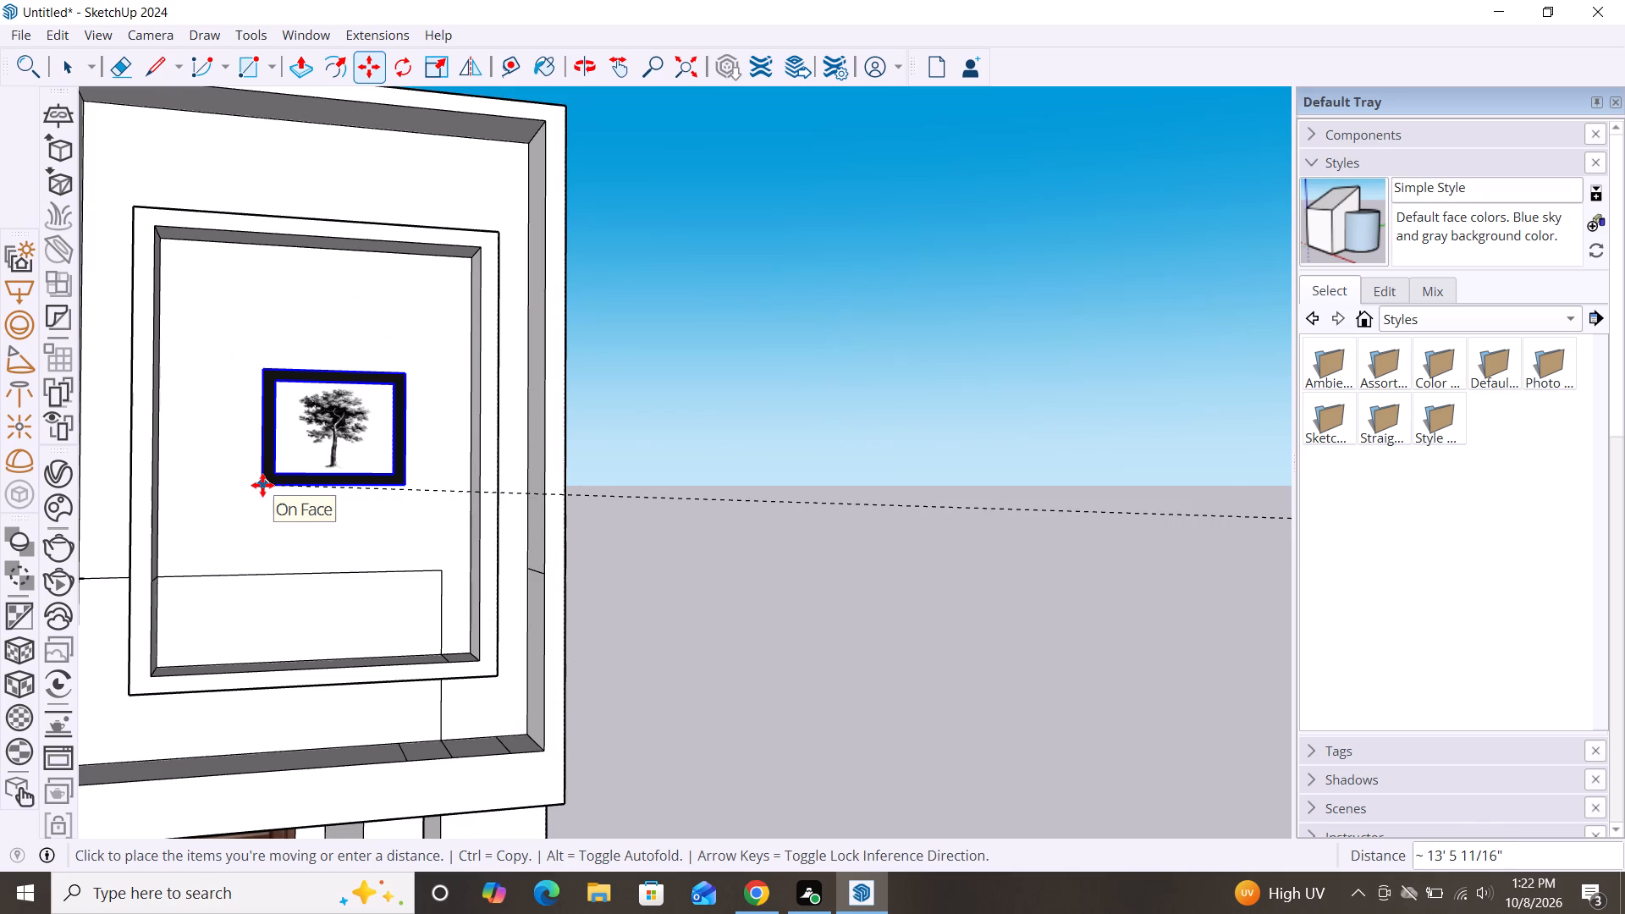
pyautogui.click(262, 485)
pyautogui.press('space')
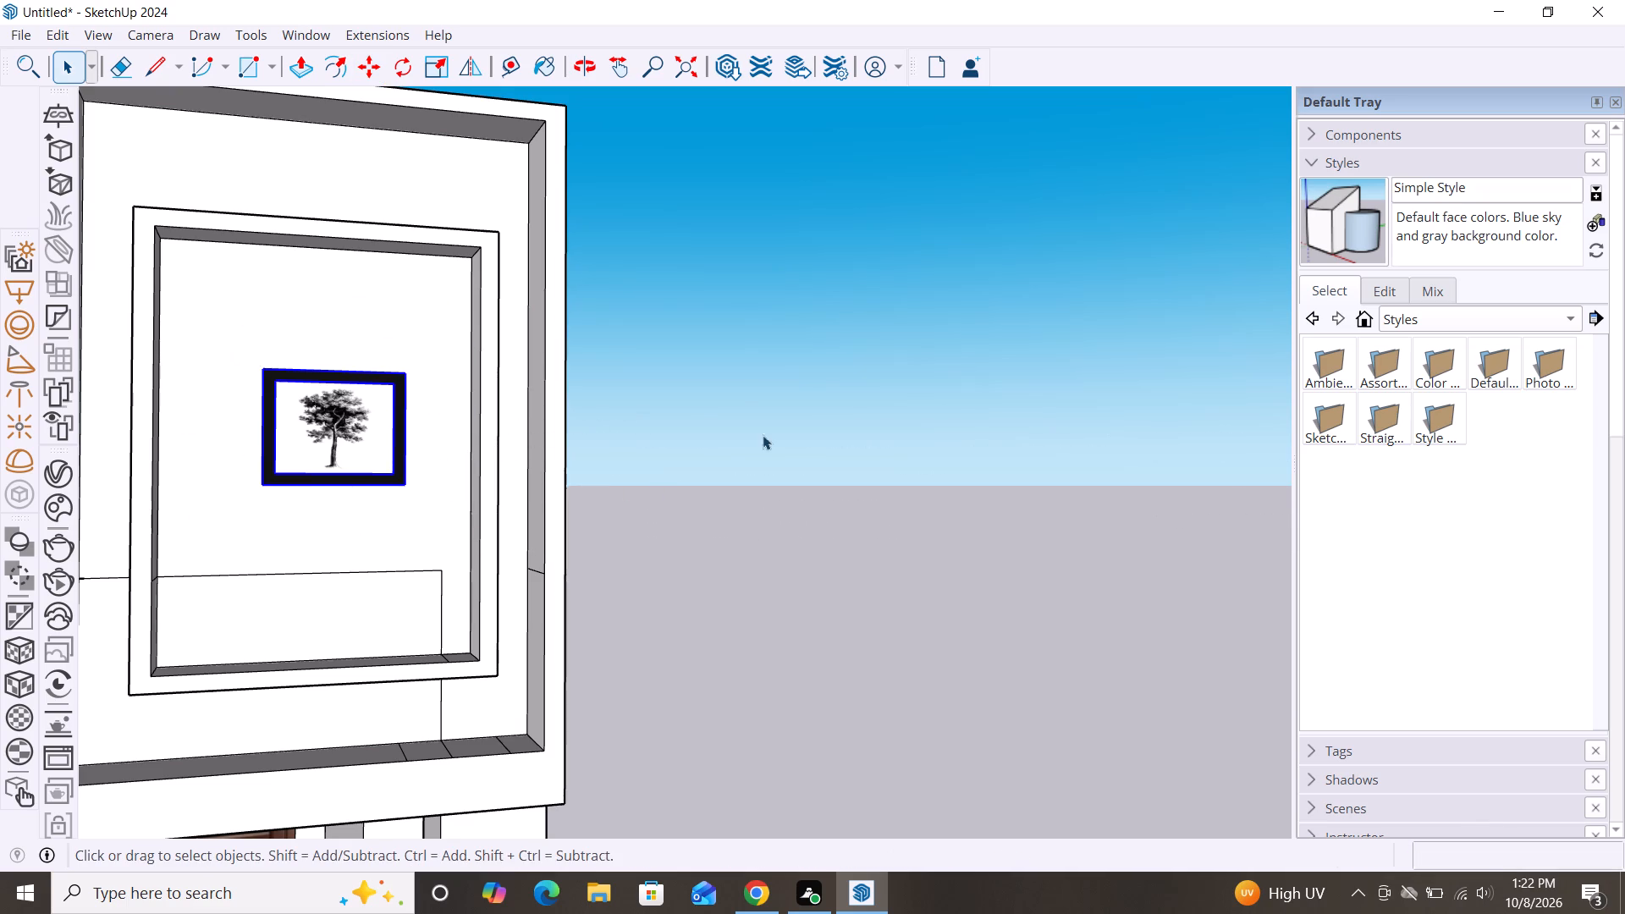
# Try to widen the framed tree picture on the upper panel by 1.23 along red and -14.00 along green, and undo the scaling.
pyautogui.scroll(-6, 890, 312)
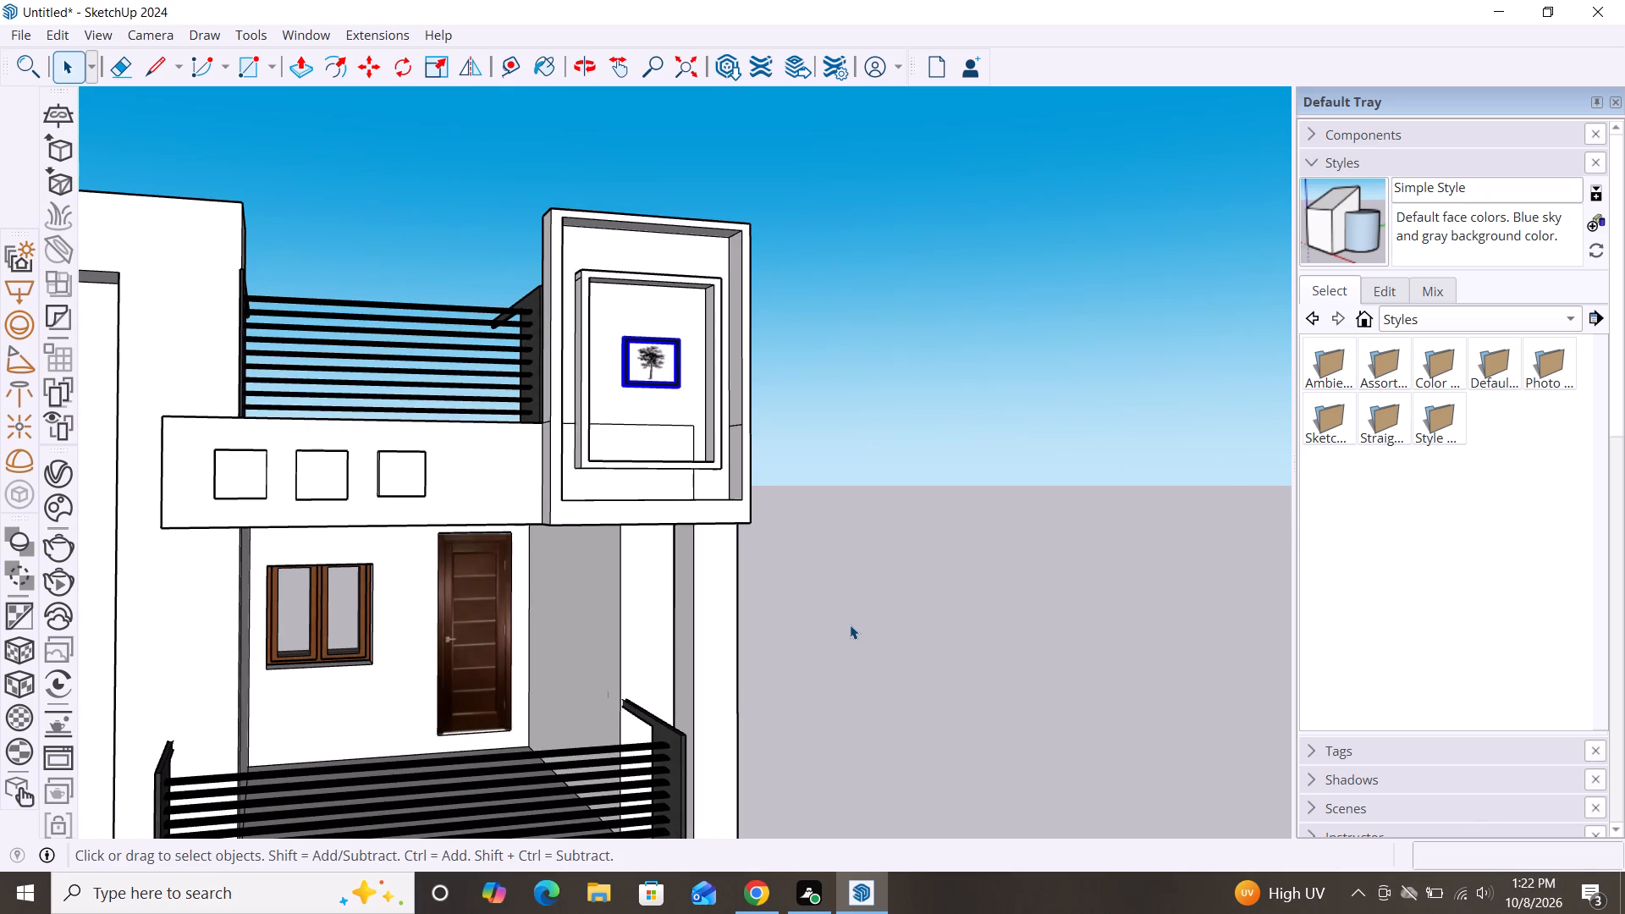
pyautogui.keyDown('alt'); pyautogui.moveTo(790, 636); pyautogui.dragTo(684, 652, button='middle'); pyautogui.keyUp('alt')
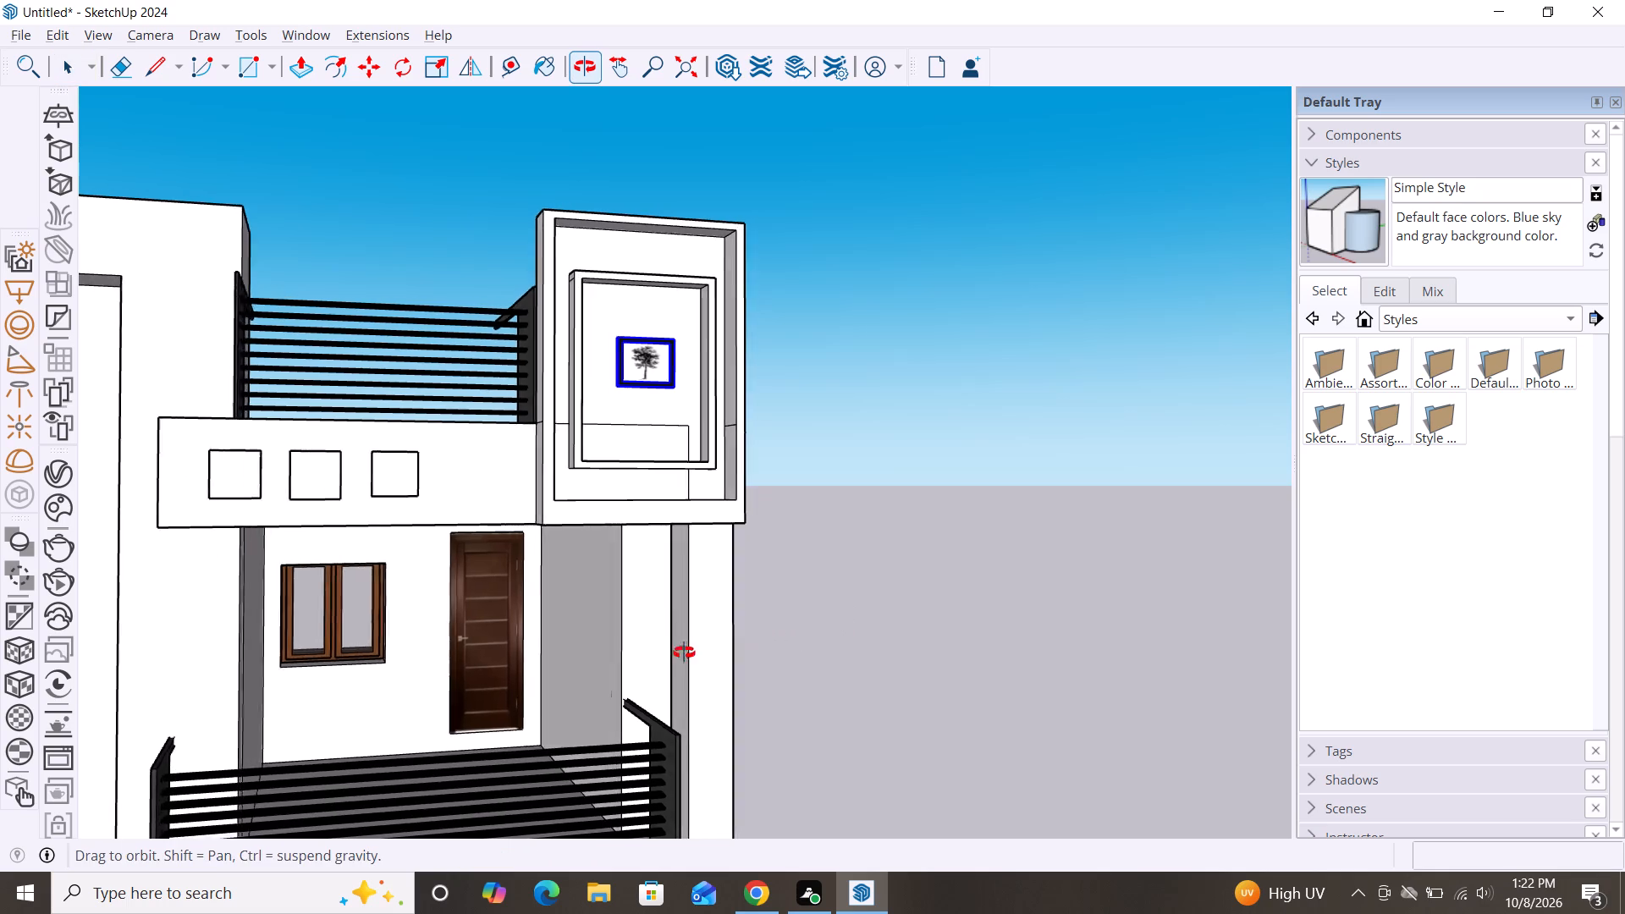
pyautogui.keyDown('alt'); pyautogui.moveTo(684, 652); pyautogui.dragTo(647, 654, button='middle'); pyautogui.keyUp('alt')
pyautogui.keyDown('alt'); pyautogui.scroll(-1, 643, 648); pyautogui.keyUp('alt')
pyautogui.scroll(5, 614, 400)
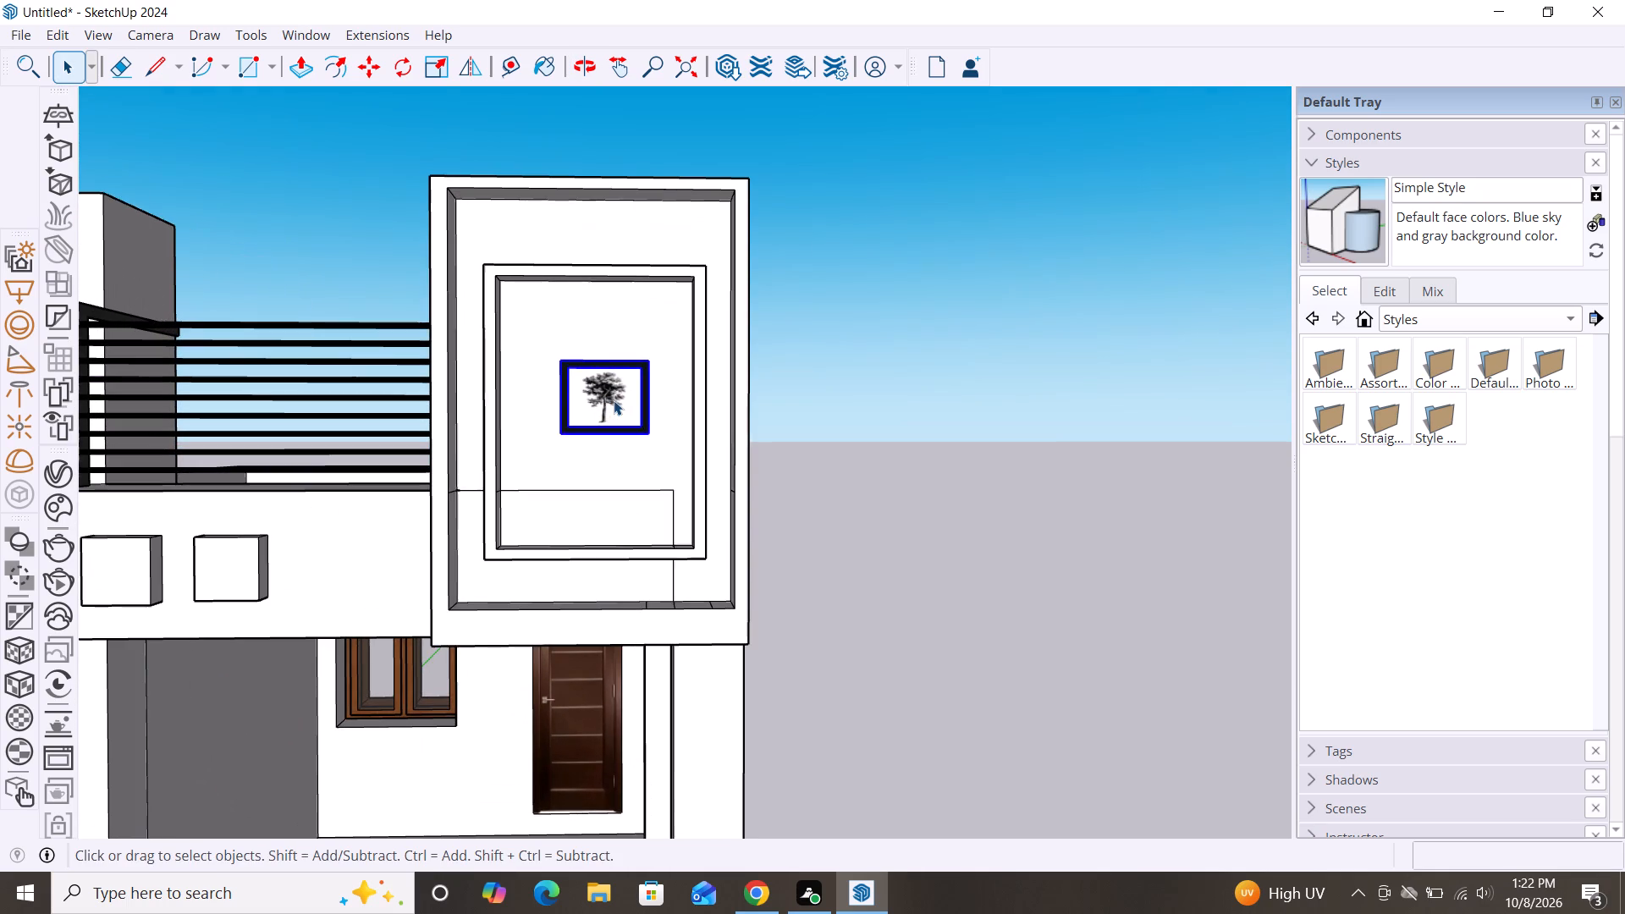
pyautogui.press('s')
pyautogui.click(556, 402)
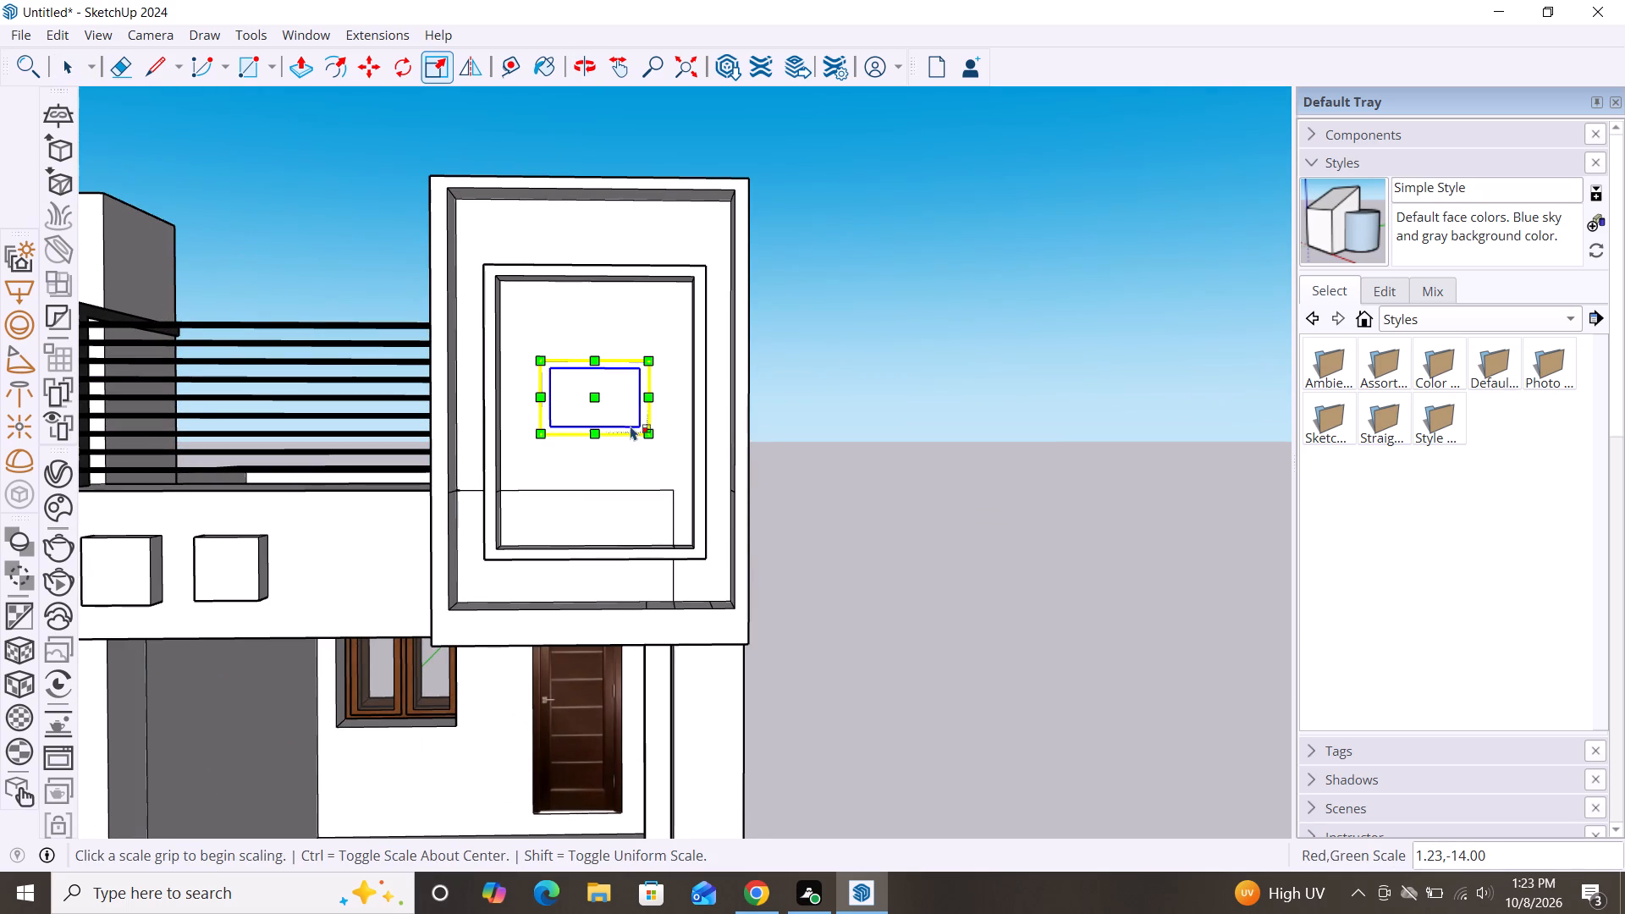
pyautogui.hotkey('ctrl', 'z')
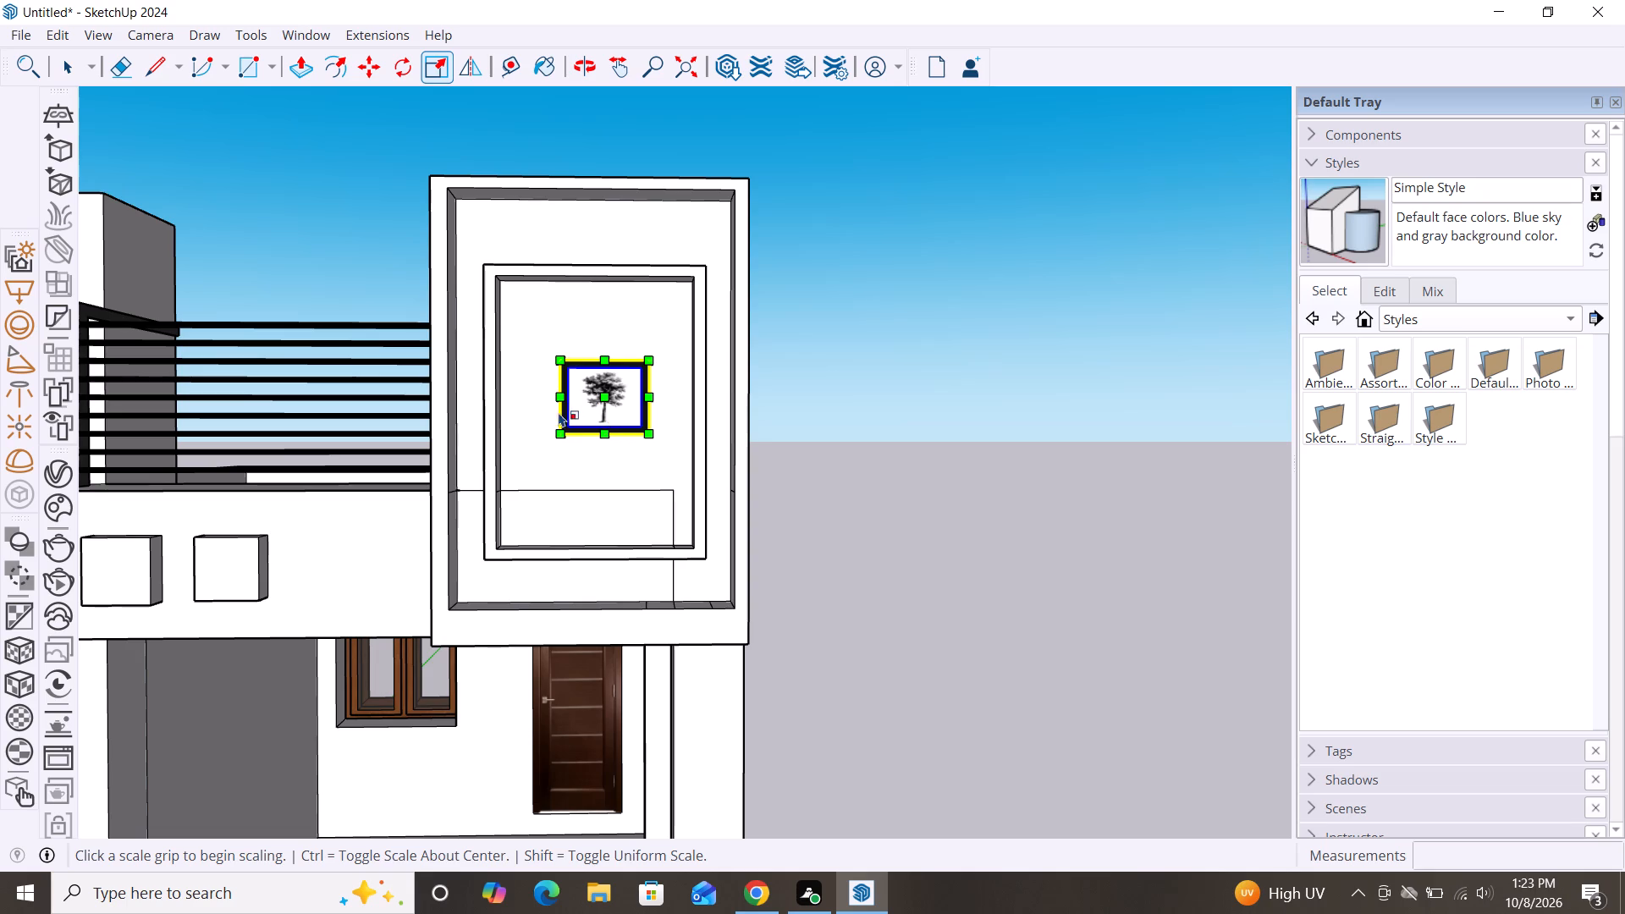
# Scale the framed tree picture taller from its top edge on the recessed upper panel.
pyautogui.moveTo(603, 358); pyautogui.dragTo(601, 333)
pyautogui.click(601, 333)
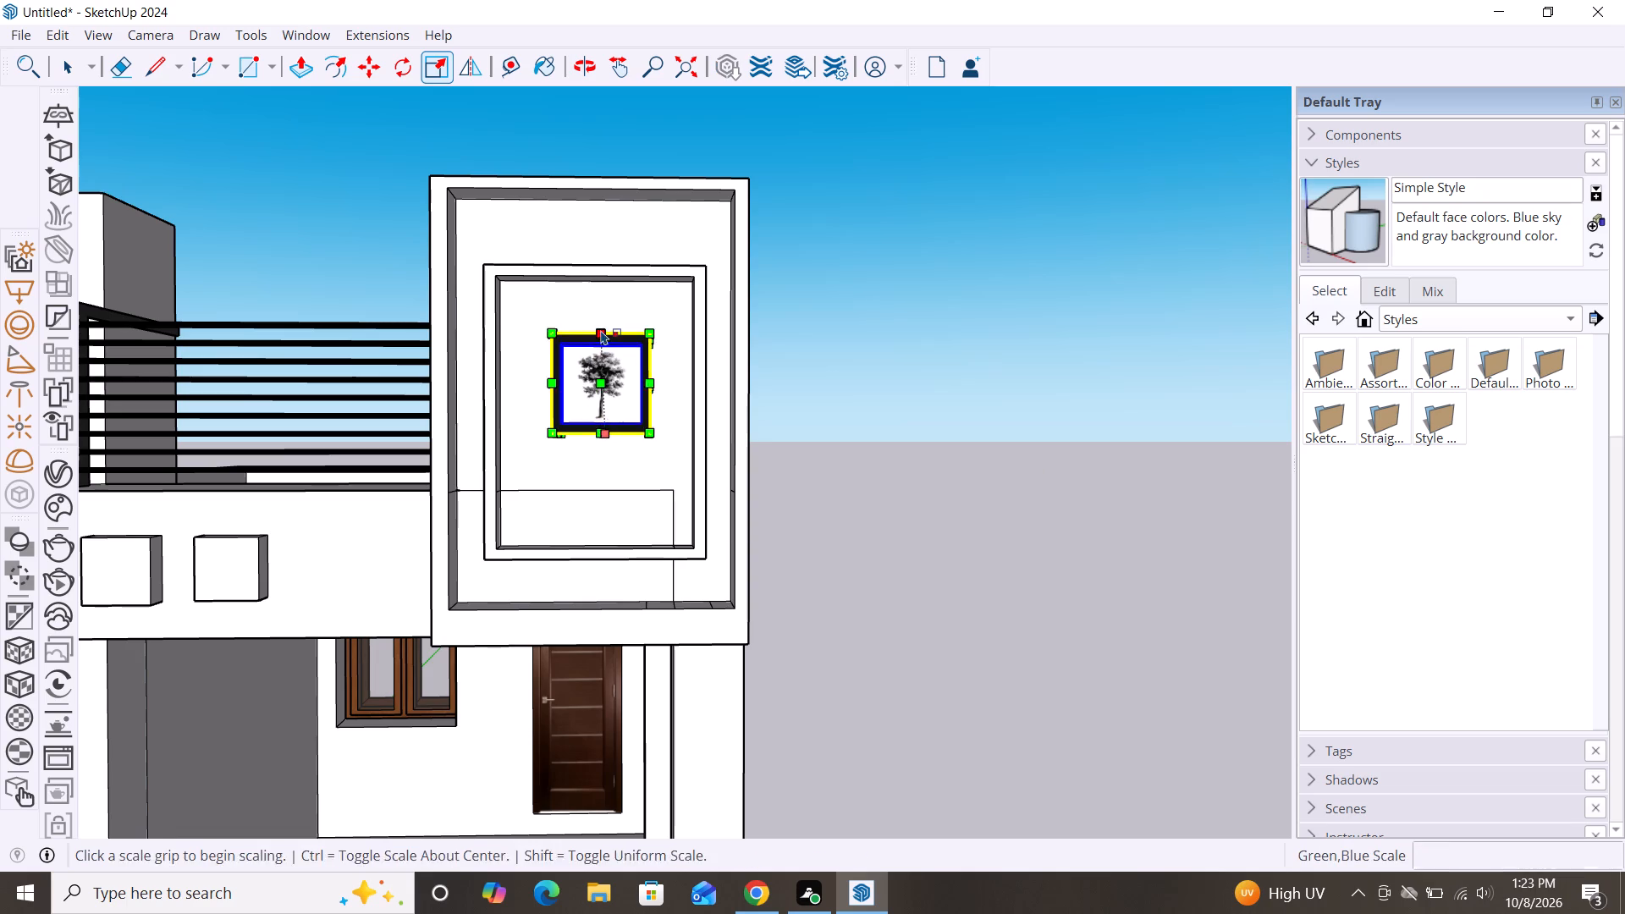
pyautogui.click(601, 328)
pyautogui.doubleClick(603, 322)
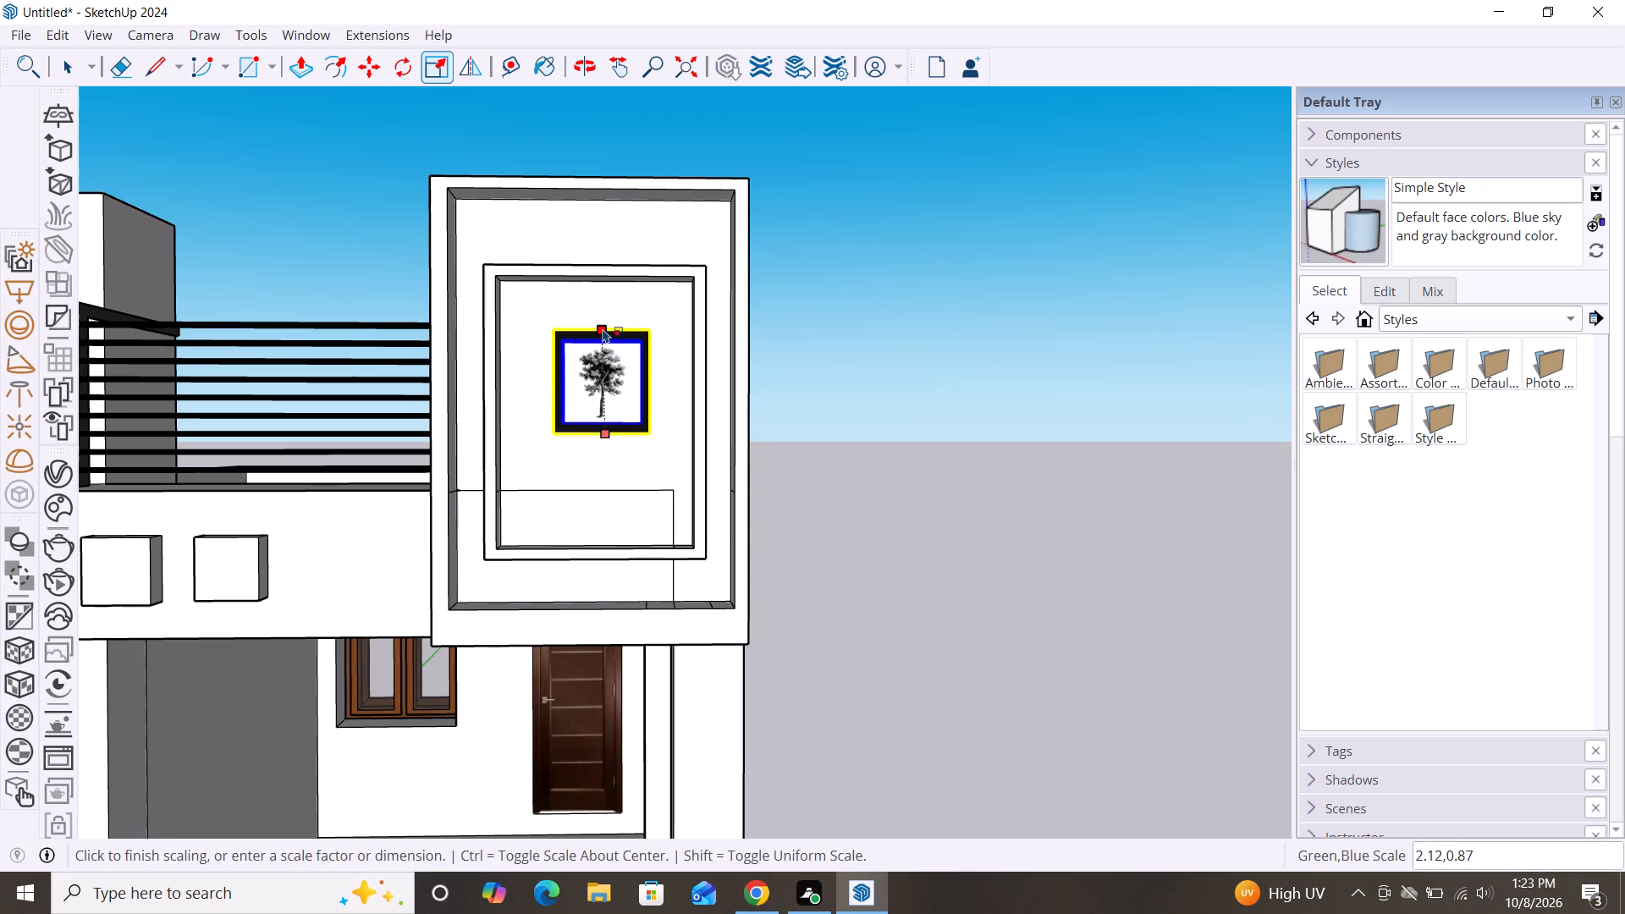
pyautogui.click(603, 328)
# Widen the framed tree picture from its left edge toward the panel's inner border.
pyautogui.moveTo(564, 380); pyautogui.dragTo(551, 383)
pyautogui.moveTo(548, 377); pyautogui.dragTo(537, 378)
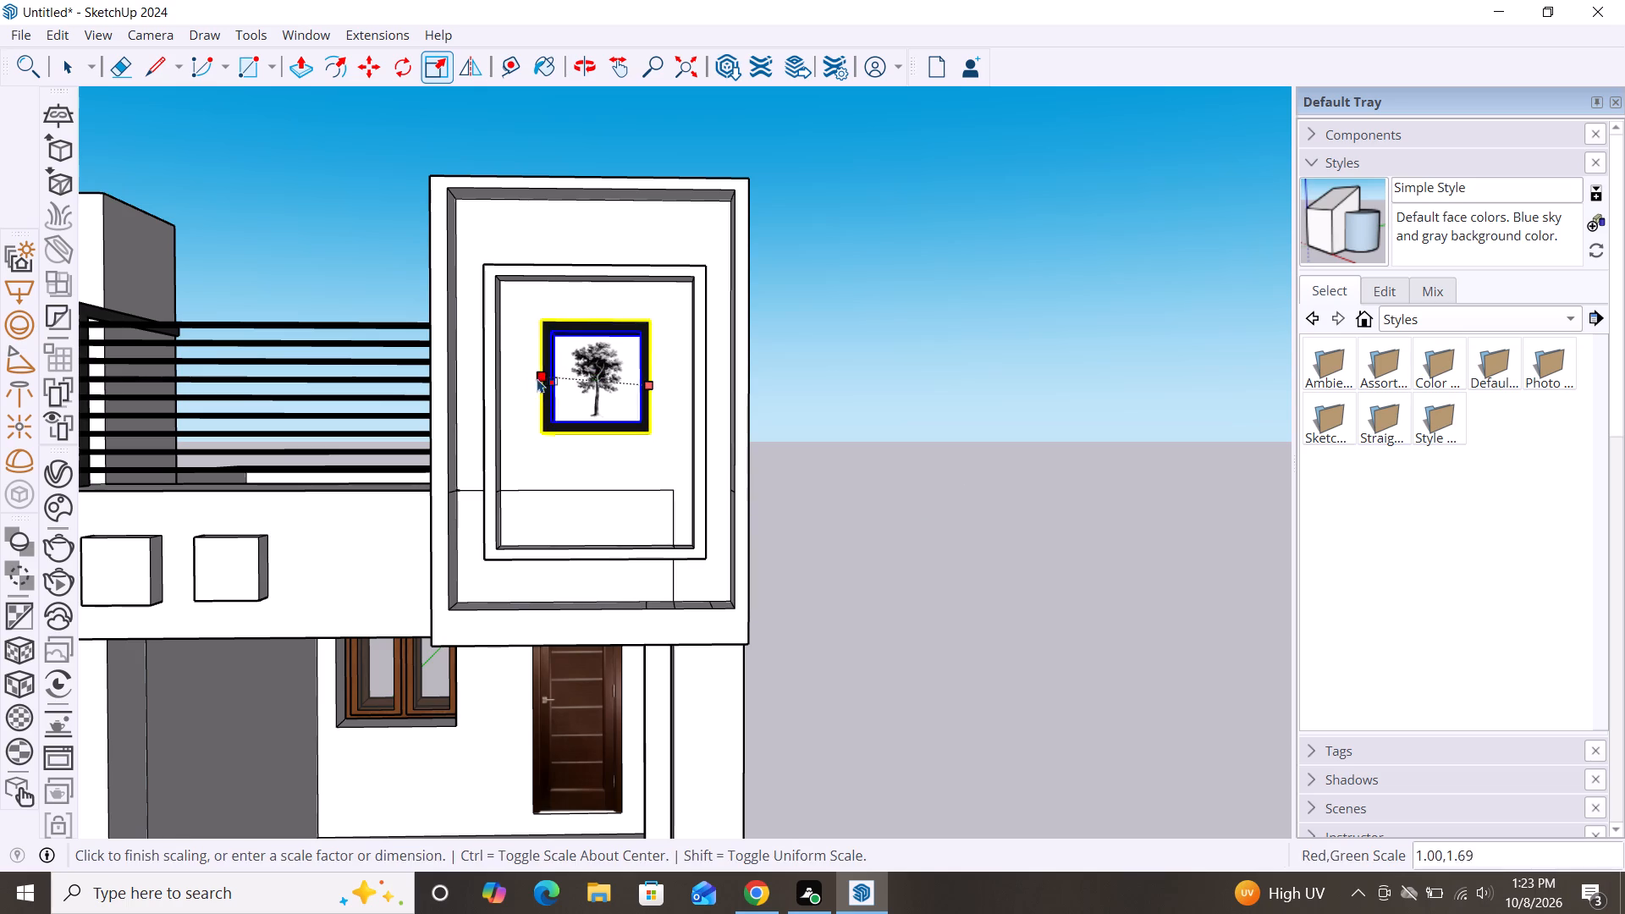
pyautogui.moveTo(537, 378); pyautogui.dragTo(522, 379)
pyautogui.click(521, 379)
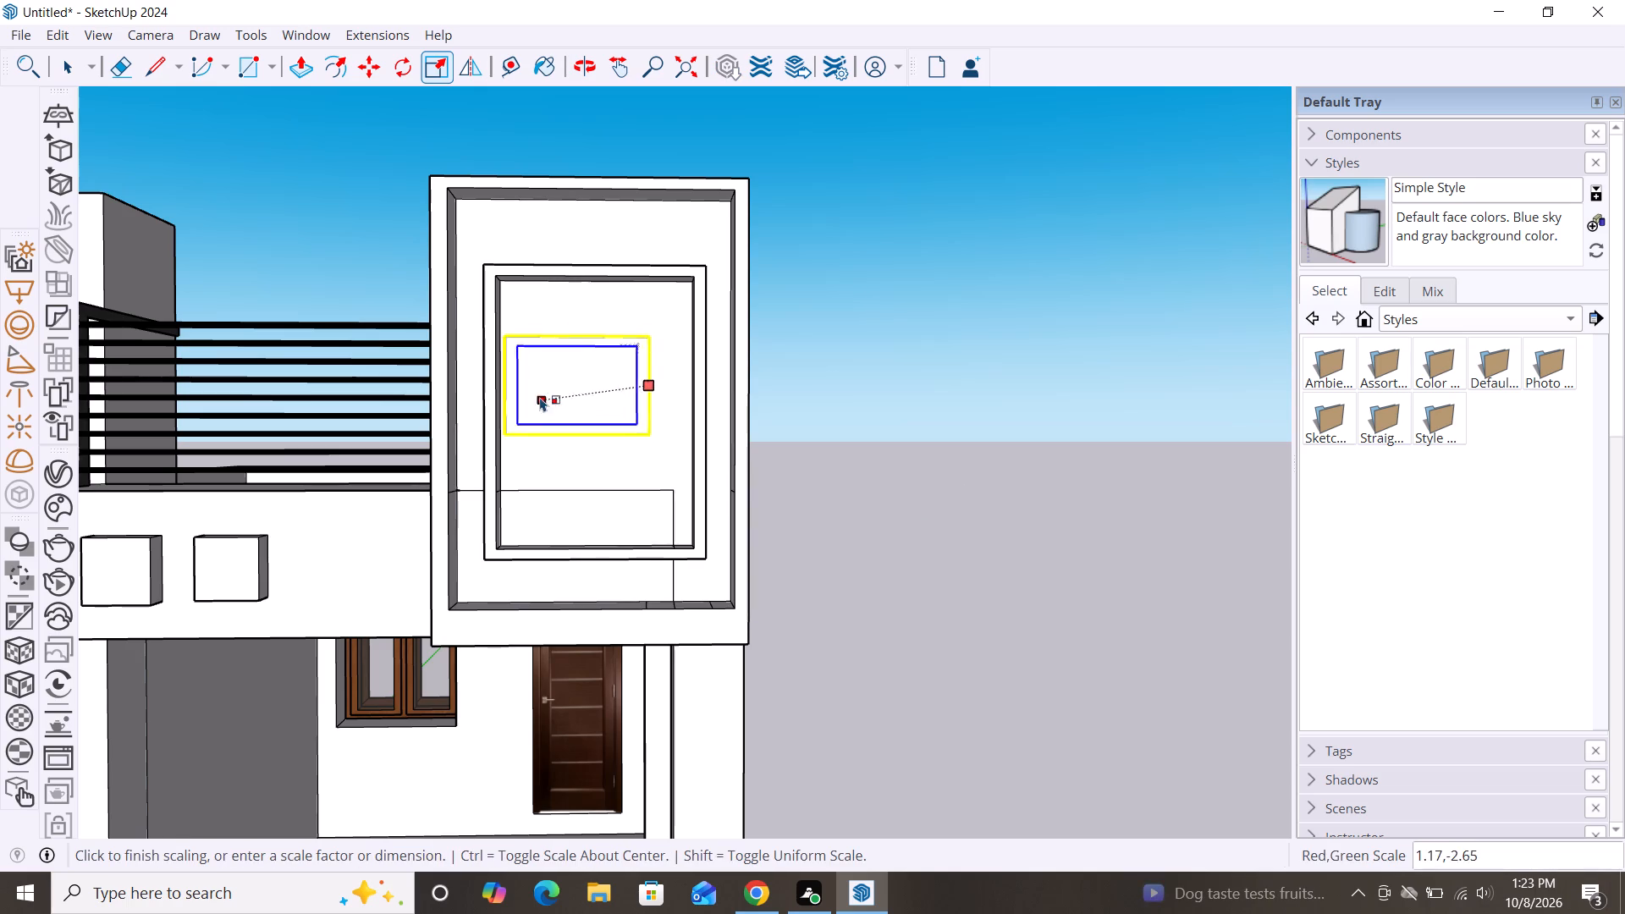
pyautogui.click(526, 385)
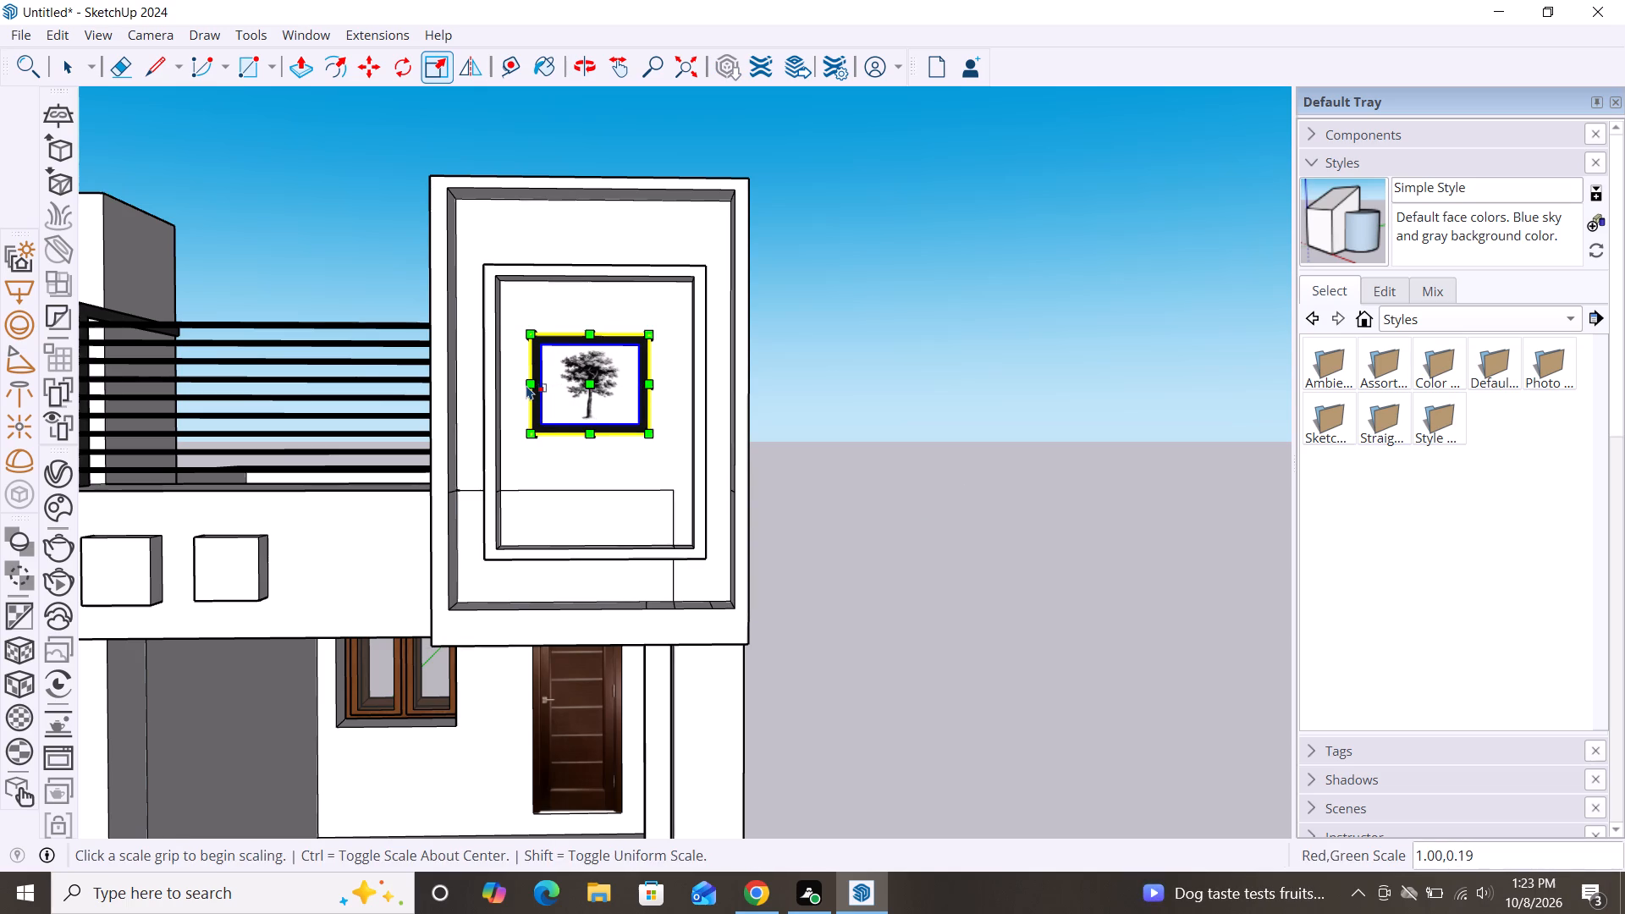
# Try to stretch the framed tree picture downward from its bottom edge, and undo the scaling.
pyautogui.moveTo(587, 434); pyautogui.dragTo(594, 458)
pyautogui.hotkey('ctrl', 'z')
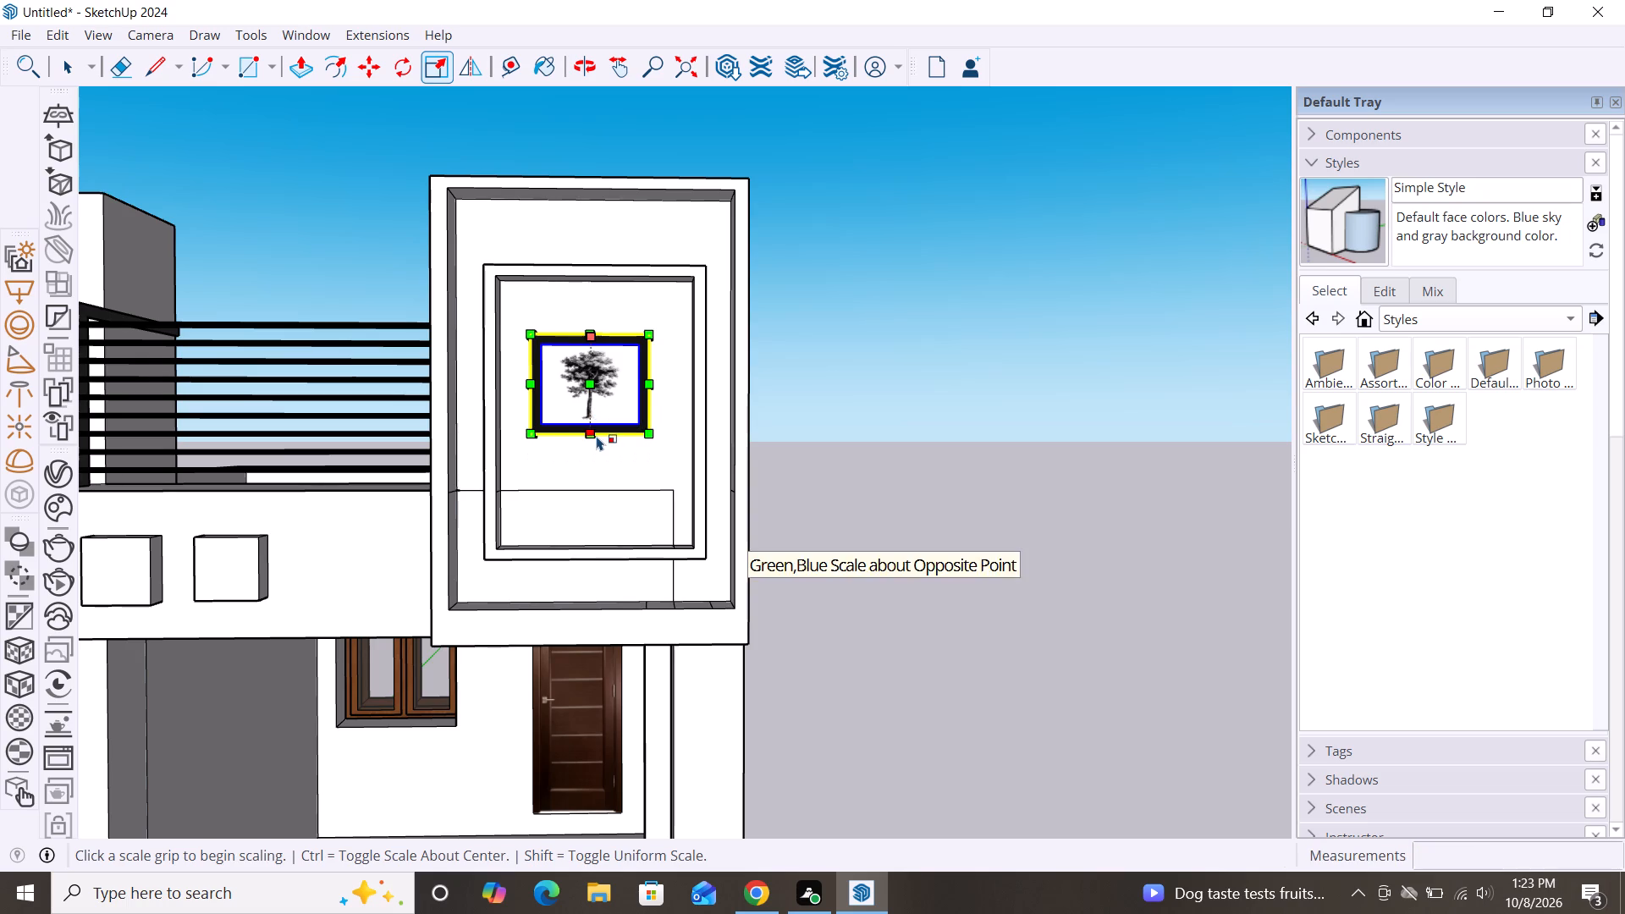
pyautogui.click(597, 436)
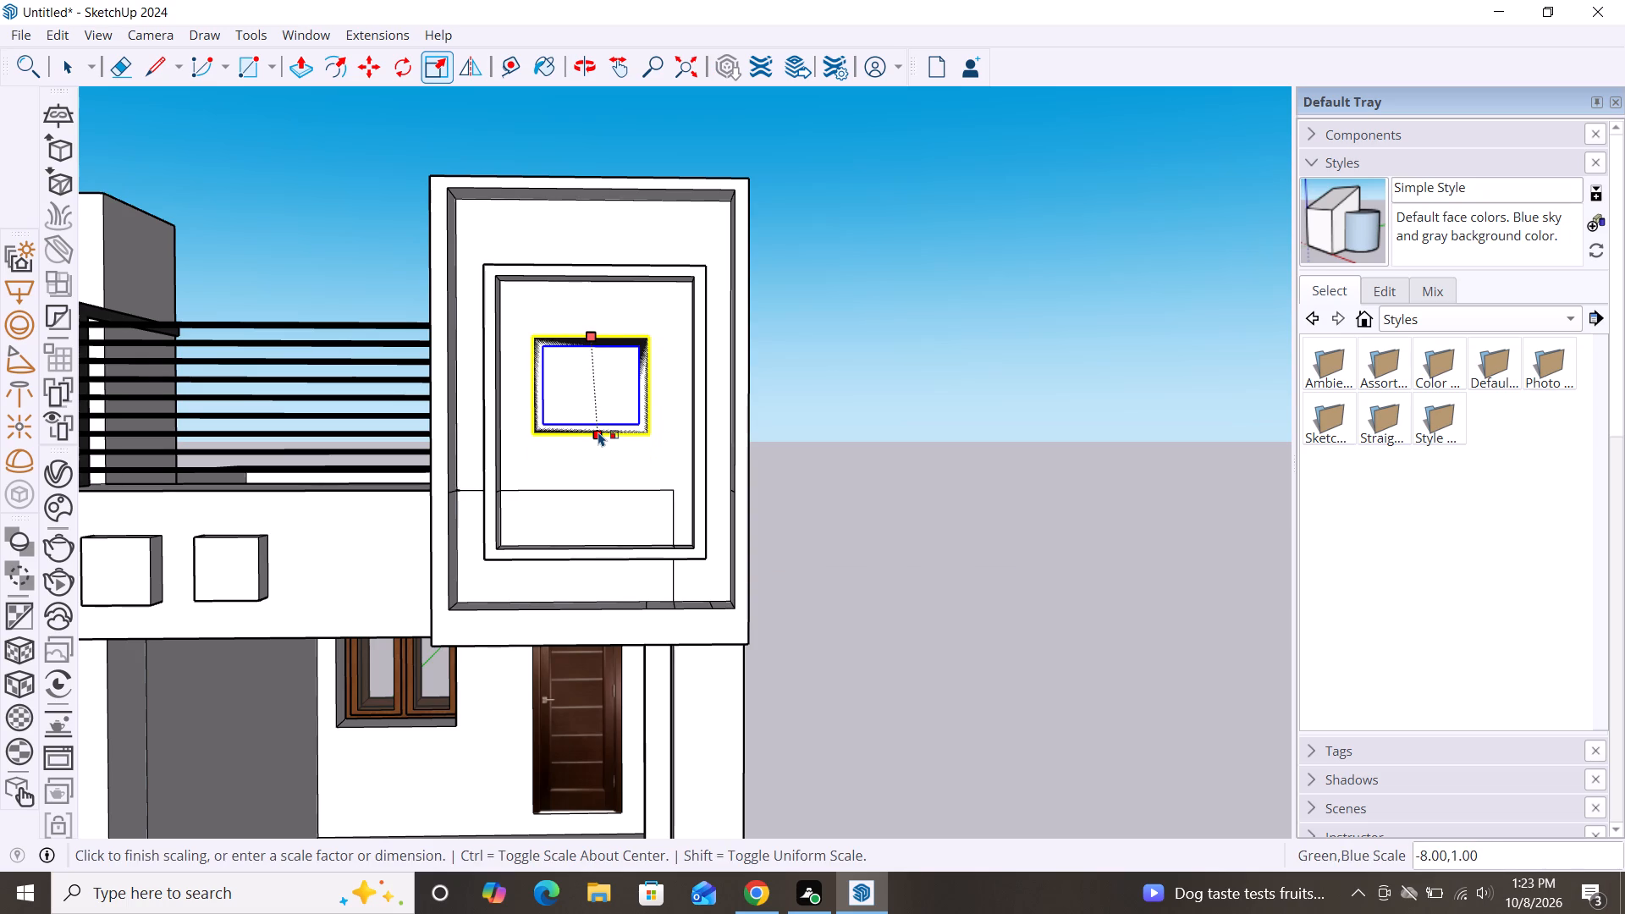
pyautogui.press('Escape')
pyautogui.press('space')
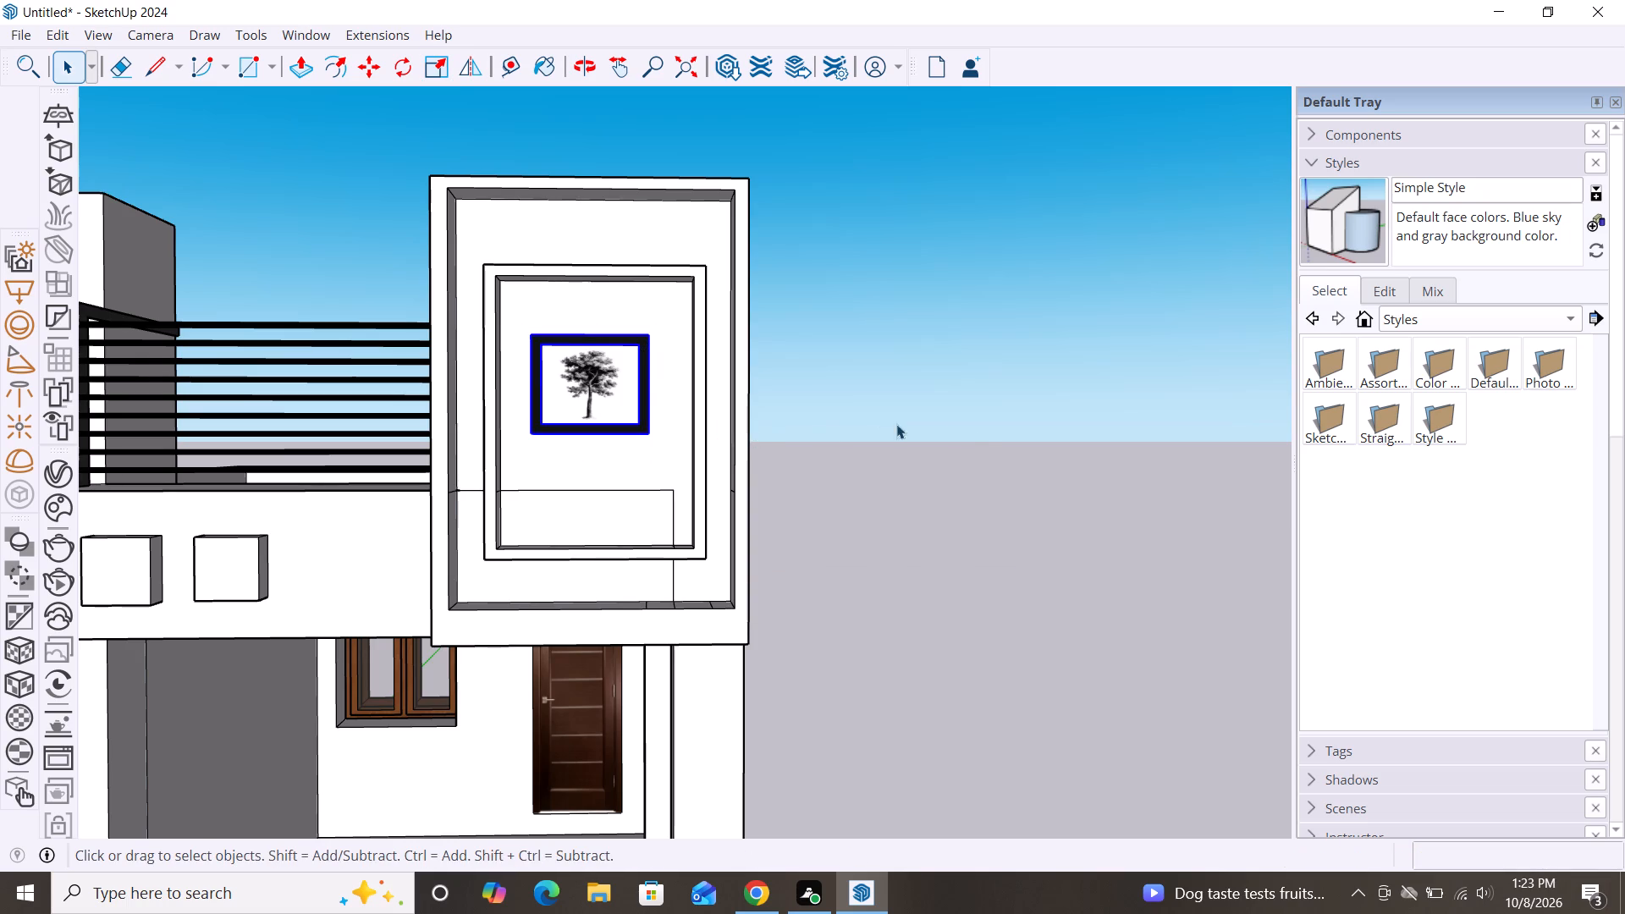
# Delete the leftover advertising board floating in the open space beside the house.
pyautogui.moveTo(983, 442); pyautogui.dragTo(991, 458)
pyautogui.scroll(-6, 877, 428)
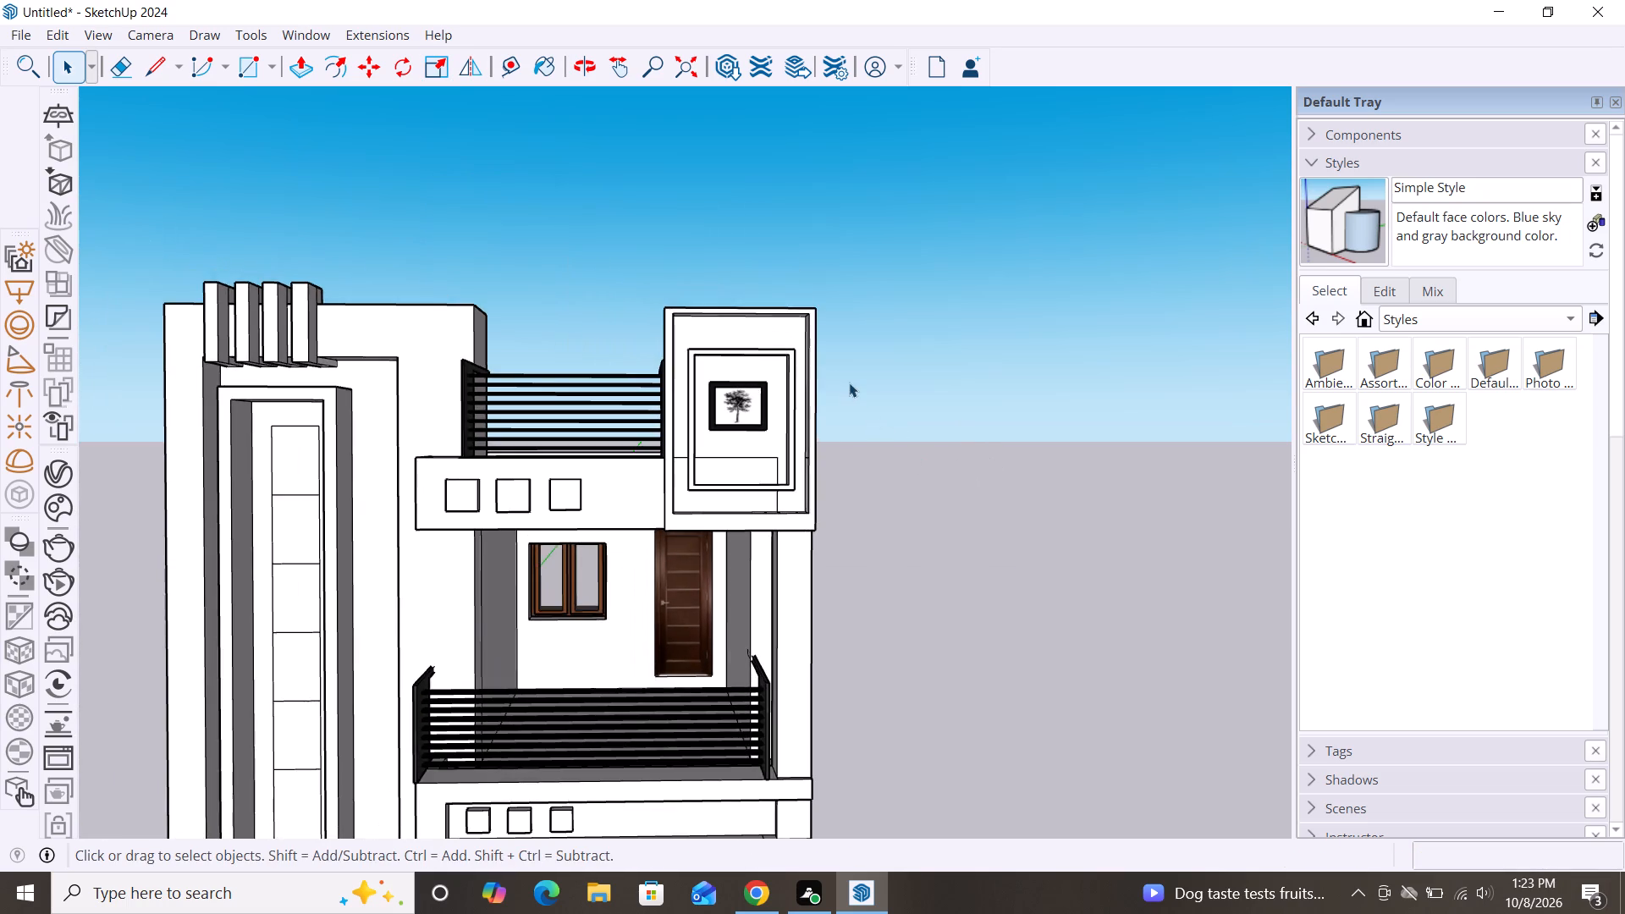
pyautogui.scroll(-6, 877, 403)
pyautogui.moveTo(959, 559); pyautogui.dragTo(952, 560, button='middle')
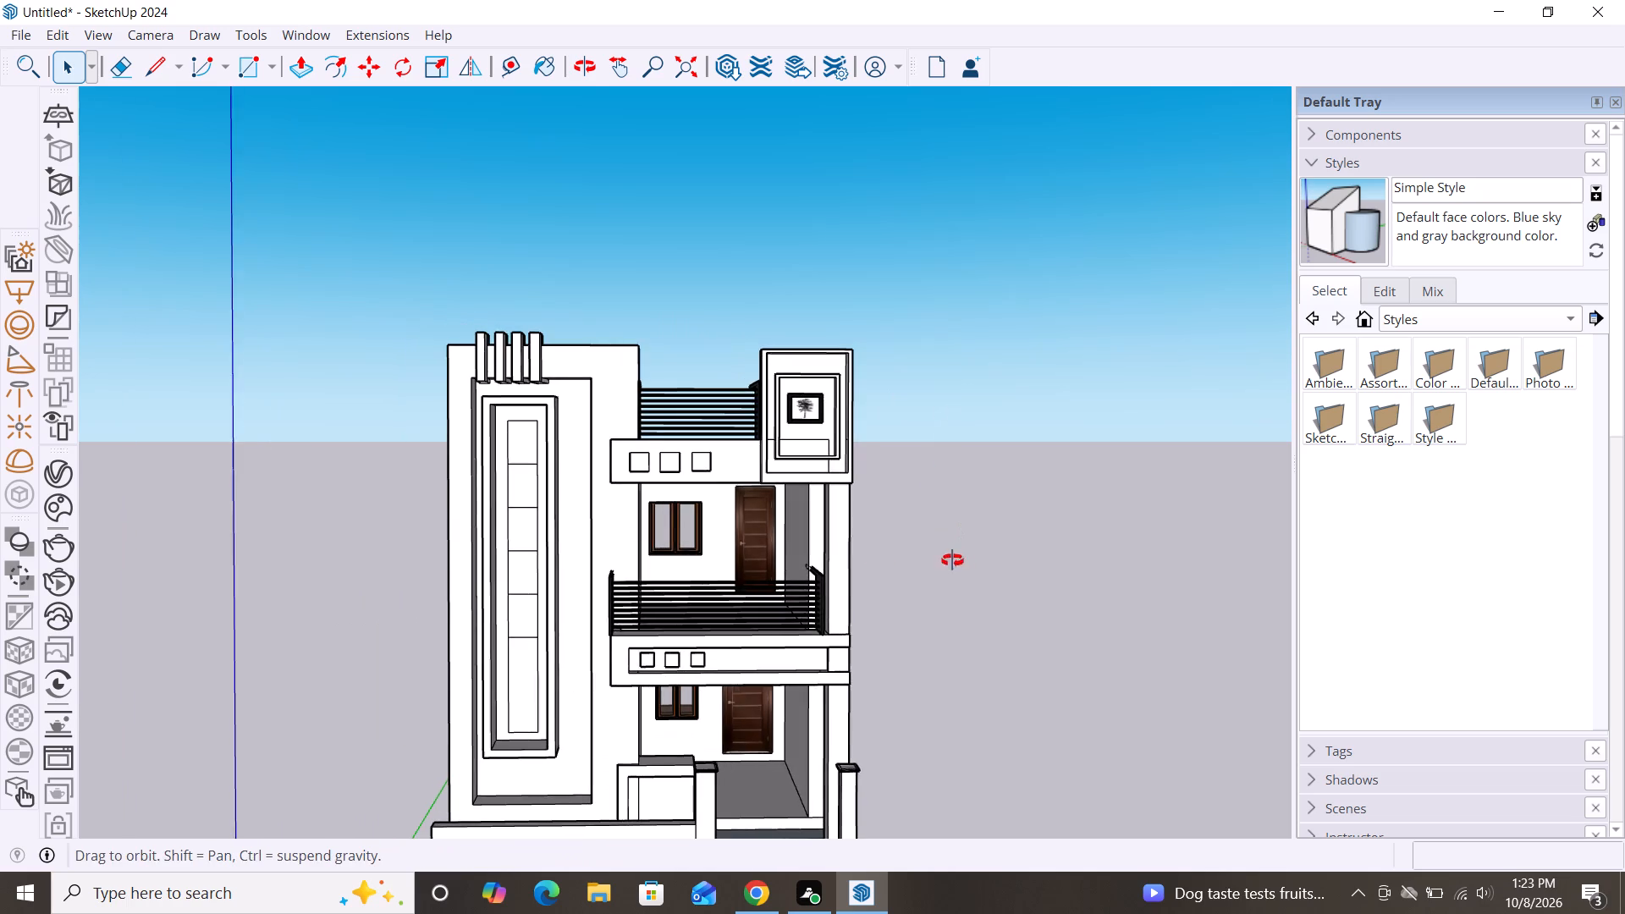
pyautogui.moveTo(952, 560); pyautogui.dragTo(856, 530, button='middle')
pyautogui.scroll(-3, 958, 448)
pyautogui.moveTo(924, 575); pyautogui.dragTo(925, 578, button='middle')
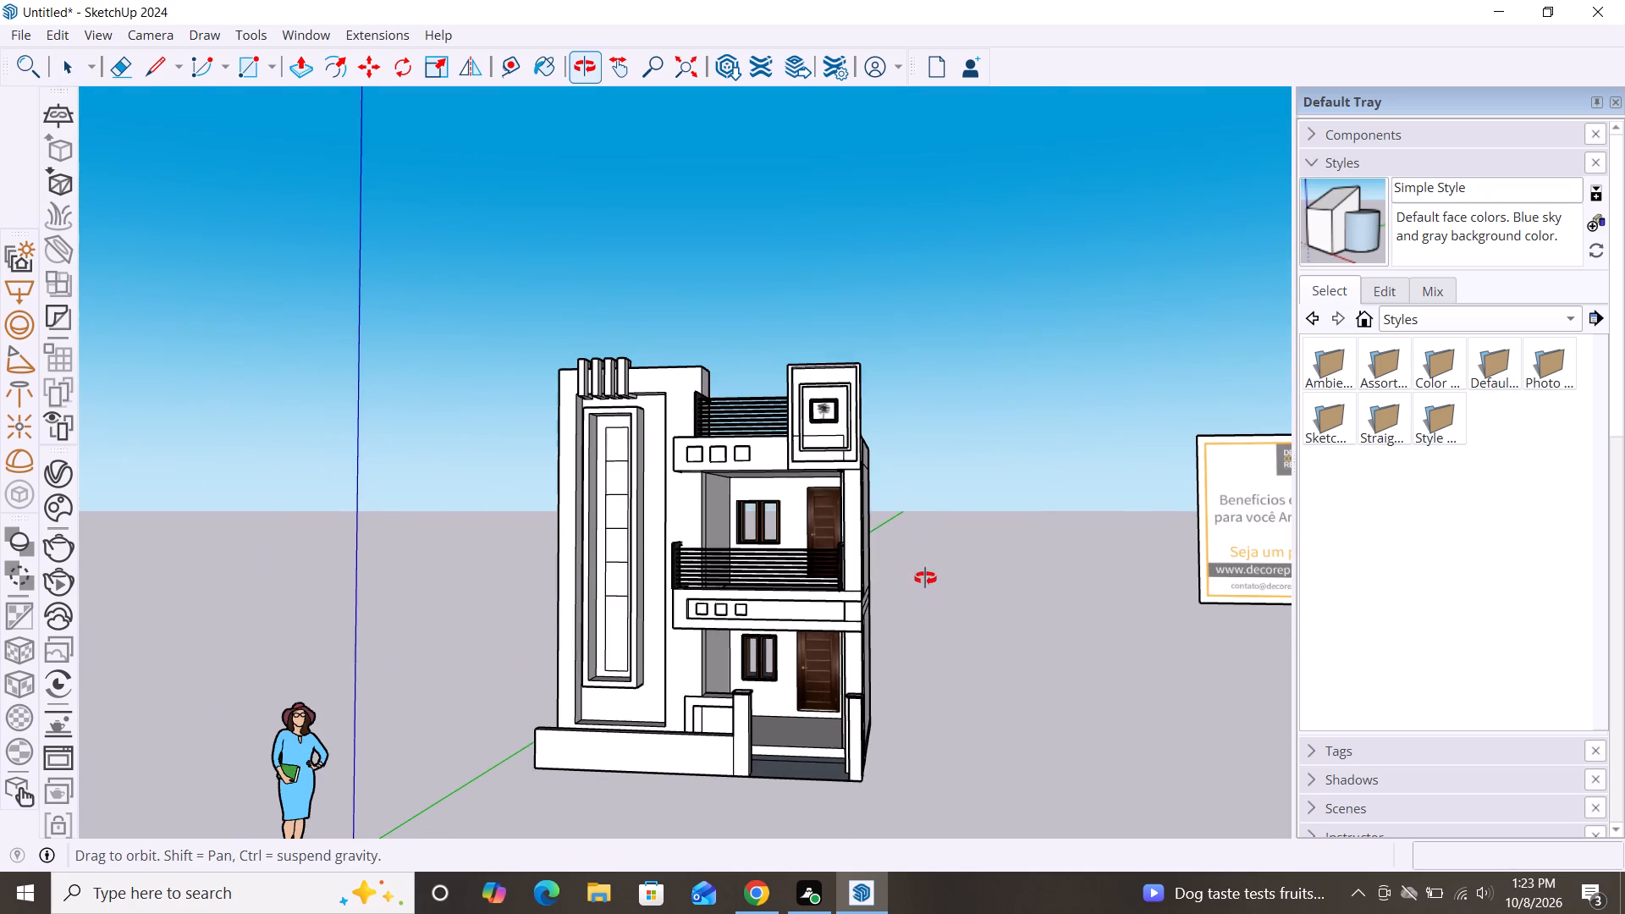
pyautogui.moveTo(925, 578); pyautogui.dragTo(1027, 550, button='middle')
pyautogui.scroll(-2, 642, 450)
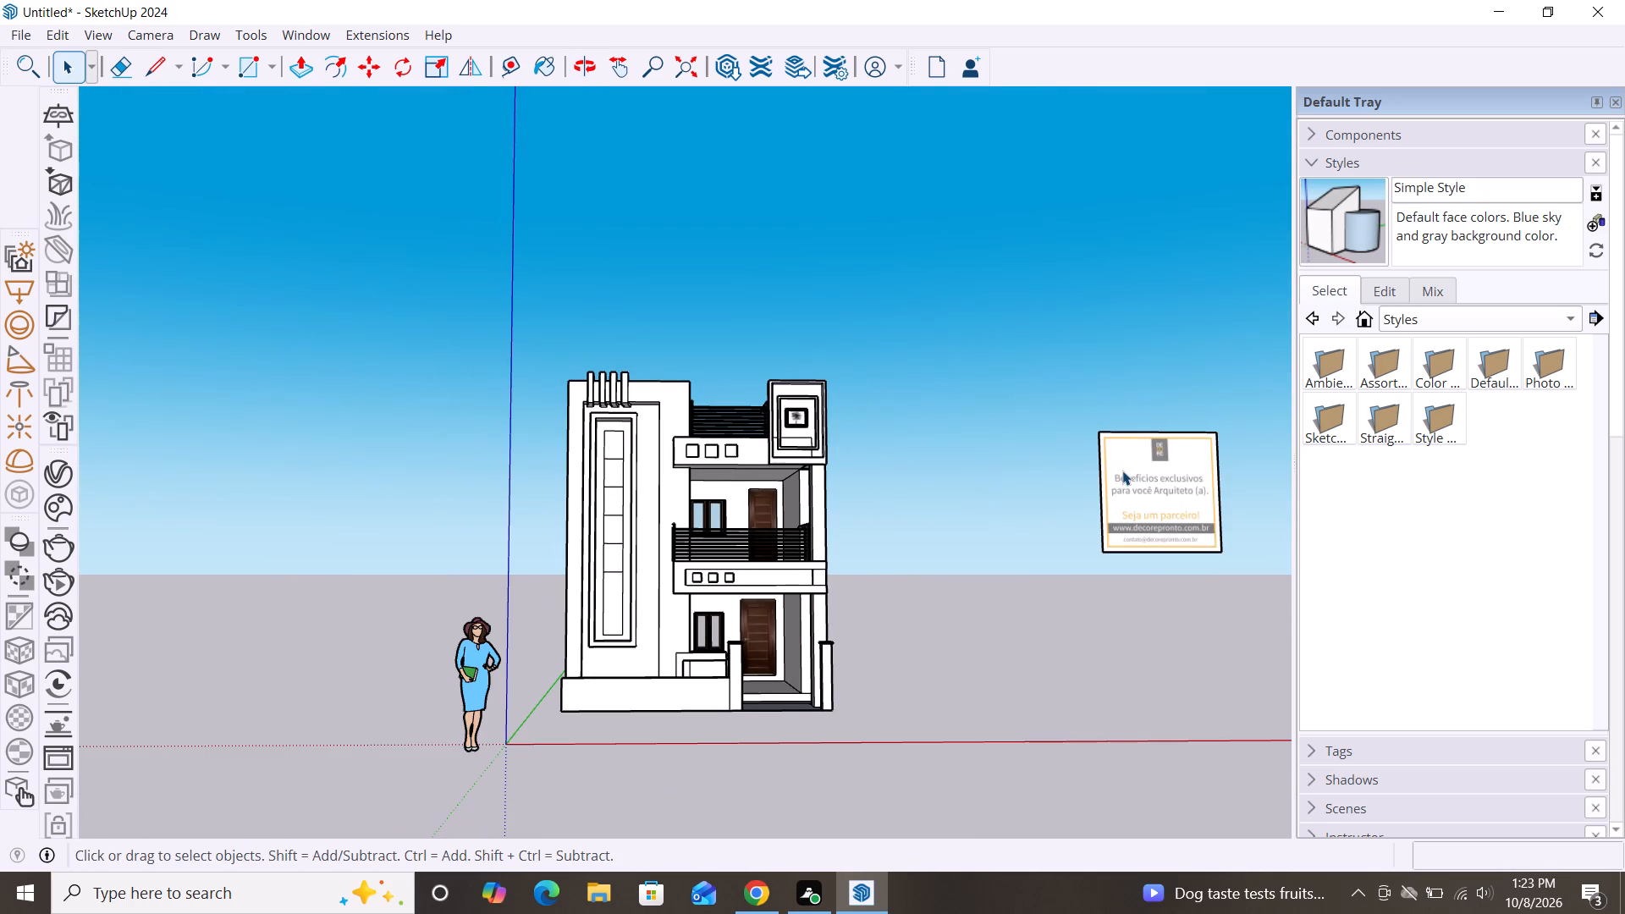
pyautogui.click(1122, 471)
pyautogui.press('Delete')
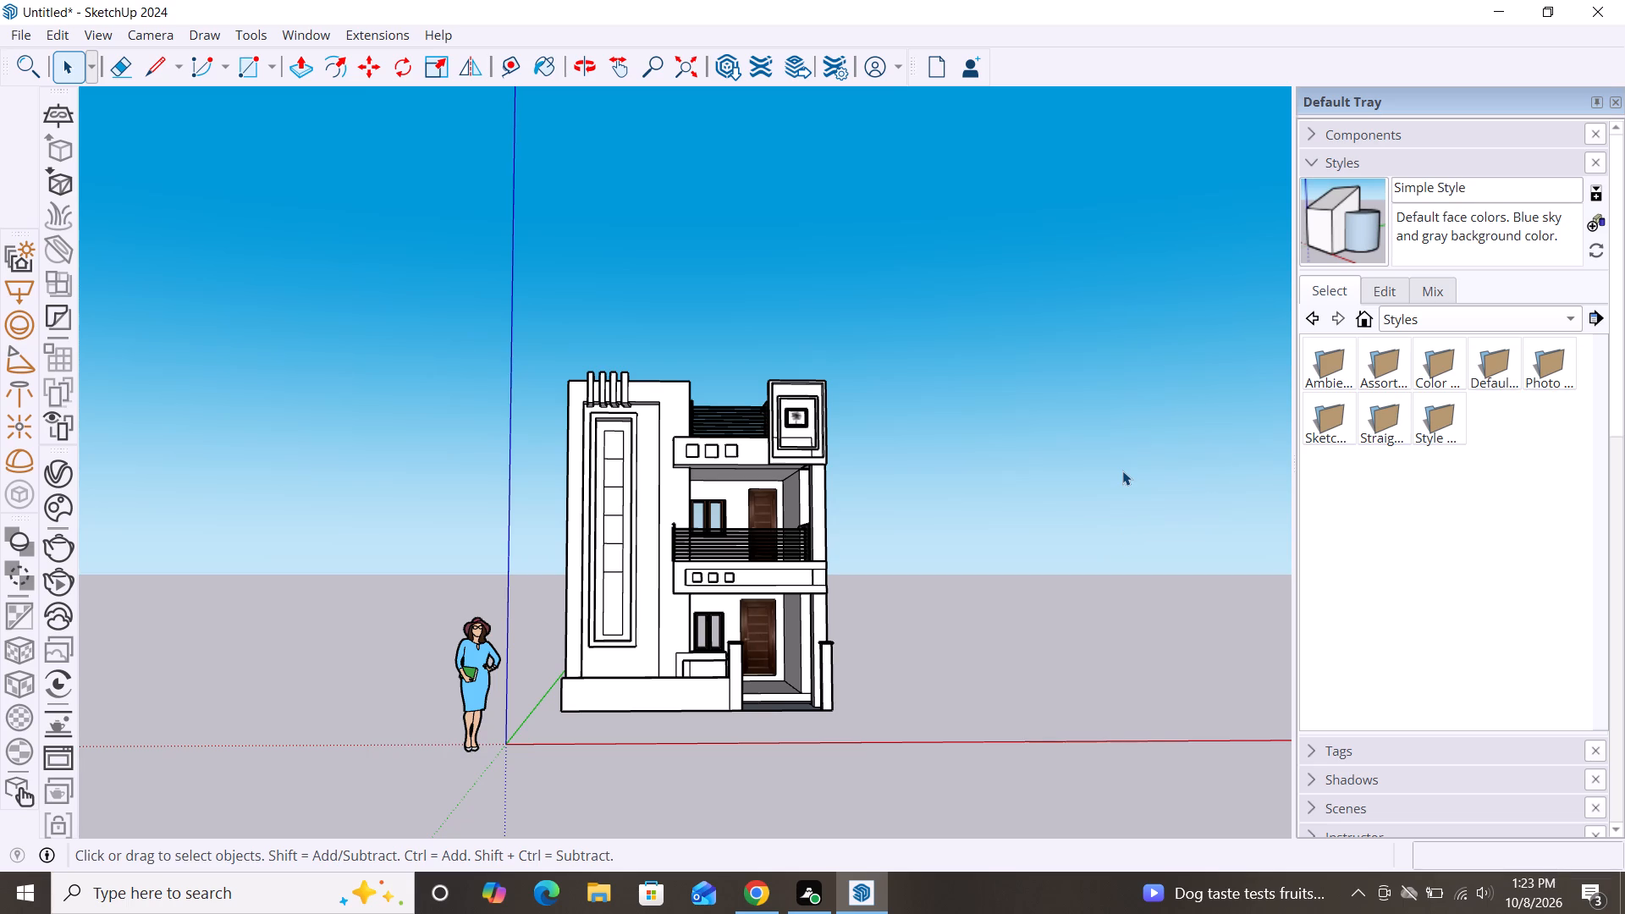
# Switch to Chrome and search 3D Warehouse models for "grass", replacing the tree frames search.
pyautogui.scroll(-2, 768, 339)
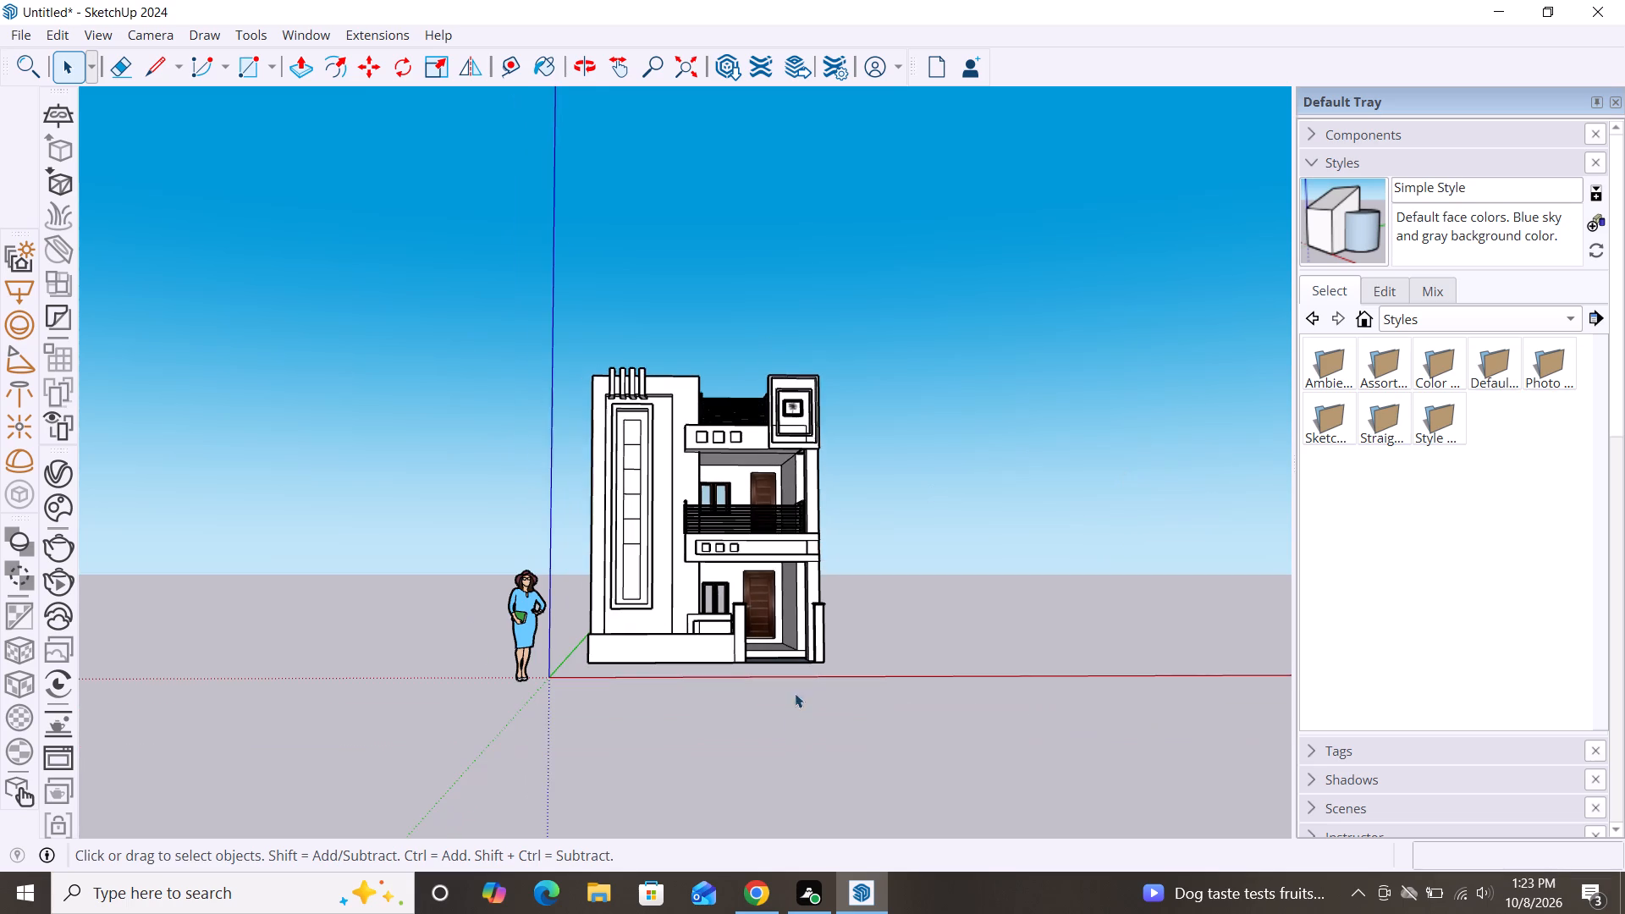
pyautogui.moveTo(793, 719); pyautogui.dragTo(752, 765, button='middle')
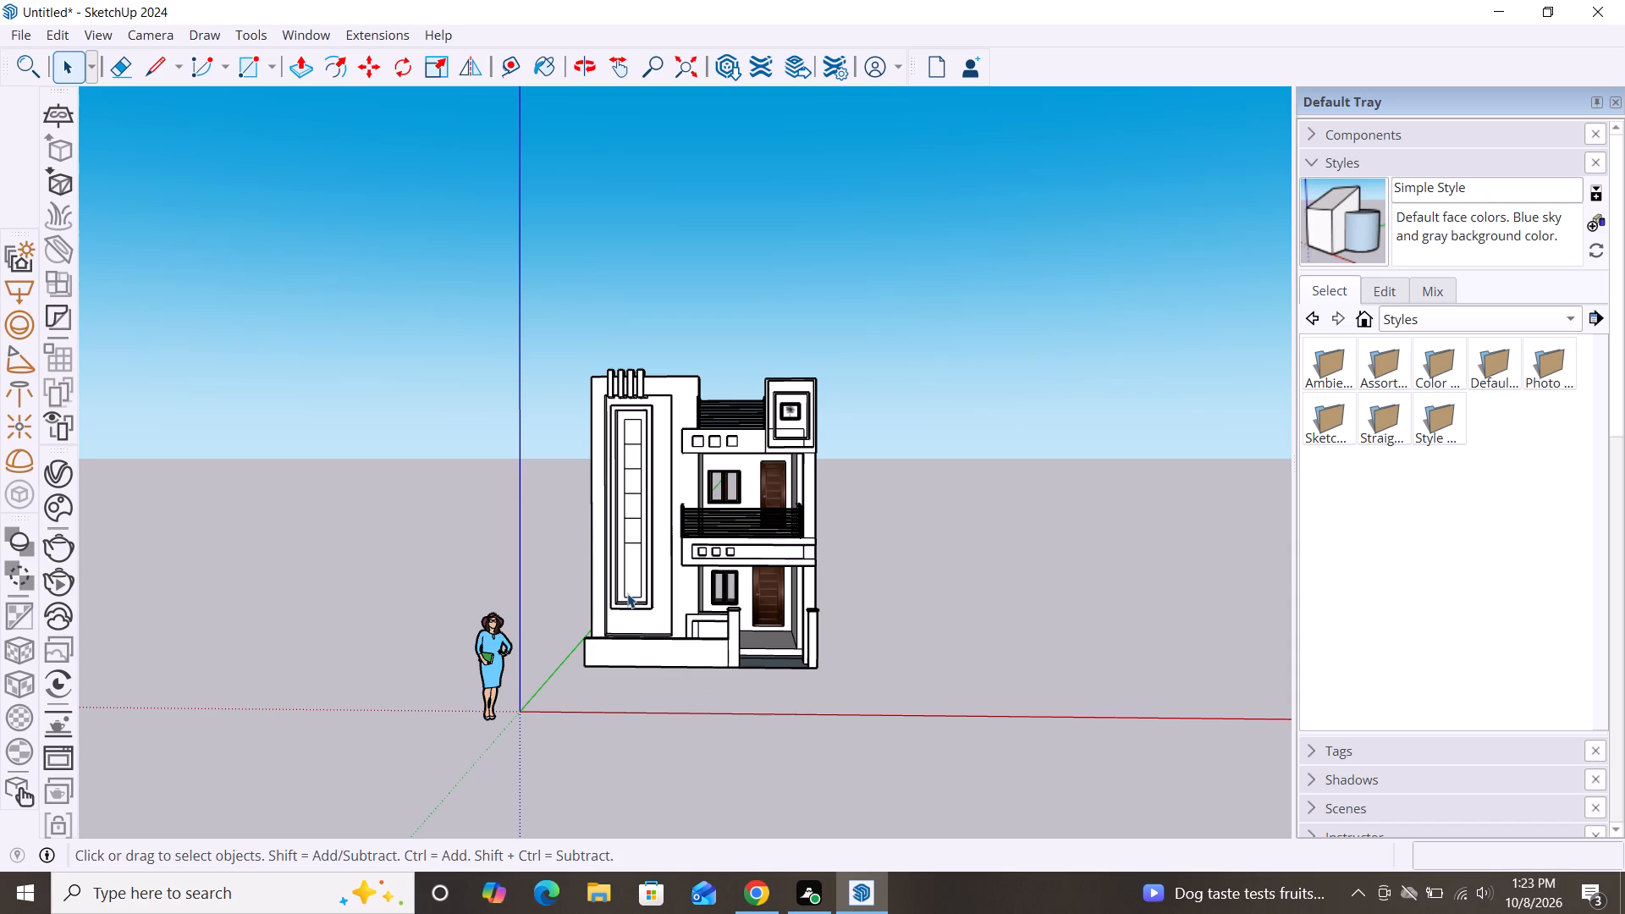
pyautogui.click(763, 898)
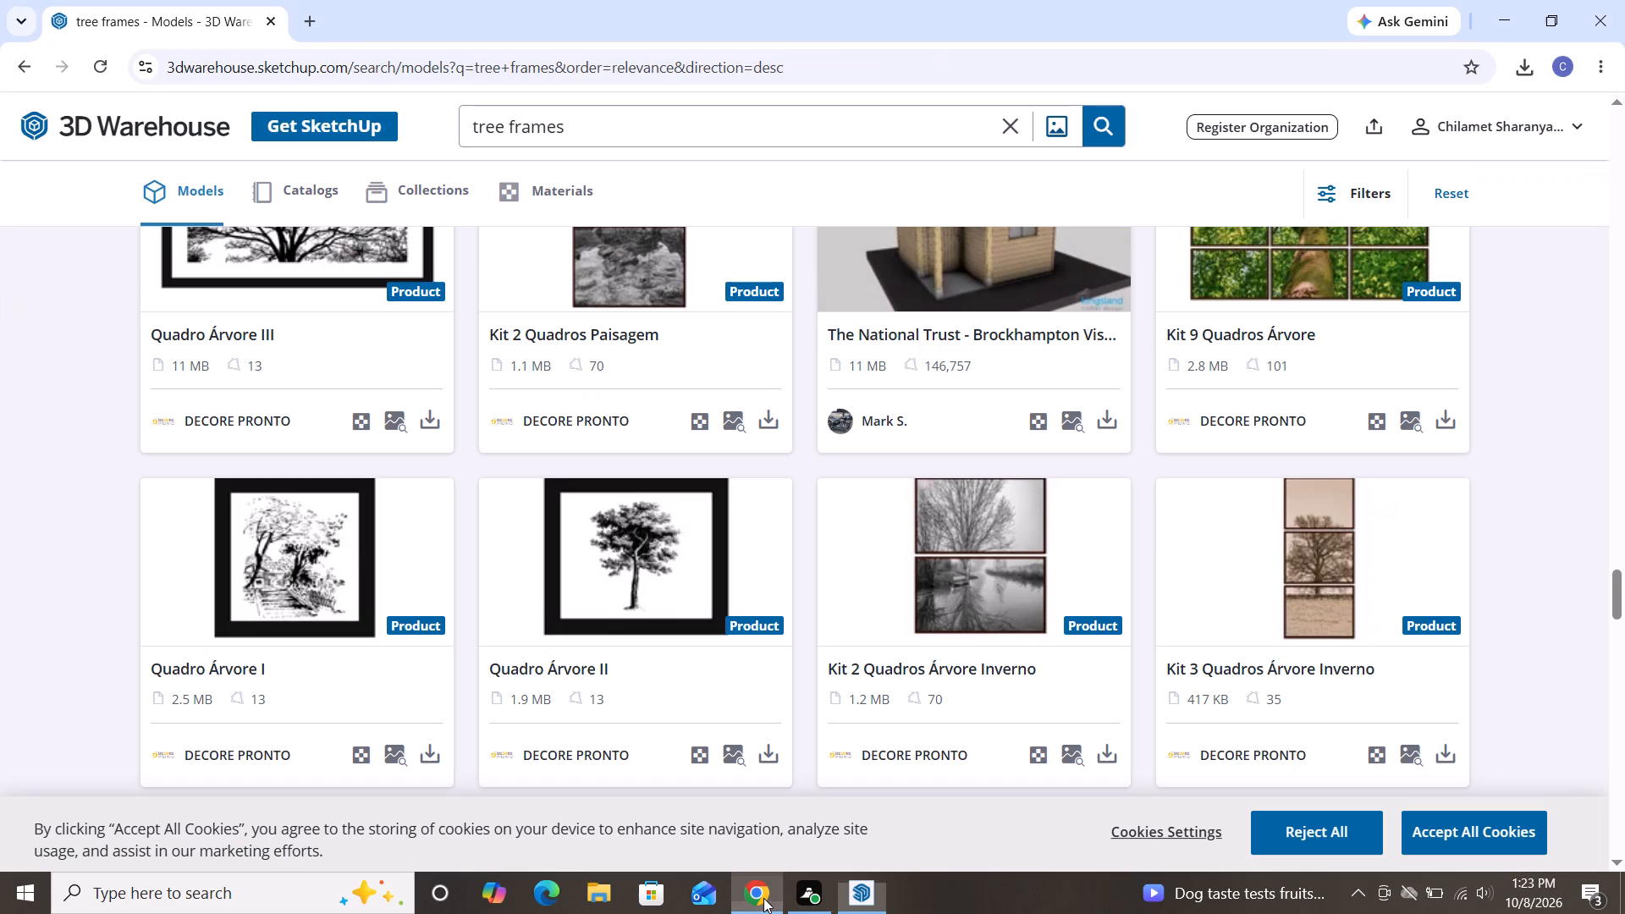
pyautogui.doubleClick(573, 126)
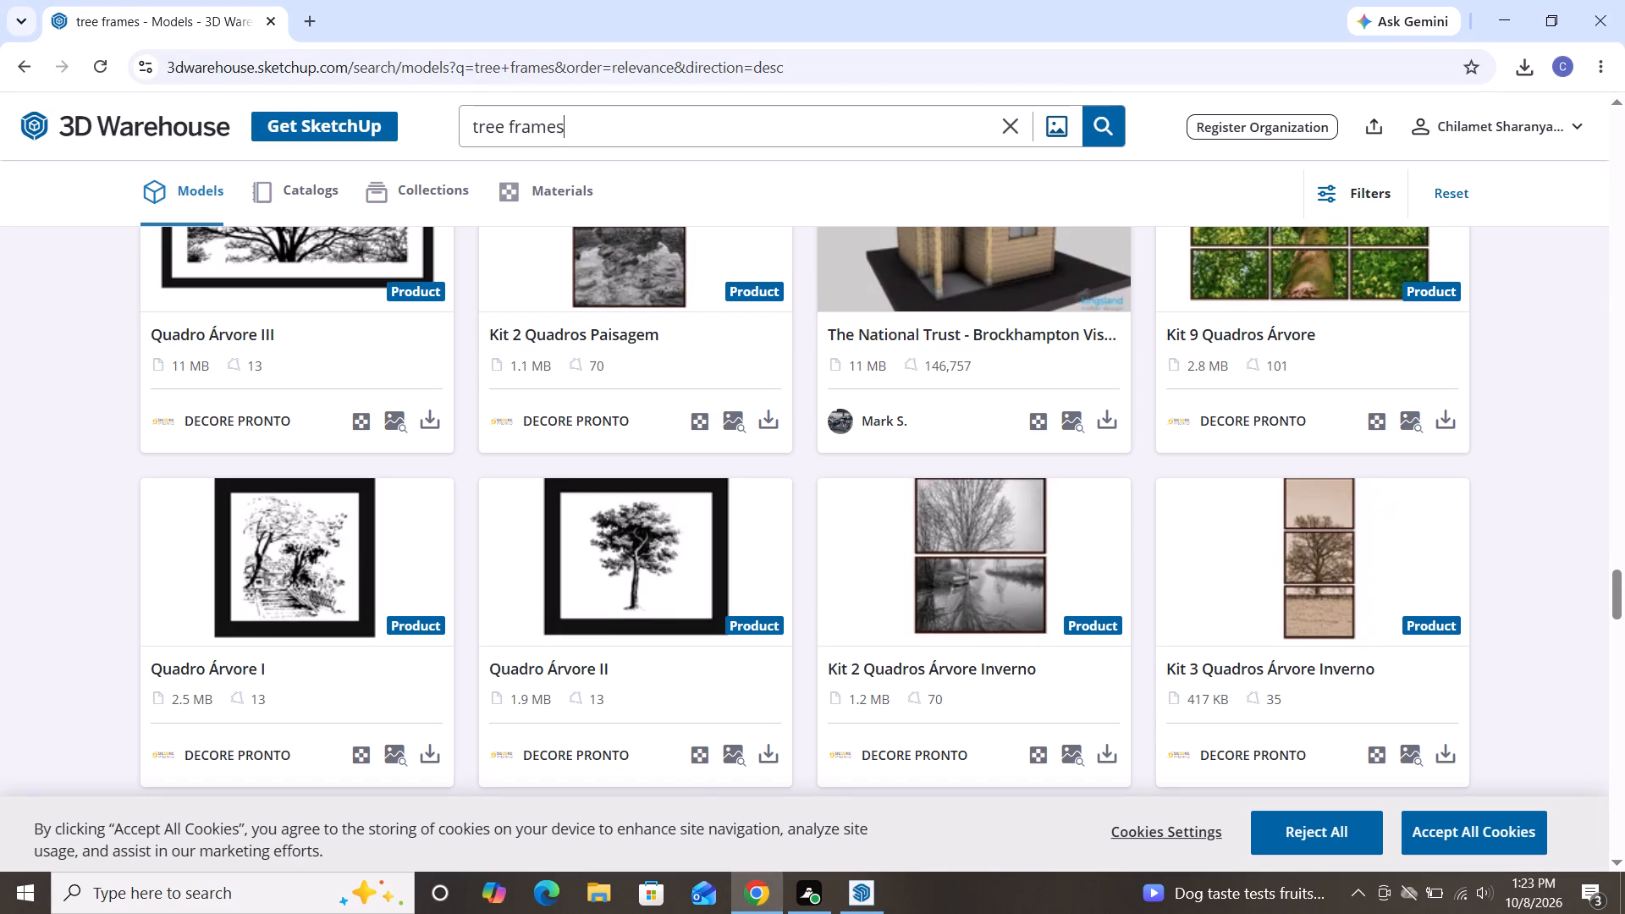
pyautogui.press('BackSpace')
pyautogui.press('BackSpace')
pyautogui.press('BackSpace')
pyautogui.press('BackSpace')
pyautogui.press('BackSpace')
pyautogui.press('BackSpace')
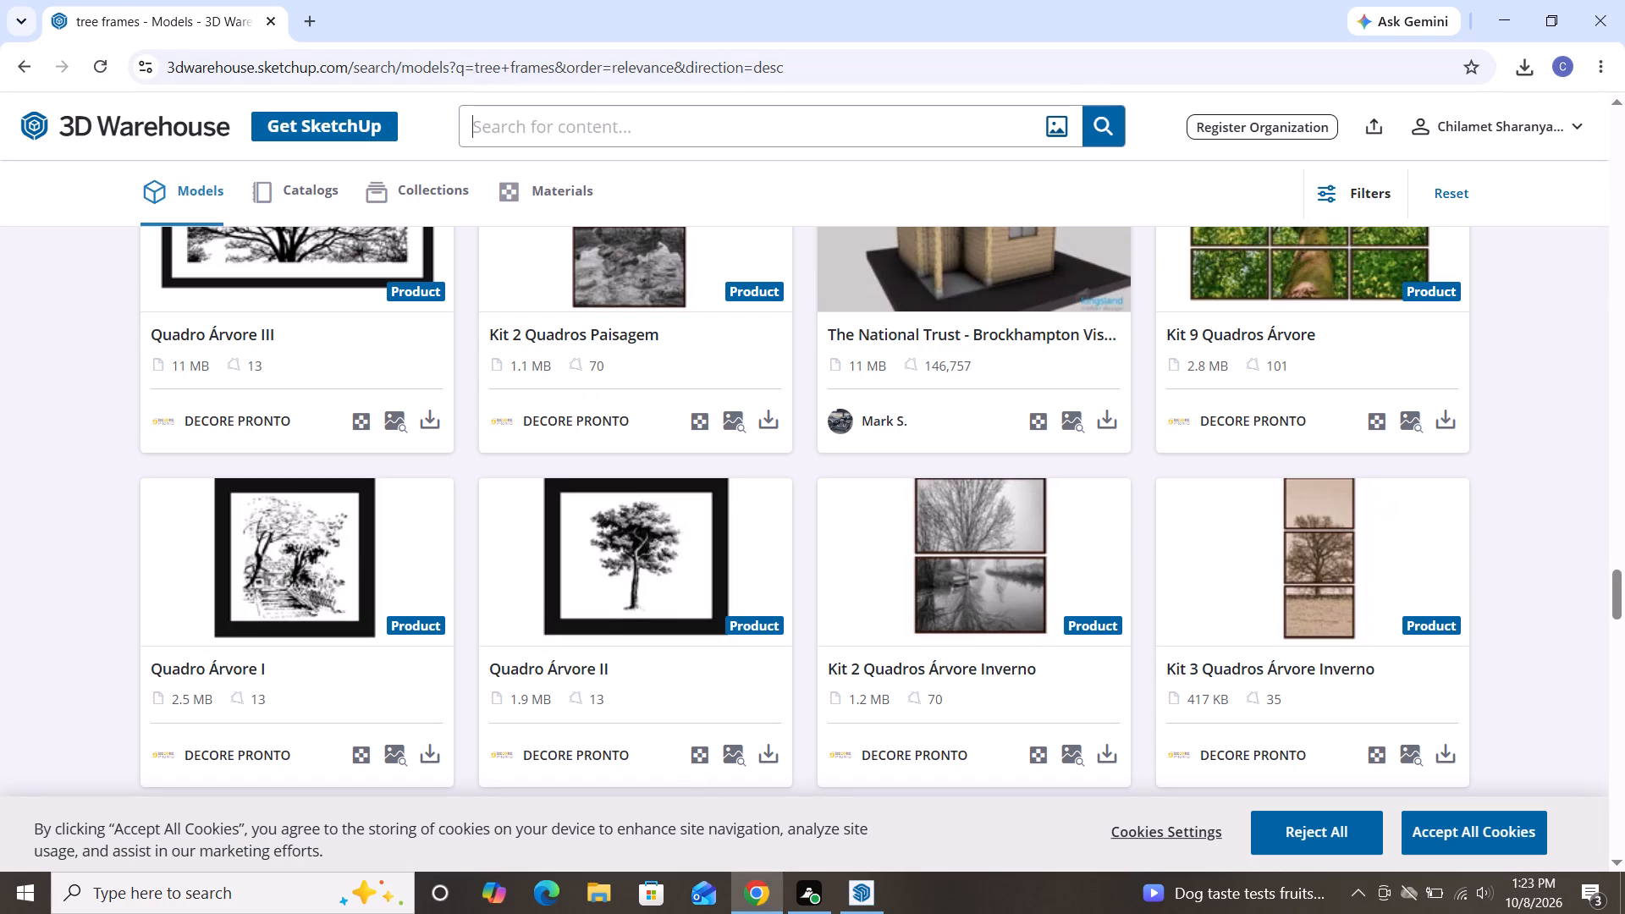
pyautogui.press('g')
pyautogui.write('rass')
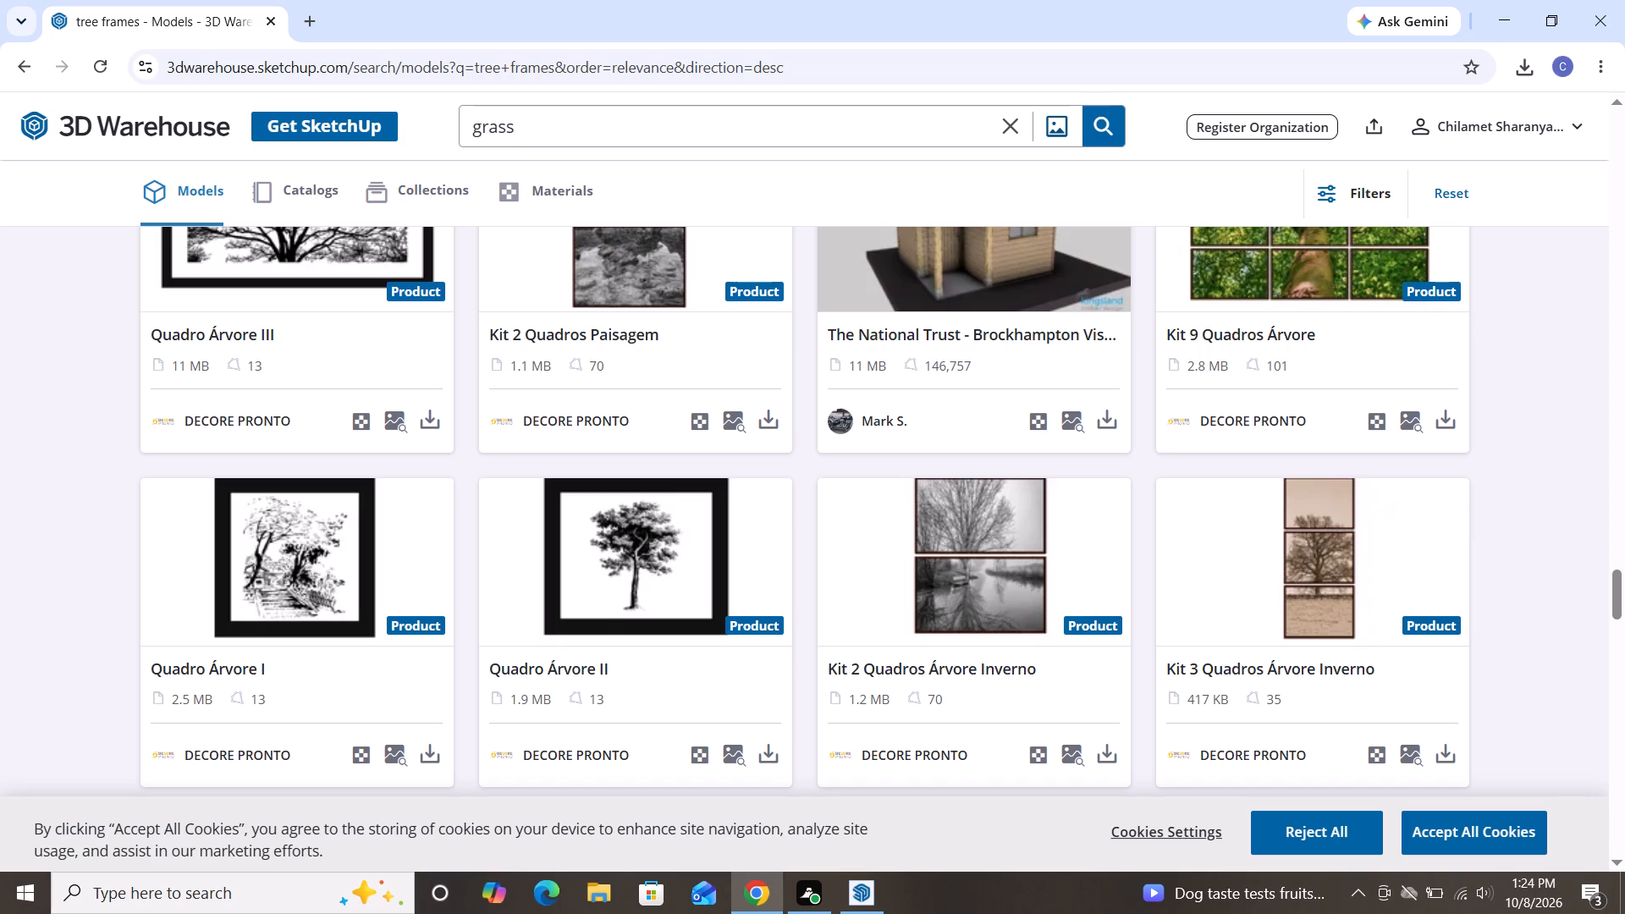
pyautogui.press('Return')
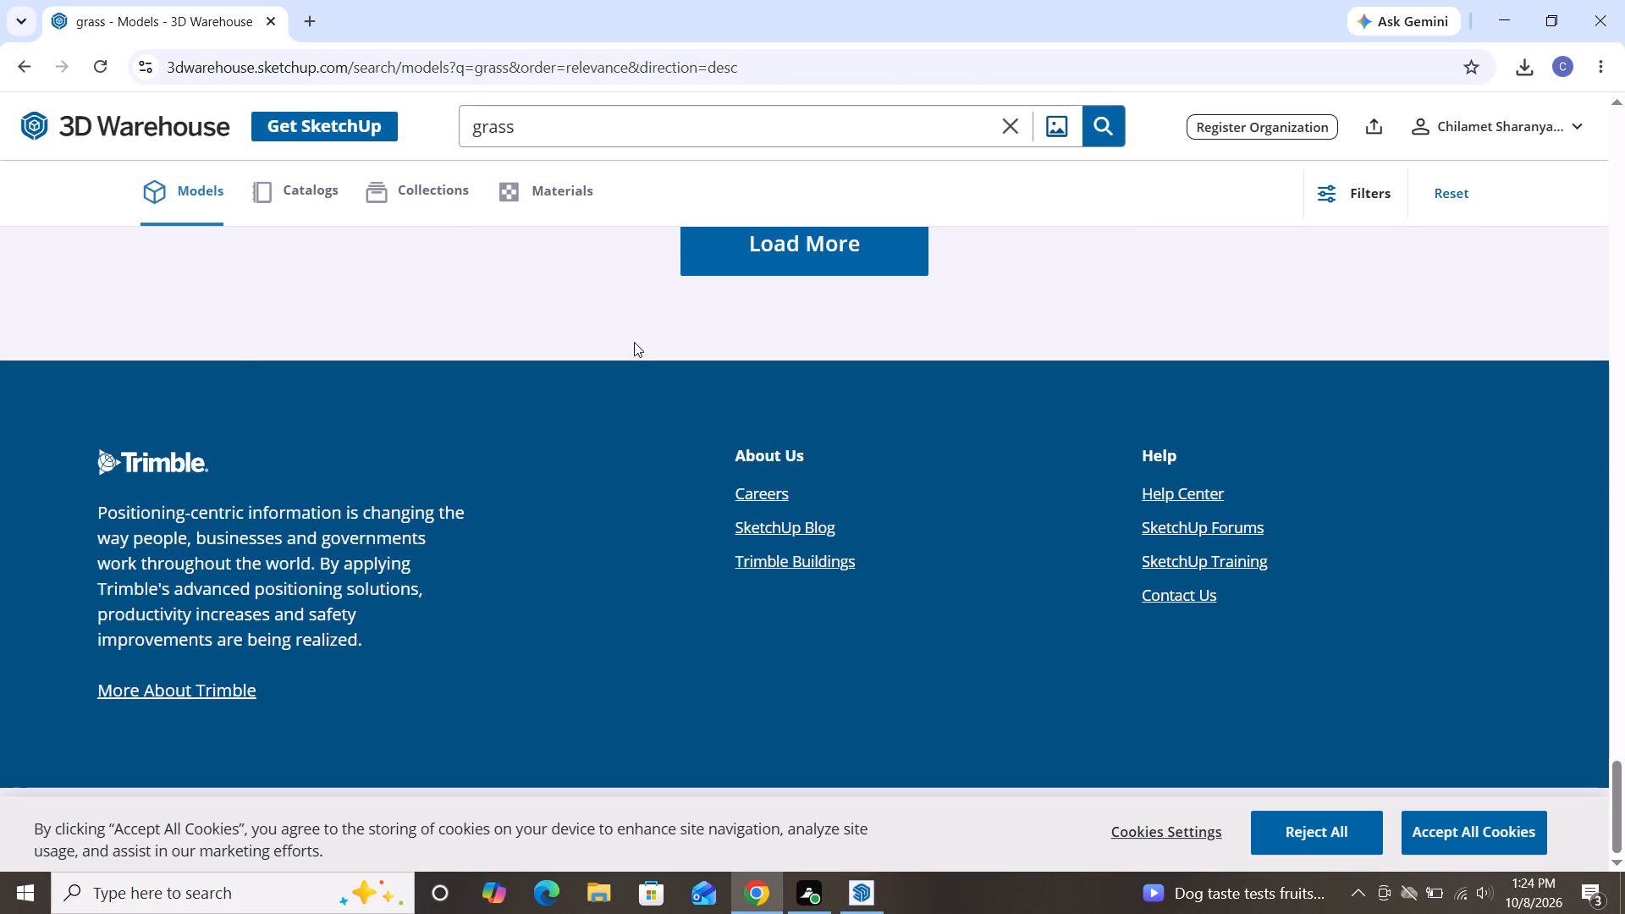
# Browse the grass search results in 3D Warehouse and compare the models for one that suits the house.
pyautogui.scroll(5, 671, 411)
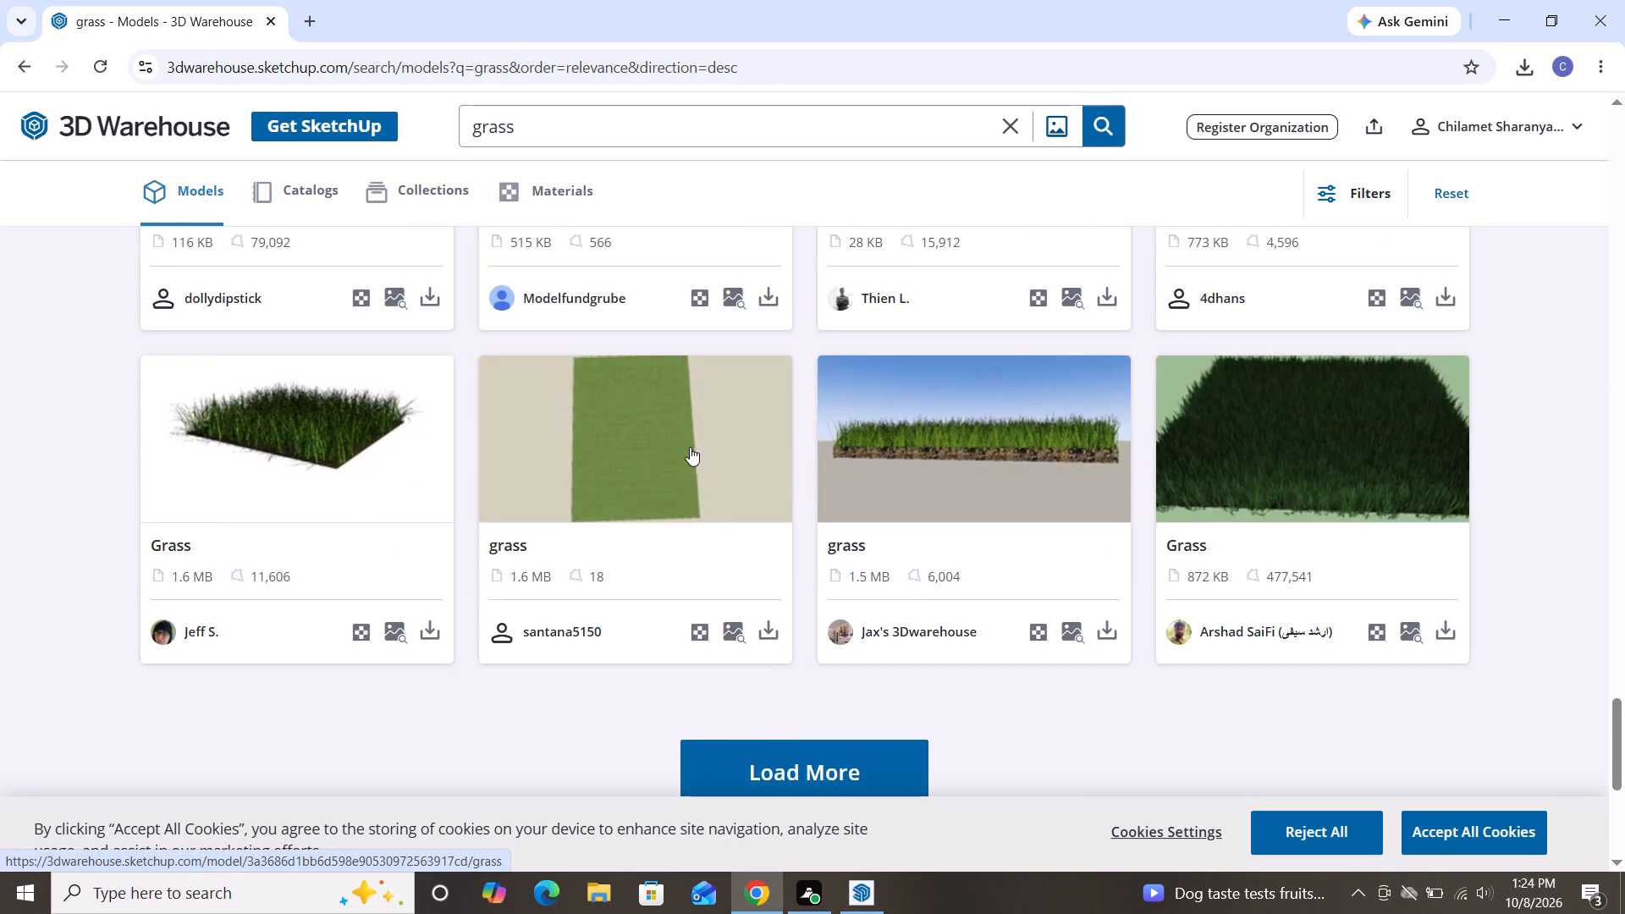
pyautogui.scroll(4, 625, 463)
pyautogui.scroll(-2, 478, 457)
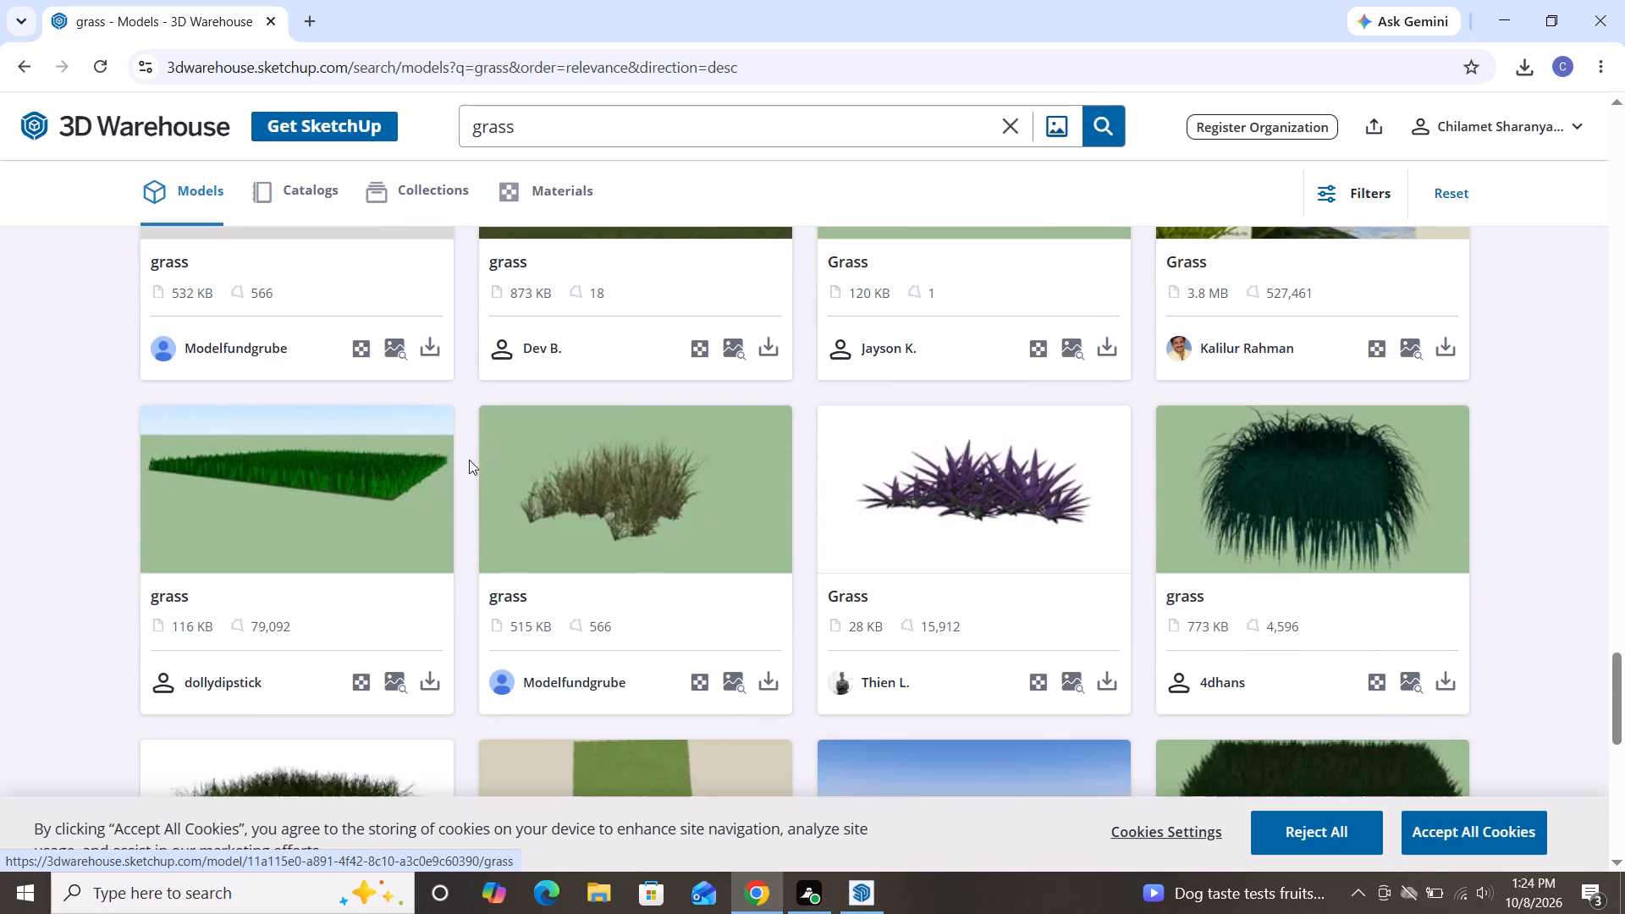
pyautogui.scroll(-1, 469, 460)
pyautogui.scroll(3, 440, 454)
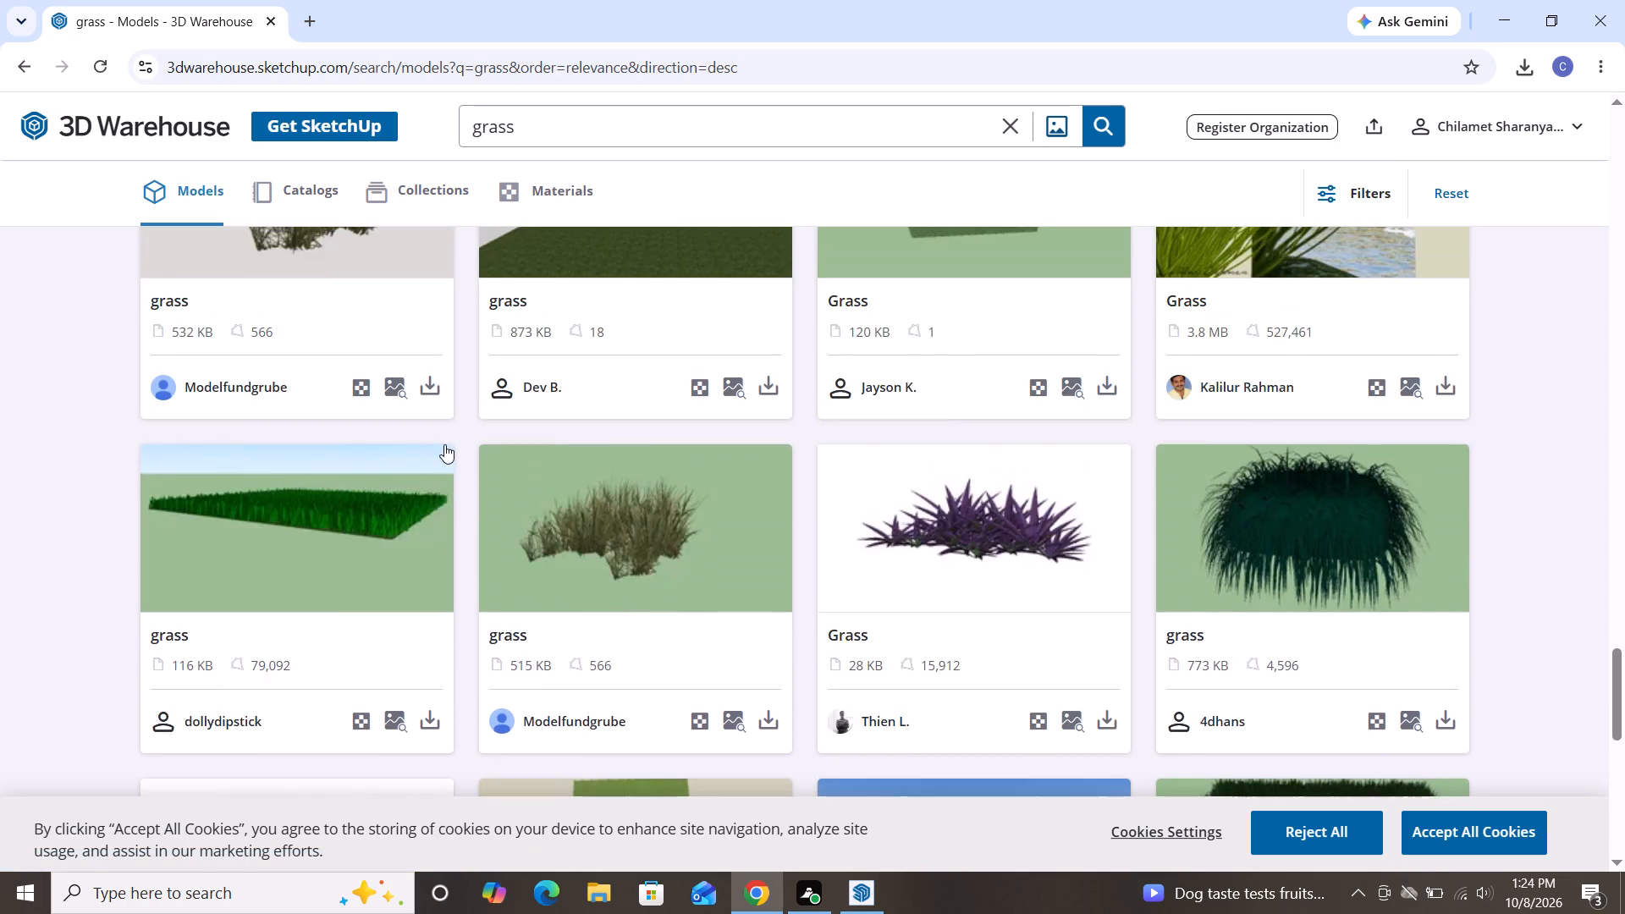
pyautogui.scroll(3, 444, 444)
pyautogui.scroll(2, 474, 669)
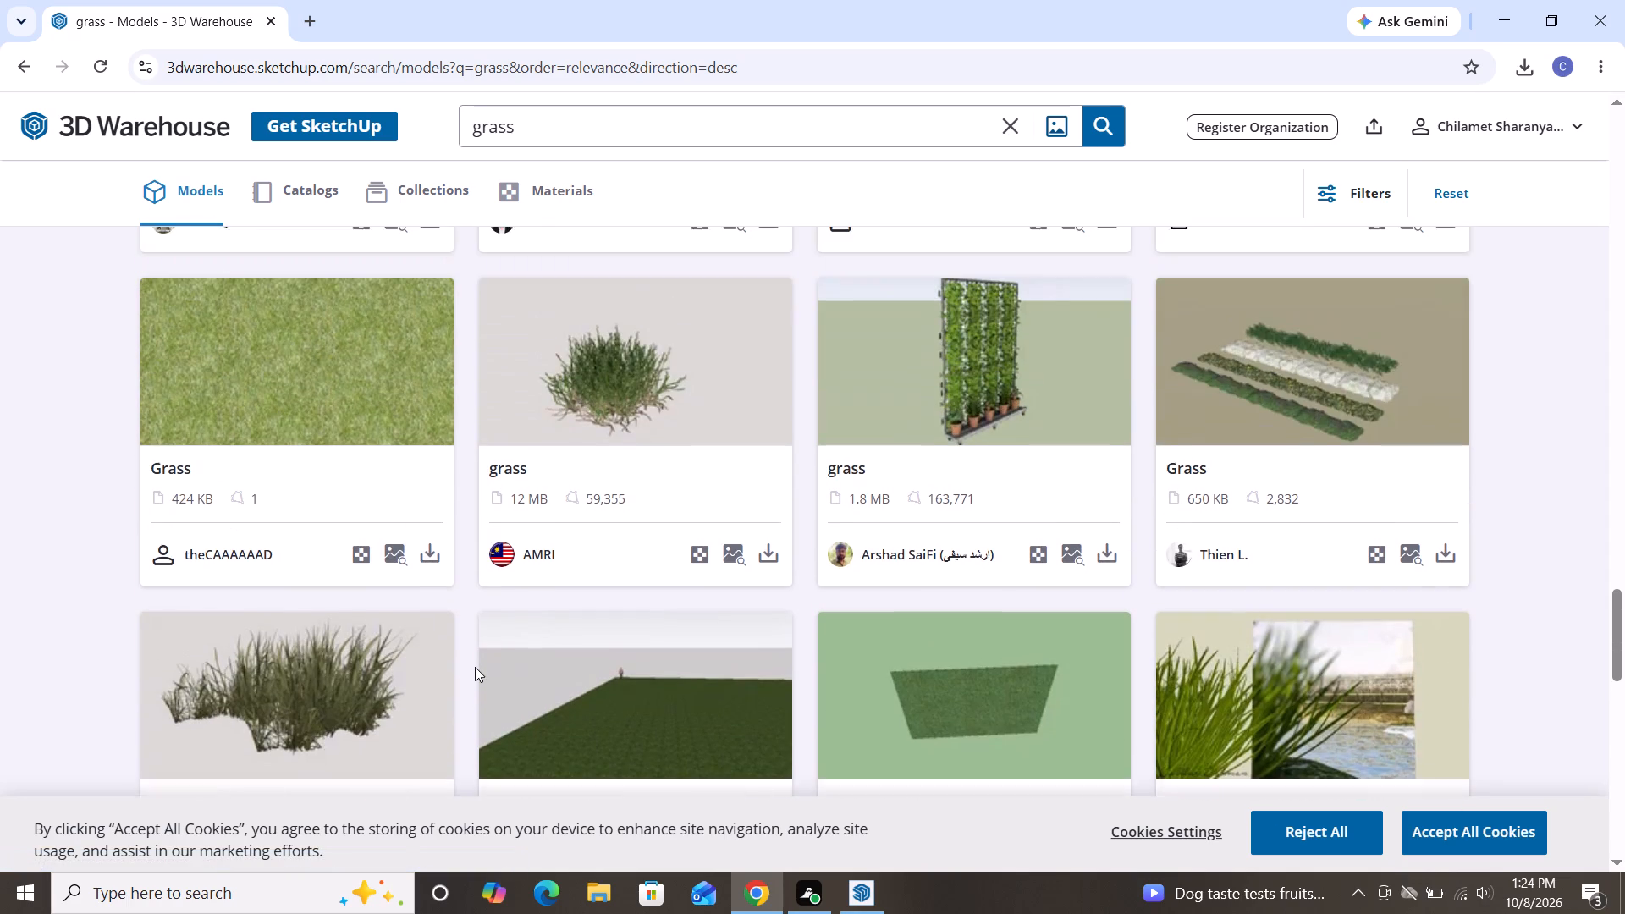
pyautogui.scroll(8, 475, 667)
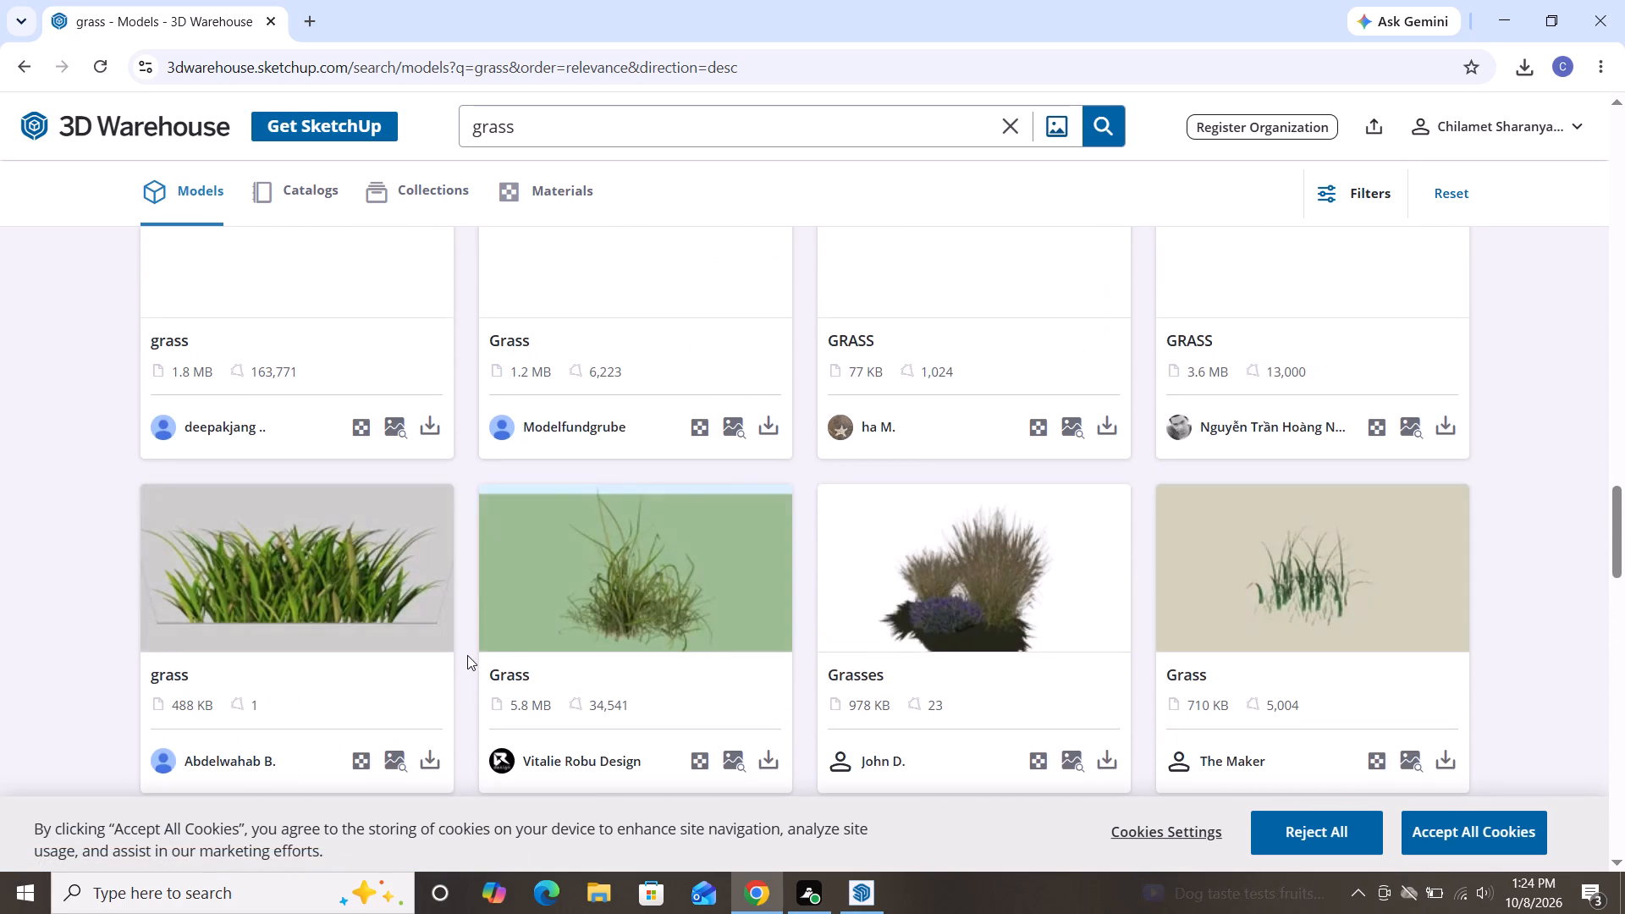
pyautogui.scroll(6, 517, 642)
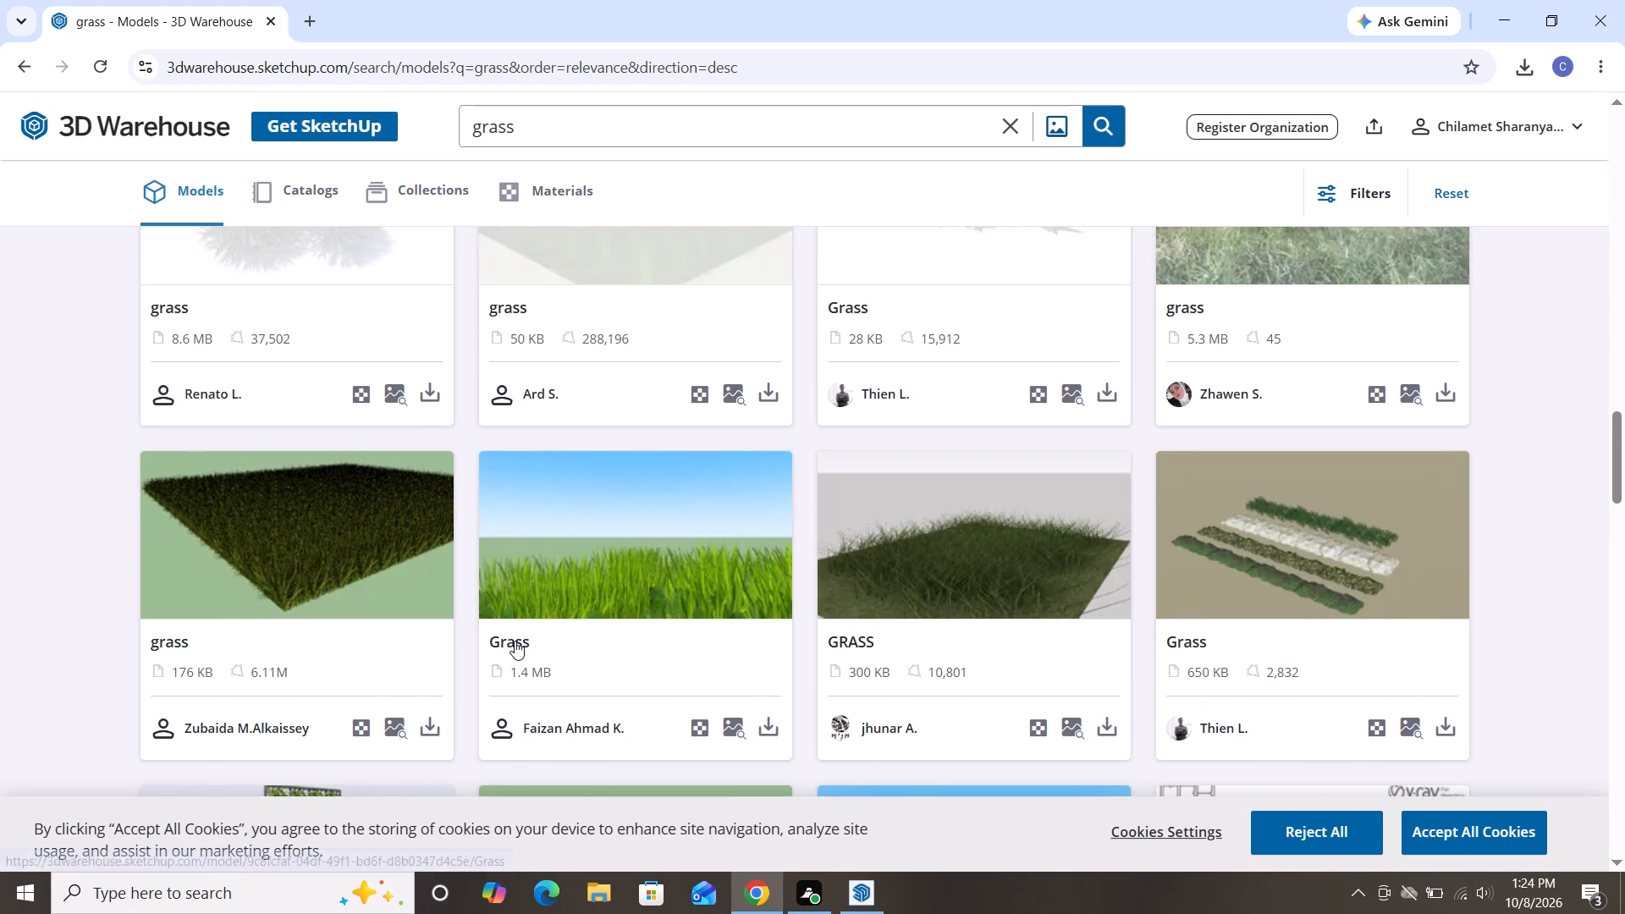
pyautogui.scroll(7, 515, 641)
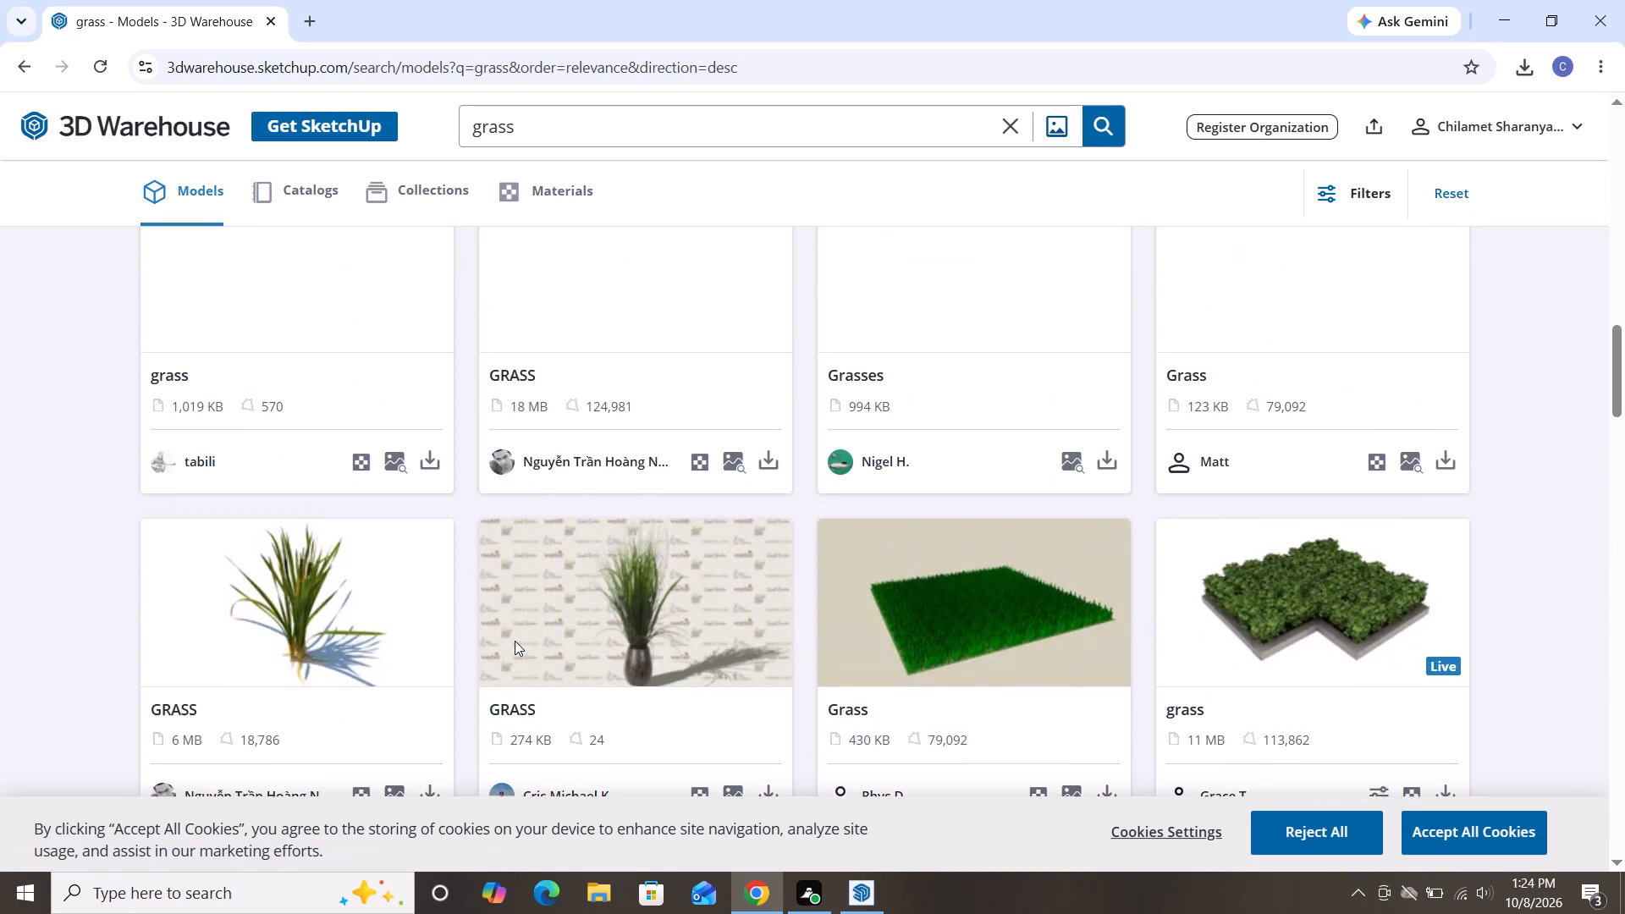
pyautogui.scroll(3, 708, 595)
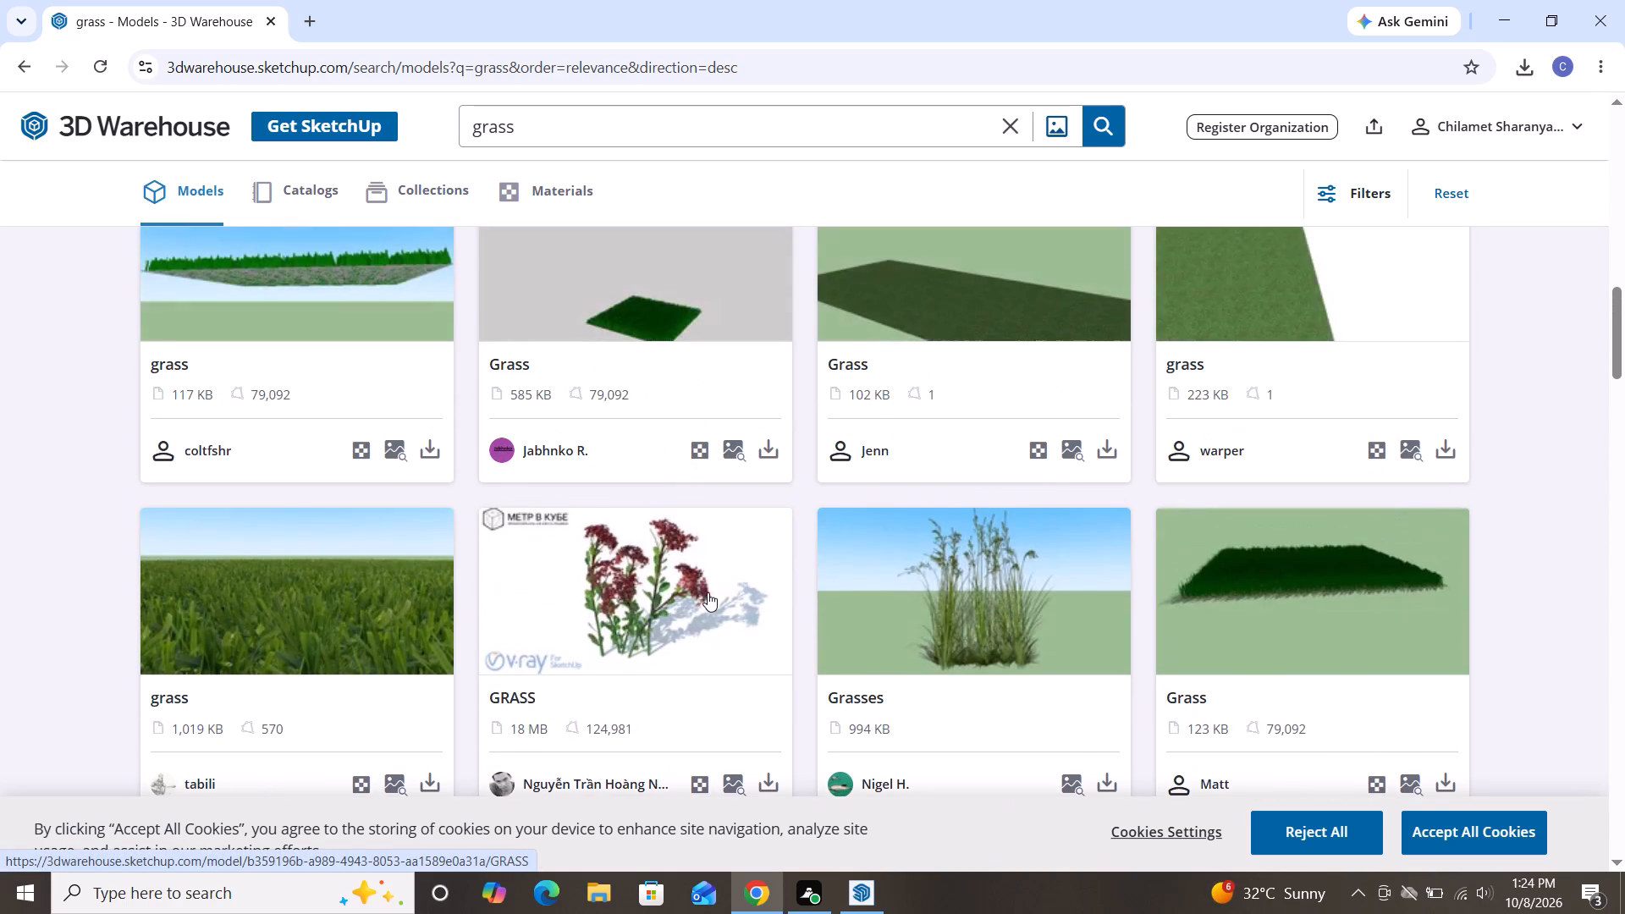
pyautogui.scroll(6, 708, 592)
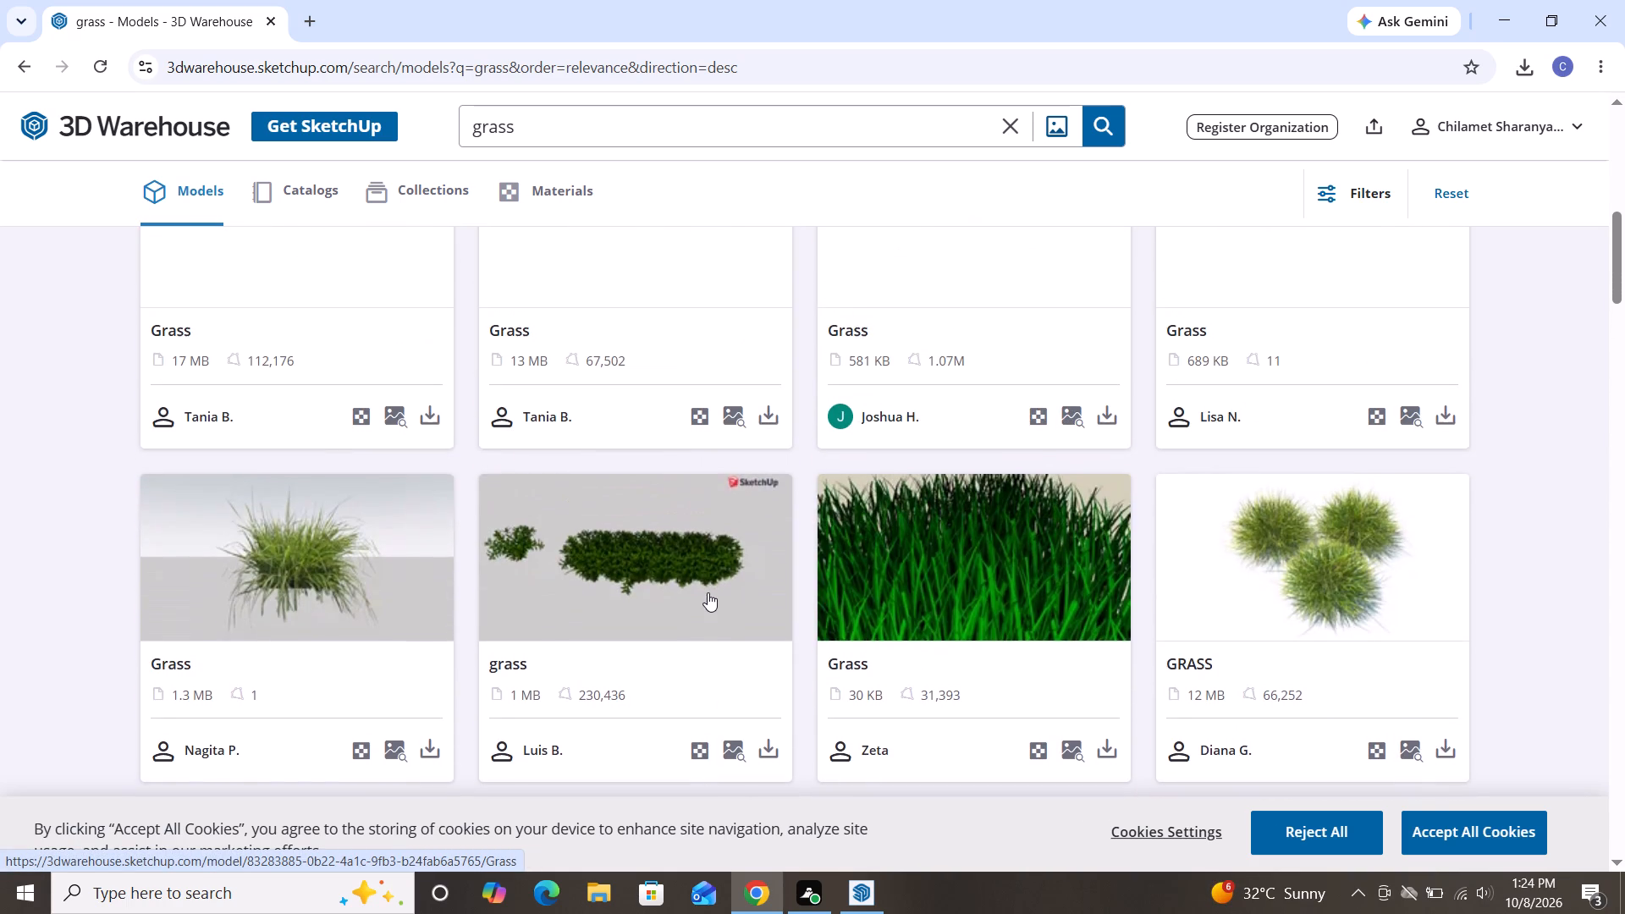
pyautogui.scroll(7, 708, 592)
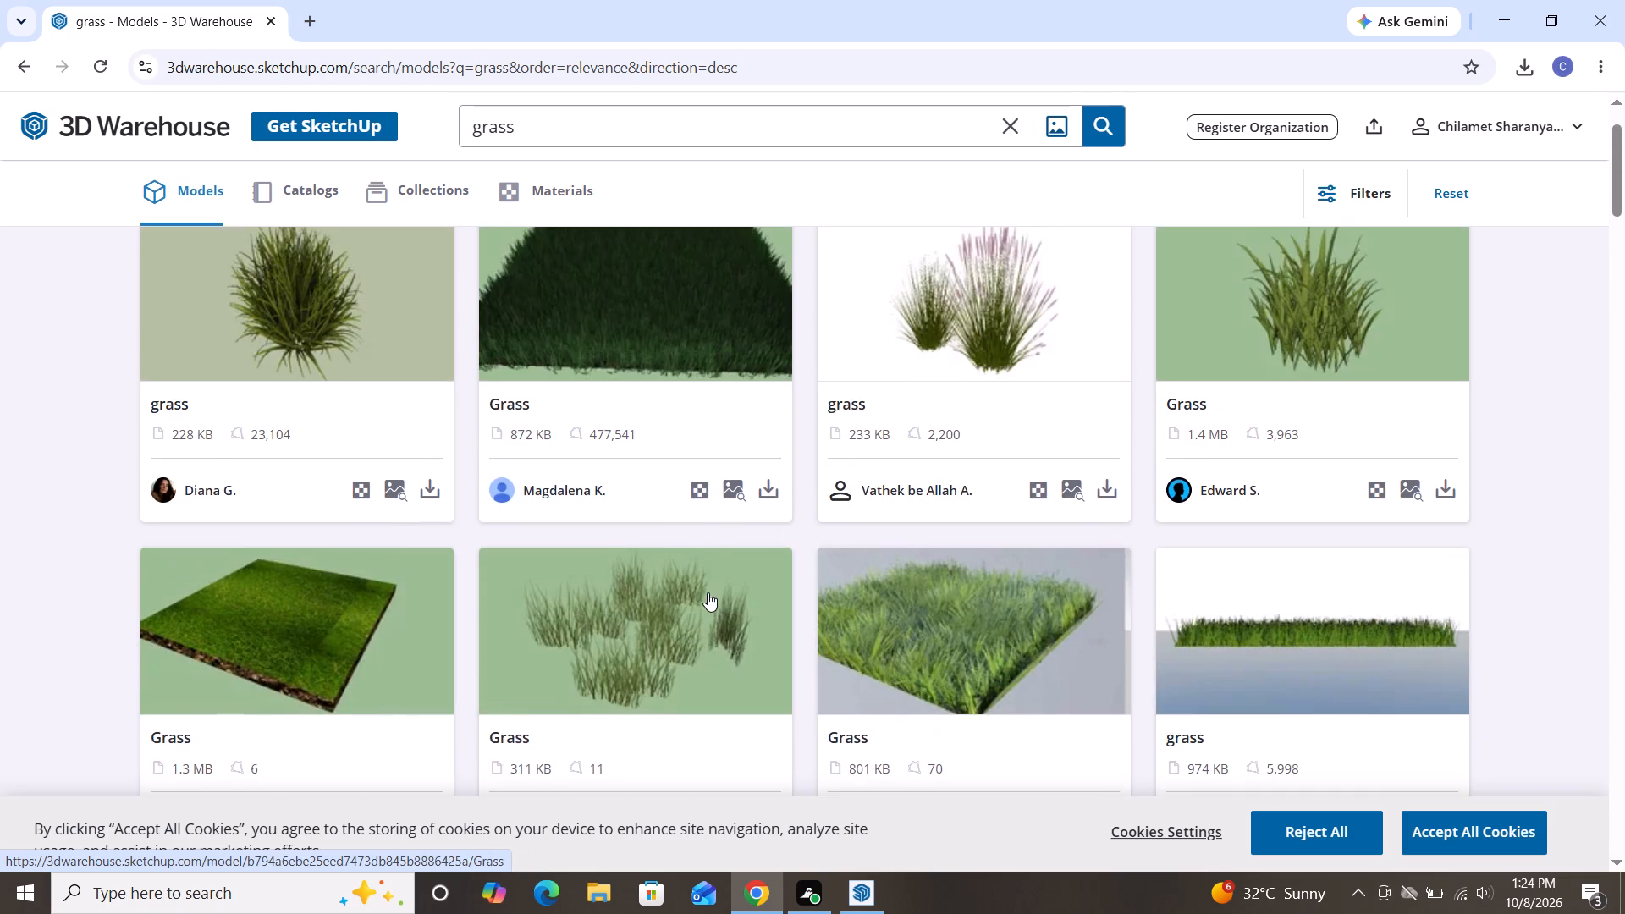
pyautogui.scroll(7, 708, 592)
pyautogui.scroll(-1, 710, 520)
pyautogui.scroll(-3, 652, 465)
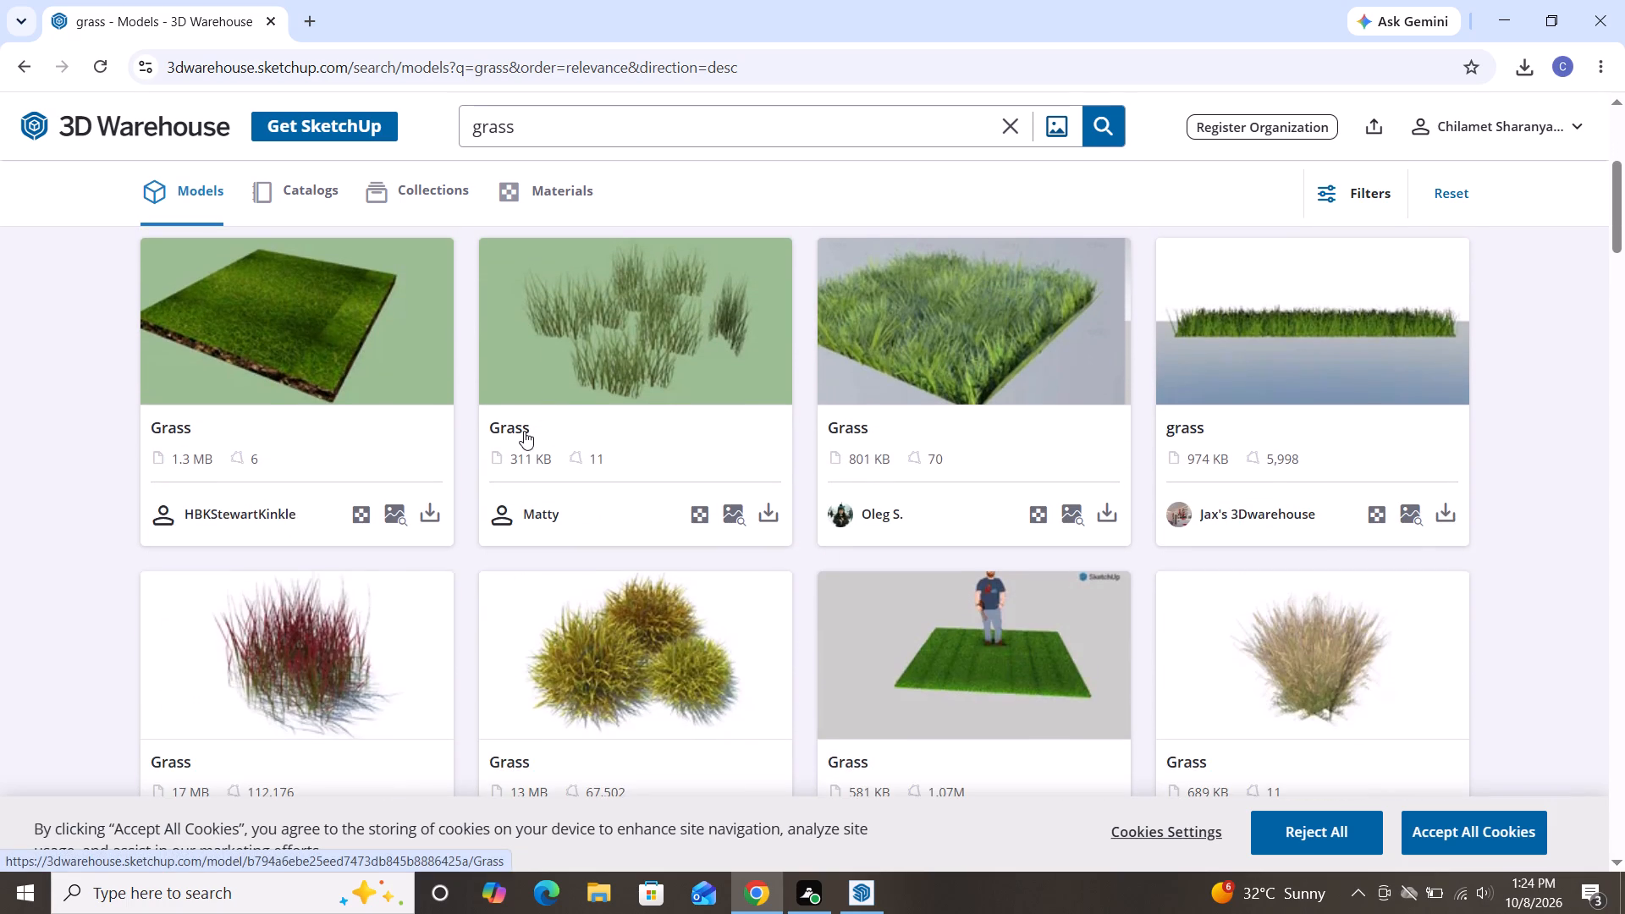
pyautogui.scroll(-14, 524, 431)
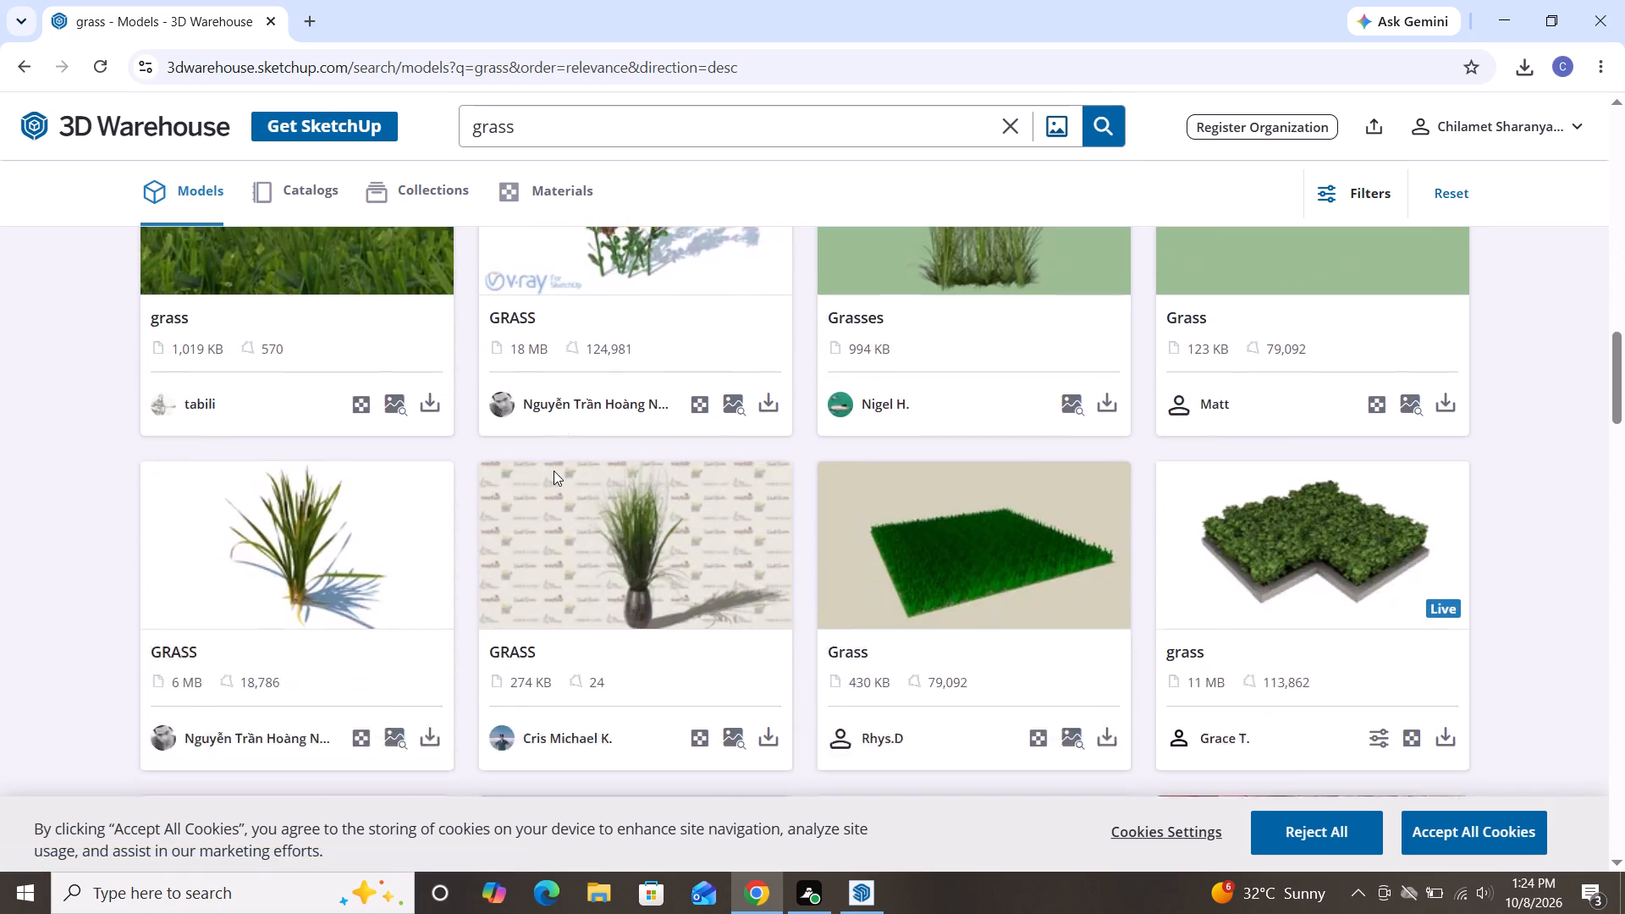
pyautogui.scroll(-9, 554, 471)
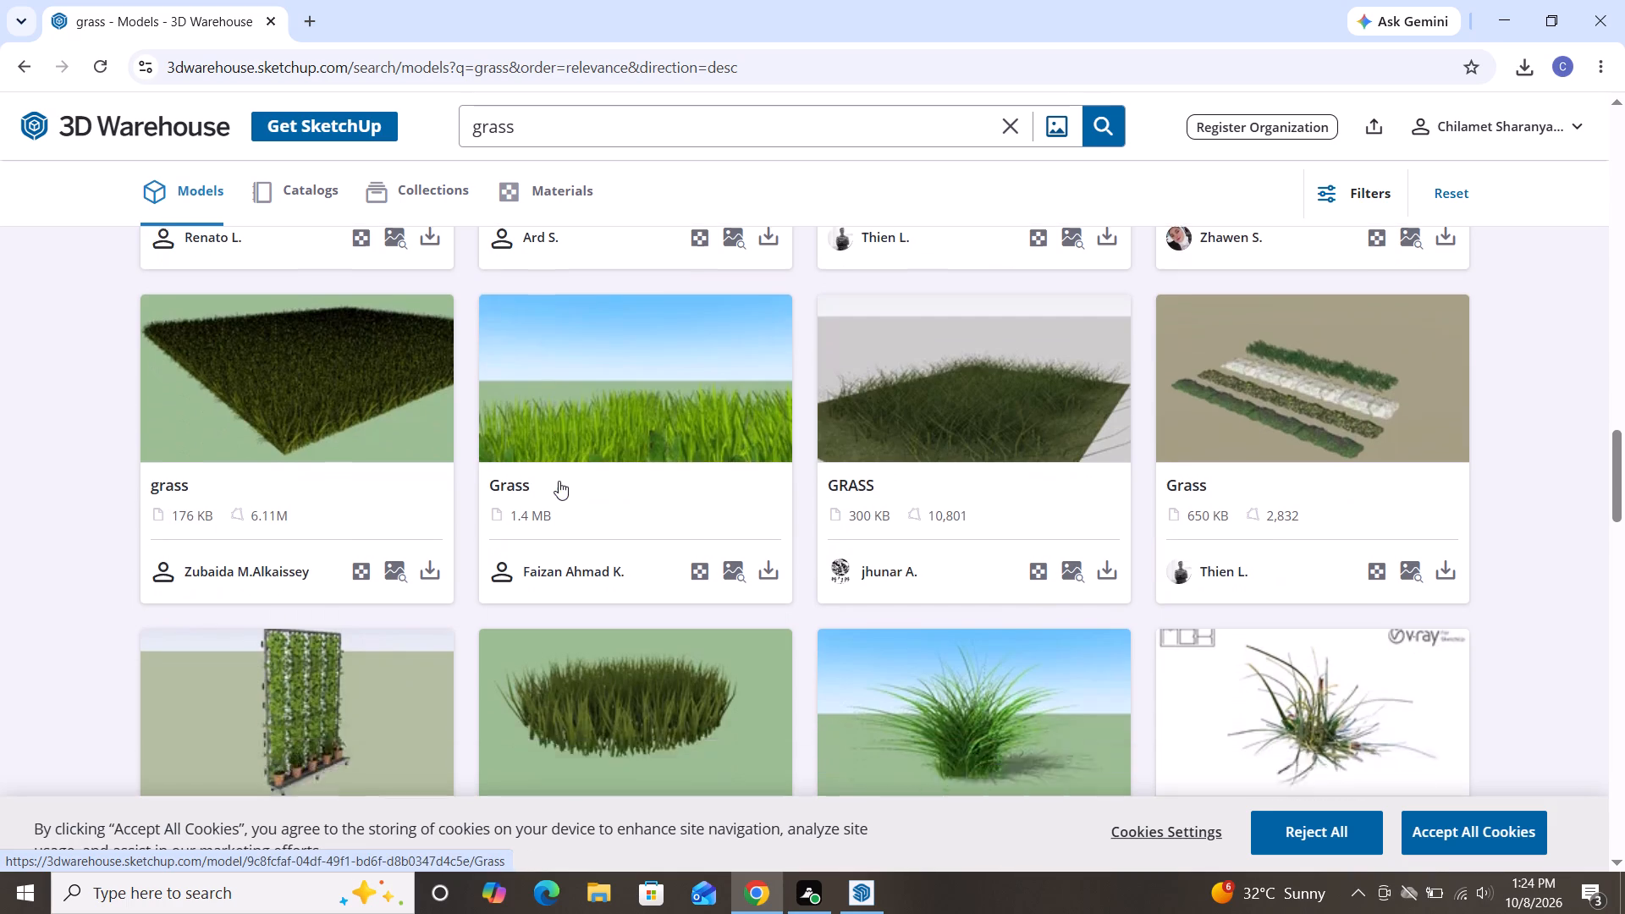
pyautogui.scroll(-18, 559, 481)
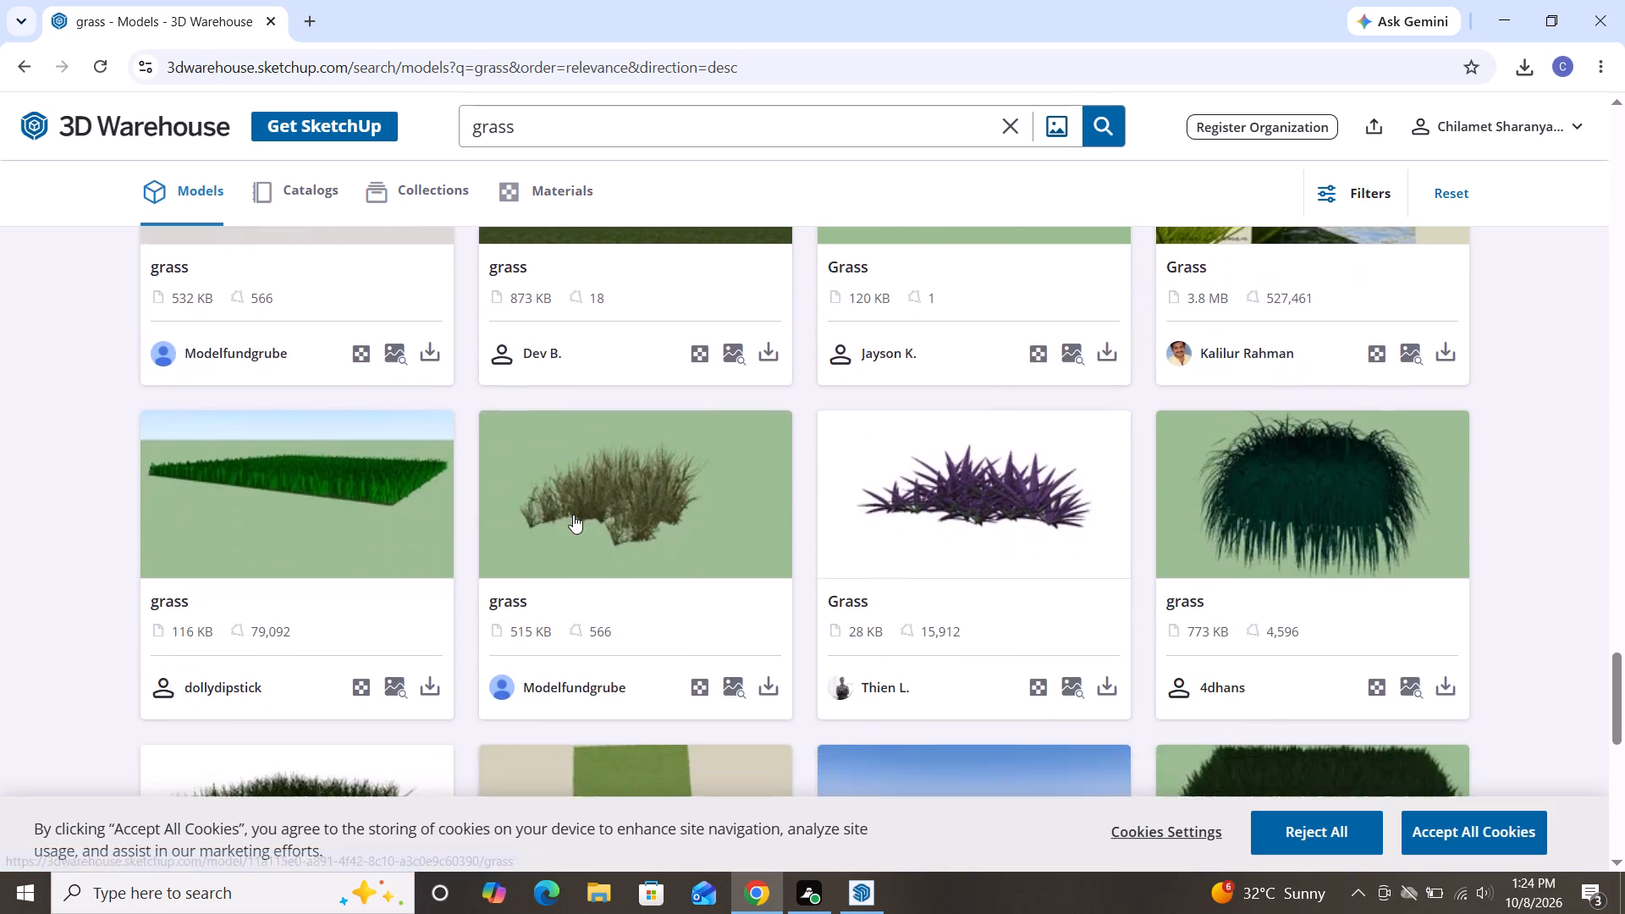
pyautogui.scroll(-5, 576, 520)
pyautogui.scroll(2, 576, 520)
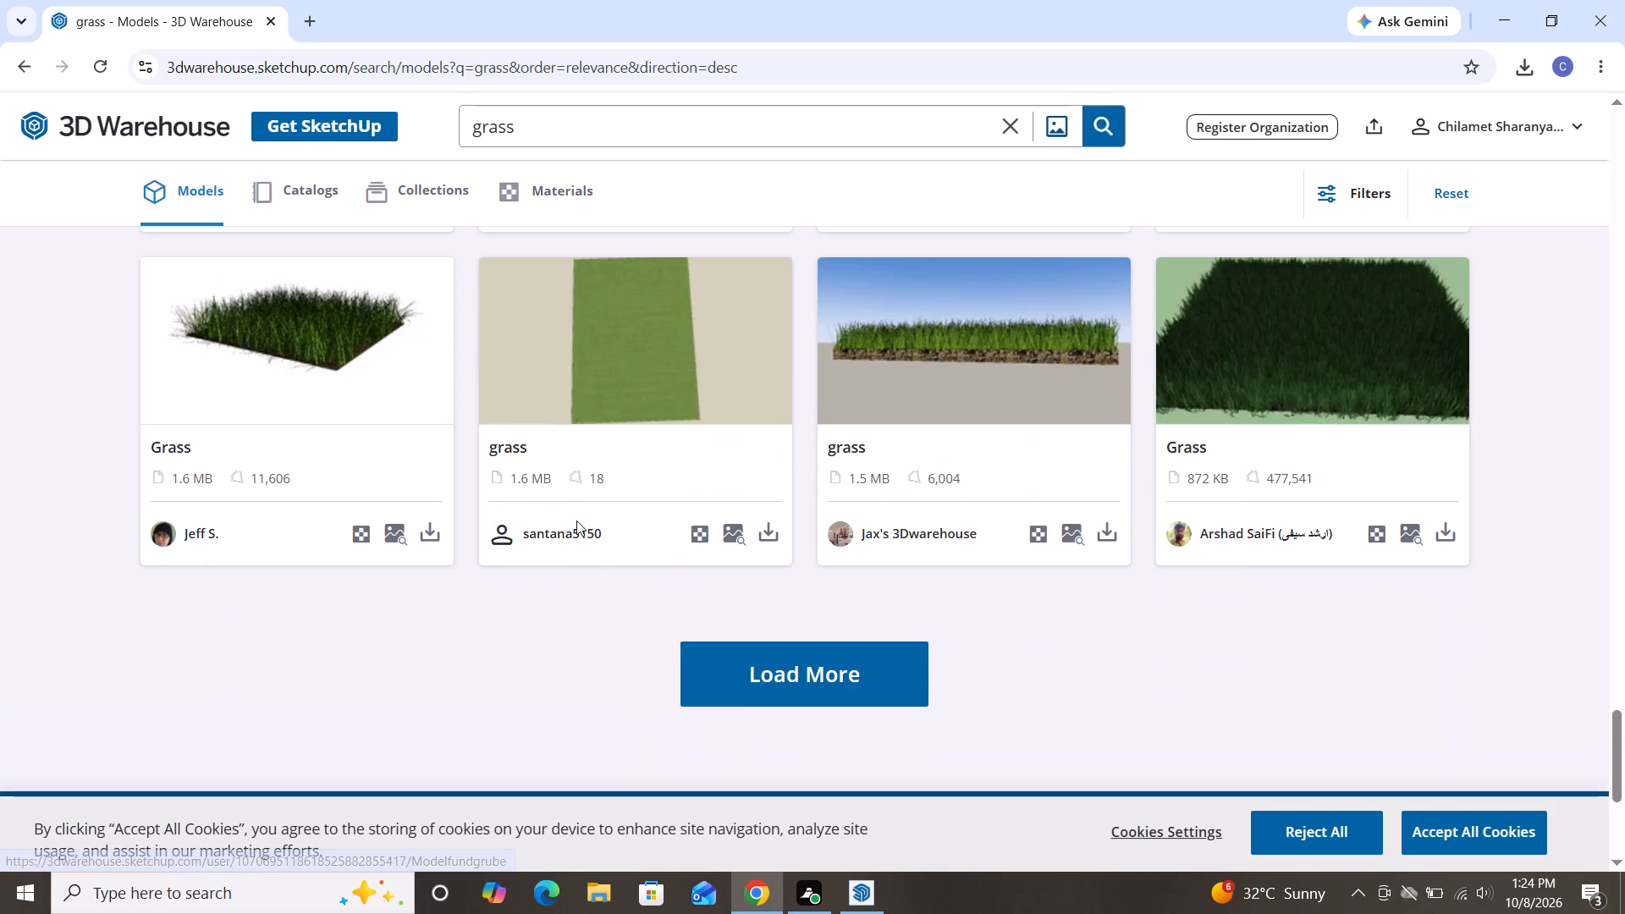
pyautogui.scroll(4, 576, 520)
pyautogui.scroll(-2, 649, 537)
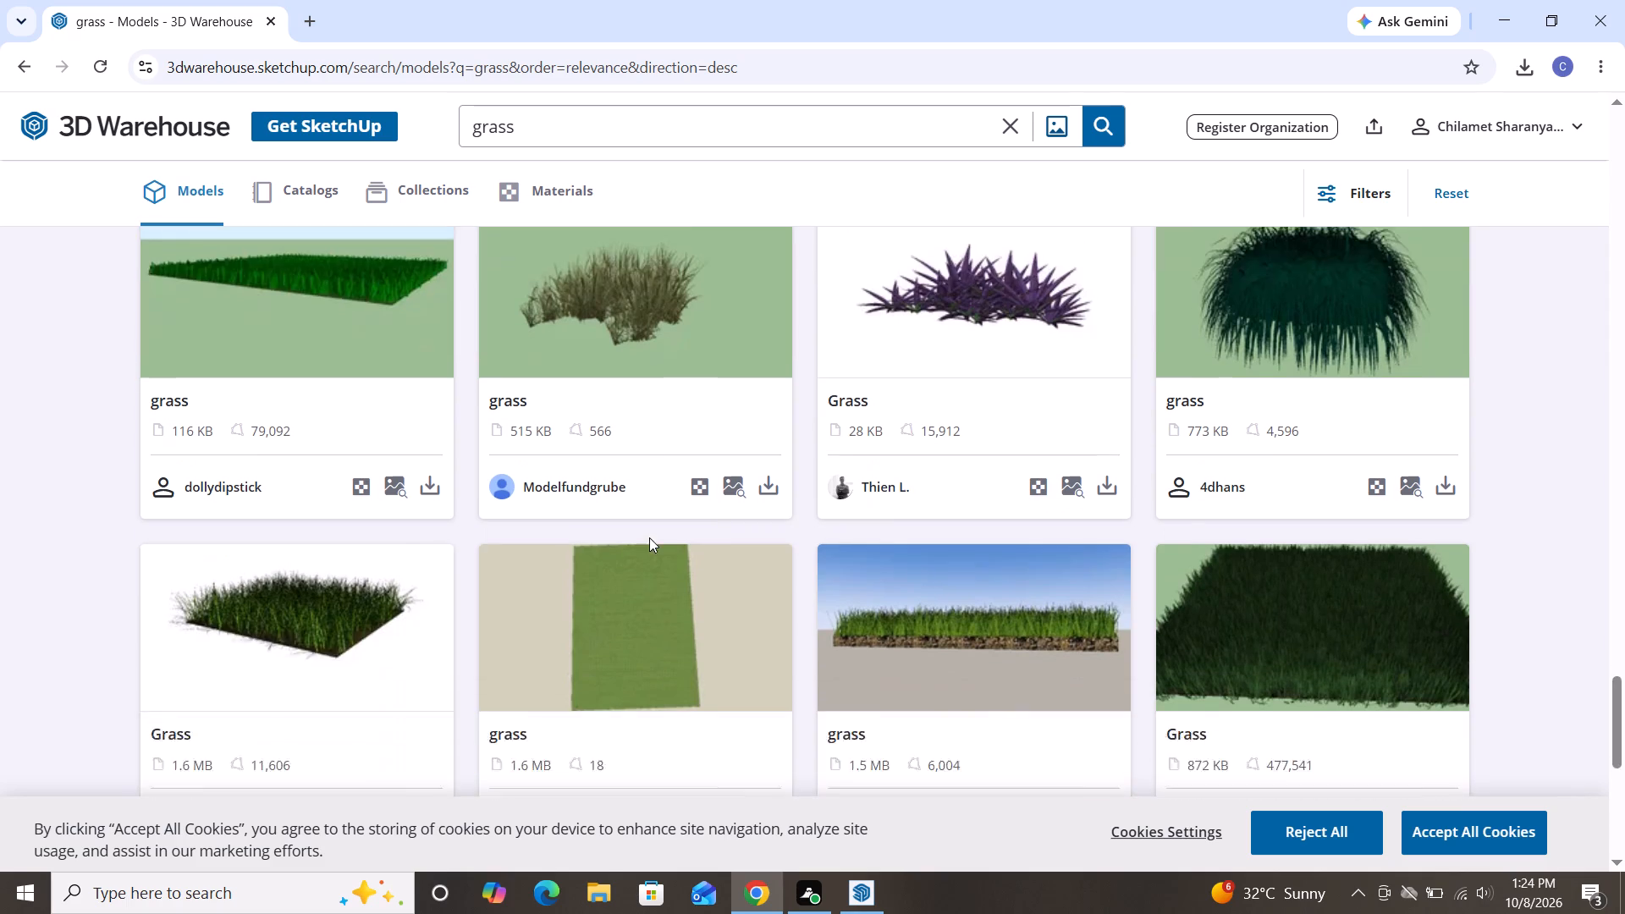
# Download the 1.5 MB long grass strip with a soil base as a SketchUp file.
pyautogui.click(1111, 745)
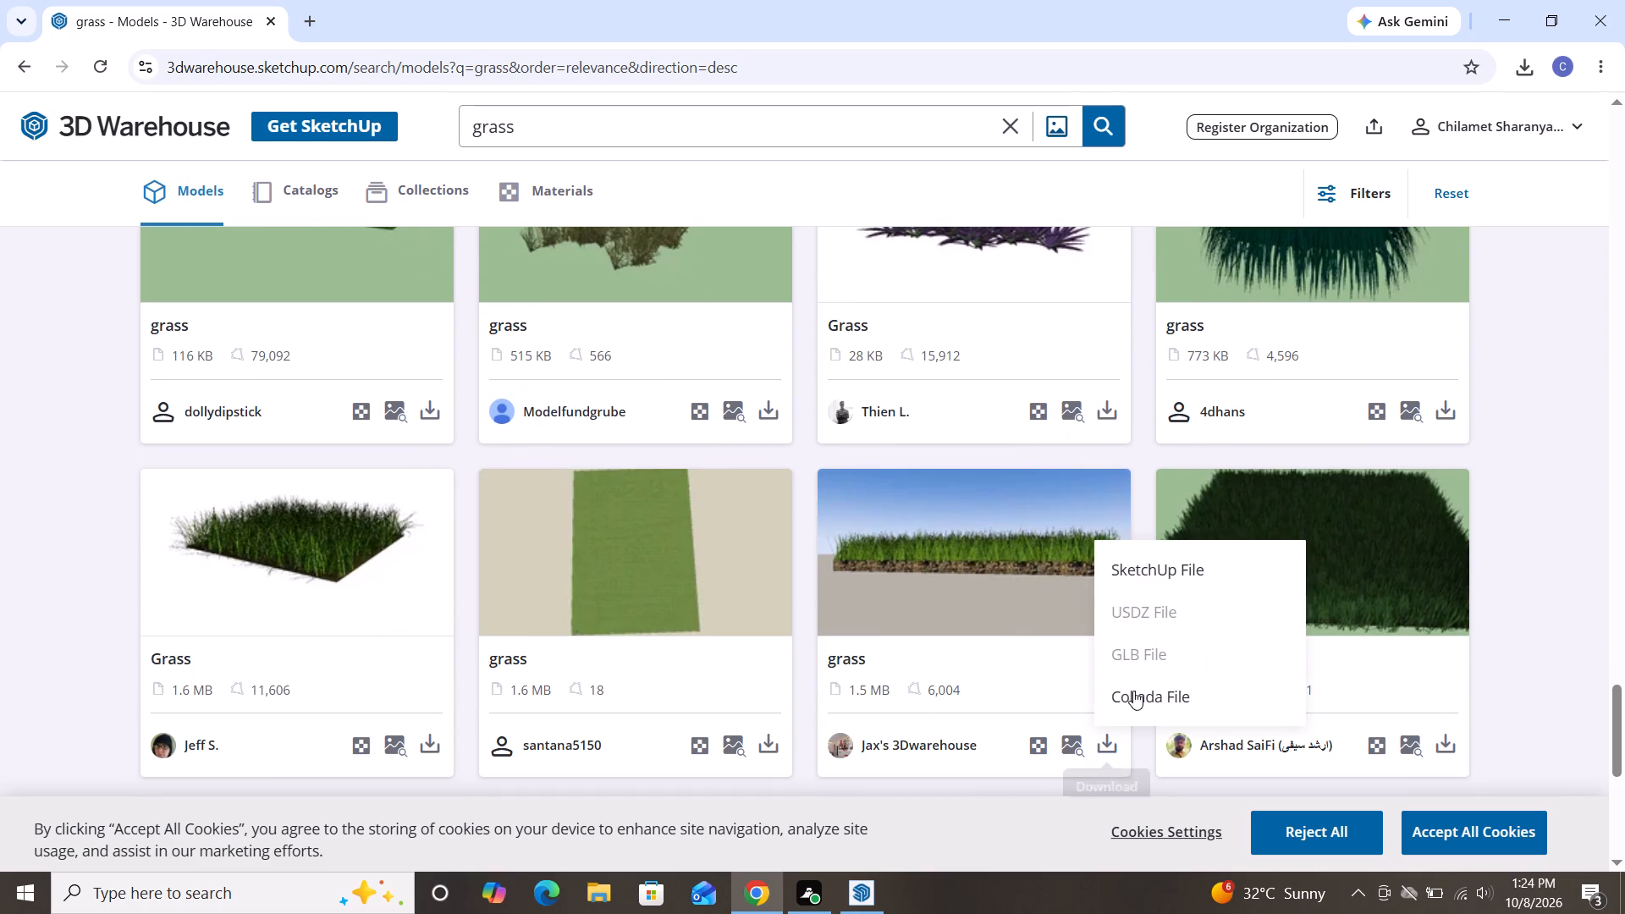
pyautogui.click(1169, 564)
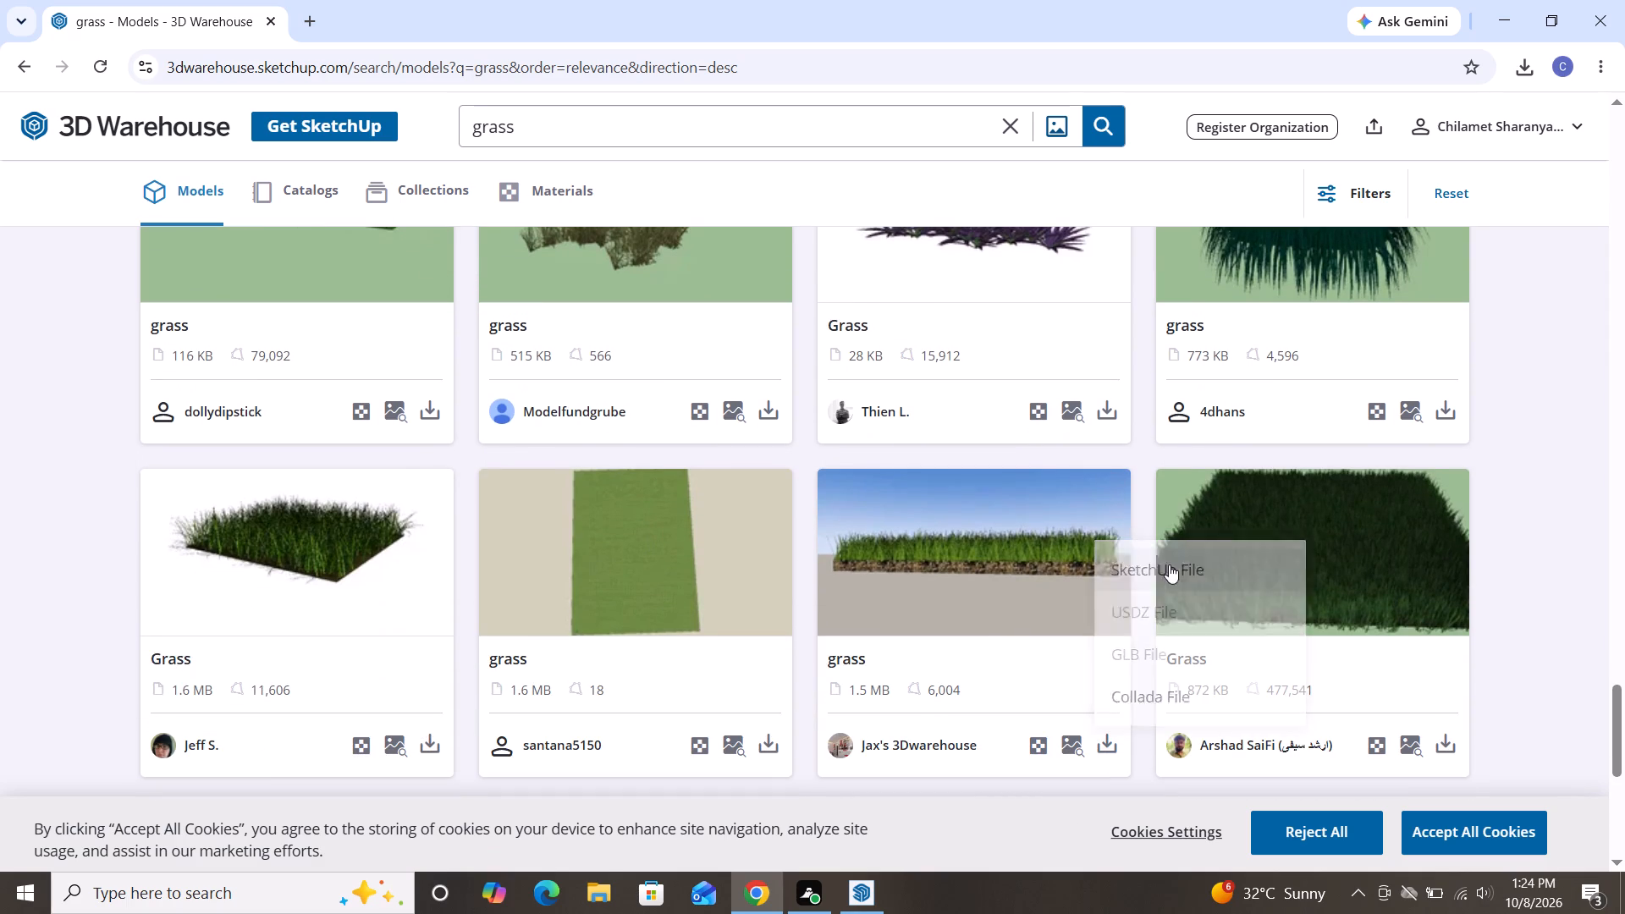
# Look back through the grass search results up to the first rows for another suitable grass strip.
pyautogui.scroll(6, 518, 498)
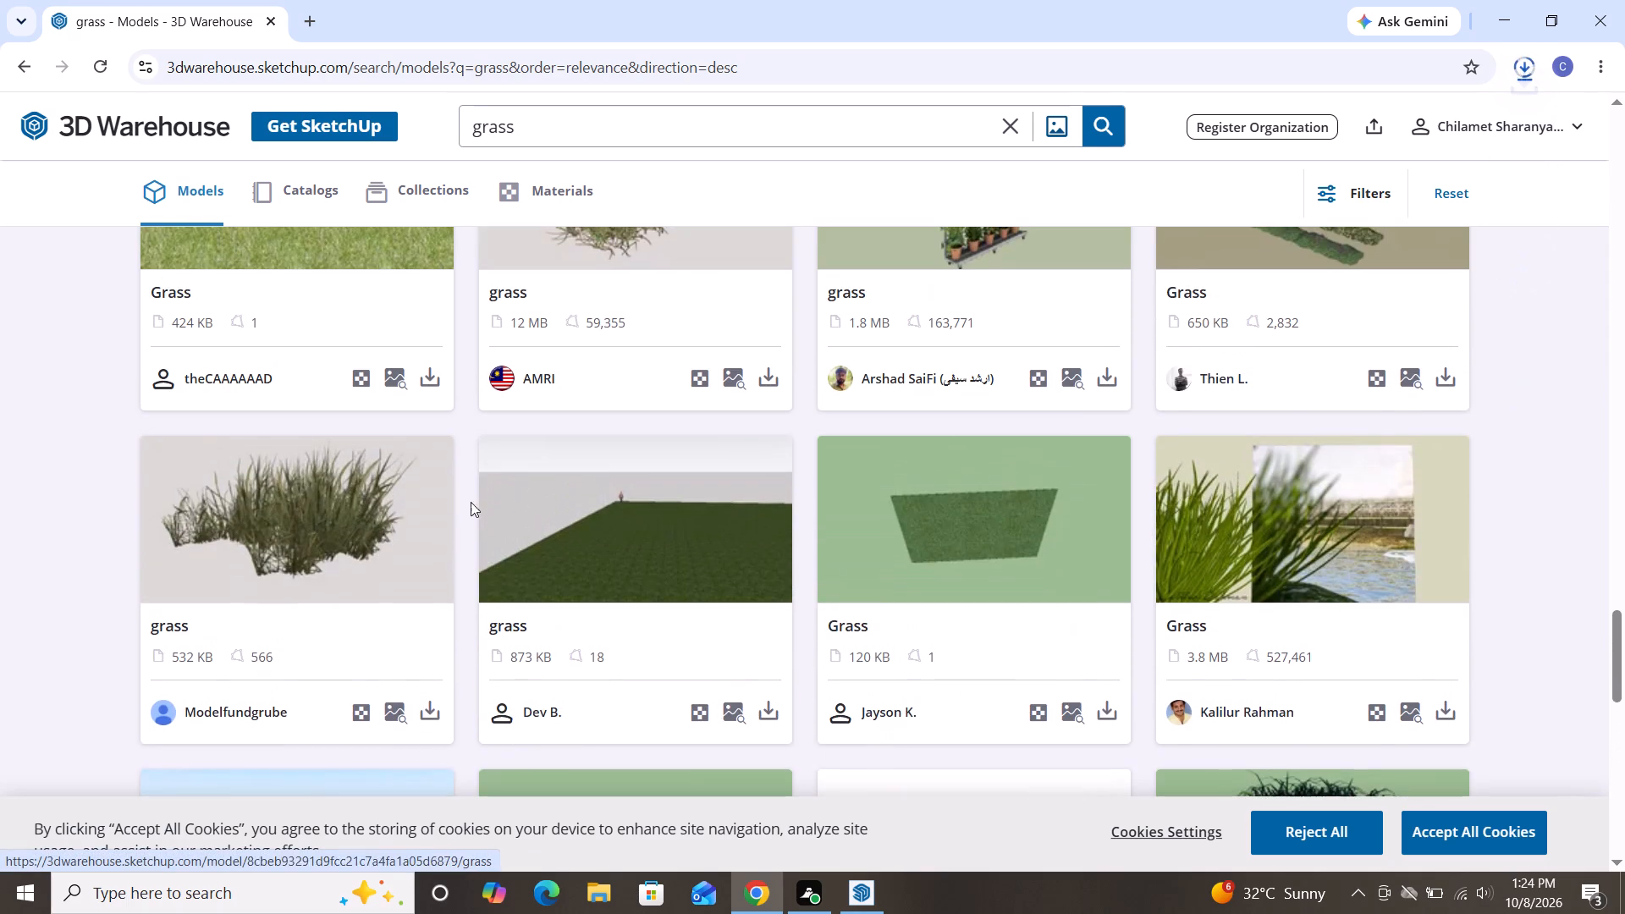
pyautogui.scroll(-2, 362, 503)
pyautogui.scroll(5, 362, 503)
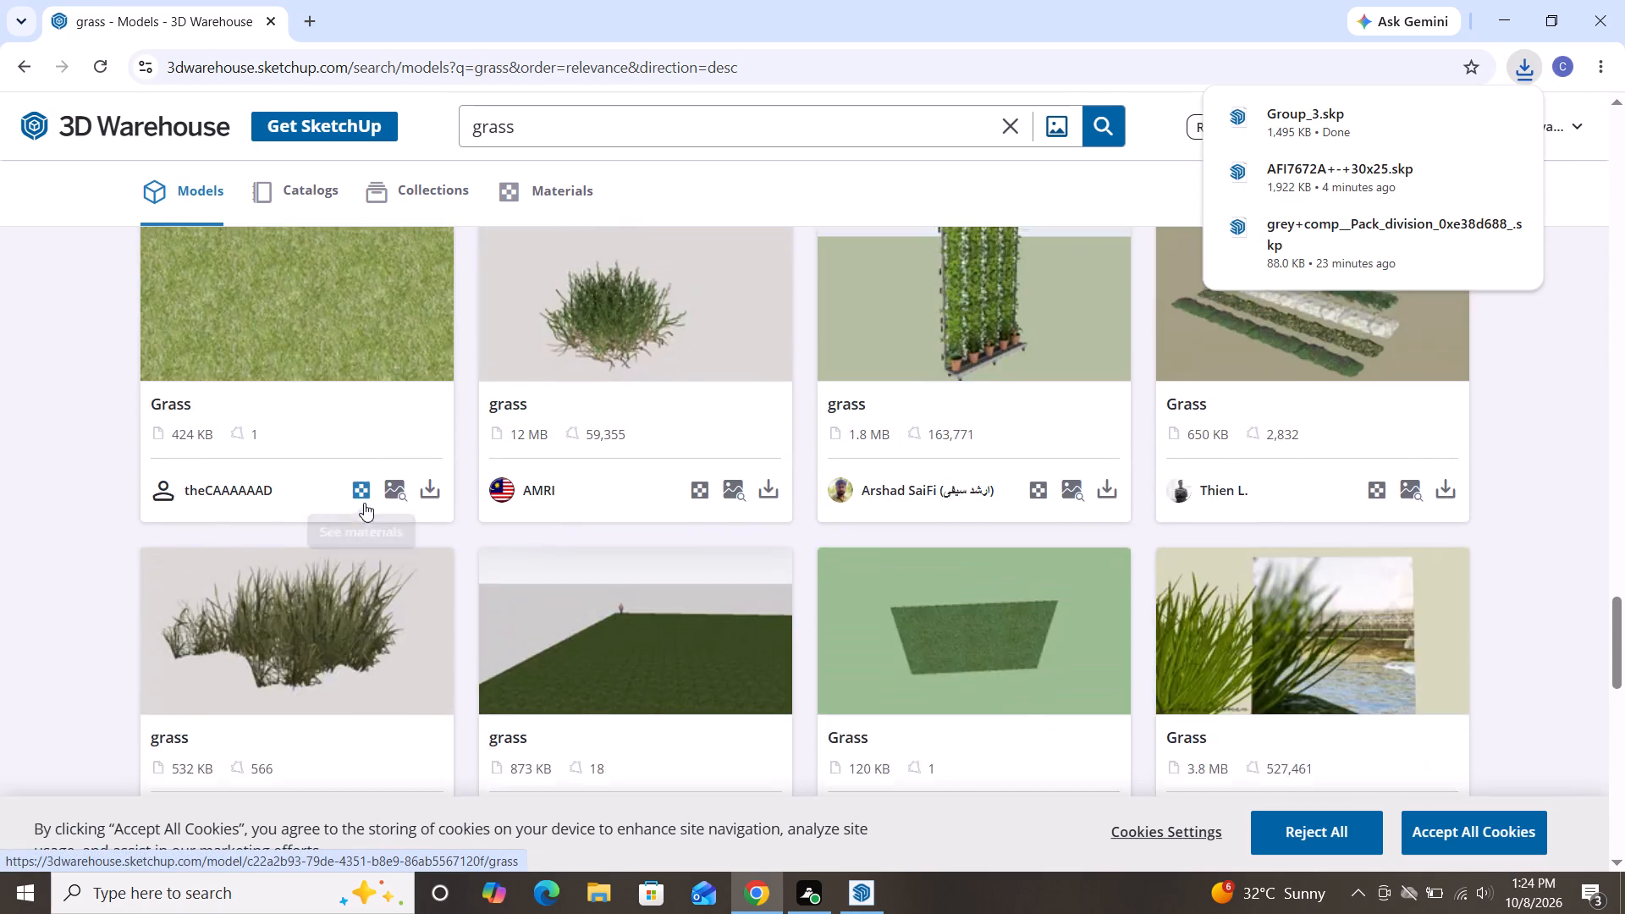
pyautogui.scroll(4, 364, 503)
pyautogui.scroll(7, 477, 467)
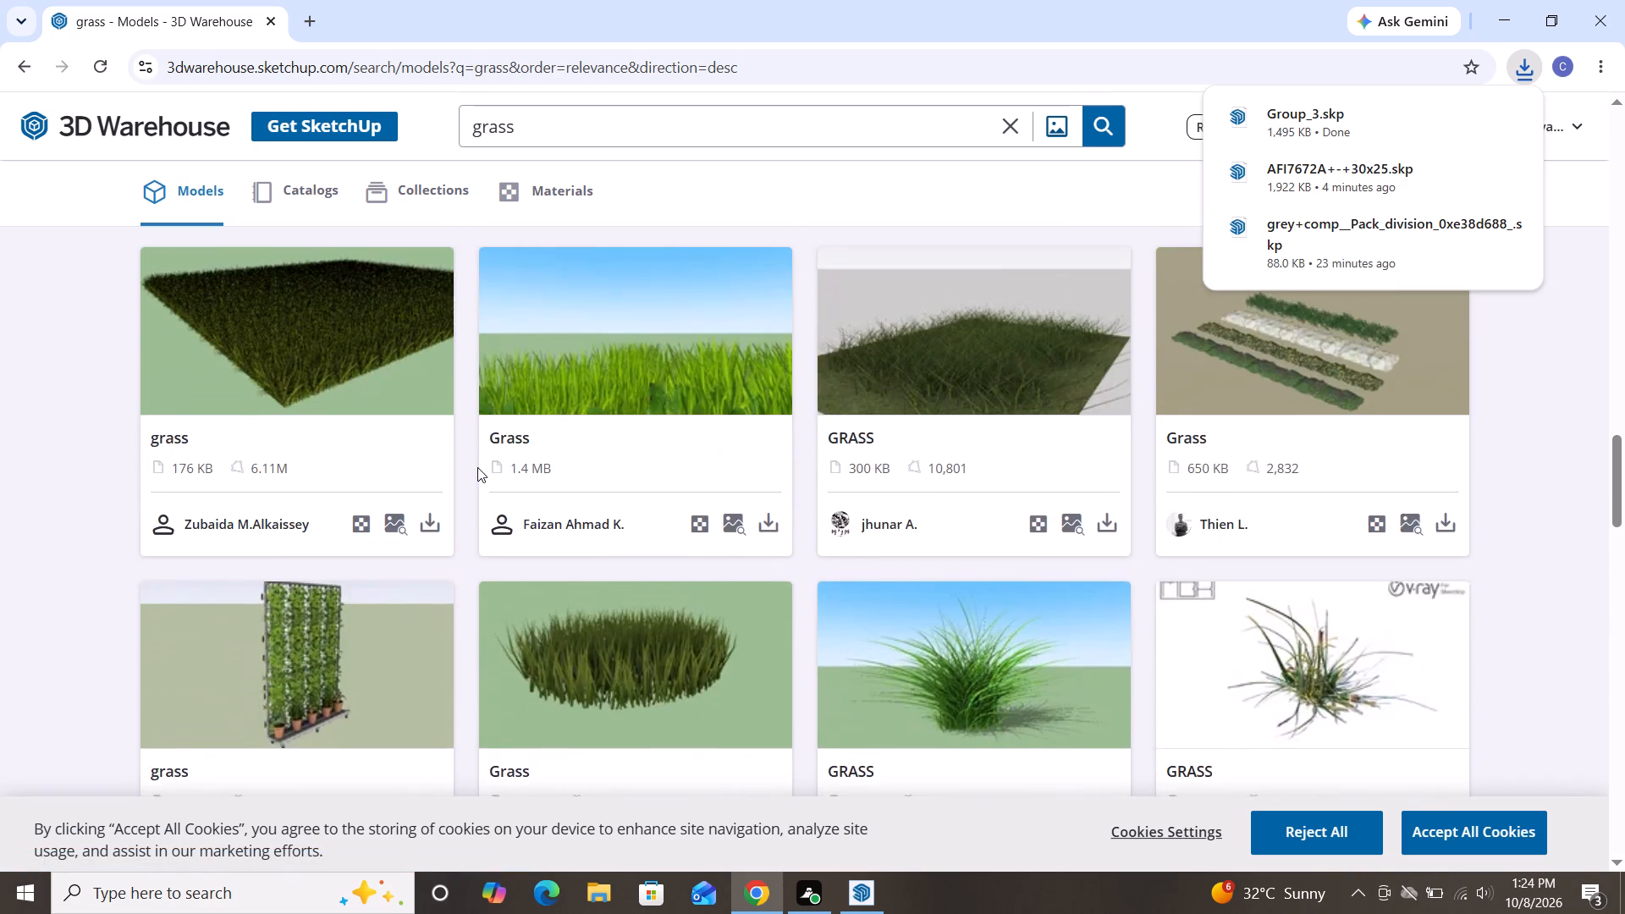
pyautogui.scroll(9, 477, 466)
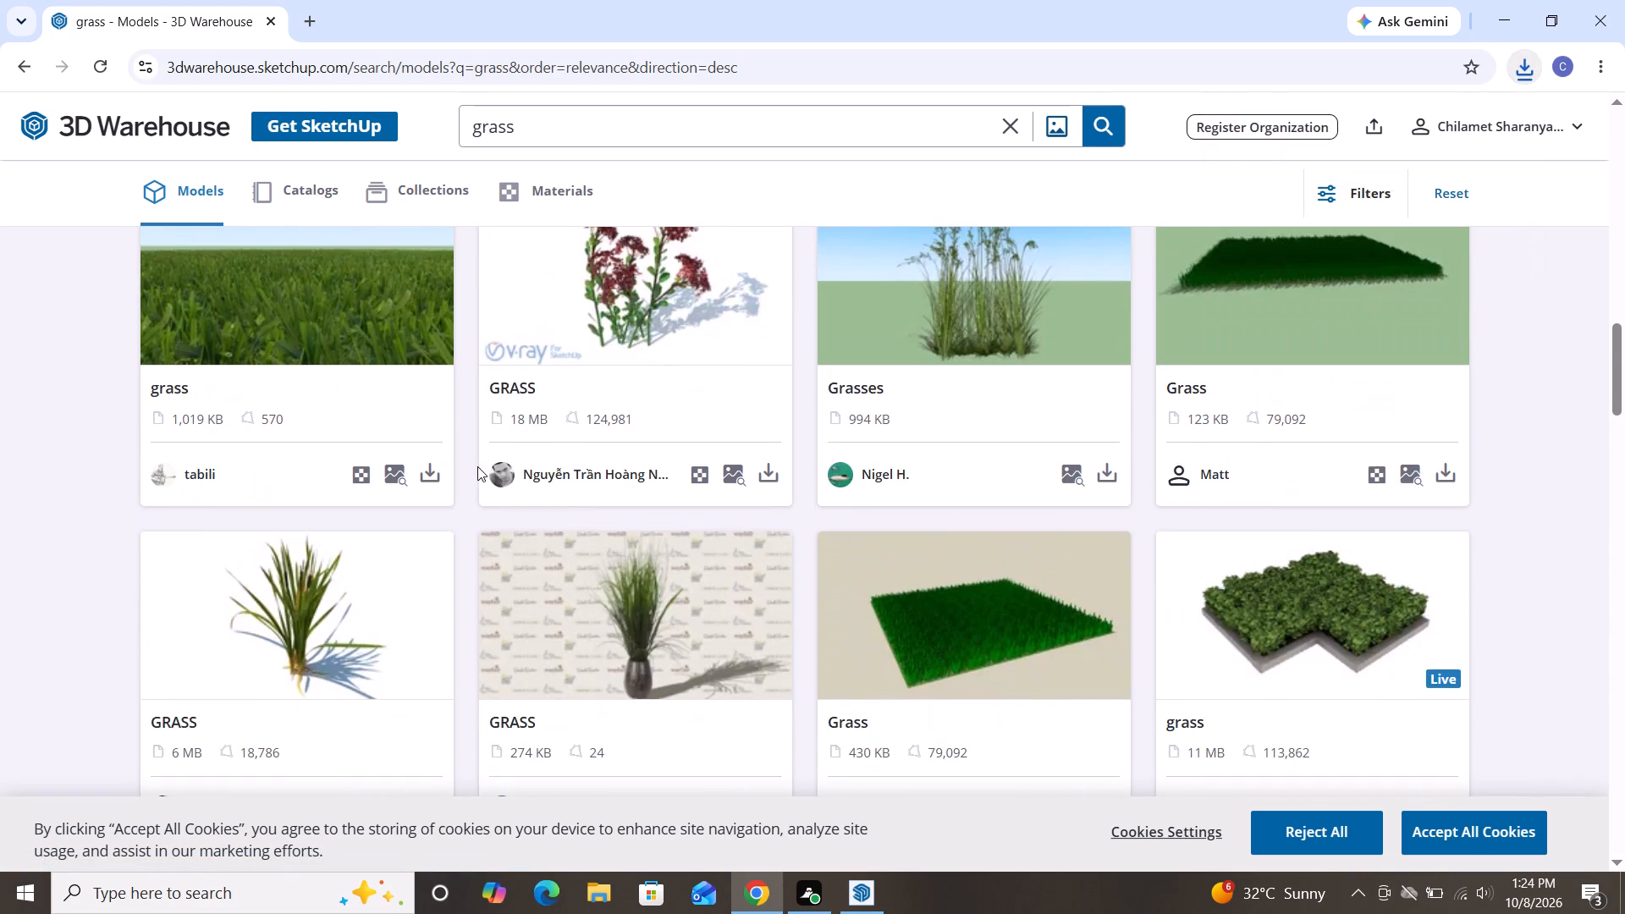
pyautogui.scroll(7, 709, 462)
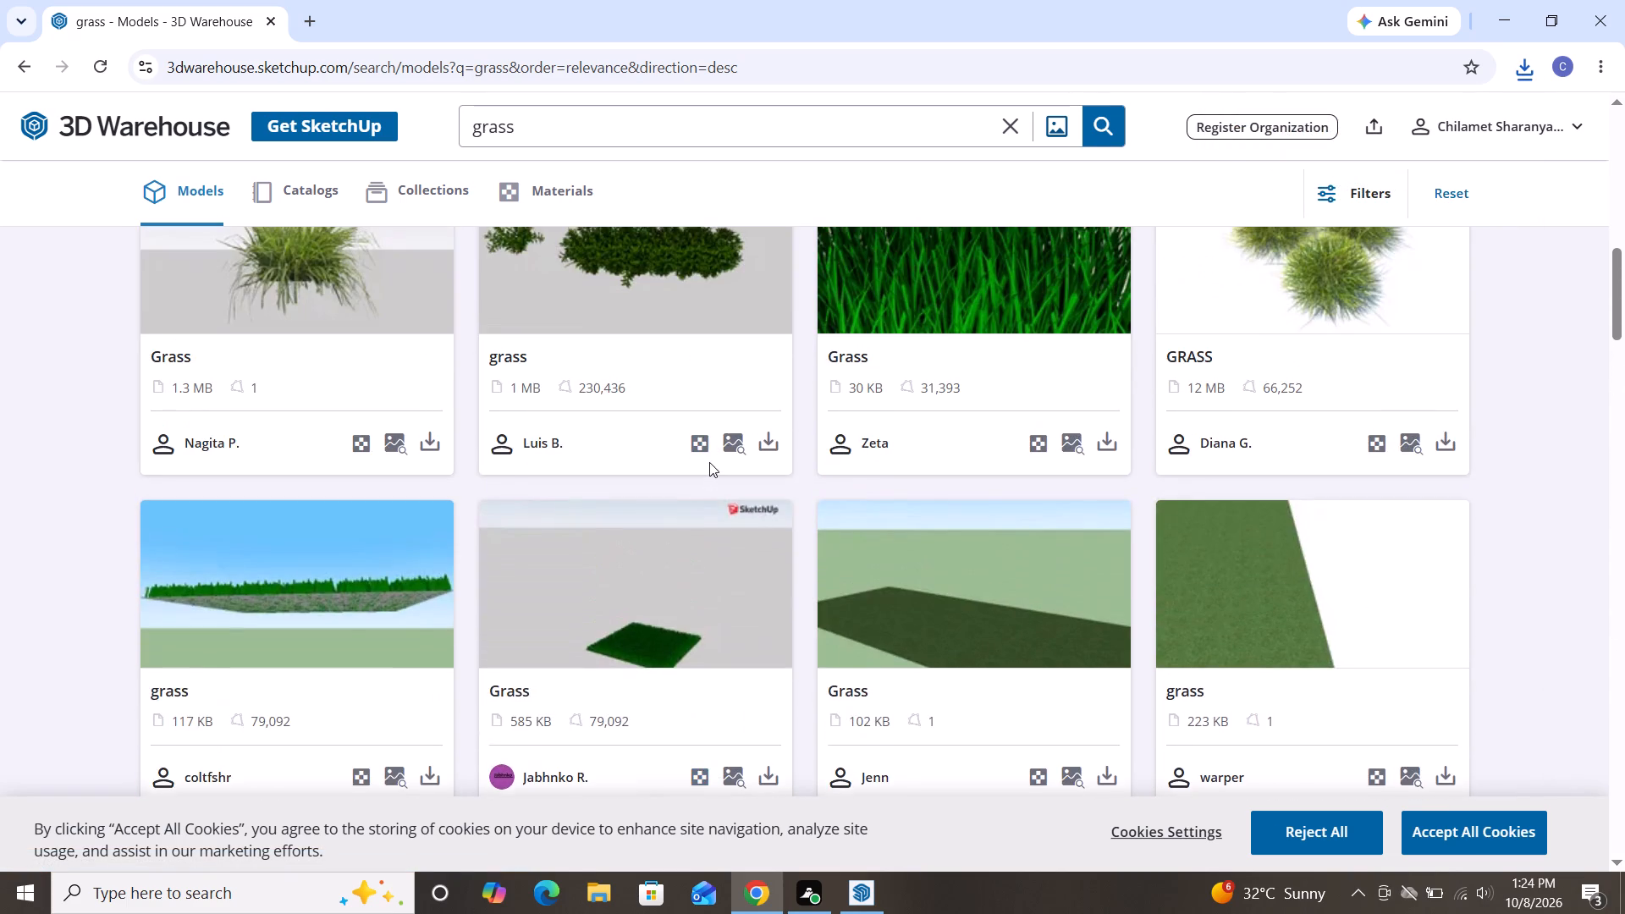
pyautogui.scroll(8, 709, 462)
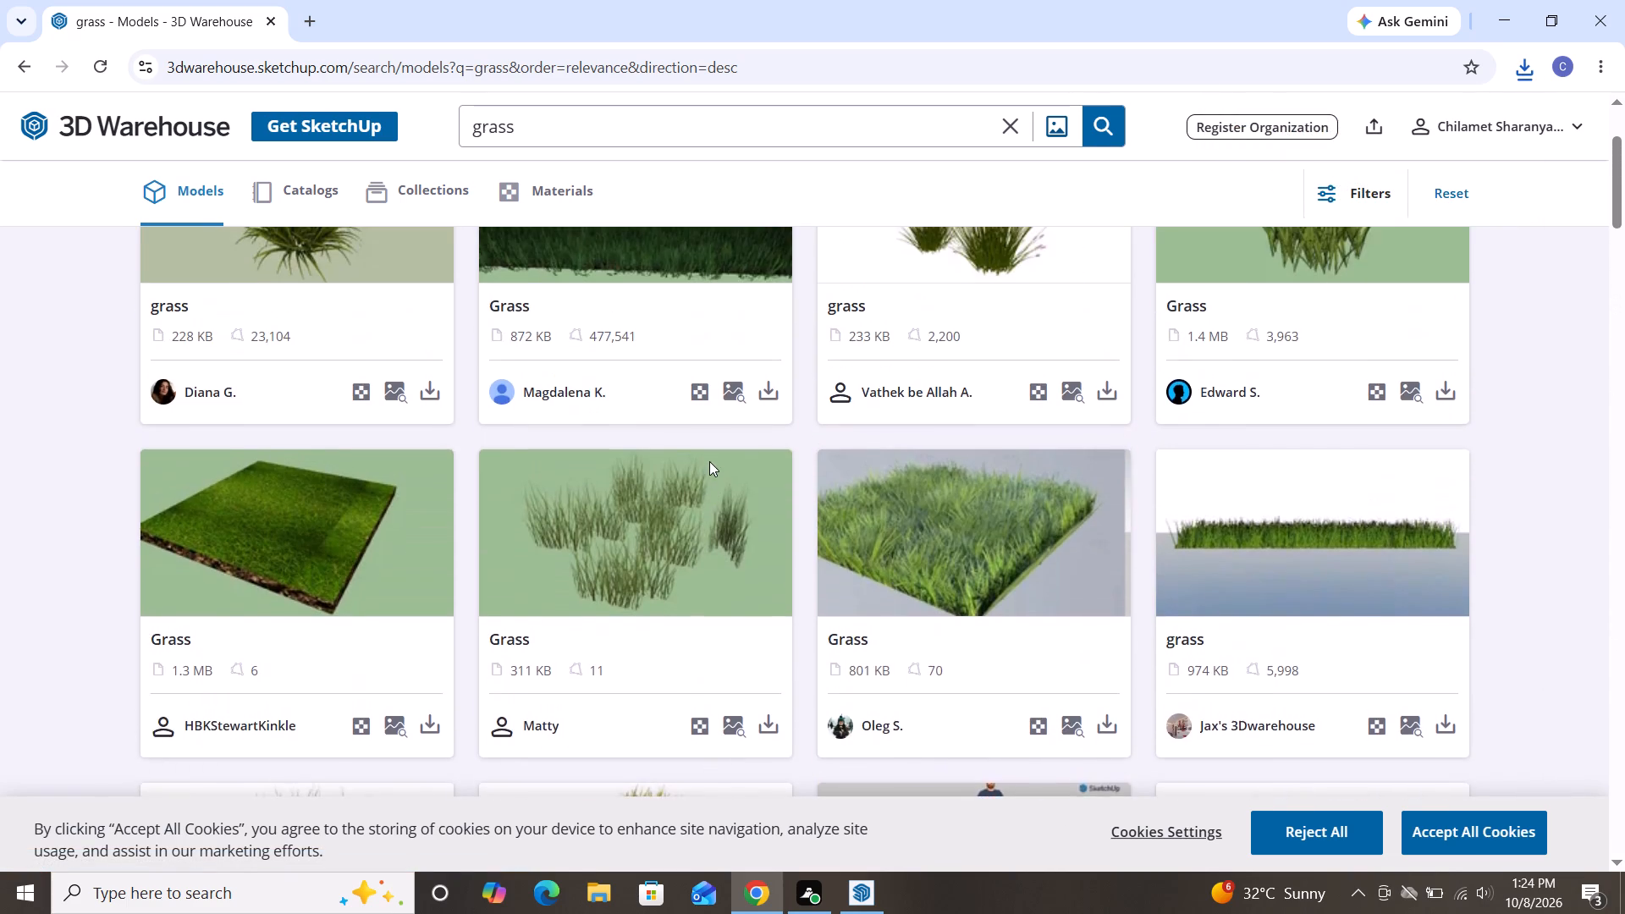
pyautogui.scroll(6, 709, 461)
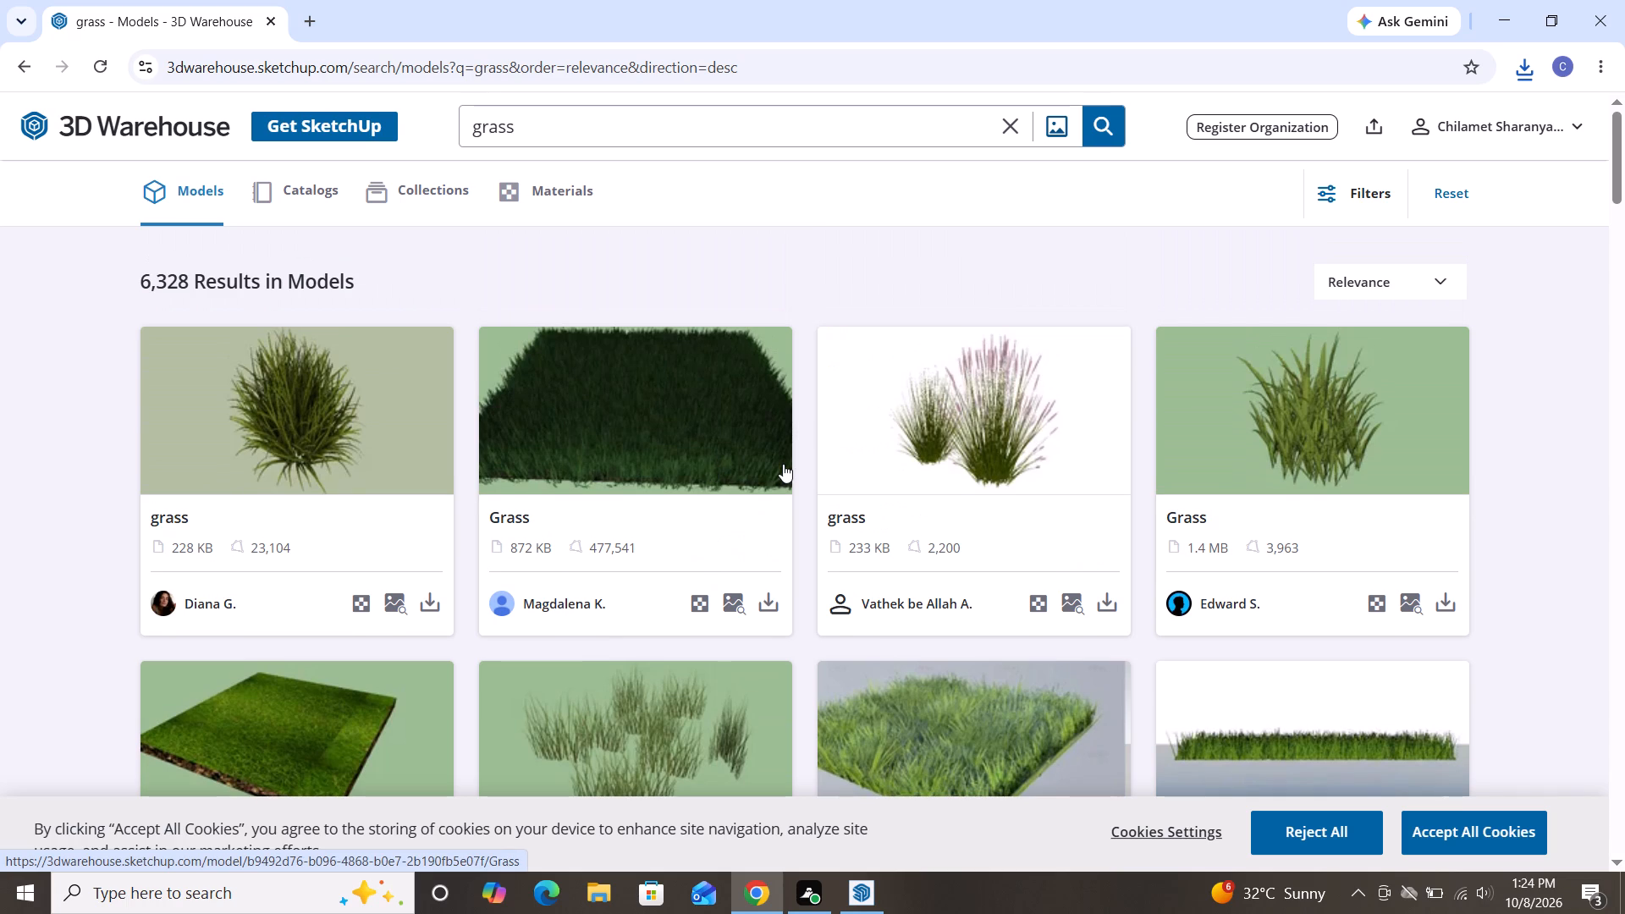
pyautogui.scroll(-3, 783, 464)
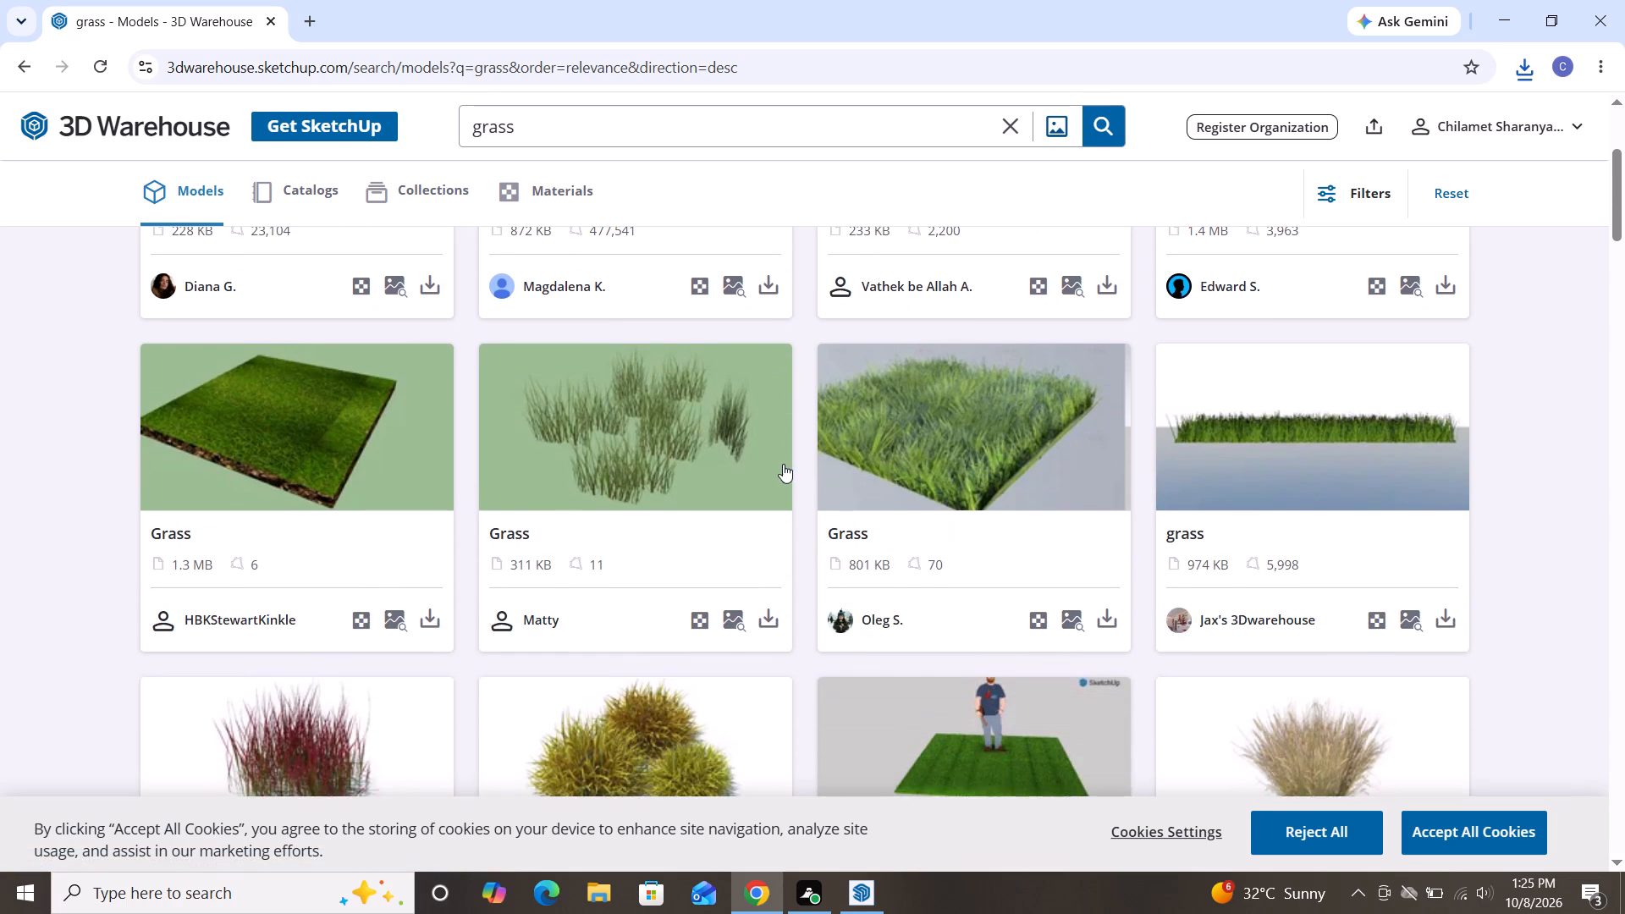
pyautogui.scroll(-1, 783, 464)
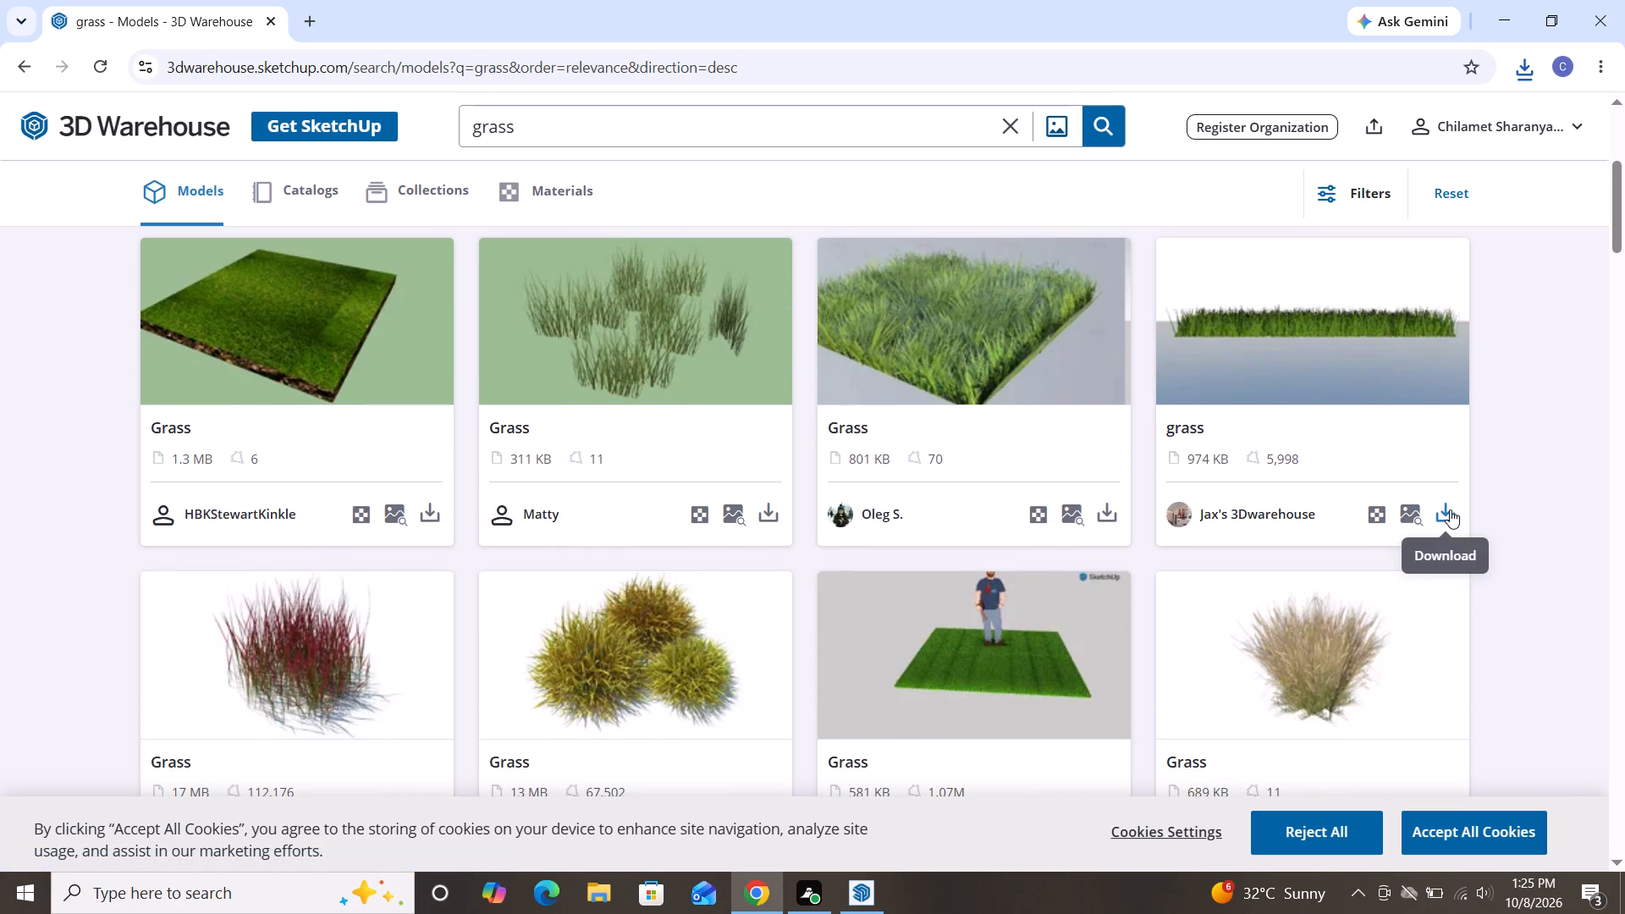
# Download the 974 KB long, narrow grass strip near the start of the results as a SketchUp file.
pyautogui.click(1450, 509)
pyautogui.click(1352, 566)
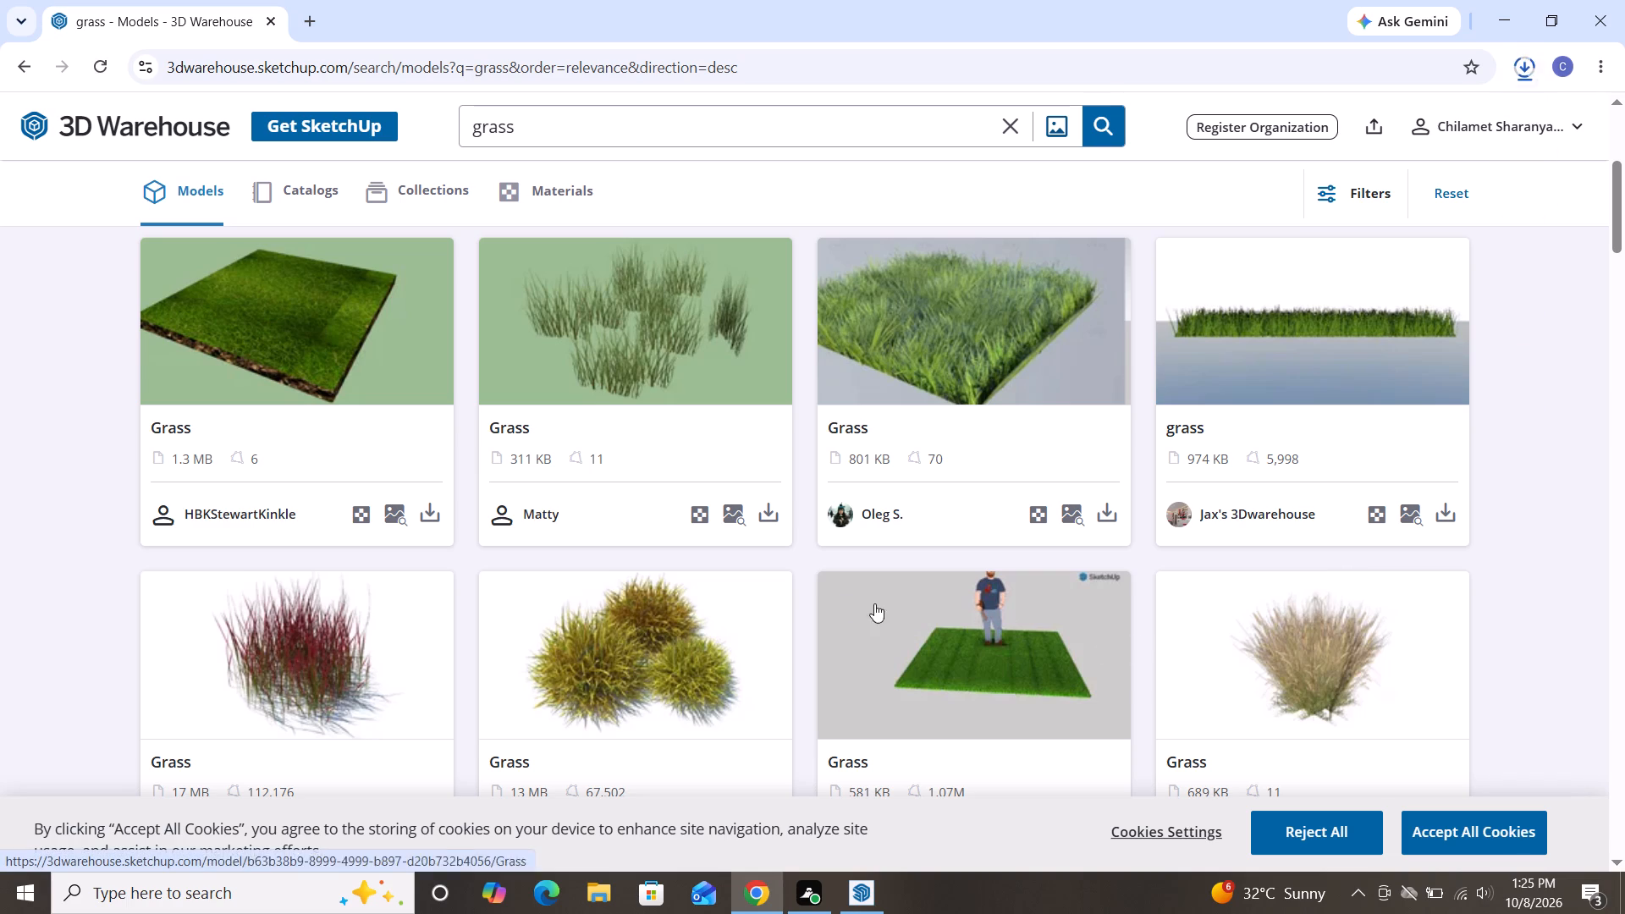
# Switch to SketchUp and import the Group_3 grass strip with the soil base from the Downloads folder.
pyautogui.click(868, 899)
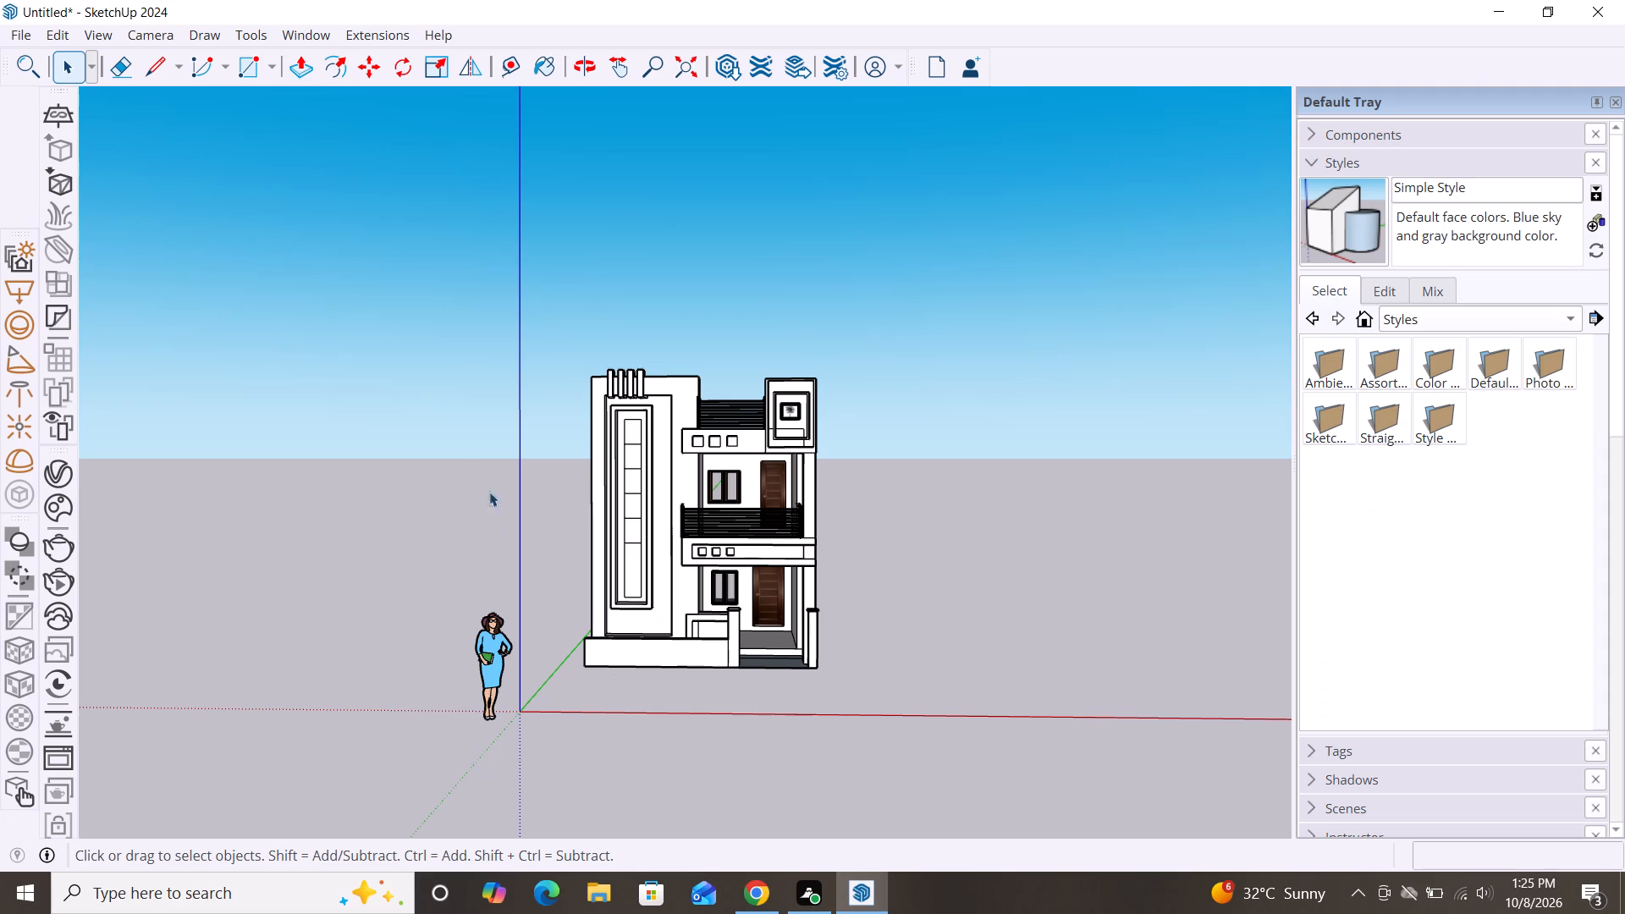
pyautogui.scroll(-1, 508, 329)
pyautogui.scroll(4, 647, 481)
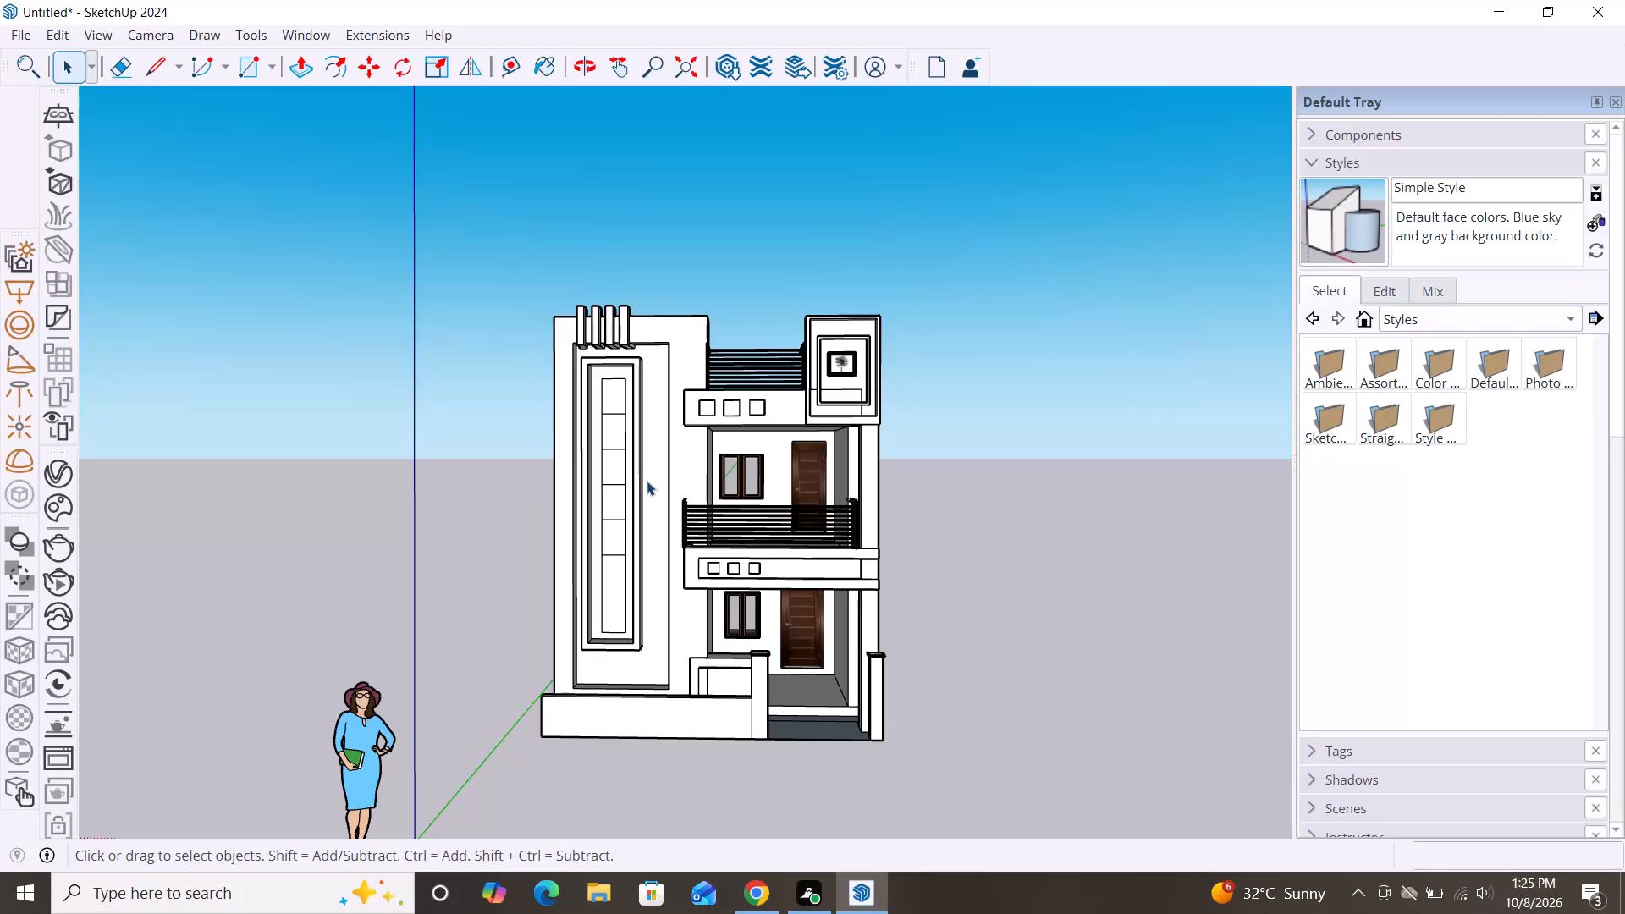
pyautogui.click(24, 35)
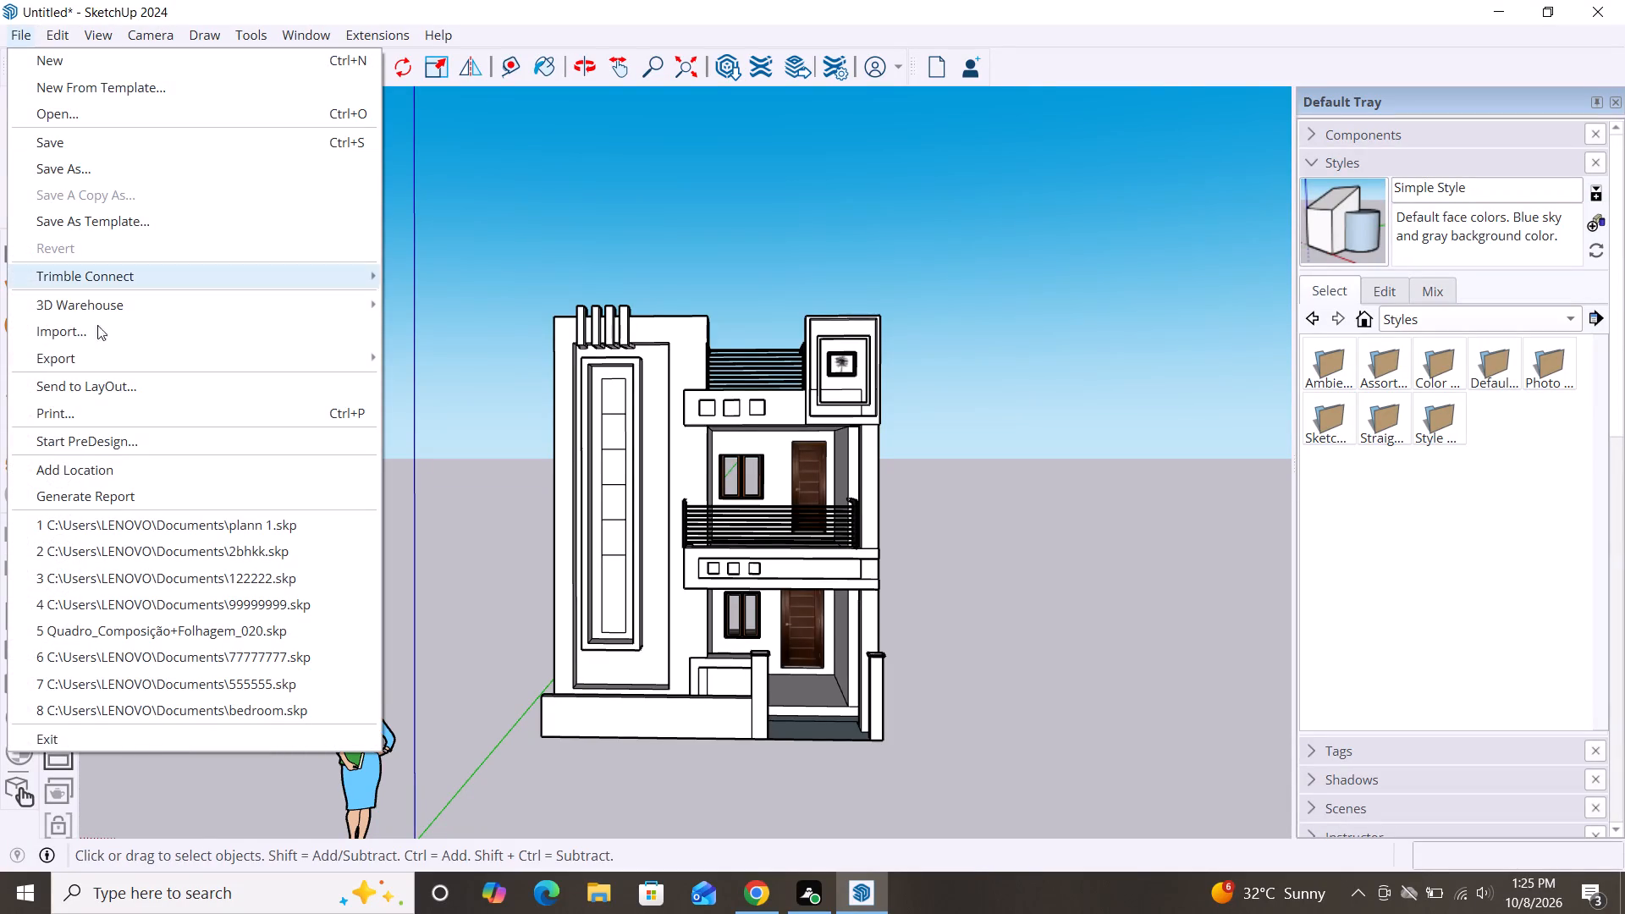
pyautogui.click(97, 337)
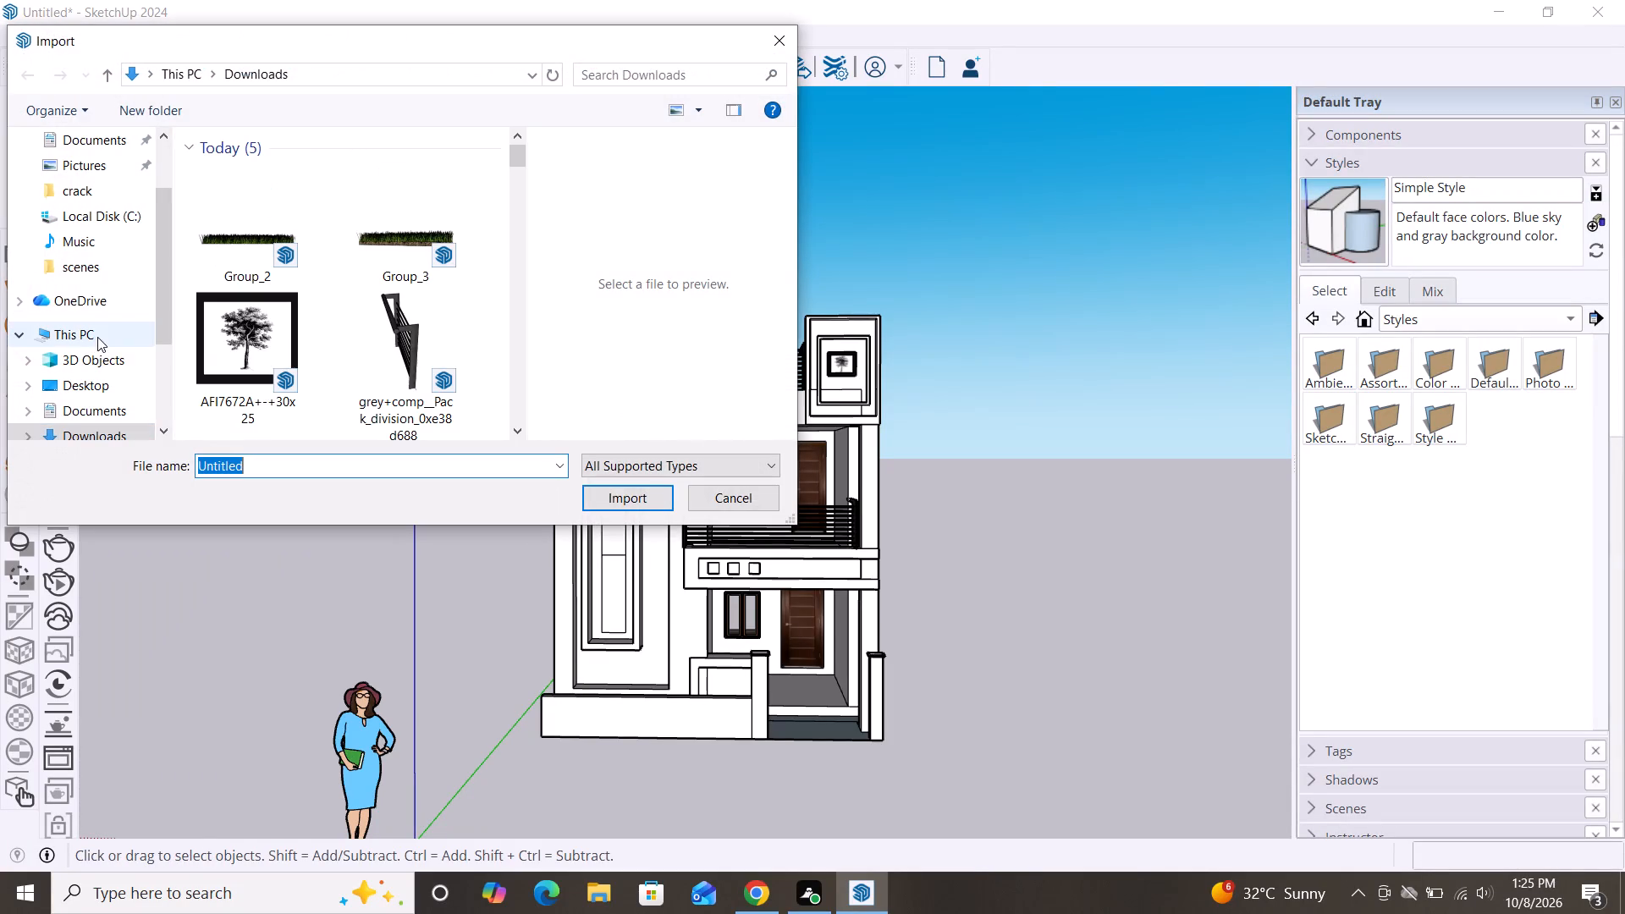
pyautogui.scroll(-1, 315, 285)
pyautogui.scroll(2, 312, 255)
pyautogui.click(265, 268)
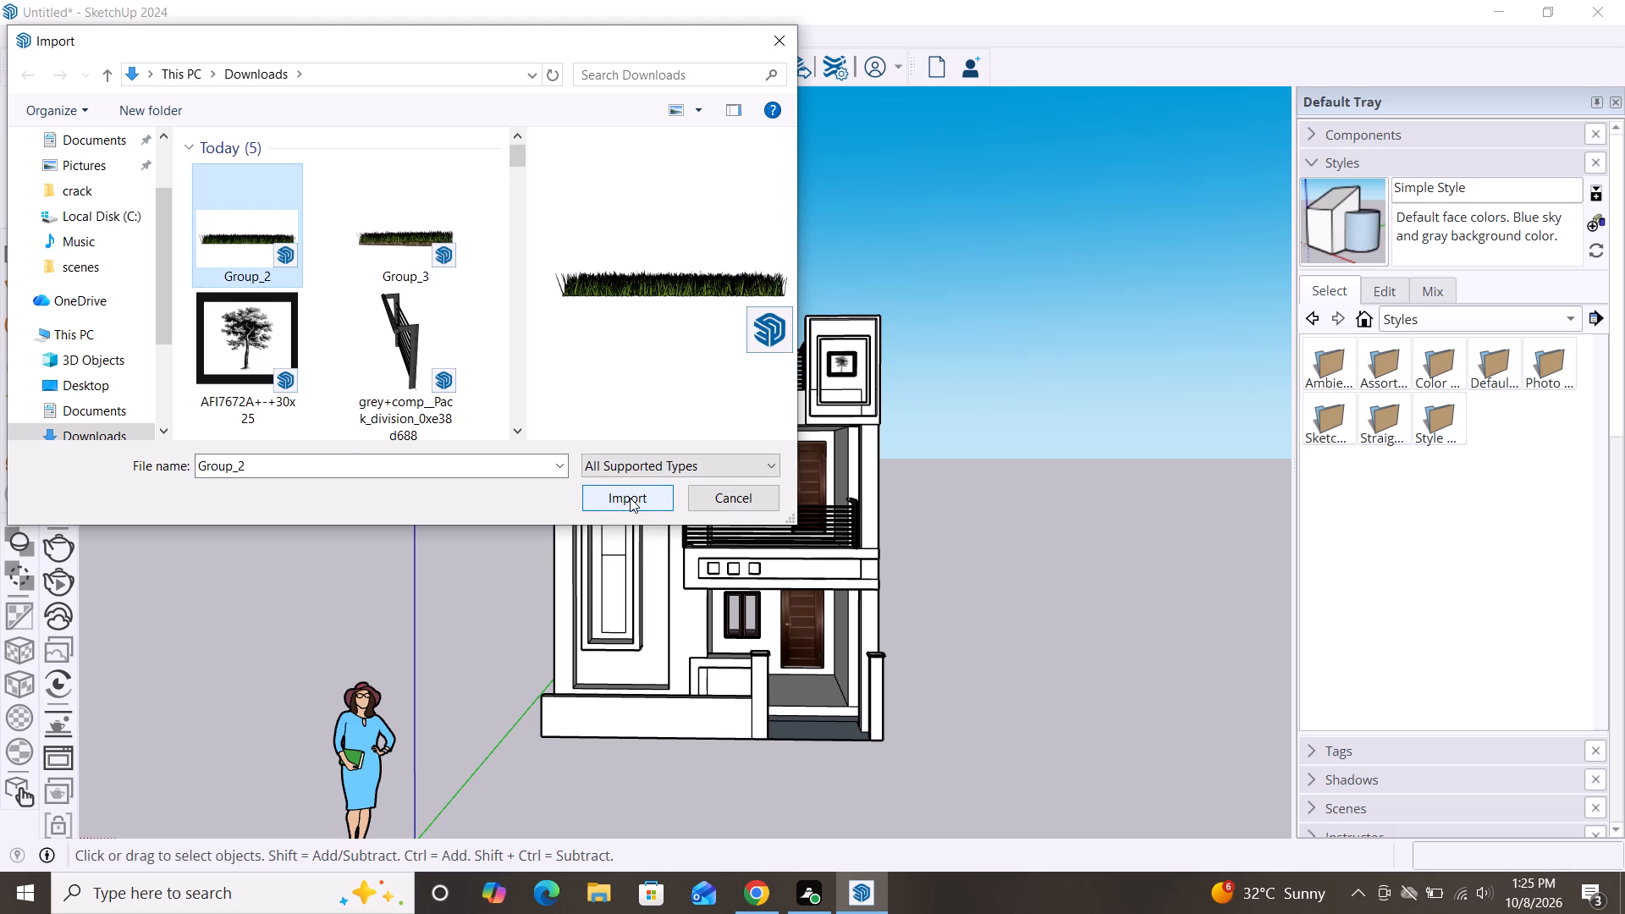
pyautogui.doubleClick(370, 250)
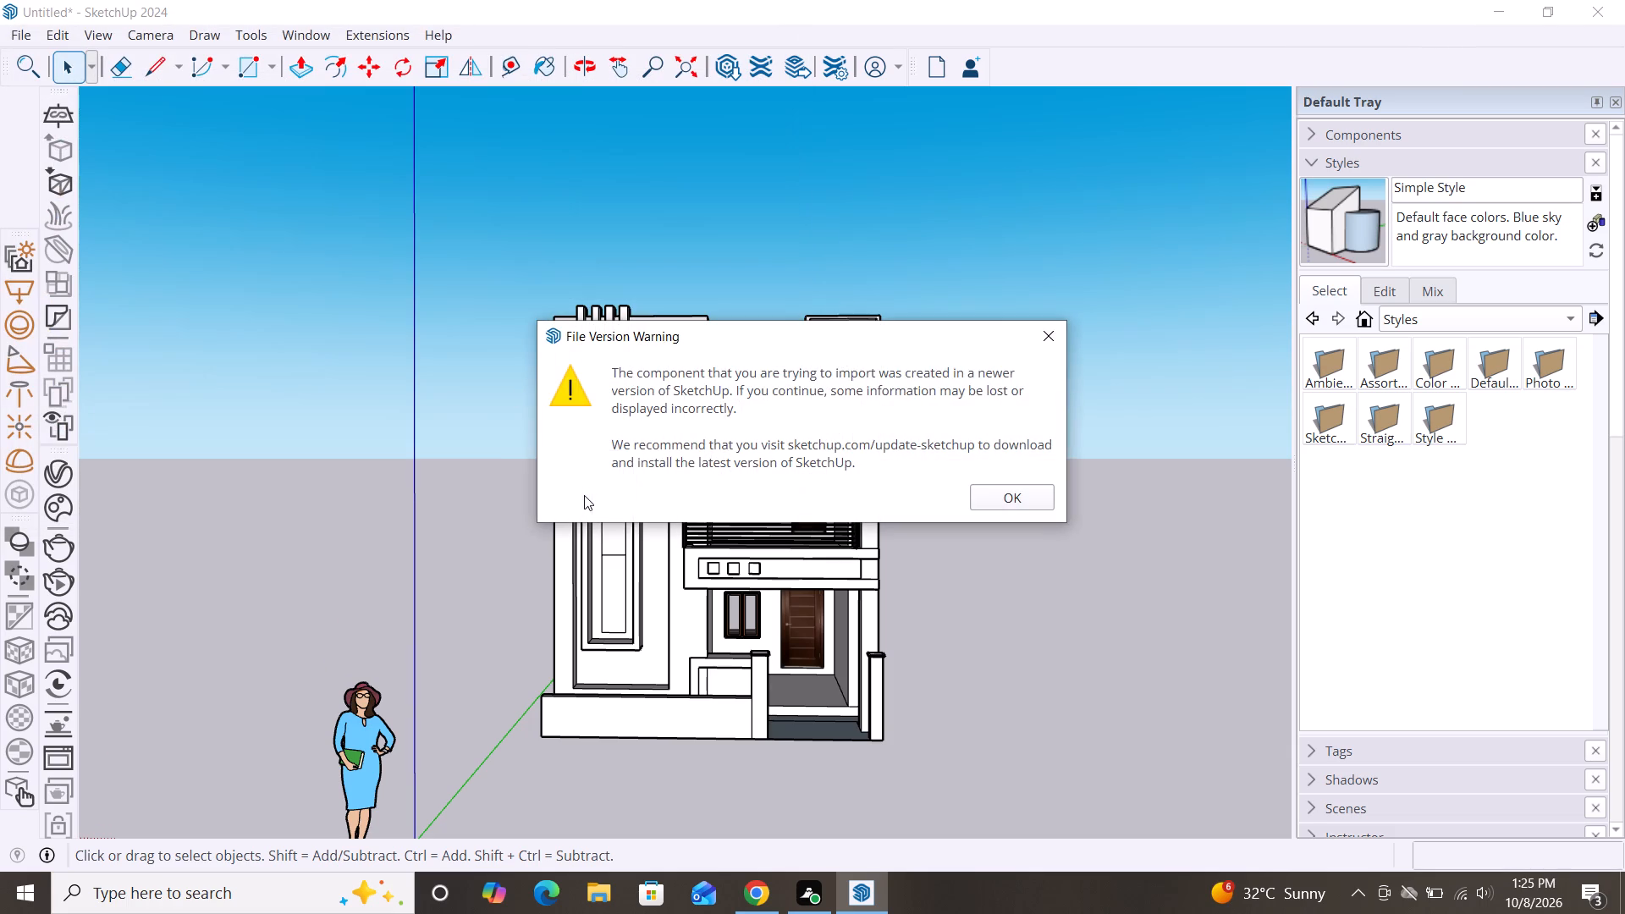
pyautogui.click(328, 306)
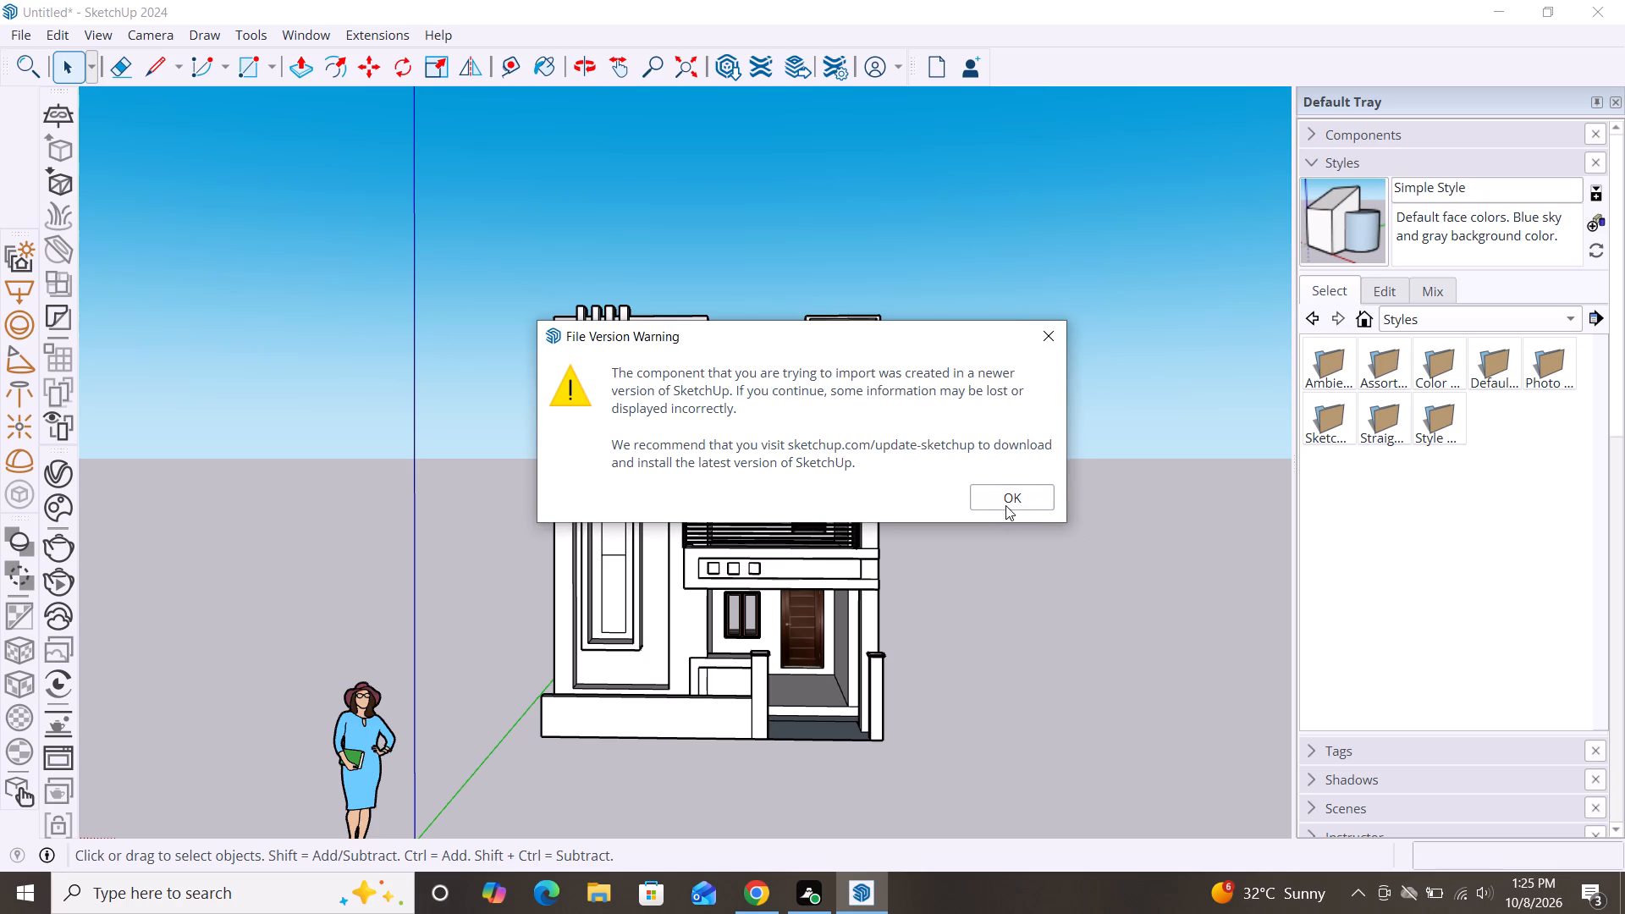
pyautogui.click(1009, 504)
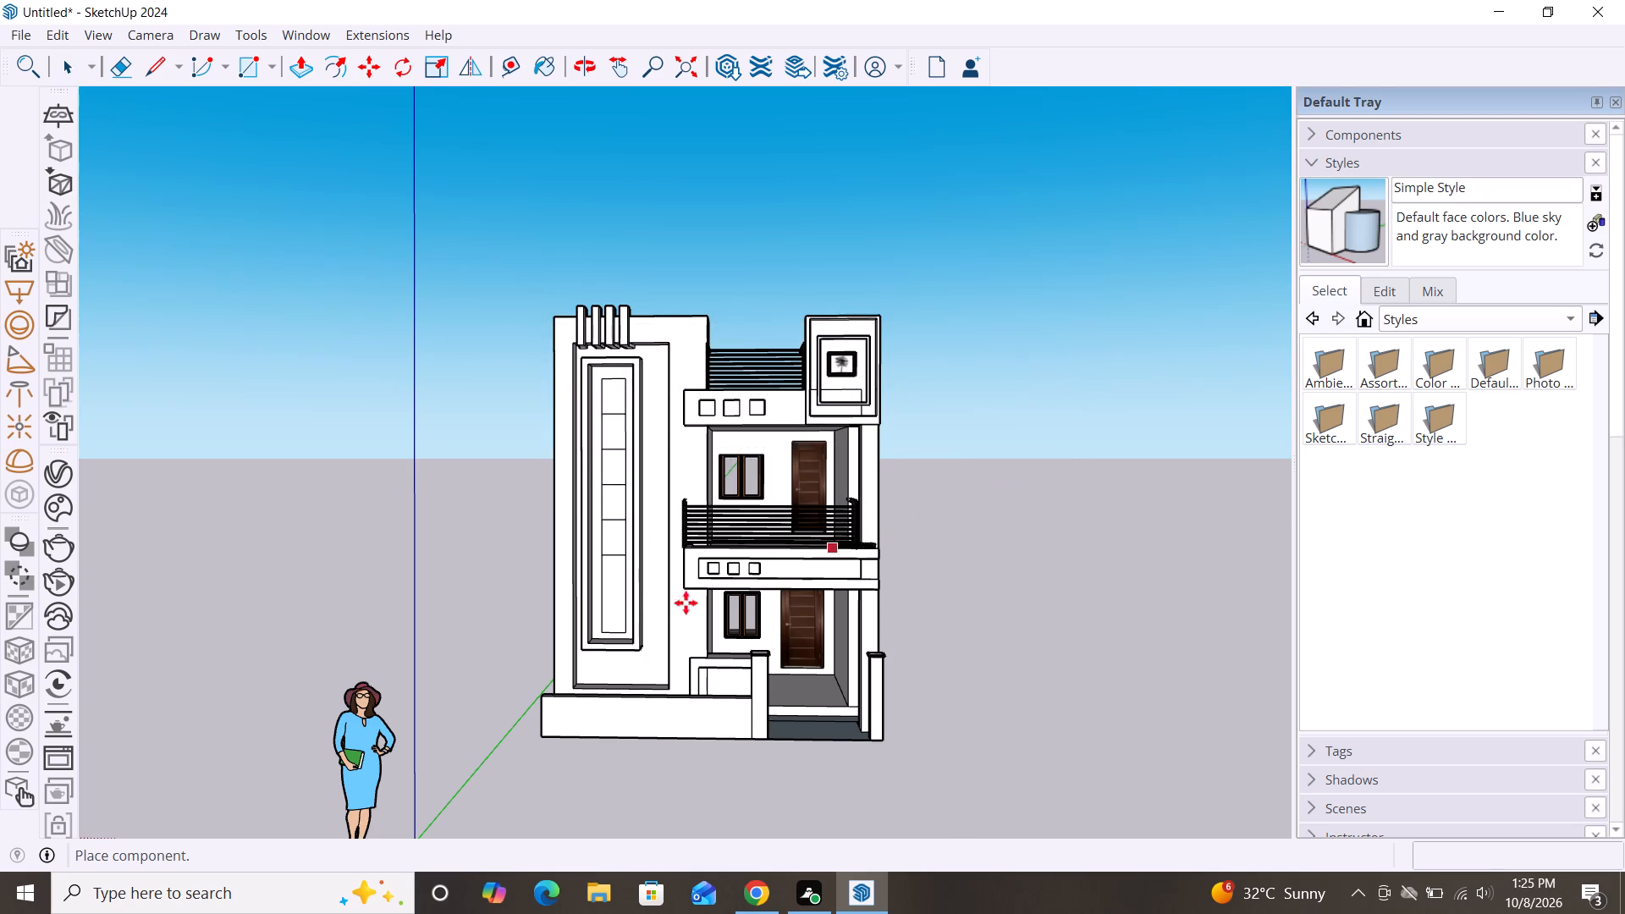
# Place the imported grass strip on the open ground beside the house's entrance side.
pyautogui.scroll(4, 598, 687)
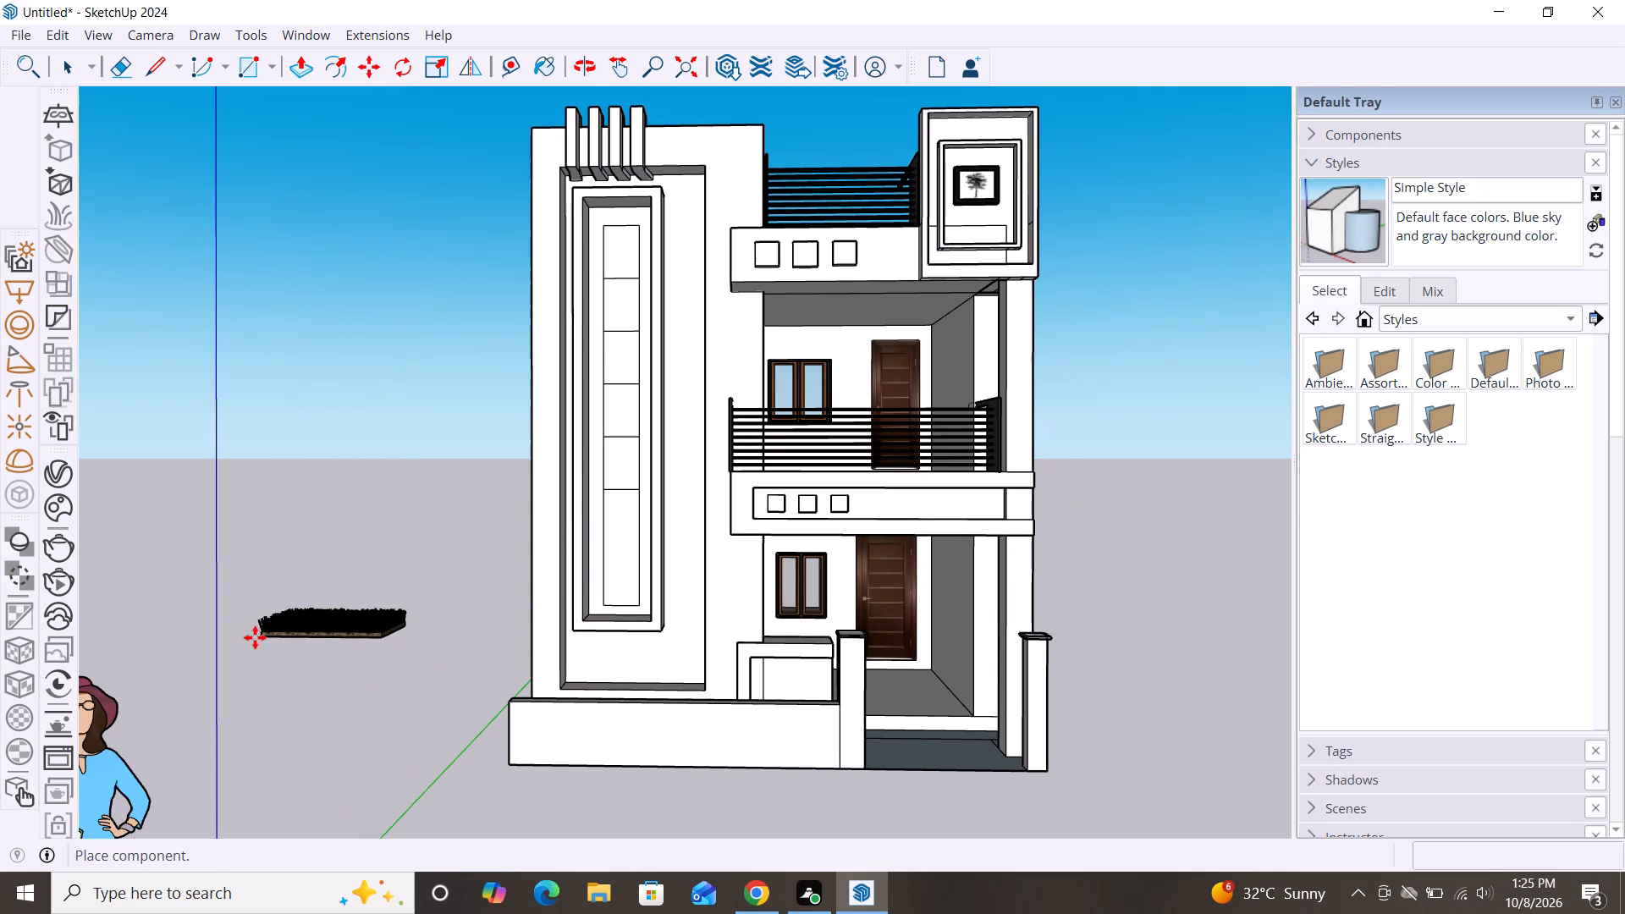
pyautogui.scroll(-7, 180, 554)
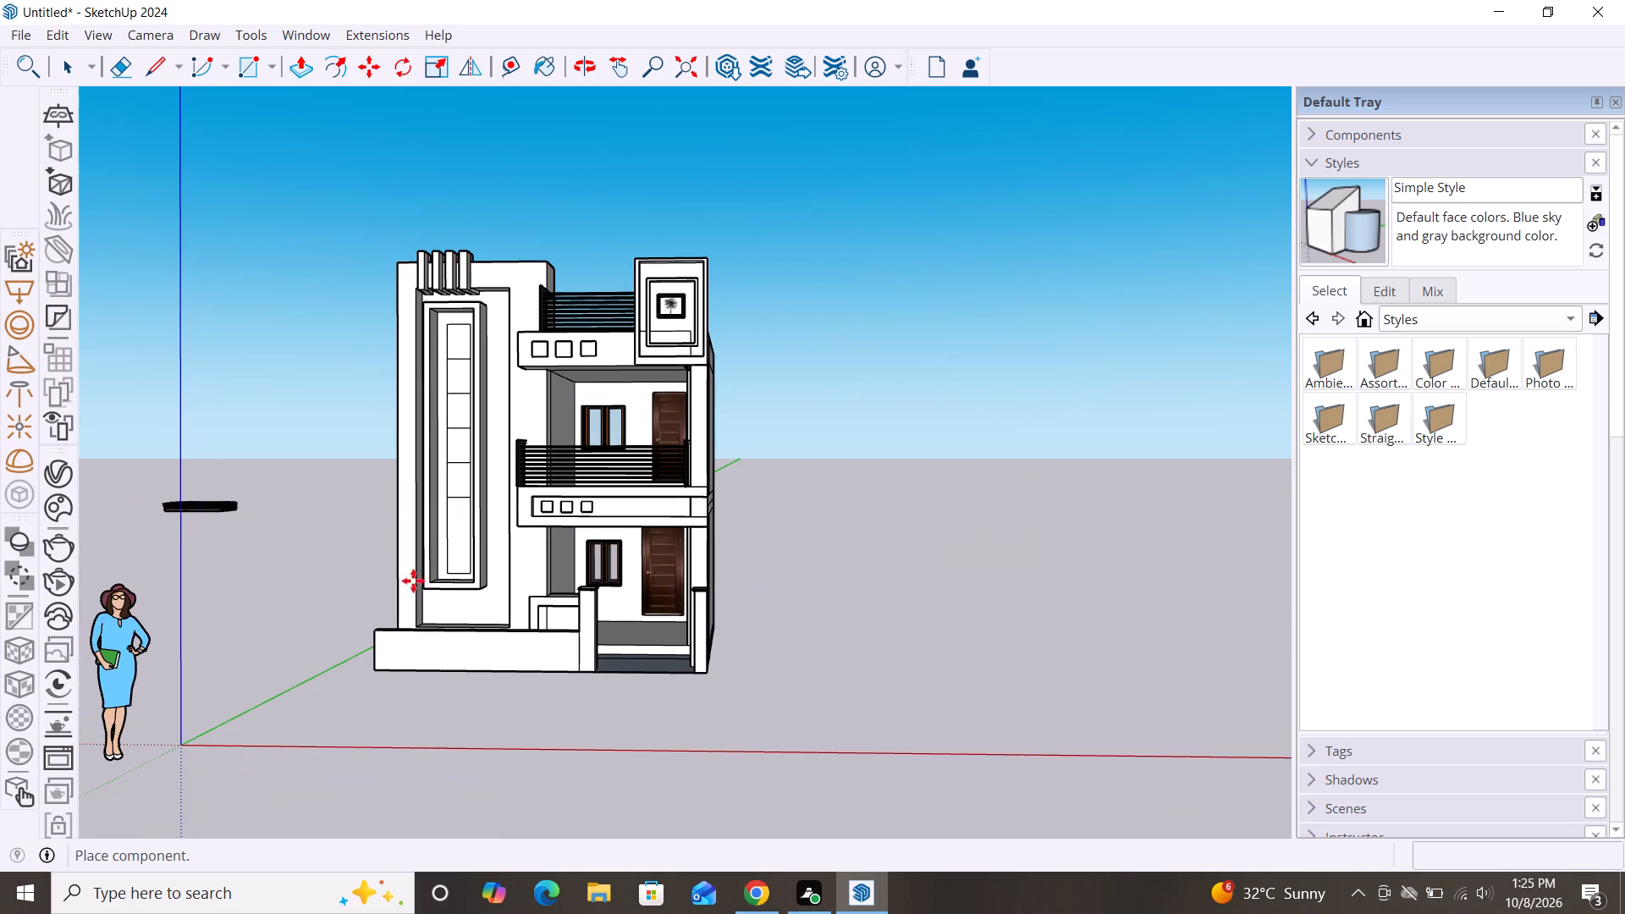
pyautogui.click(857, 603)
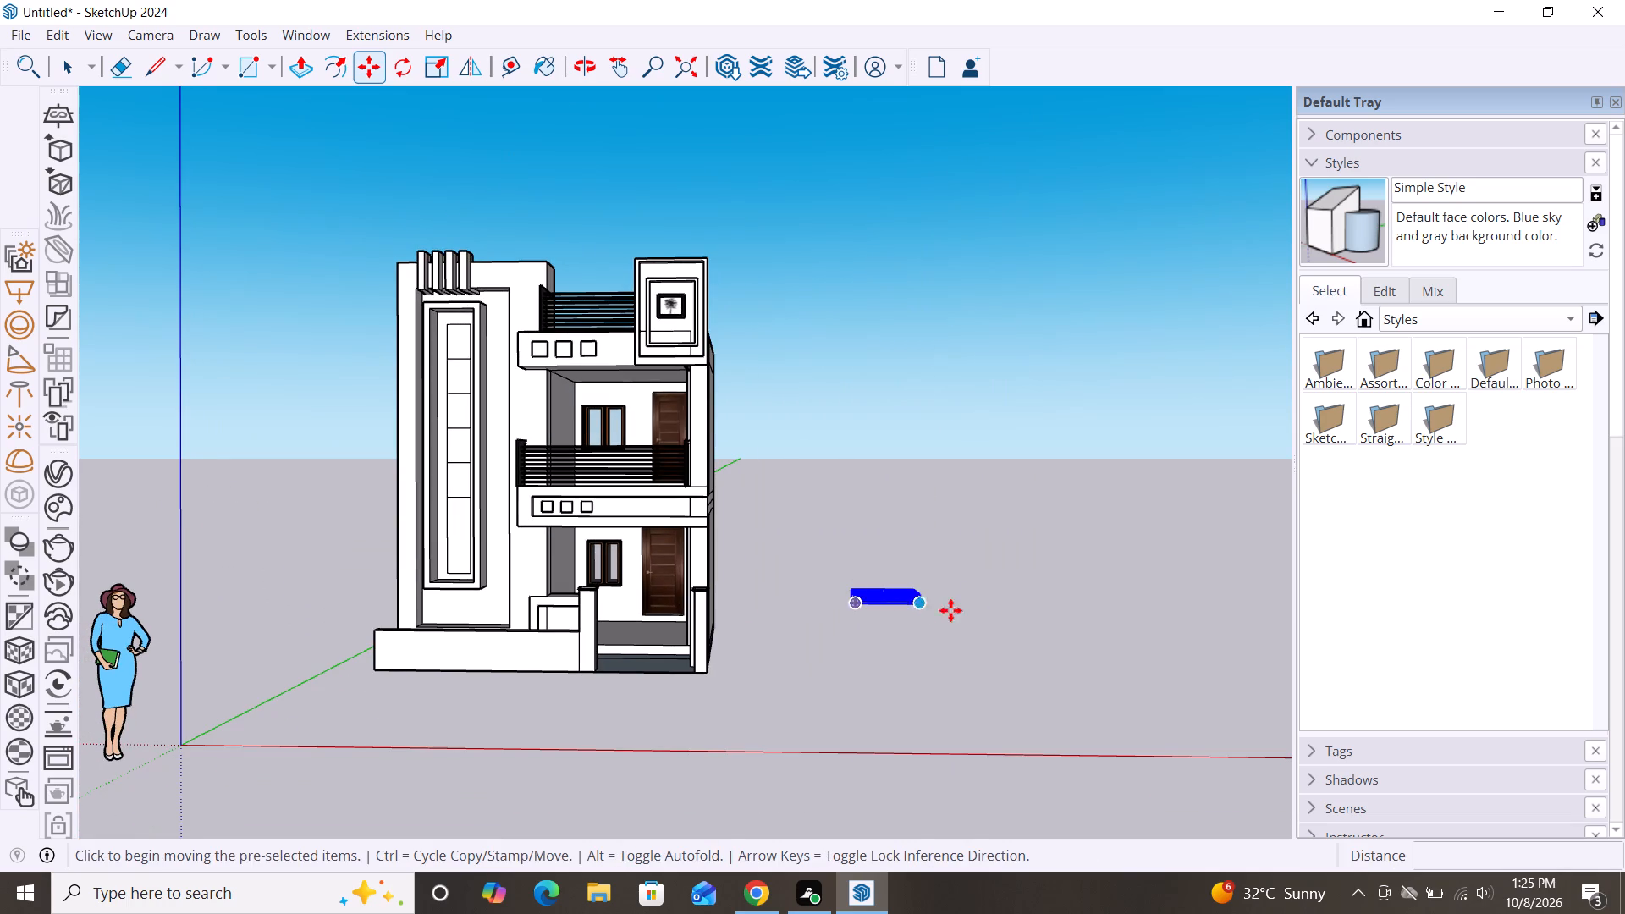
# Scale the grass strip up uniformly until it is nearly as long as the house front is wide.
pyautogui.press('s')
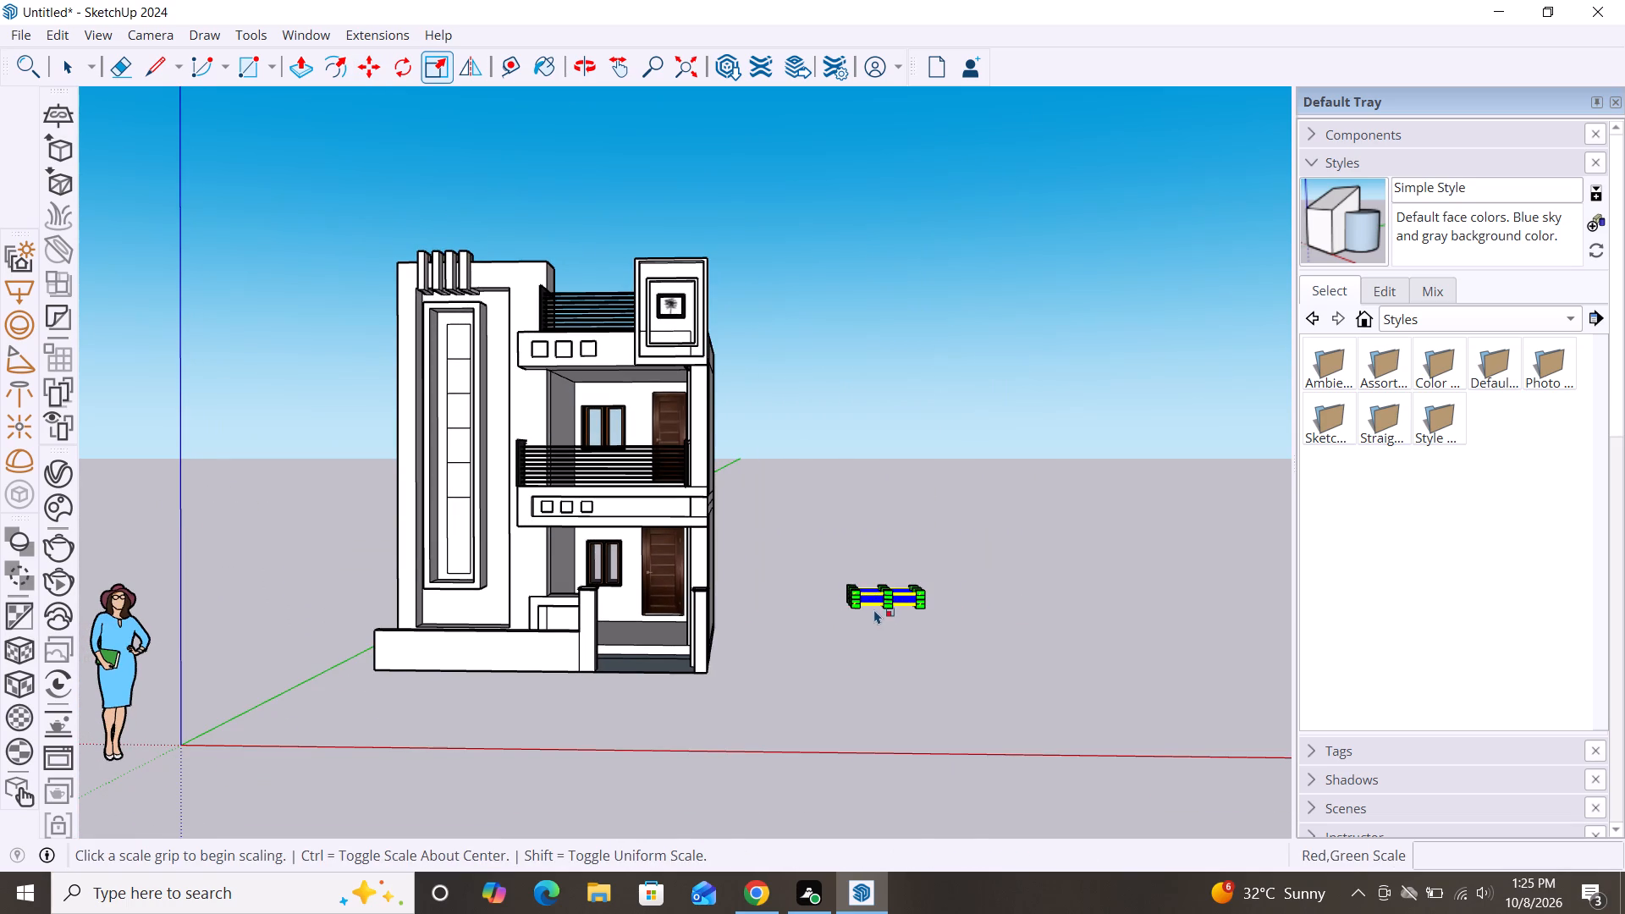
pyautogui.moveTo(926, 595); pyautogui.dragTo(967, 595)
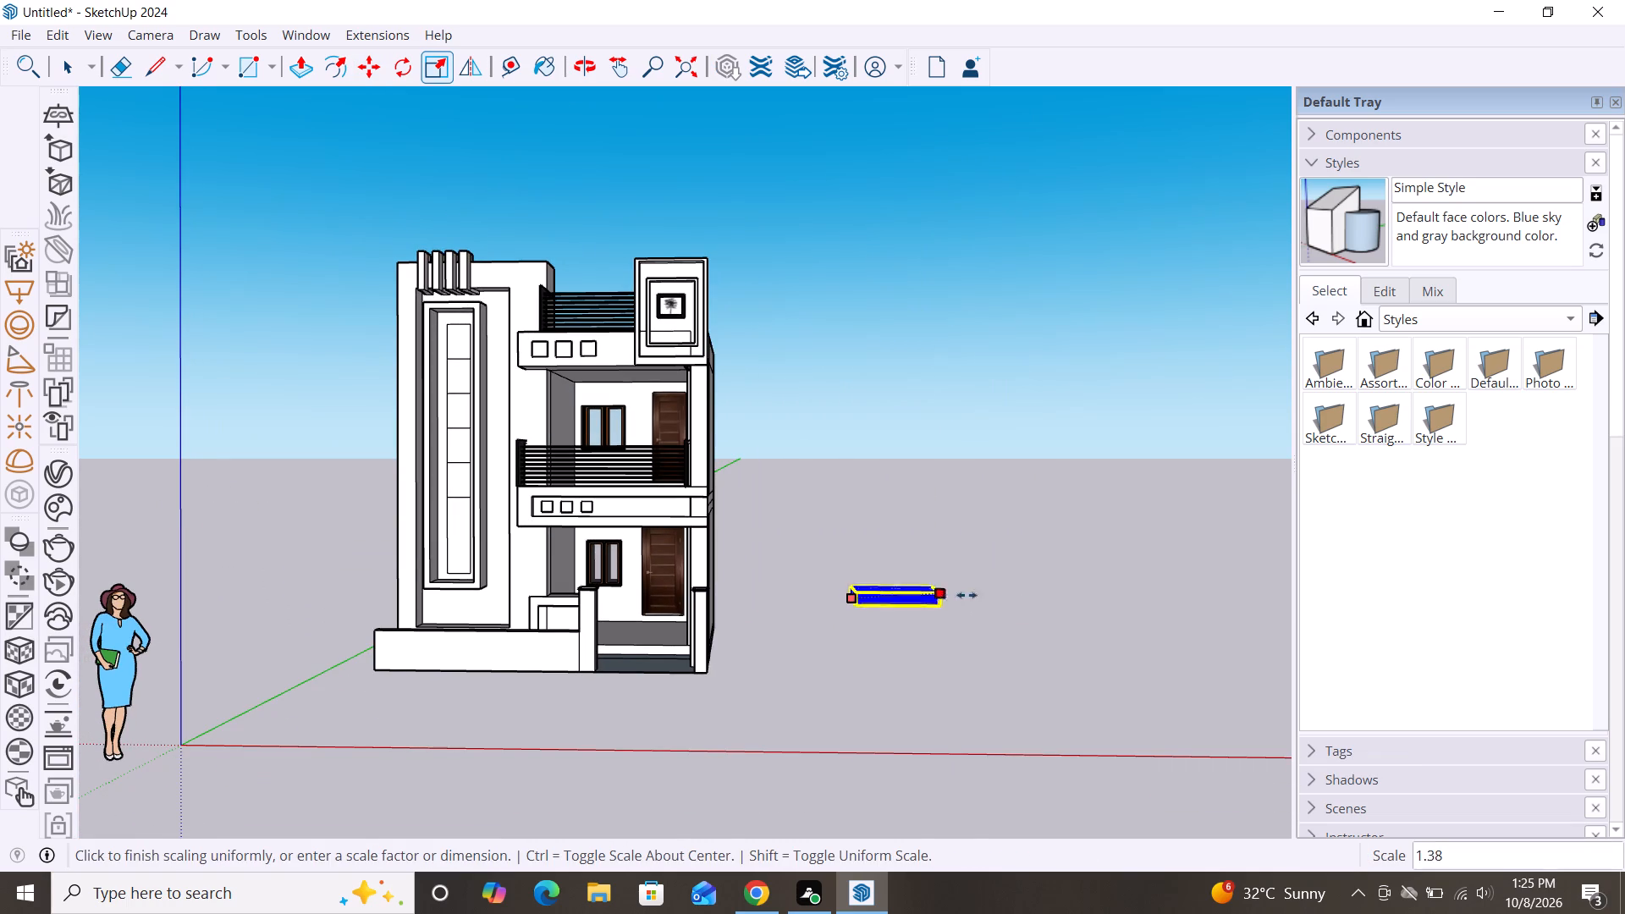
pyautogui.moveTo(967, 595); pyautogui.dragTo(1184, 543)
pyautogui.doubleClick(1186, 543)
pyautogui.moveTo(1199, 536); pyautogui.dragTo(1230, 524)
pyautogui.click(1229, 524)
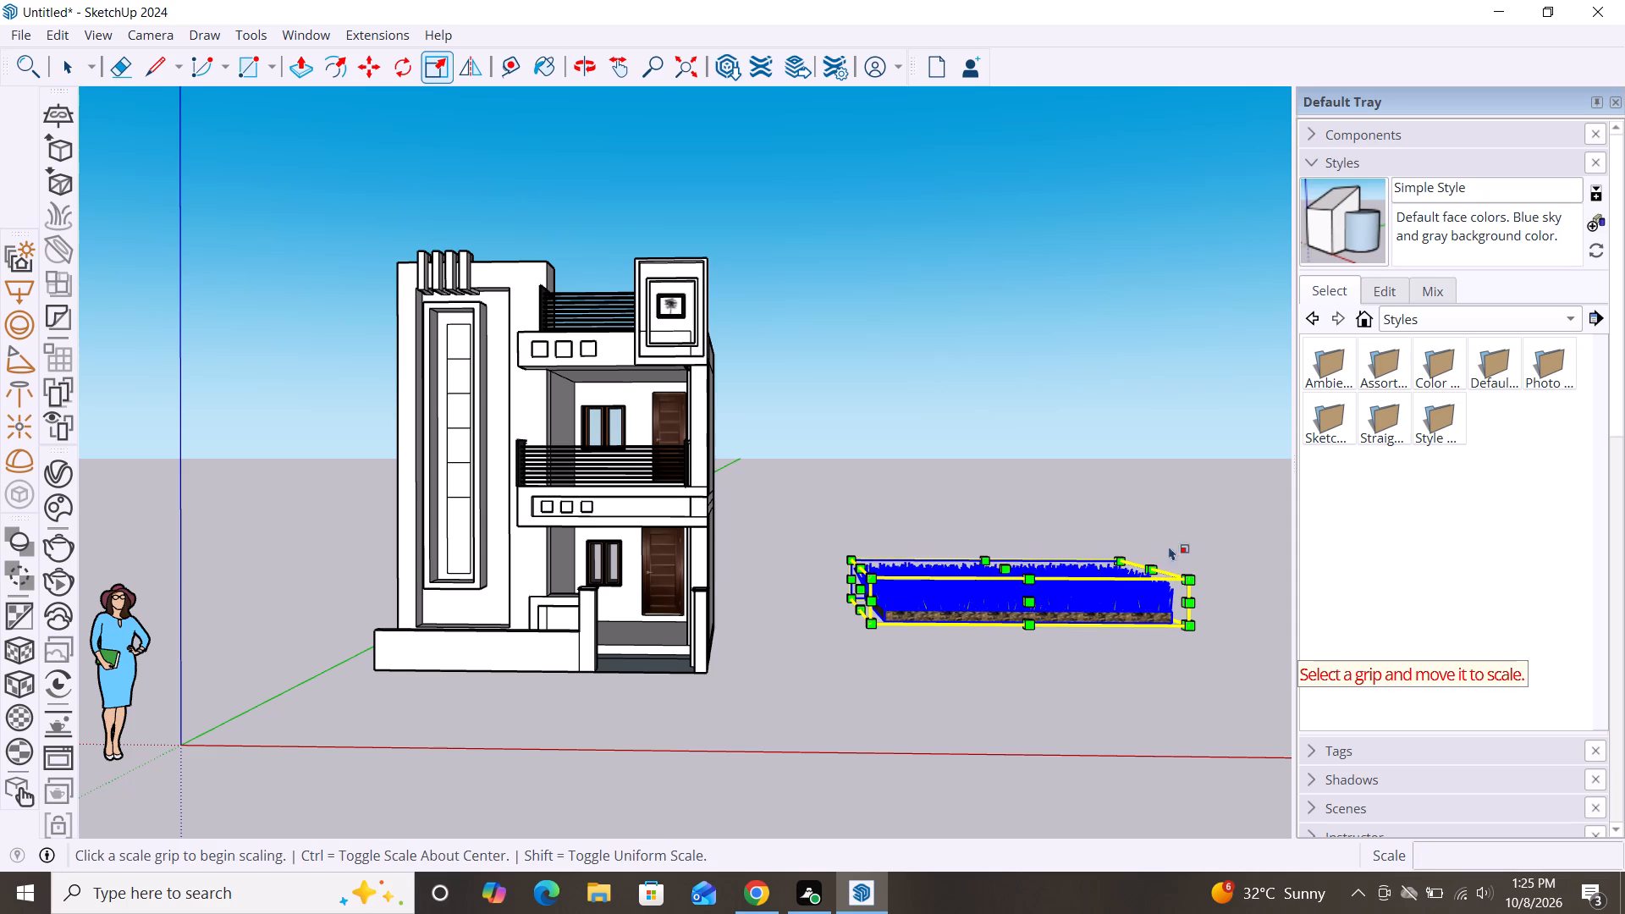
# Narrow the grass strip's depth along the green axis to a scale of about 0.27.
pyautogui.moveTo(1036, 608); pyautogui.dragTo(998, 536)
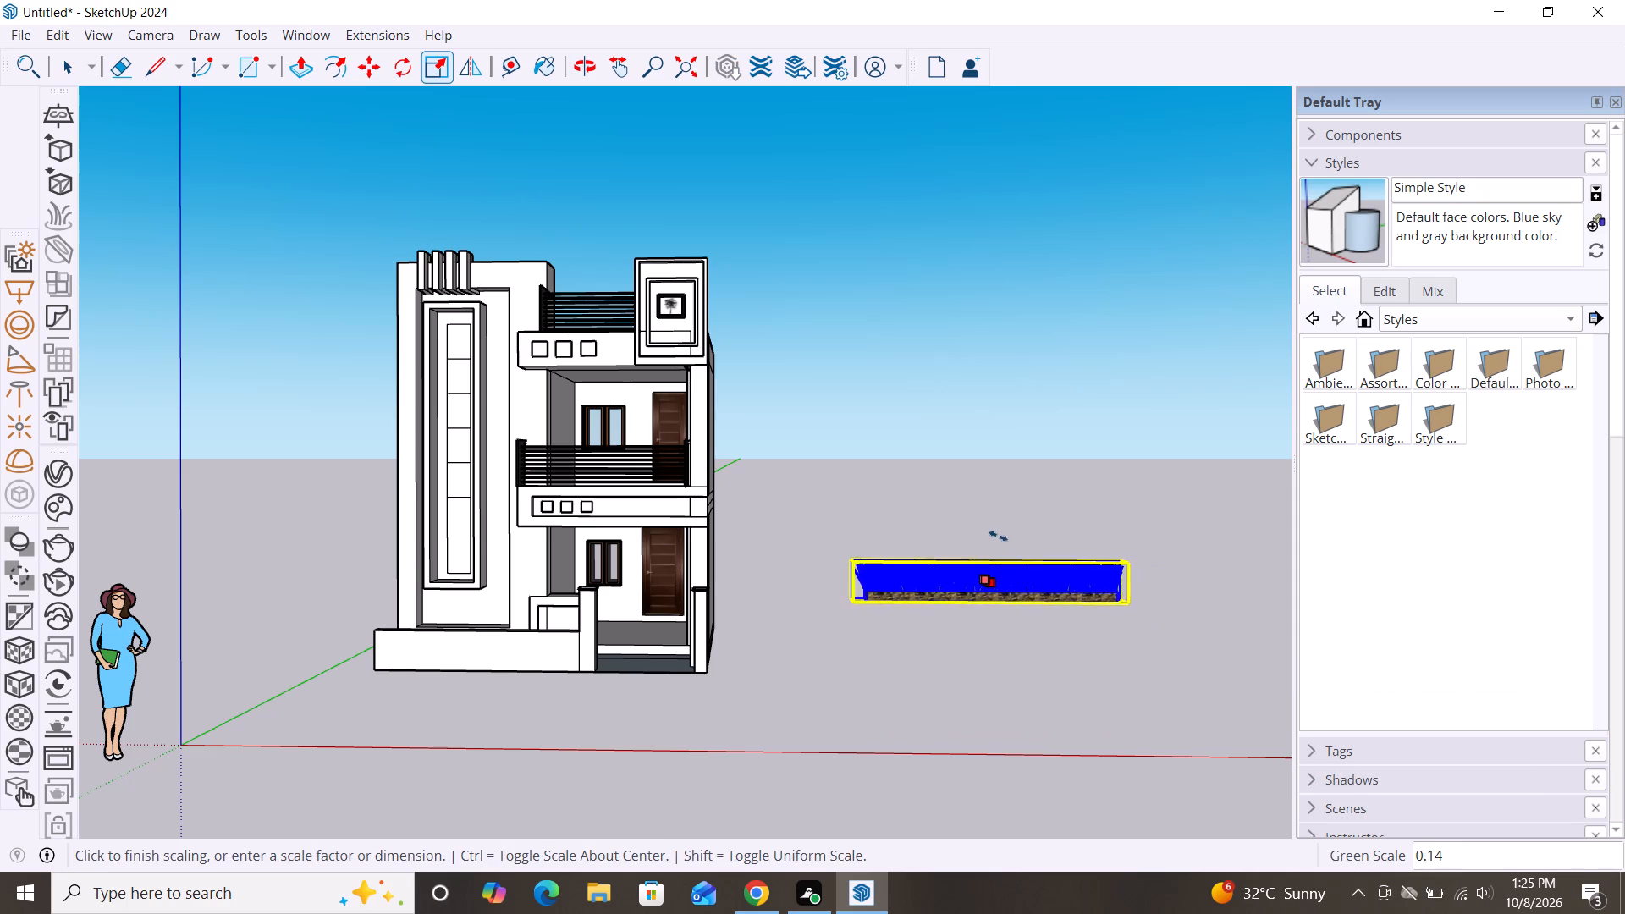
pyautogui.moveTo(998, 536); pyautogui.dragTo(1000, 529)
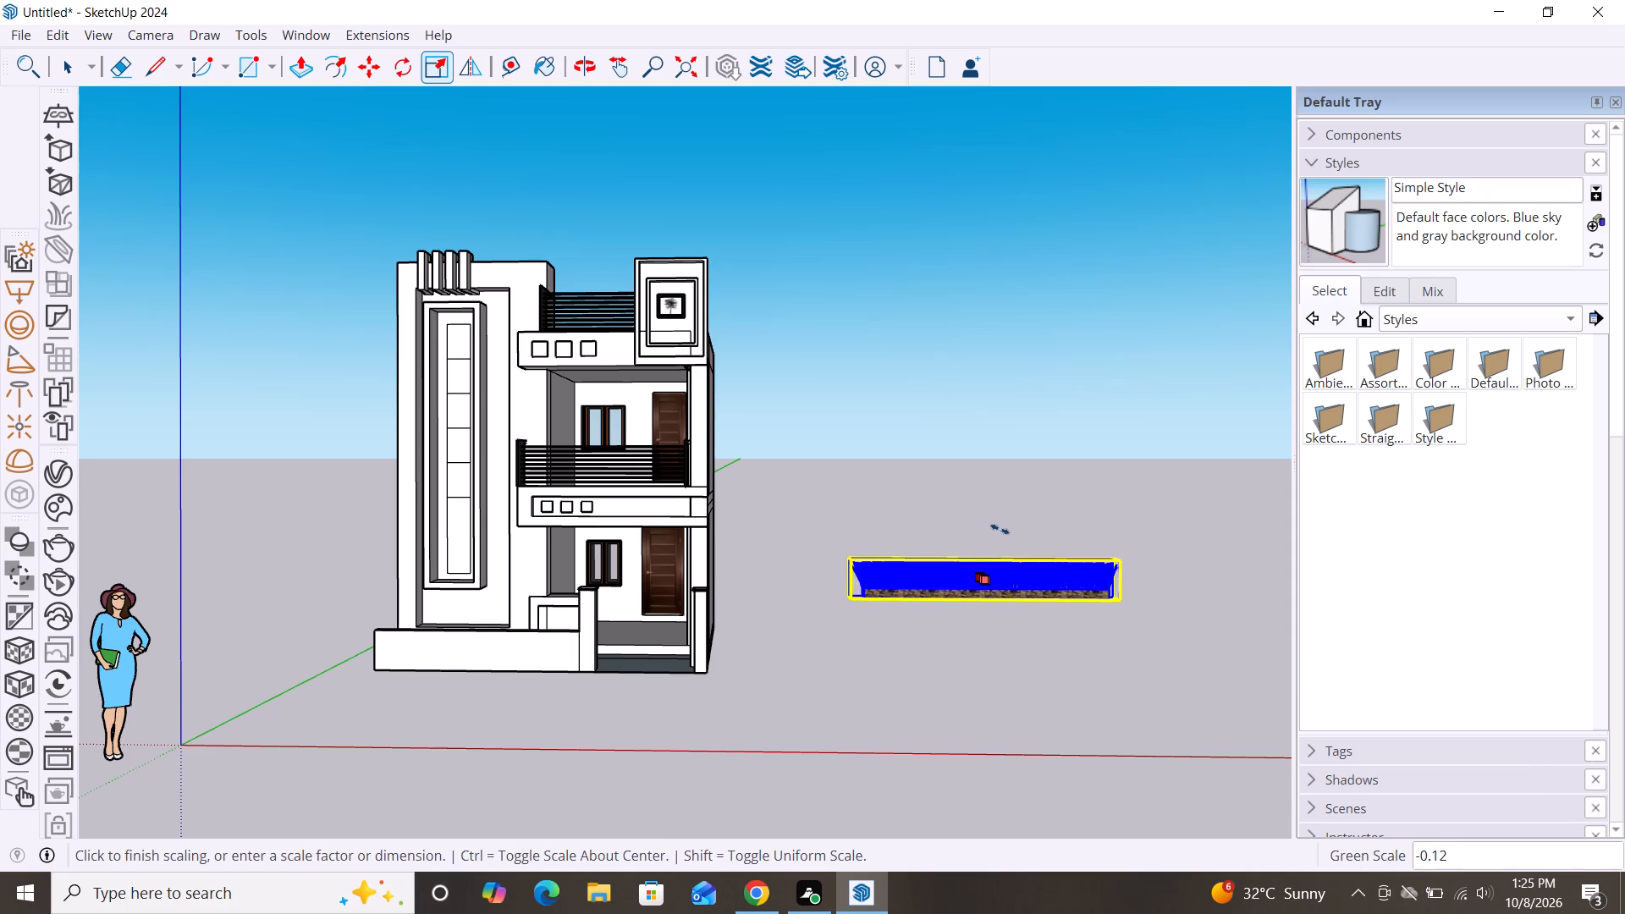
pyautogui.moveTo(1000, 529); pyautogui.dragTo(1010, 537)
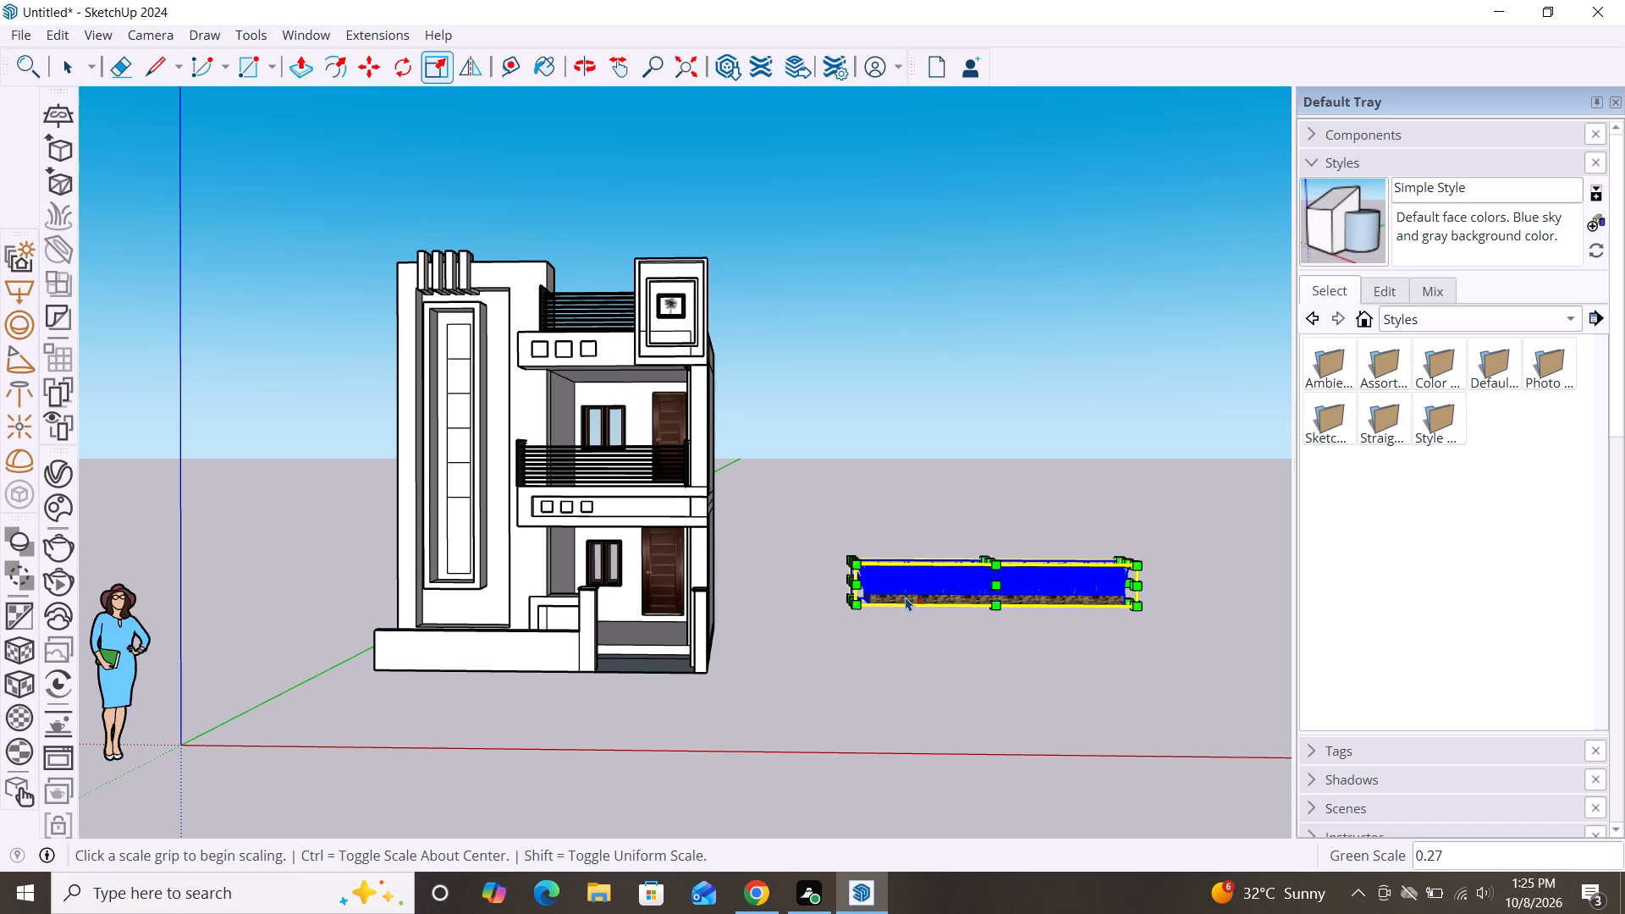
pyautogui.click(797, 650)
# Move the grass strip down onto the floor between the tower base and the low front wall, near the open end.
pyautogui.press('m')
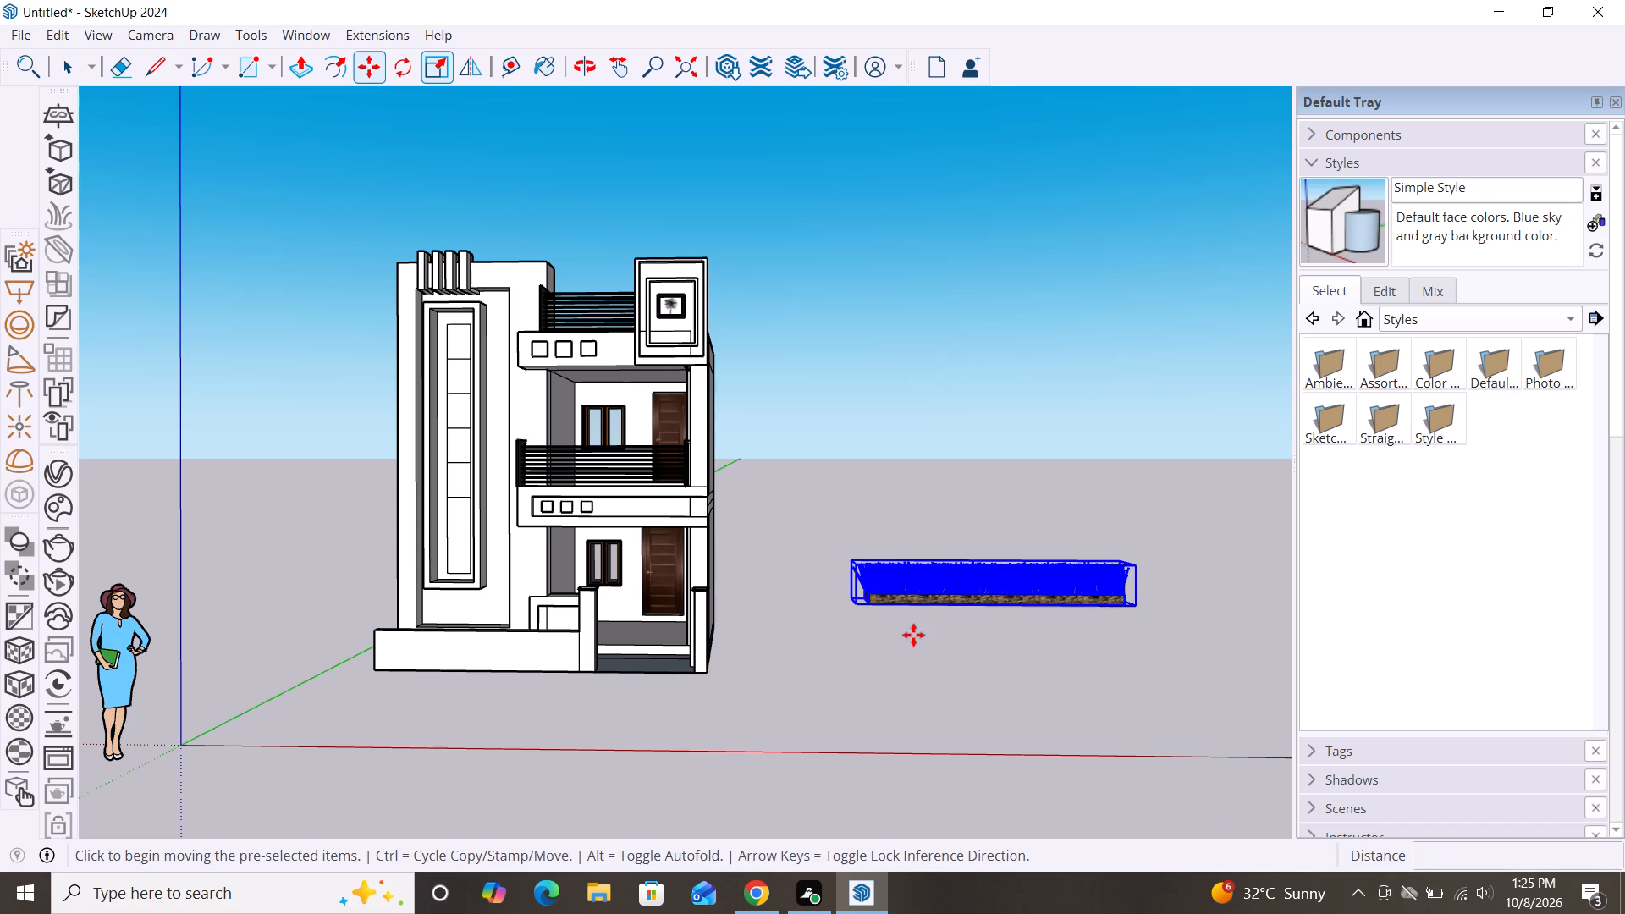
pyautogui.click(863, 608)
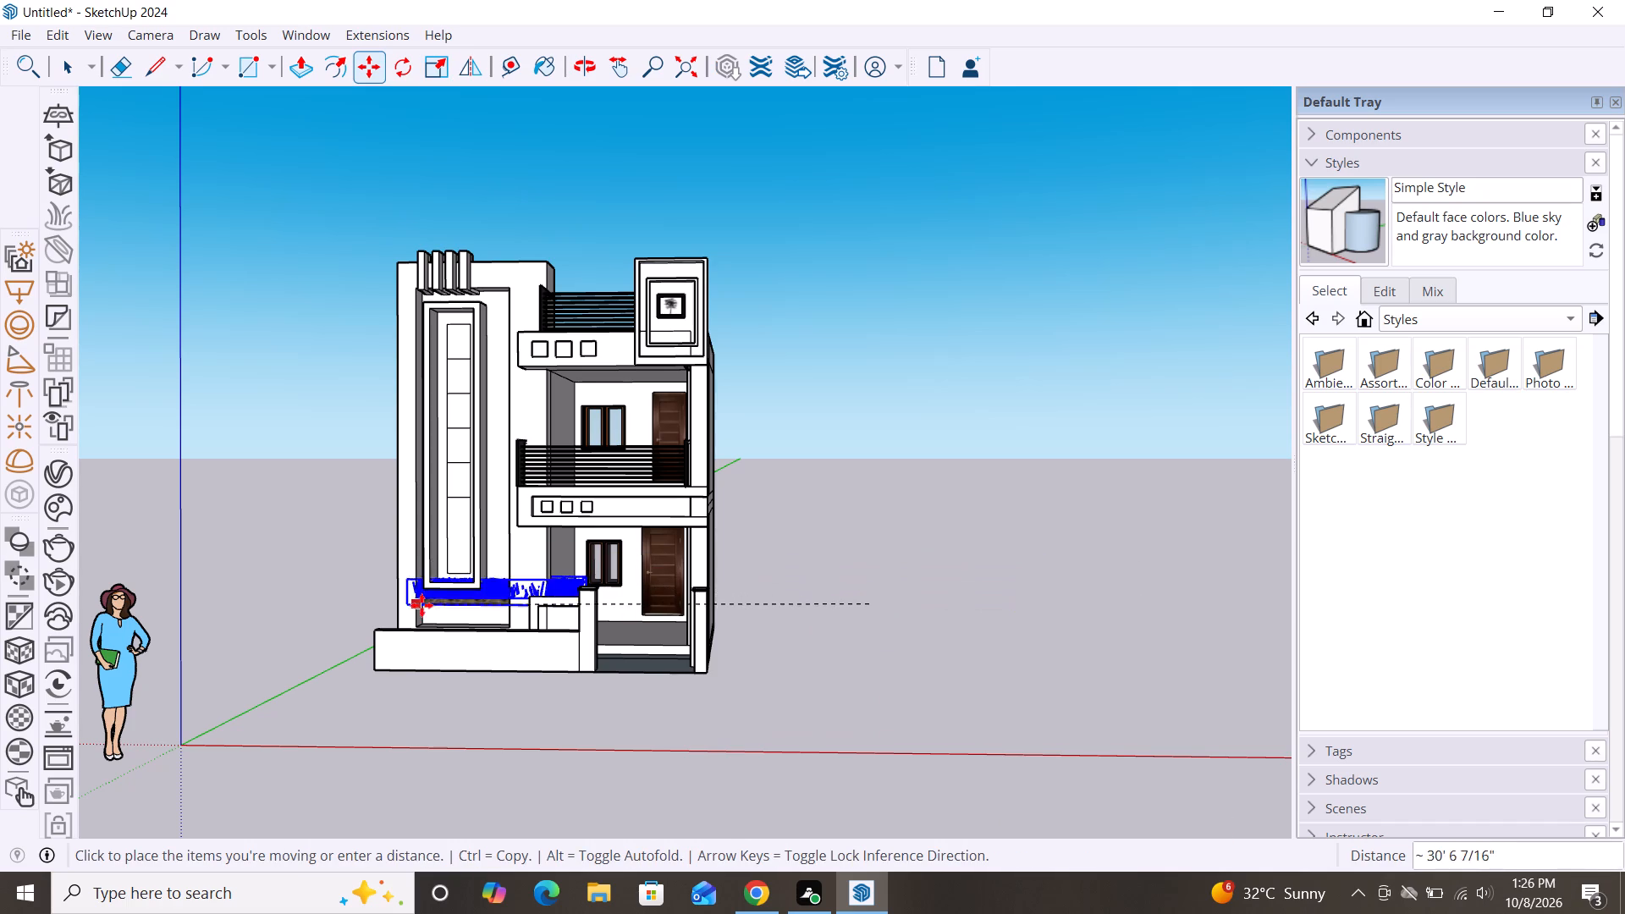
pyautogui.scroll(8, 416, 627)
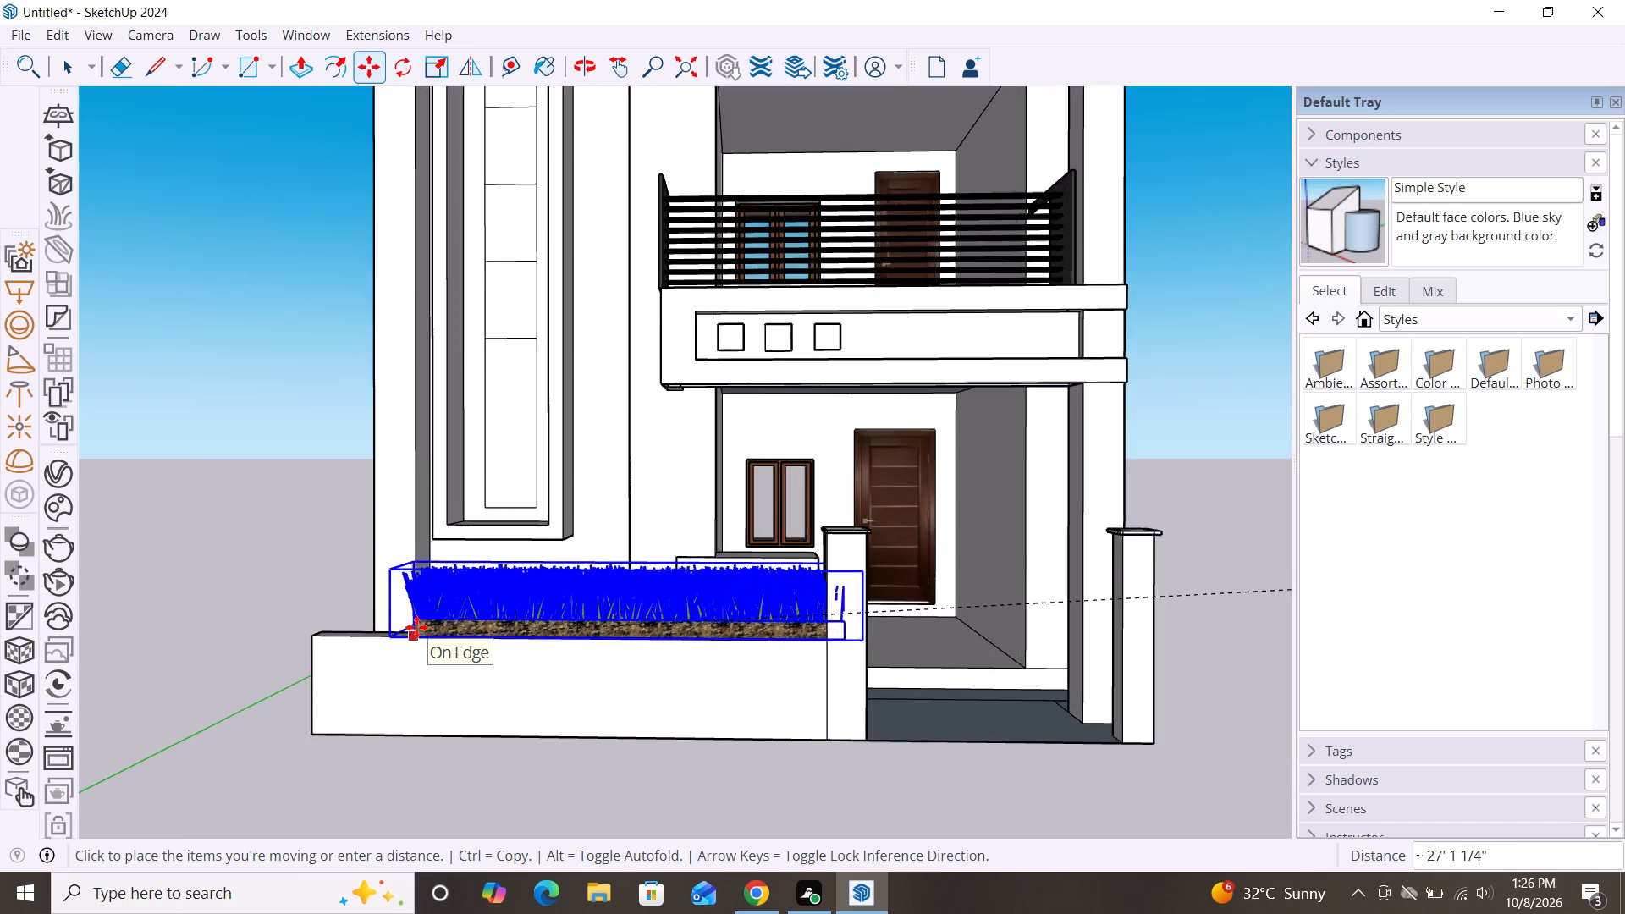
pyautogui.scroll(4, 416, 627)
pyautogui.moveTo(416, 627); pyautogui.dragTo(454, 829, button='middle')
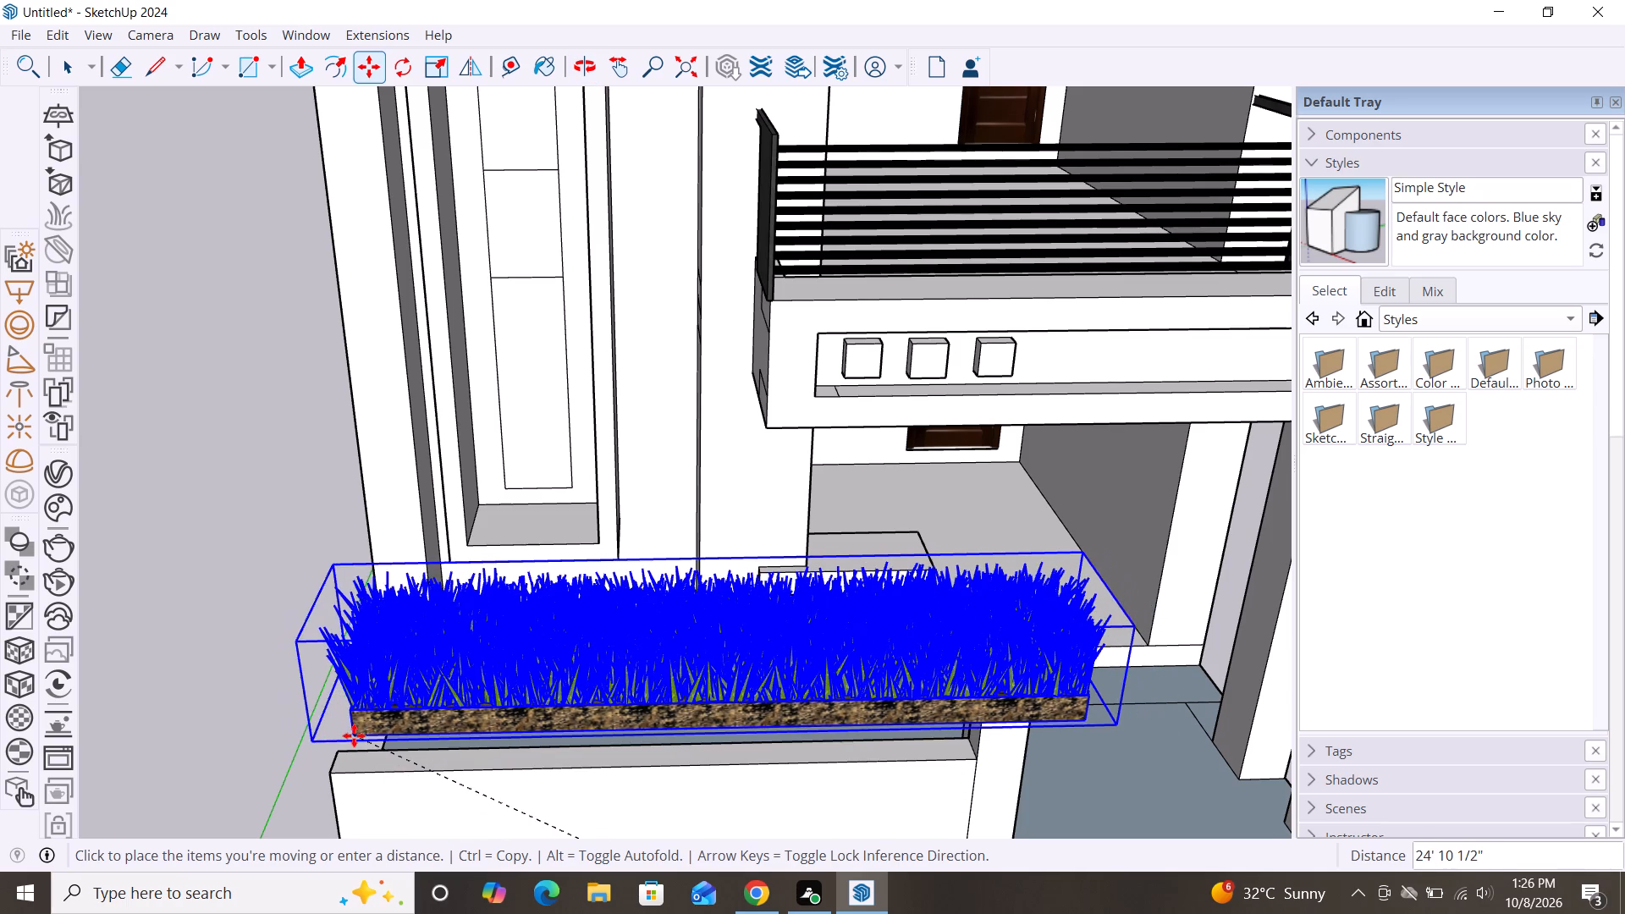
pyautogui.click(333, 719)
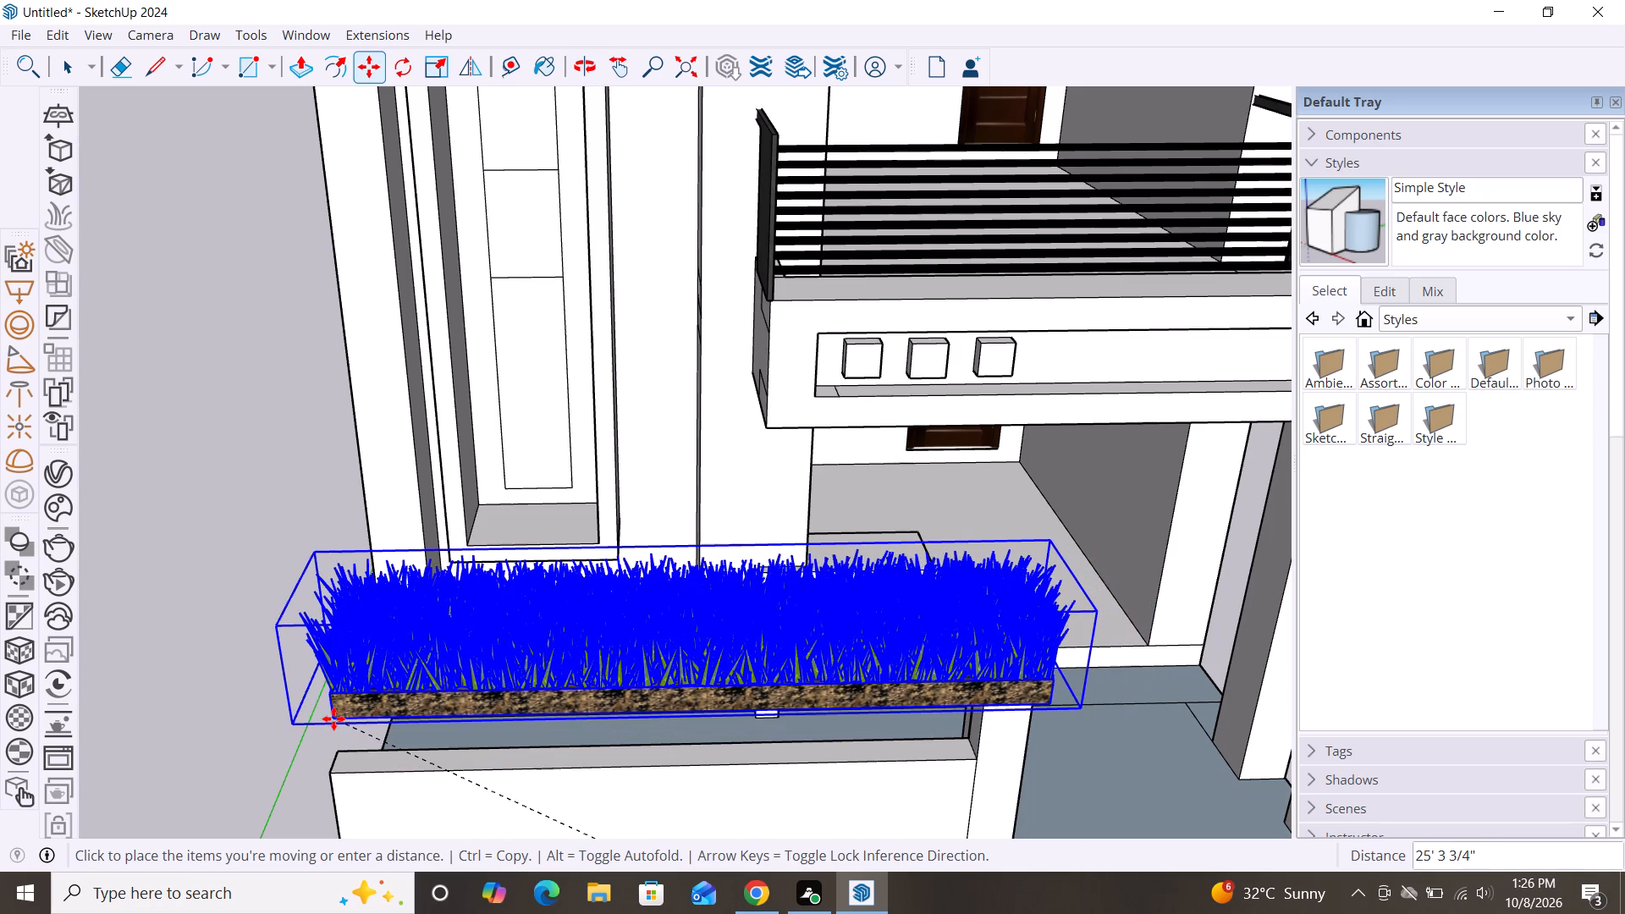
pyautogui.keyDown('alt'); pyautogui.moveTo(311, 775); pyautogui.dragTo(674, 761, button='middle'); pyautogui.keyUp('alt')
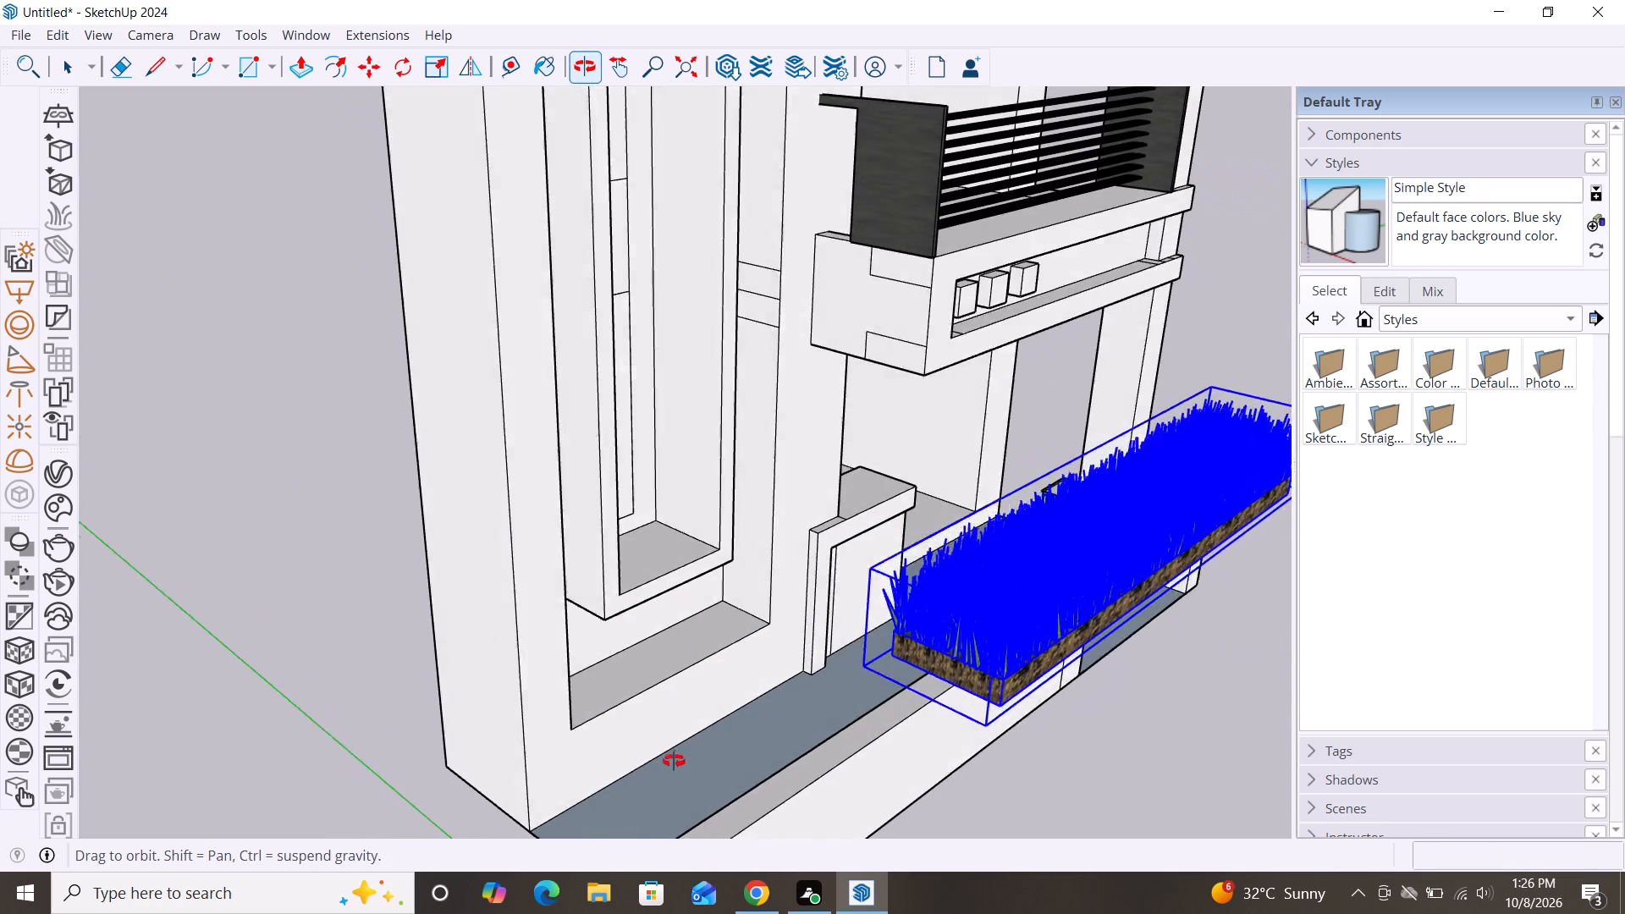
pyautogui.keyDown('alt'); pyautogui.moveTo(674, 761); pyautogui.dragTo(776, 696, button='middle'); pyautogui.keyUp('alt')
pyautogui.scroll(-3, 915, 251)
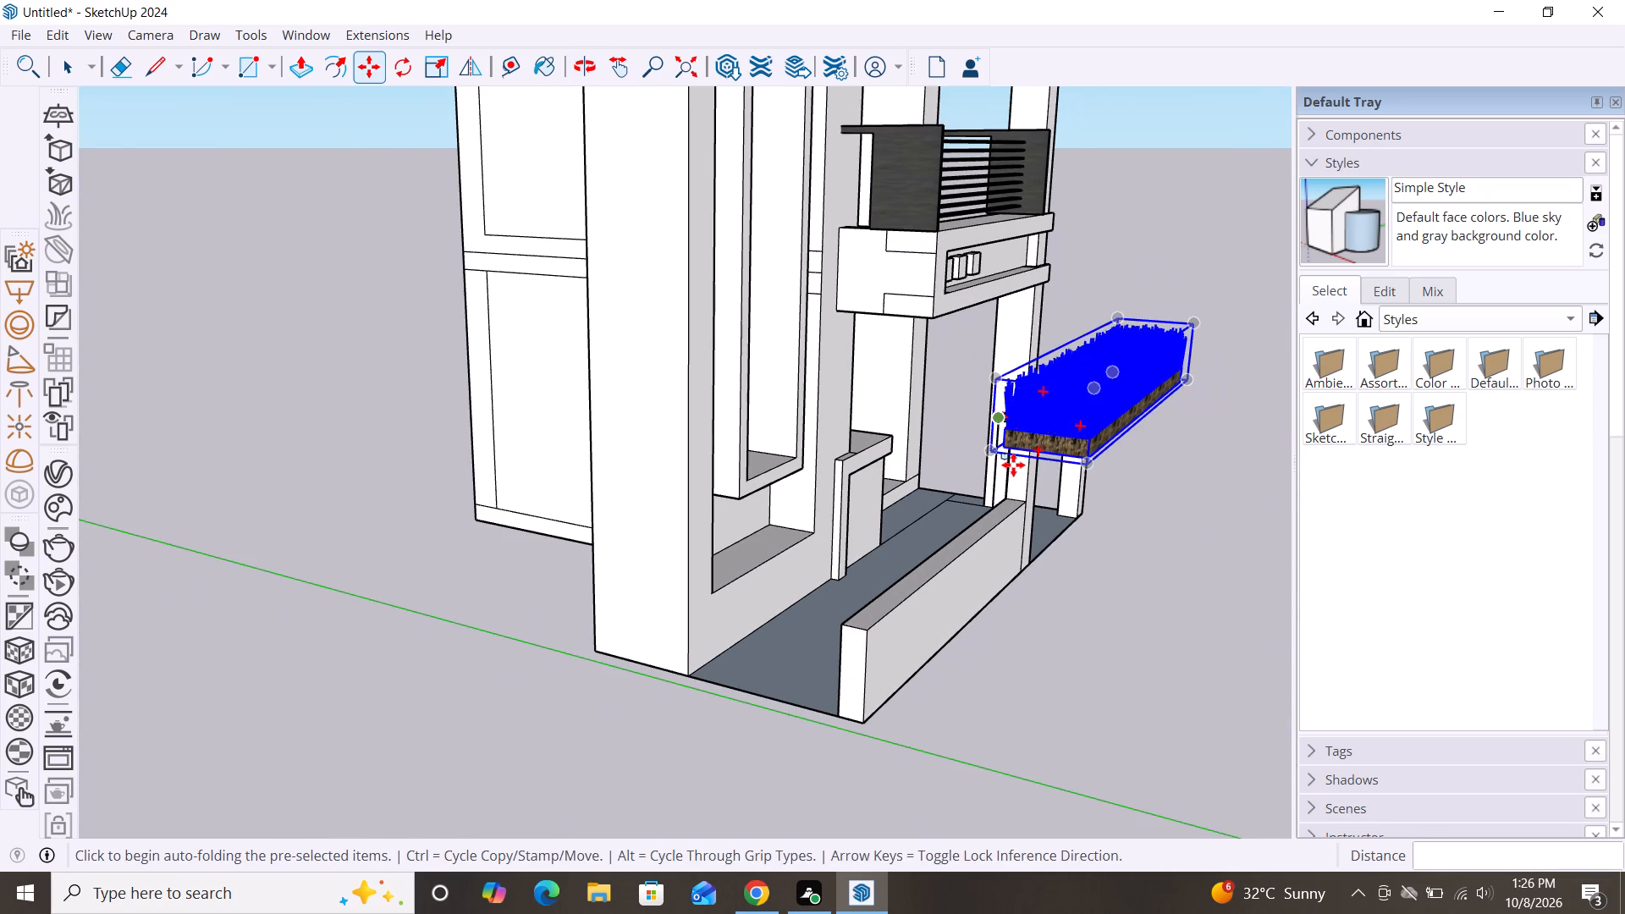
pyautogui.moveTo(995, 456); pyautogui.dragTo(986, 461)
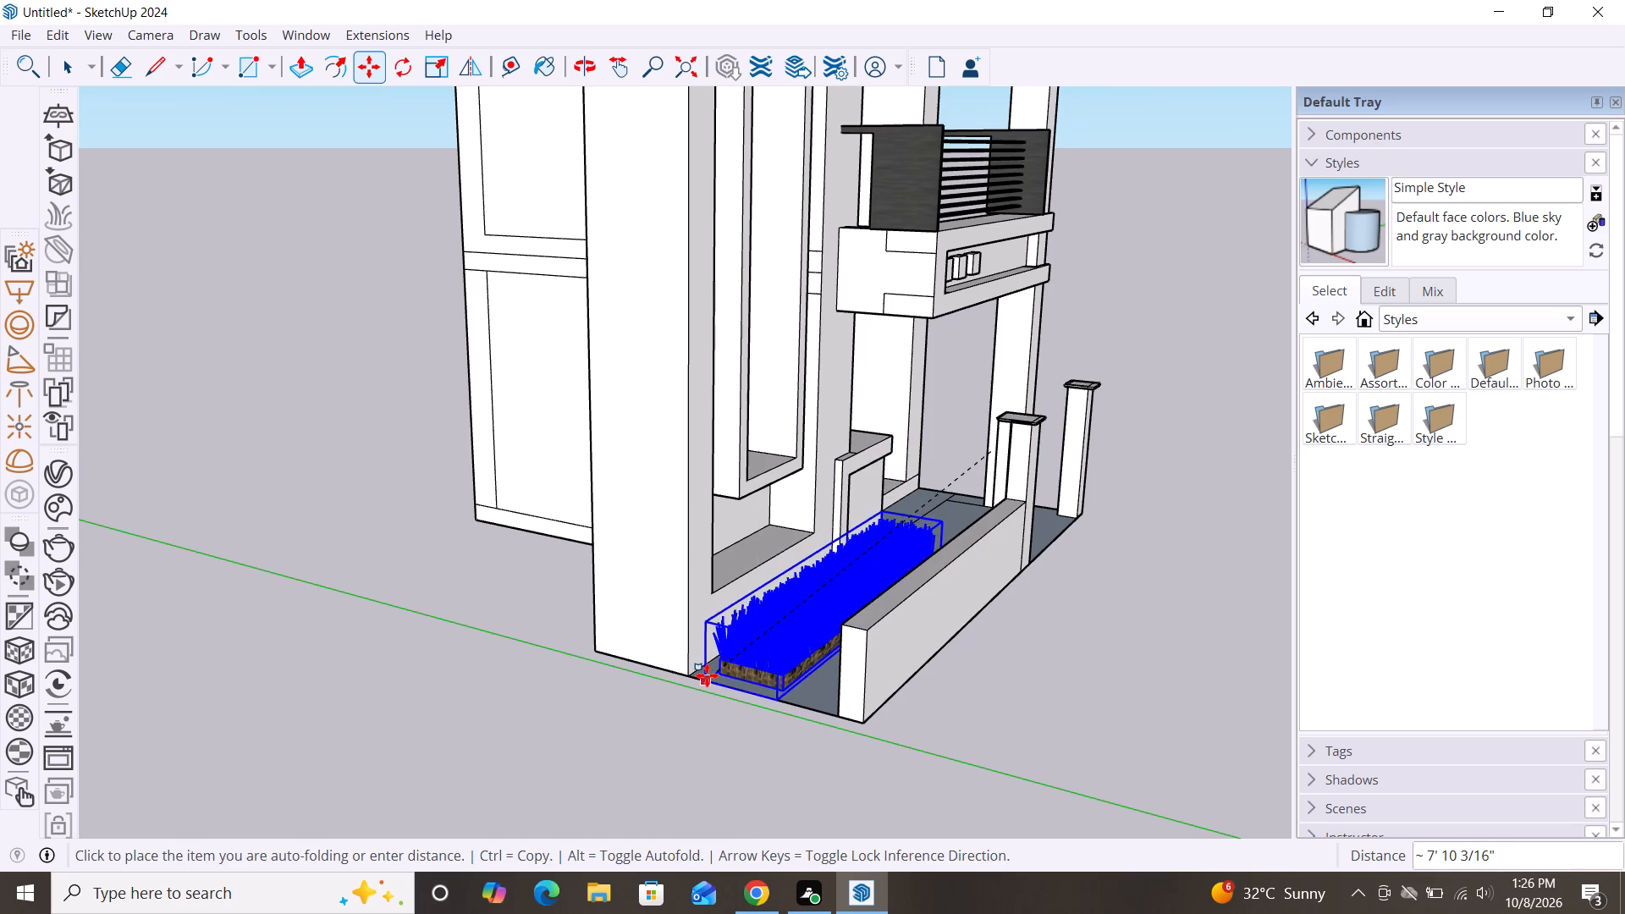
pyautogui.scroll(9, 707, 675)
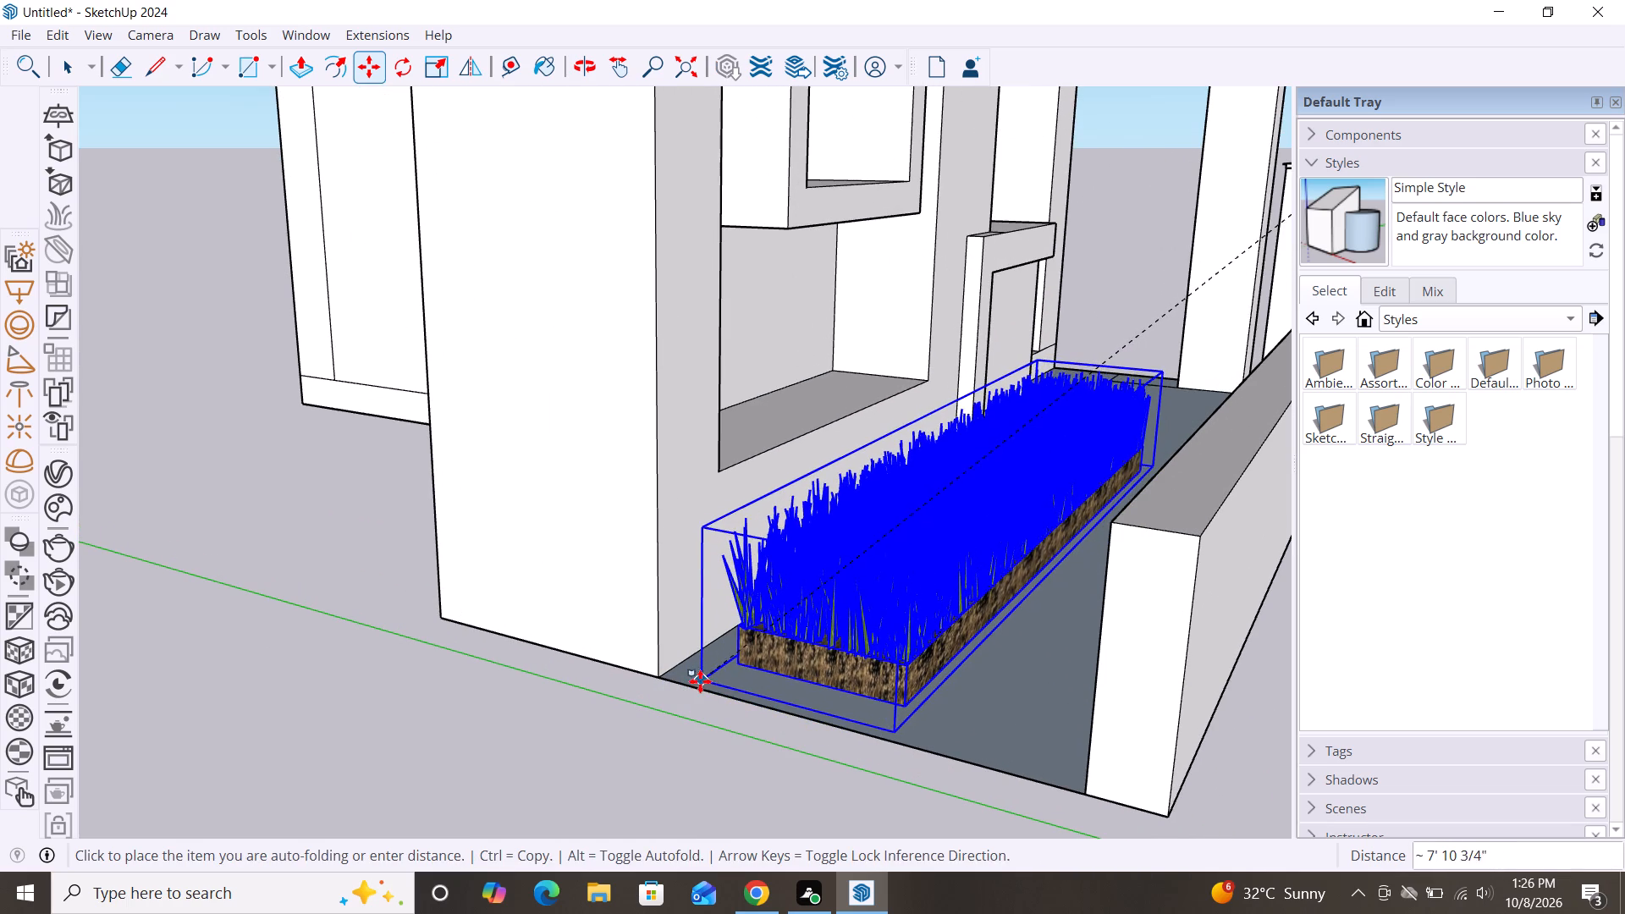
pyautogui.click(697, 685)
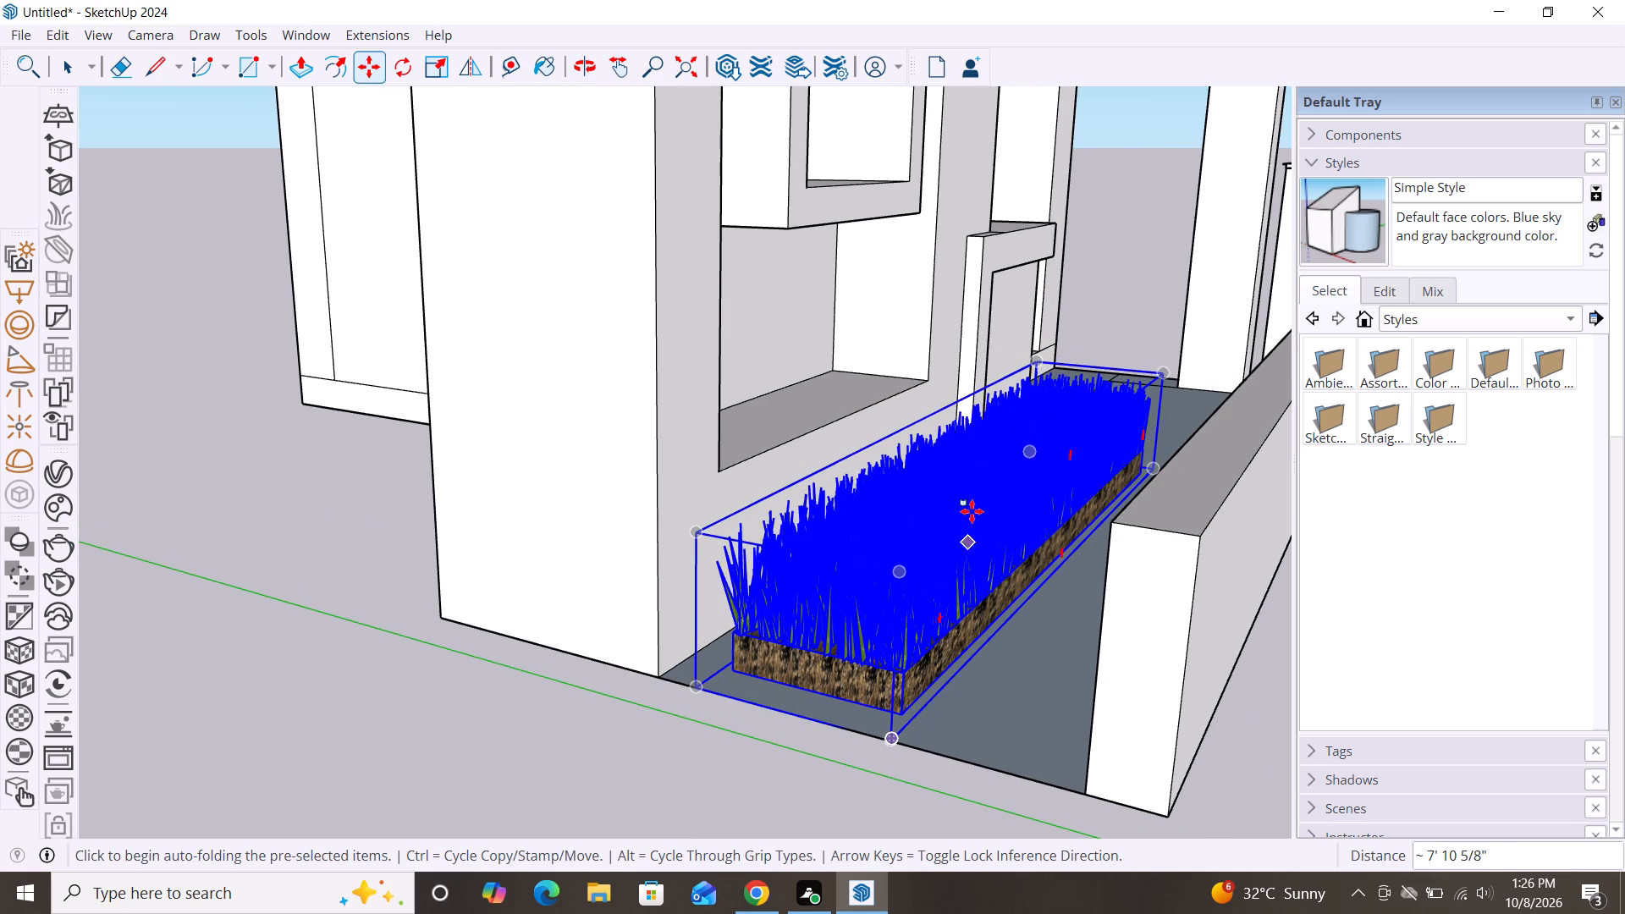
# Scale the grass strip's height along the blue axis by about 1.64 so it rises above the low front wall.
pyautogui.scroll(-6, 969, 507)
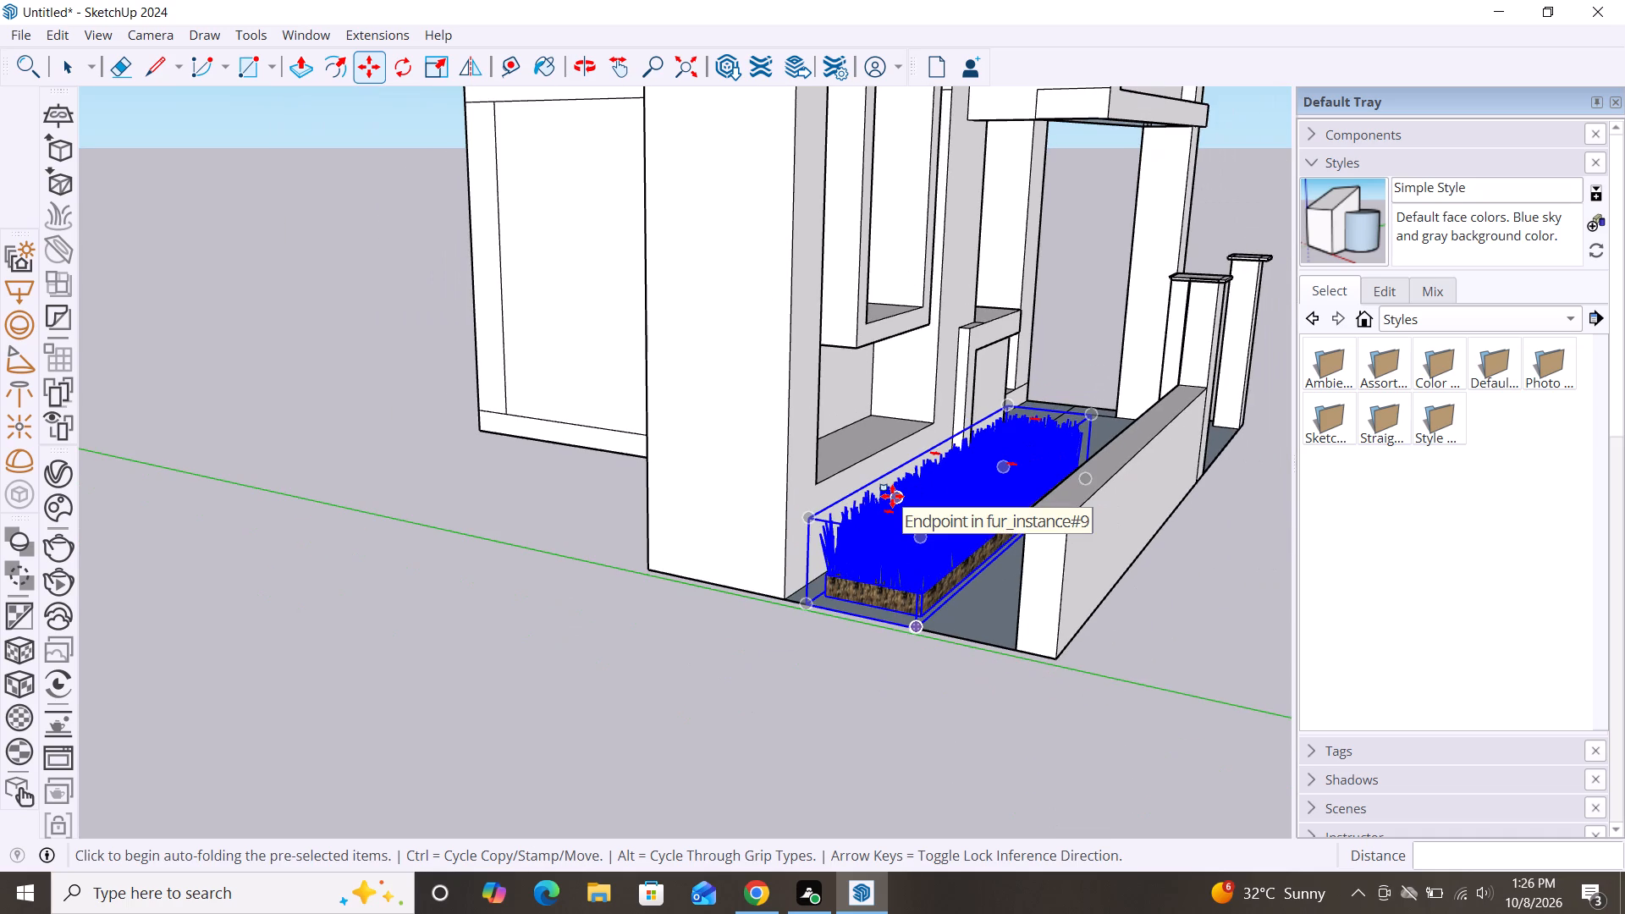
pyautogui.press('s')
pyautogui.moveTo(966, 449); pyautogui.dragTo(966, 438)
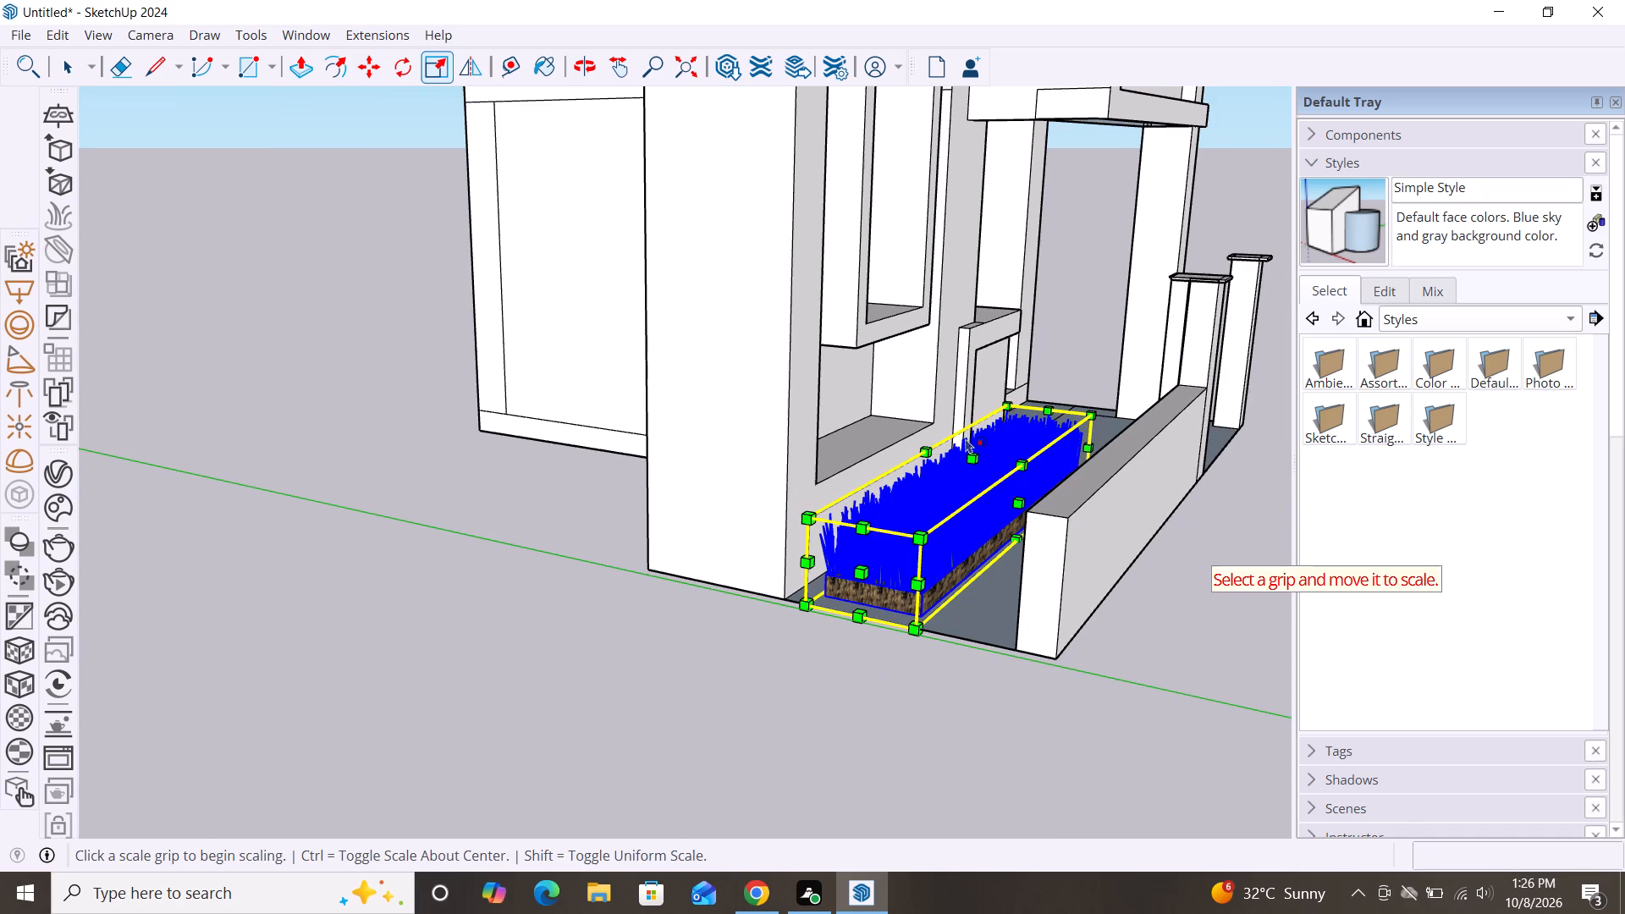
pyautogui.moveTo(966, 438); pyautogui.dragTo(982, 343)
pyautogui.click(982, 343)
pyautogui.moveTo(978, 458); pyautogui.dragTo(972, 421)
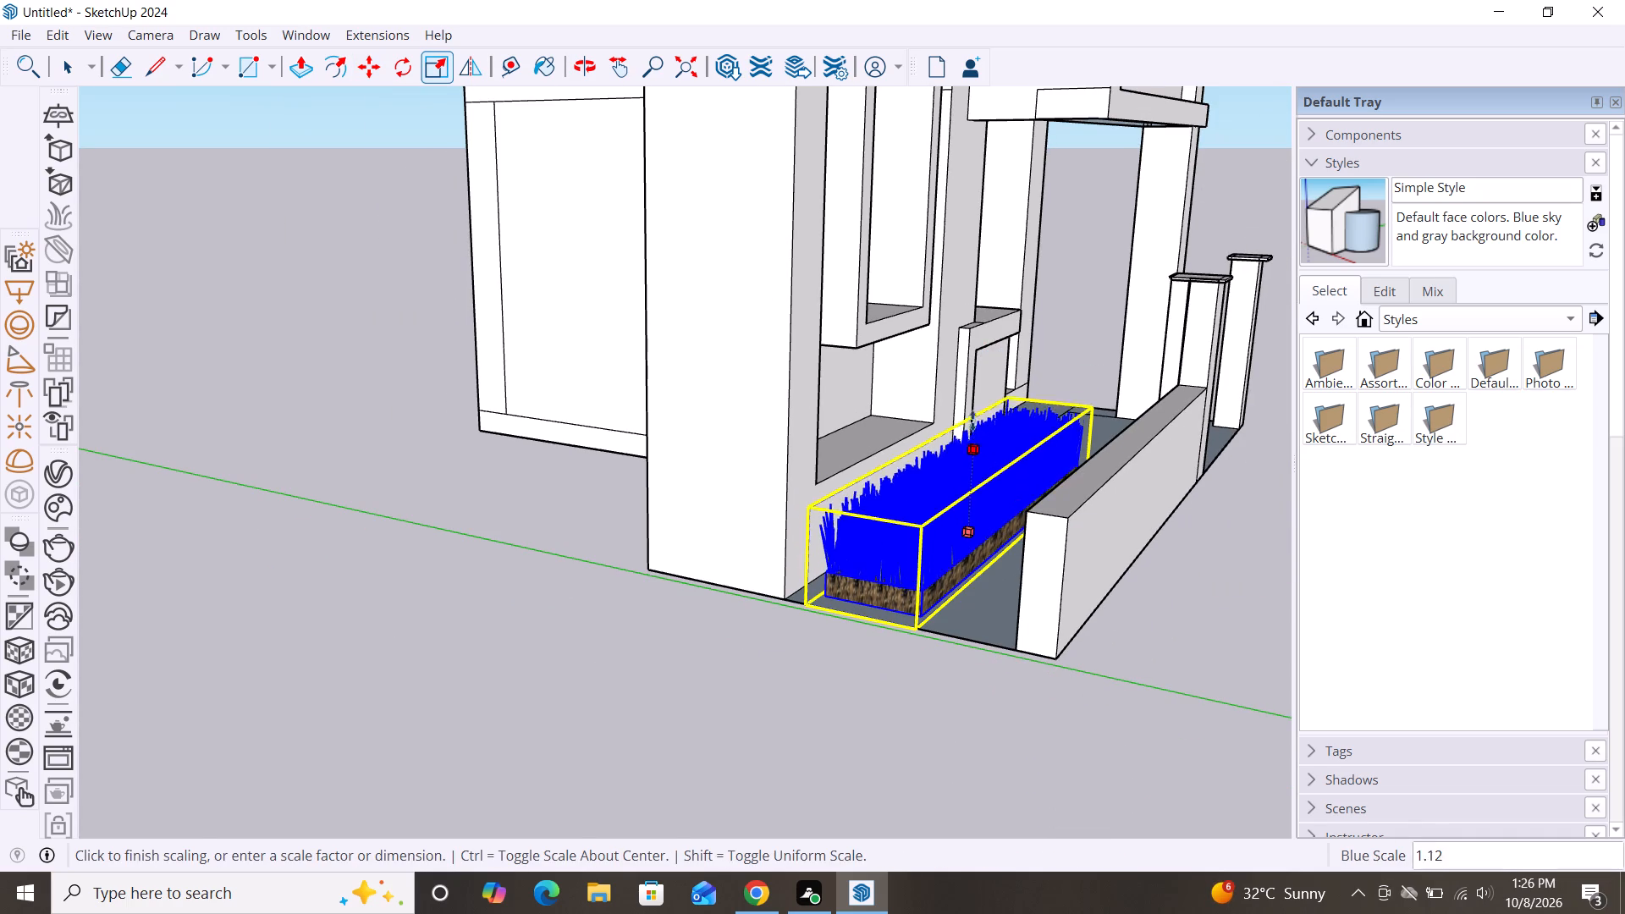
pyautogui.moveTo(972, 421); pyautogui.dragTo(989, 385)
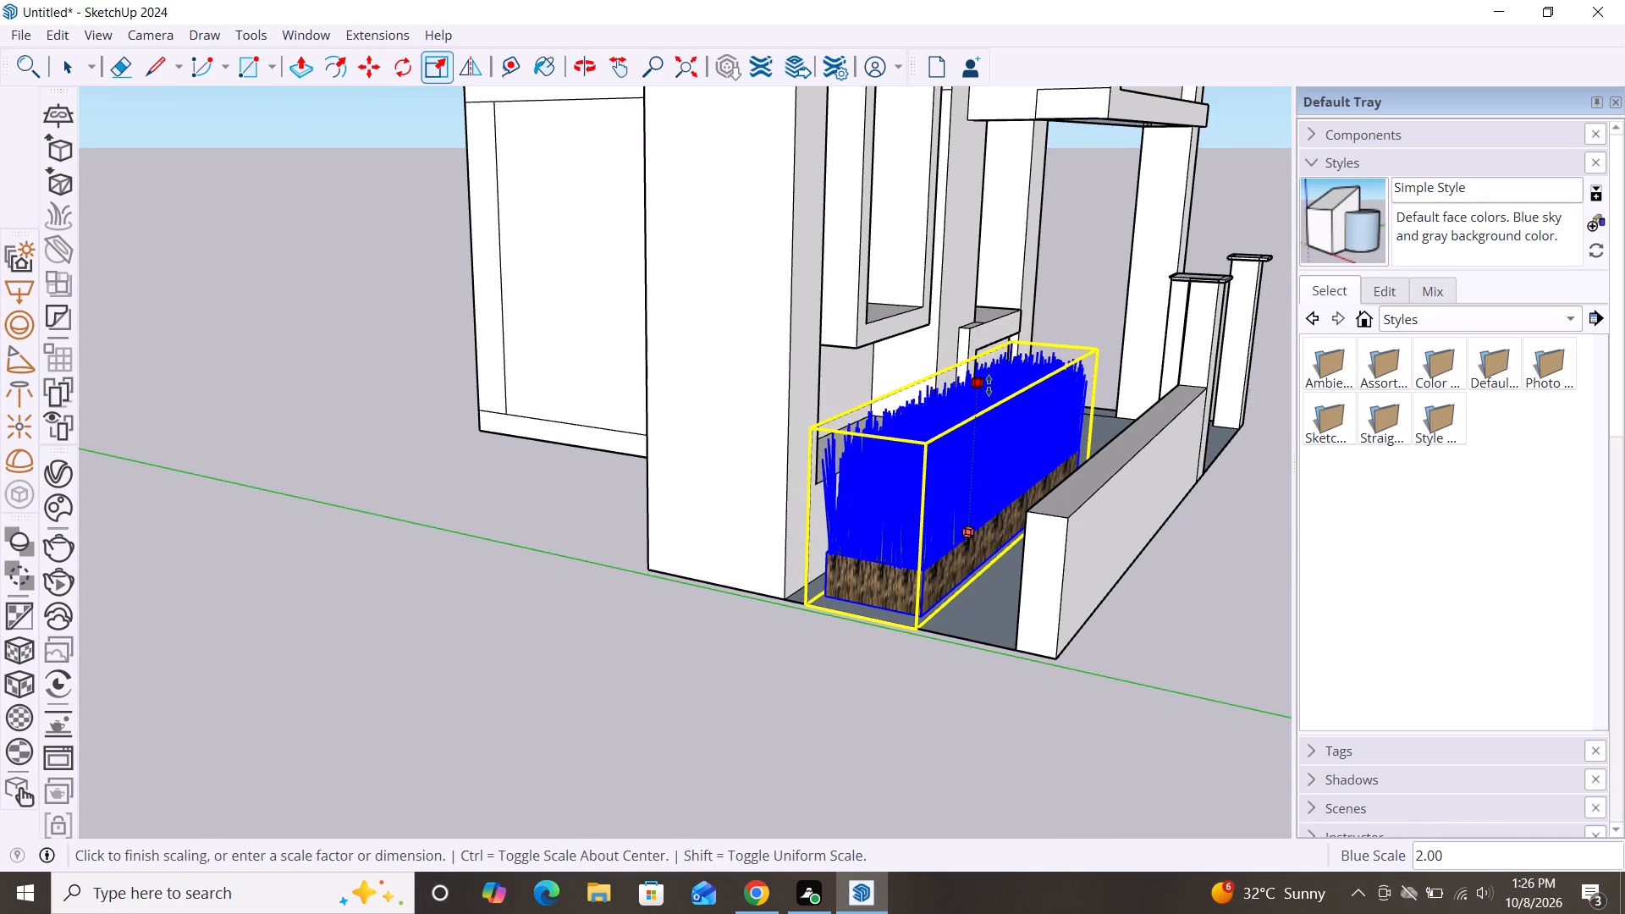
pyautogui.moveTo(989, 385); pyautogui.dragTo(993, 406)
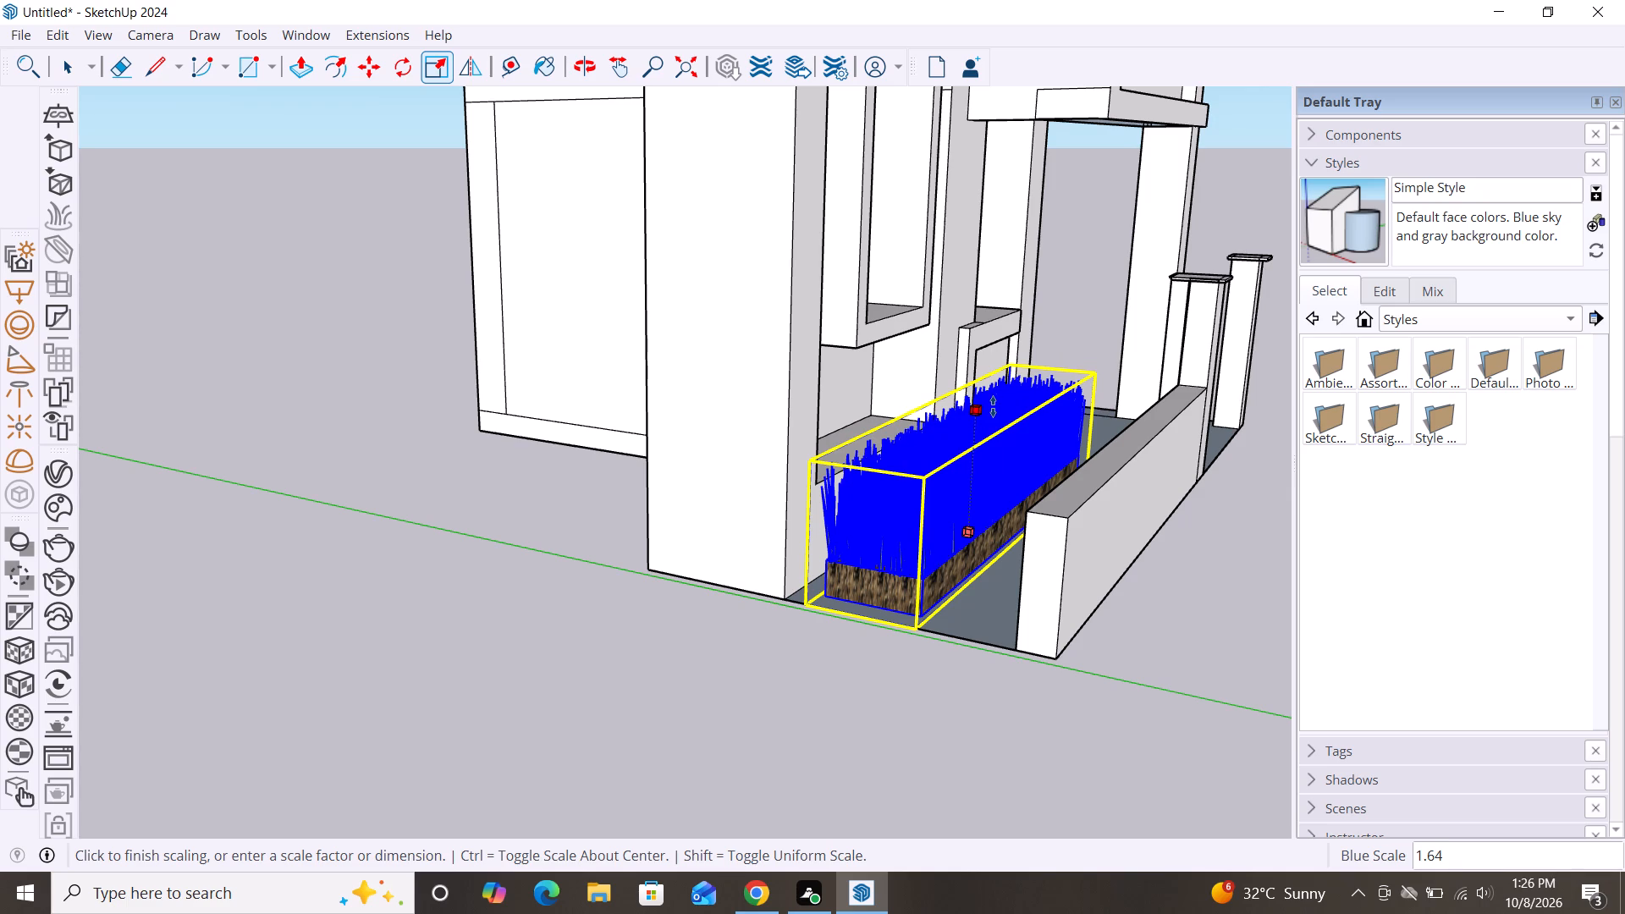
pyautogui.scroll(-6, 1000, 422)
pyautogui.keyDown('alt'); pyautogui.moveTo(1085, 686); pyautogui.dragTo(1078, 685, button='middle'); pyautogui.keyUp('alt')
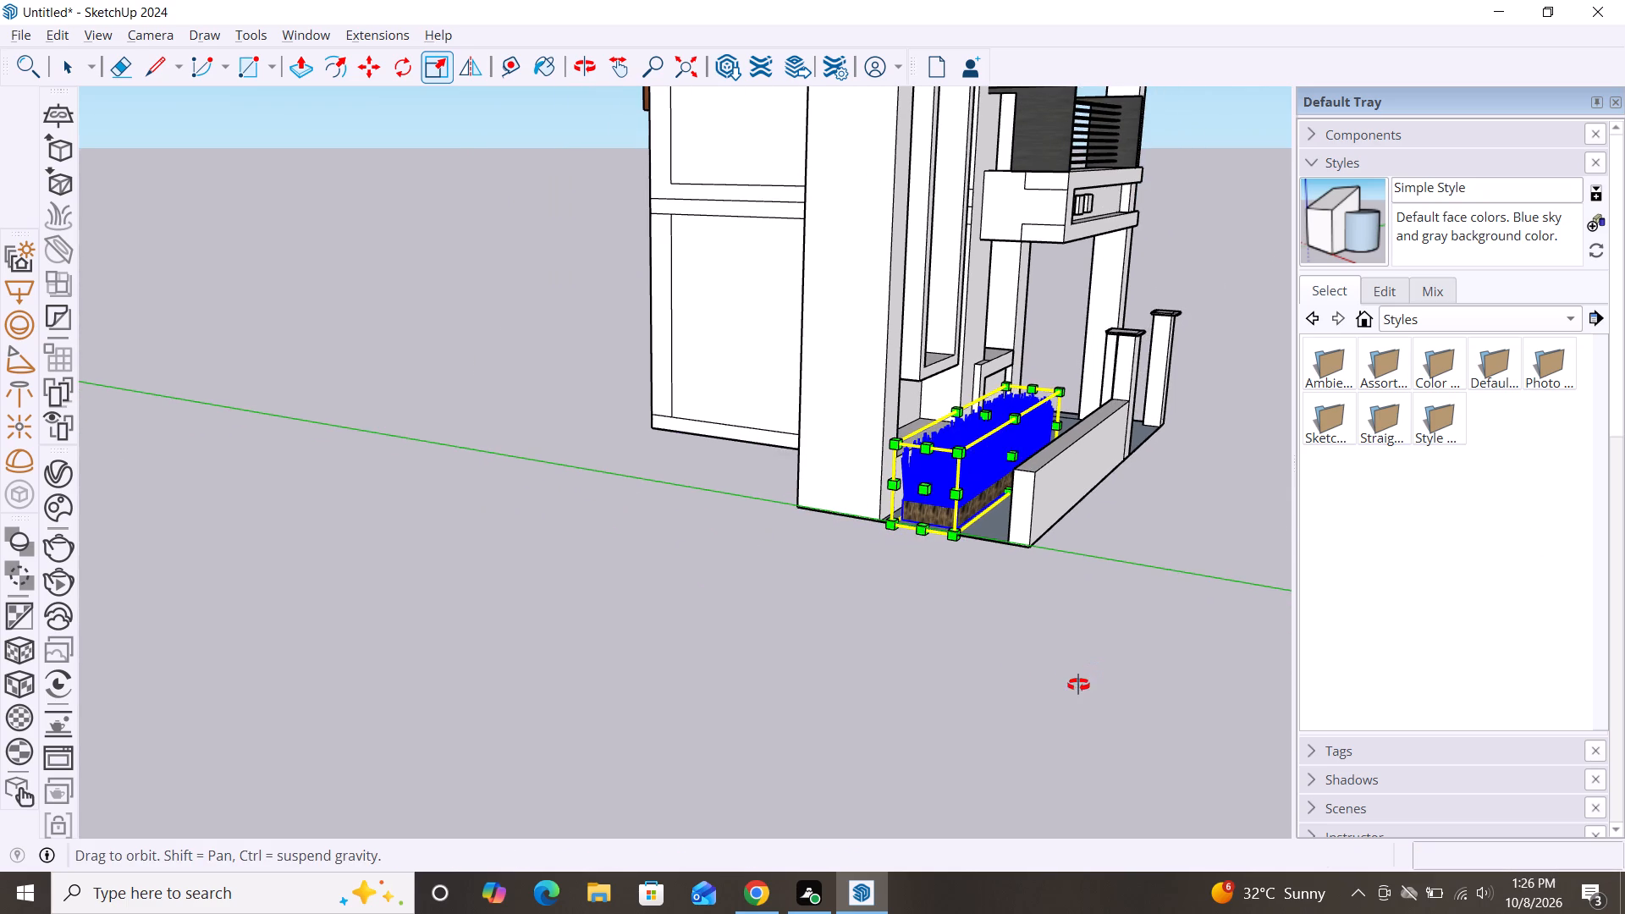
pyautogui.keyDown('alt'); pyautogui.moveTo(1078, 685); pyautogui.dragTo(559, 672, button='middle'); pyautogui.keyUp('alt')
pyautogui.scroll(-1, 812, 465)
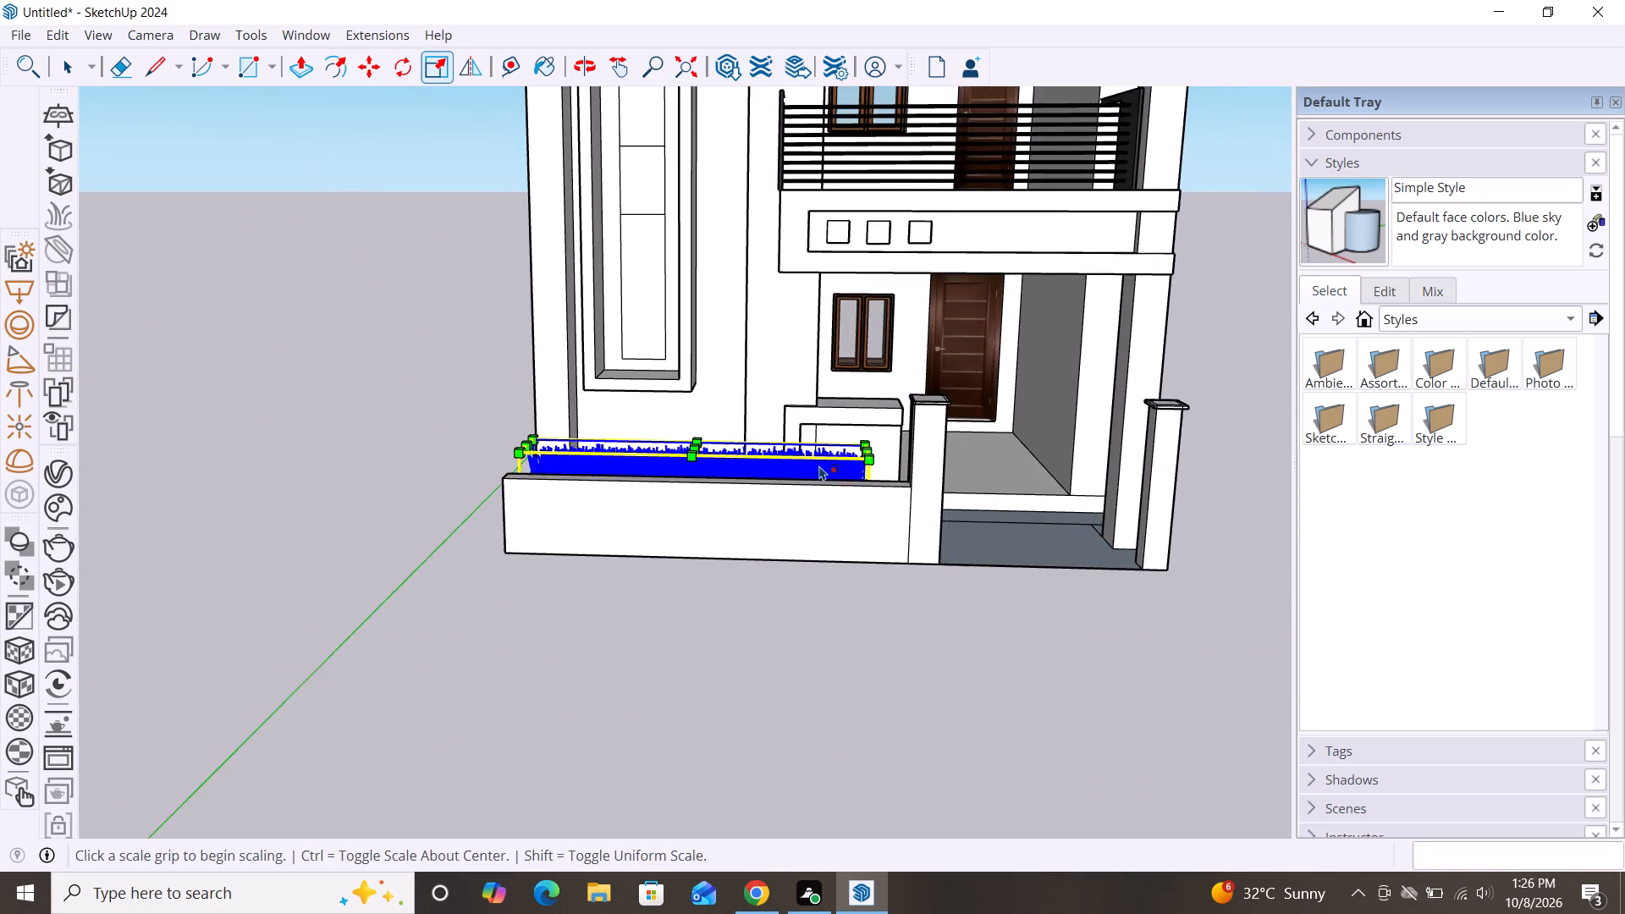
# Deselect the grass strip and examine how it sits behind the low front wall.
pyautogui.scroll(-1, 819, 465)
pyautogui.scroll(-2, 901, 498)
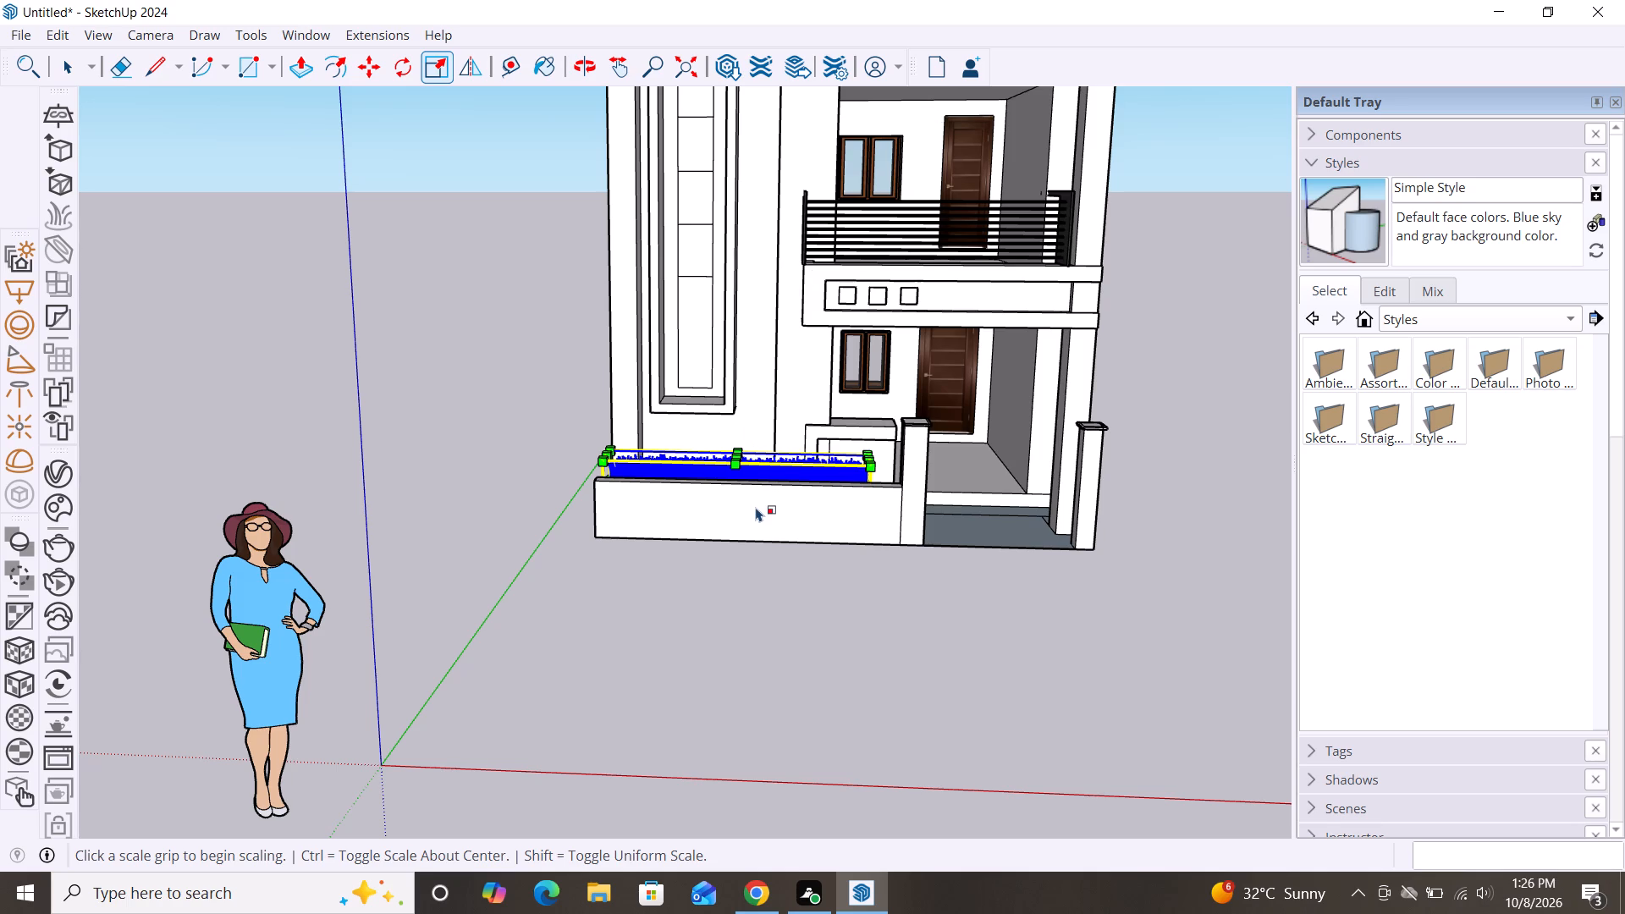
pyautogui.press('space')
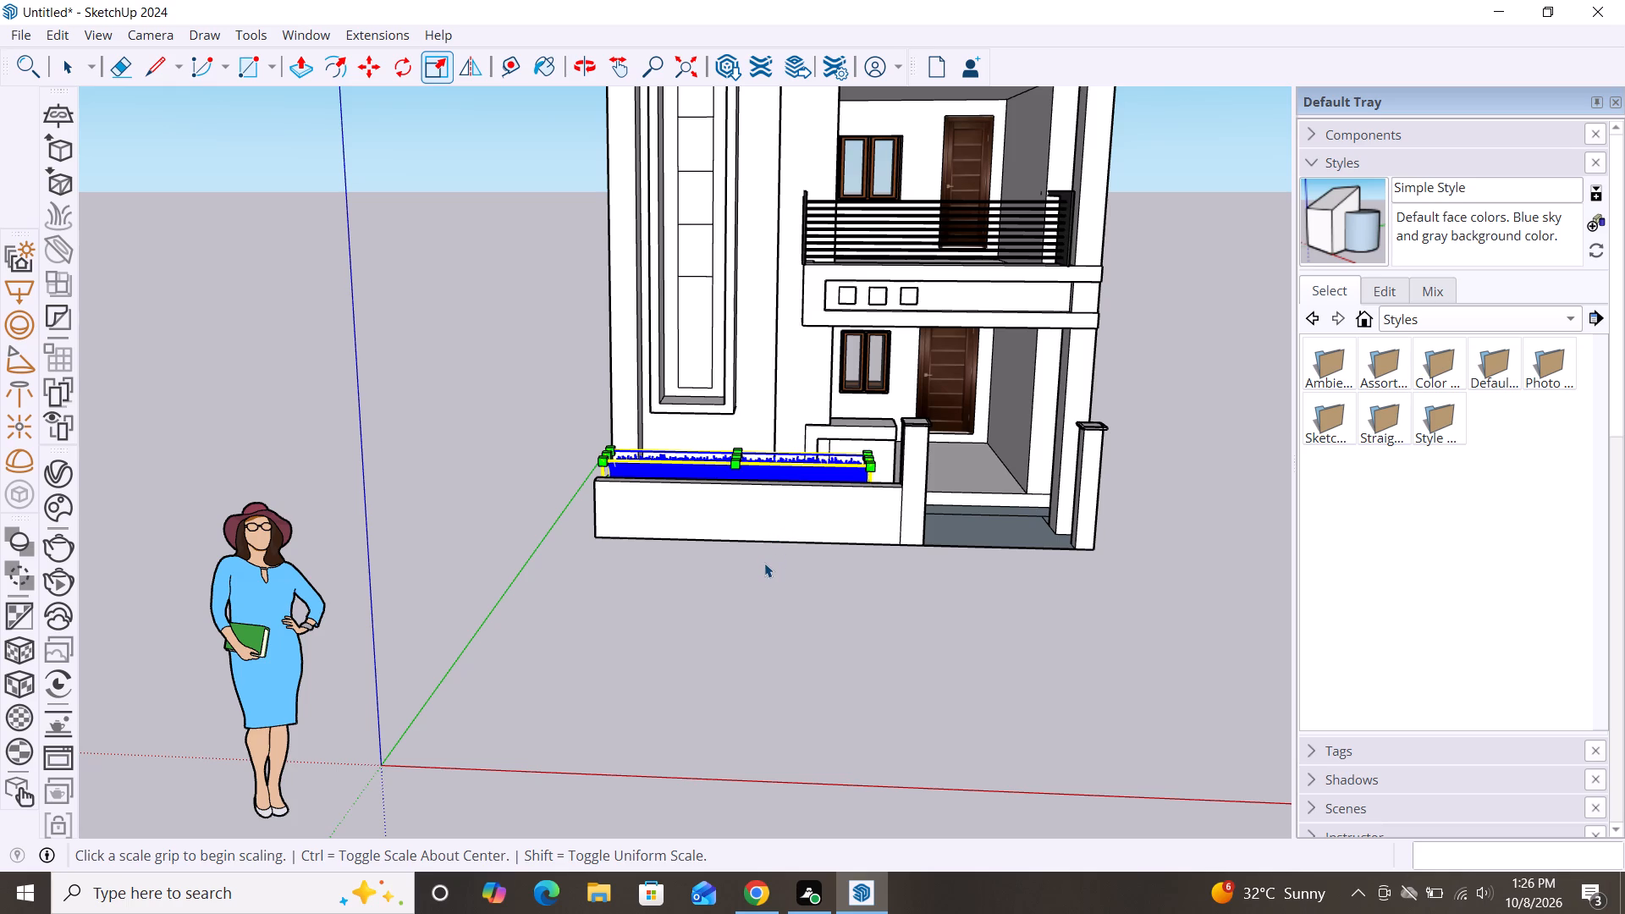
pyautogui.click(764, 564)
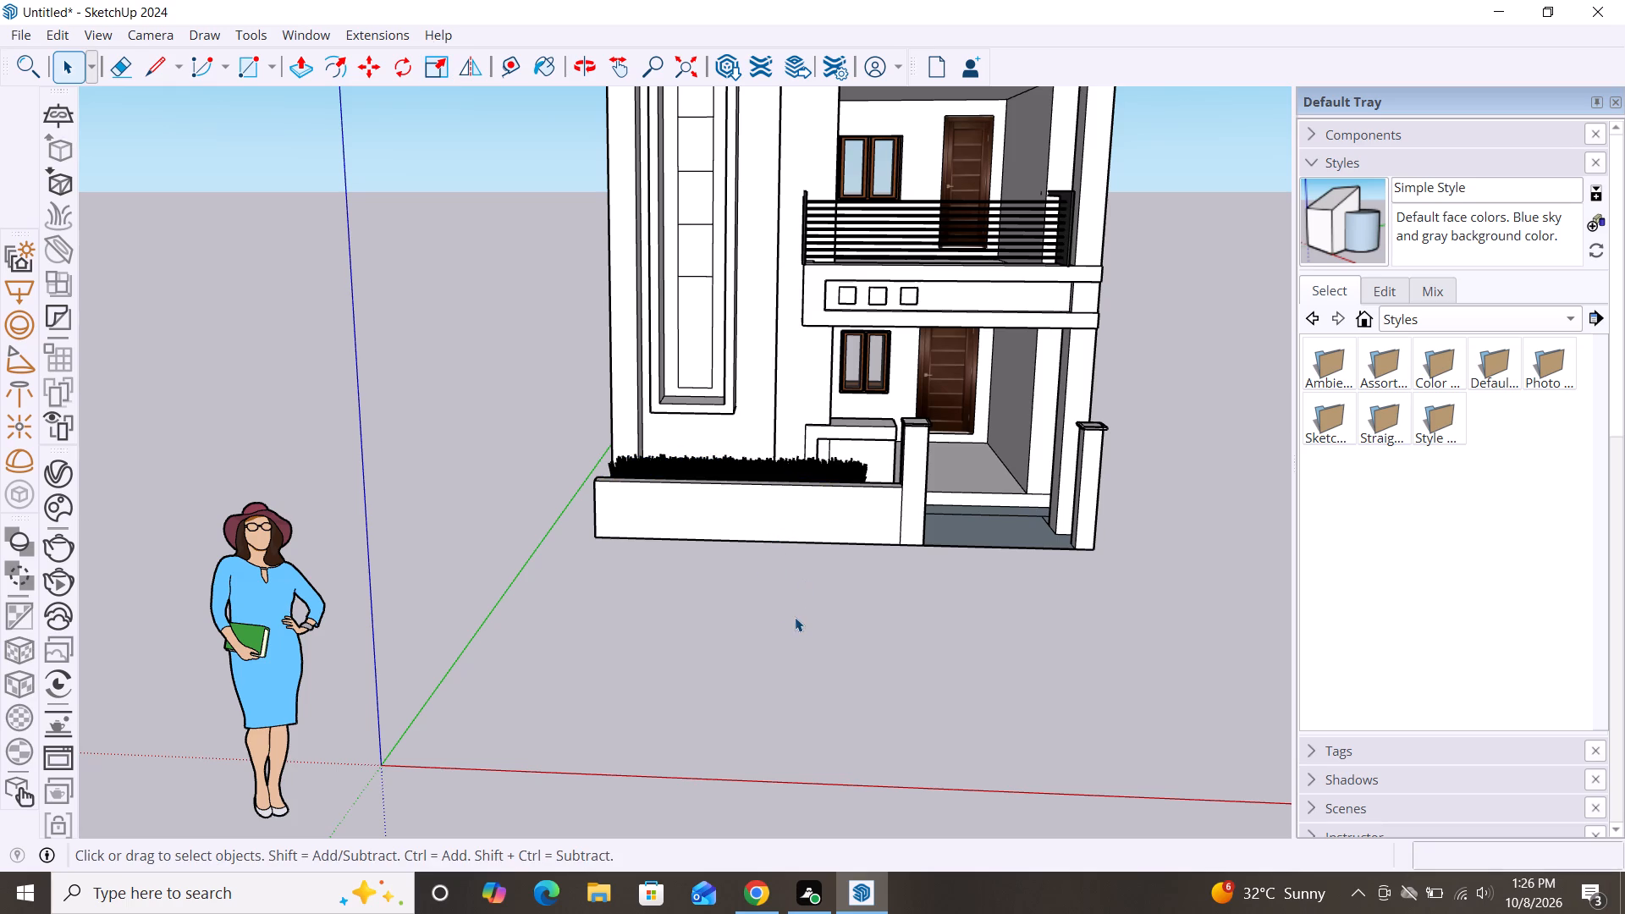
pyautogui.keyDown('alt'); pyautogui.moveTo(795, 617); pyautogui.dragTo(798, 699, button='middle'); pyautogui.keyUp('alt')
pyautogui.scroll(6, 709, 472)
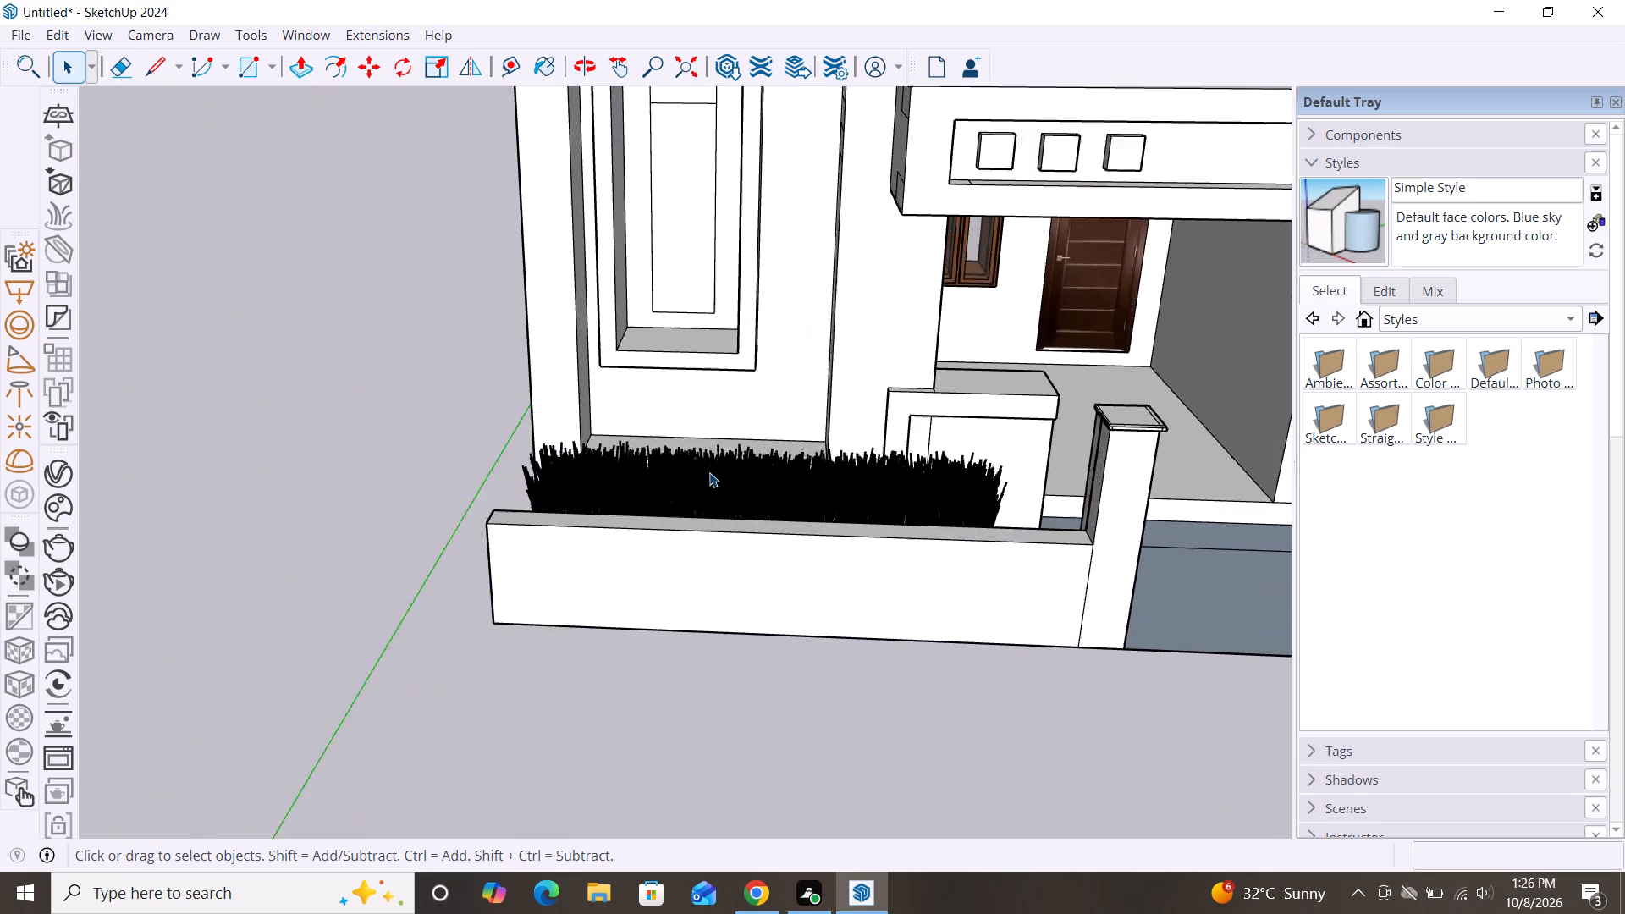
pyautogui.scroll(6, 709, 472)
pyautogui.scroll(-3, 561, 420)
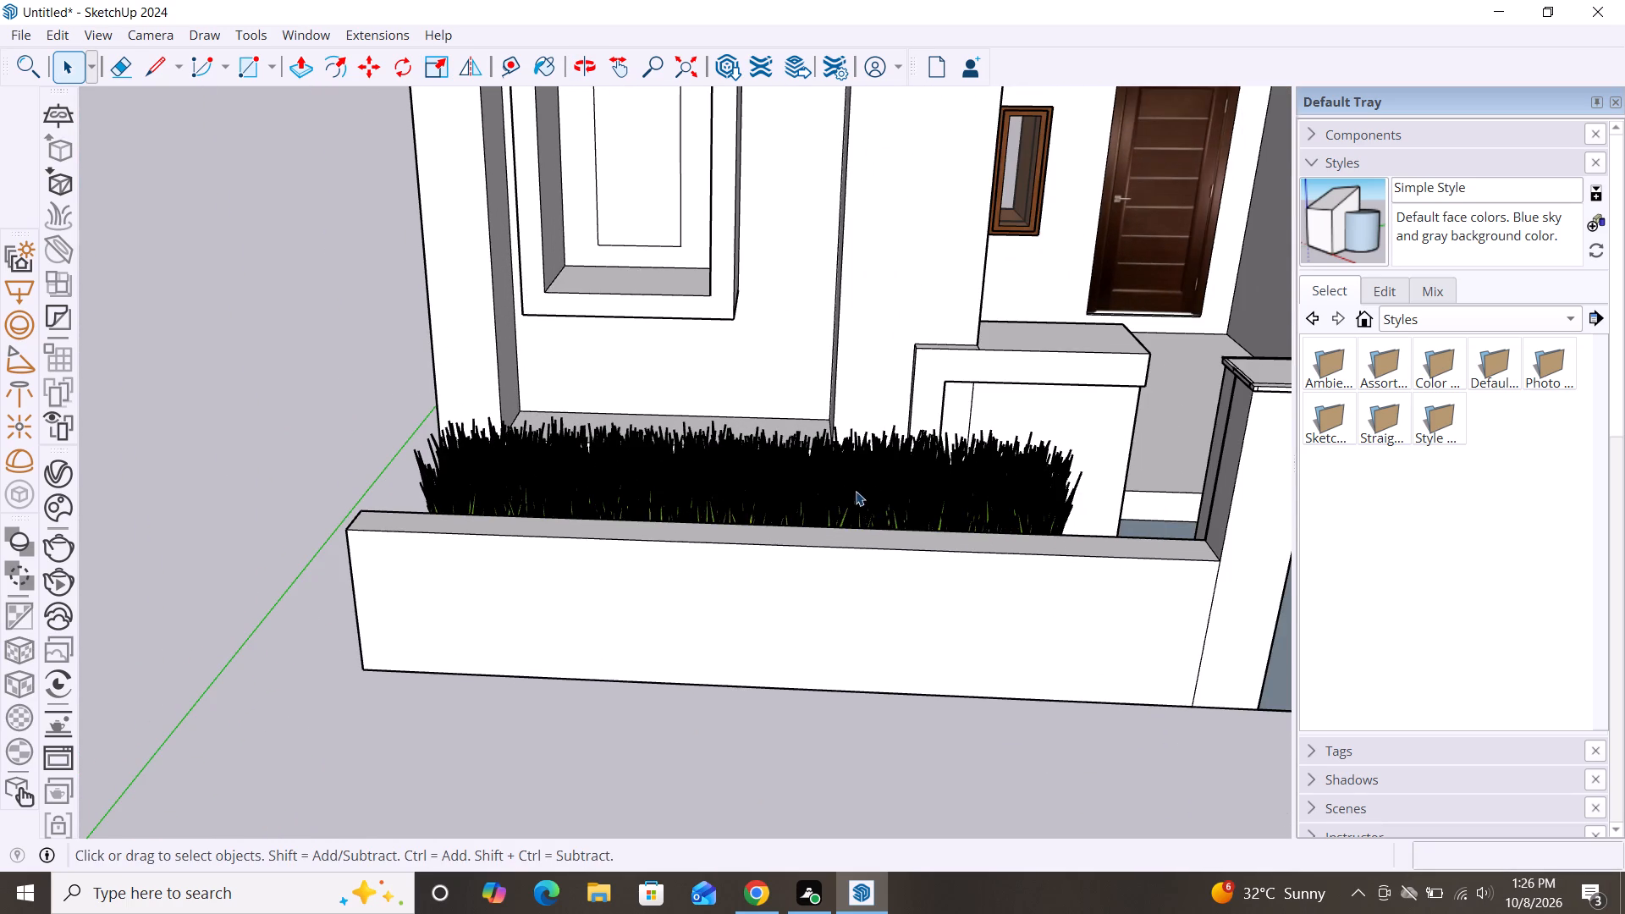
pyautogui.scroll(-3, 686, 390)
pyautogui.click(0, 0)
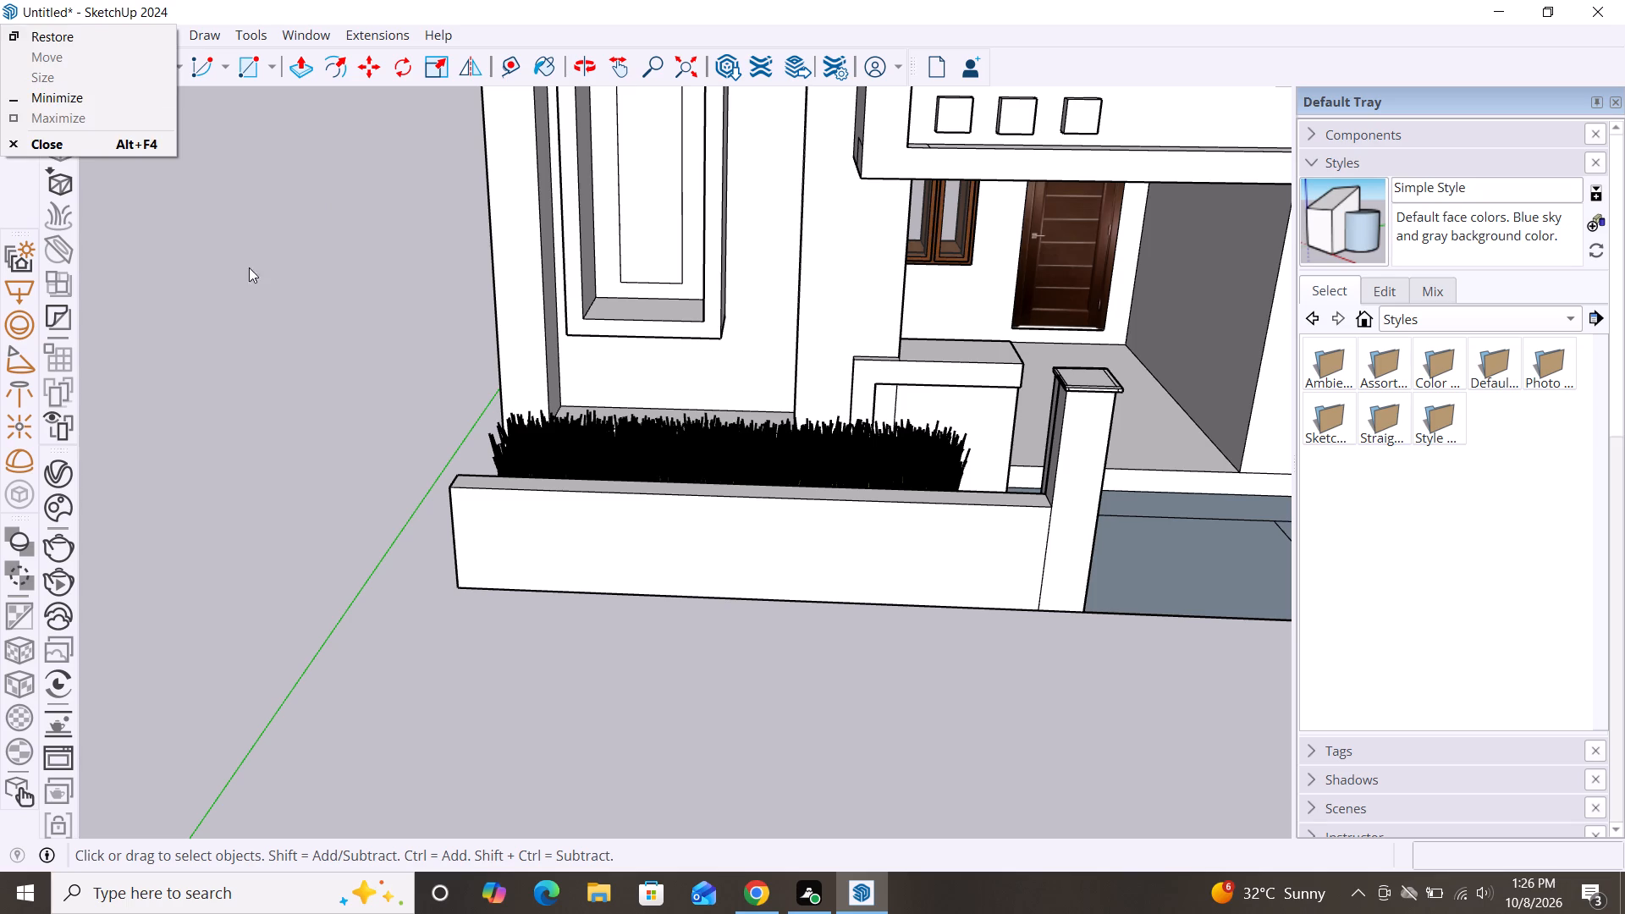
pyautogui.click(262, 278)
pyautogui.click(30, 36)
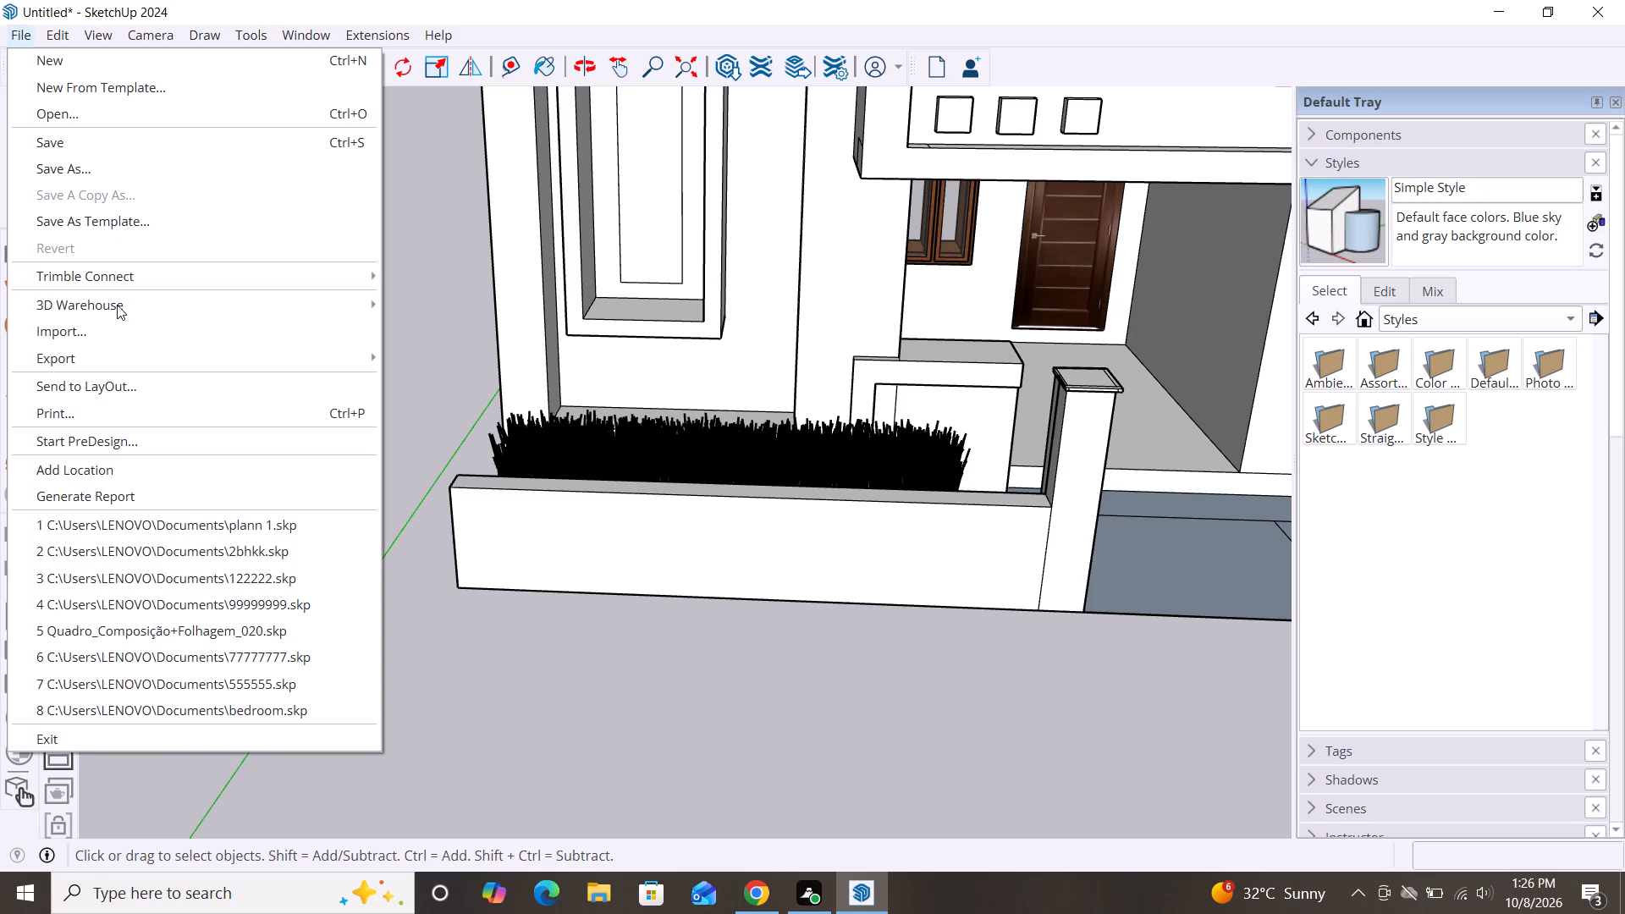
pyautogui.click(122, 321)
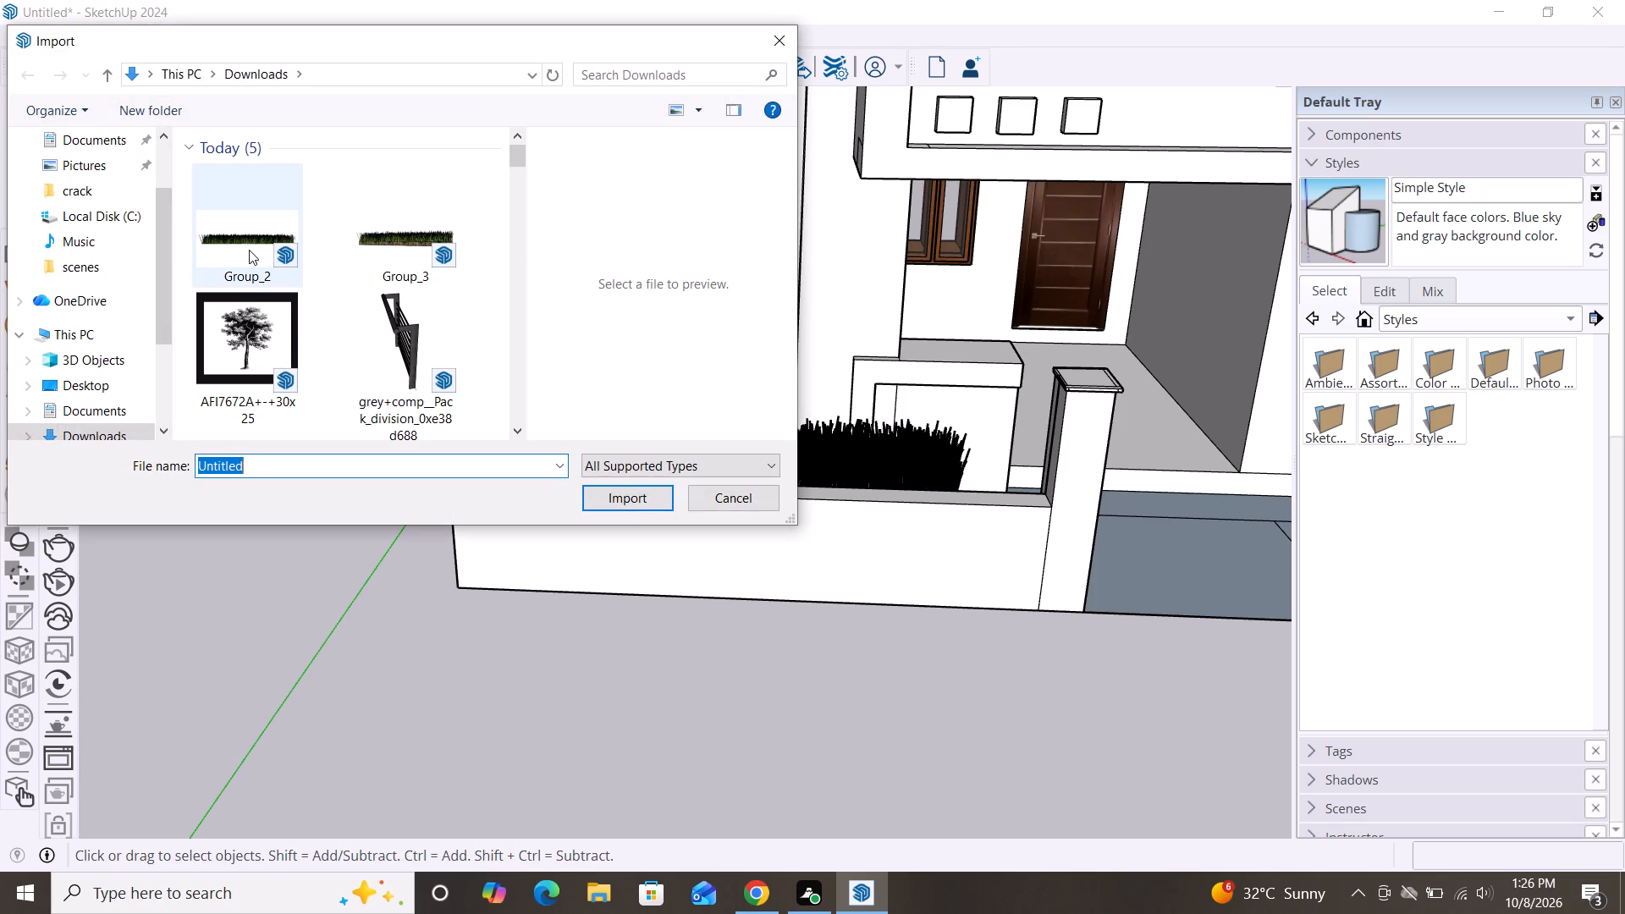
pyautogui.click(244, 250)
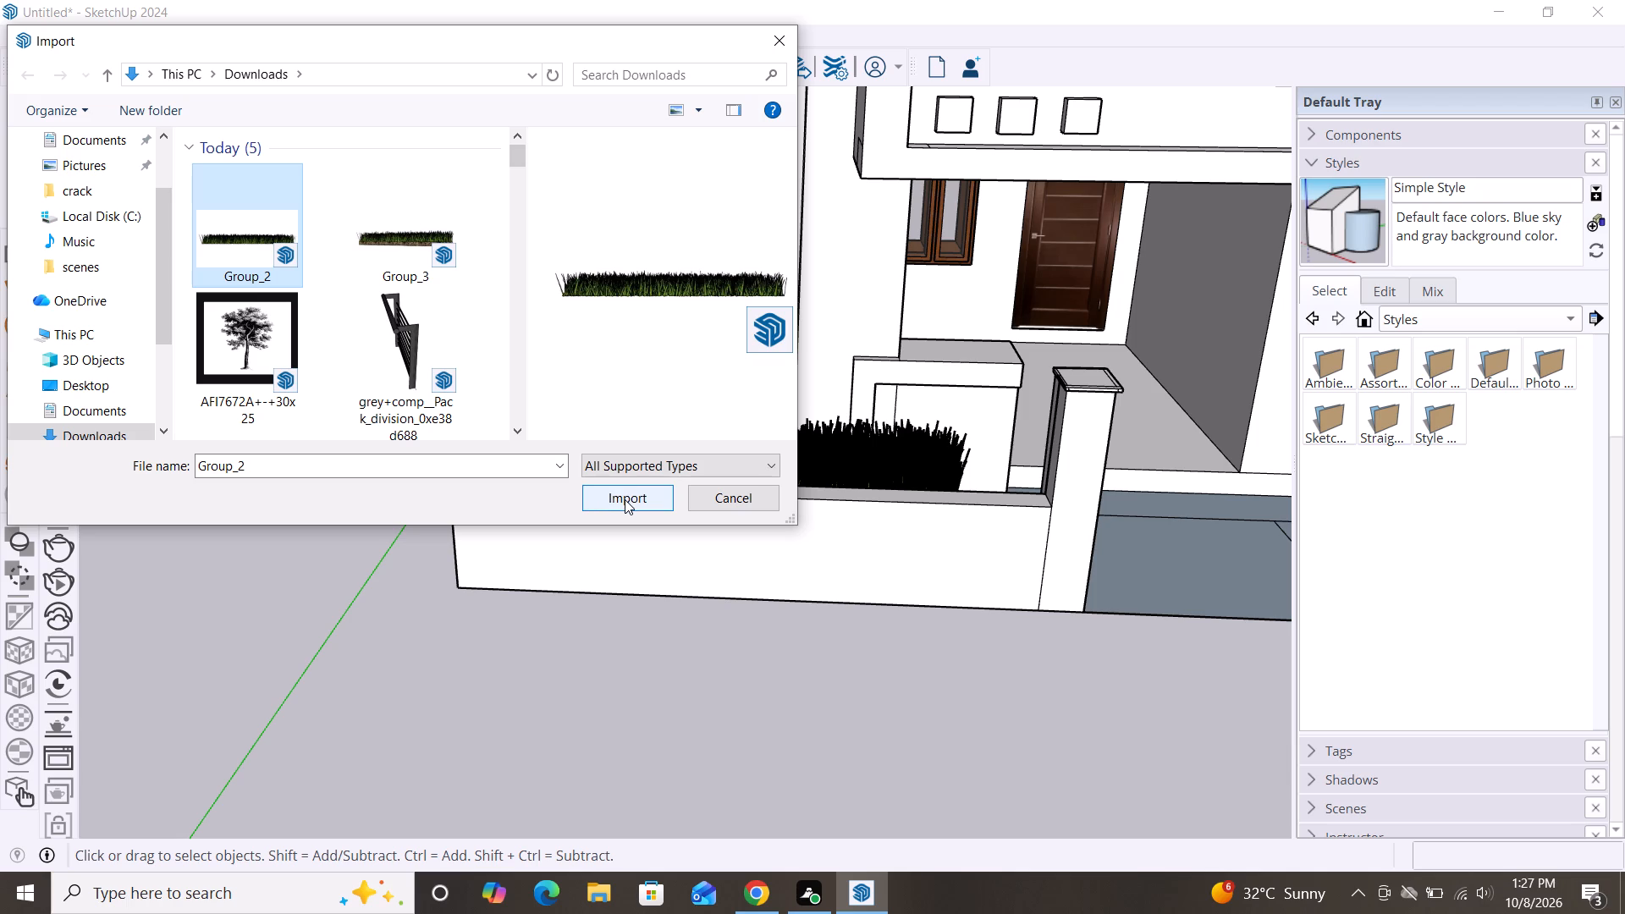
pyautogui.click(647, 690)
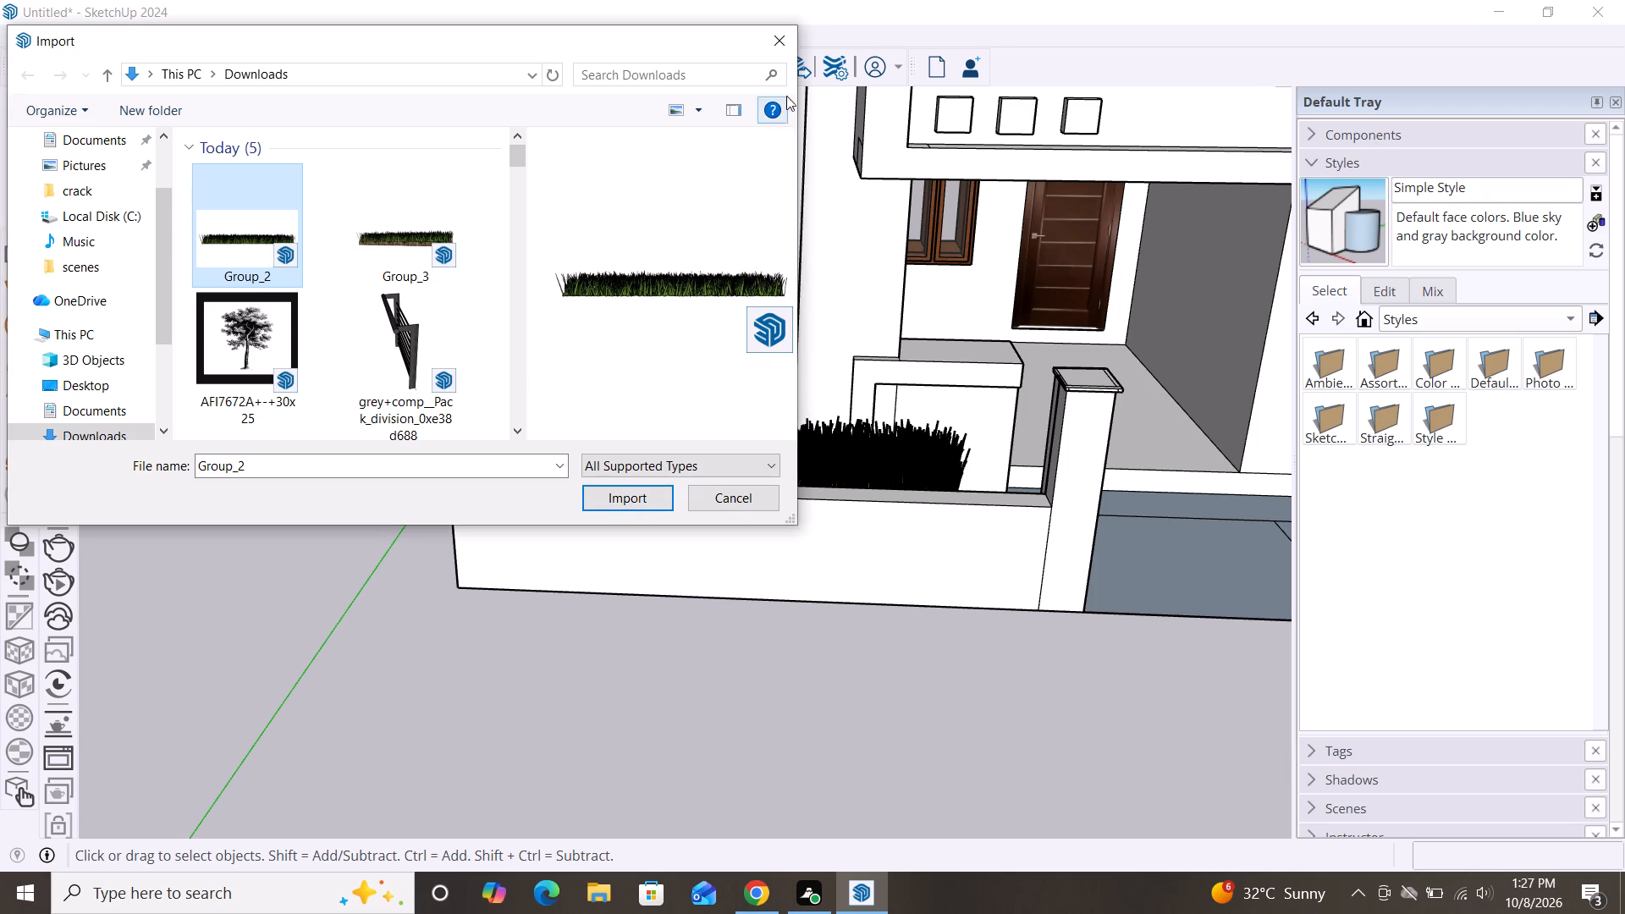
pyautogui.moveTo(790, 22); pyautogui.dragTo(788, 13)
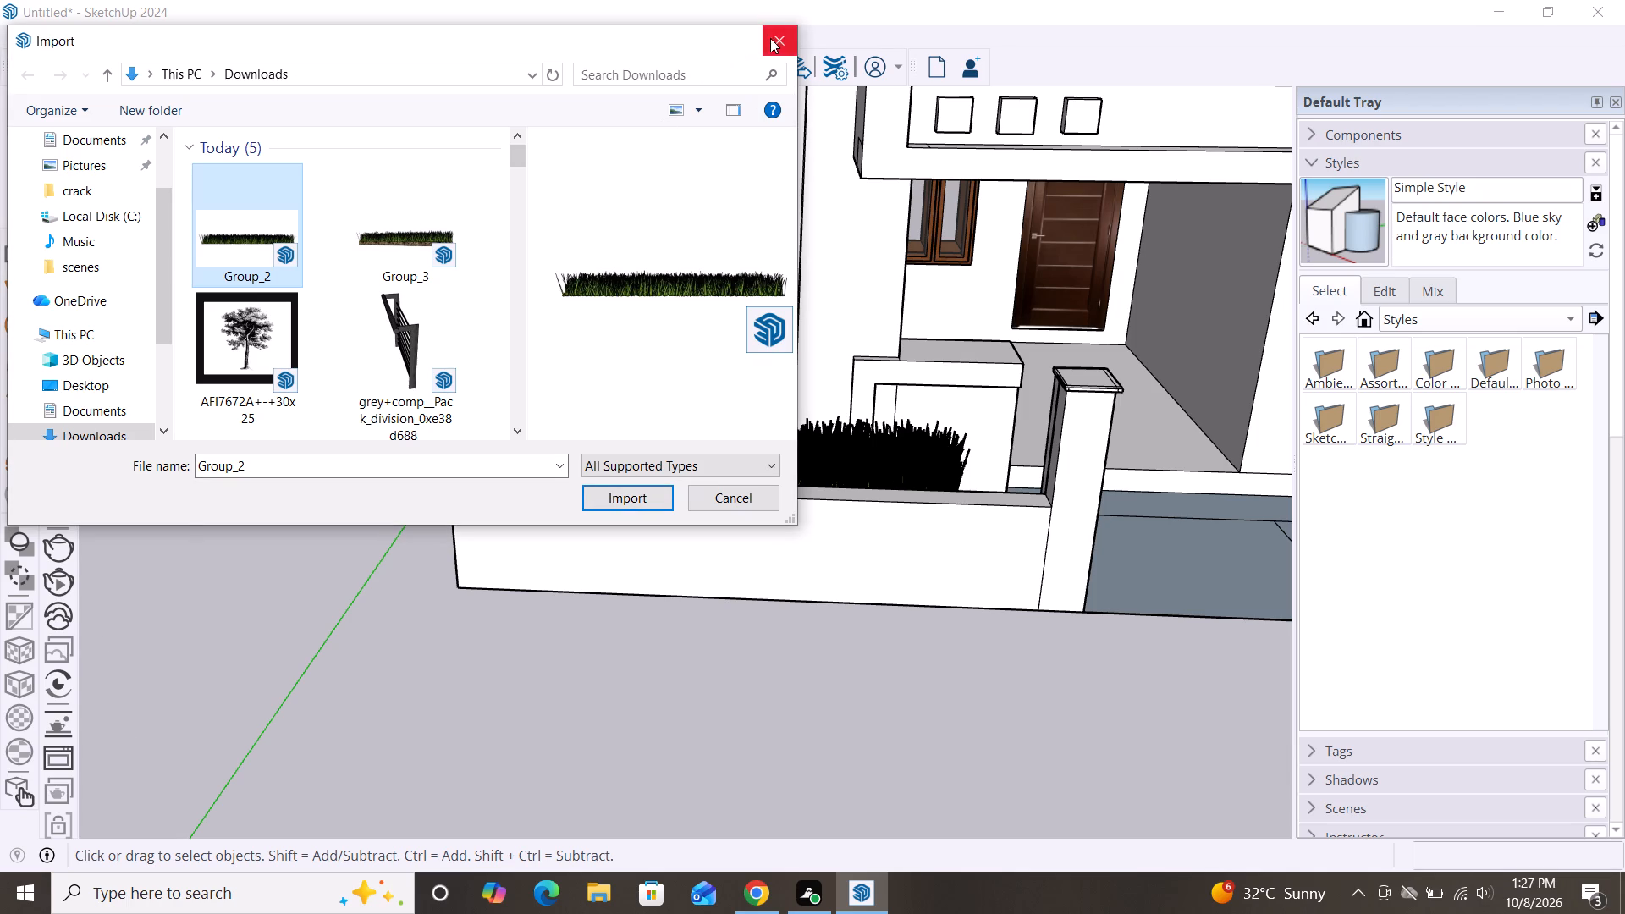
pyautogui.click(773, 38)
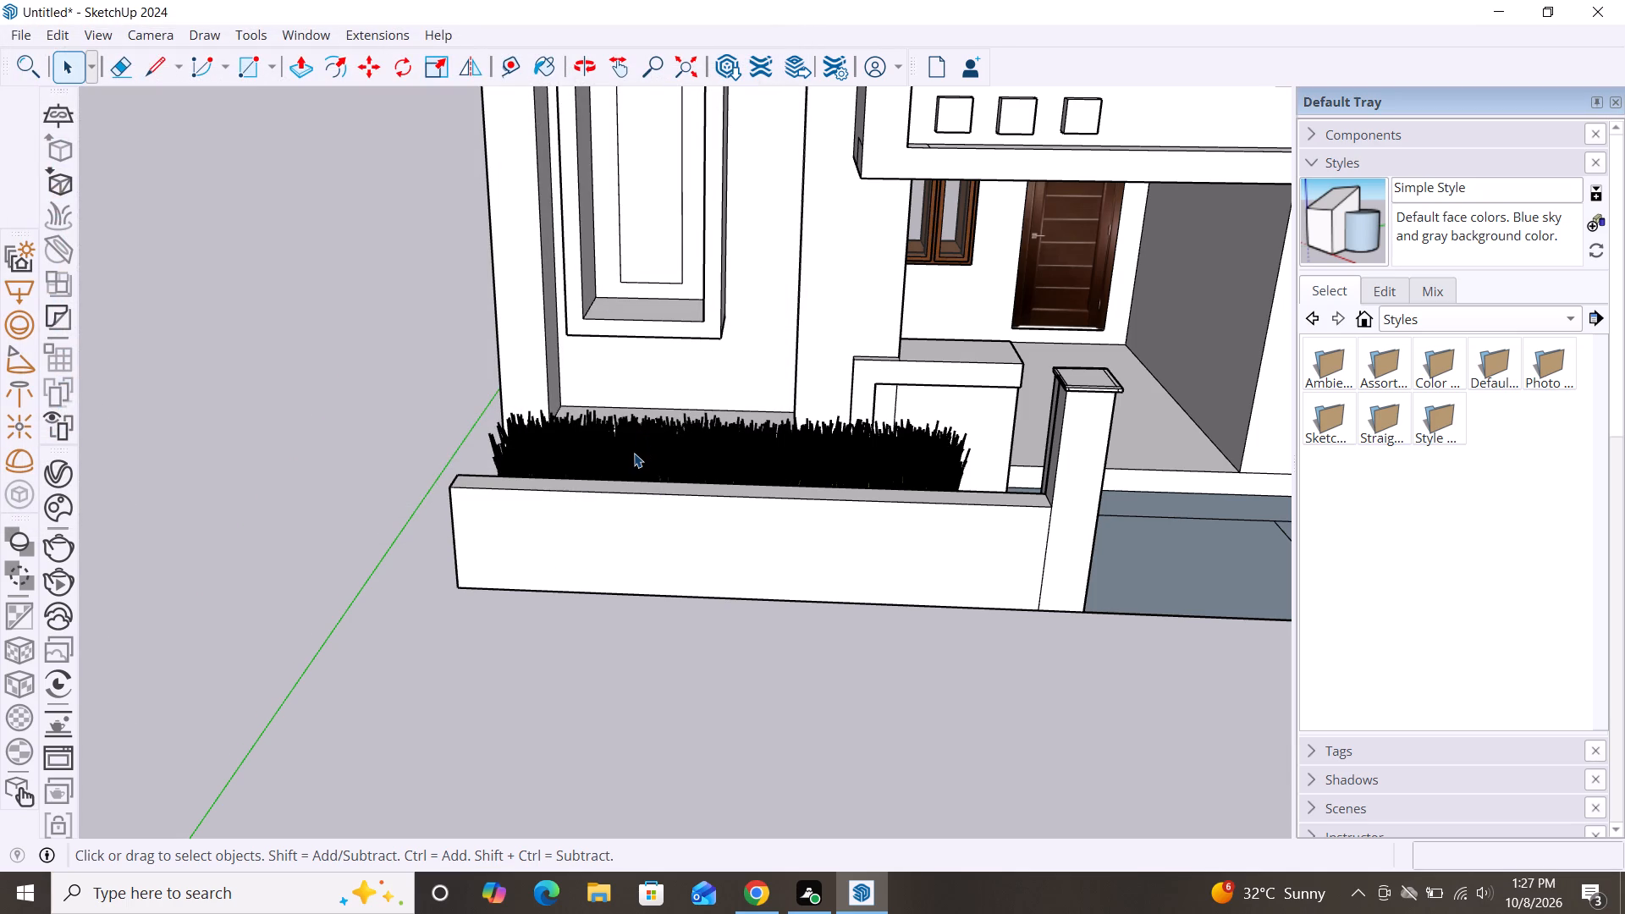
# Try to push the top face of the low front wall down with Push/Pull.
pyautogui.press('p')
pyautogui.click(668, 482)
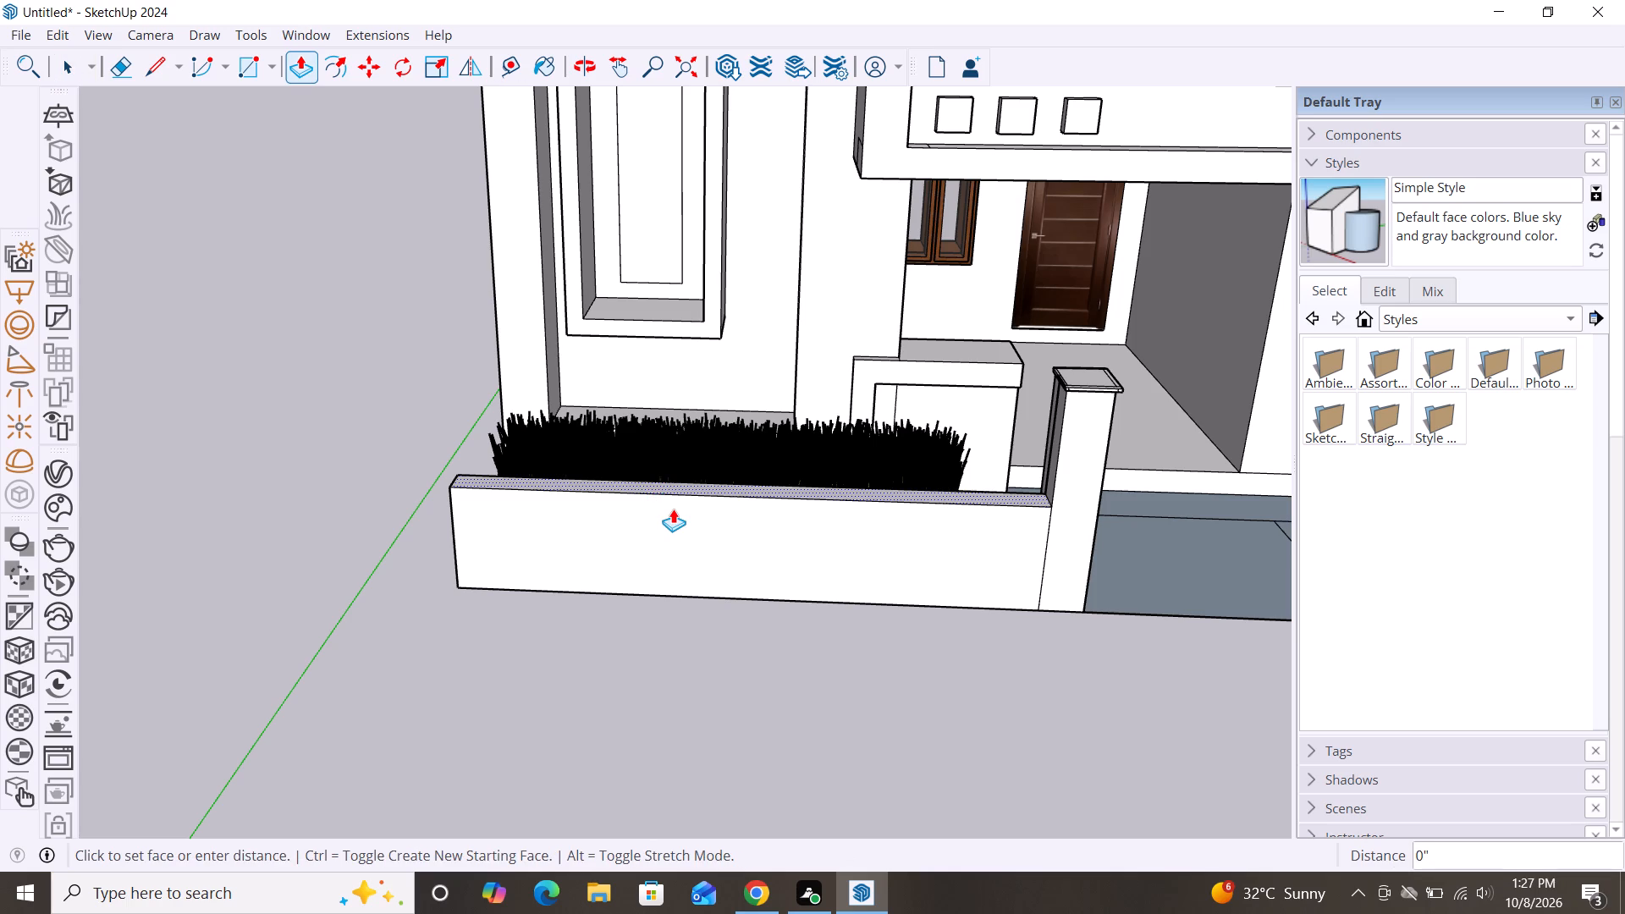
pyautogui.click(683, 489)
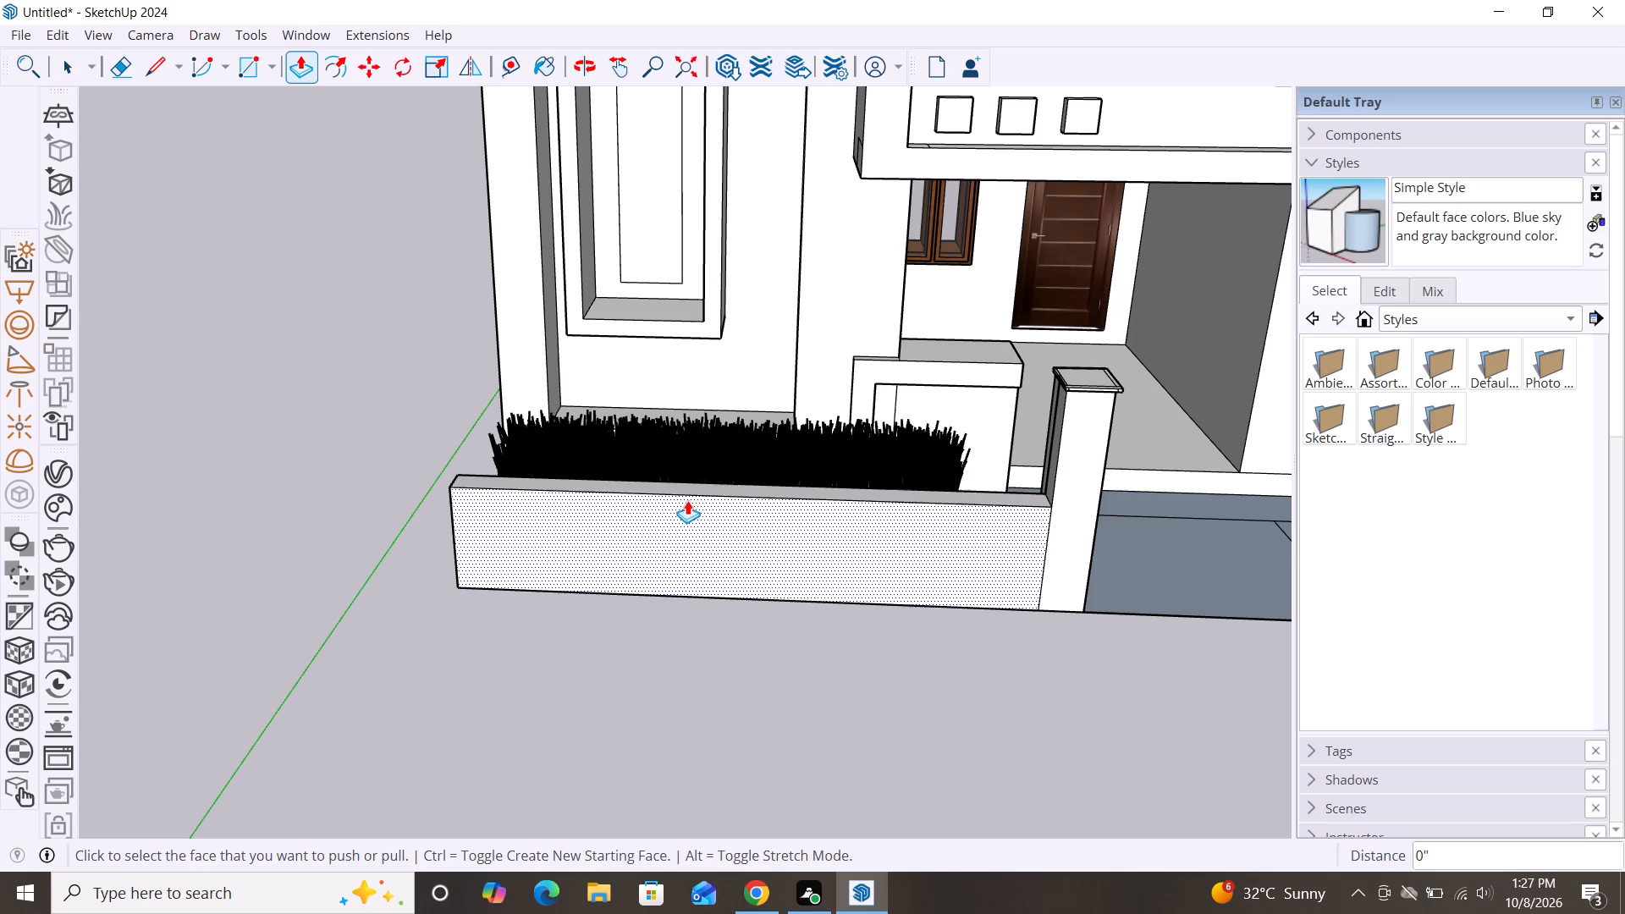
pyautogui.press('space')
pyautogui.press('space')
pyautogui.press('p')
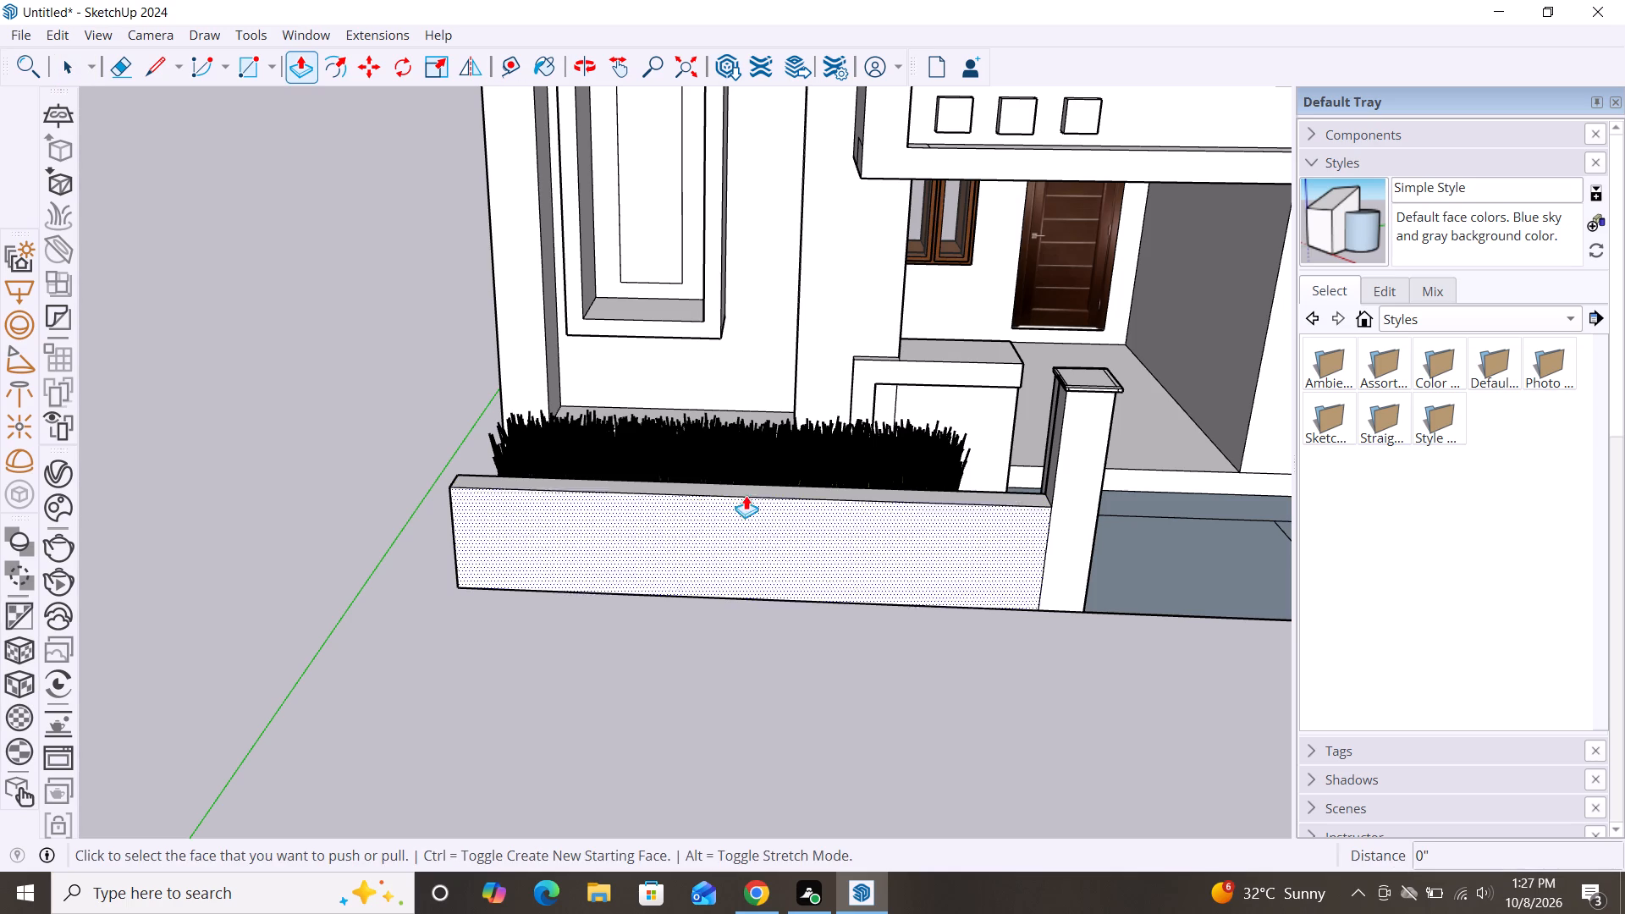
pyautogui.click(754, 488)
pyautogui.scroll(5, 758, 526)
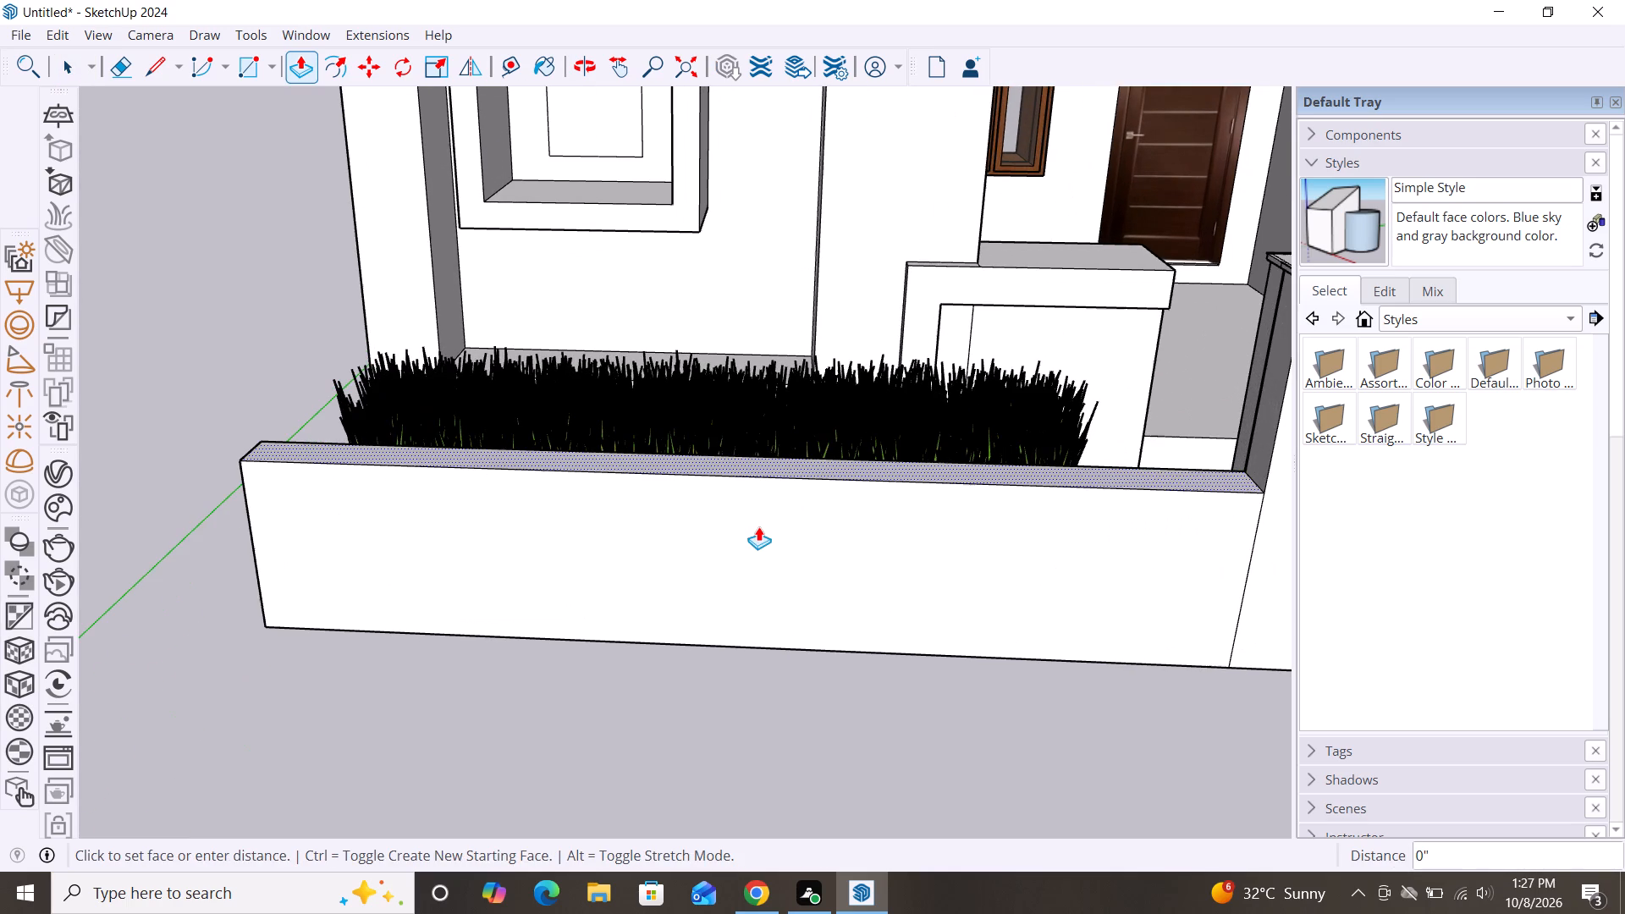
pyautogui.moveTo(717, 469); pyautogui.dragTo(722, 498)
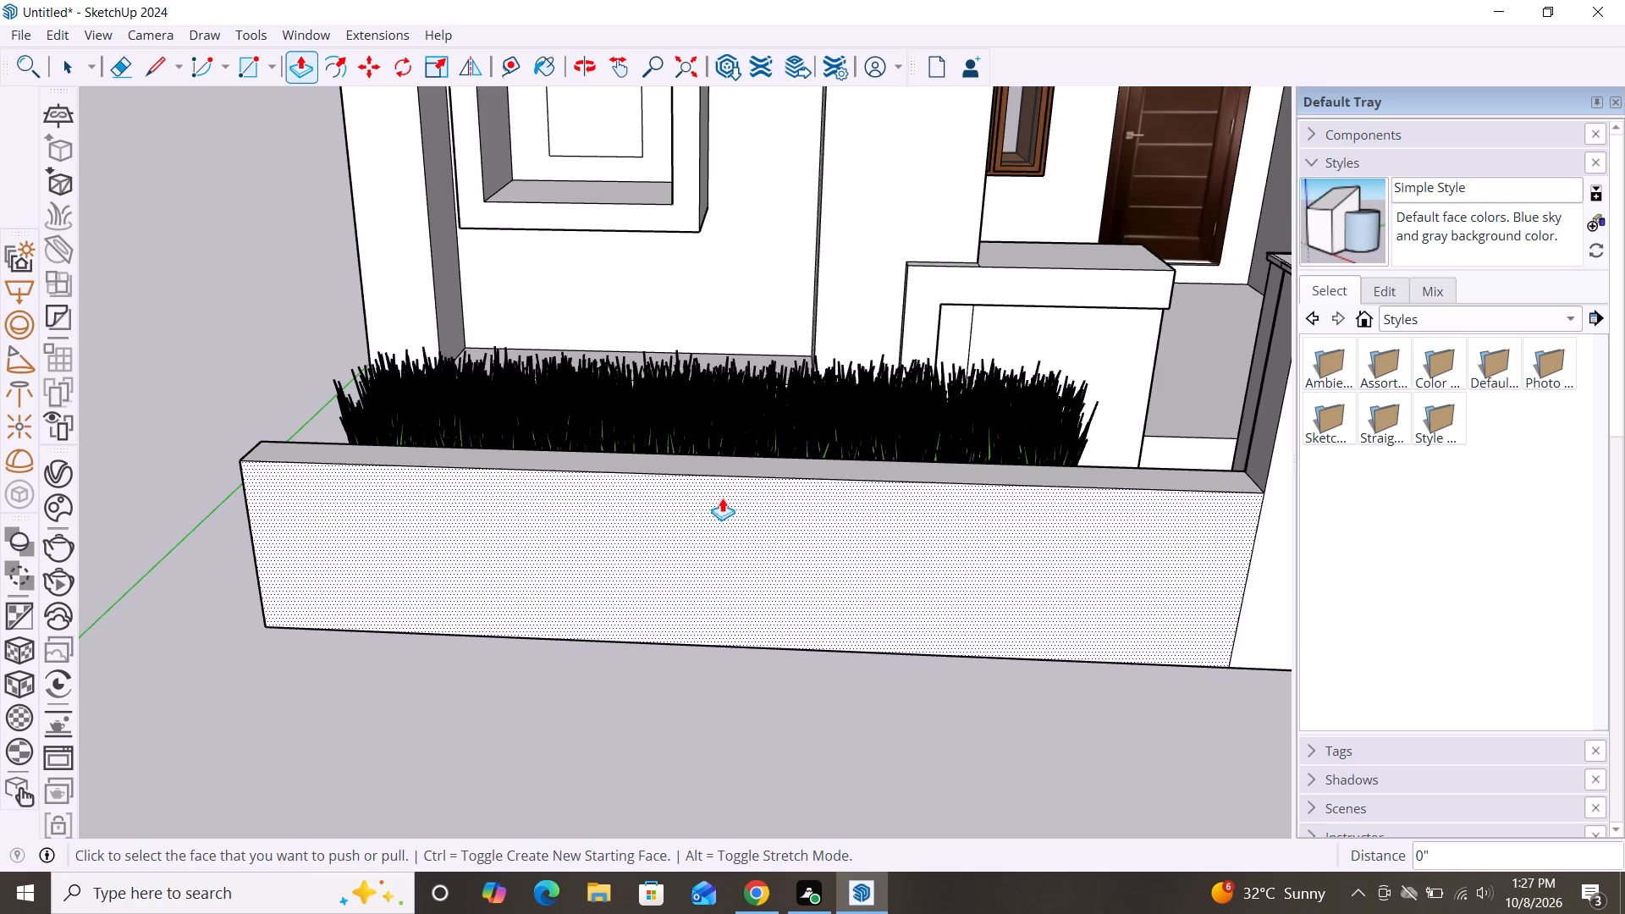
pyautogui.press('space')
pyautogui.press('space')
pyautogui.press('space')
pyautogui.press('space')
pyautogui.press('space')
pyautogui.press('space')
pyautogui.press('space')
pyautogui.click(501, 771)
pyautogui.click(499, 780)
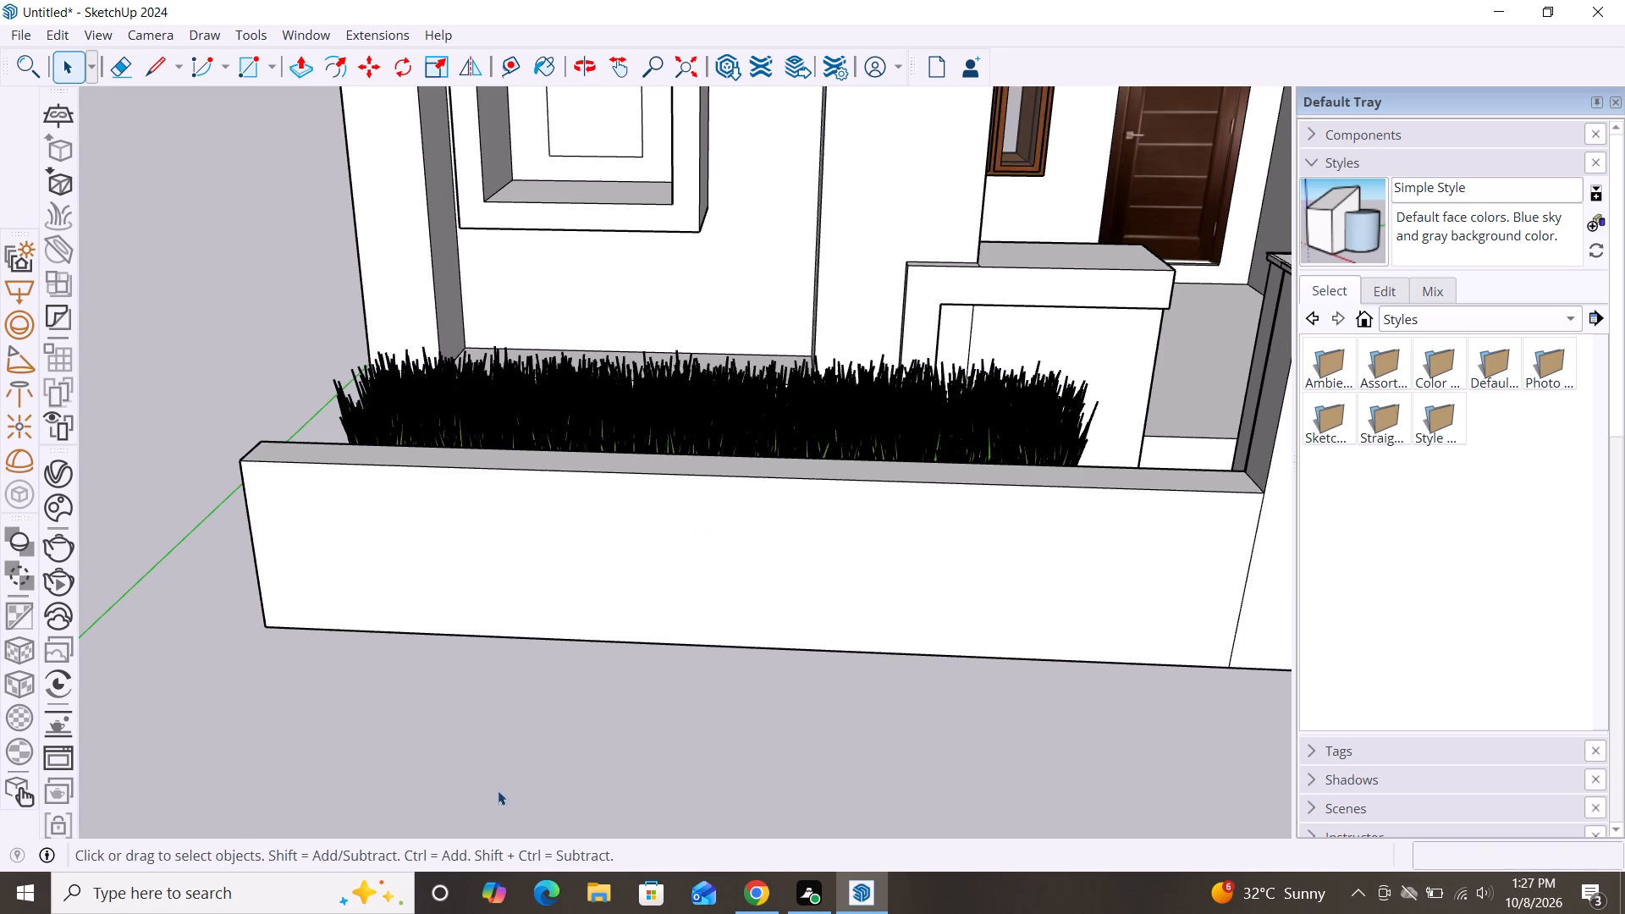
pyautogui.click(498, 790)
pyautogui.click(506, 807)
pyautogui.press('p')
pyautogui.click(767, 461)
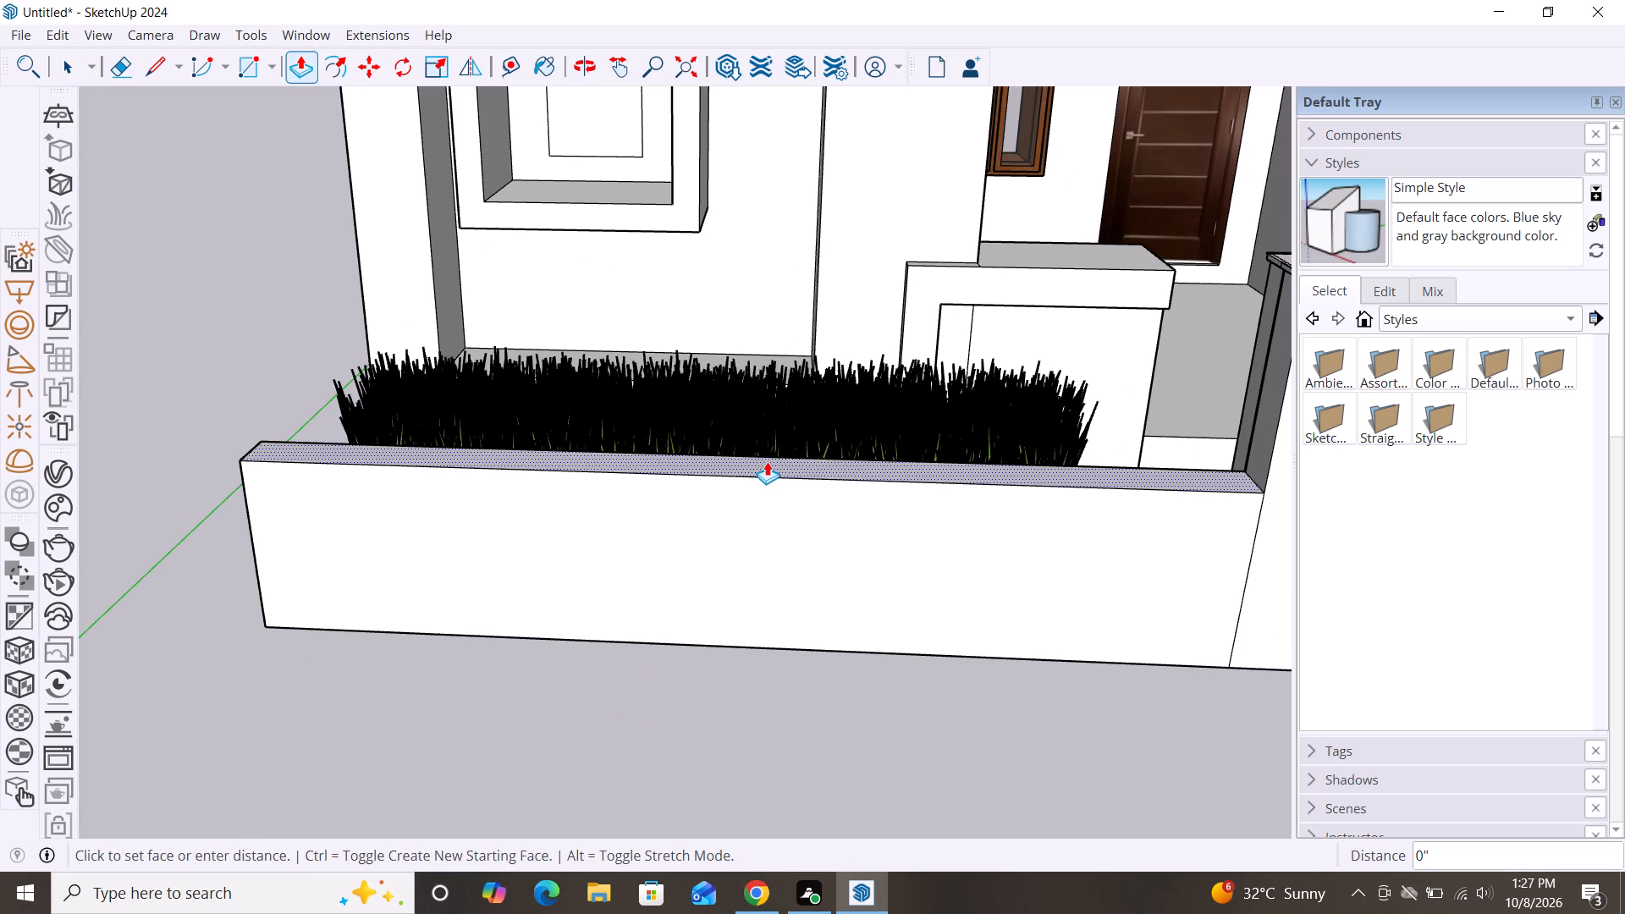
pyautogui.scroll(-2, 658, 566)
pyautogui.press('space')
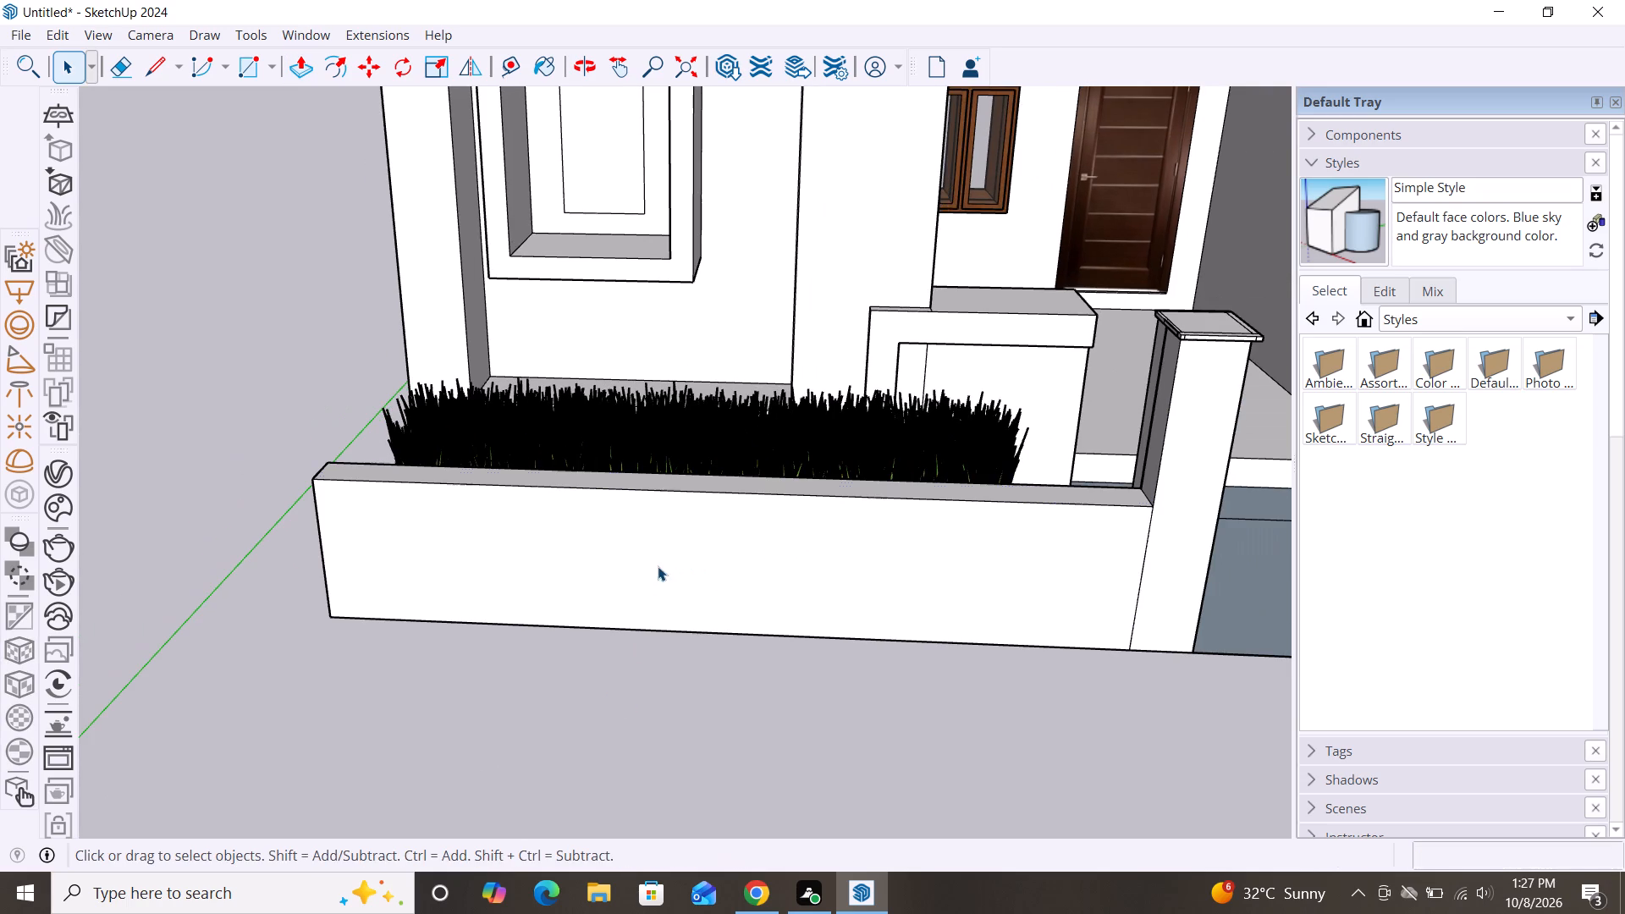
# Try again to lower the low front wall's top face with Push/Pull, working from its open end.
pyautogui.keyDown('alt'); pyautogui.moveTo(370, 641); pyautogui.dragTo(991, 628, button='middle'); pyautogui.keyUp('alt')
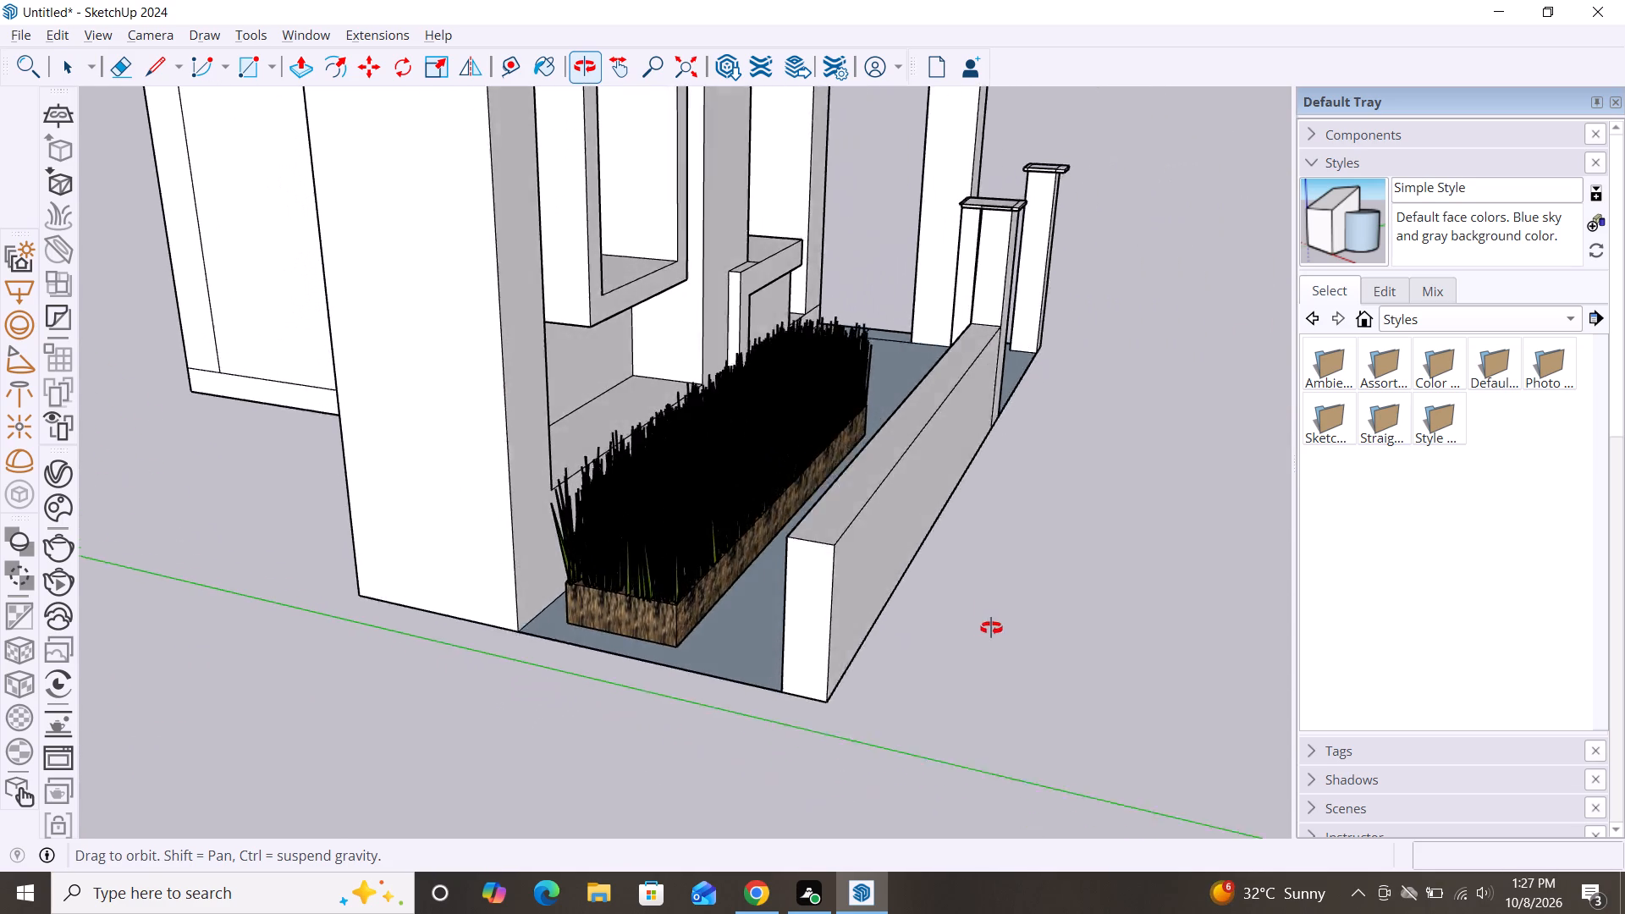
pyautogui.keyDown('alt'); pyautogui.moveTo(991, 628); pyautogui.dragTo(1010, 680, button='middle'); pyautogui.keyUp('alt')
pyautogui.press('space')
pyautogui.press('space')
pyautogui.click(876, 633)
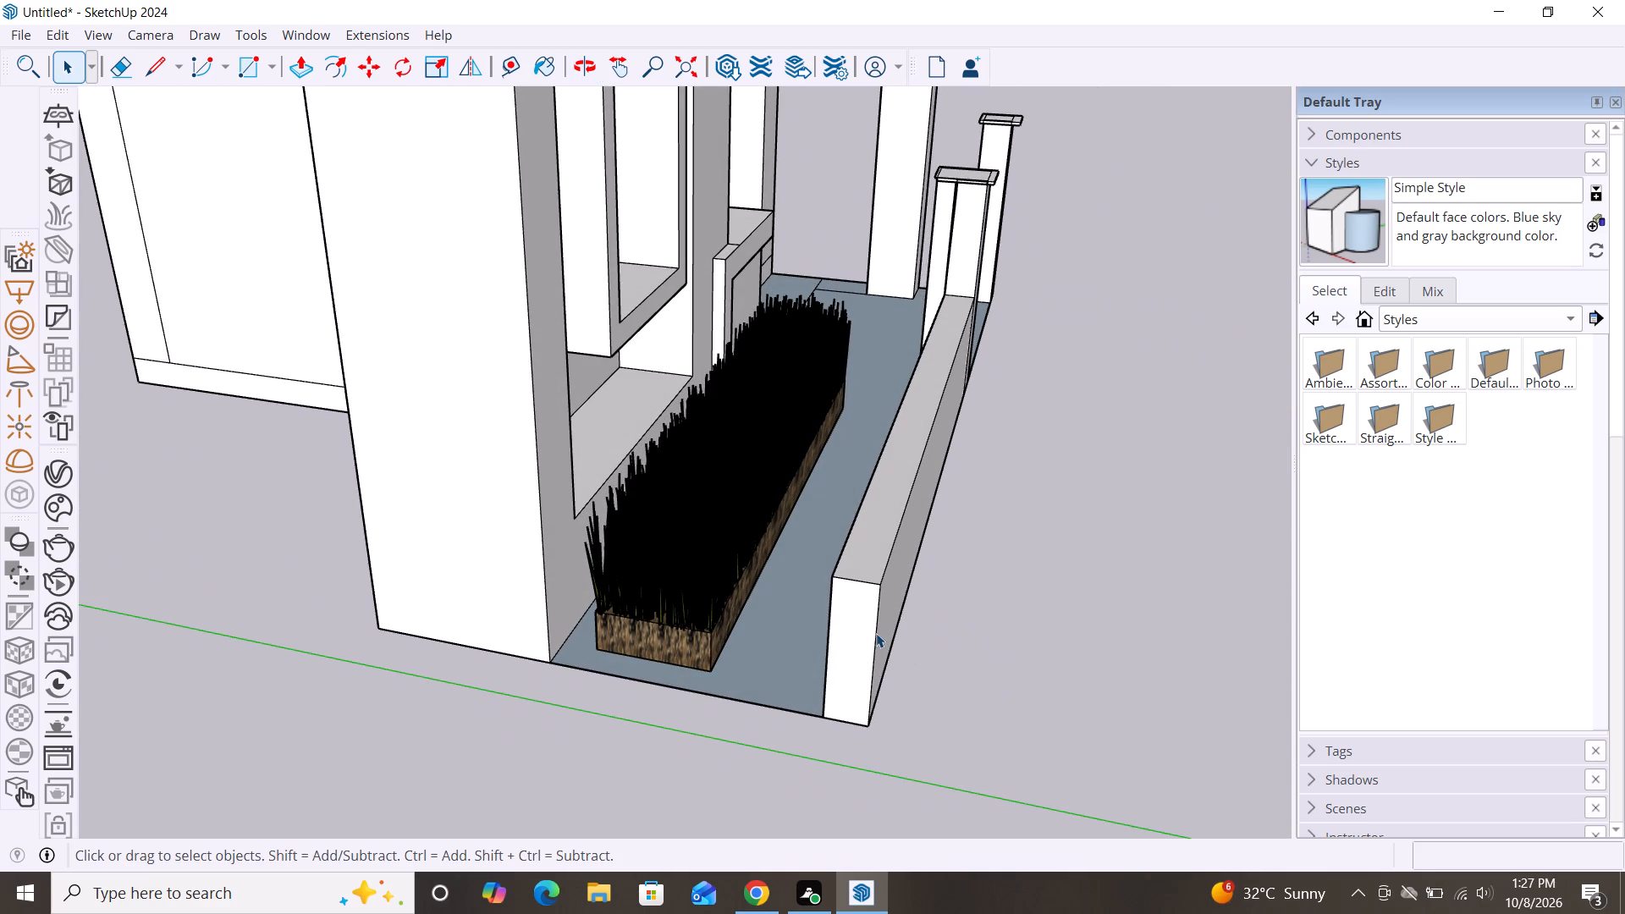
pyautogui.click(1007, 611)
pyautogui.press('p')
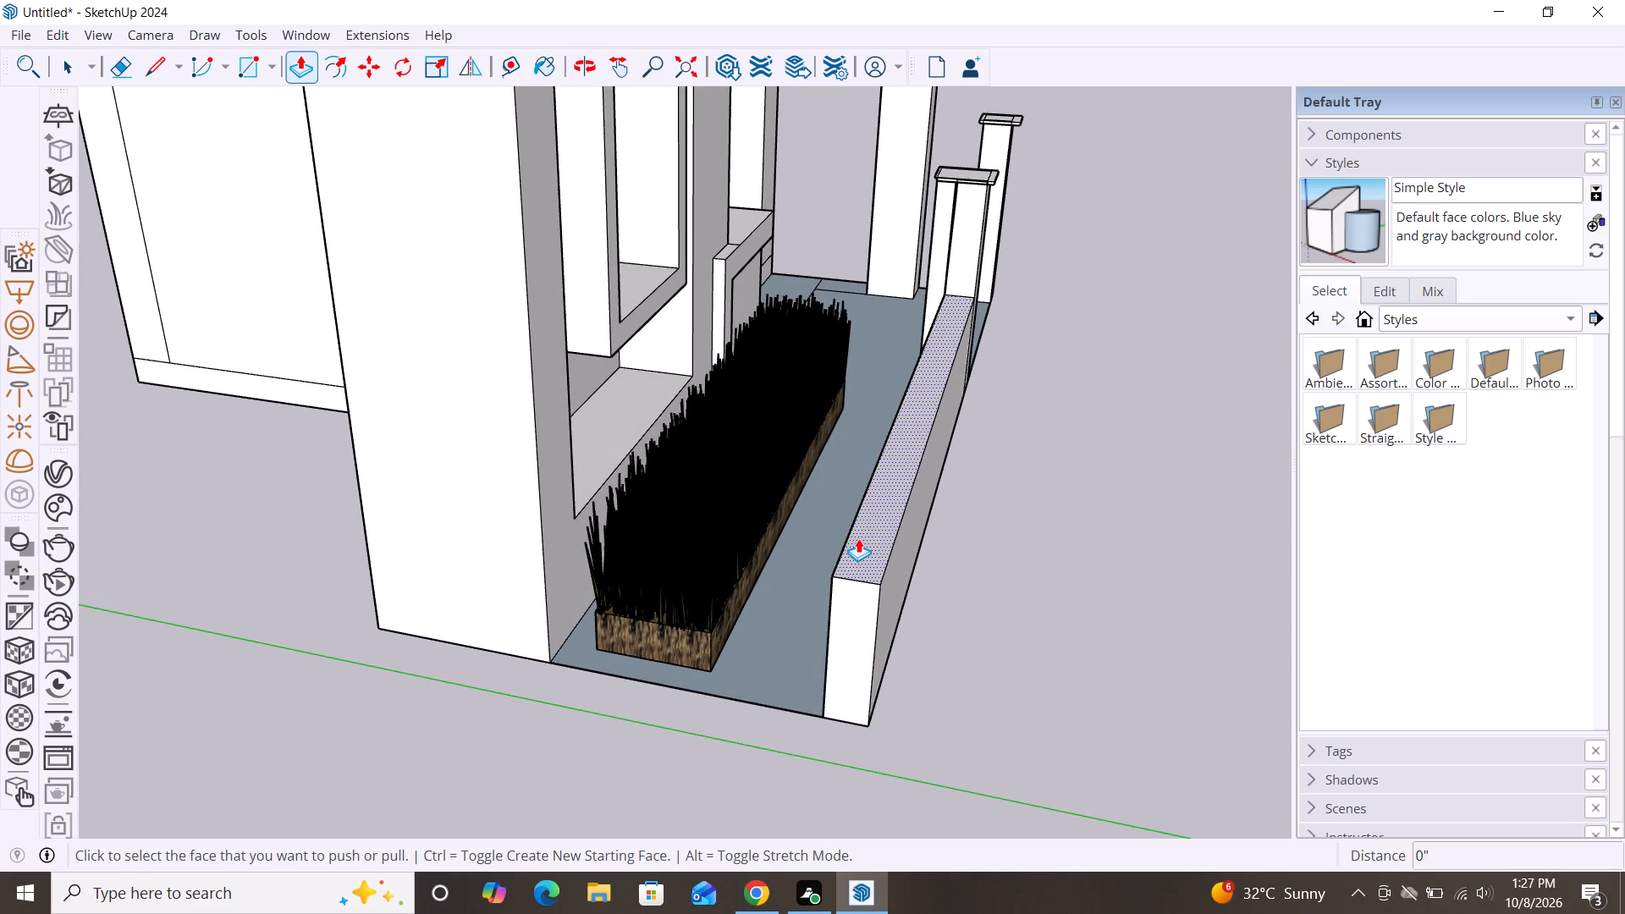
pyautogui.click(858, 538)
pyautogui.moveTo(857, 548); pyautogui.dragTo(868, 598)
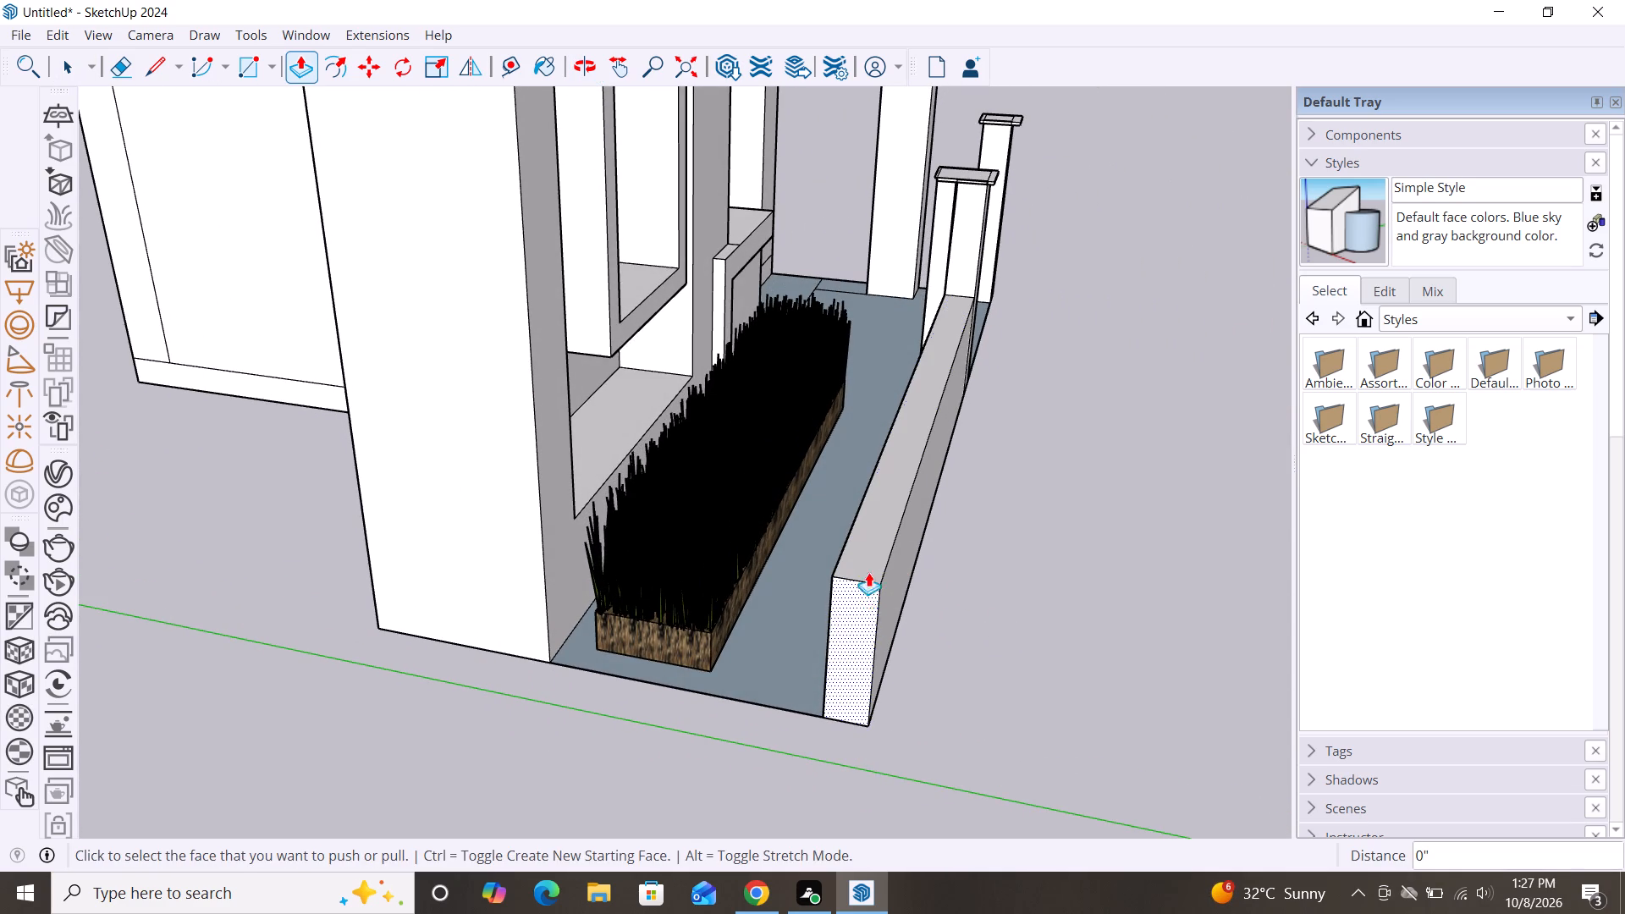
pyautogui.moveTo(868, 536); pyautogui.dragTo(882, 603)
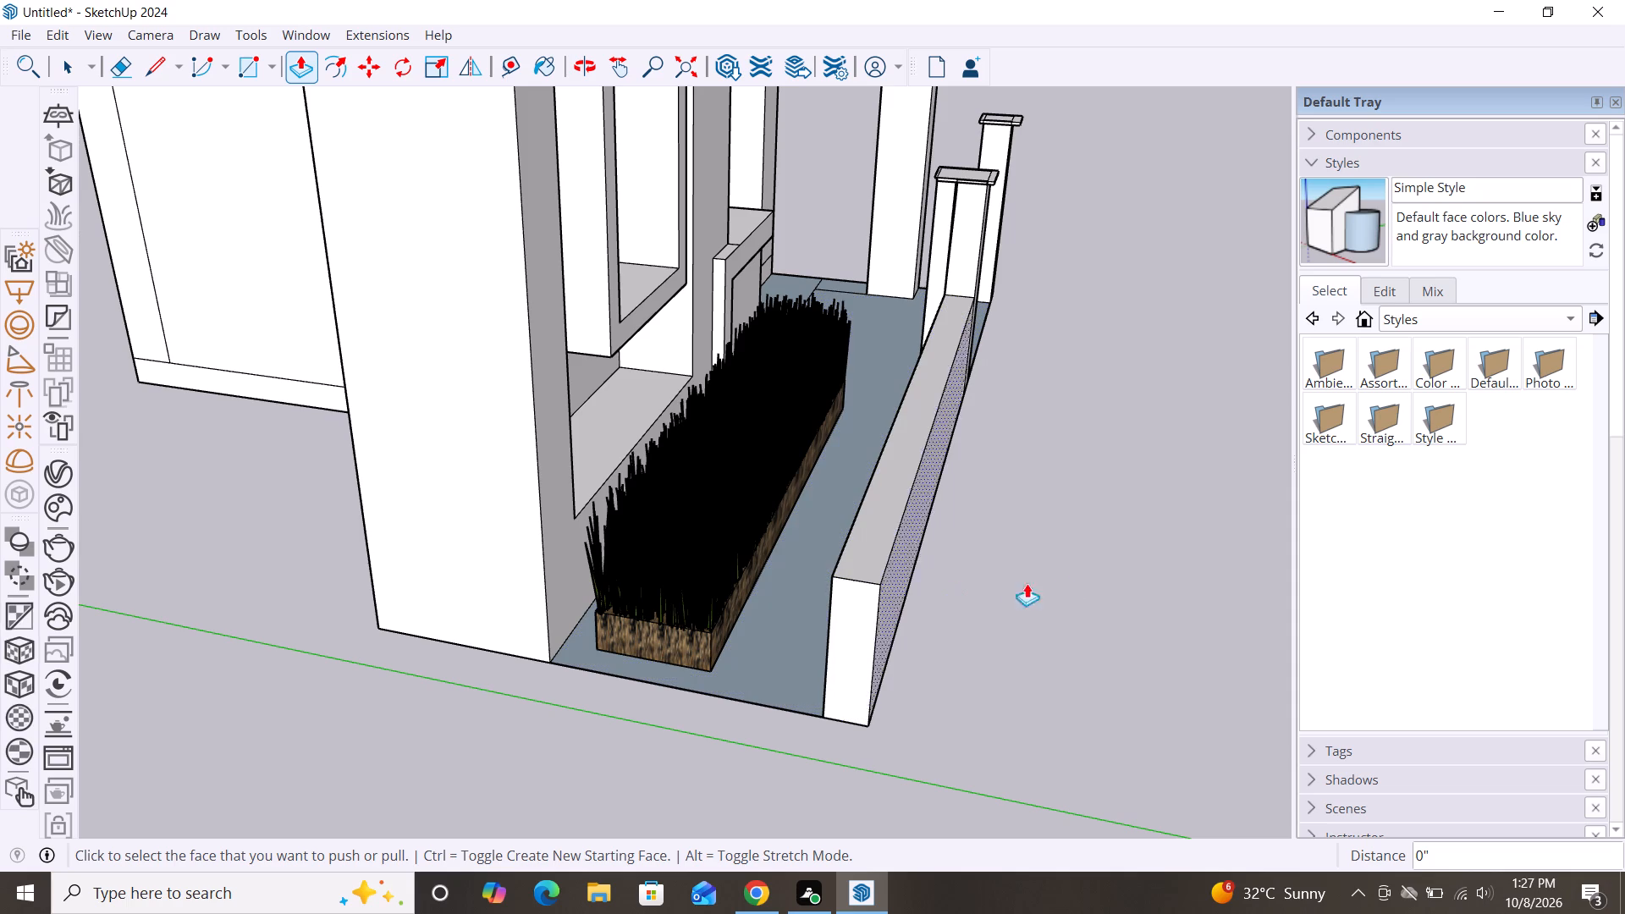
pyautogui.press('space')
# Scale the grass strip down uniformly by about 0.86 from its lower corner at the open end.
pyautogui.click(719, 600)
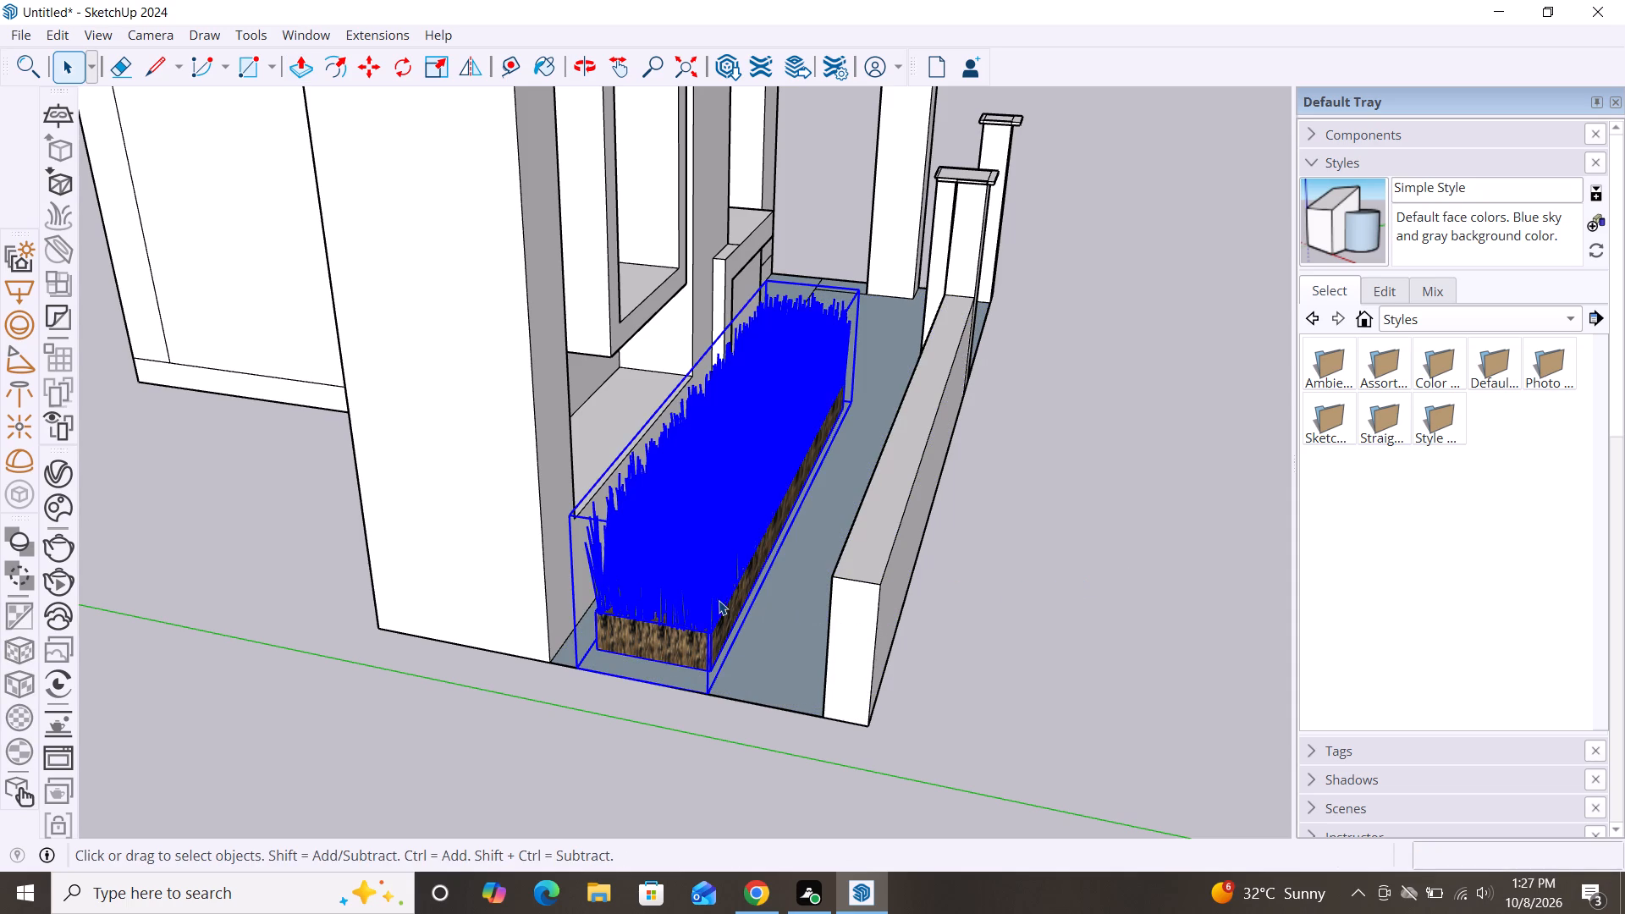
pyautogui.press('s')
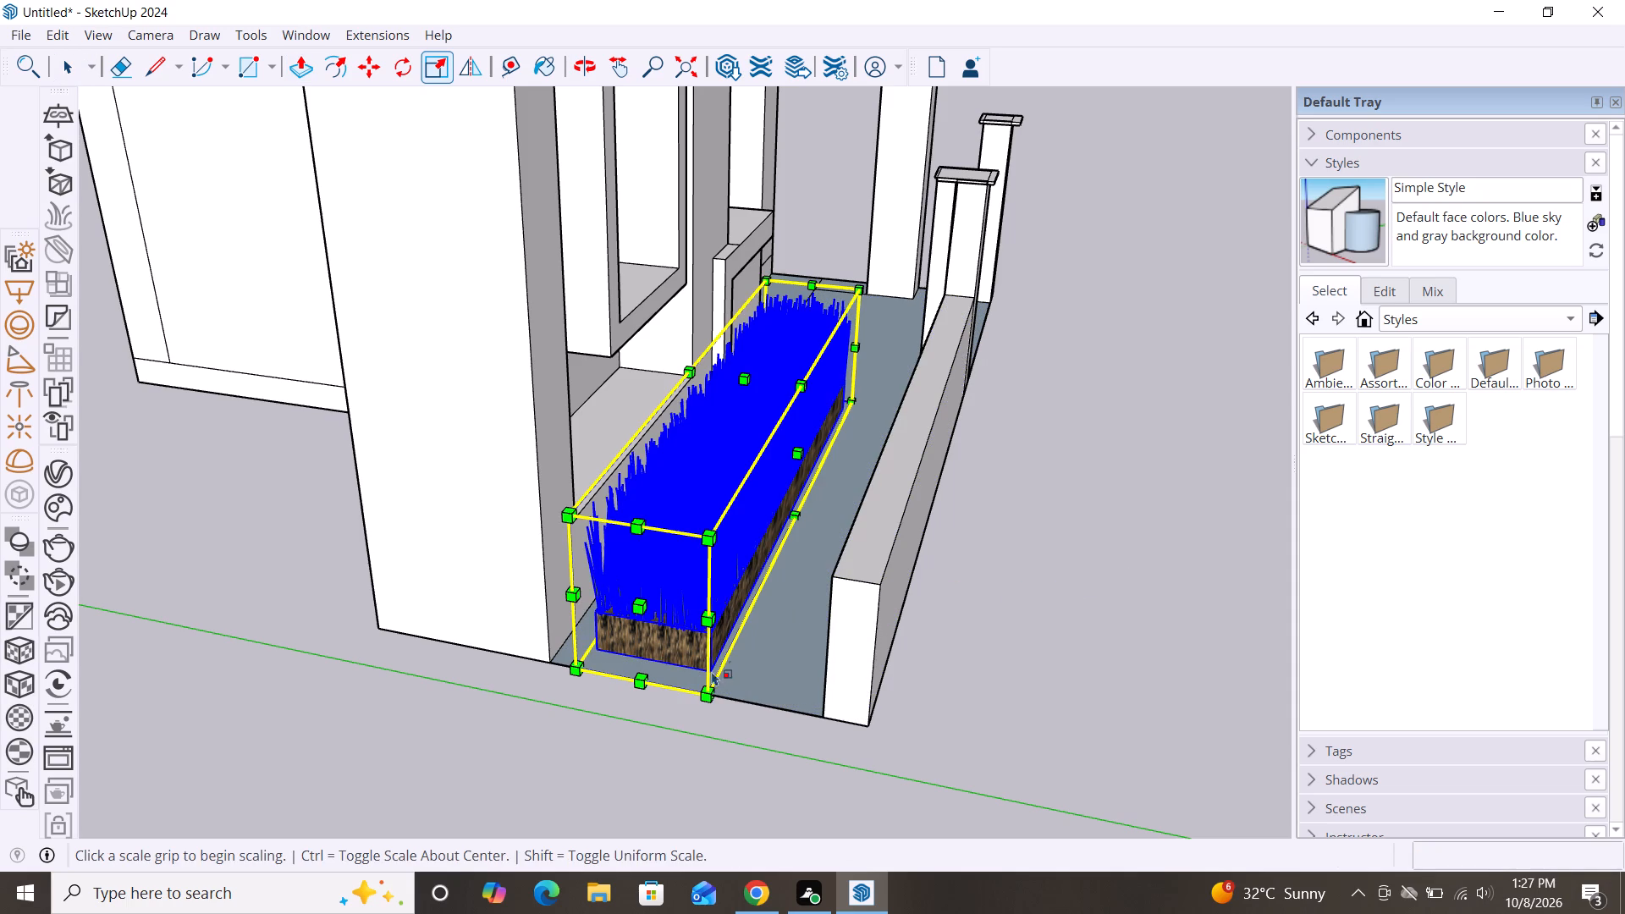
pyautogui.moveTo(708, 690); pyautogui.dragTo(757, 628)
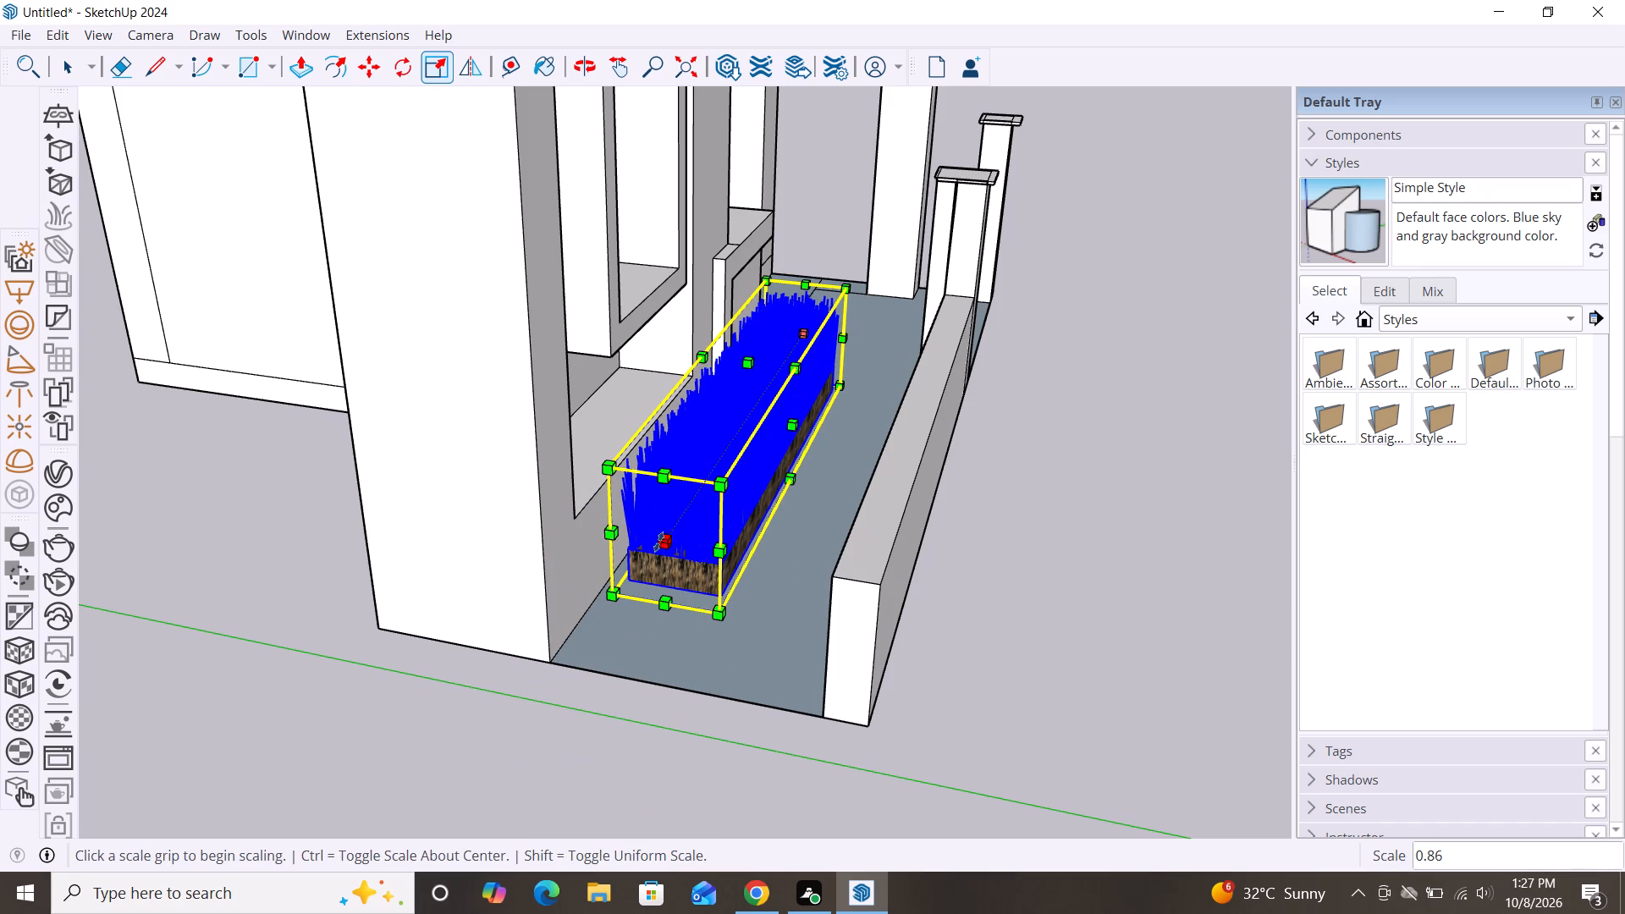
# Stretch the grass strip's length along the red axis by about 1.27 toward the open end.
pyautogui.moveTo(664, 543); pyautogui.dragTo(609, 669)
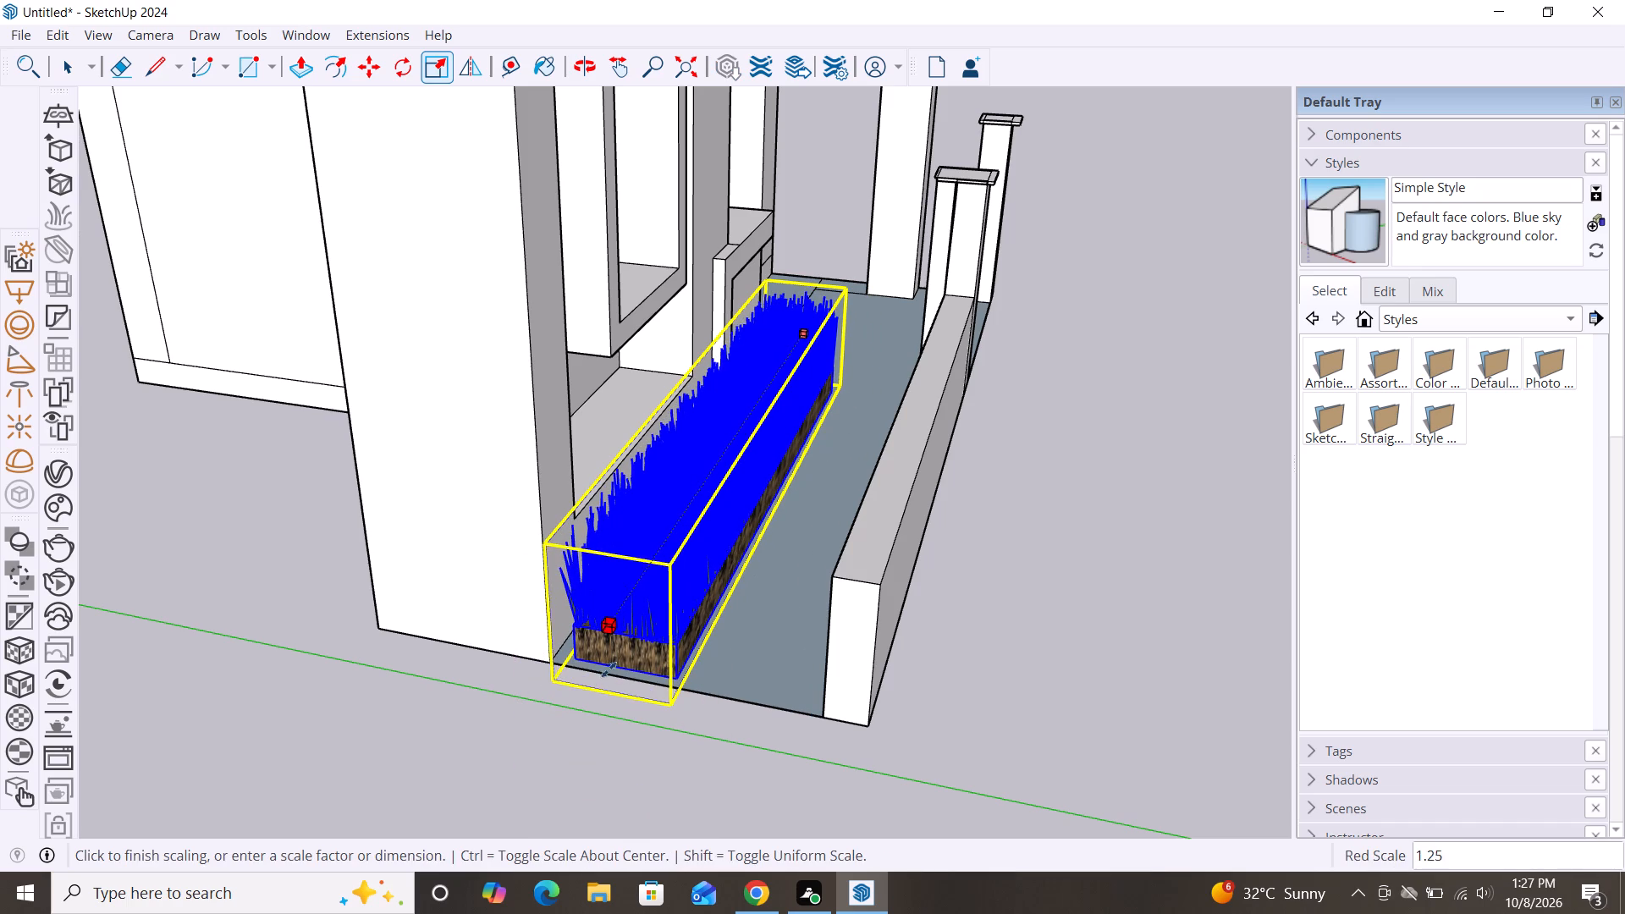
pyautogui.moveTo(609, 669); pyautogui.dragTo(609, 670)
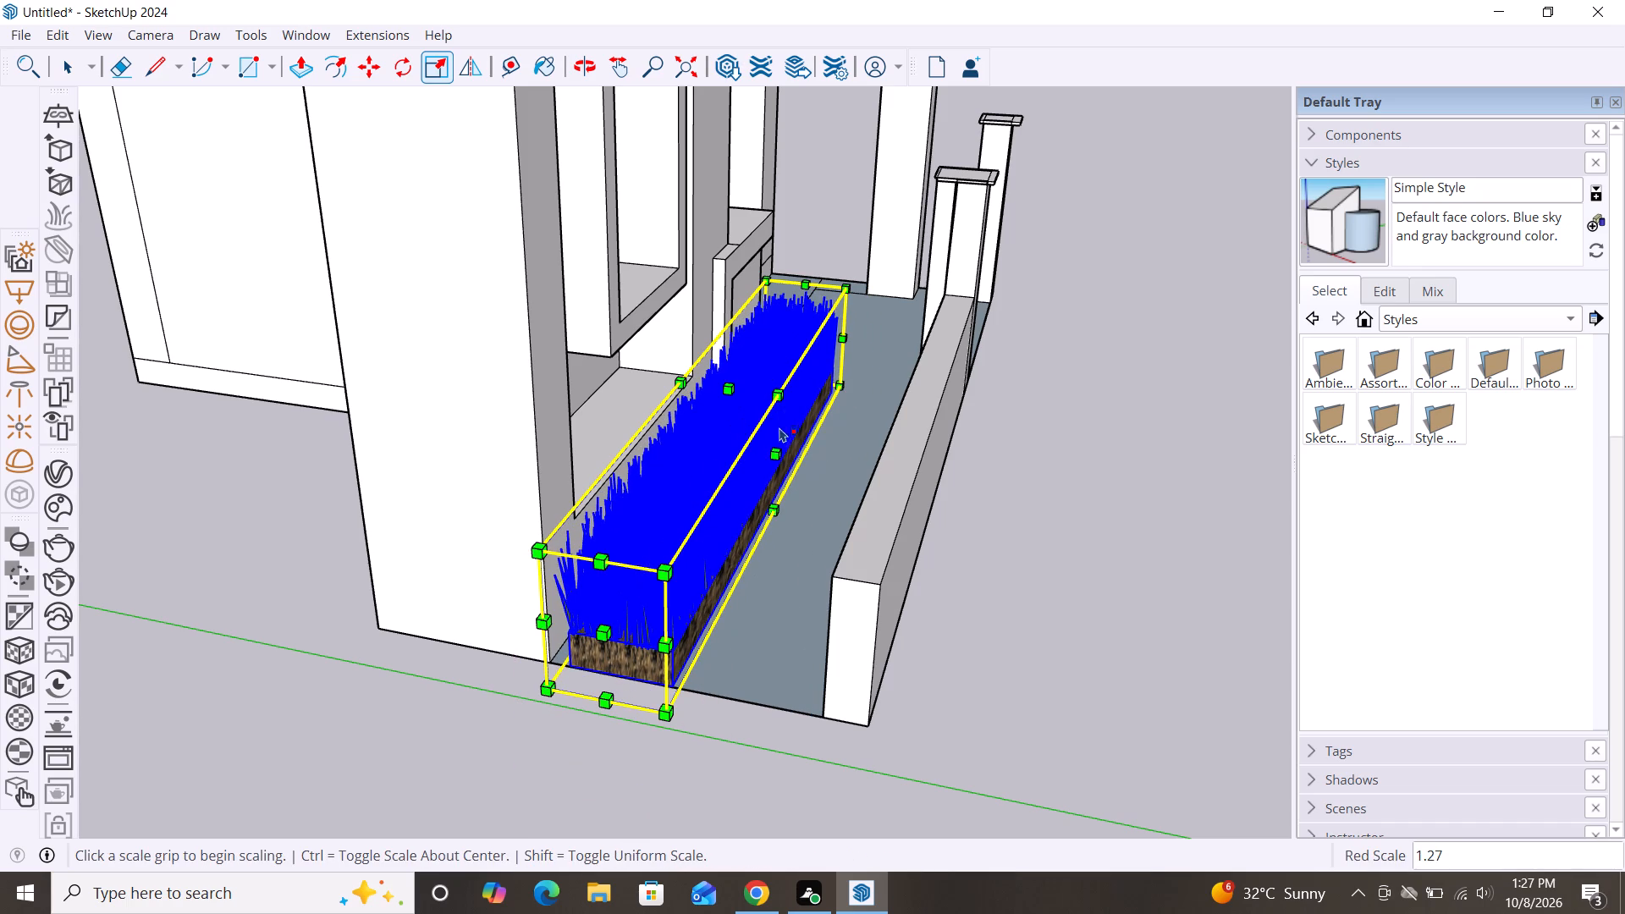
# Scale the grass strip's depth along the green axis, extending its front side toward the low wall and pulling its tower side in.
pyautogui.moveTo(784, 454); pyautogui.dragTo(884, 457)
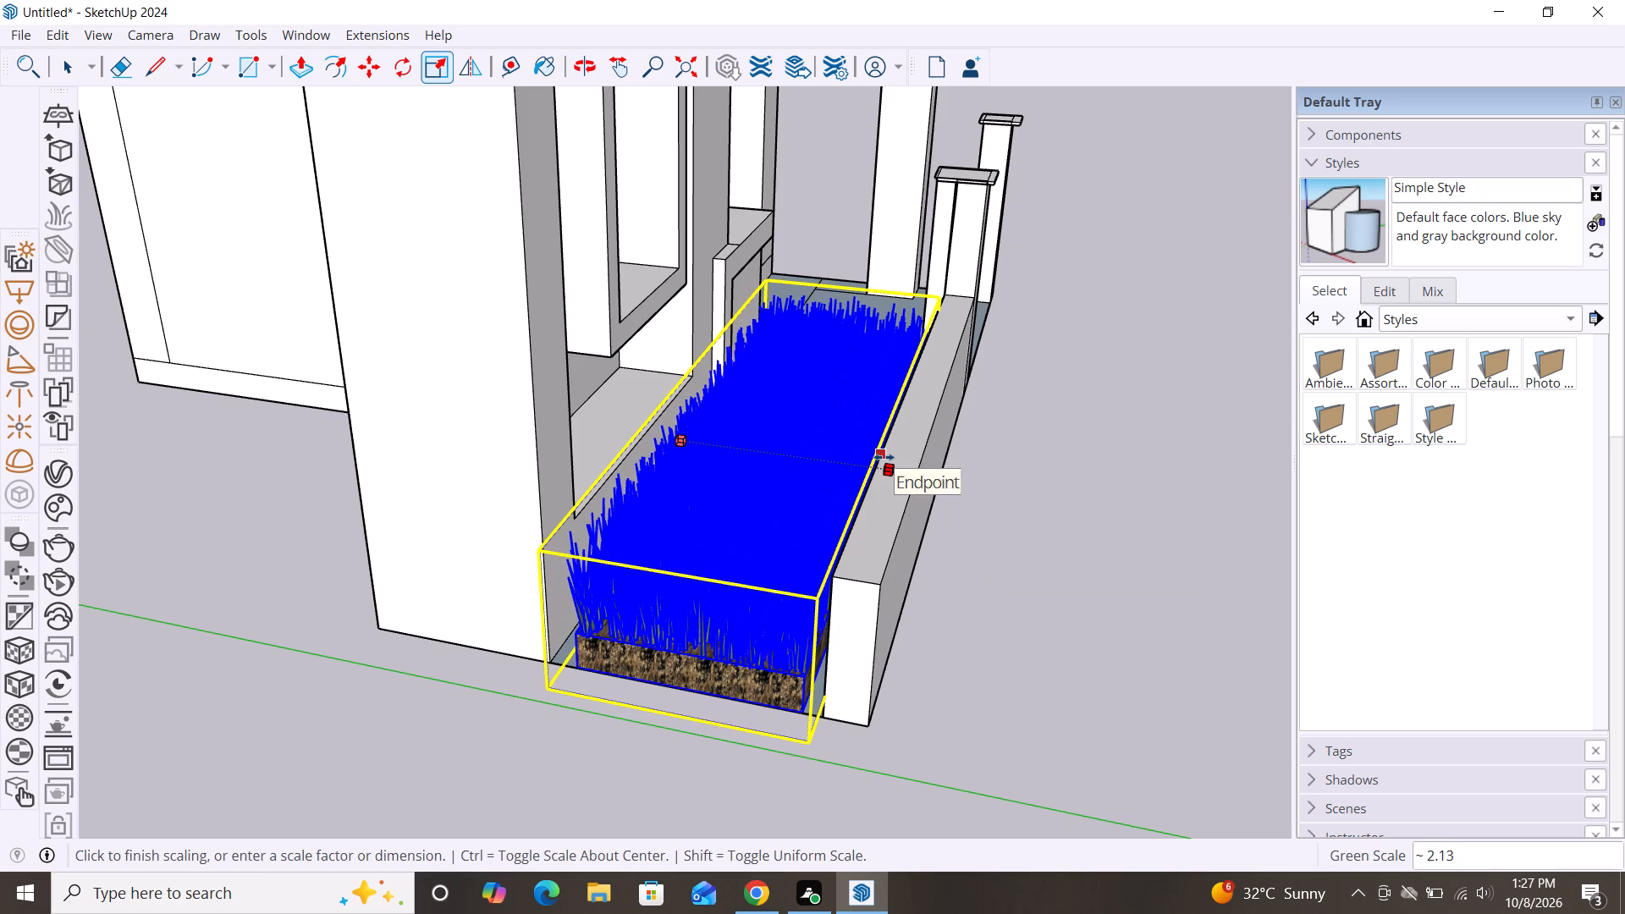
pyautogui.moveTo(884, 457); pyautogui.dragTo(851, 464)
pyautogui.moveTo(651, 435); pyautogui.dragTo(671, 438)
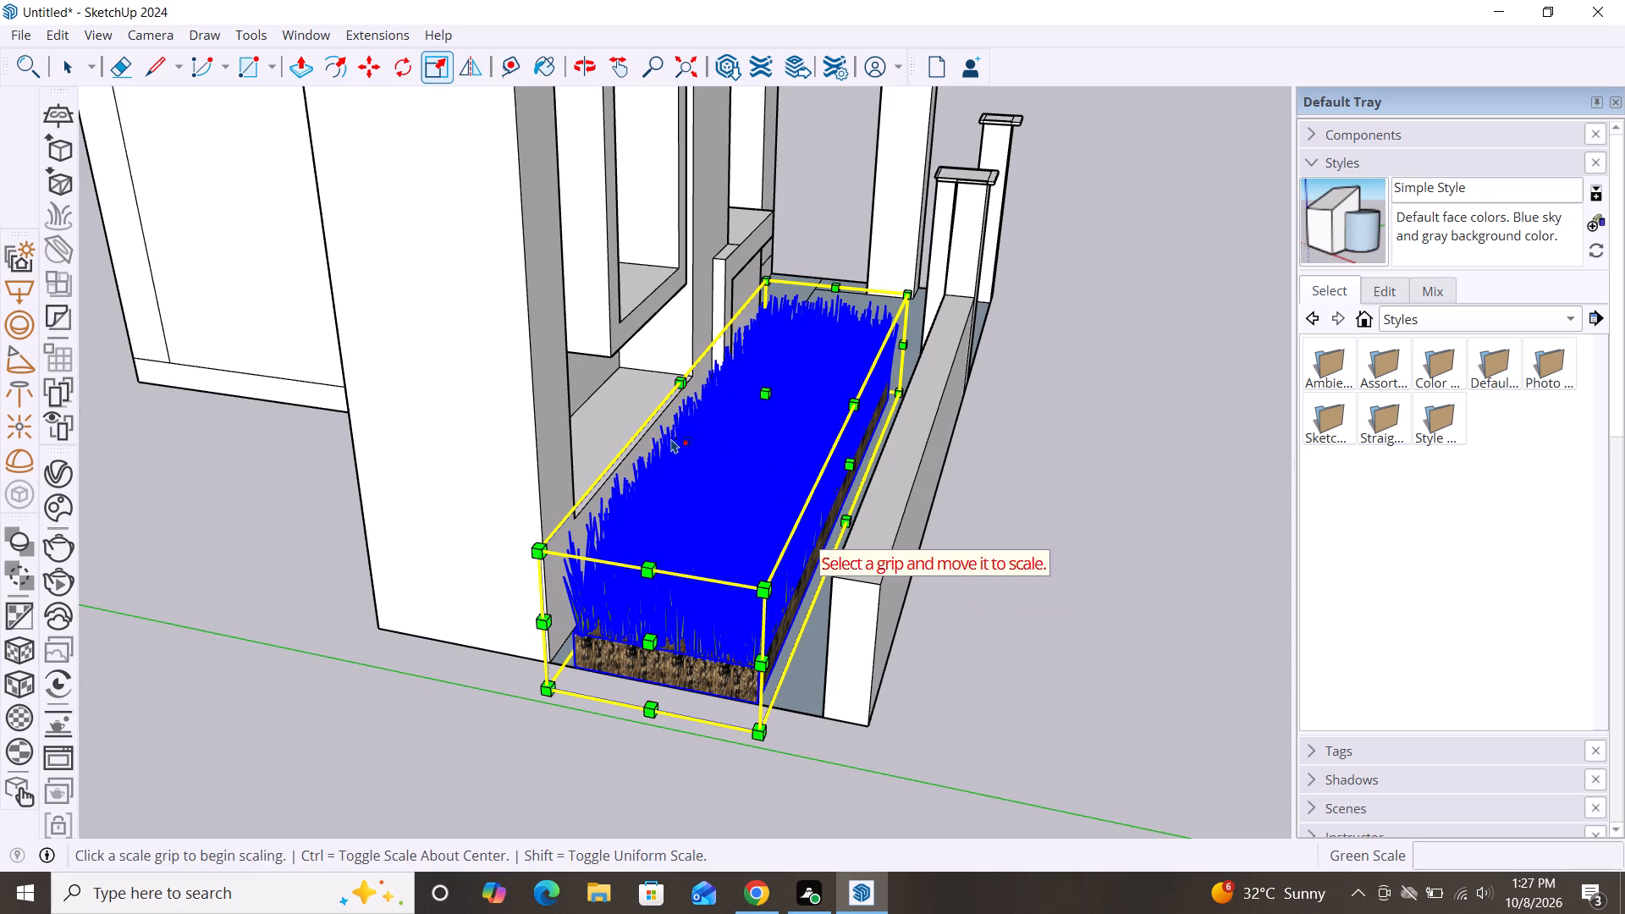
pyautogui.moveTo(671, 438); pyautogui.dragTo(789, 452)
pyautogui.press('space')
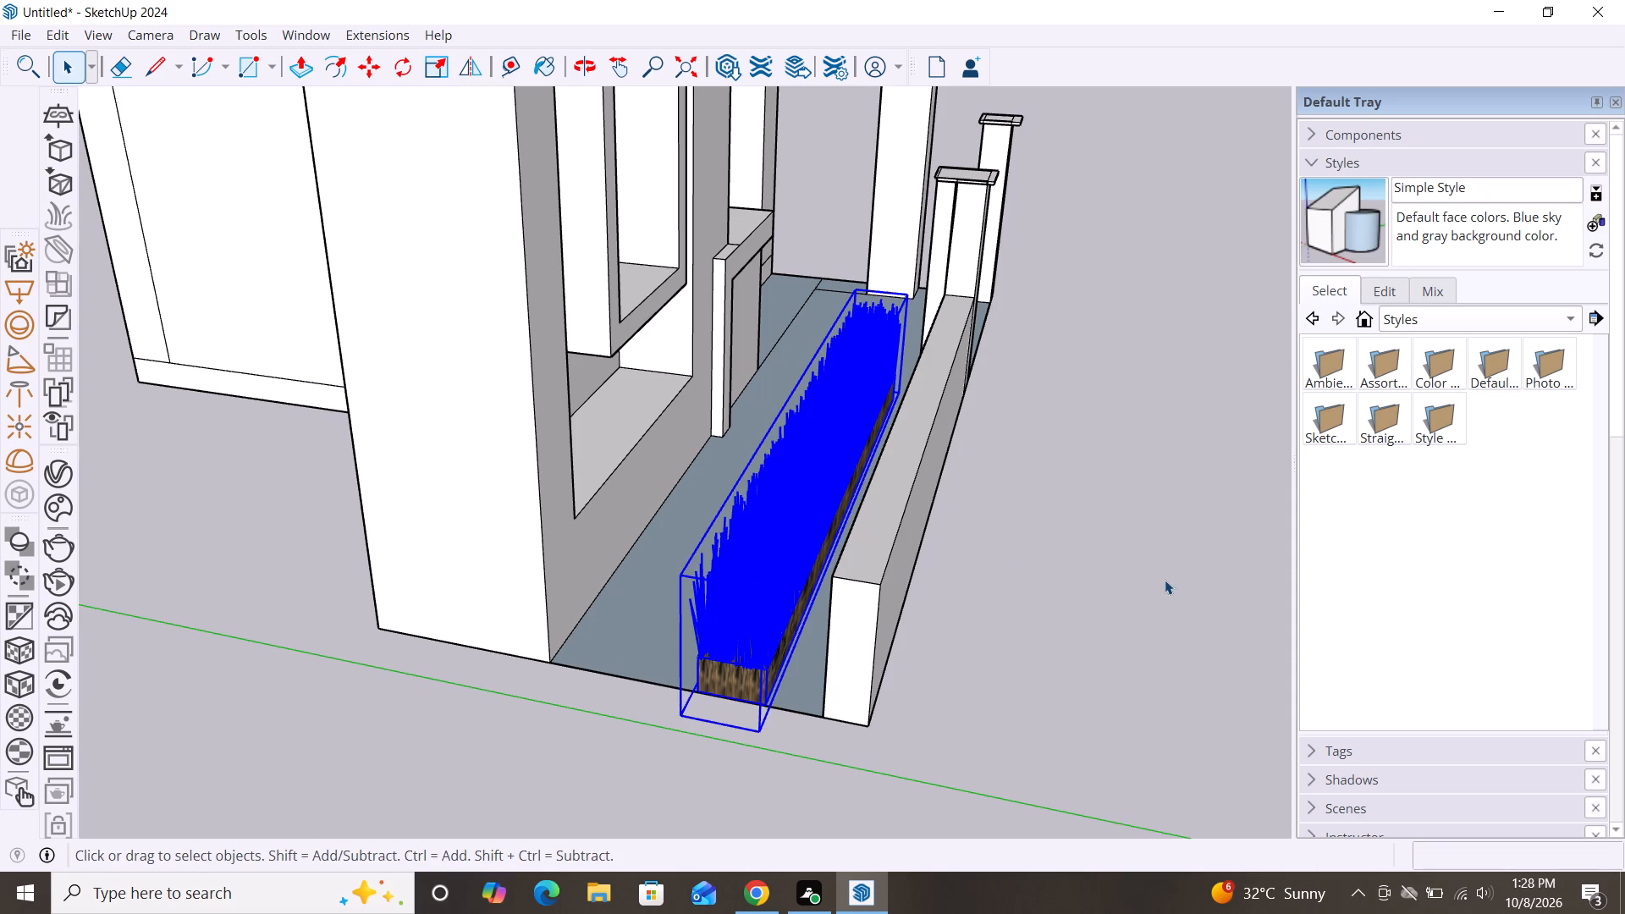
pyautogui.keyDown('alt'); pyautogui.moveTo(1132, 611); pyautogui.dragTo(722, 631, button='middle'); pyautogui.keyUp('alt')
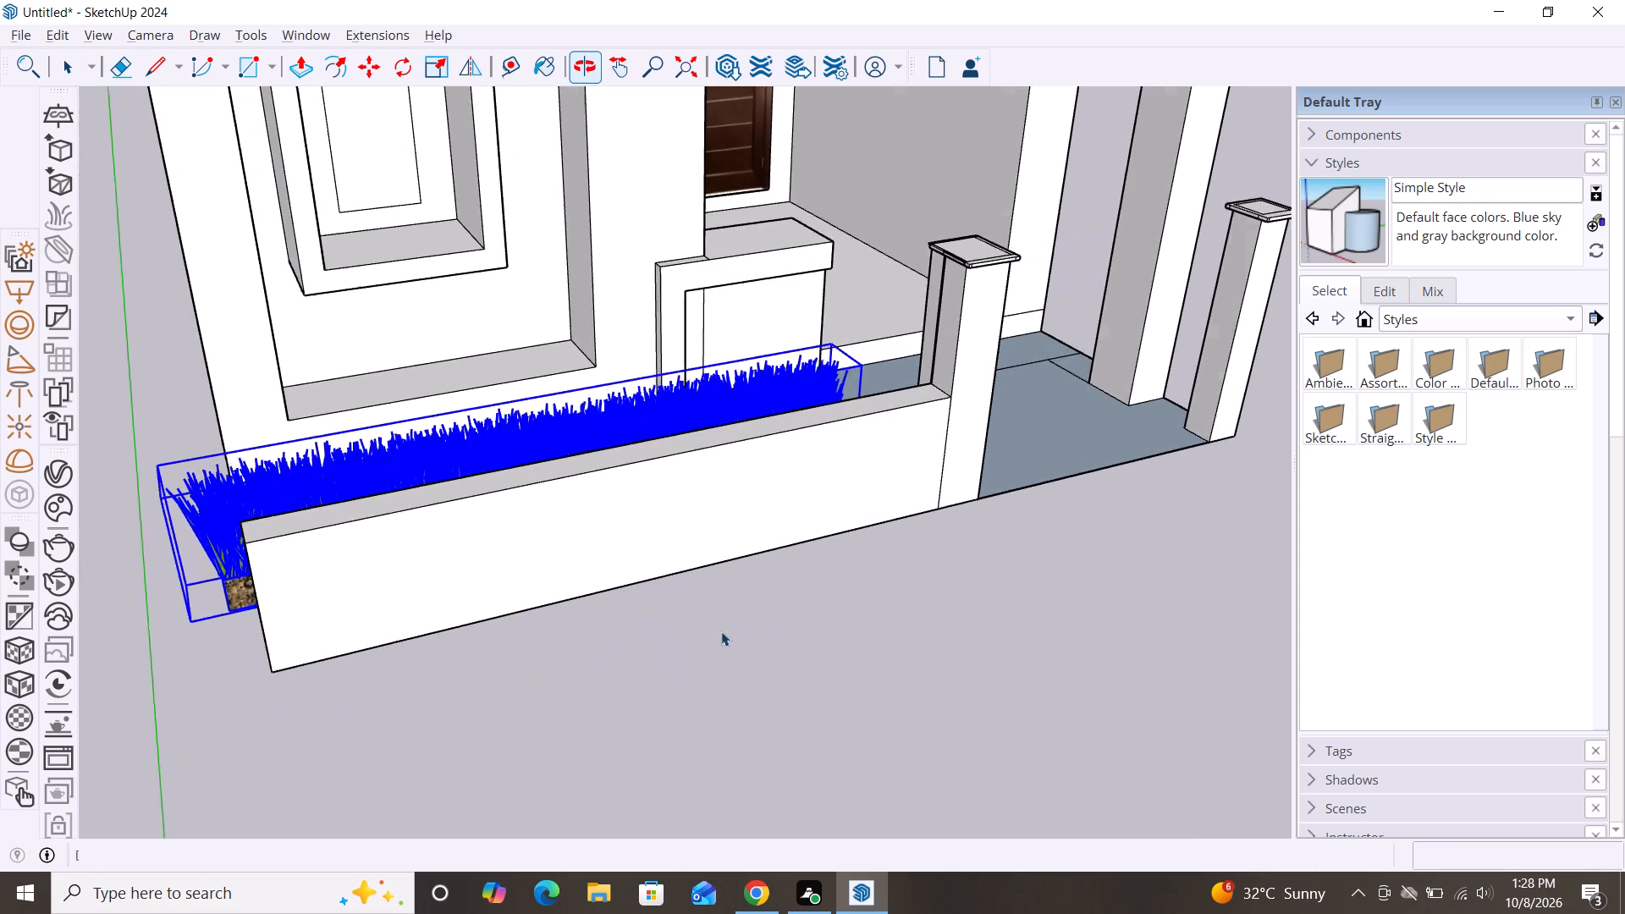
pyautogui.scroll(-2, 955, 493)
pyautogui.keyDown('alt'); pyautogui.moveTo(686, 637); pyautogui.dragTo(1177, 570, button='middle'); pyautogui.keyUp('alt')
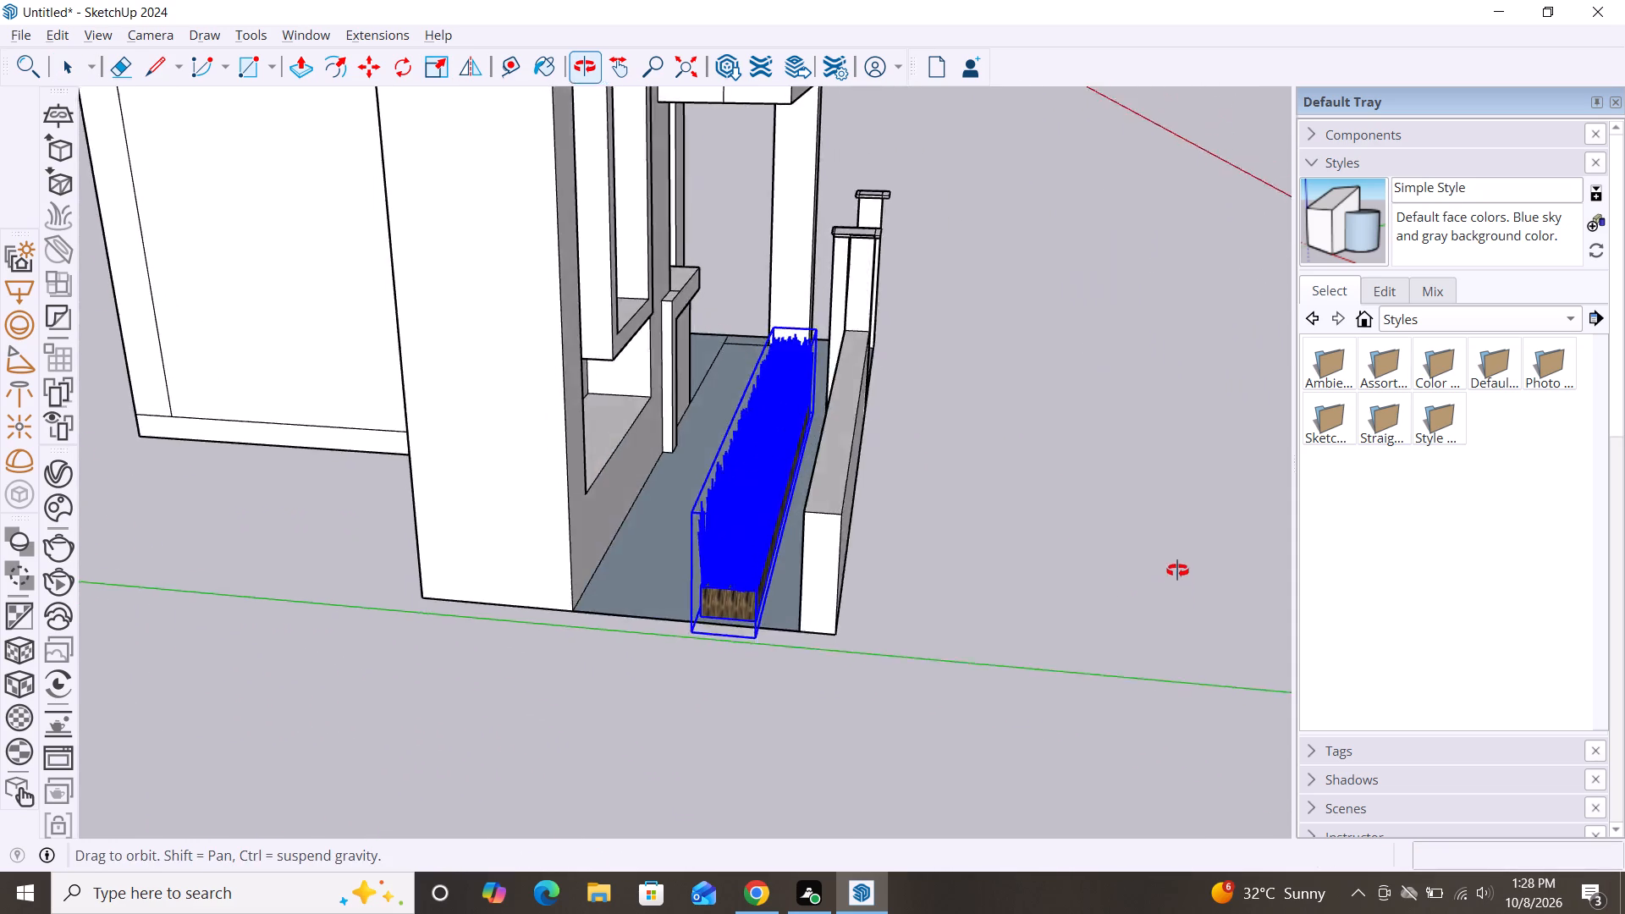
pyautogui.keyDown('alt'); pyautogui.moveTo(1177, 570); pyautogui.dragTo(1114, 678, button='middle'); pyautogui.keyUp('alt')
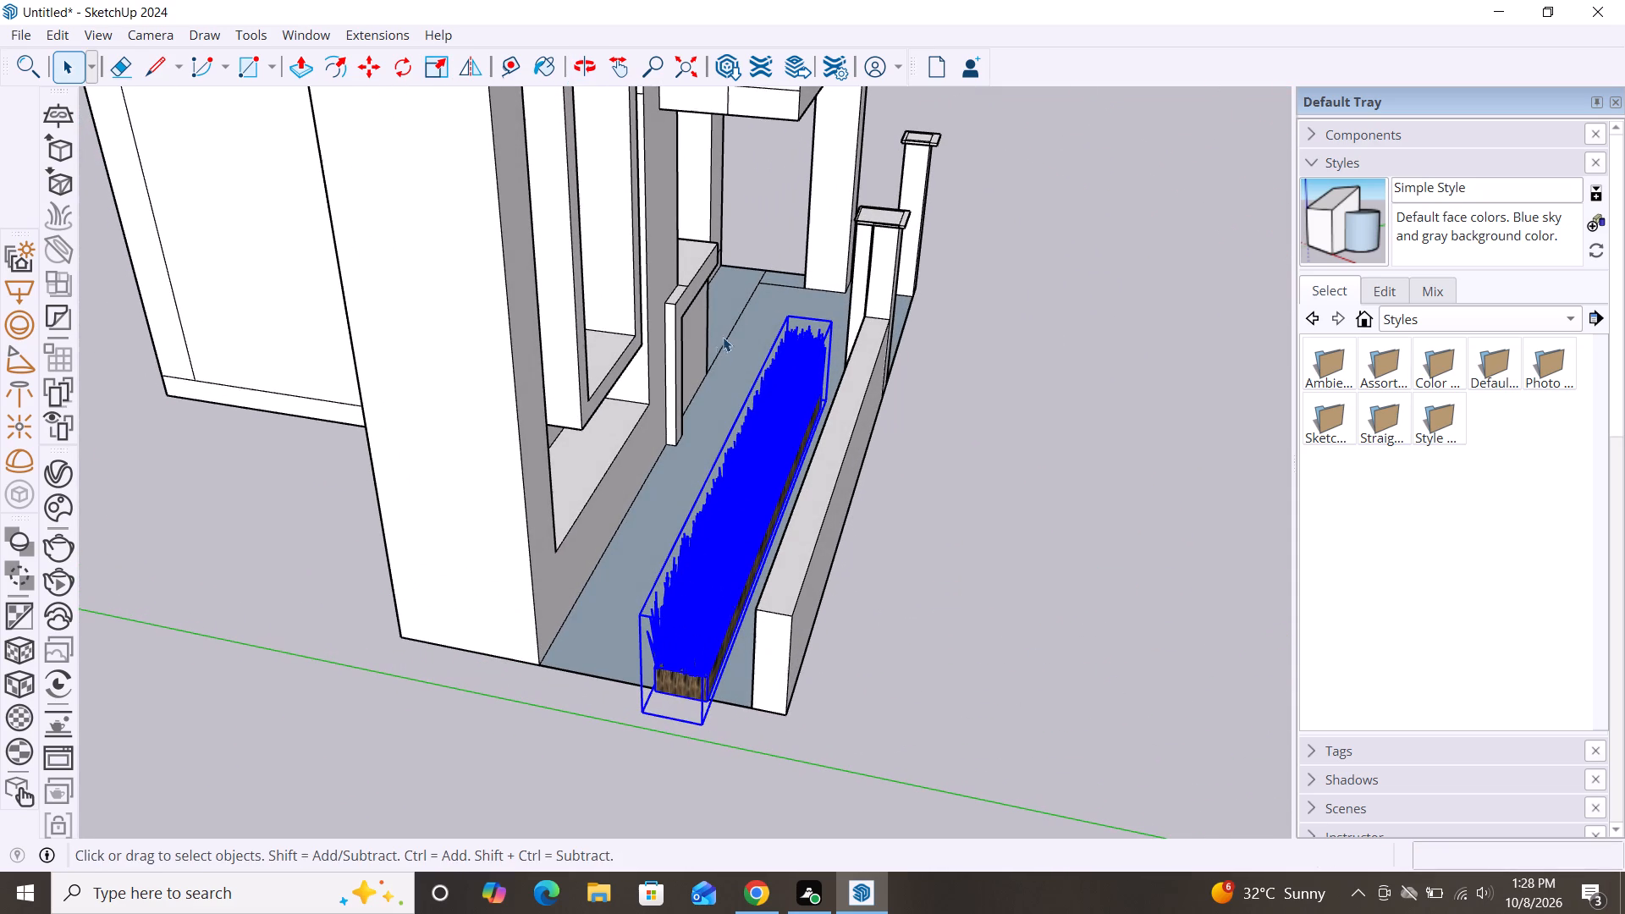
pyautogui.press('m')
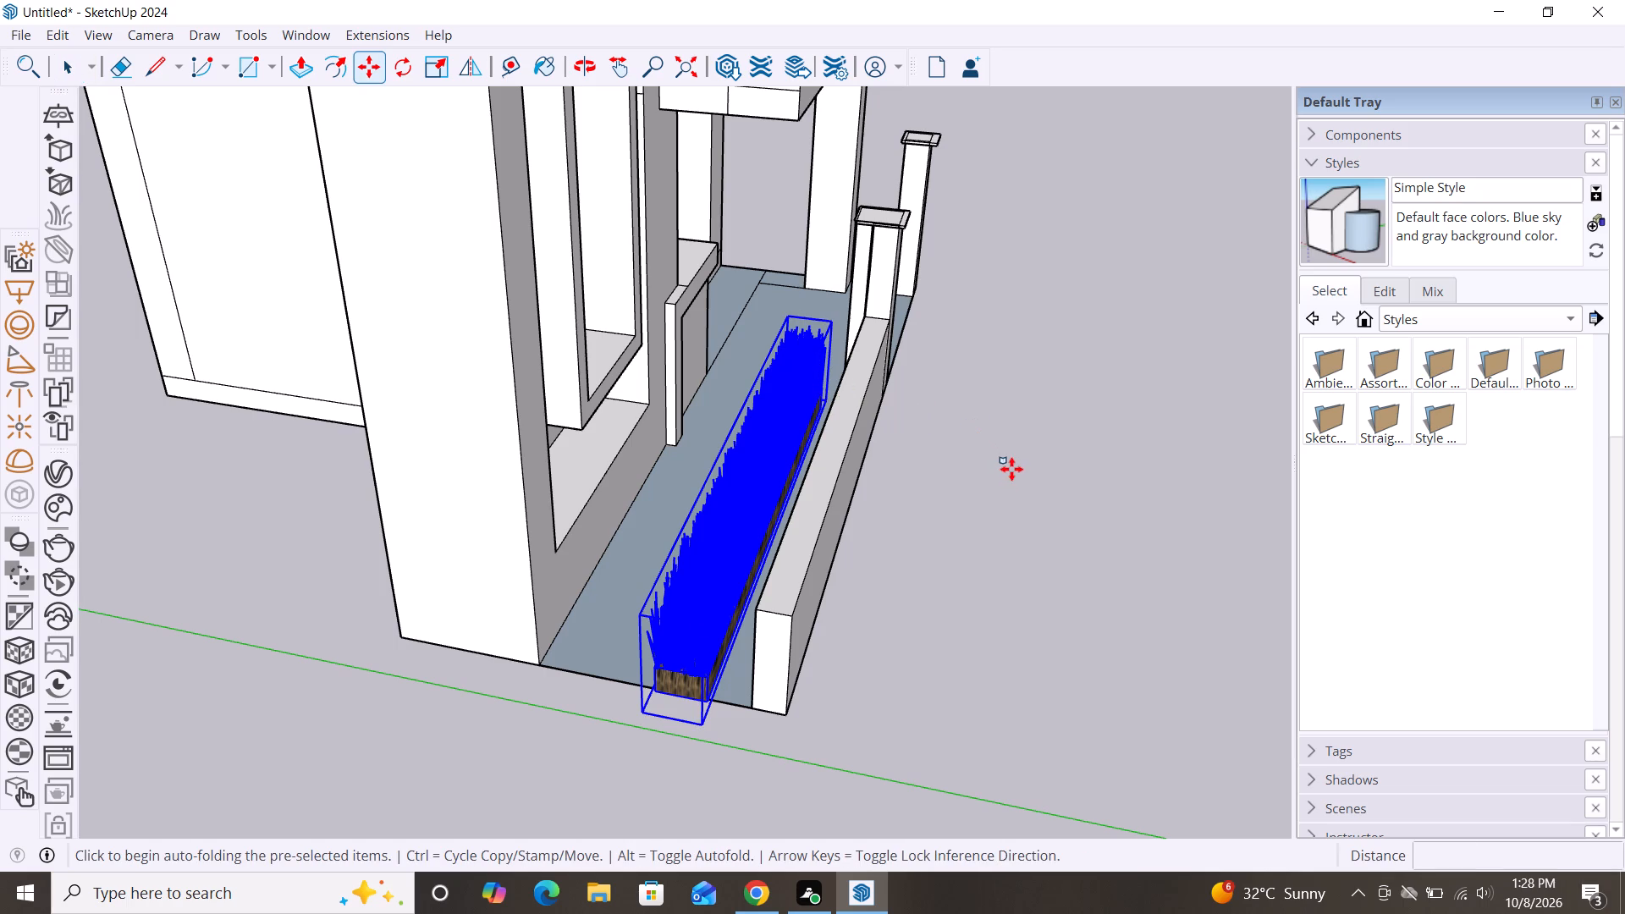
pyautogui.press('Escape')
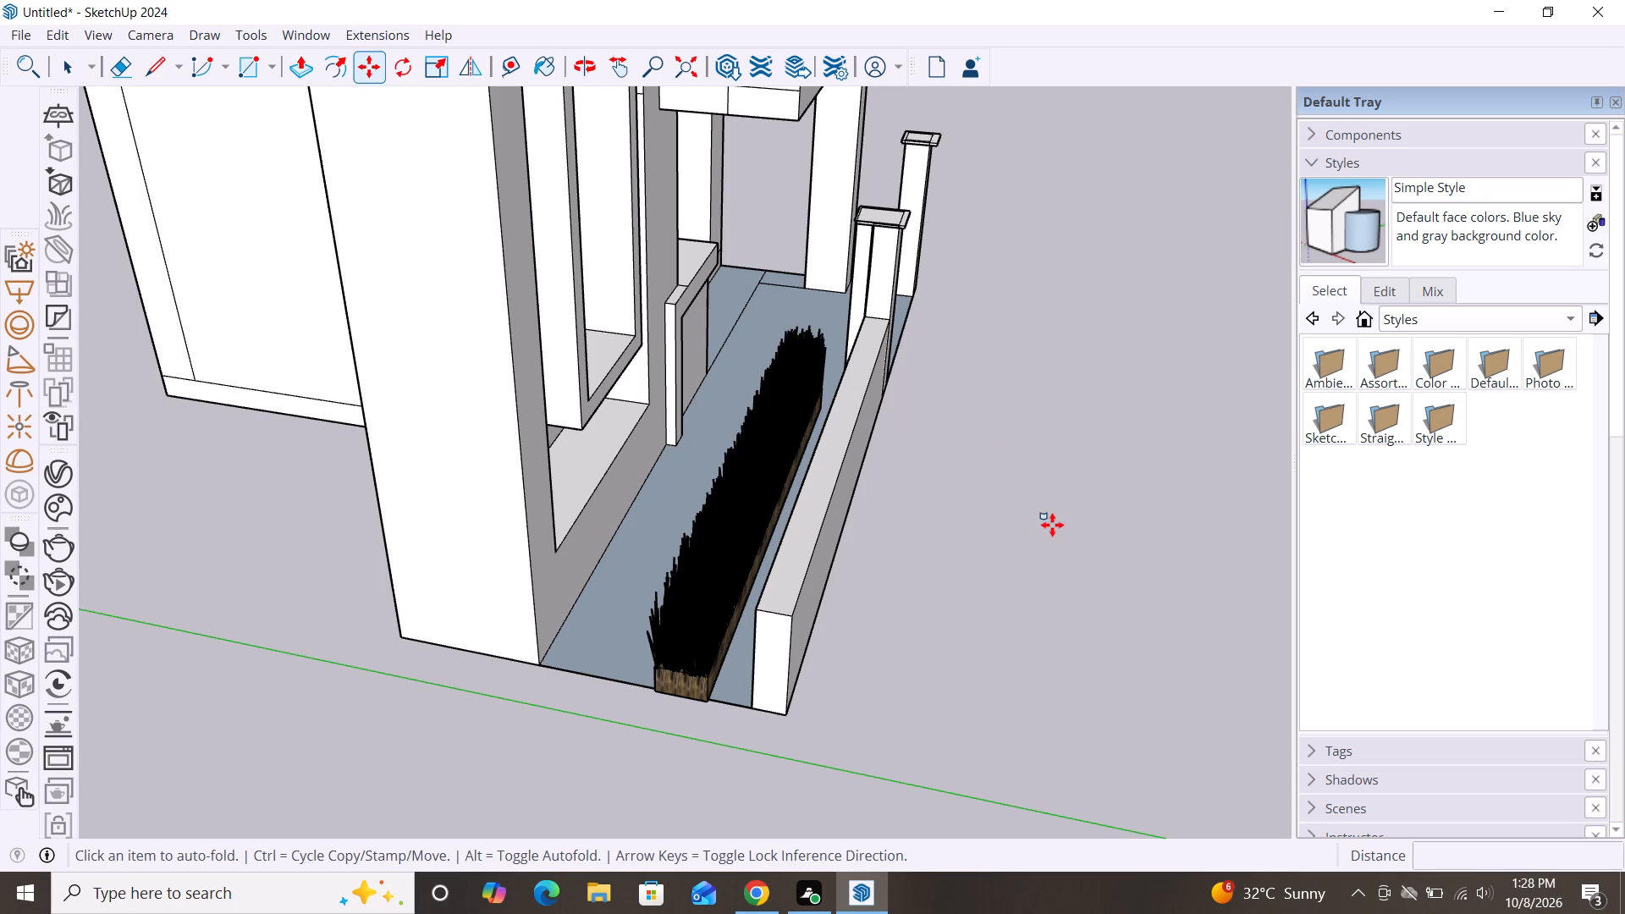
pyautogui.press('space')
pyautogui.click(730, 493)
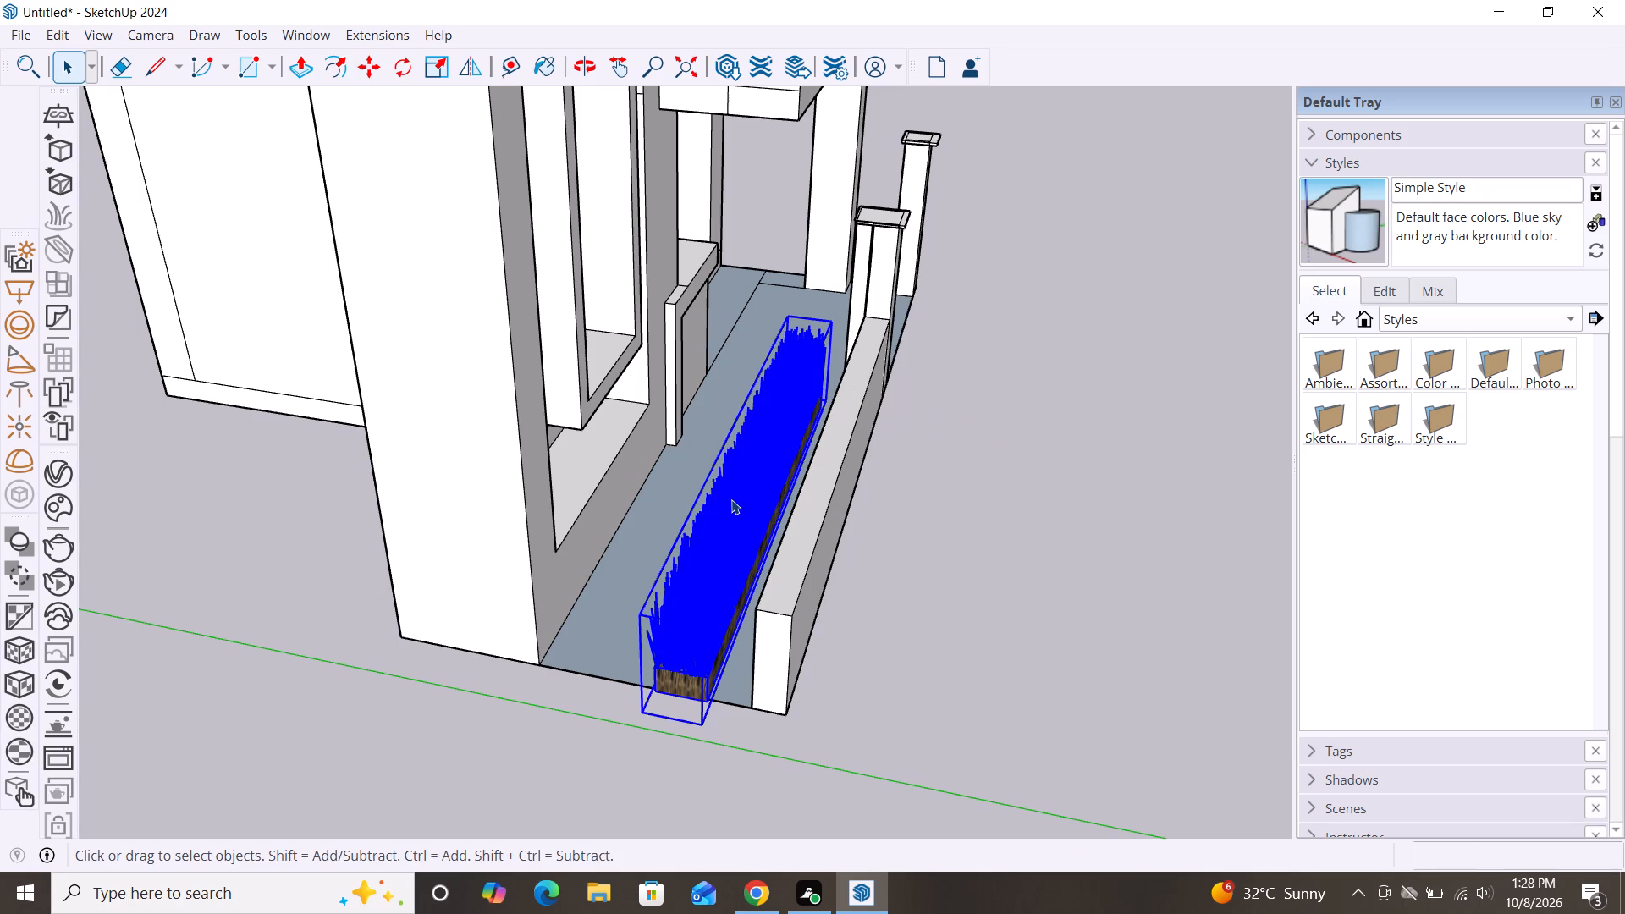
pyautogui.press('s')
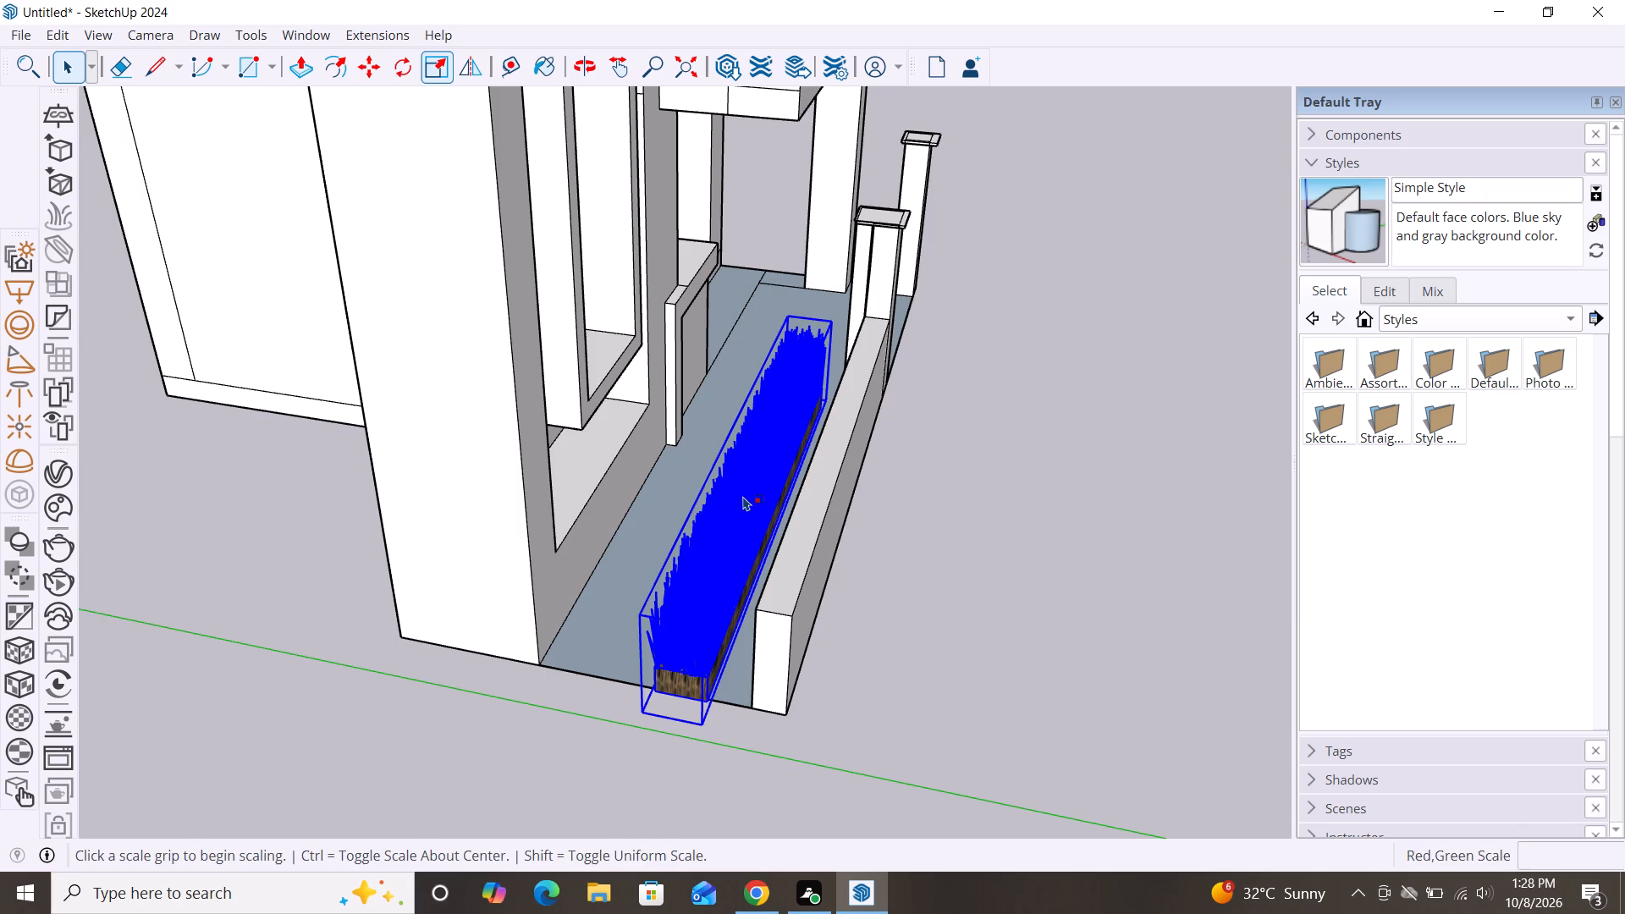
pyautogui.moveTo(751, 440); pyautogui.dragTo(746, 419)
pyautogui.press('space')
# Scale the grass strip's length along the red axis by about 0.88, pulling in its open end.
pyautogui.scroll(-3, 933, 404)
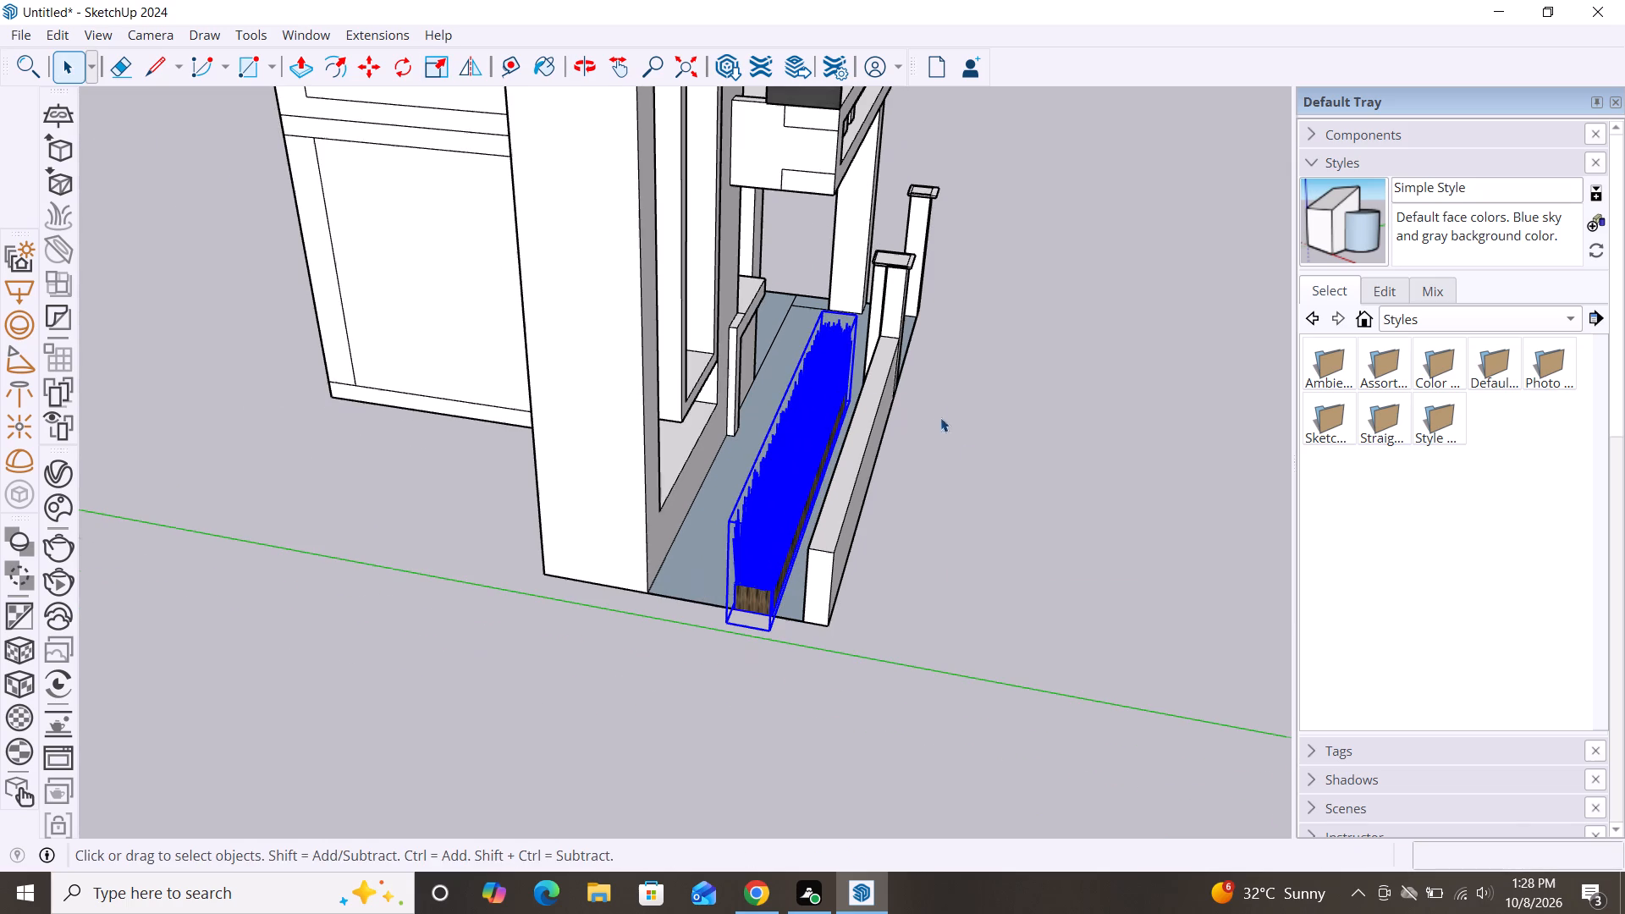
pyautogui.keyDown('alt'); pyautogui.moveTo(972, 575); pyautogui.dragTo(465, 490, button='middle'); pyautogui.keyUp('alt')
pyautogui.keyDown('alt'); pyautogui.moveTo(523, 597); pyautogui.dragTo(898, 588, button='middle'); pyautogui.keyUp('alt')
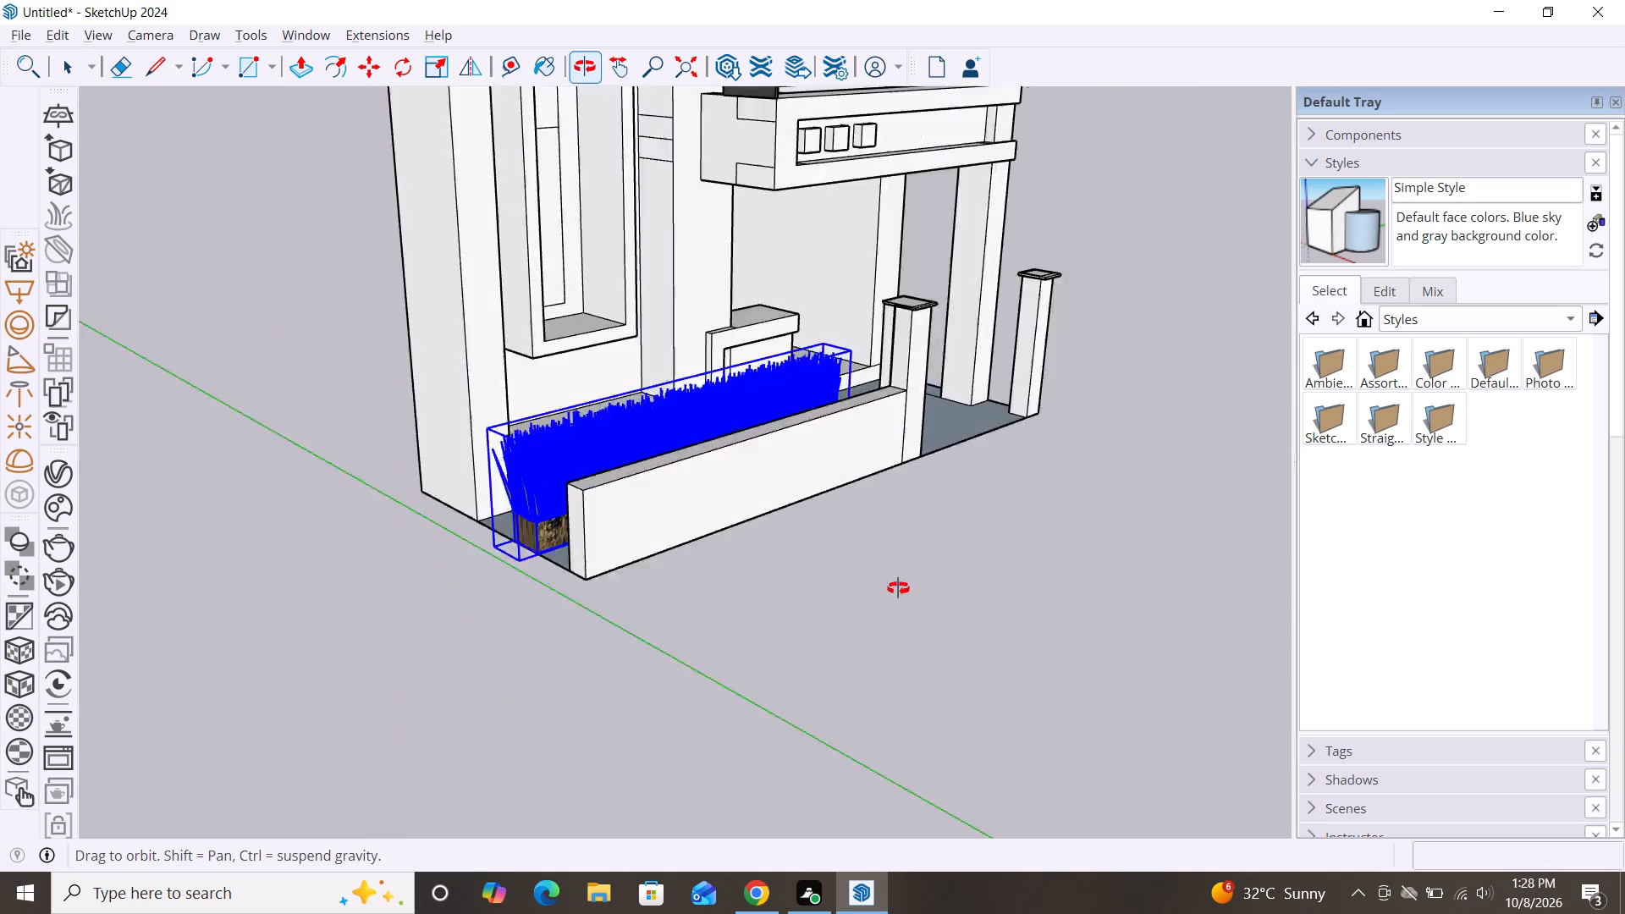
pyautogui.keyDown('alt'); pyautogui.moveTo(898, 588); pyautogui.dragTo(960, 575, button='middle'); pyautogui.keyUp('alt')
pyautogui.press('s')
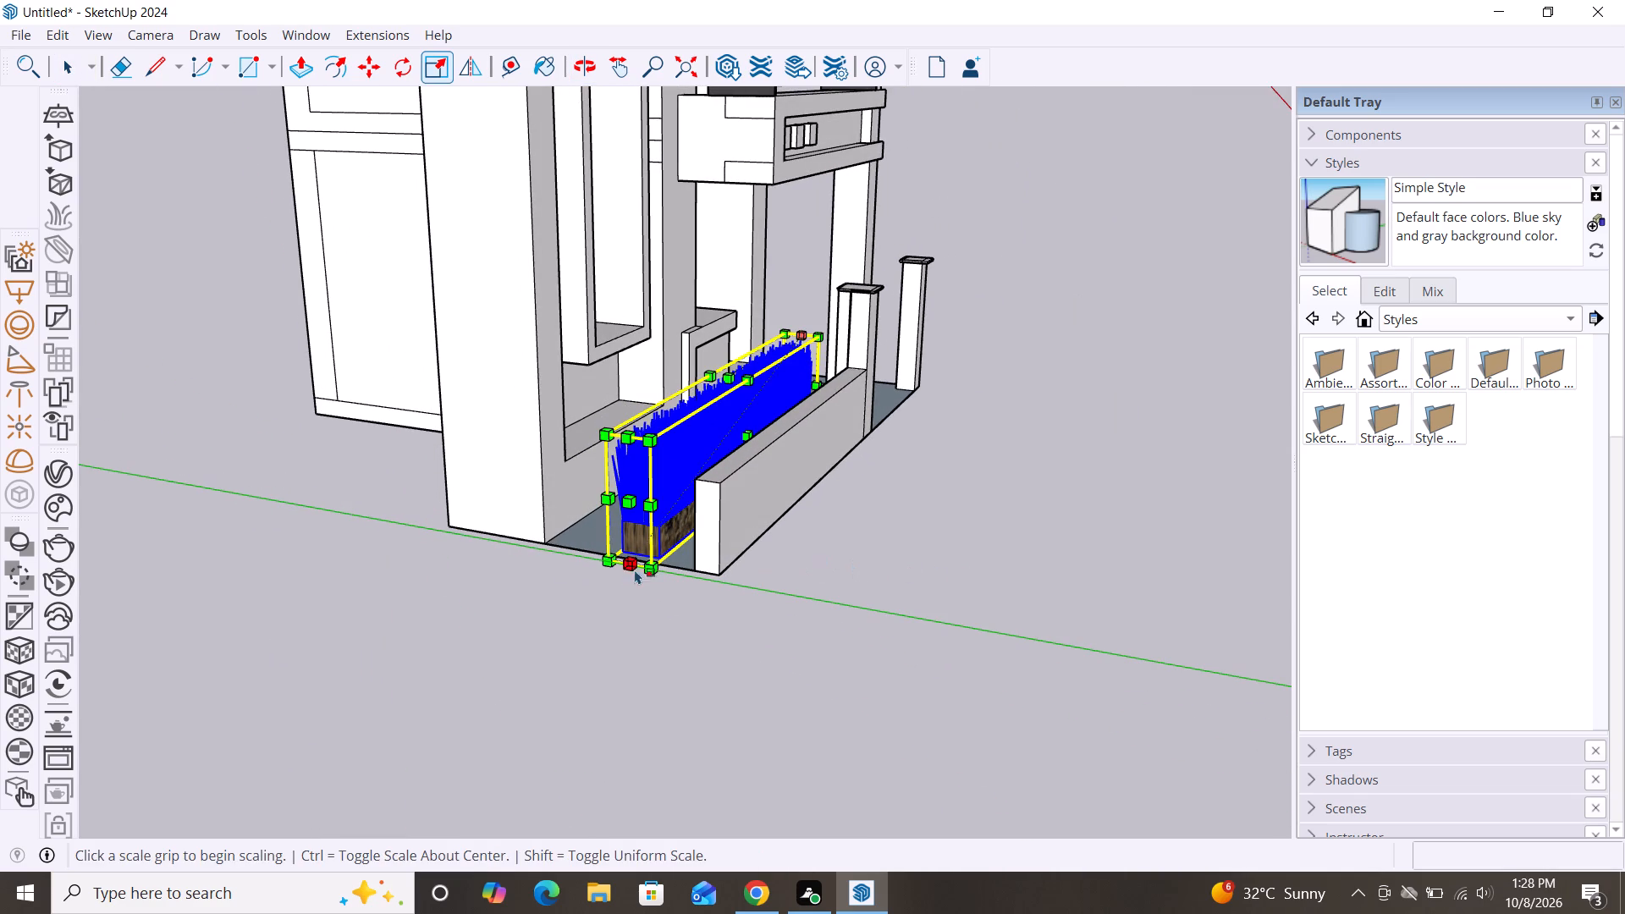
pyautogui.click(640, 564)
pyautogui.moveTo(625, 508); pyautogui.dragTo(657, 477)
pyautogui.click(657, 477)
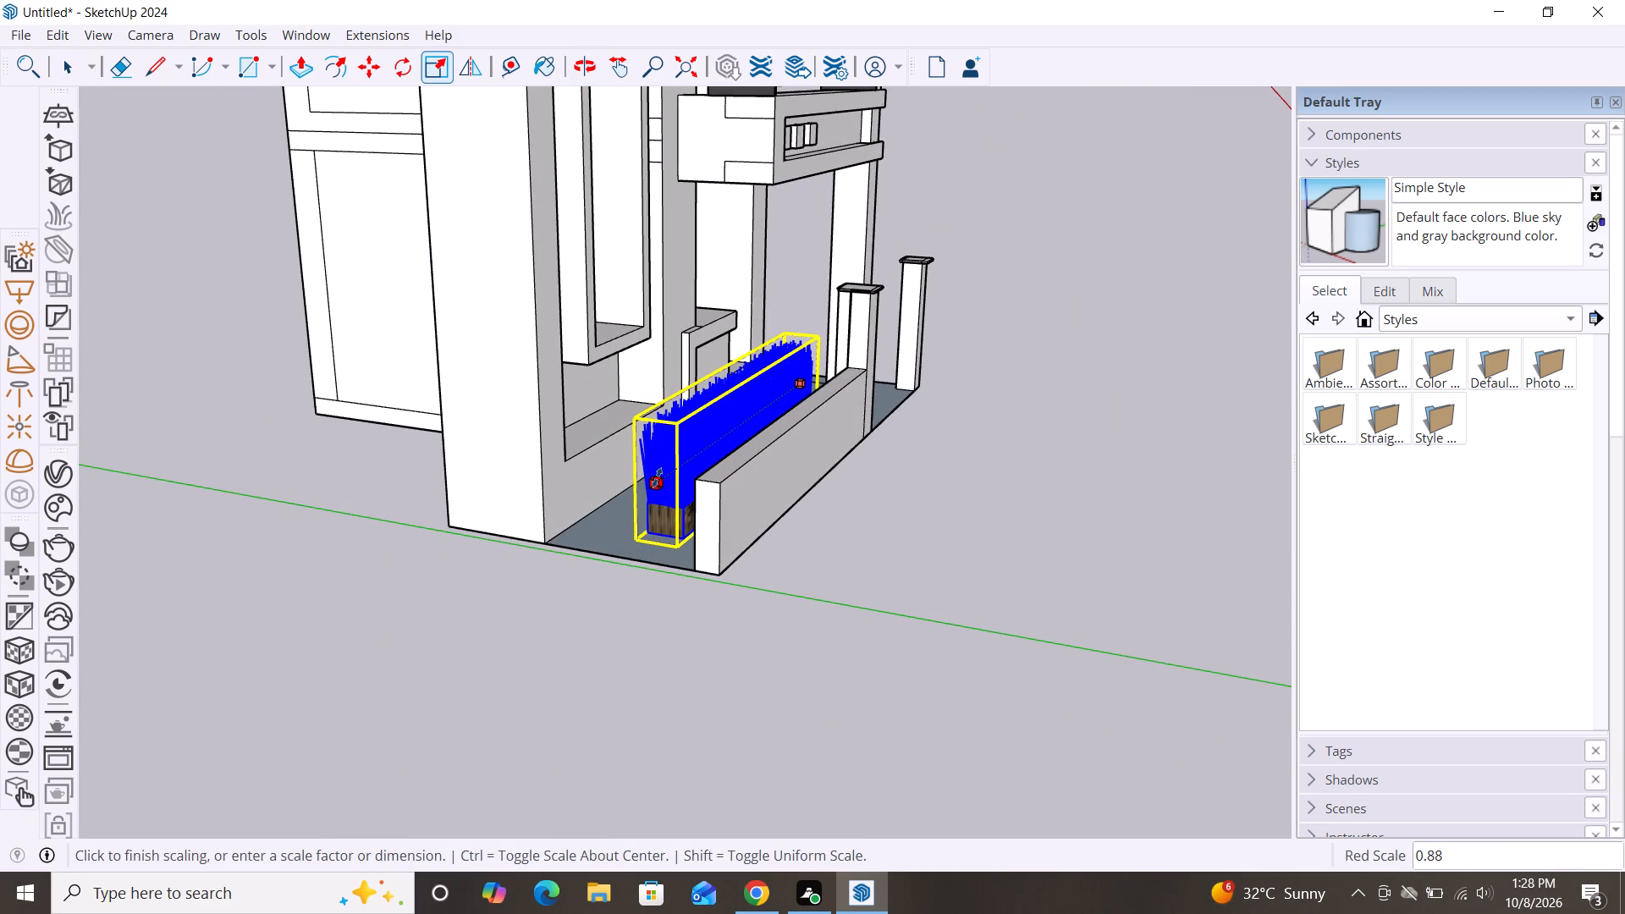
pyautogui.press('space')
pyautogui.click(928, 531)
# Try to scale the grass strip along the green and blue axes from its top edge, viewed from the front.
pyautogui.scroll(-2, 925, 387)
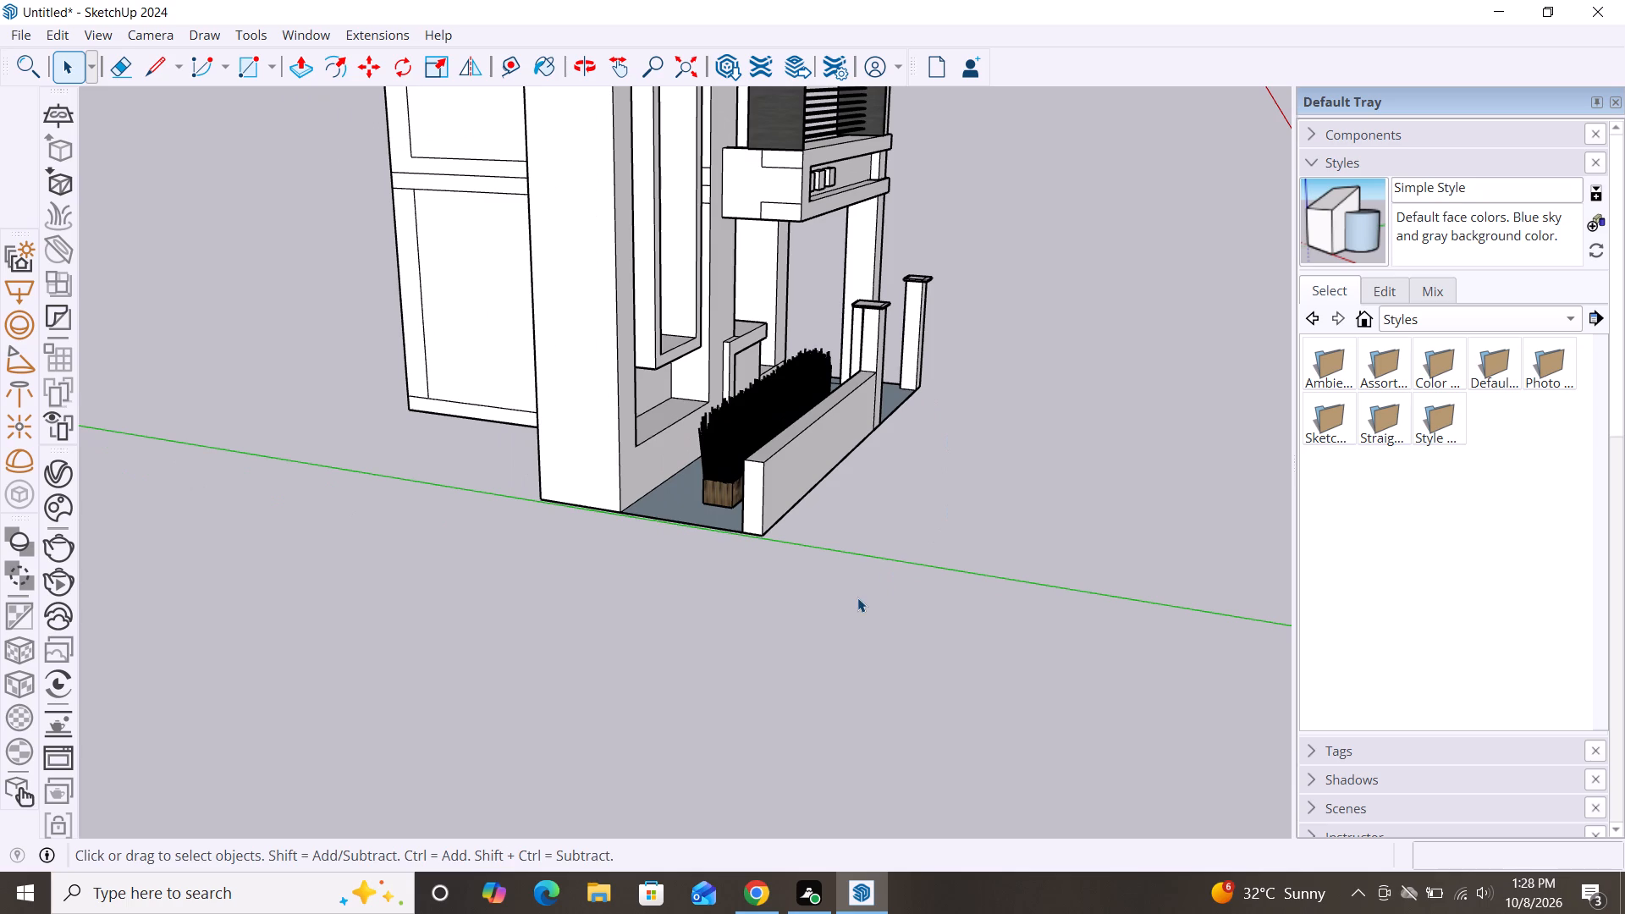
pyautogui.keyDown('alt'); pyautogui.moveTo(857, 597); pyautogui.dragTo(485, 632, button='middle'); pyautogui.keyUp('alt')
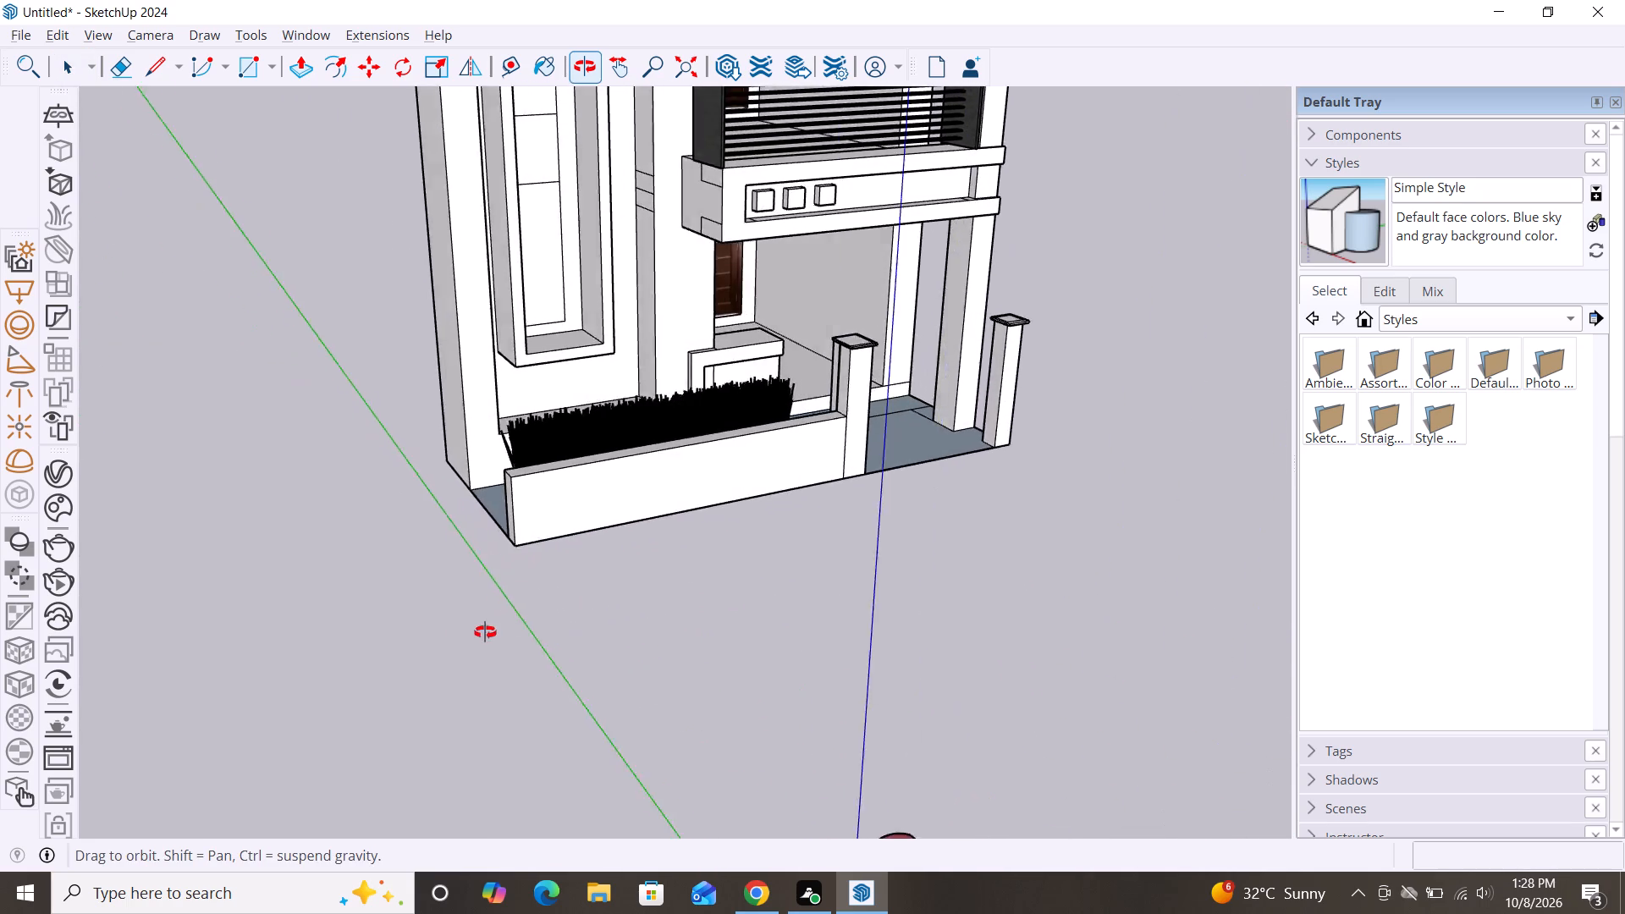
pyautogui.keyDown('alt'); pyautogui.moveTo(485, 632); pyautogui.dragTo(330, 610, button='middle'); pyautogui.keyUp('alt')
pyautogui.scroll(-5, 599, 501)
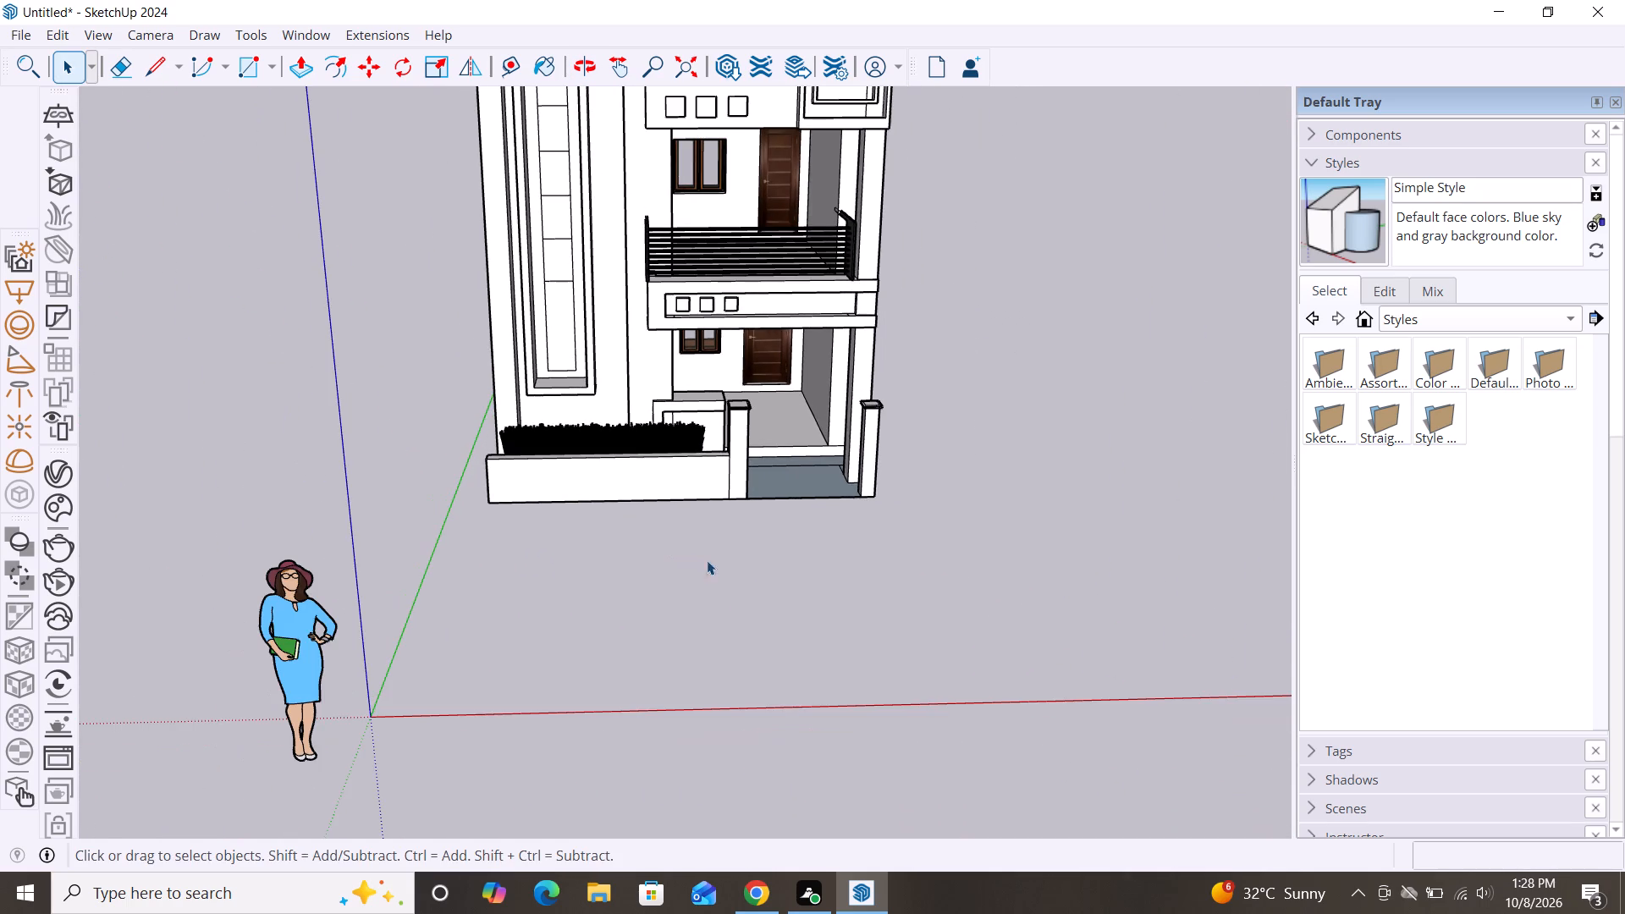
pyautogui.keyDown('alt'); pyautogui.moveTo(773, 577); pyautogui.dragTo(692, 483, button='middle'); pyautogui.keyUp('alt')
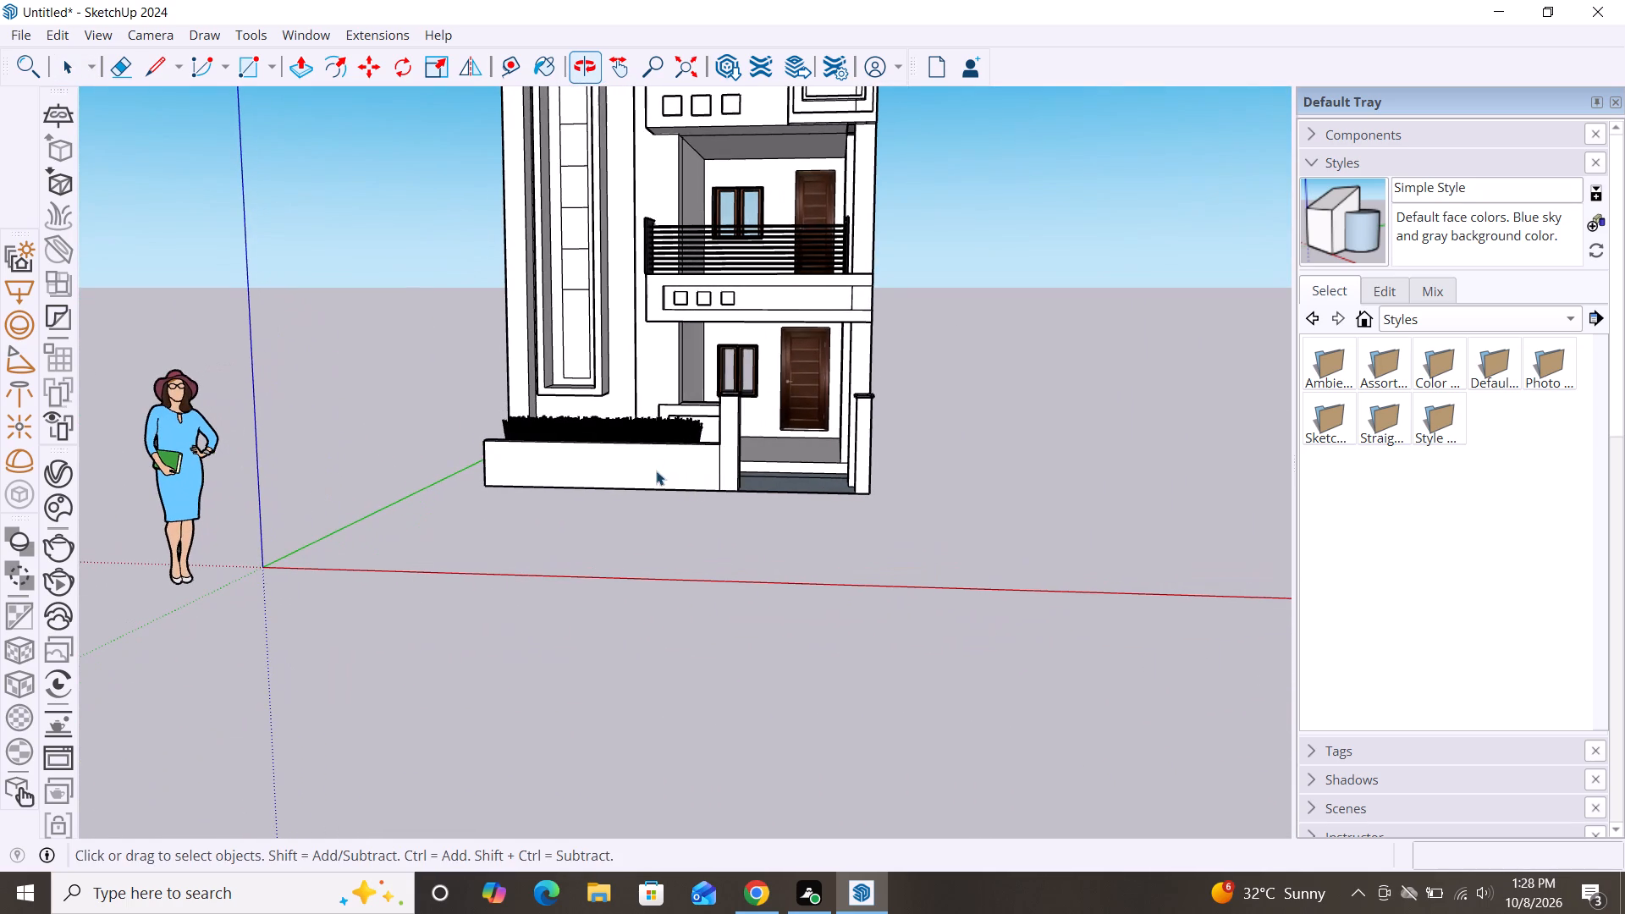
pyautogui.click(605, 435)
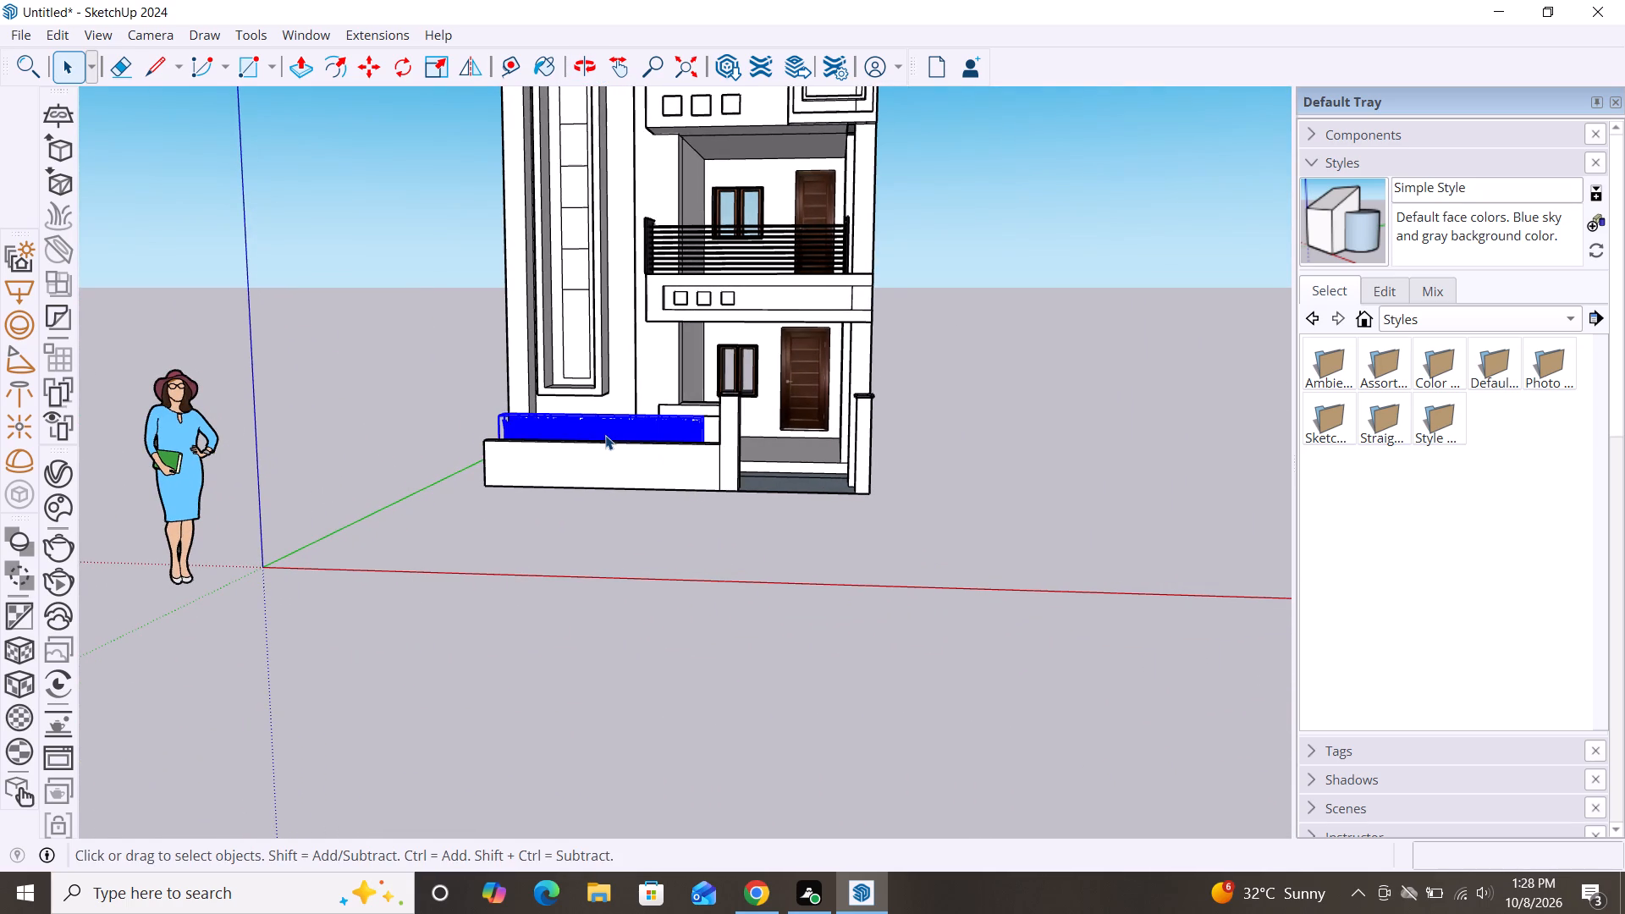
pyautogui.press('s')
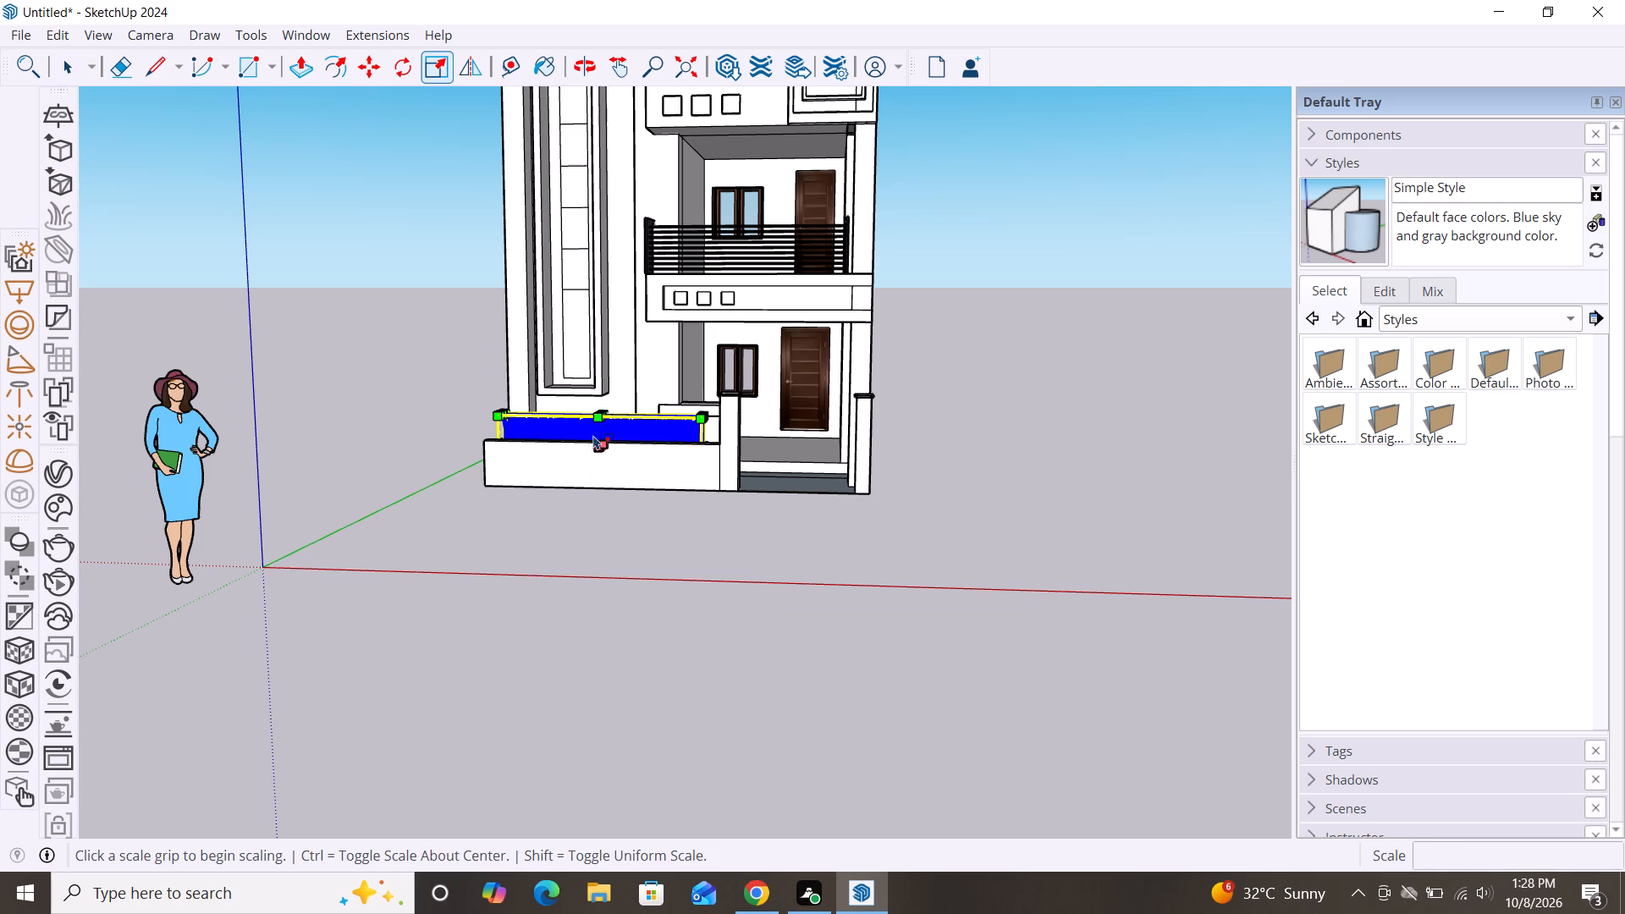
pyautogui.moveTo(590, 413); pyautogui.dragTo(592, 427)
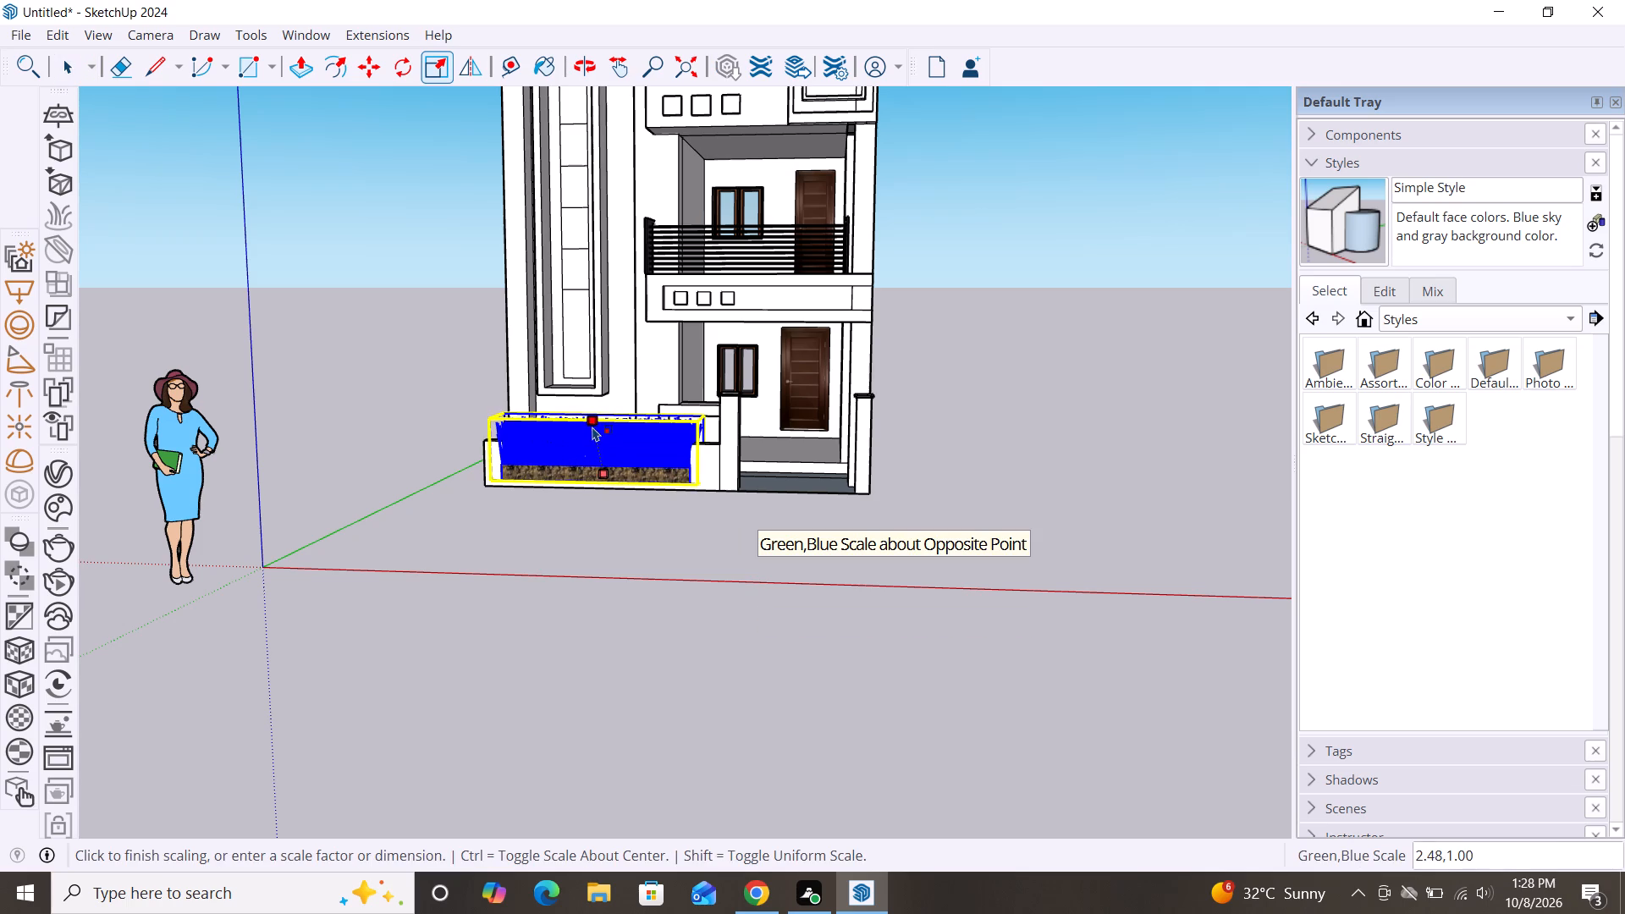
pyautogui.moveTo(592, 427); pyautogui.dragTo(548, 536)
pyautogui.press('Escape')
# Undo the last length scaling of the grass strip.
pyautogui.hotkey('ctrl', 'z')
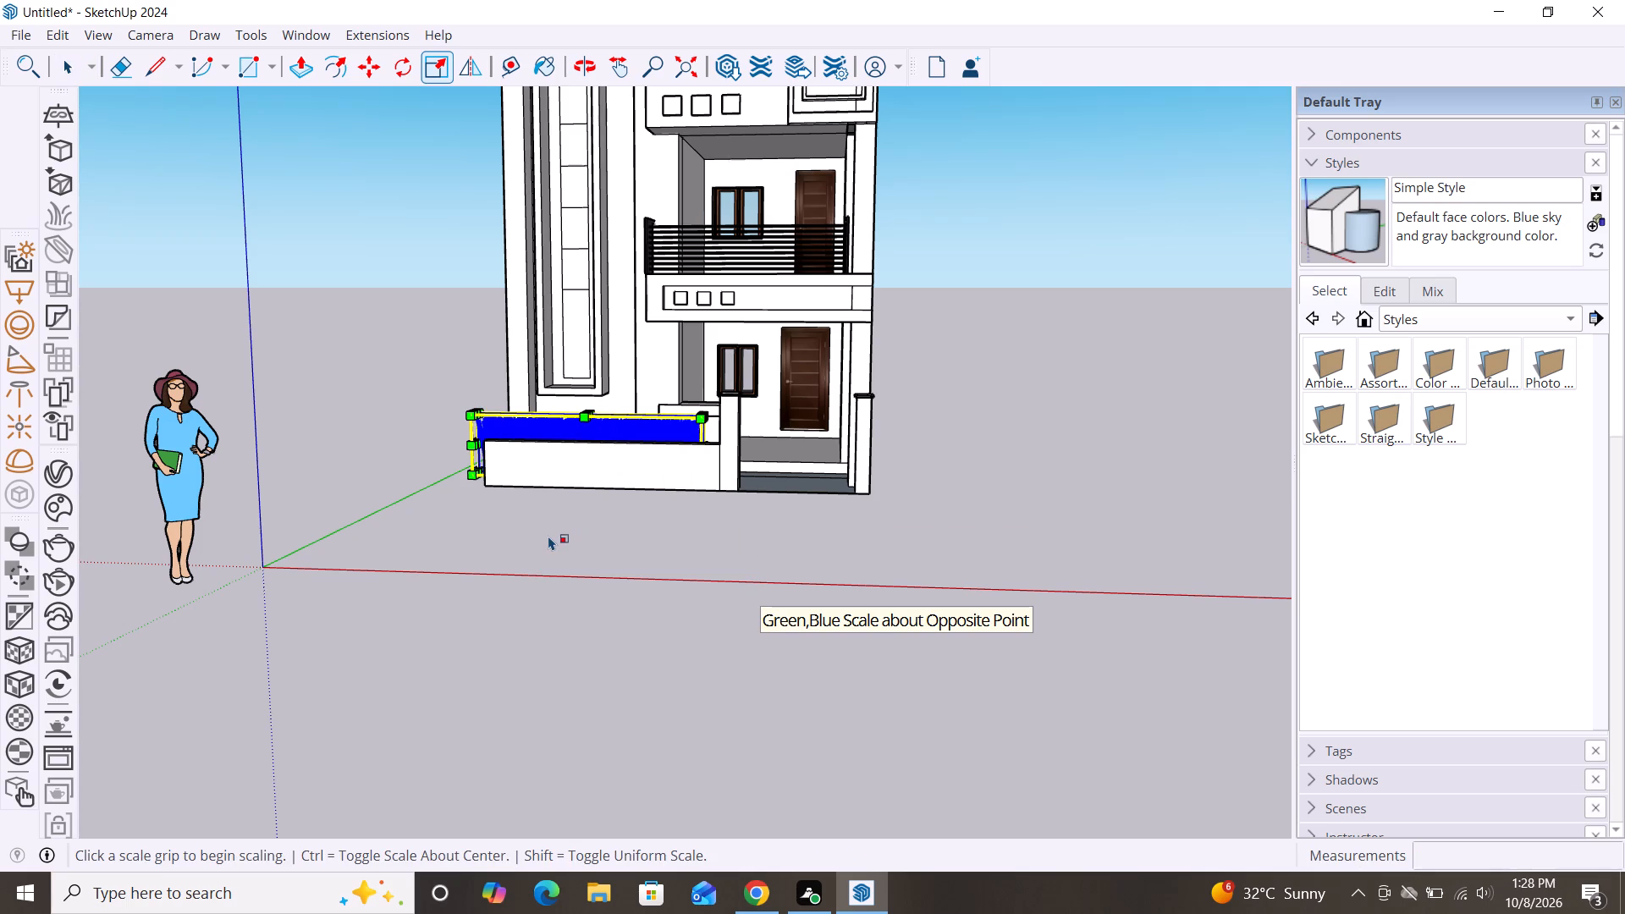
# Scale the grass strip's height down along the blue axis from its top, keeping its base in place.
pyautogui.moveTo(548, 536); pyautogui.dragTo(474, 563)
pyautogui.keyDown('alt'); pyautogui.moveTo(474, 563); pyautogui.dragTo(1047, 575, button='middle'); pyautogui.keyUp('alt')
pyautogui.moveTo(474, 563); pyautogui.dragTo(635, 524)
pyautogui.scroll(12, 635, 524)
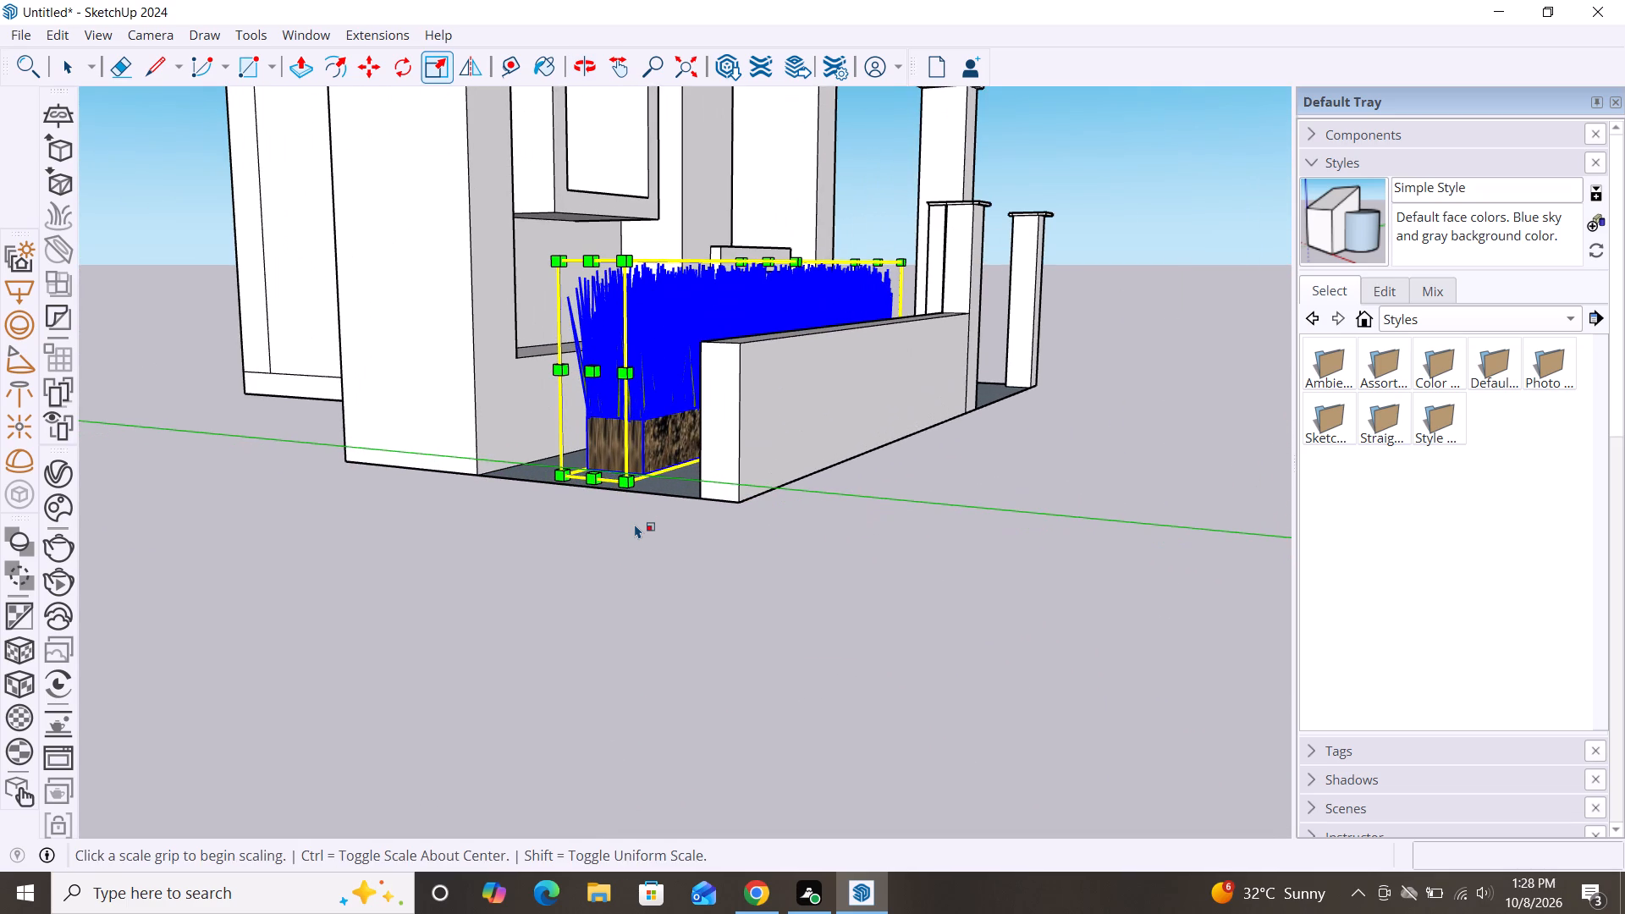
pyautogui.moveTo(635, 524); pyautogui.dragTo(774, 262)
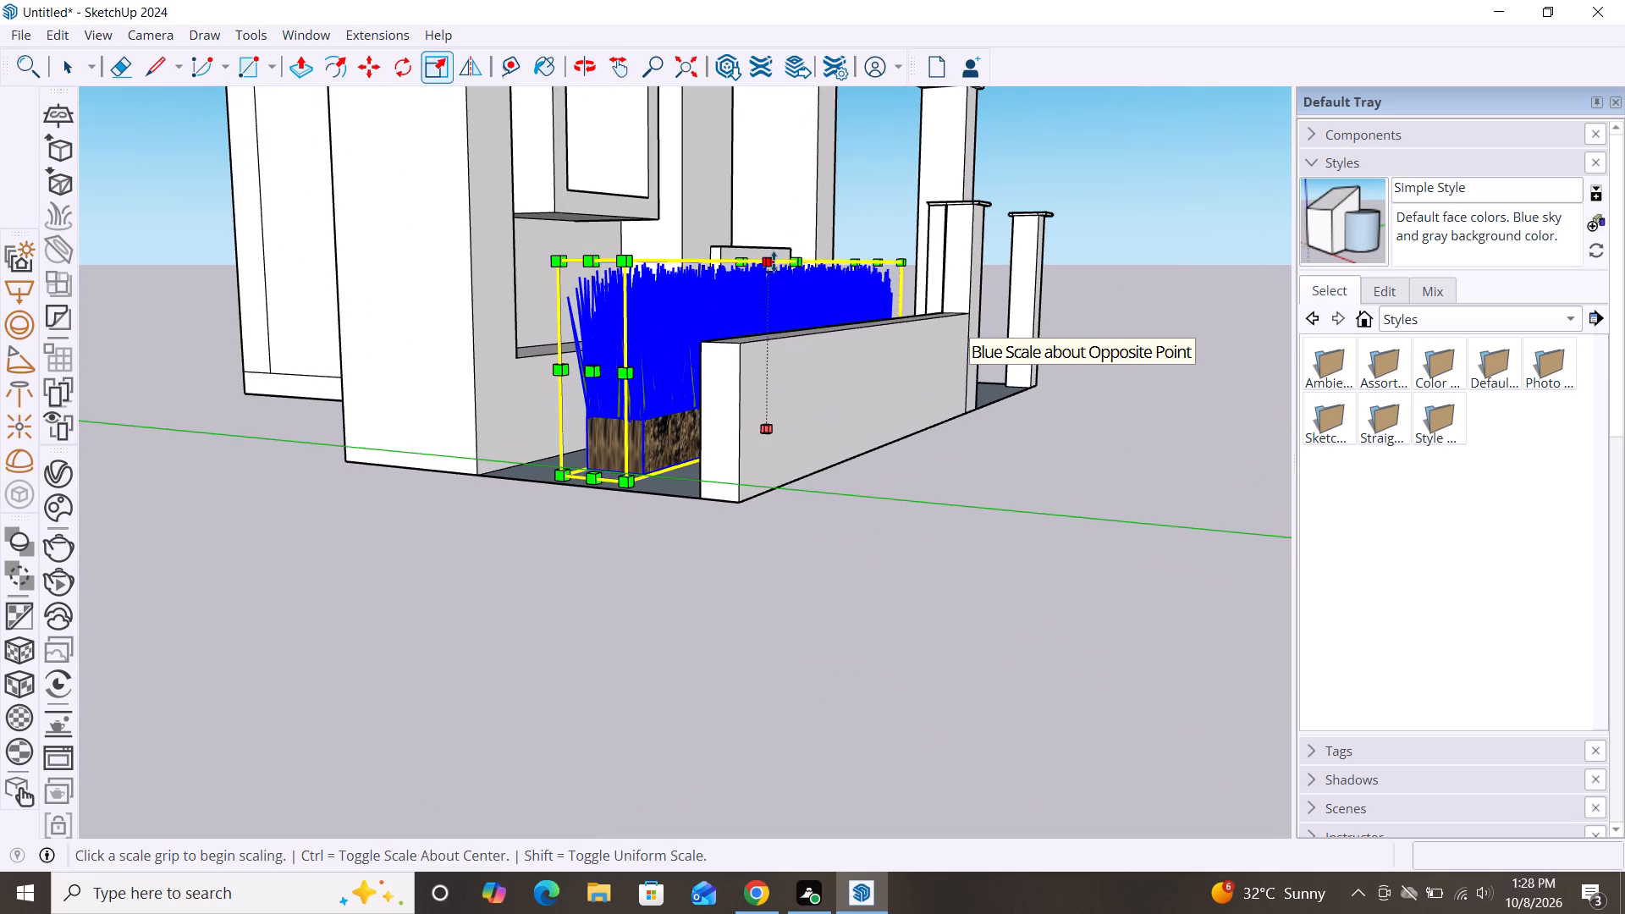
pyautogui.moveTo(774, 262); pyautogui.dragTo(777, 290)
pyautogui.click(777, 290)
pyautogui.moveTo(770, 270); pyautogui.dragTo(774, 289)
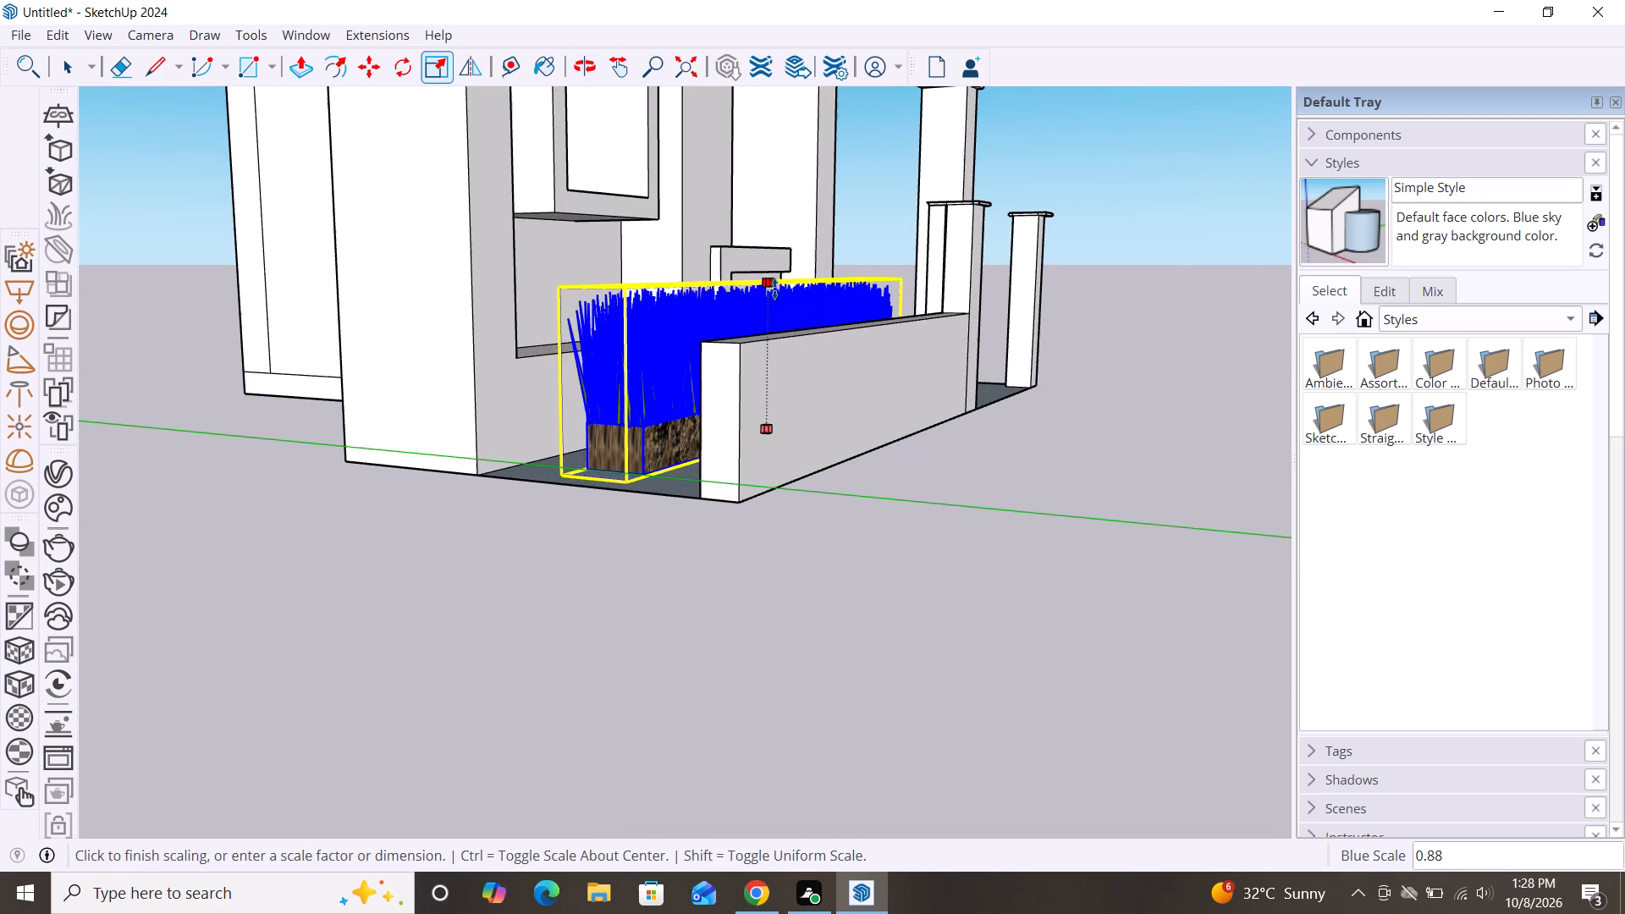
pyautogui.moveTo(774, 289); pyautogui.dragTo(777, 295)
pyautogui.doubleClick(777, 295)
pyautogui.click(778, 293)
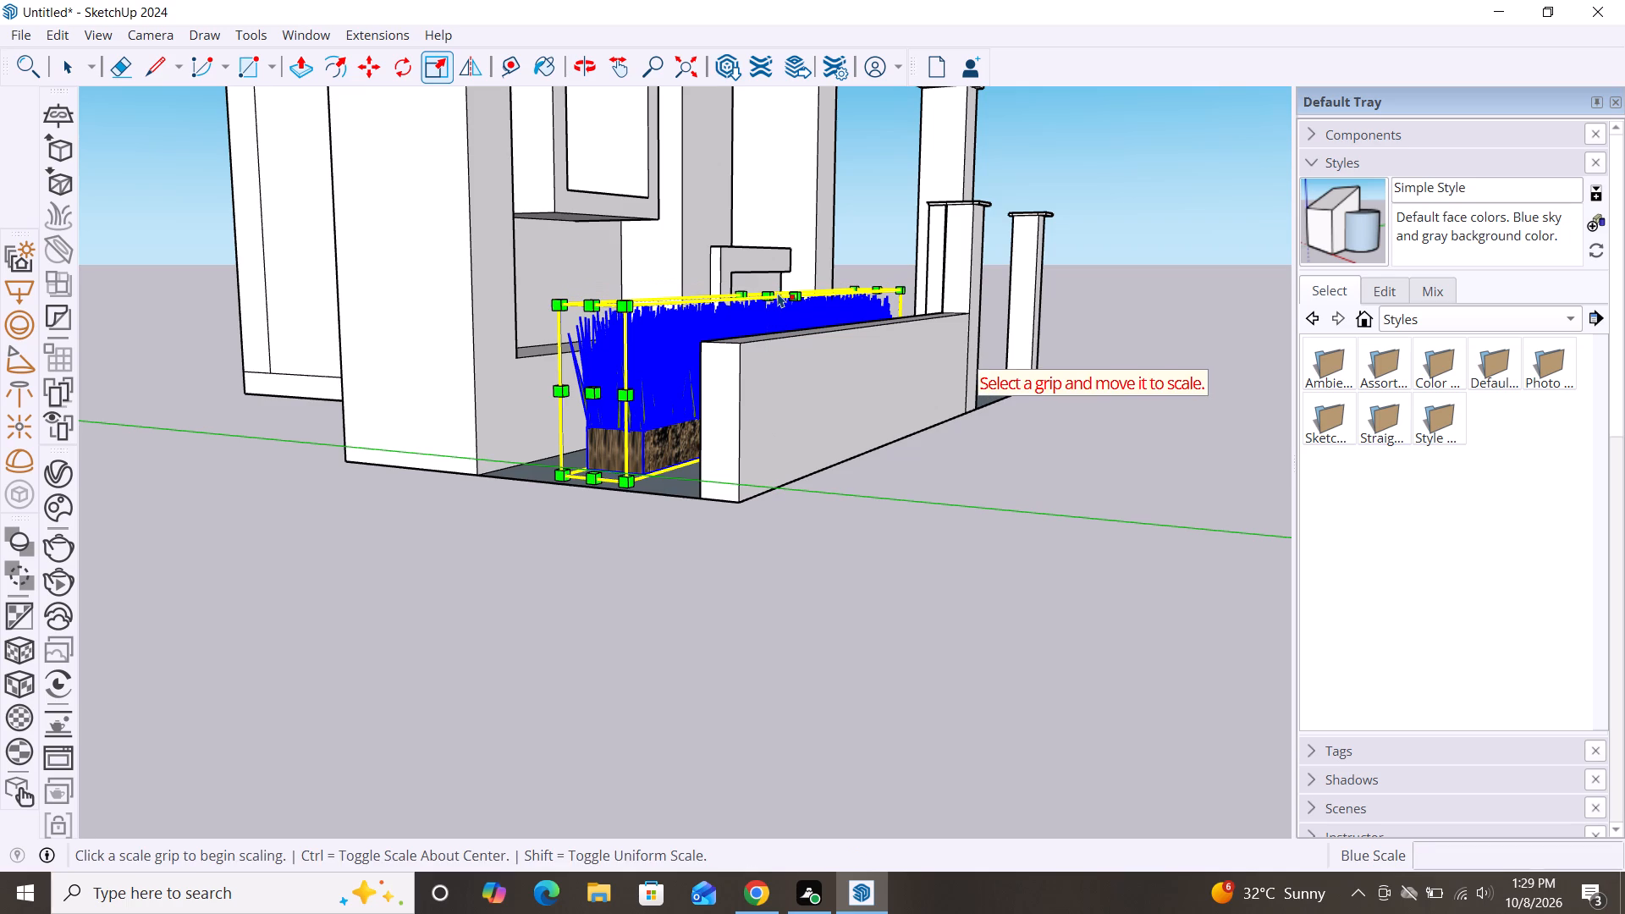
pyautogui.press('space')
# Move the grass strip about 6" along its length, inward from the slab's open end.
pyautogui.scroll(-1, 550, 539)
pyautogui.click(542, 568)
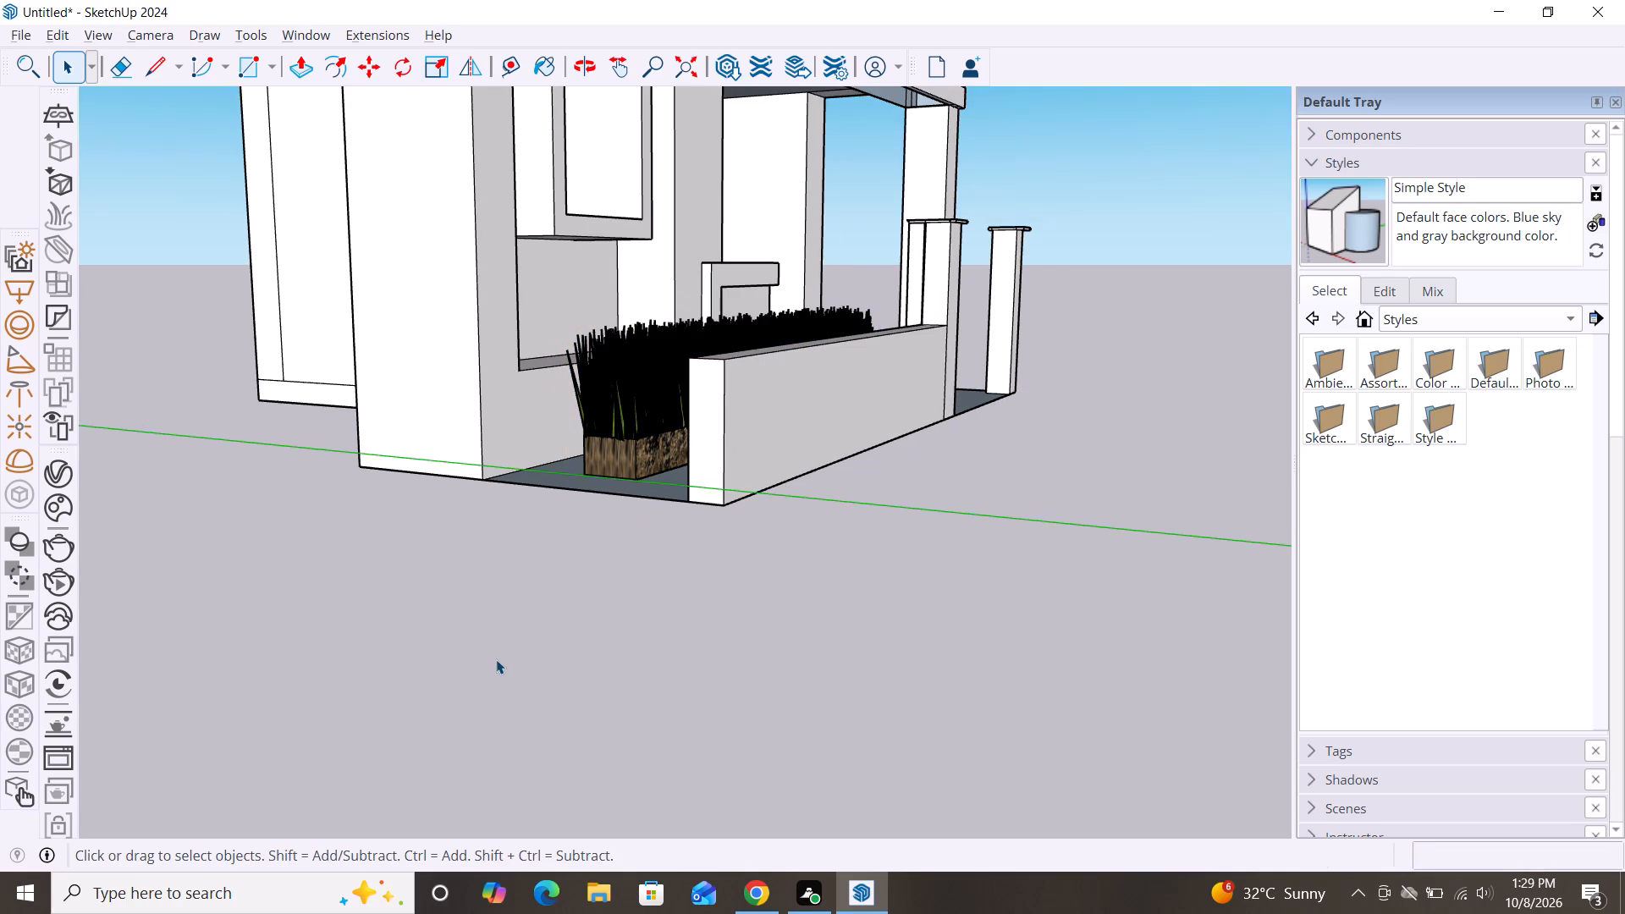
pyautogui.keyDown('alt'); pyautogui.moveTo(497, 662); pyautogui.dragTo(692, 775, button='middle'); pyautogui.keyUp('alt')
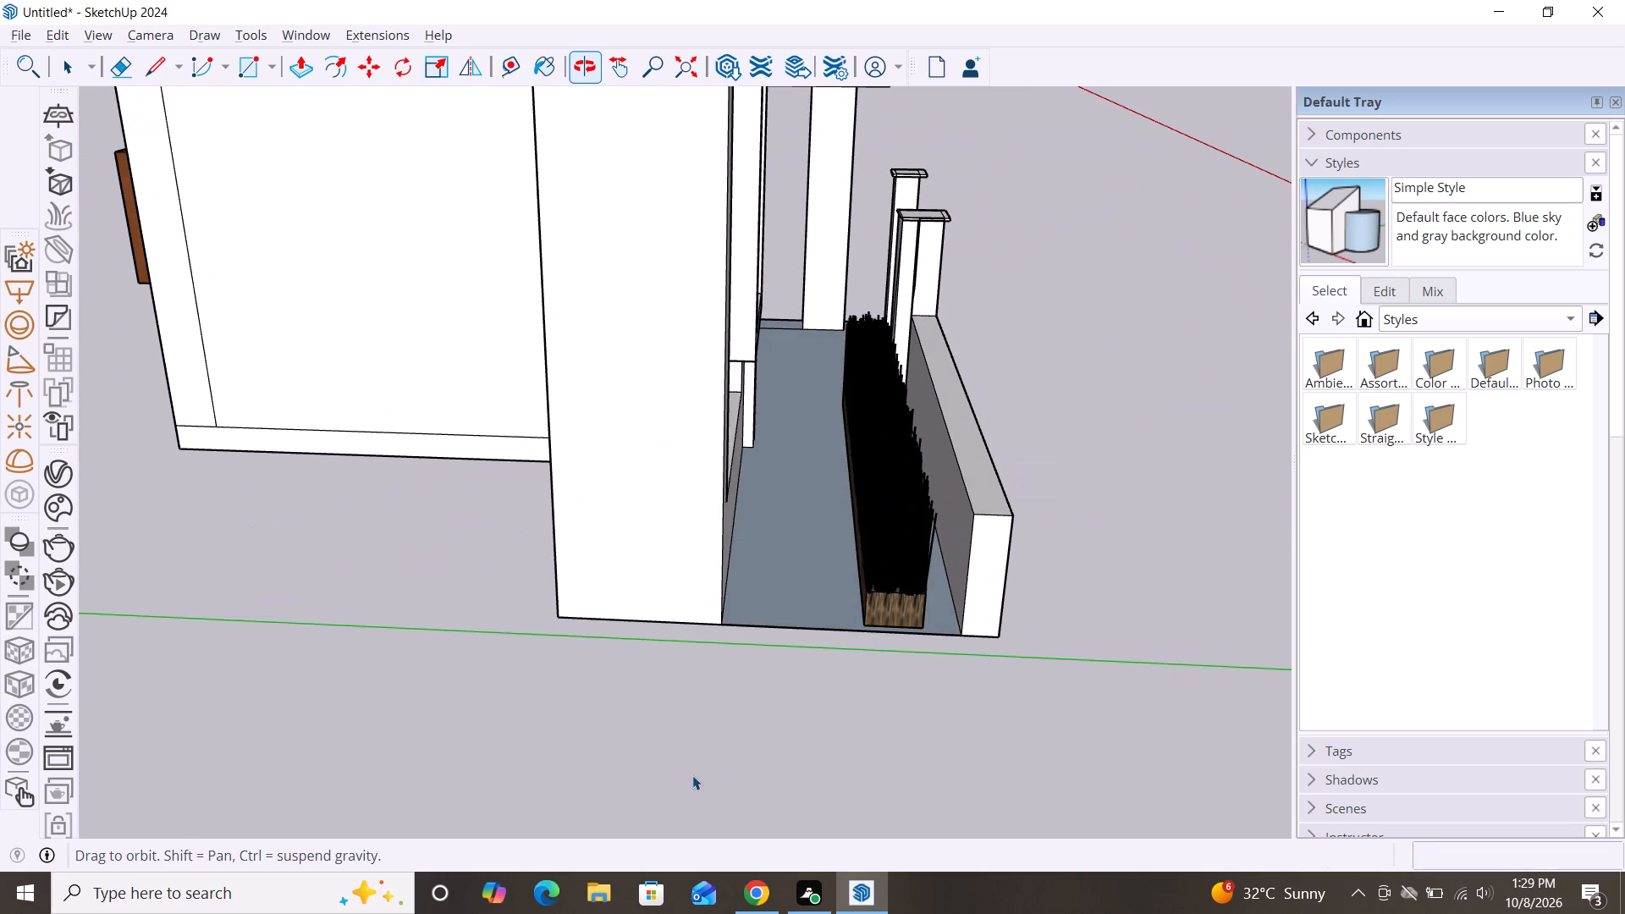
pyautogui.scroll(6, 914, 612)
pyautogui.click(911, 641)
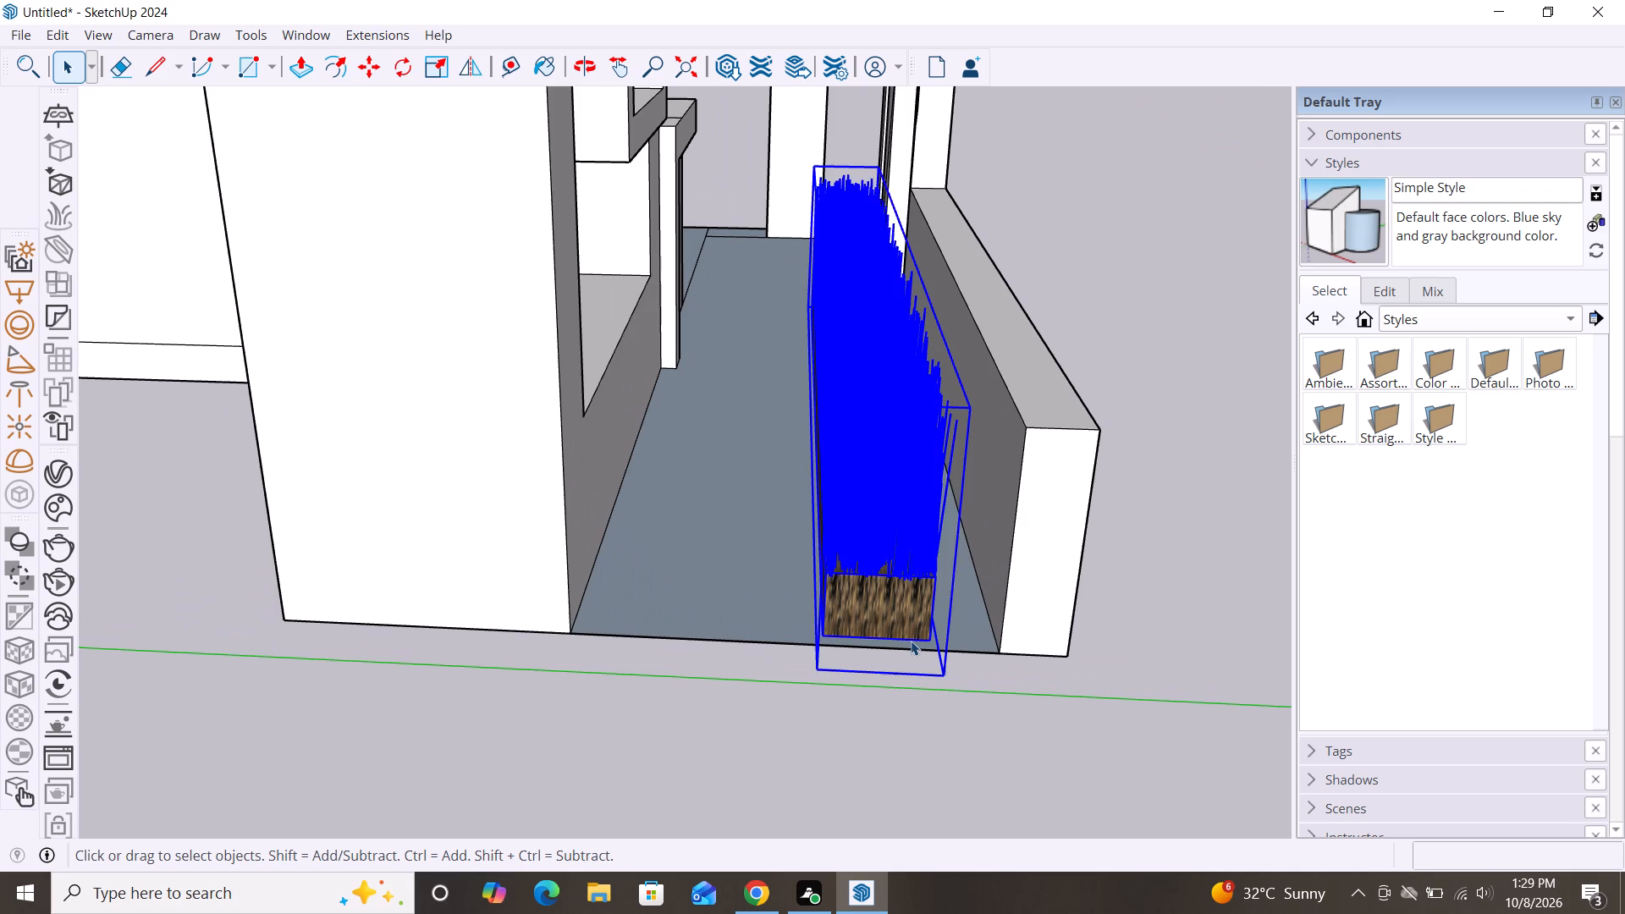
pyautogui.press('m')
pyautogui.click(929, 638)
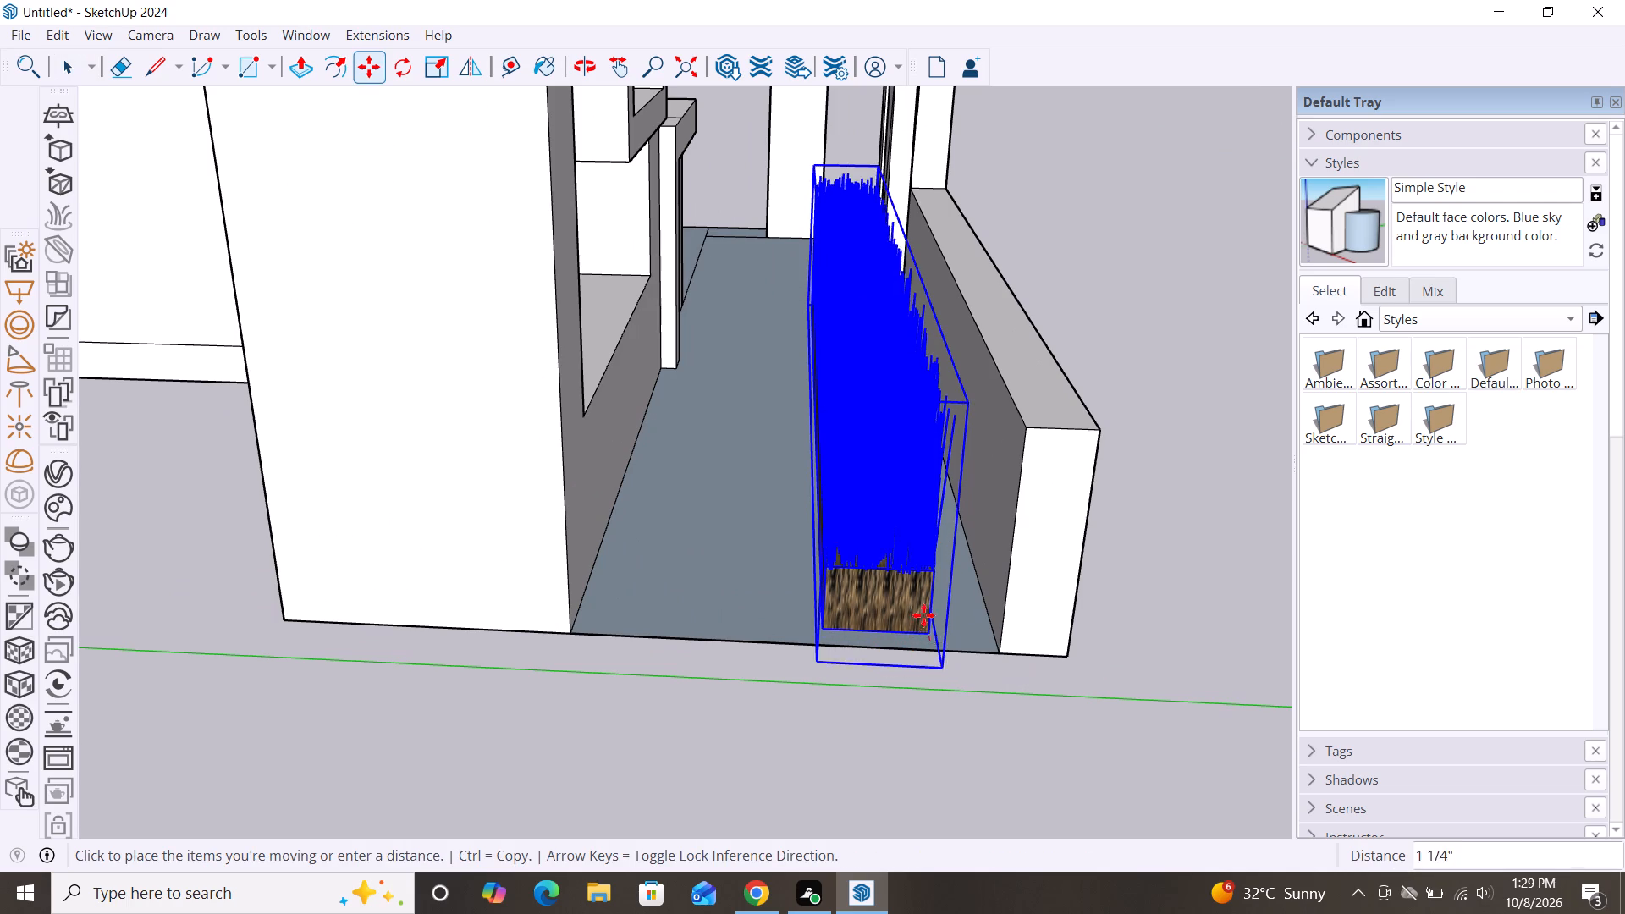
pyautogui.click(921, 604)
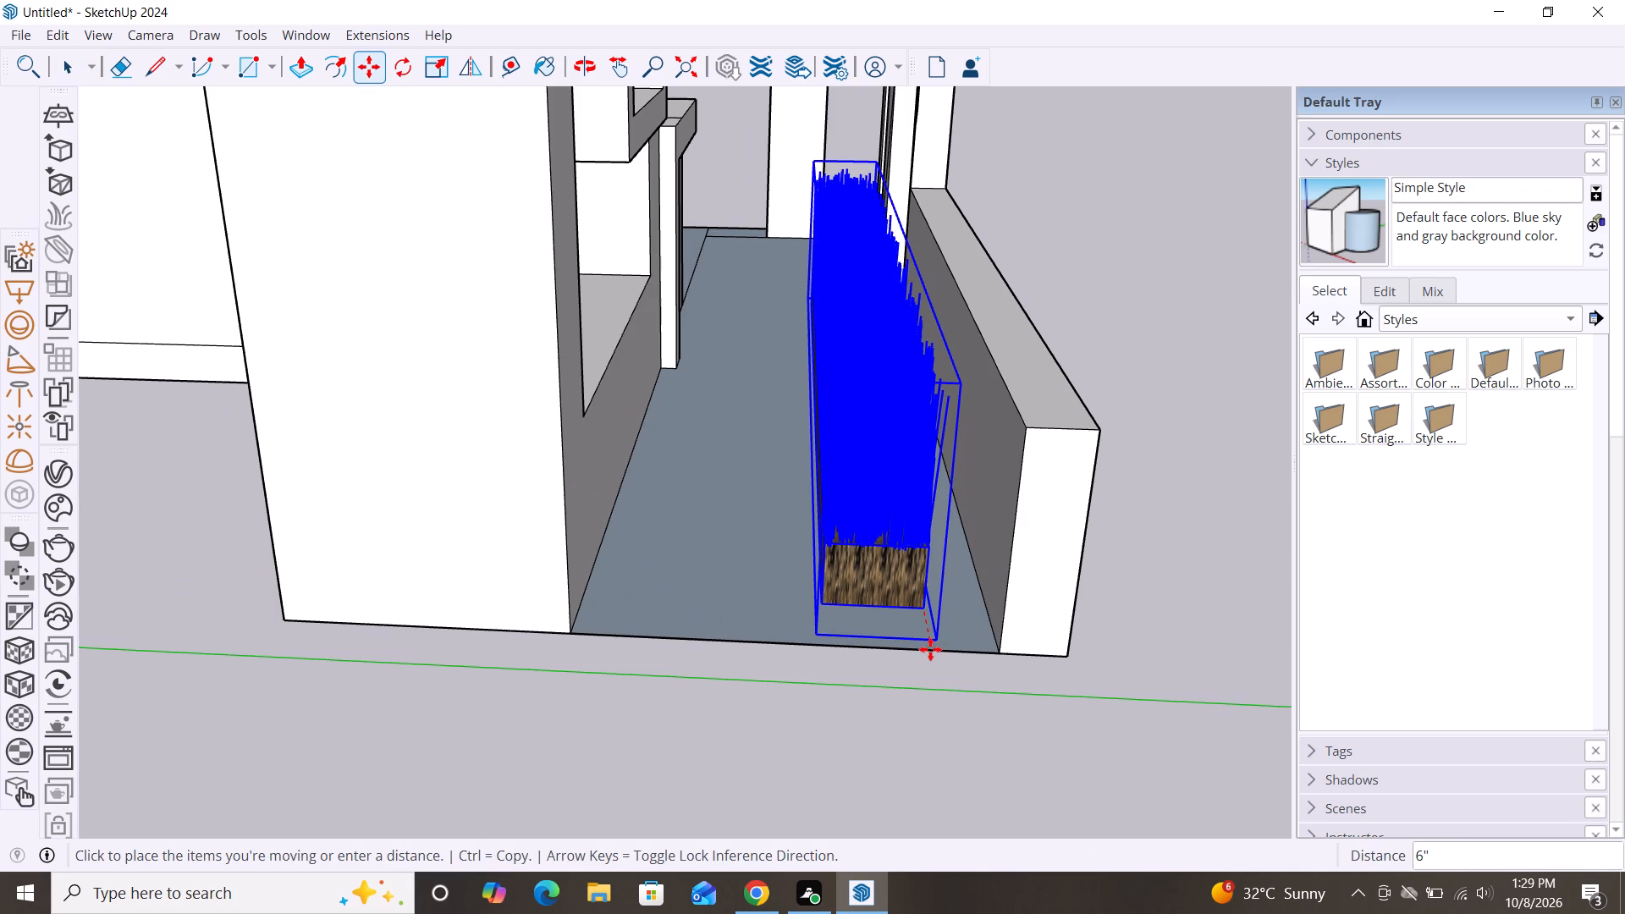
pyautogui.press('space')
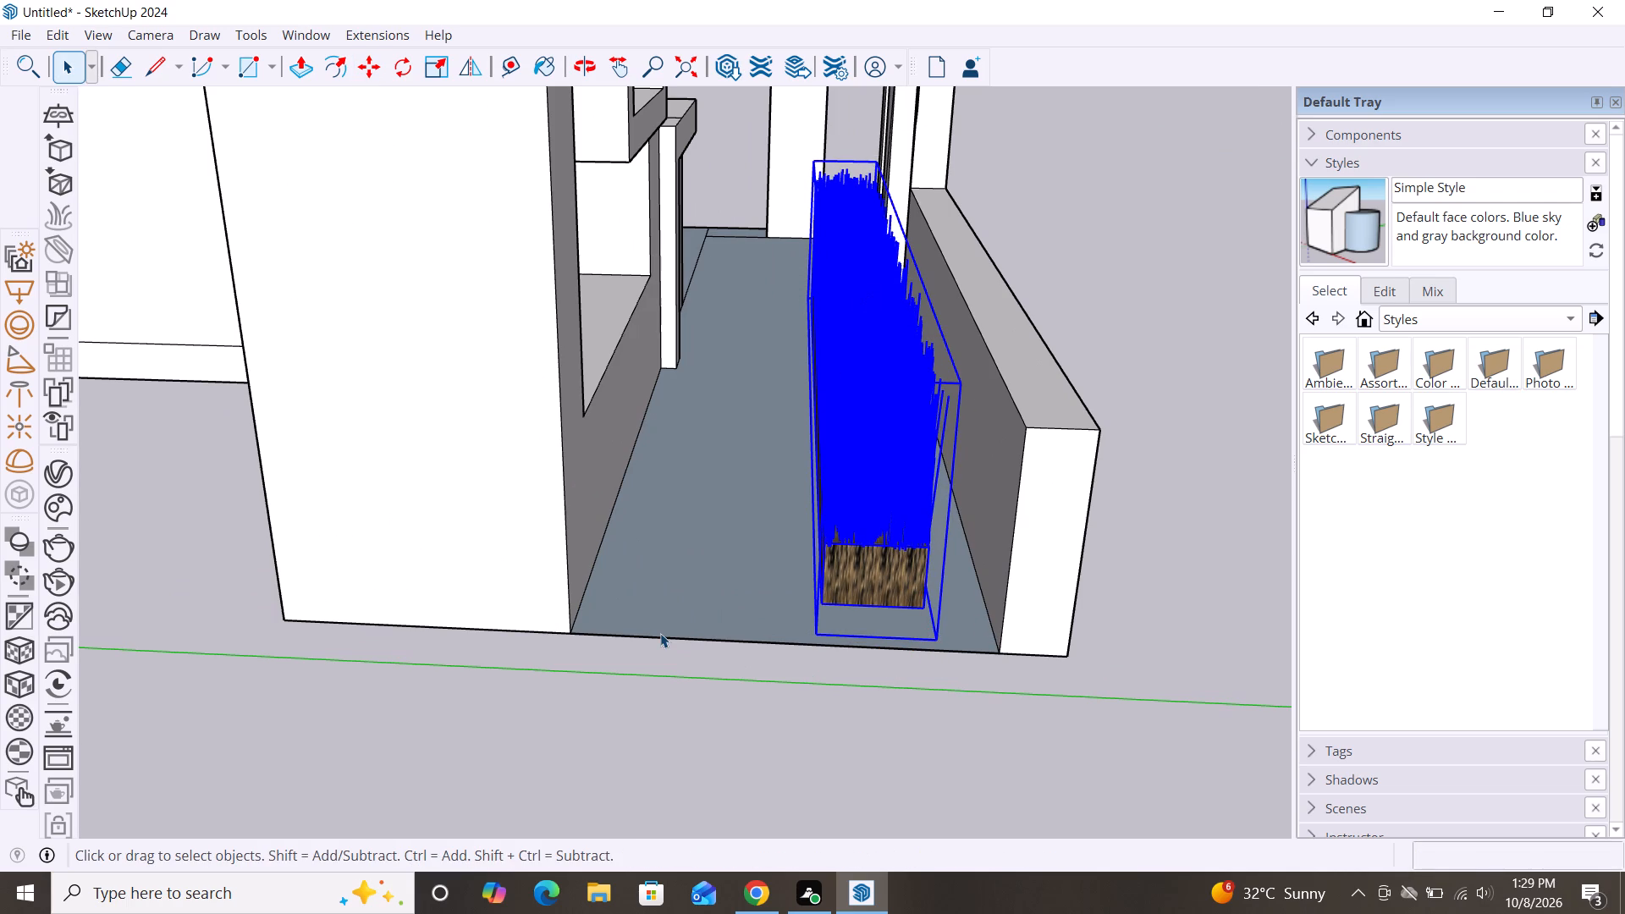
pyautogui.click(586, 724)
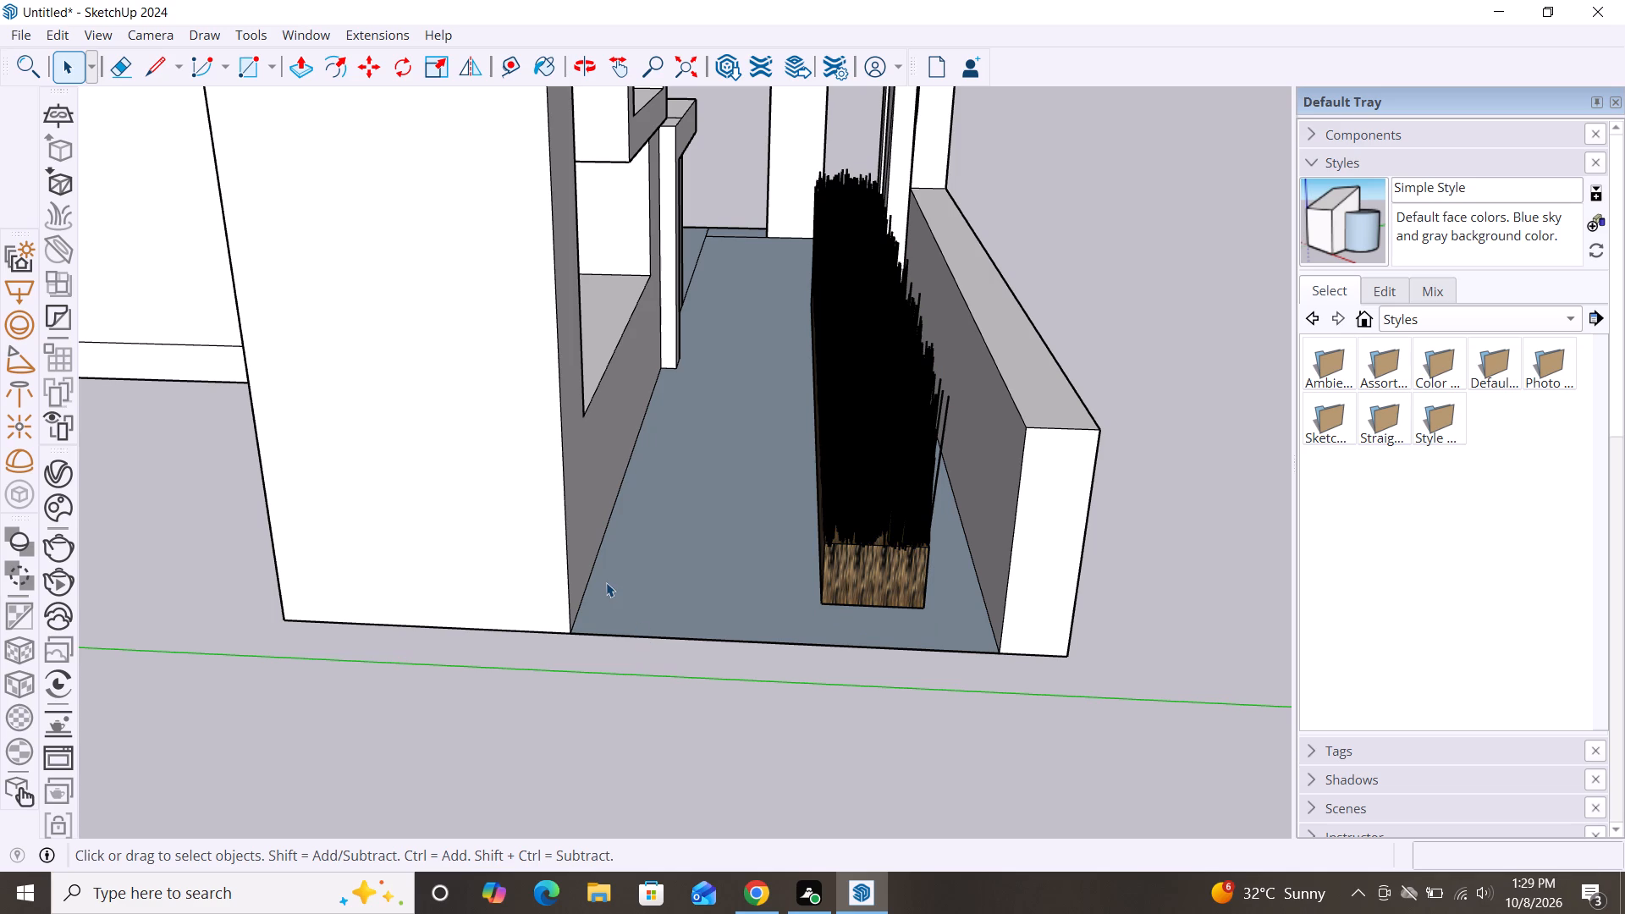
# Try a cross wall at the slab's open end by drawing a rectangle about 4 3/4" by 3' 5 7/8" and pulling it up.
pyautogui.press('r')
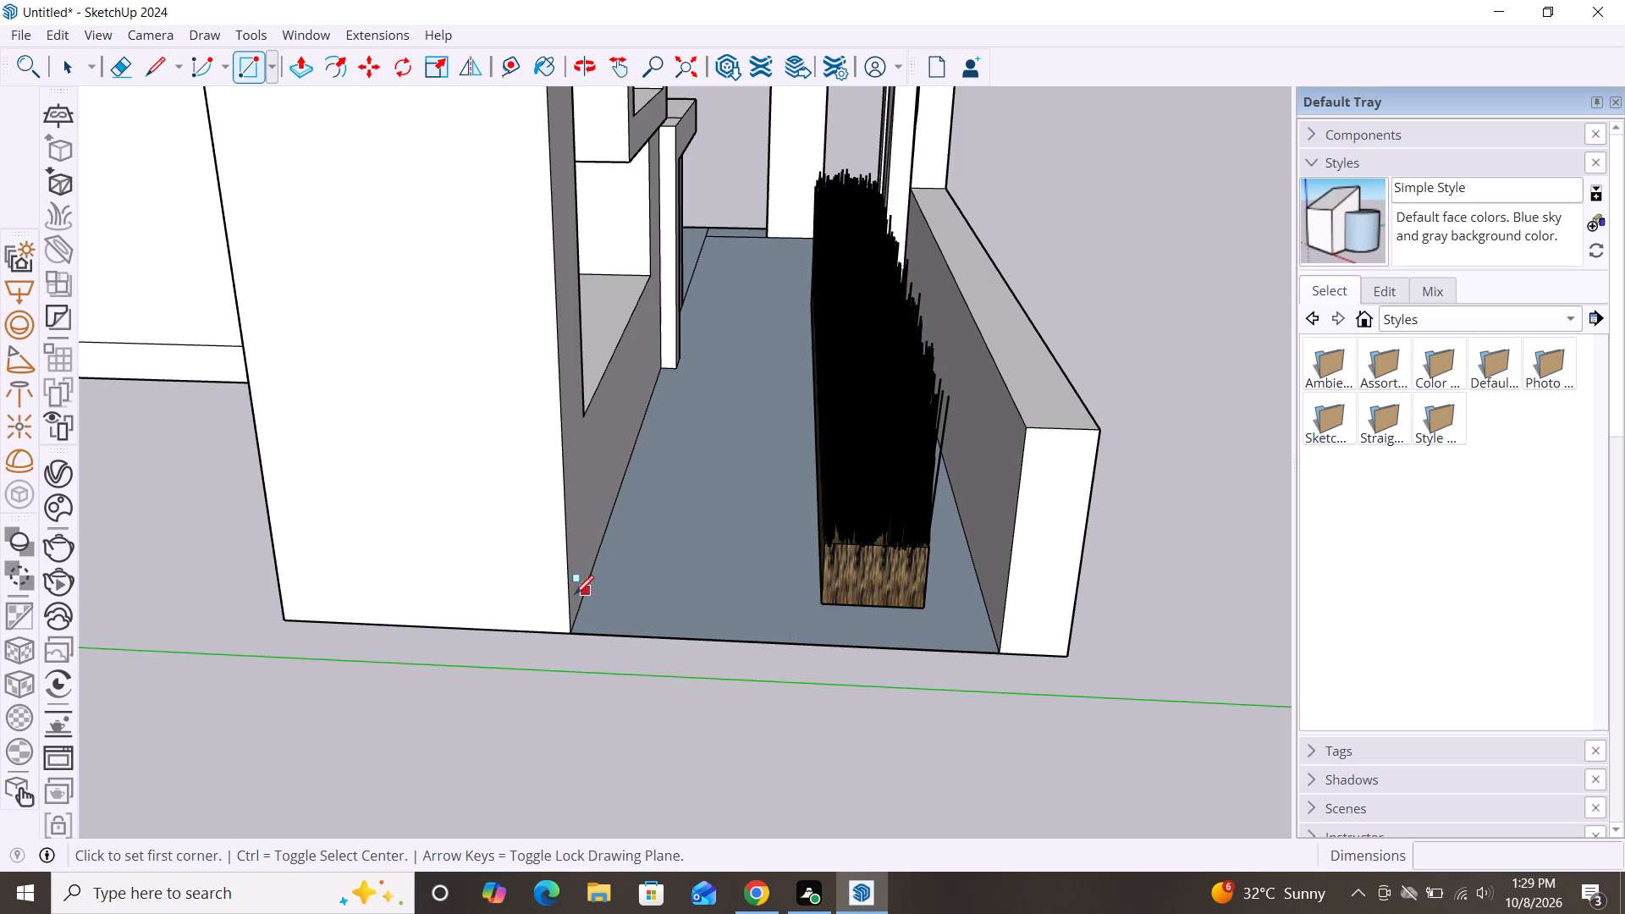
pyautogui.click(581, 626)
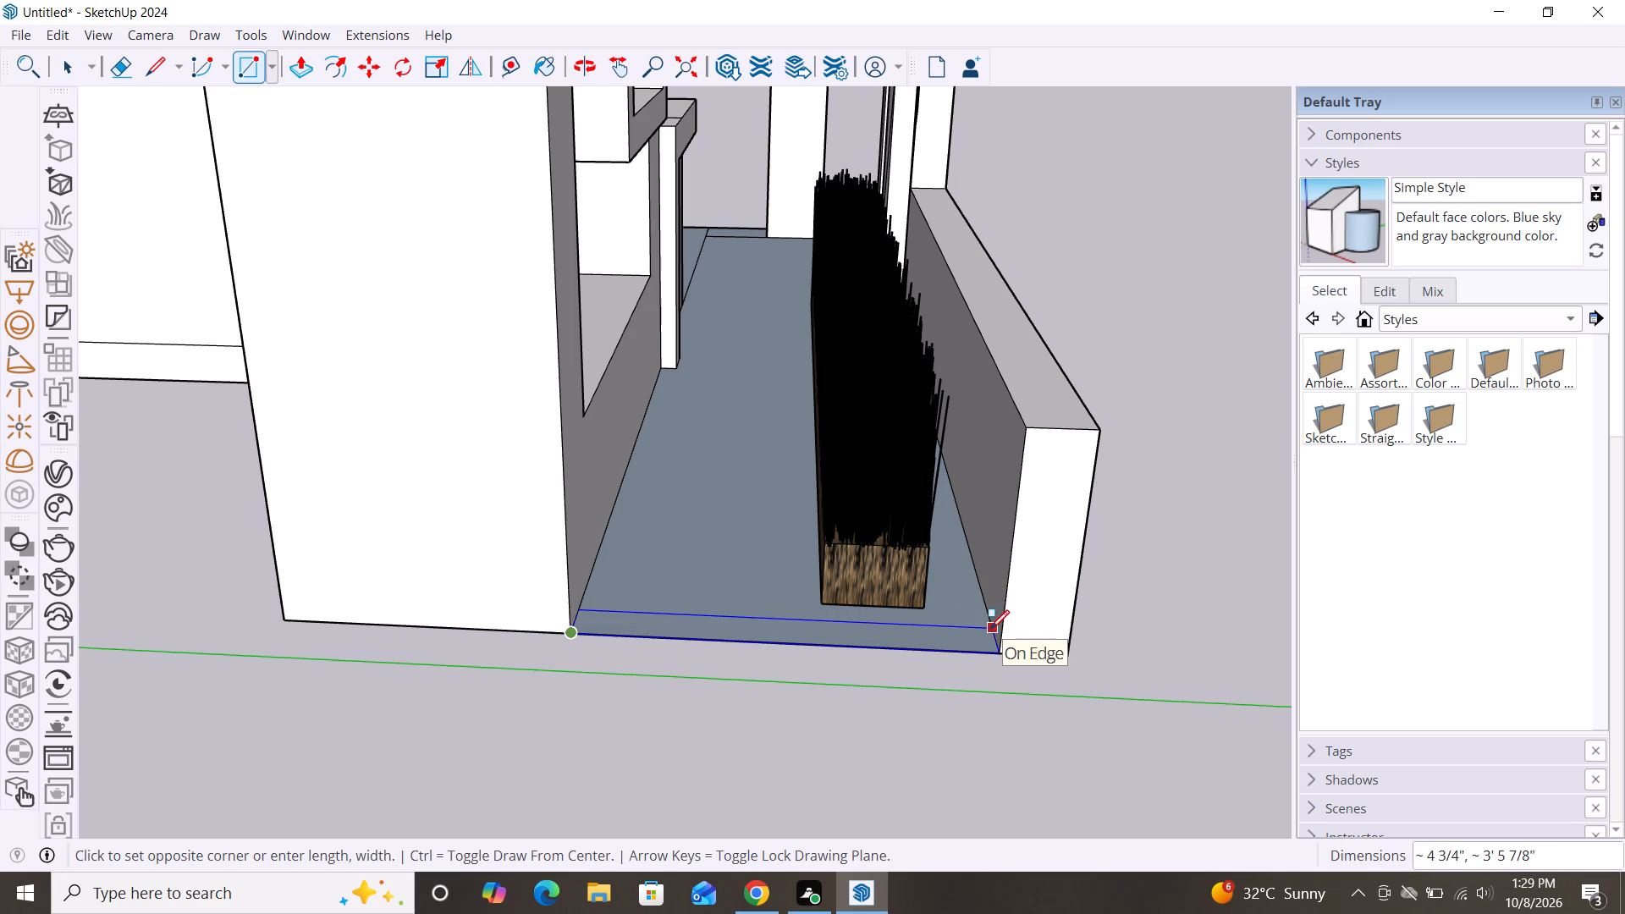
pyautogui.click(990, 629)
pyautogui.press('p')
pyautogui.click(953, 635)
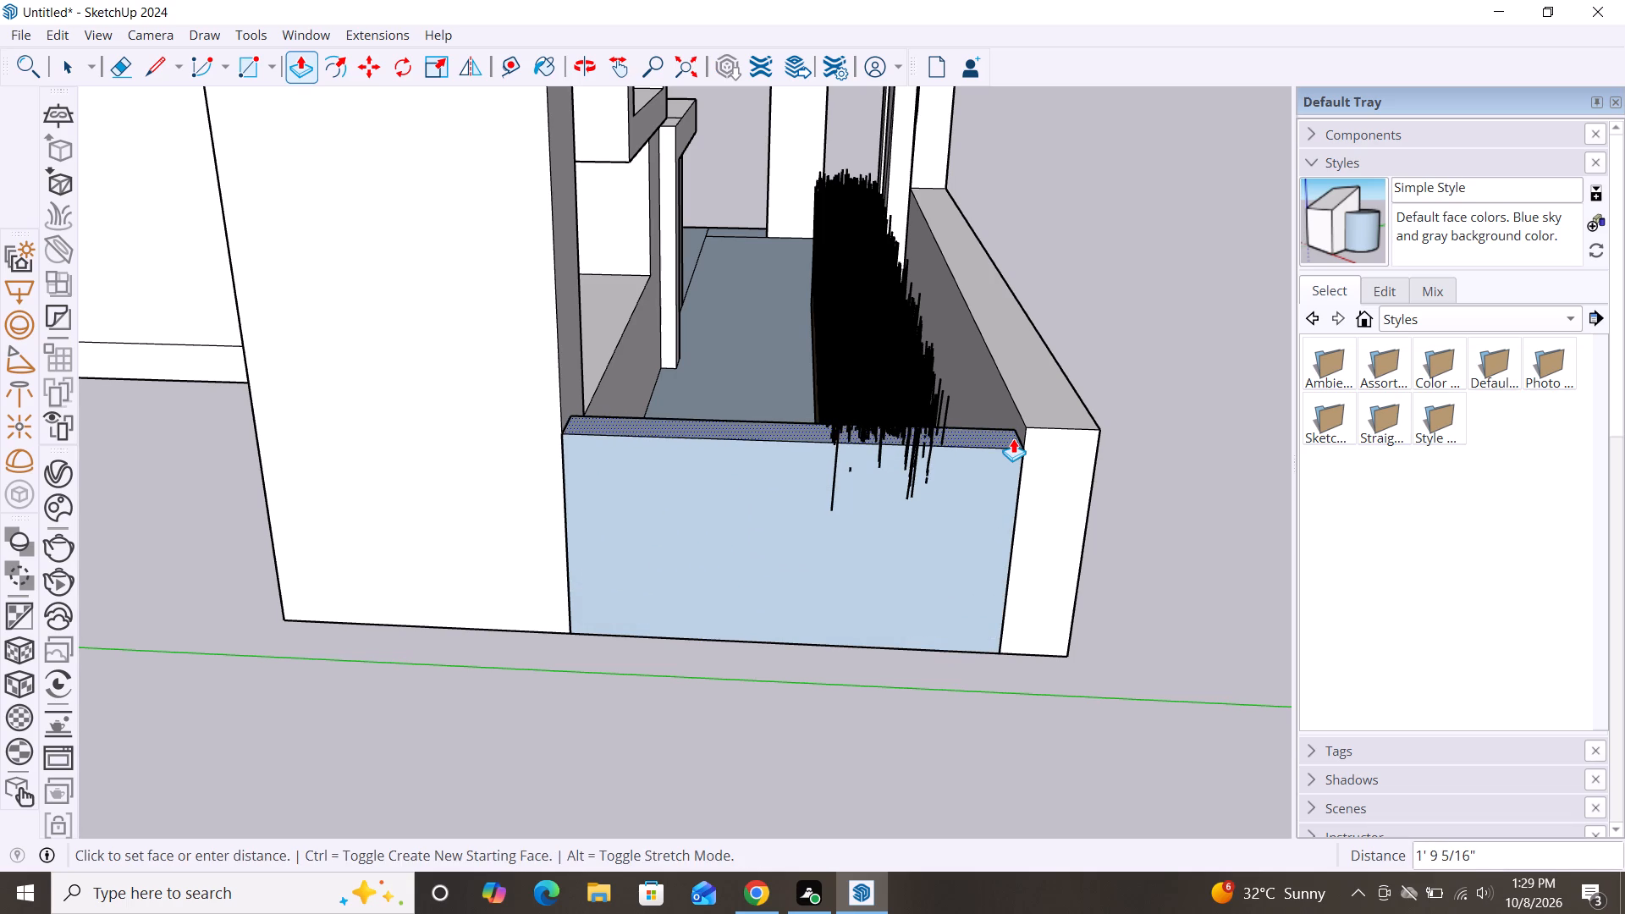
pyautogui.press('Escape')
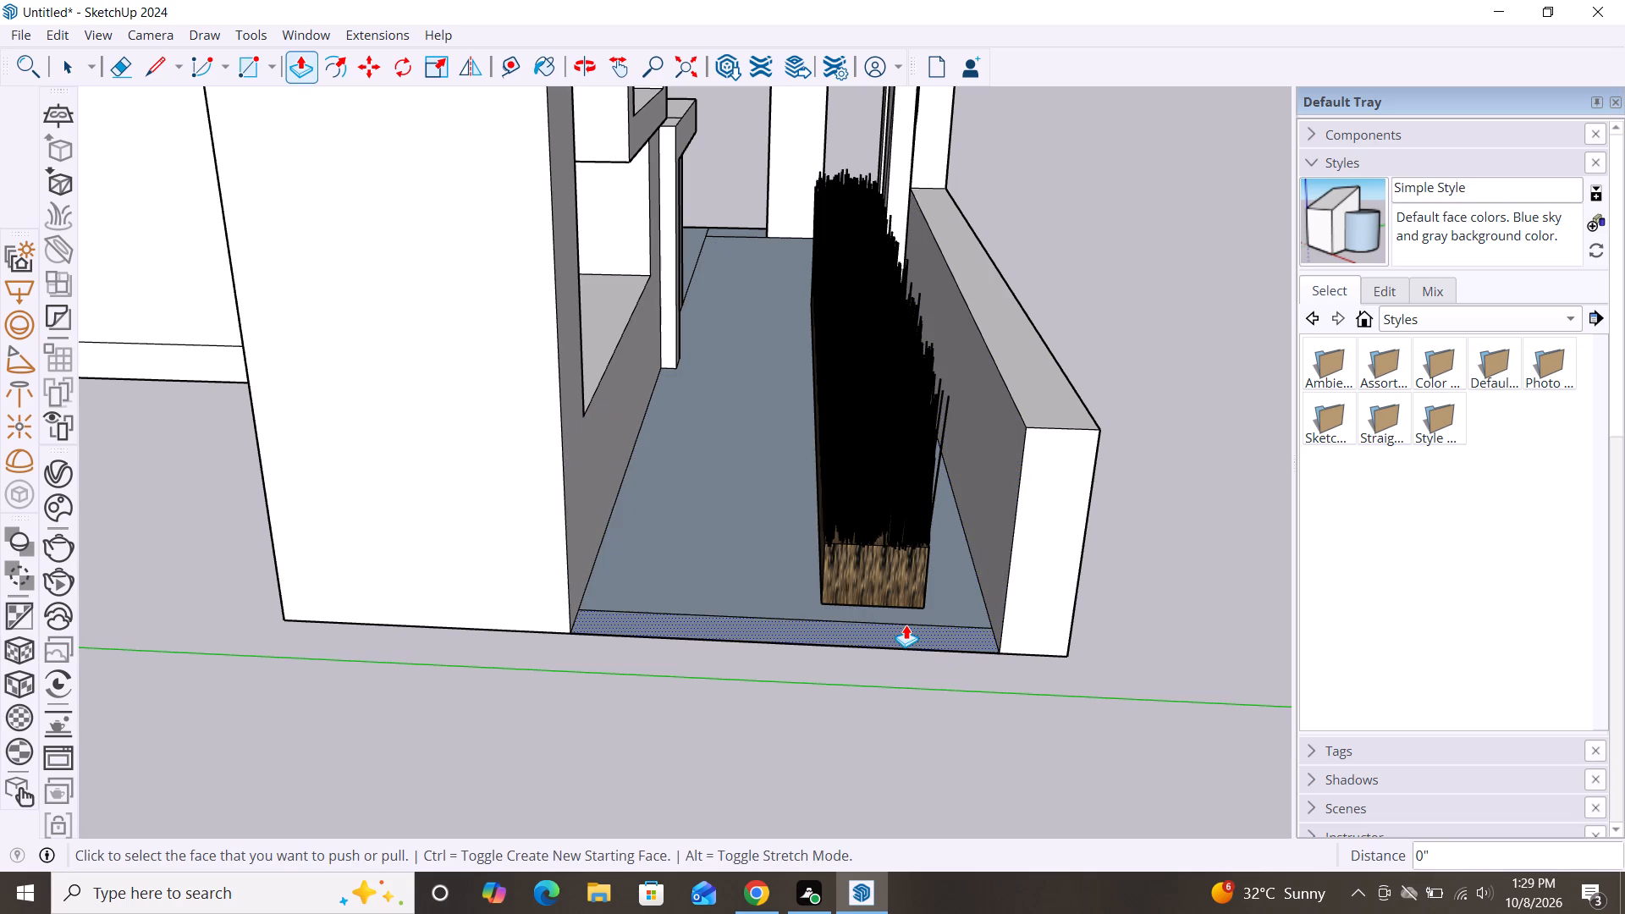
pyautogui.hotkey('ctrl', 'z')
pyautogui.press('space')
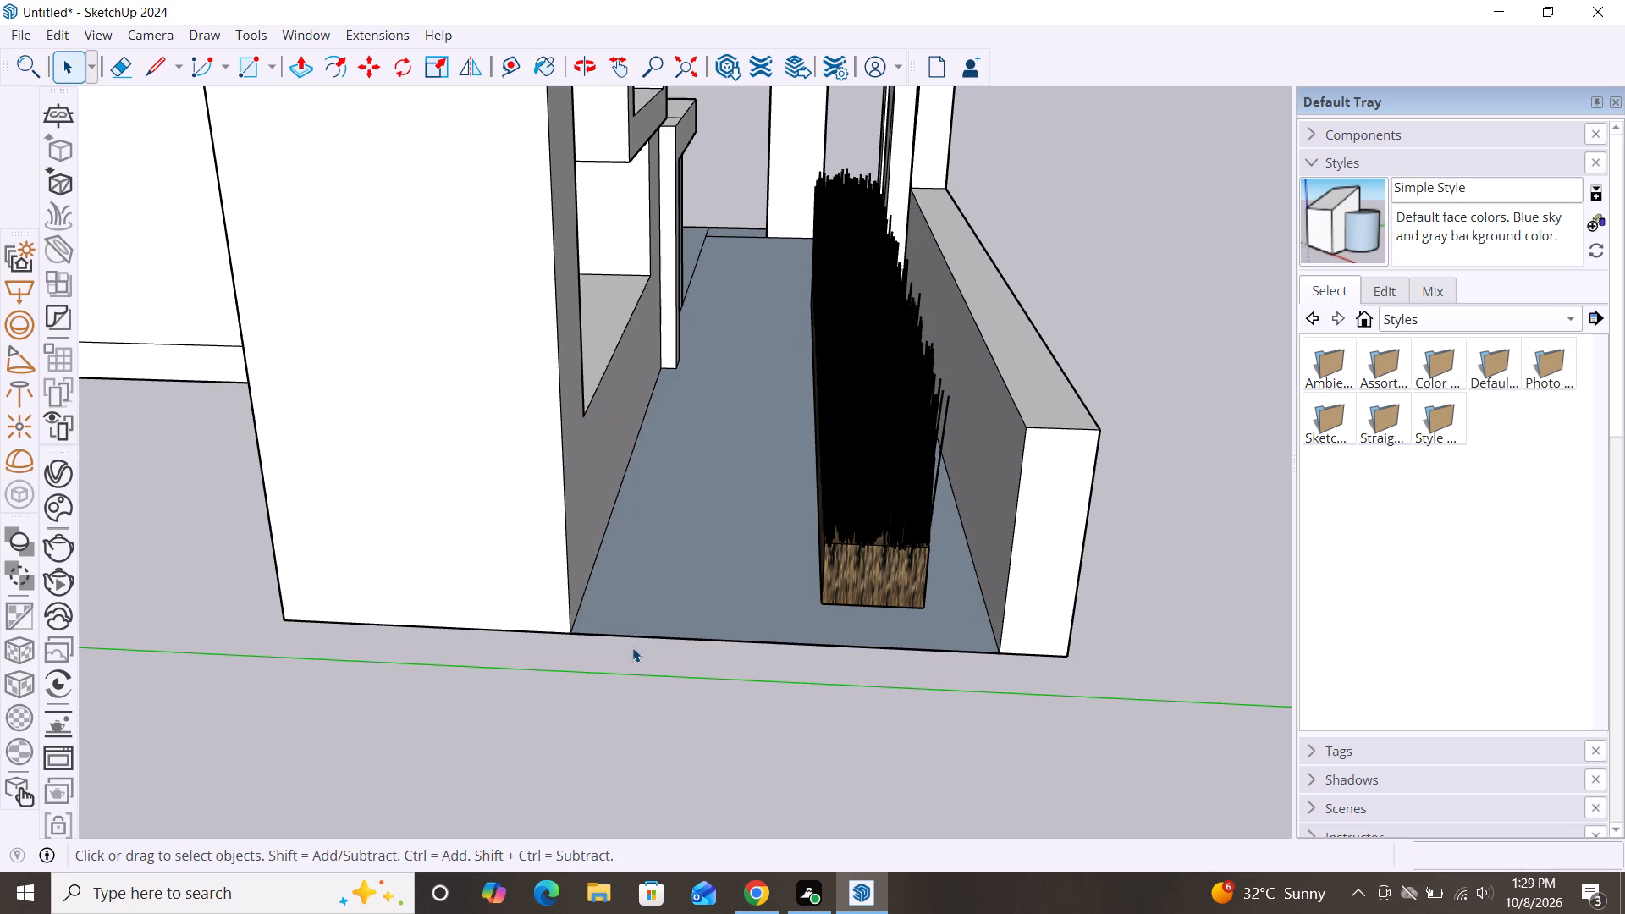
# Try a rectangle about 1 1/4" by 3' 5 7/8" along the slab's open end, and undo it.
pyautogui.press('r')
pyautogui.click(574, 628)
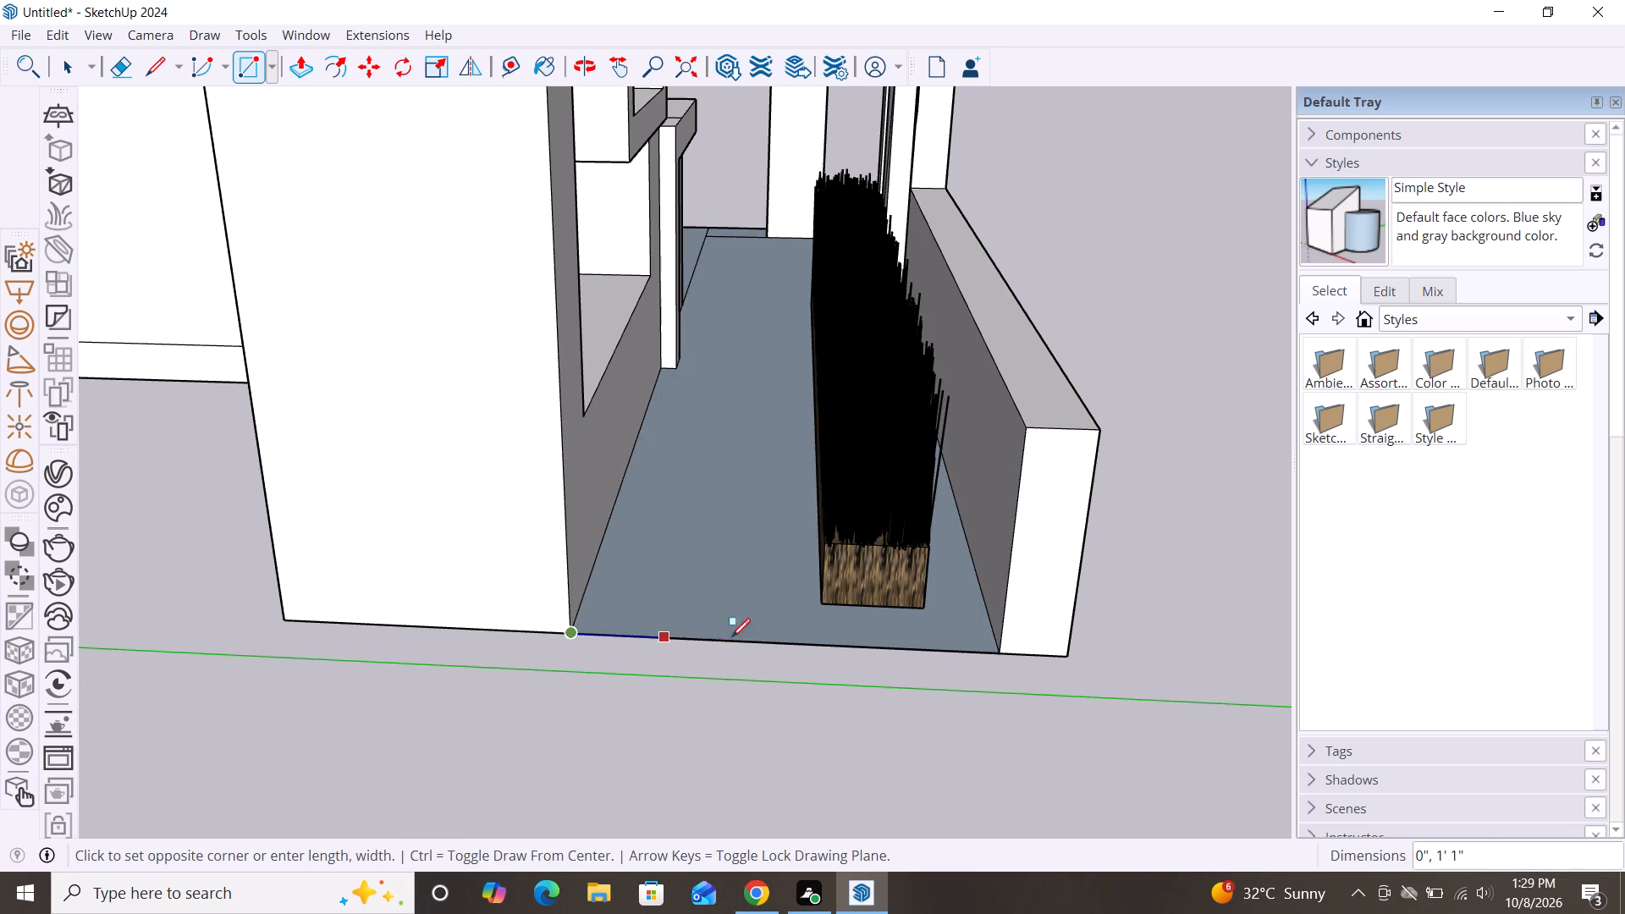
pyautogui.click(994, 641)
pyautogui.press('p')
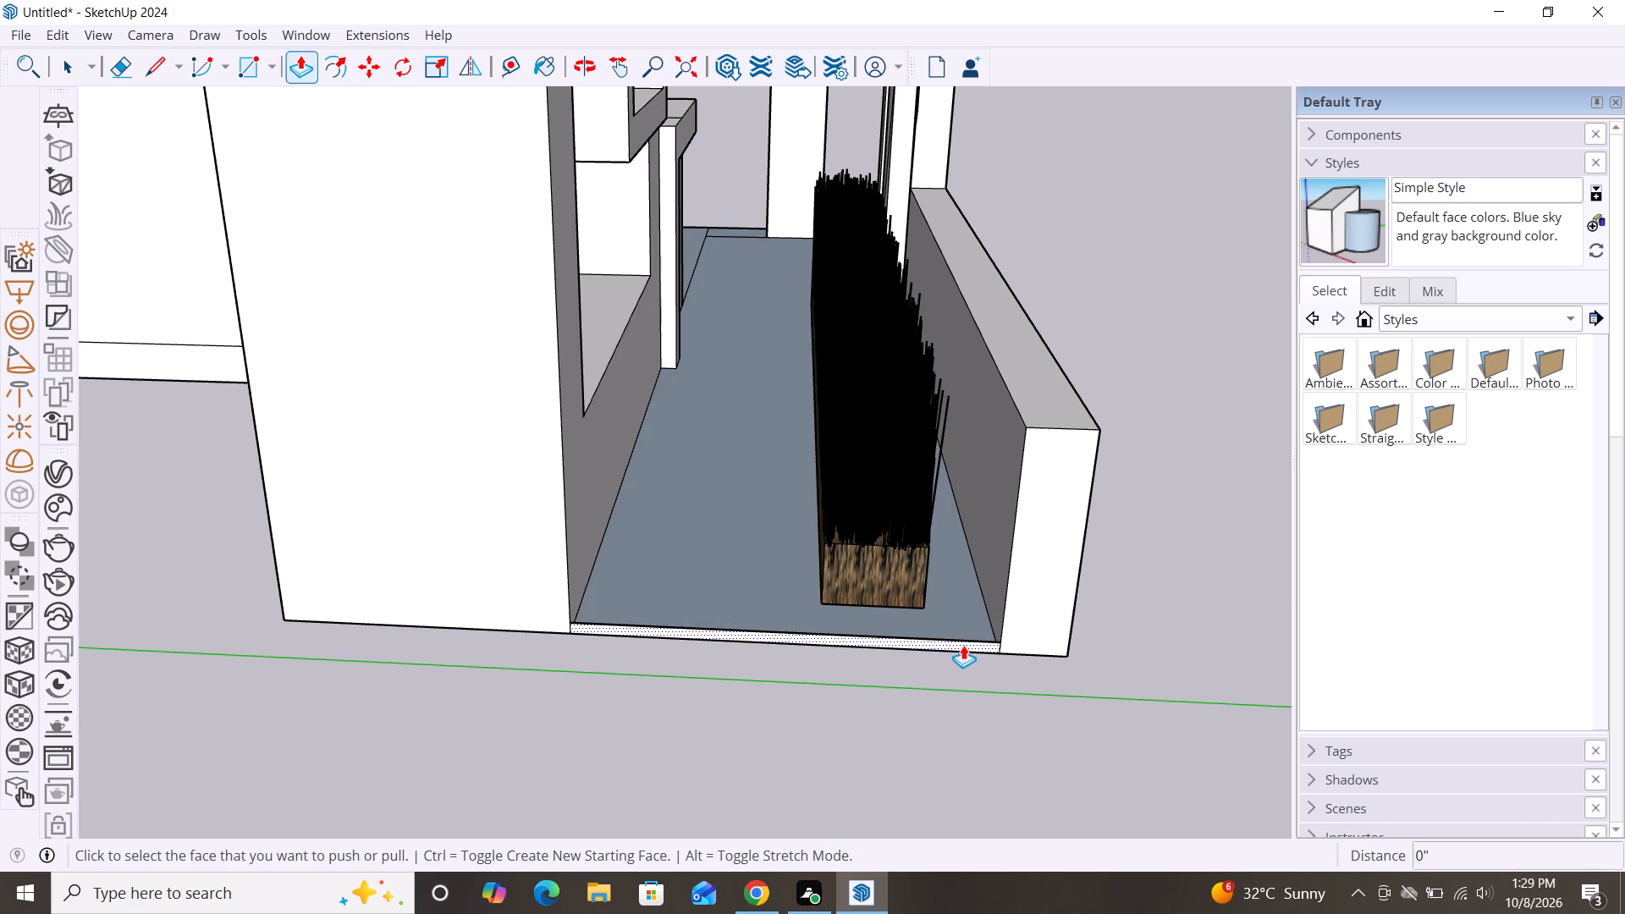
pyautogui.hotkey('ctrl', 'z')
# Build a cross wall at the slab's open end from a rectangle about 2 7/16" by 3' 5 7/8", pulled up 1' 11 3/8" to the low wall's top.
pyautogui.press('r')
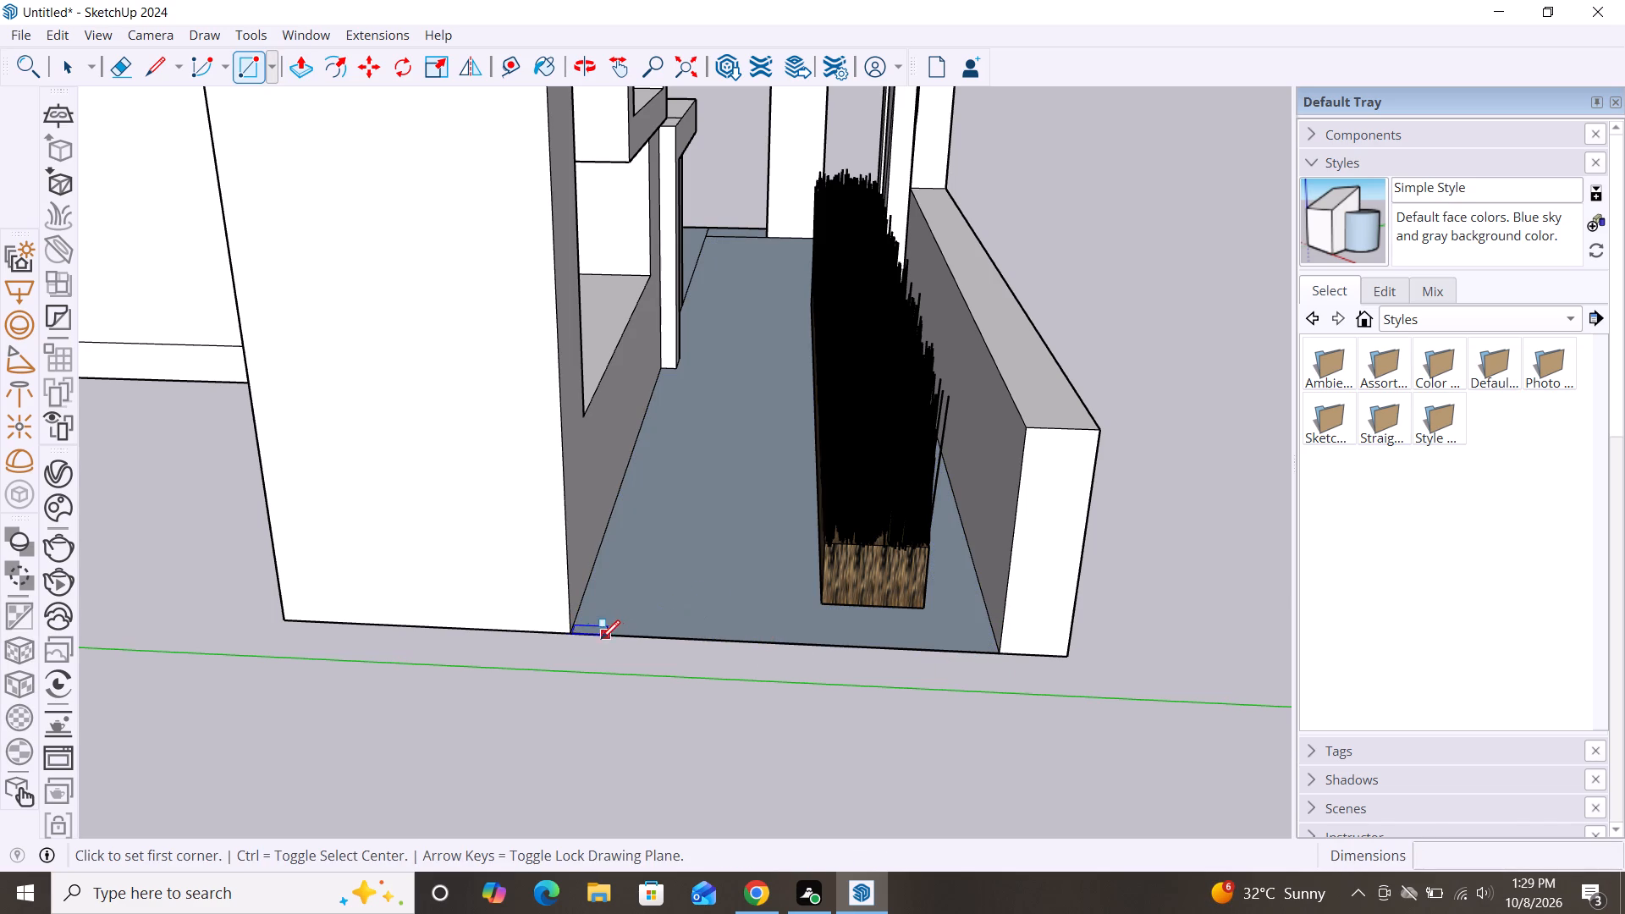
pyautogui.click(574, 631)
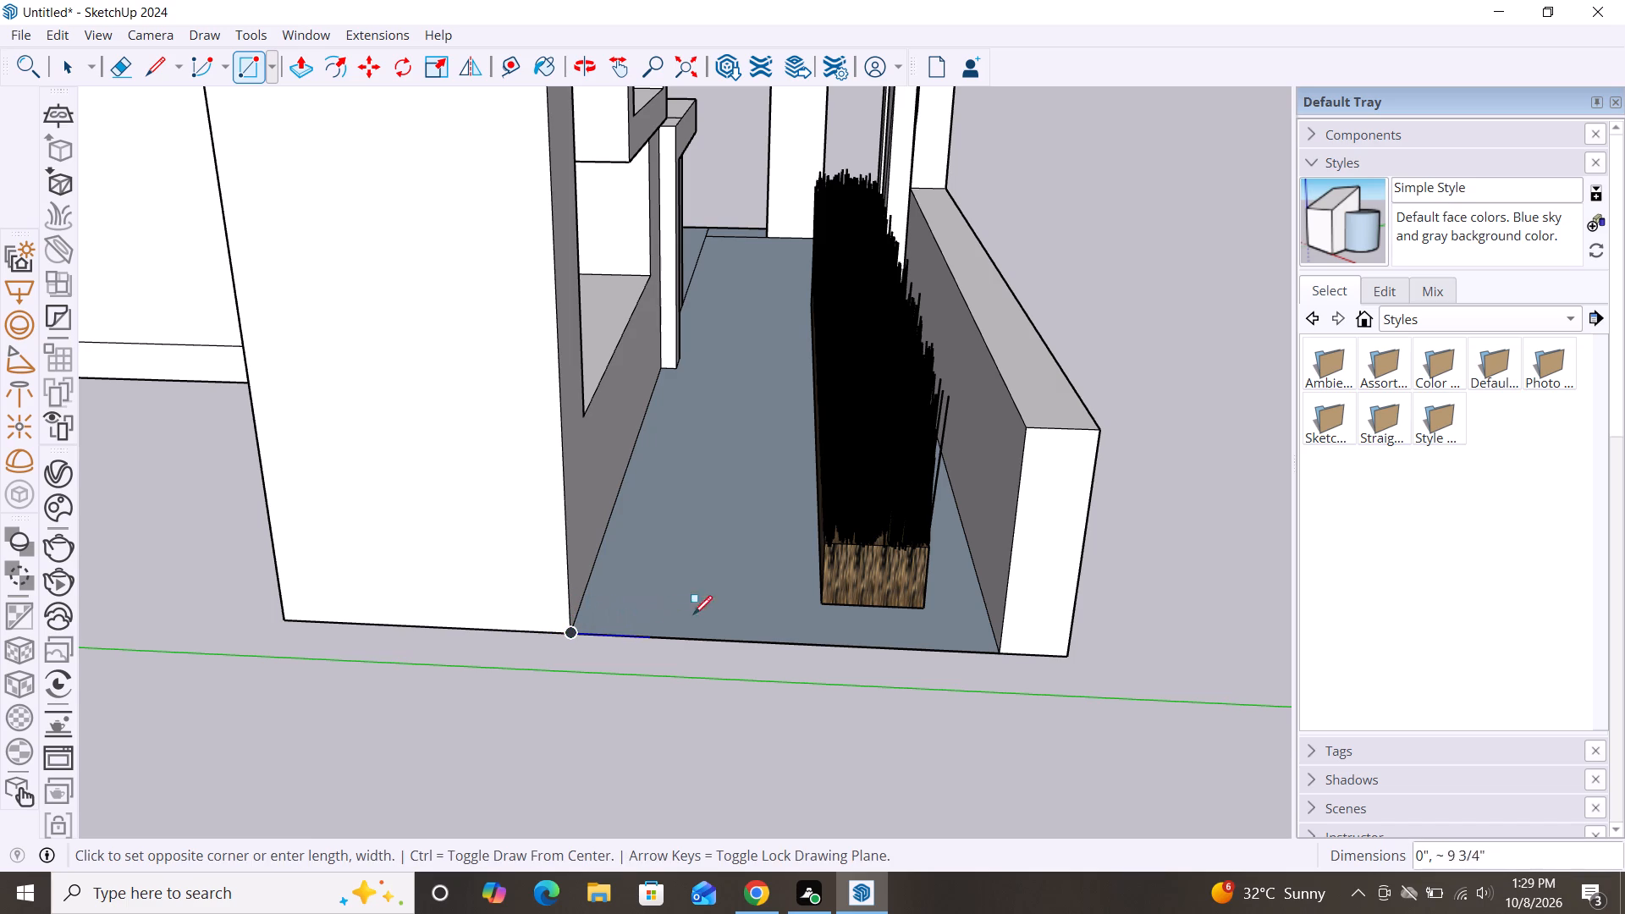
pyautogui.doubleClick(990, 641)
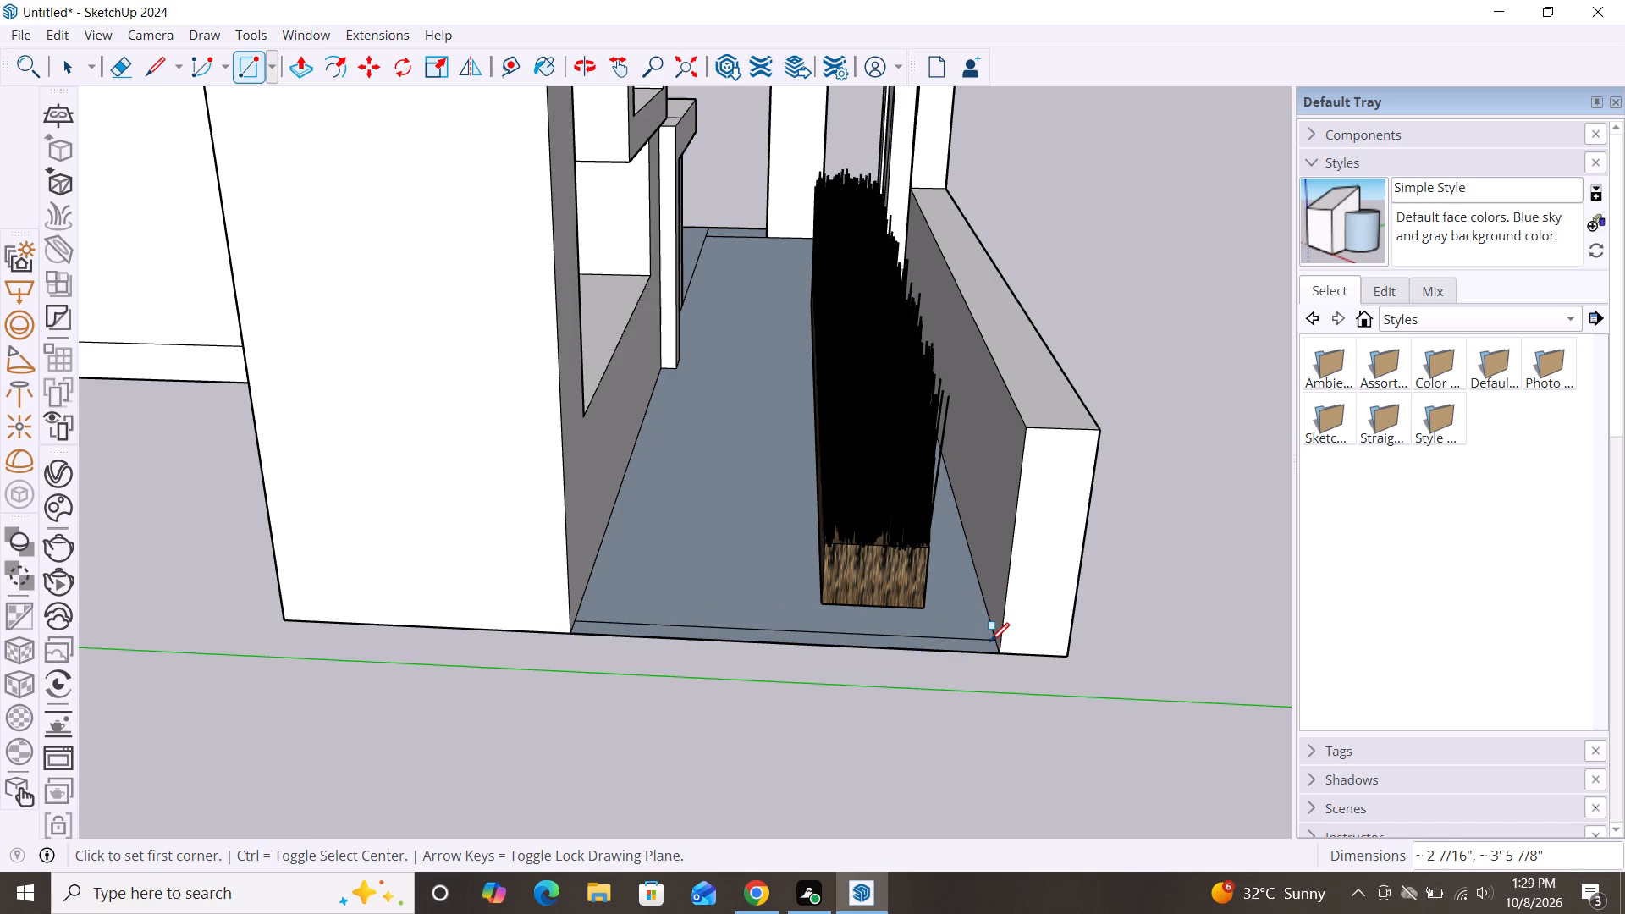
pyautogui.press('p')
pyautogui.click(934, 641)
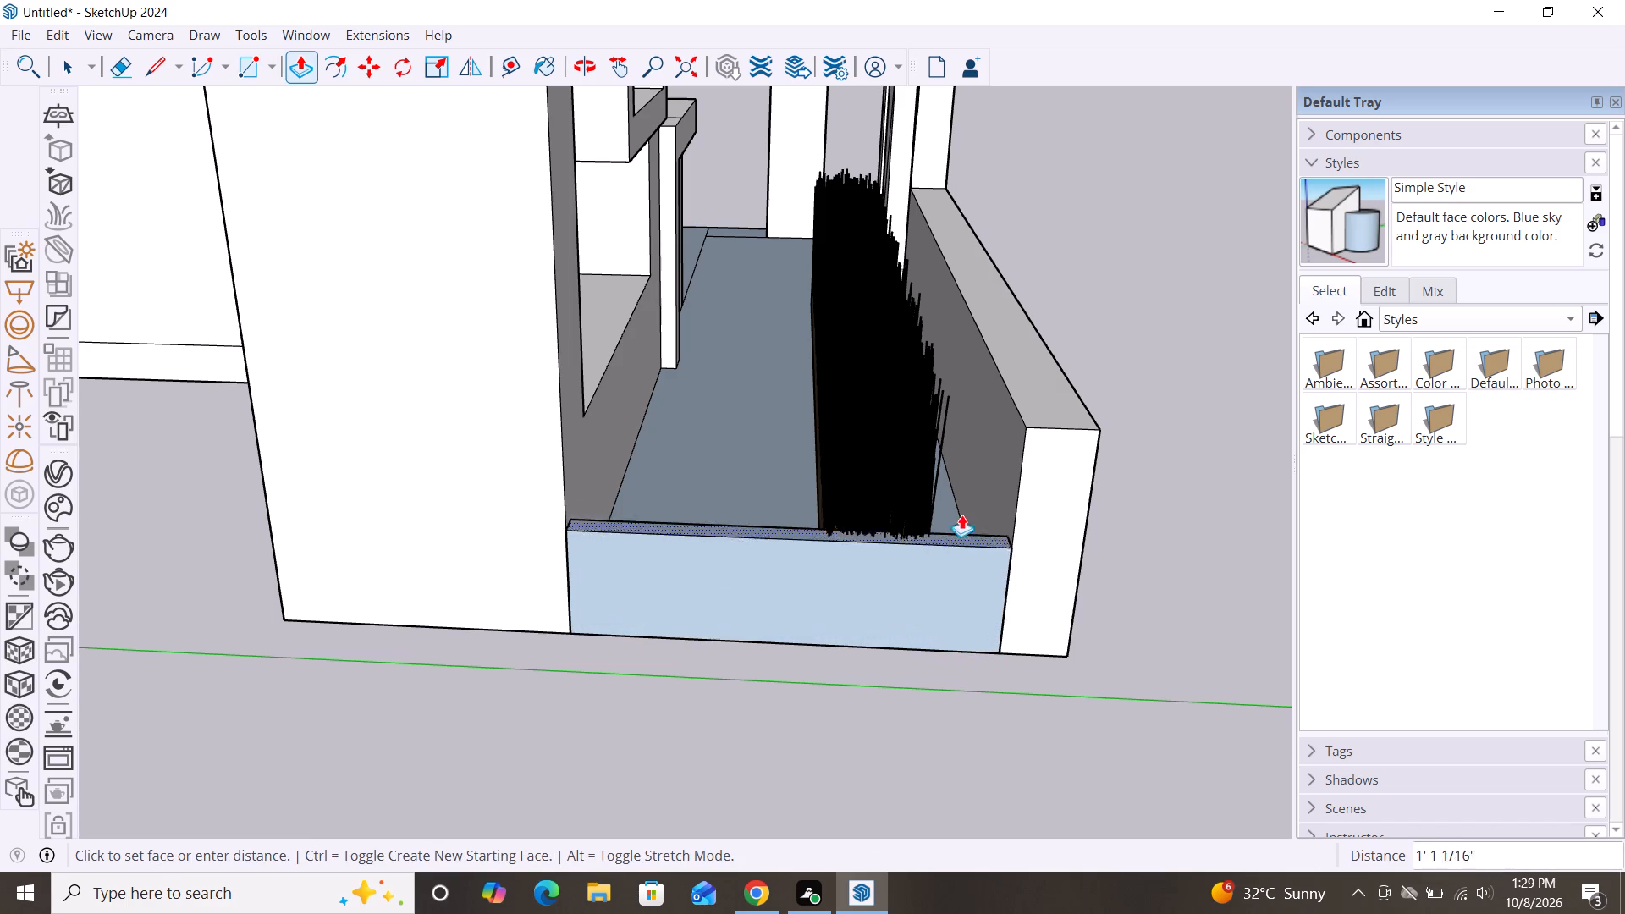
pyautogui.click(1044, 406)
pyautogui.press('space')
# Move the grass strip 6" along its length, away from the new cross wall and toward the gate pillar.
pyautogui.scroll(-3, 1043, 533)
pyautogui.click(838, 354)
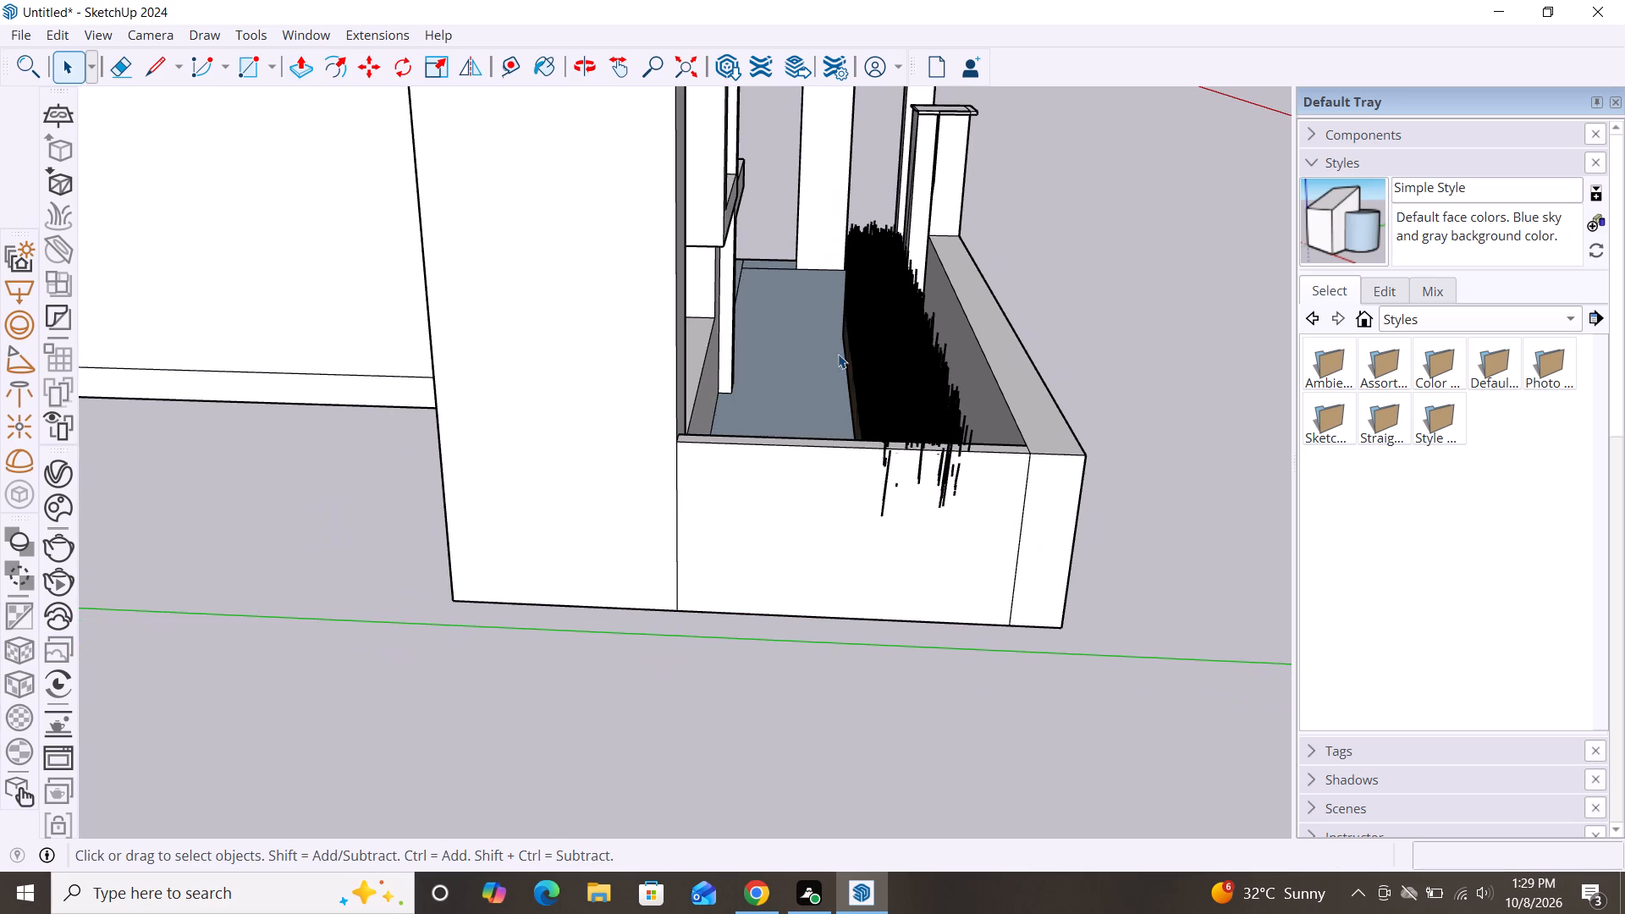
pyautogui.click(867, 356)
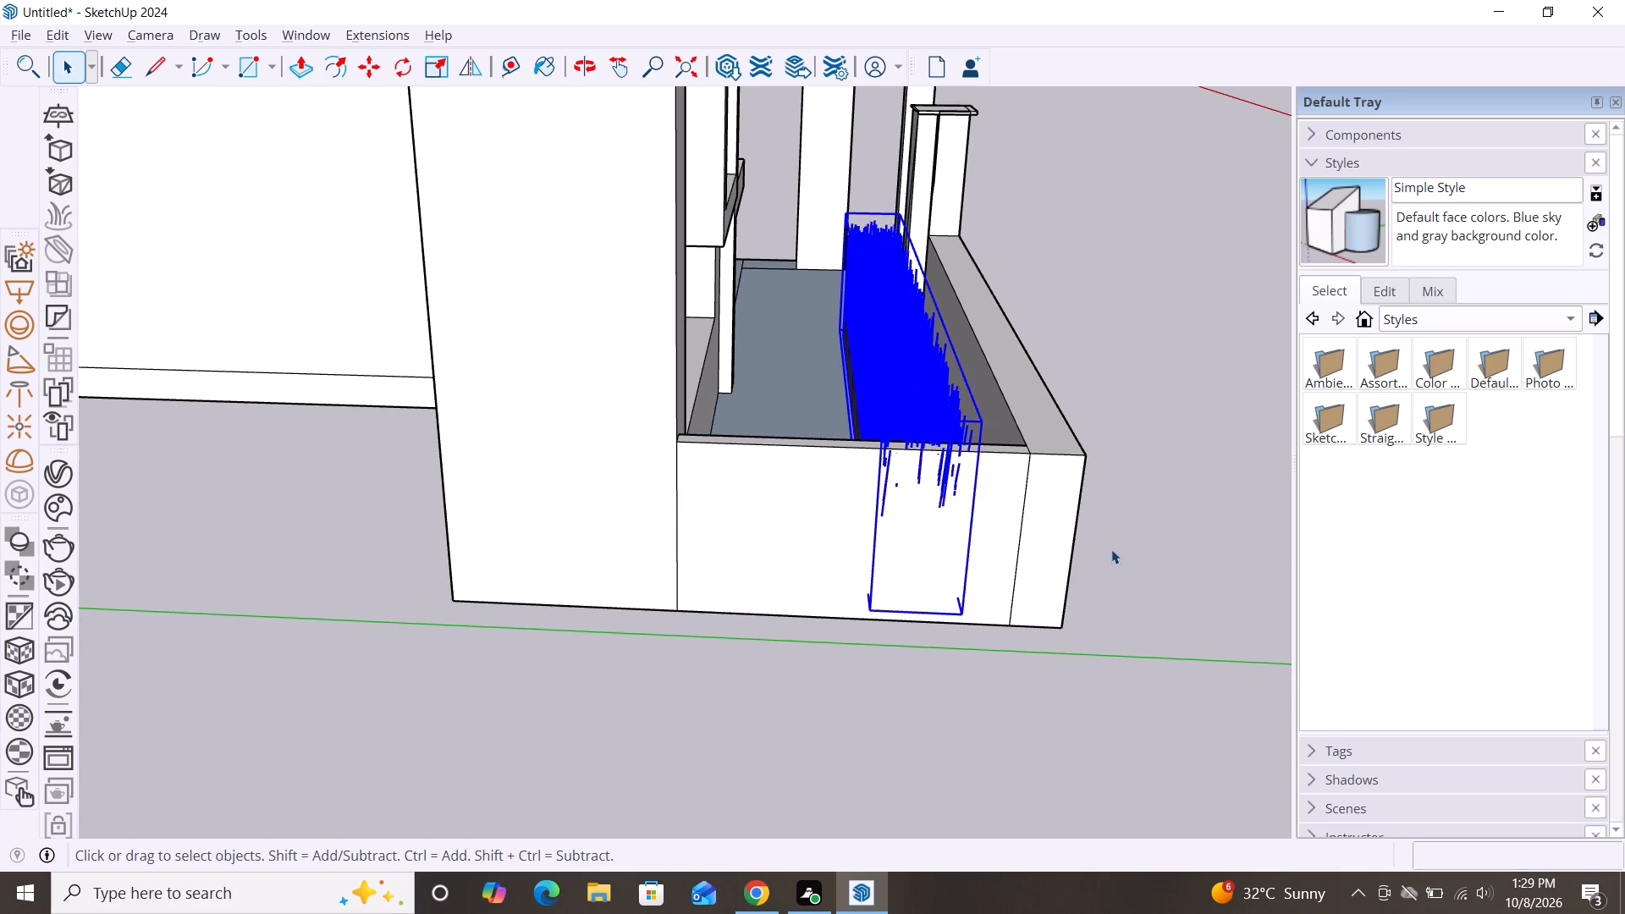
pyautogui.keyDown('alt'); pyautogui.moveTo(1111, 549); pyautogui.dragTo(423, 570, button='middle'); pyautogui.keyUp('alt')
pyautogui.scroll(-2, 882, 396)
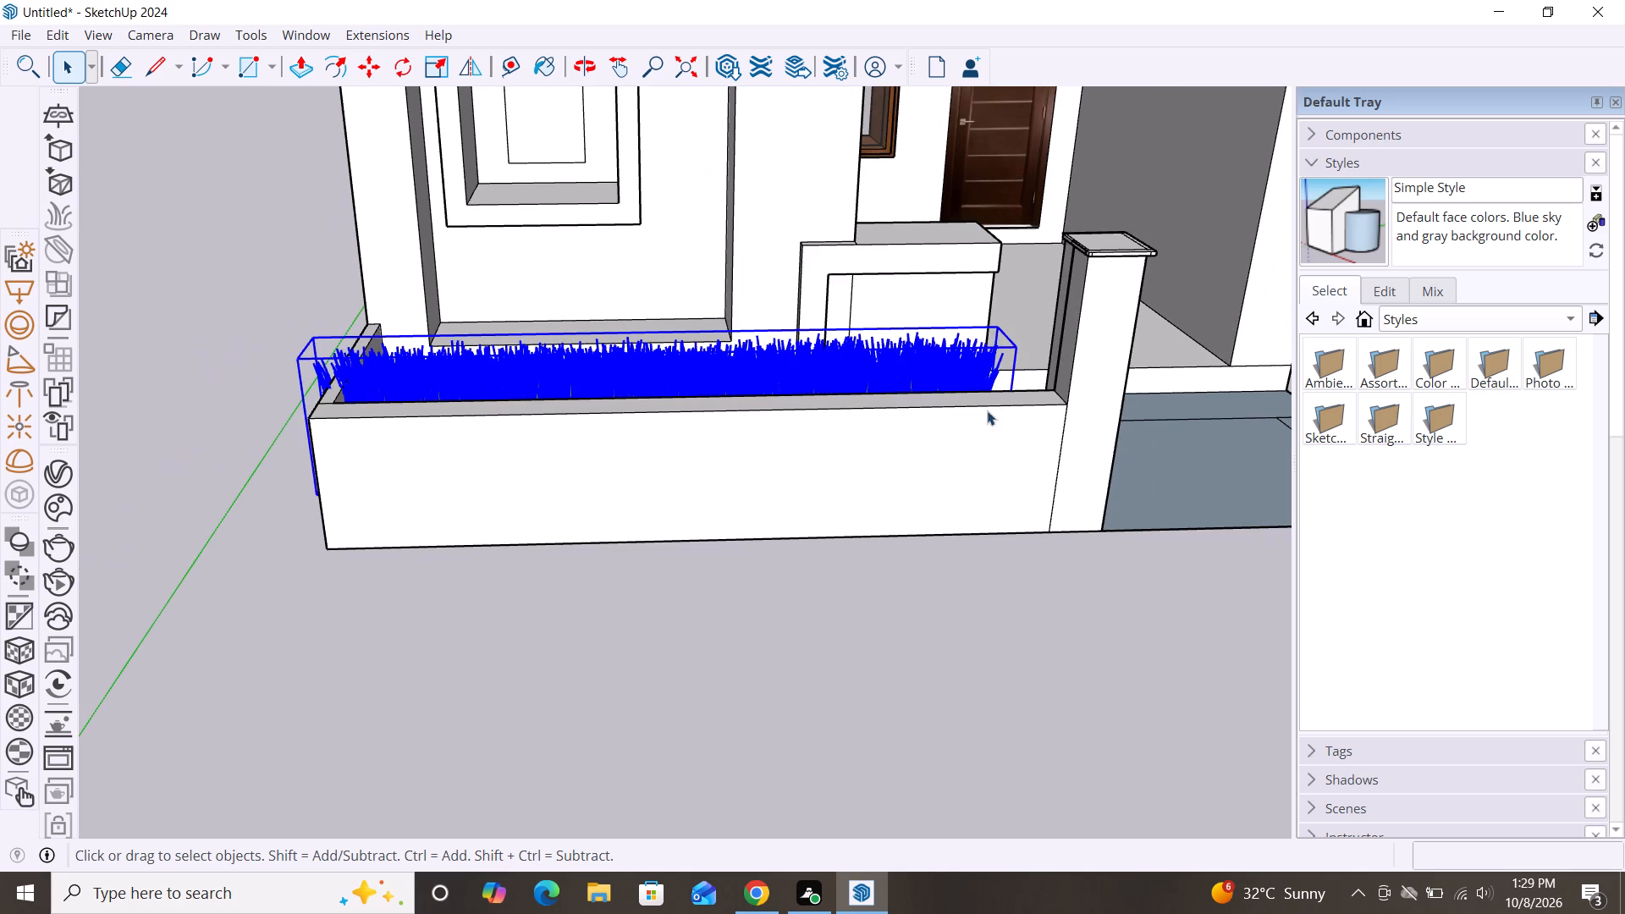
pyautogui.press('m')
pyautogui.click(1014, 357)
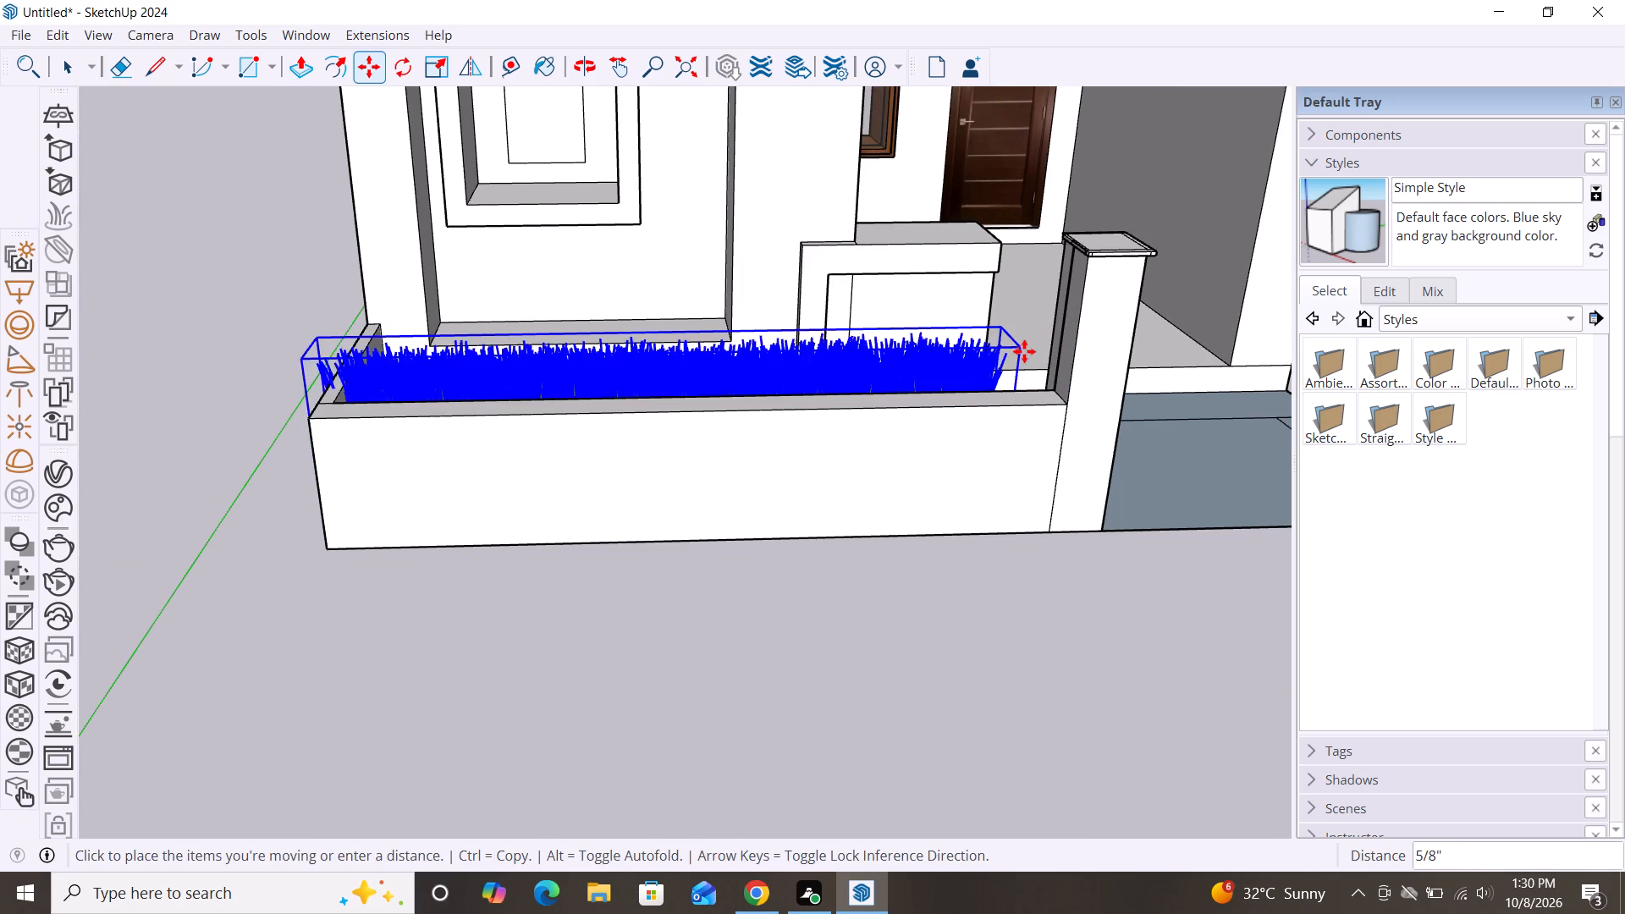
pyautogui.click(1045, 339)
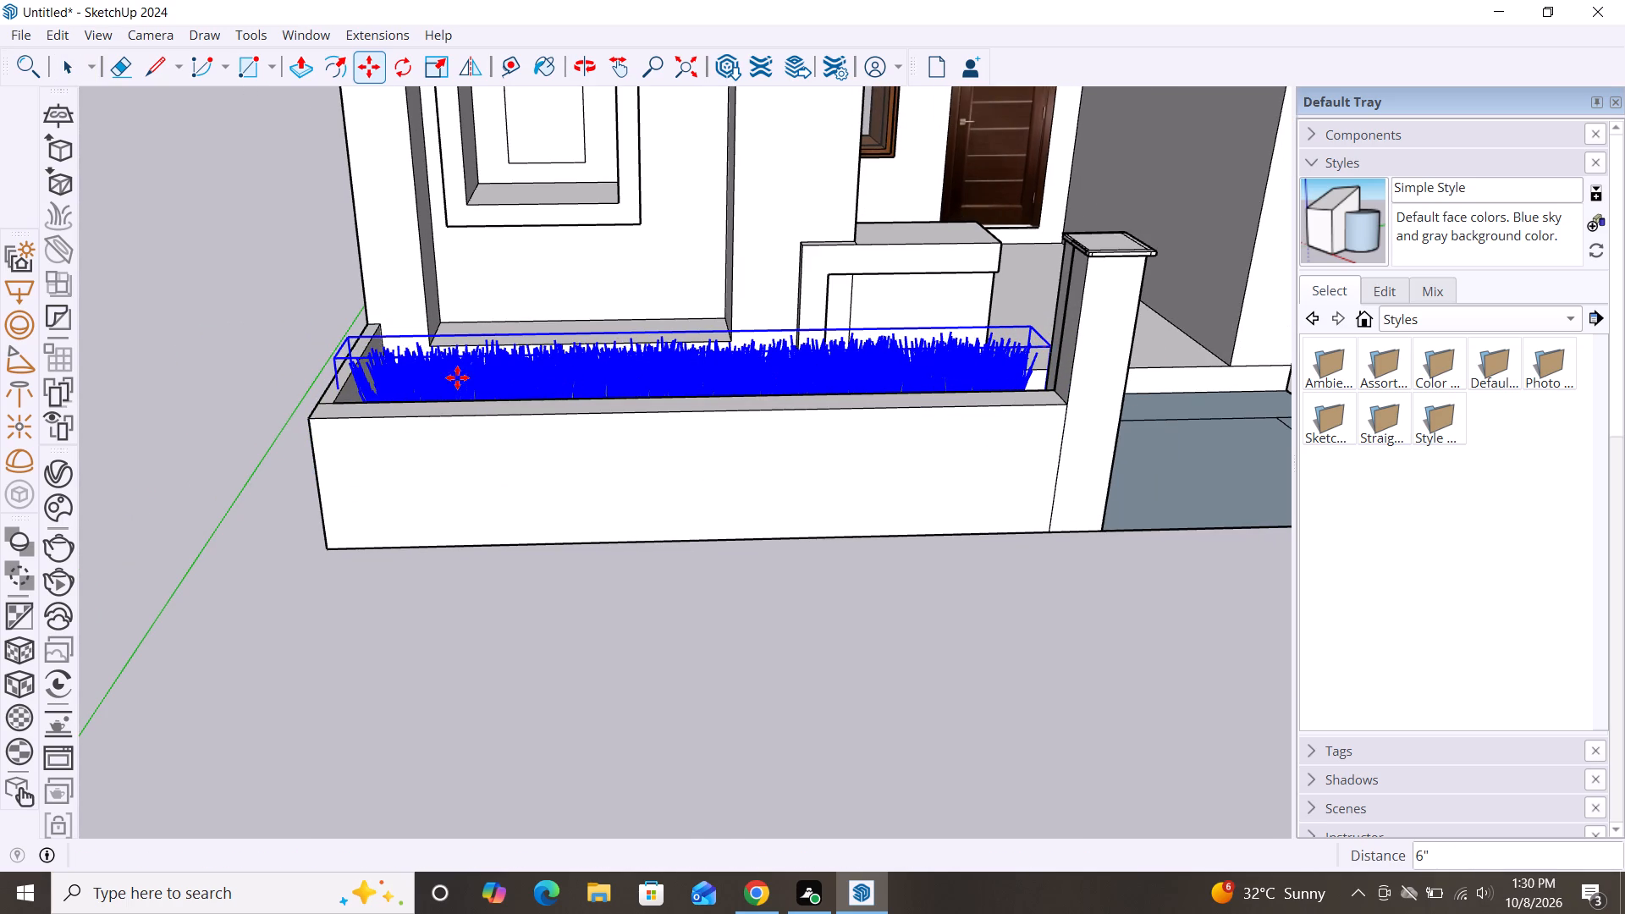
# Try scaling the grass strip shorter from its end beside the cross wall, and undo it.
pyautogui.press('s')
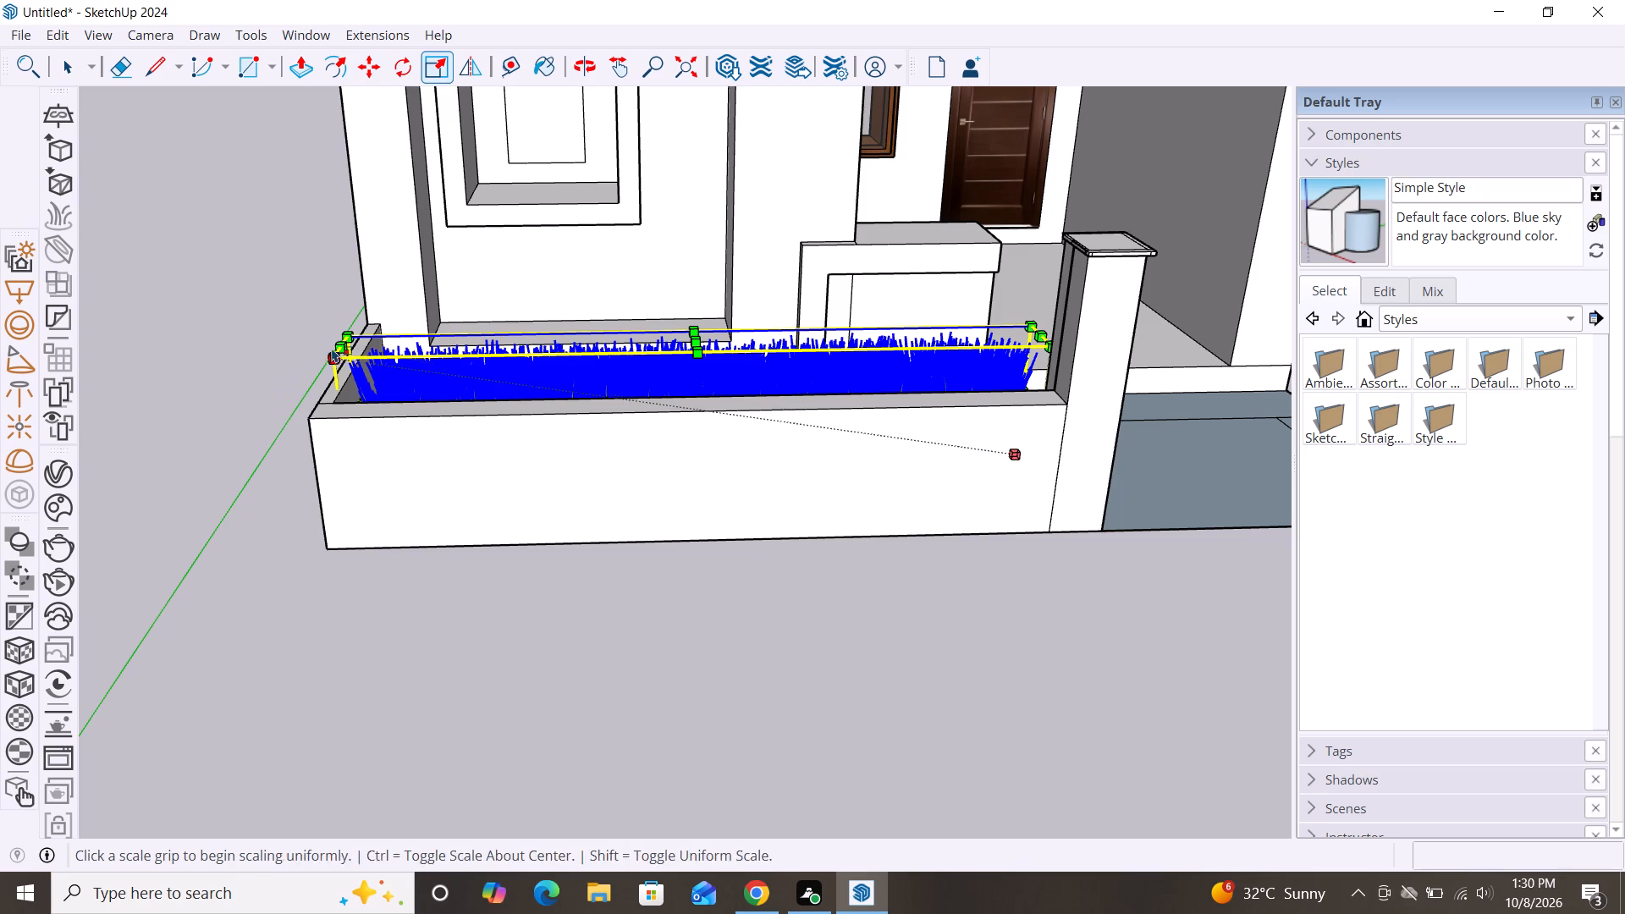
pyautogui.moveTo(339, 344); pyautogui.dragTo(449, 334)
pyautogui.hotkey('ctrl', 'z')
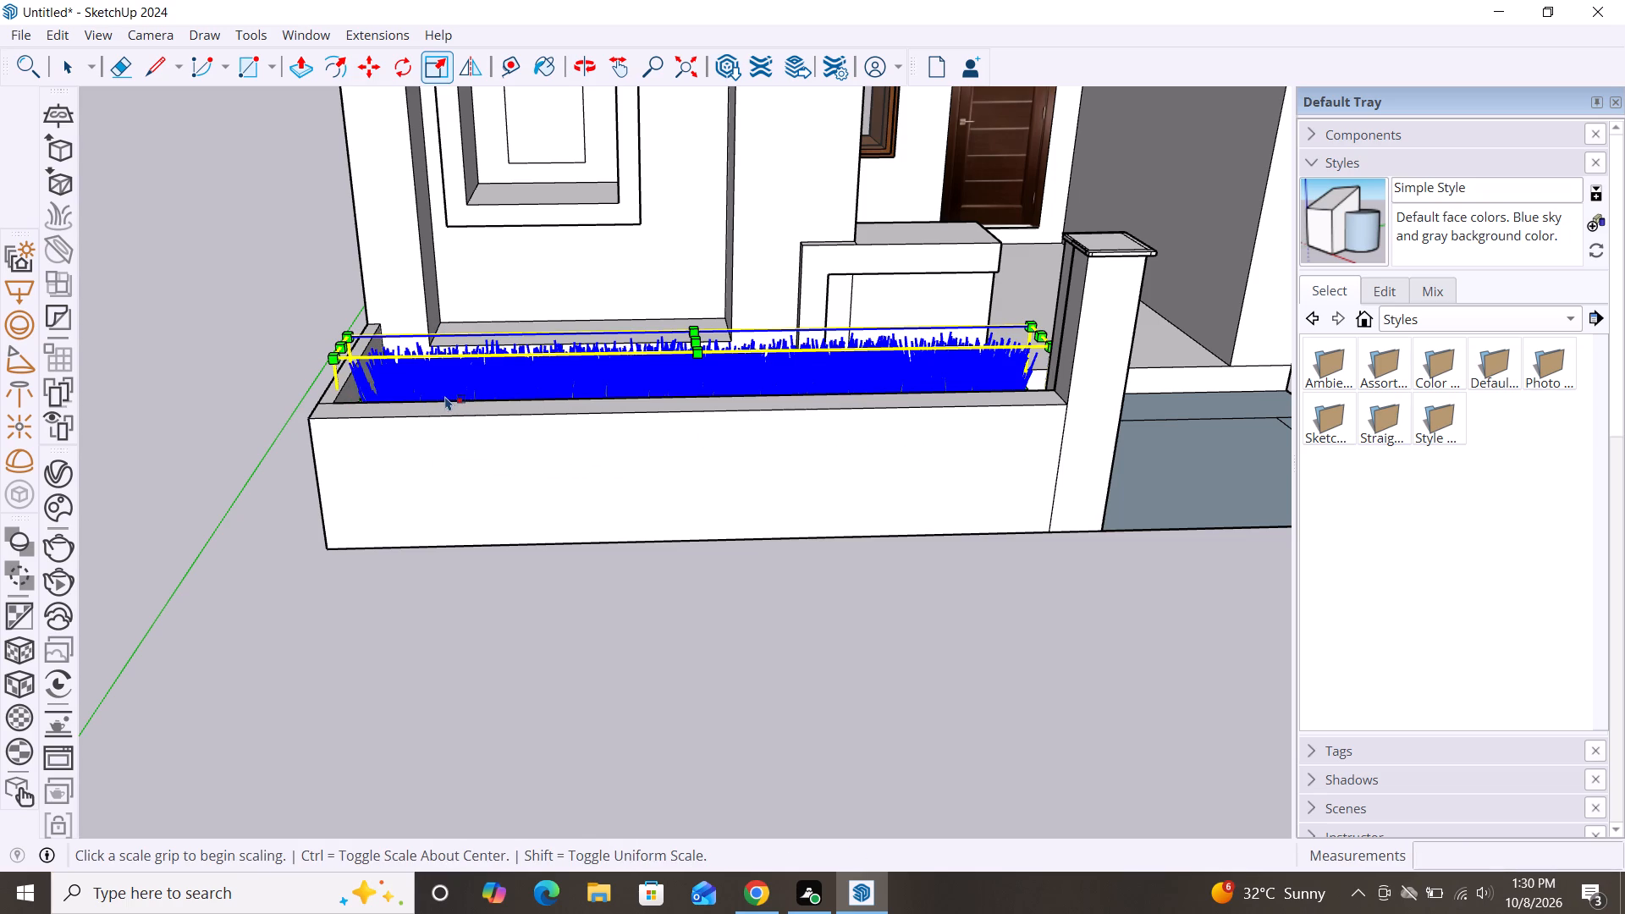
# Scale the grass strip down slightly along red and blue from its cross-wall end, finishing with a factor of about 0.98, and deselect it.
pyautogui.keyDown('ctrl'); pyautogui.moveTo(356, 558); pyautogui.dragTo(614, 638, button='middle'); pyautogui.keyUp('ctrl')
pyautogui.scroll(10, 487, 444)
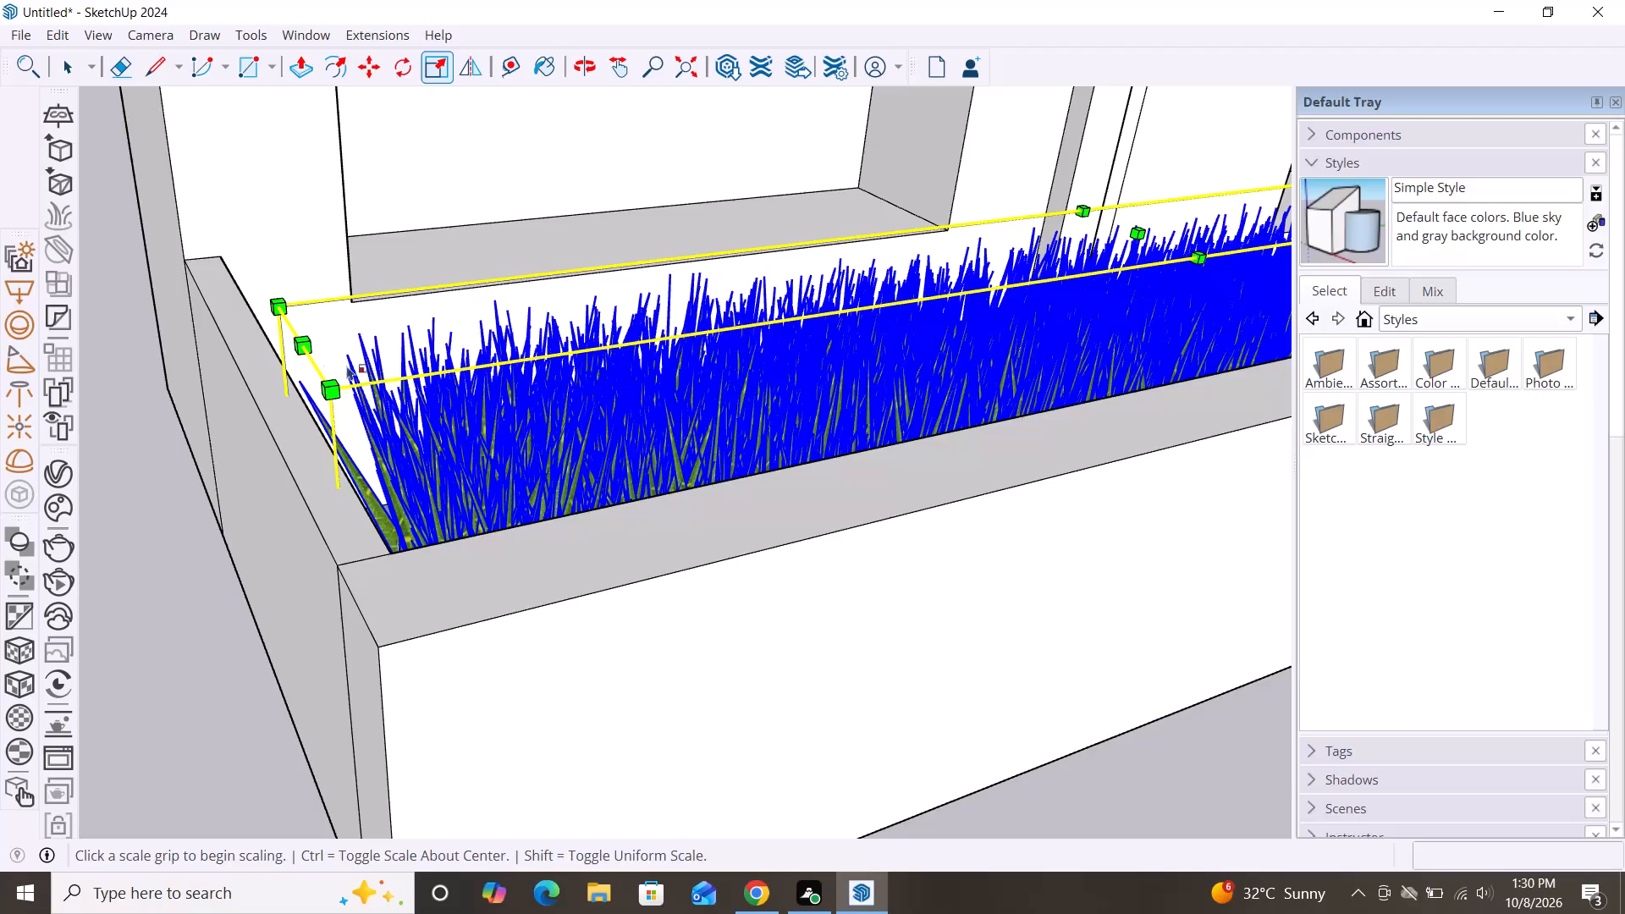
pyautogui.moveTo(311, 344); pyautogui.dragTo(321, 337)
pyautogui.moveTo(333, 333); pyautogui.dragTo(350, 329)
pyautogui.moveTo(356, 327); pyautogui.dragTo(444, 321)
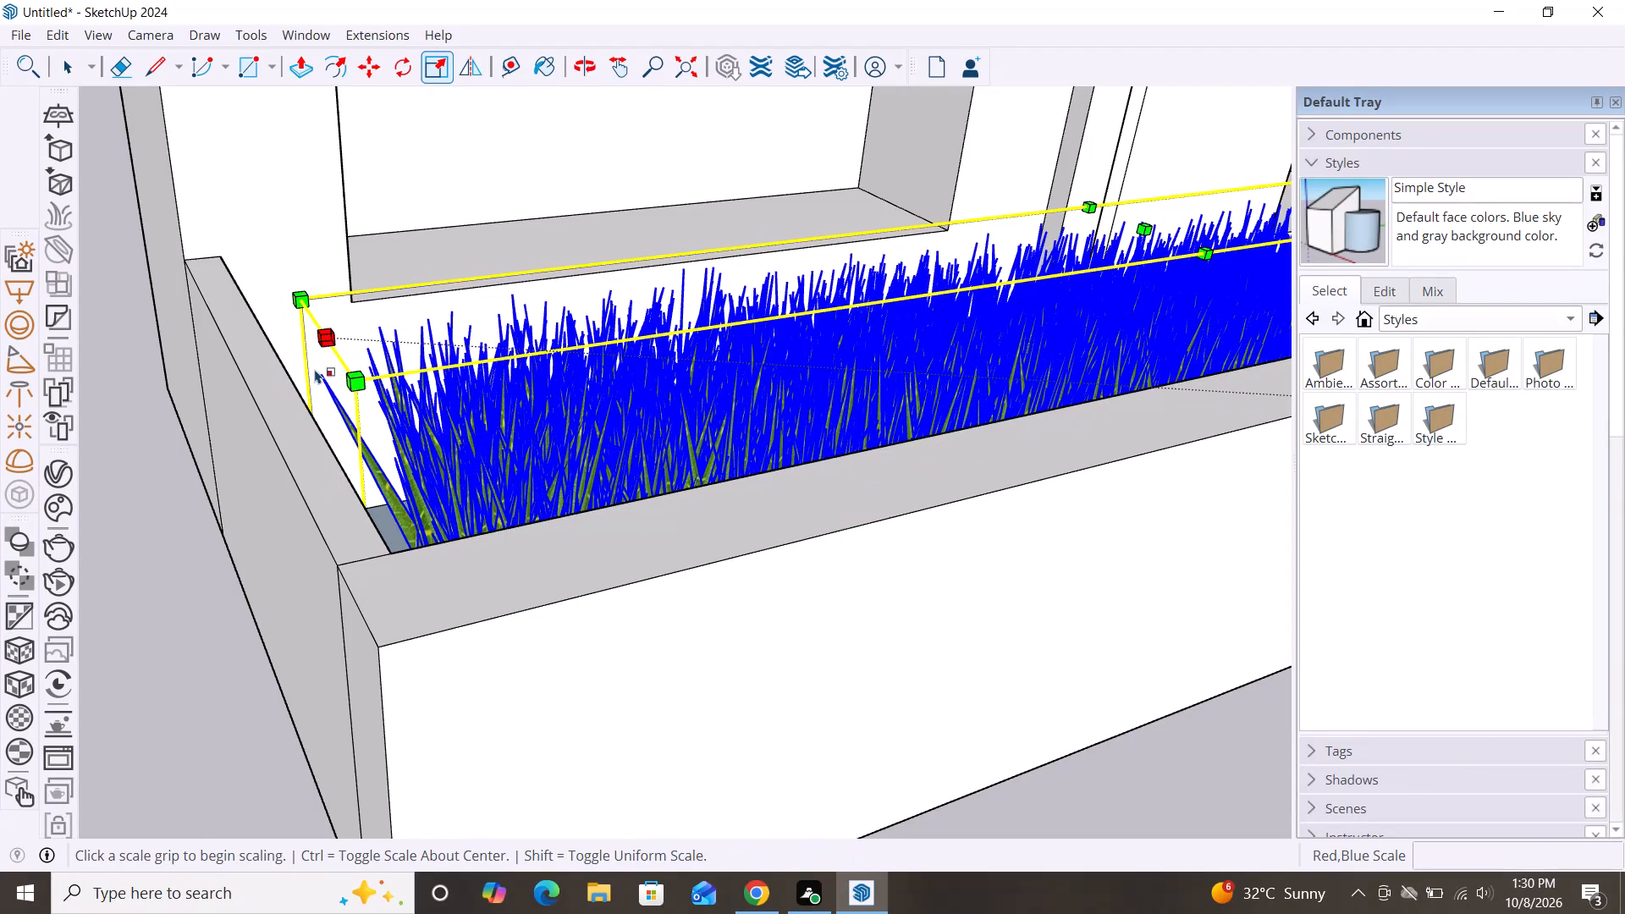
pyautogui.click(405, 333)
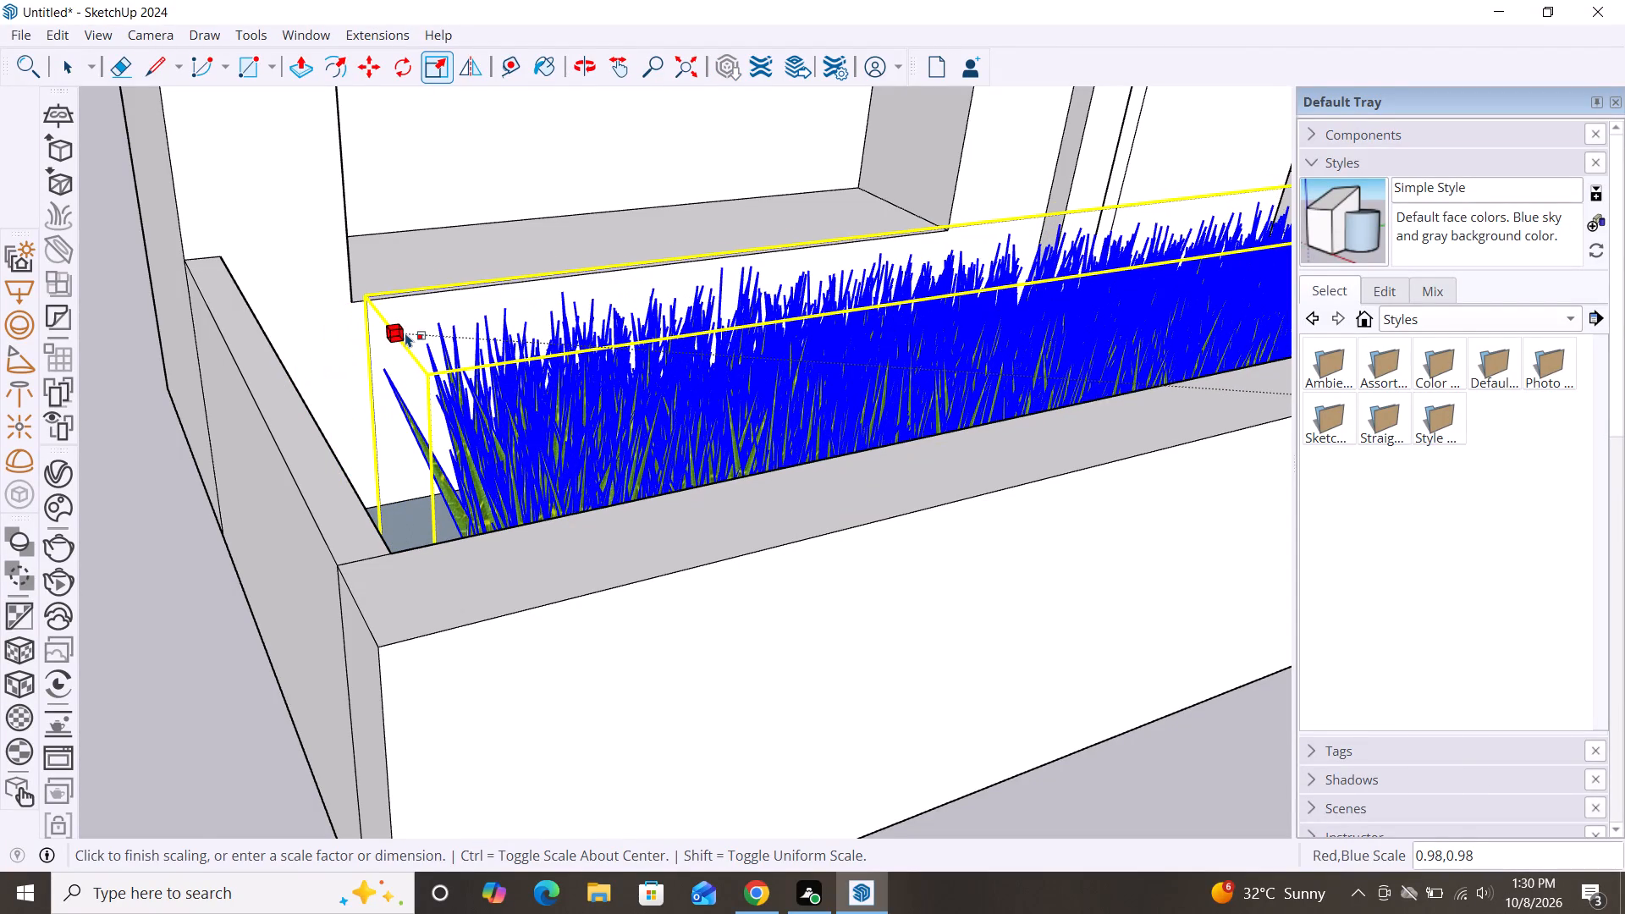
pyautogui.scroll(-10, 160, 393)
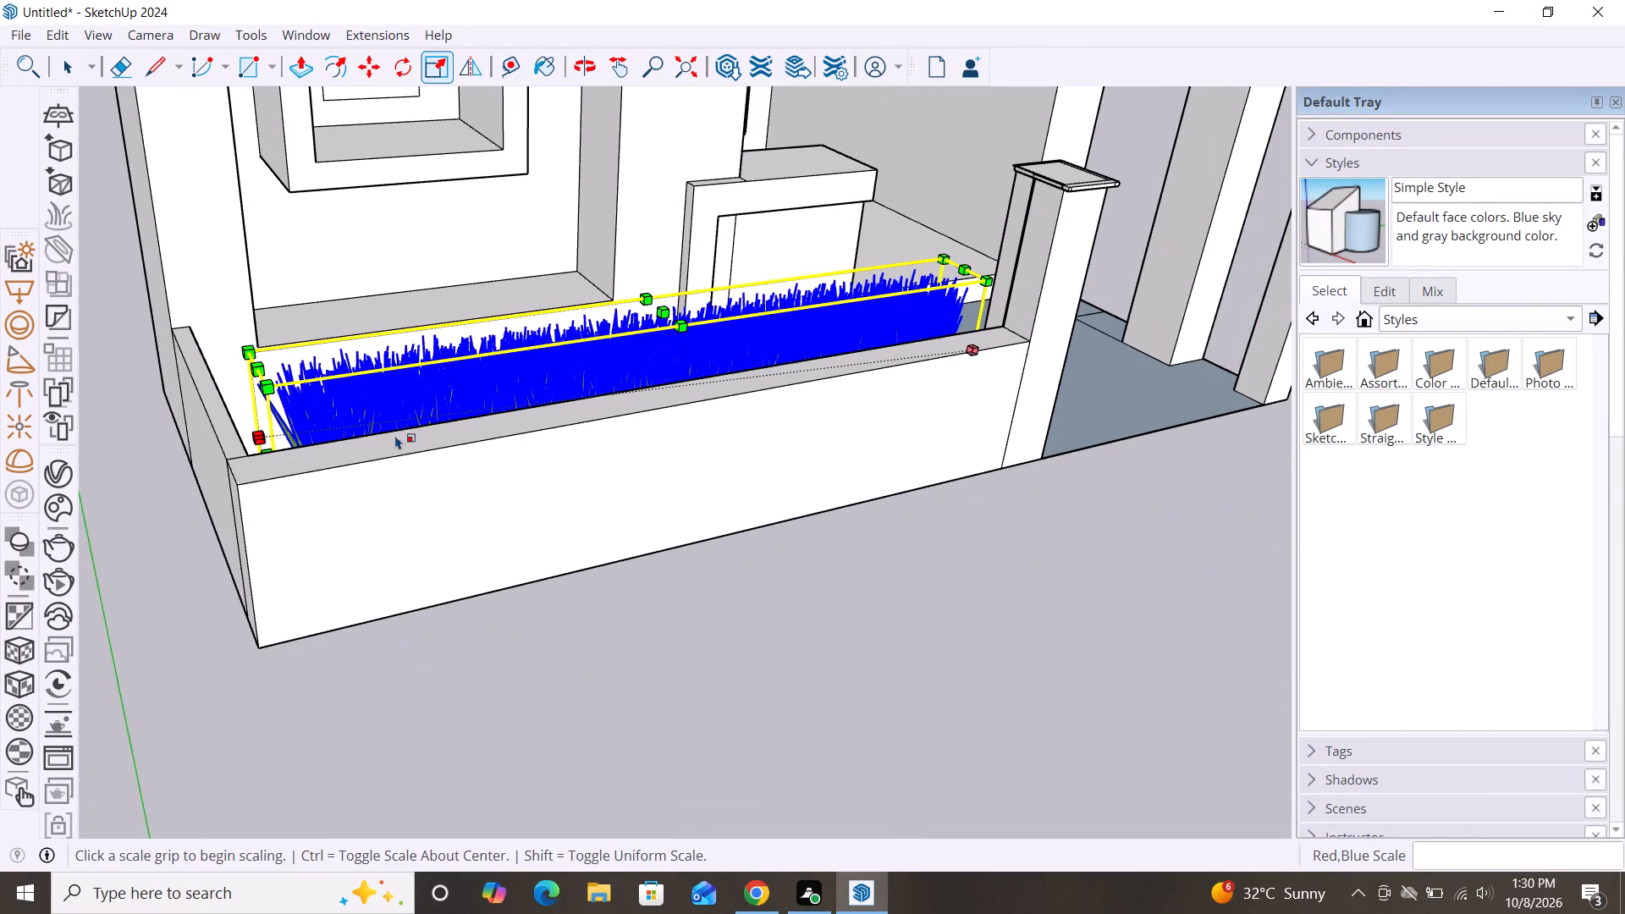
pyautogui.press('space')
pyautogui.click(1005, 611)
# Examine the planter, grass strip, entrance and whole house facade from the front, both close up and from a distance.
pyautogui.scroll(-4, 781, 388)
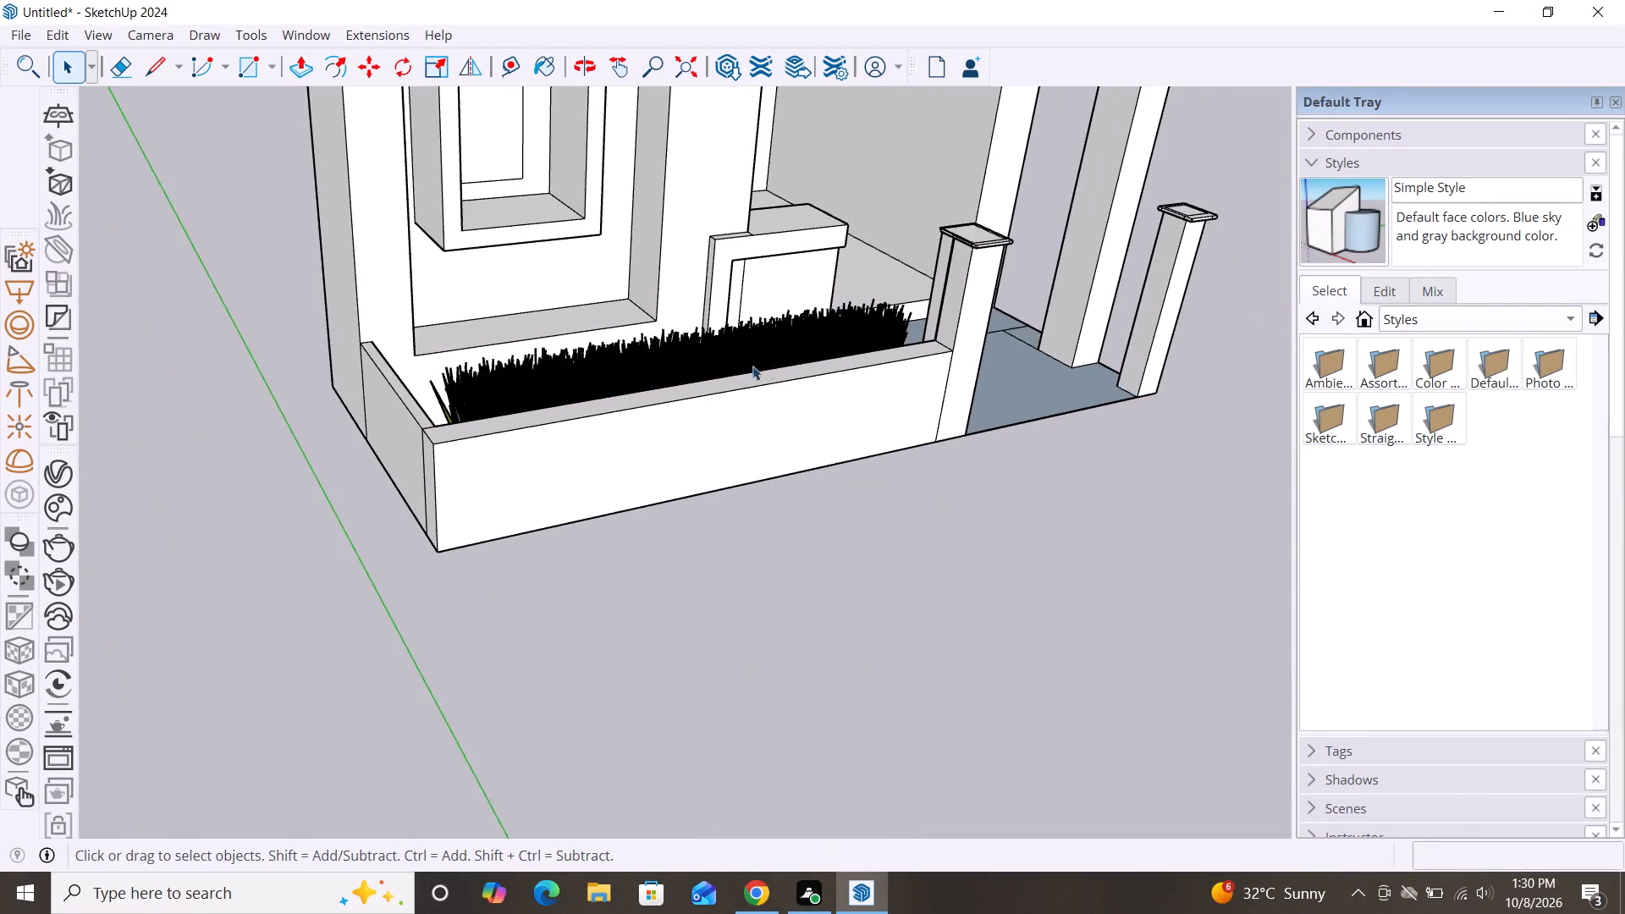
pyautogui.scroll(-7, 653, 314)
pyautogui.keyDown('alt'); pyautogui.moveTo(961, 706); pyautogui.dragTo(843, 704, button='middle'); pyautogui.keyUp('alt')
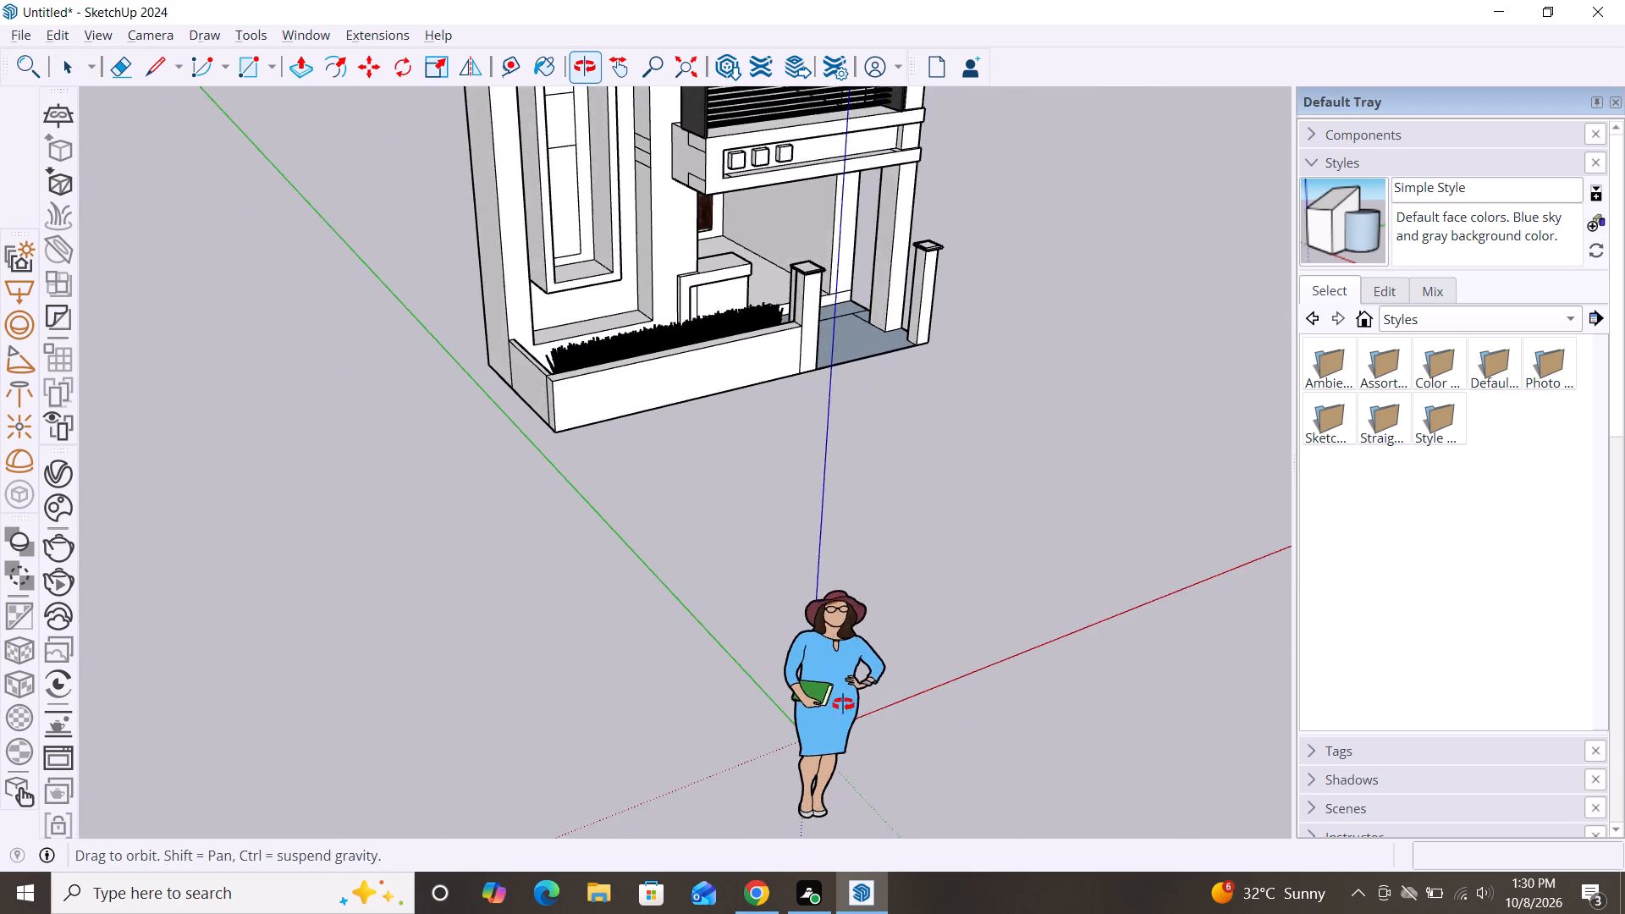
pyautogui.keyDown('alt'); pyautogui.moveTo(843, 704); pyautogui.dragTo(559, 683, button='middle'); pyautogui.keyUp('alt')
pyautogui.scroll(-3, 552, 488)
pyautogui.scroll(-4, 653, 542)
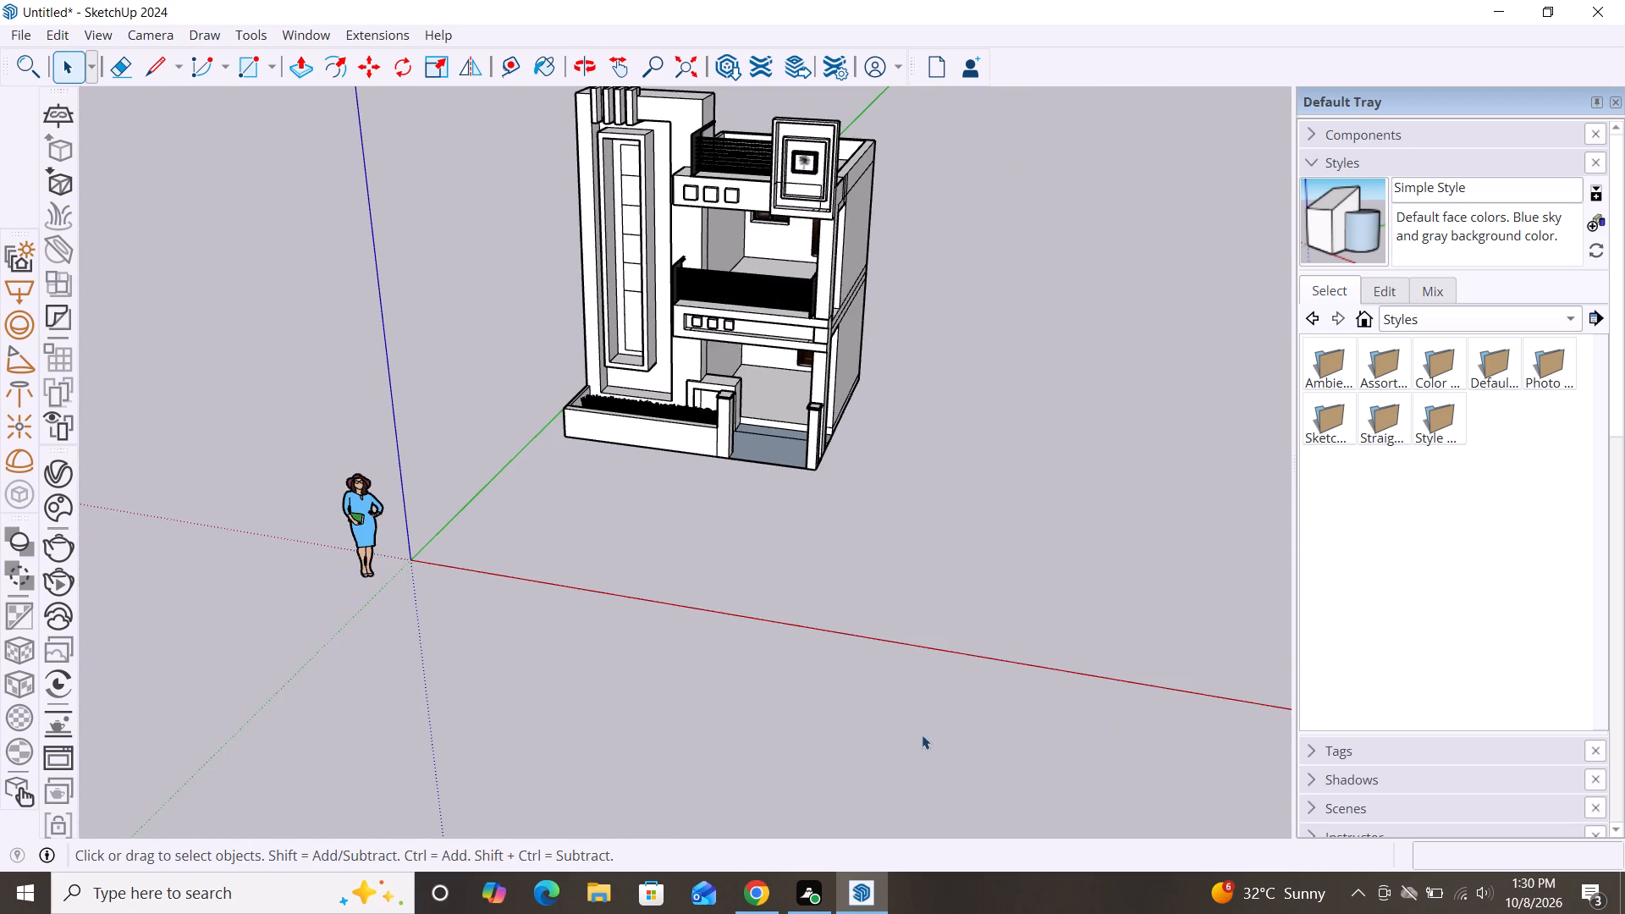
pyautogui.keyDown('alt'); pyautogui.moveTo(922, 735); pyautogui.dragTo(1021, 559, button='middle'); pyautogui.keyUp('alt')
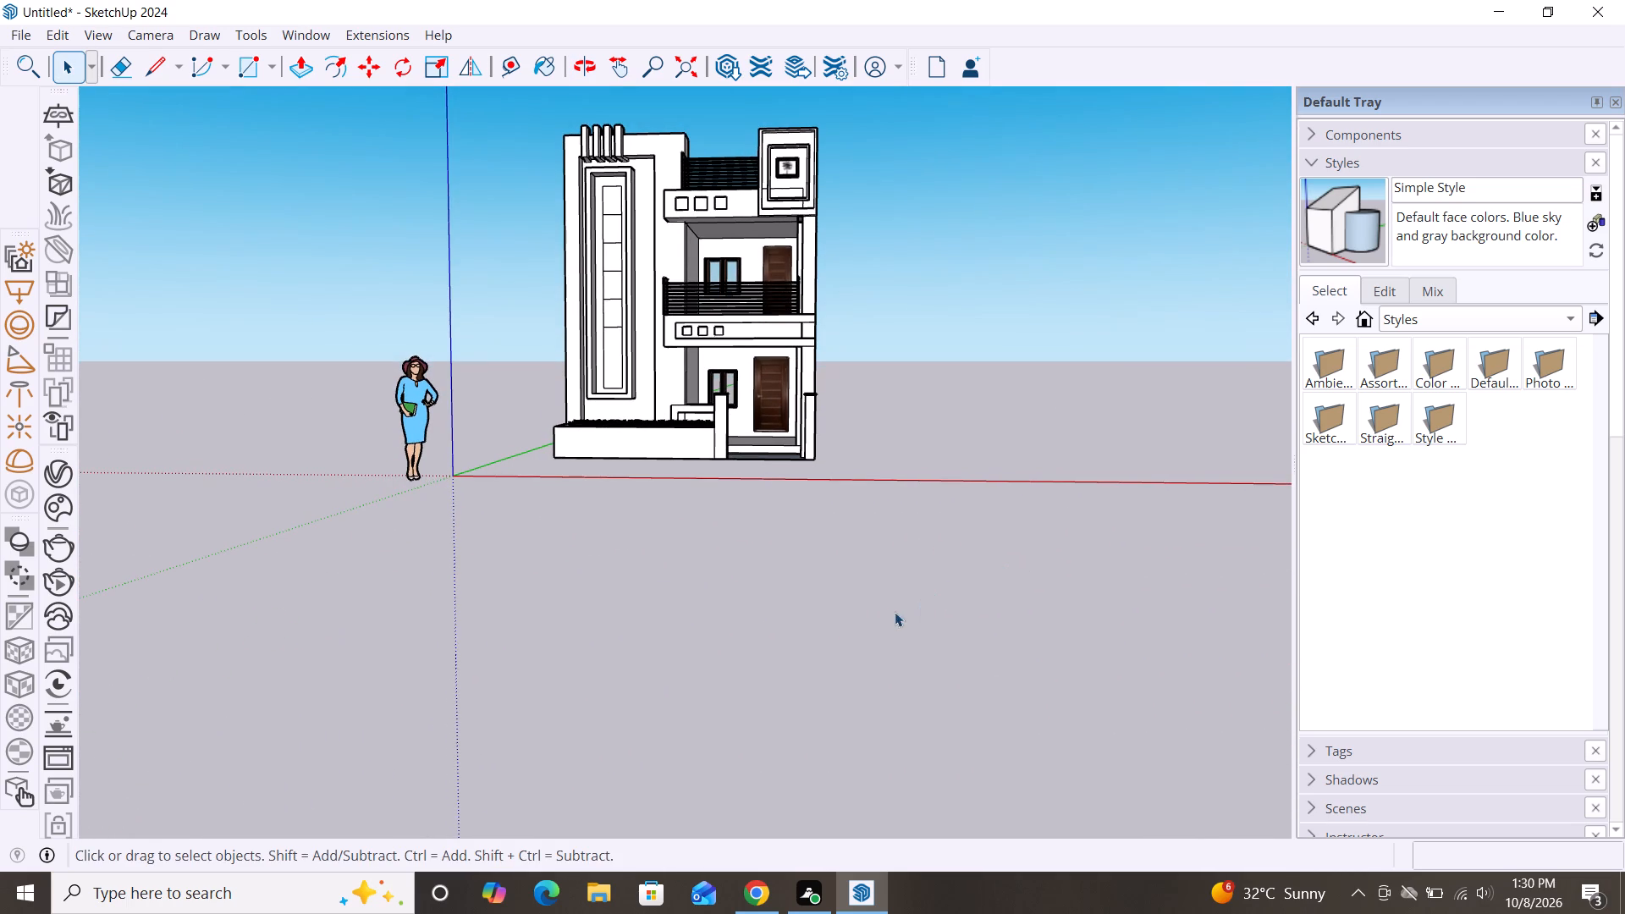
pyautogui.scroll(7, 650, 421)
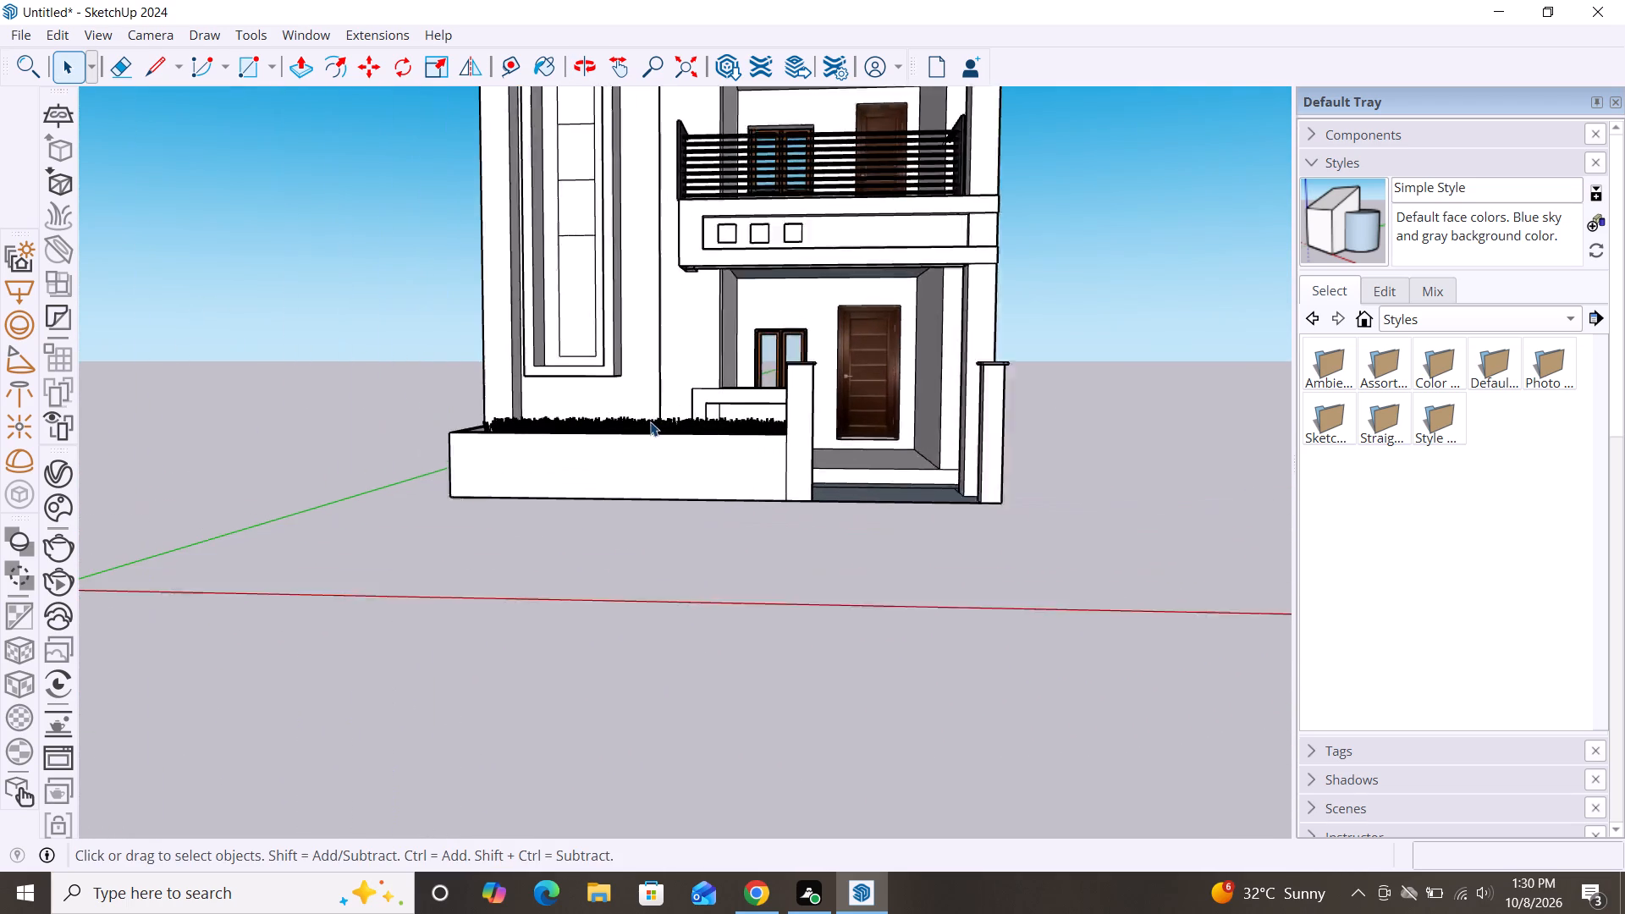
pyautogui.scroll(1, 650, 421)
pyautogui.scroll(-3, 633, 448)
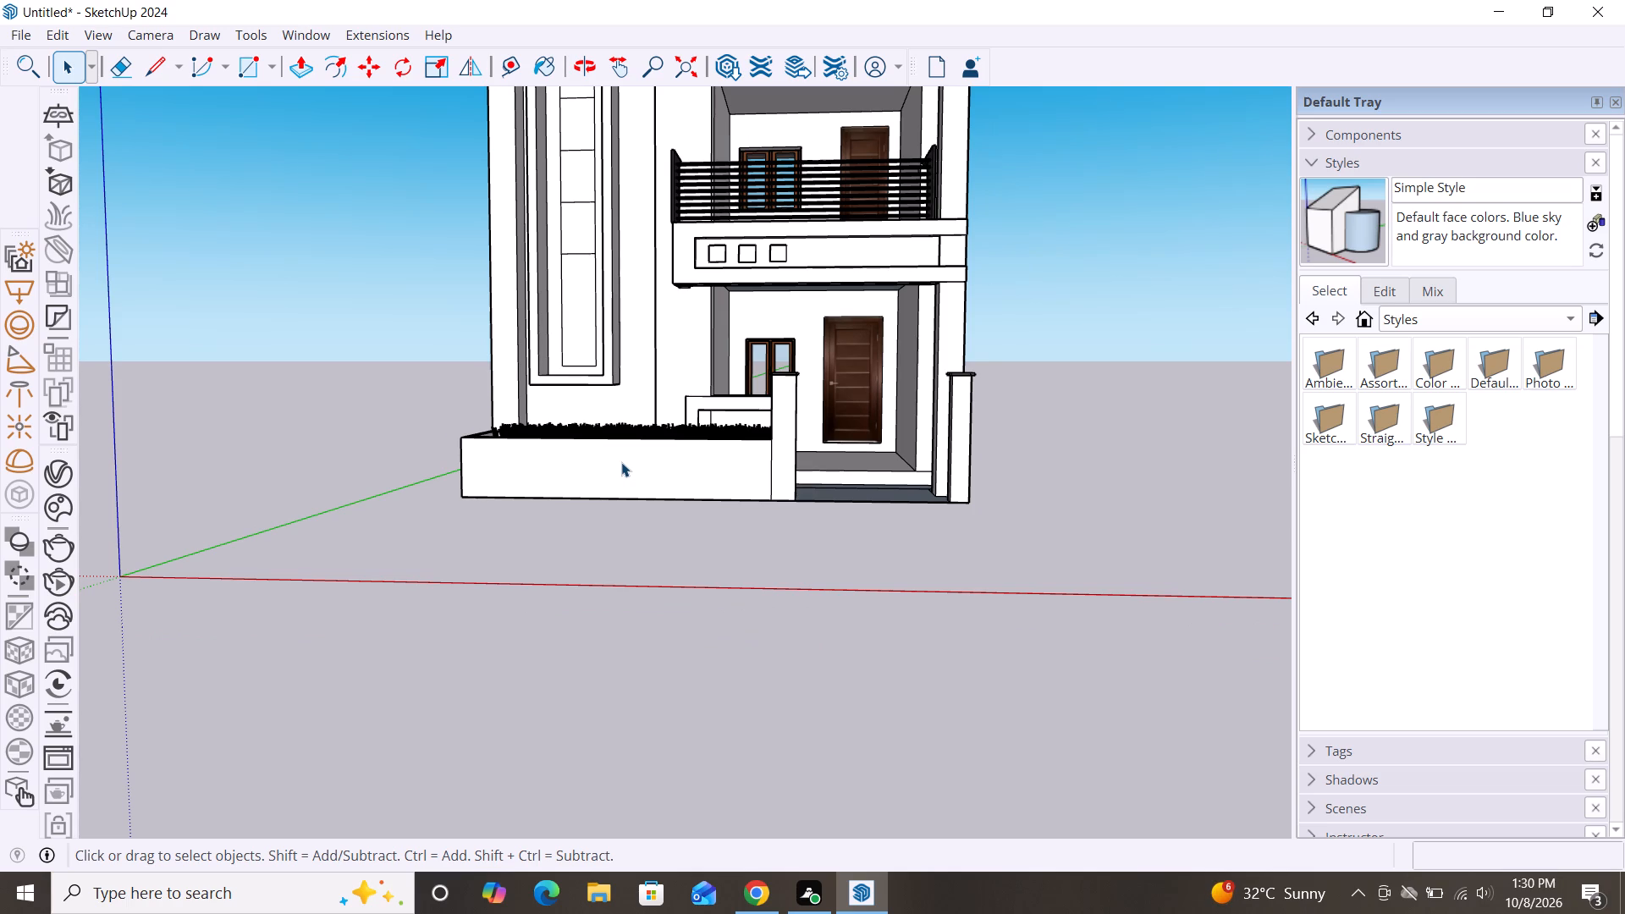
pyautogui.scroll(-3, 730, 653)
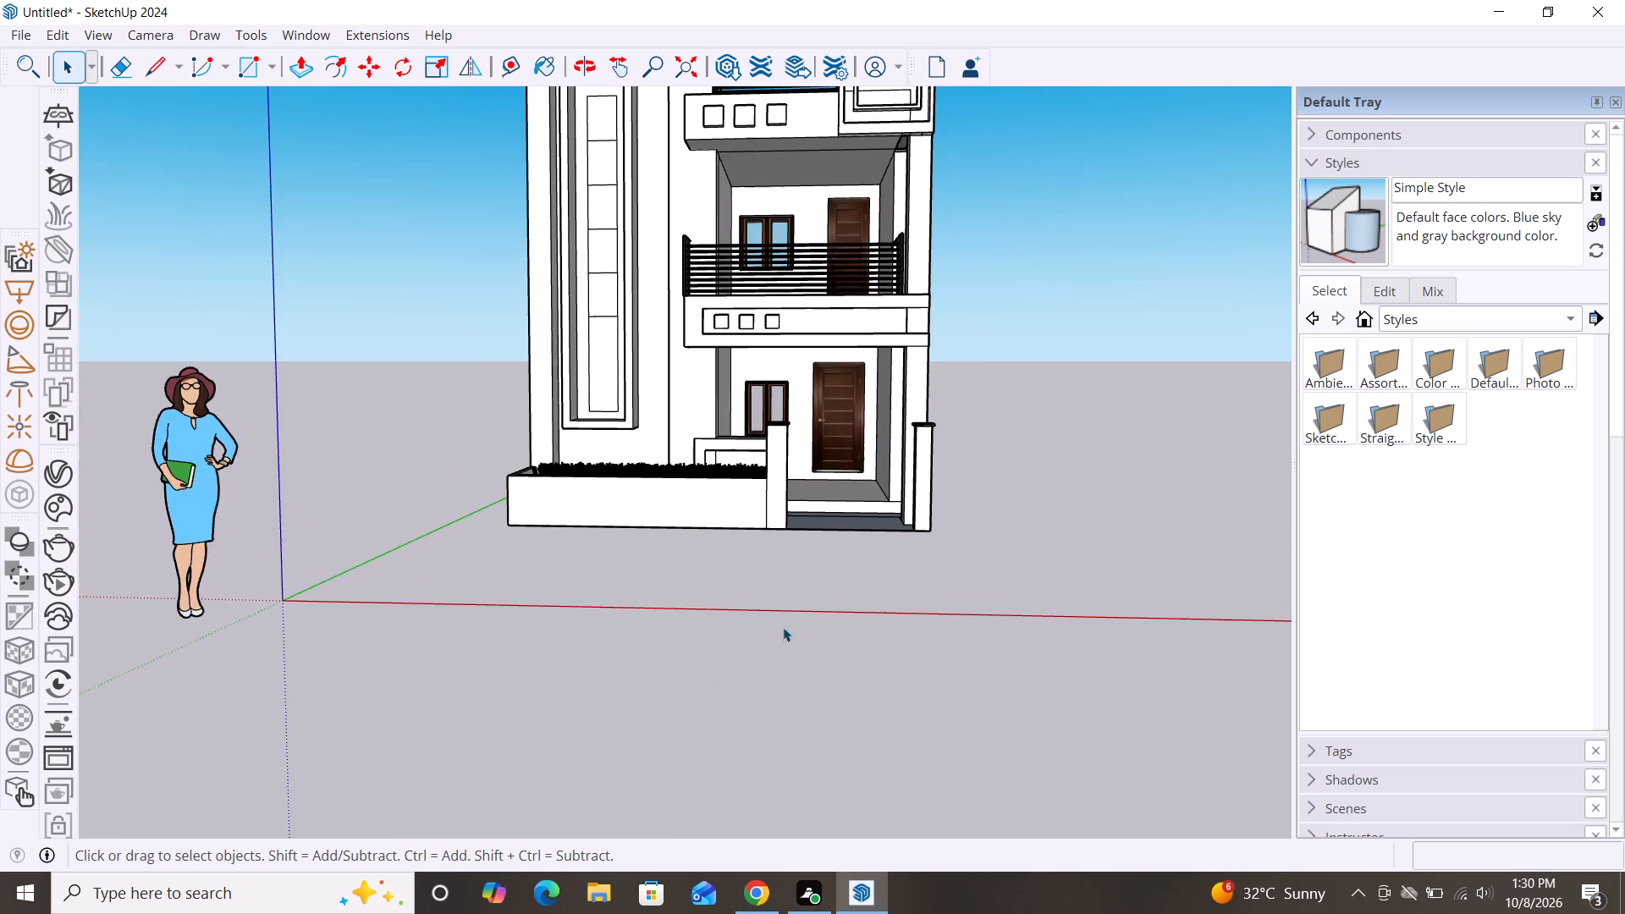
pyautogui.scroll(-2, 763, 532)
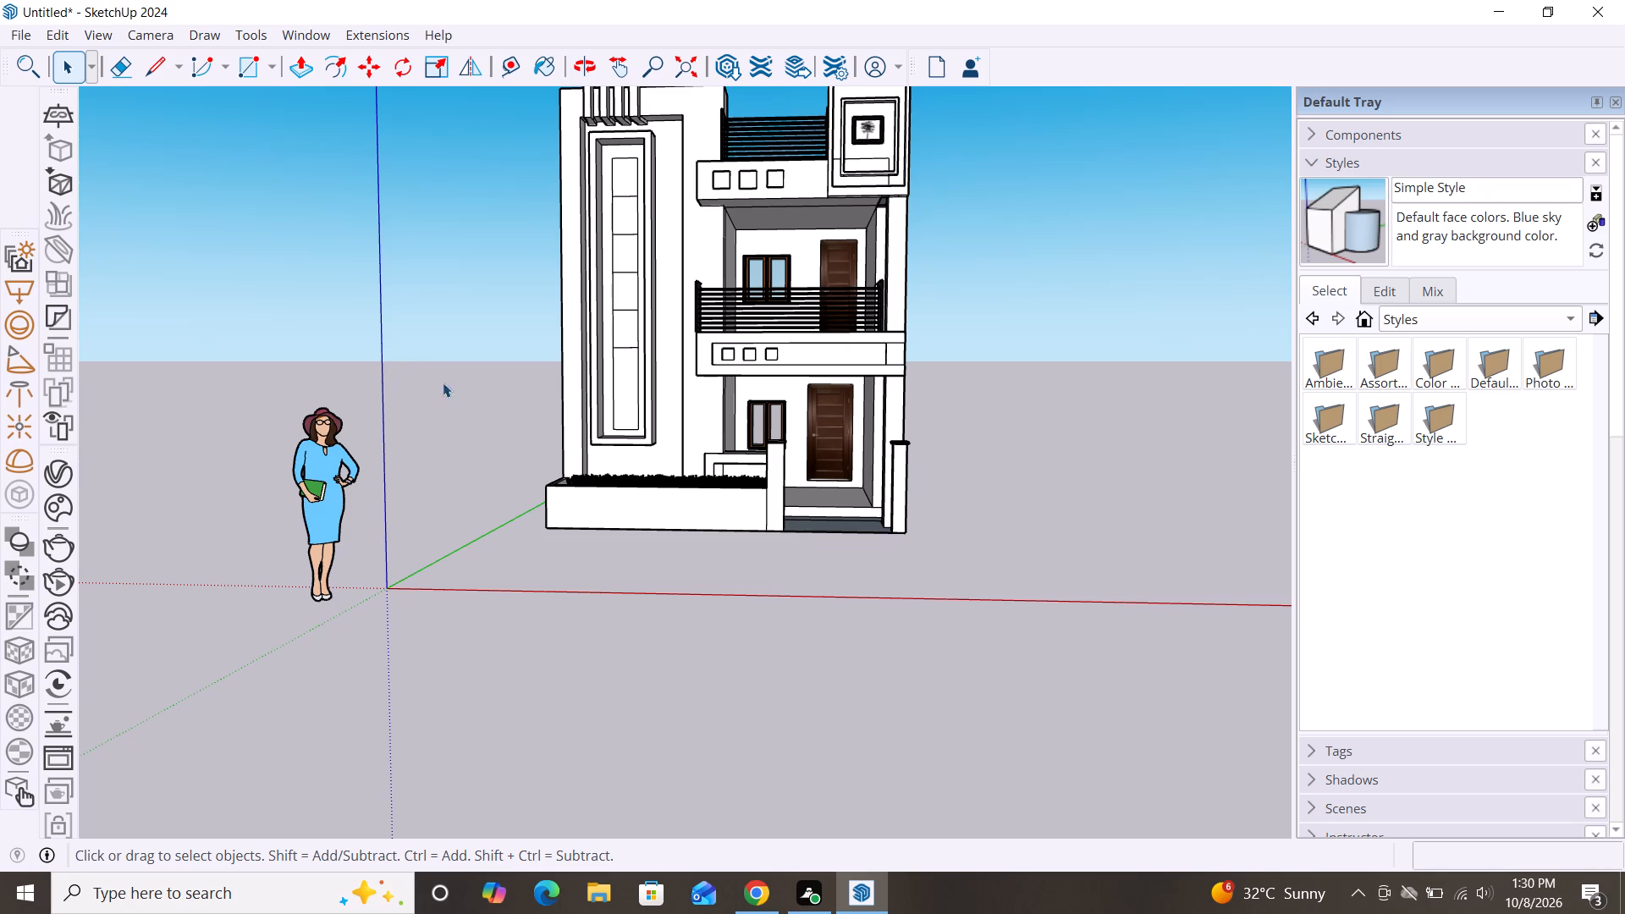
pyautogui.scroll(-3, 613, 503)
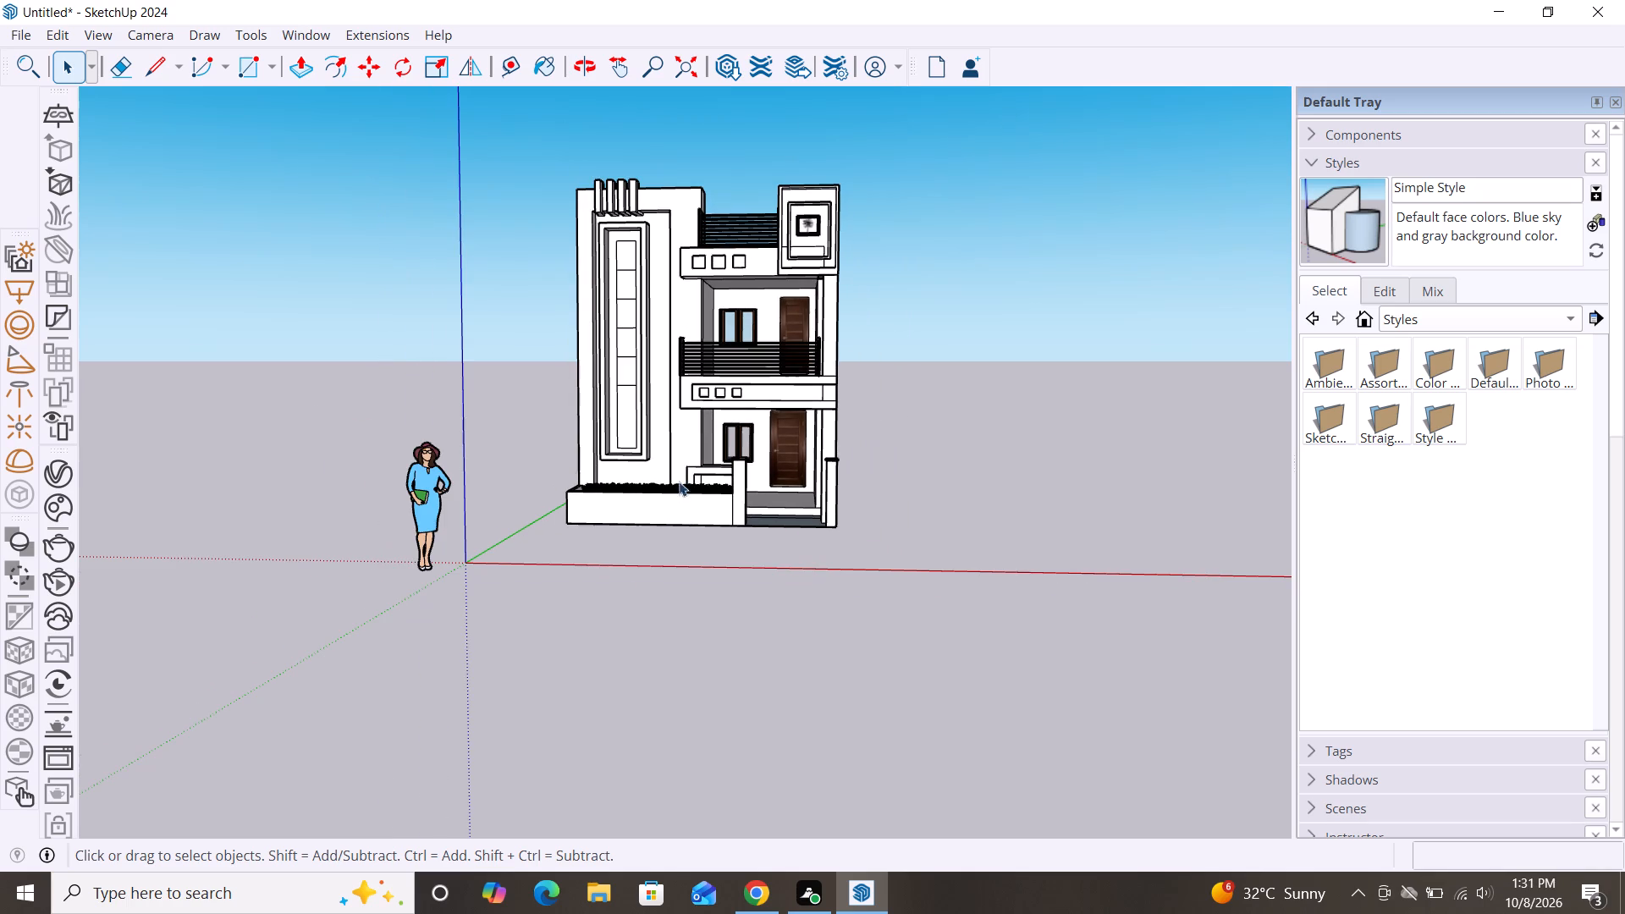
pyautogui.scroll(4, 625, 206)
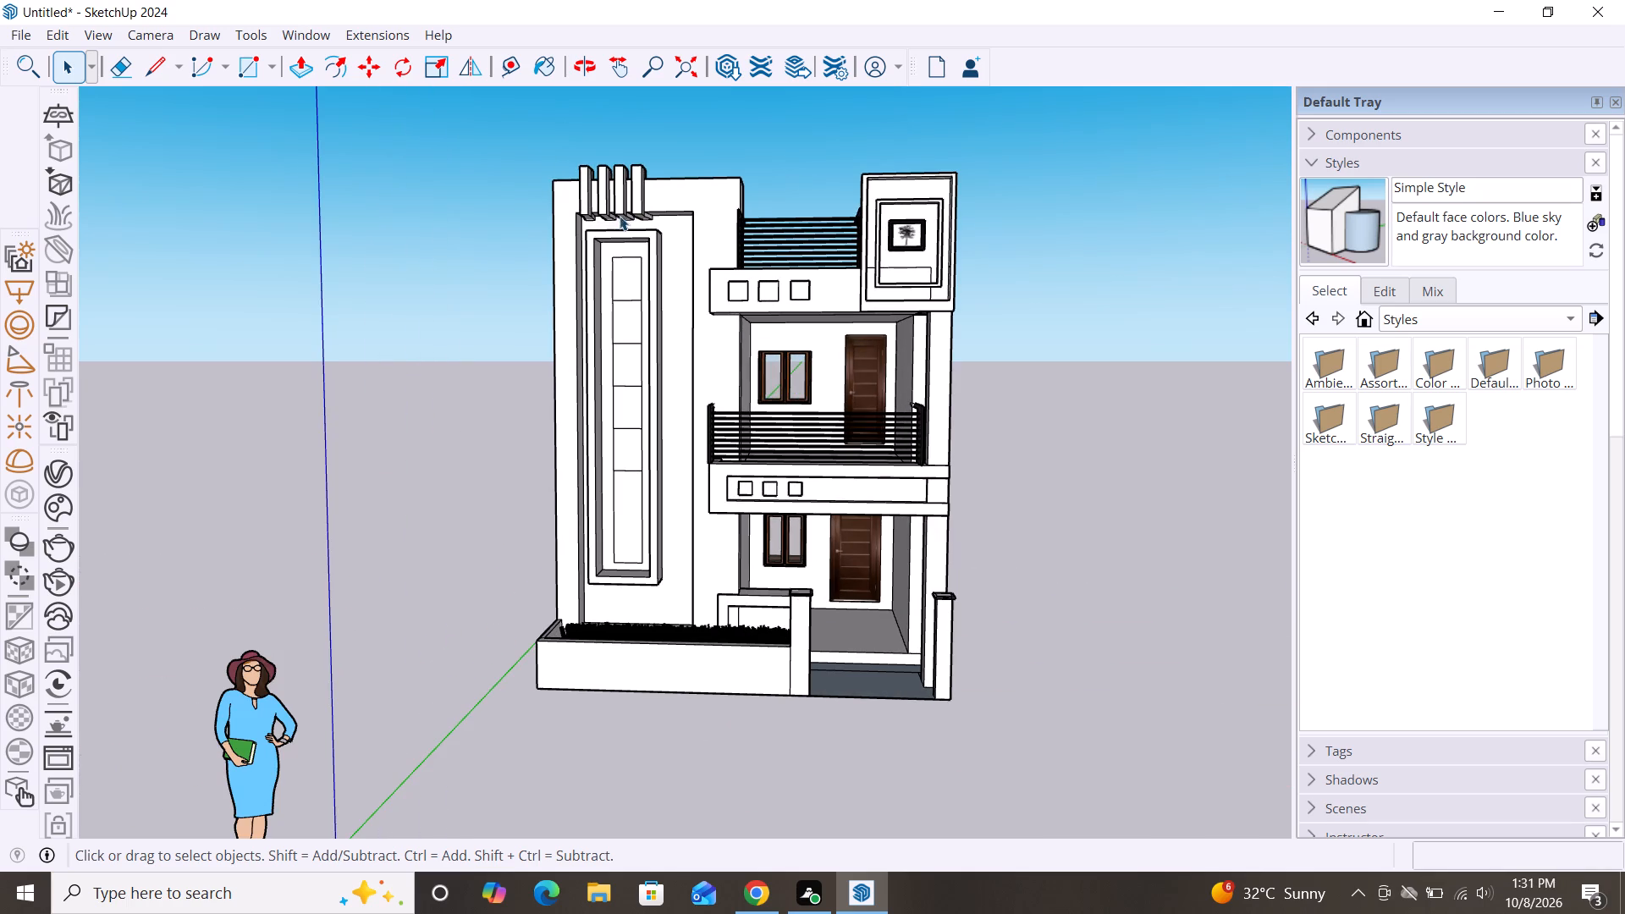
pyautogui.scroll(-2, 598, 152)
pyautogui.scroll(3, 598, 152)
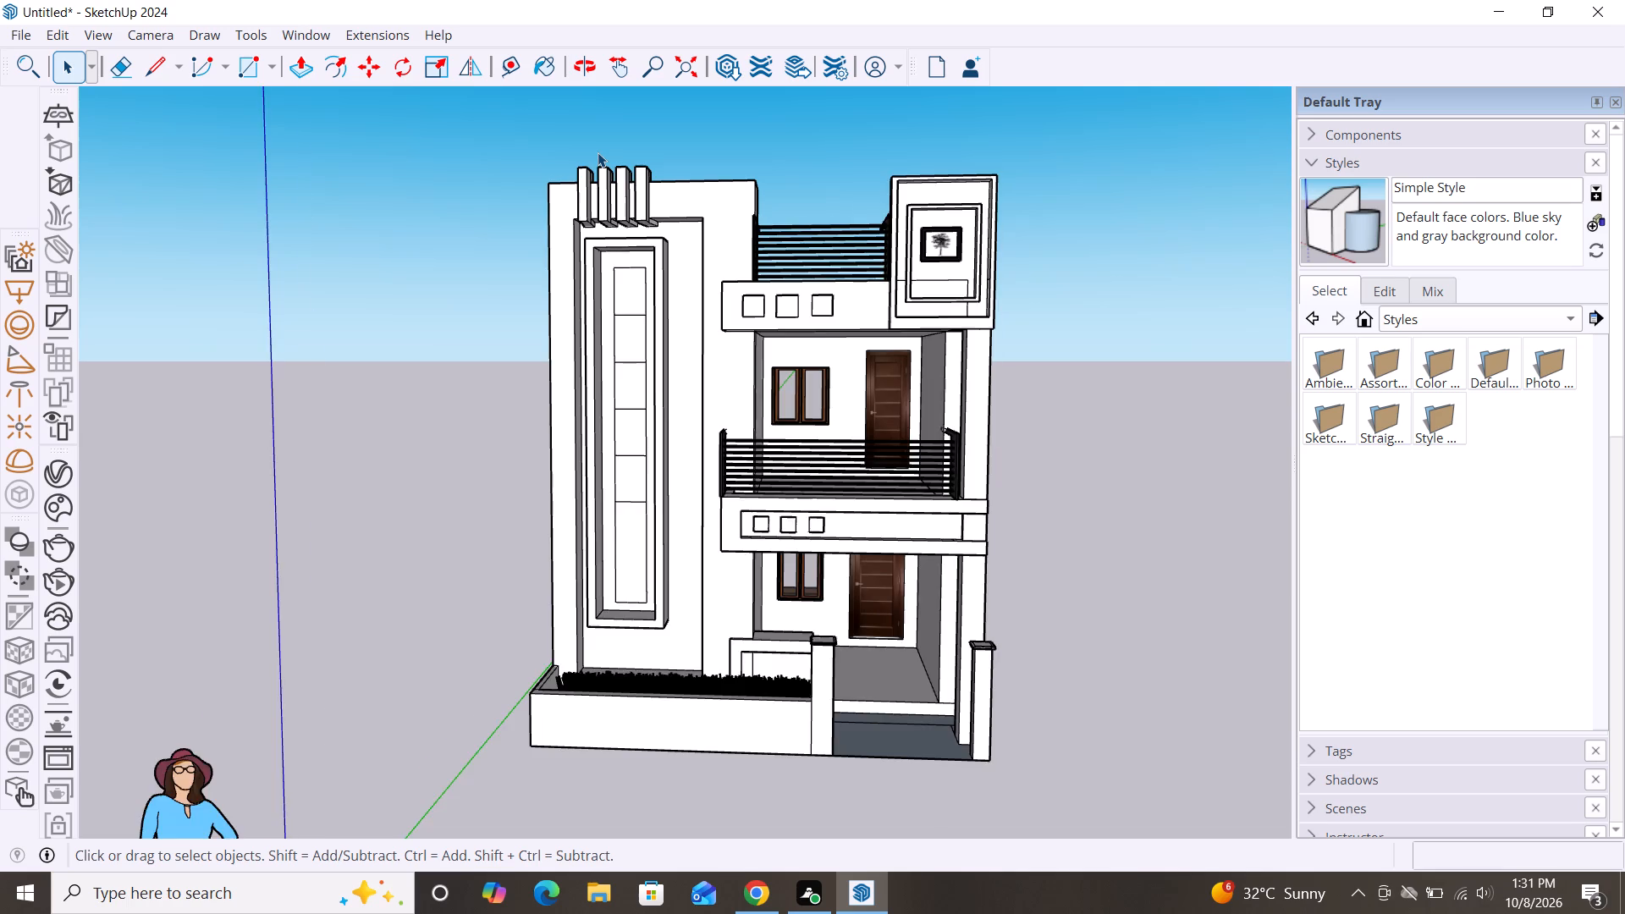
pyautogui.scroll(-2, 598, 152)
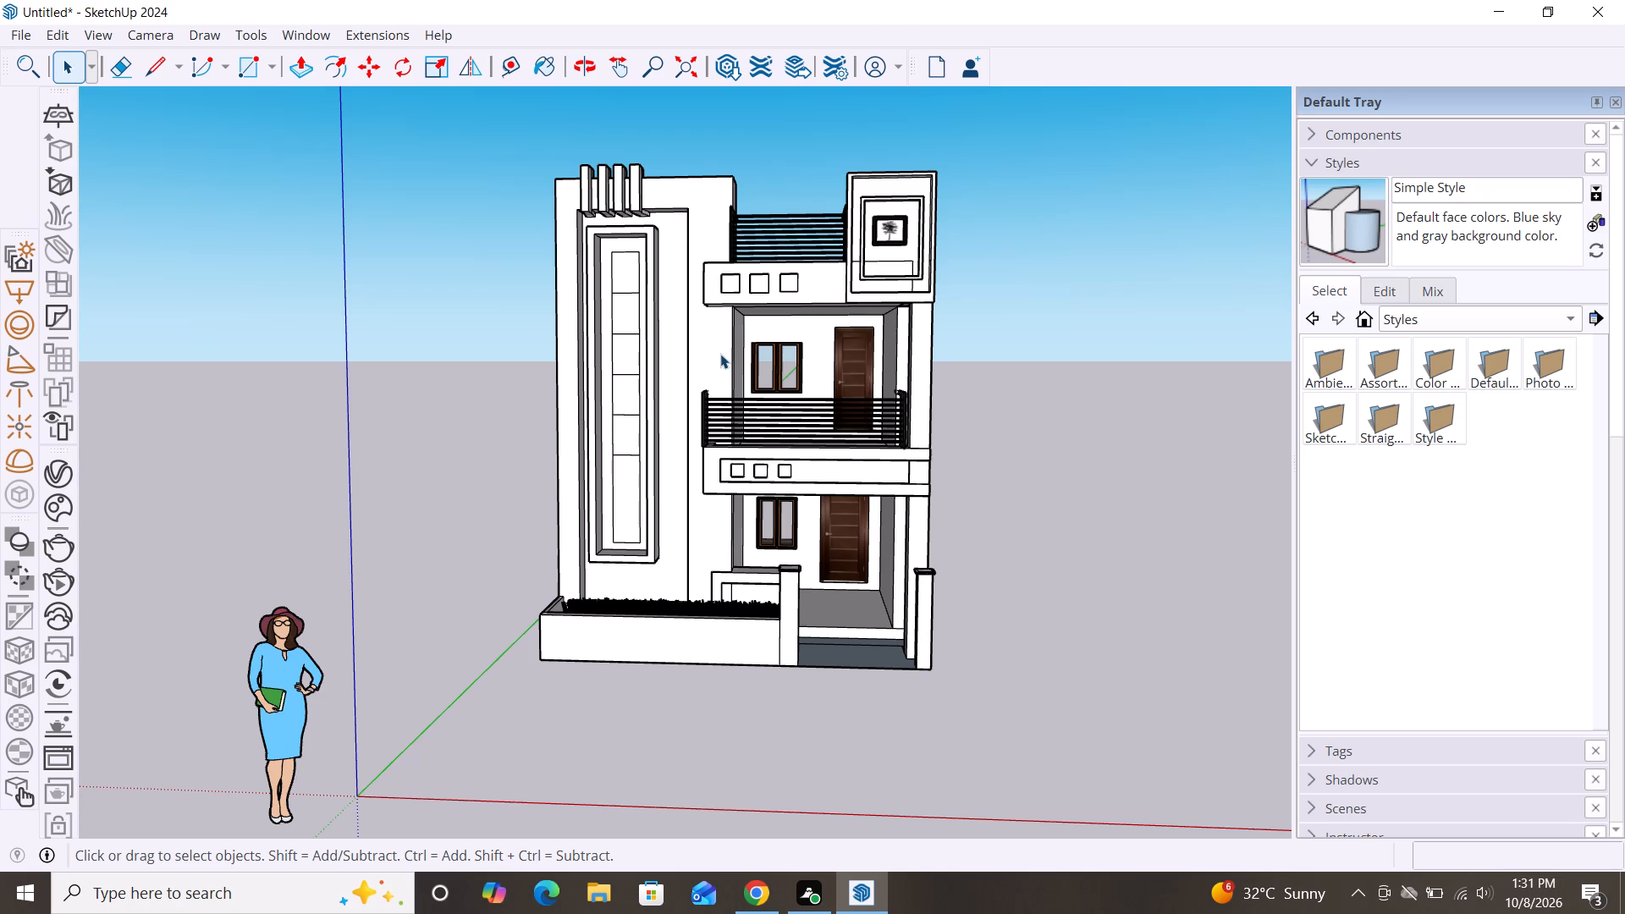
pyautogui.scroll(6, 720, 354)
pyautogui.scroll(-2, 720, 354)
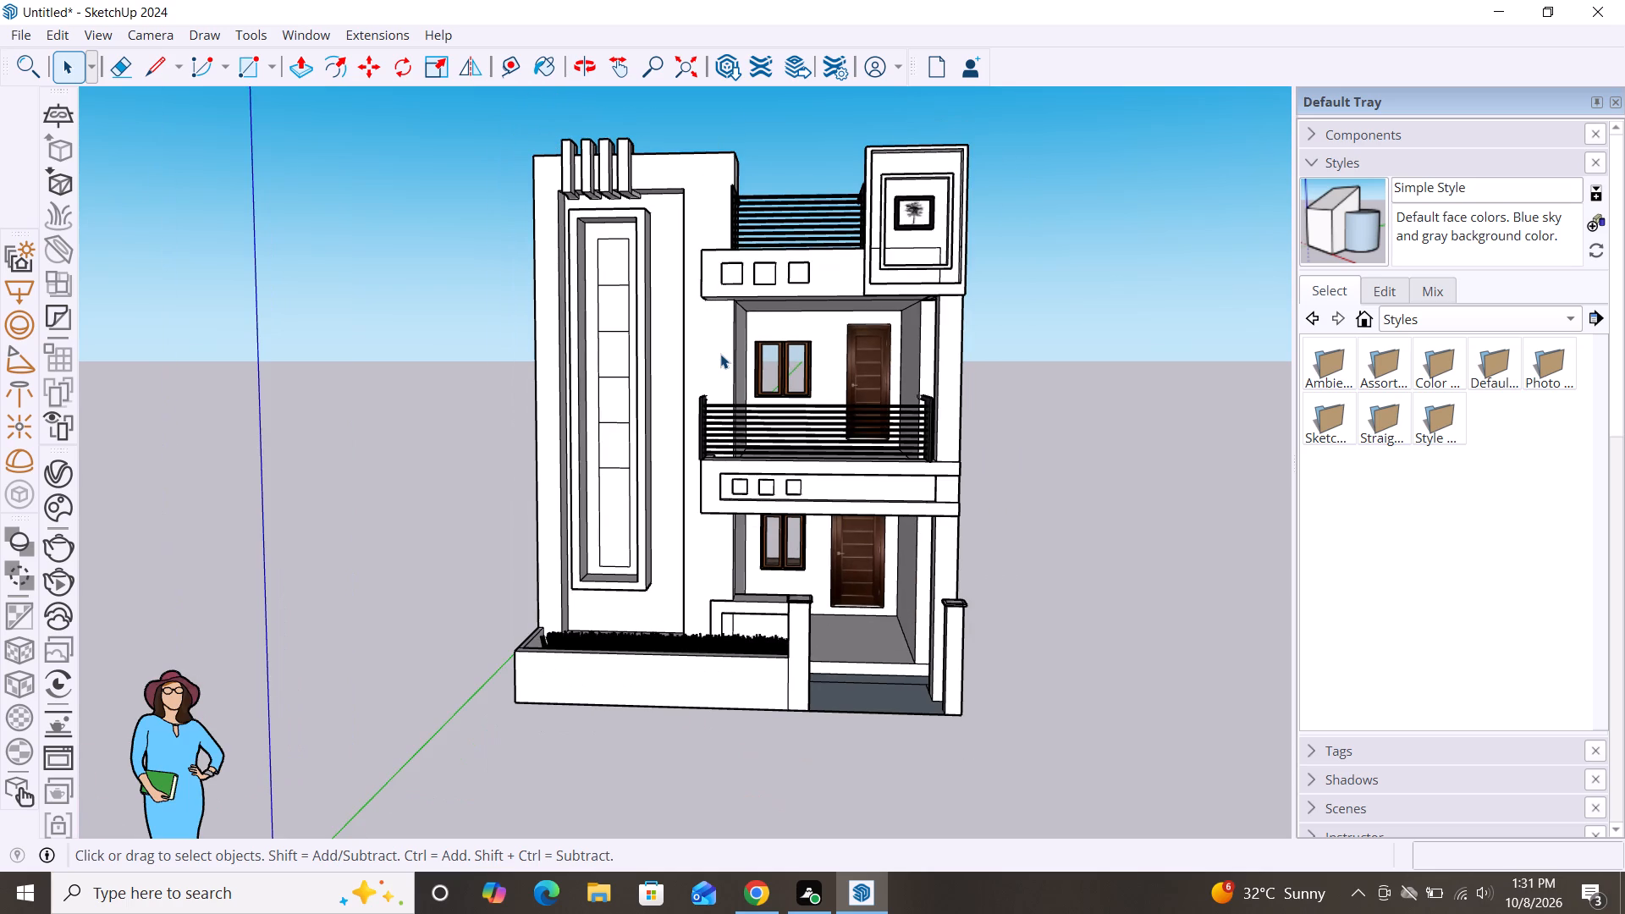
pyautogui.scroll(-1, 720, 354)
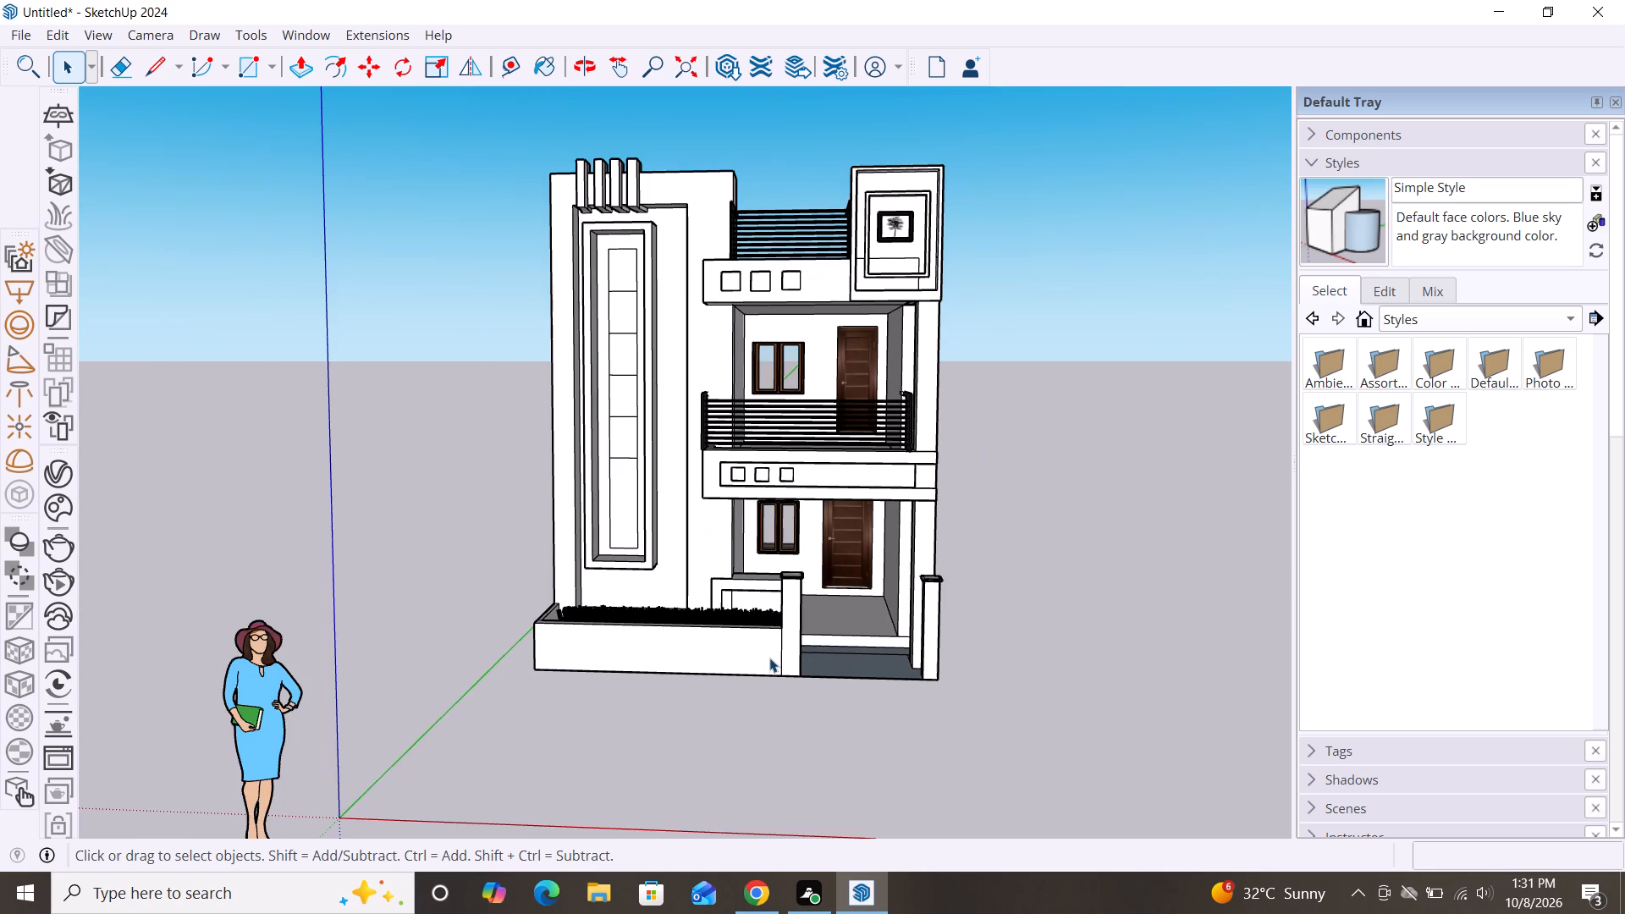
pyautogui.scroll(6, 692, 623)
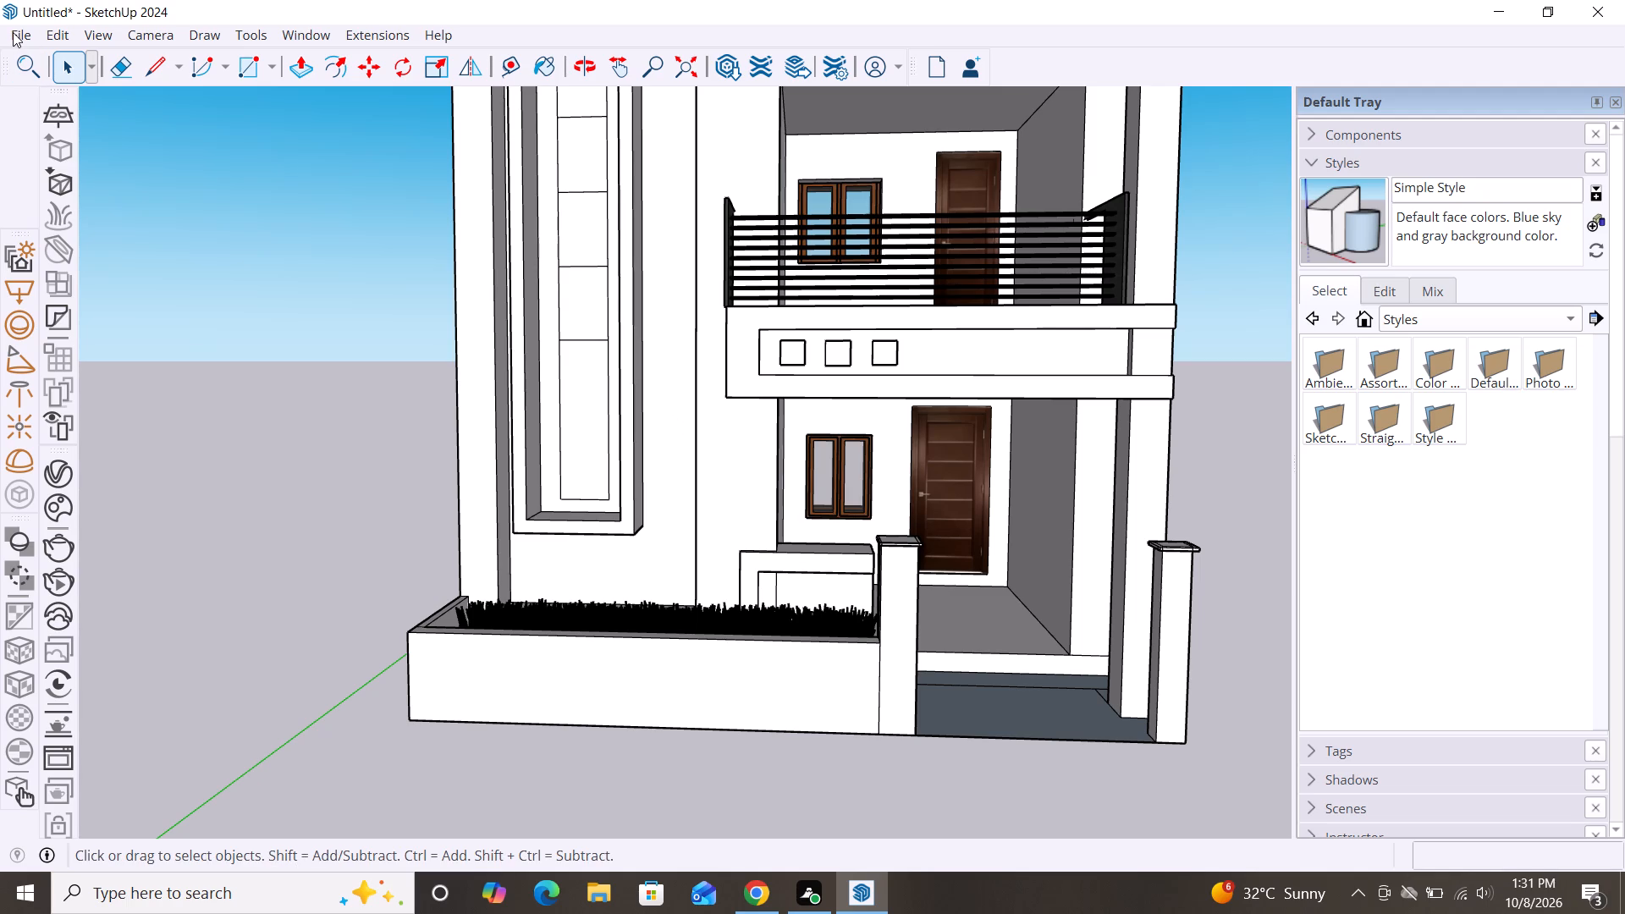
pyautogui.scroll(14, 912, 666)
pyautogui.scroll(-7, 373, 553)
pyautogui.moveTo(491, 708); pyautogui.dragTo(682, 700, button='middle')
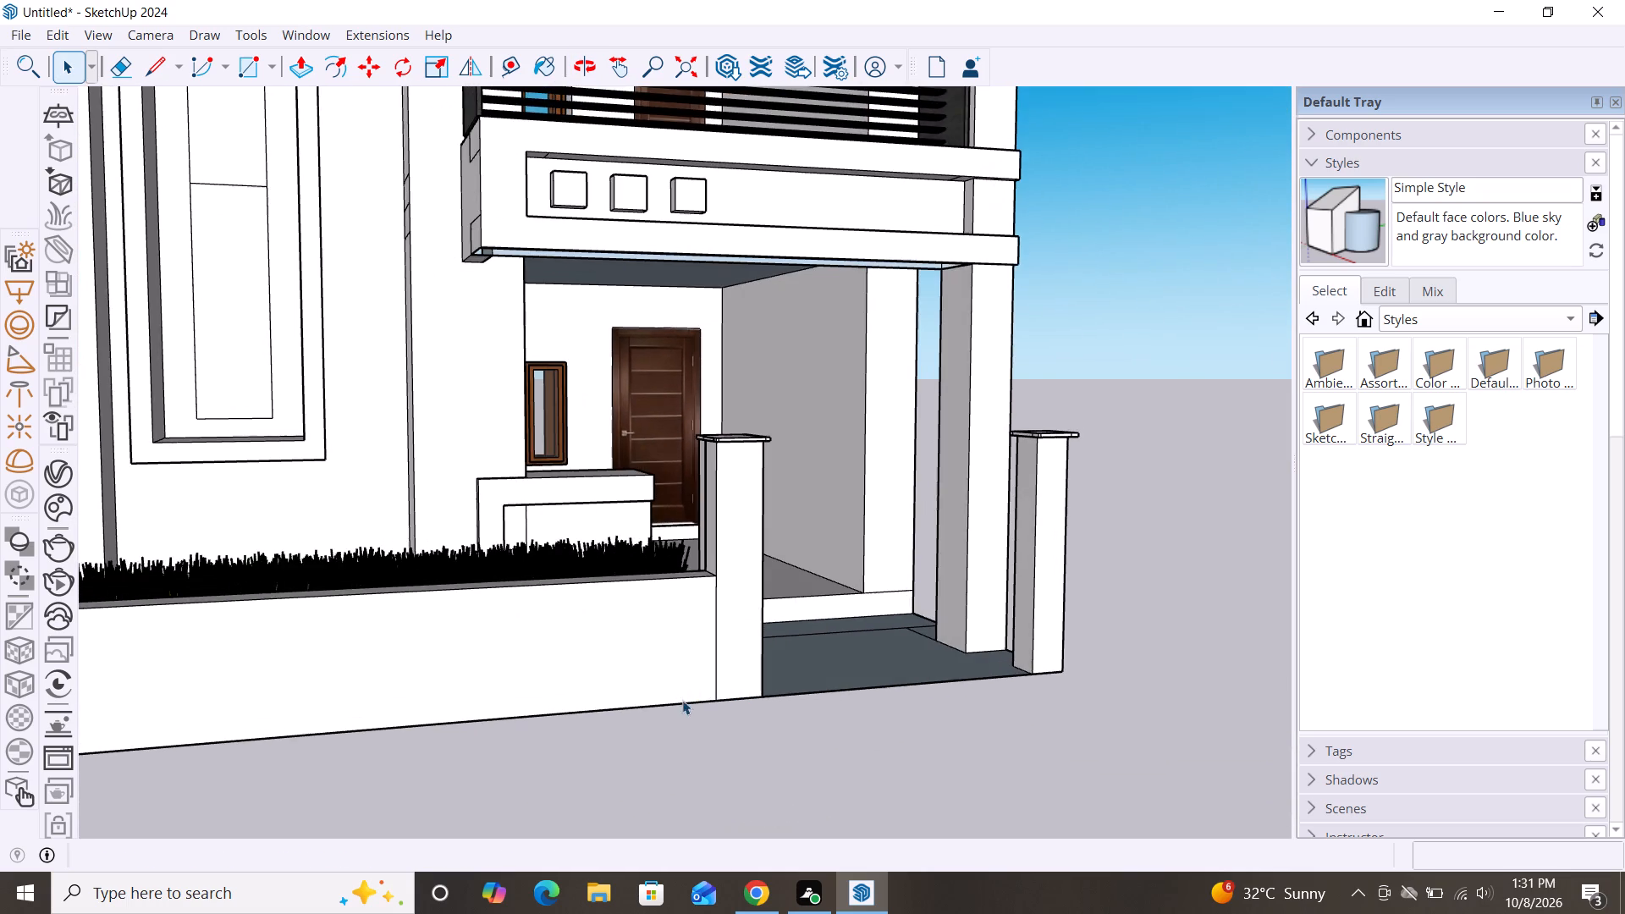
pyautogui.scroll(-3, 685, 508)
pyautogui.scroll(-2, 732, 448)
pyautogui.moveTo(646, 581); pyautogui.dragTo(551, 594, button='middle')
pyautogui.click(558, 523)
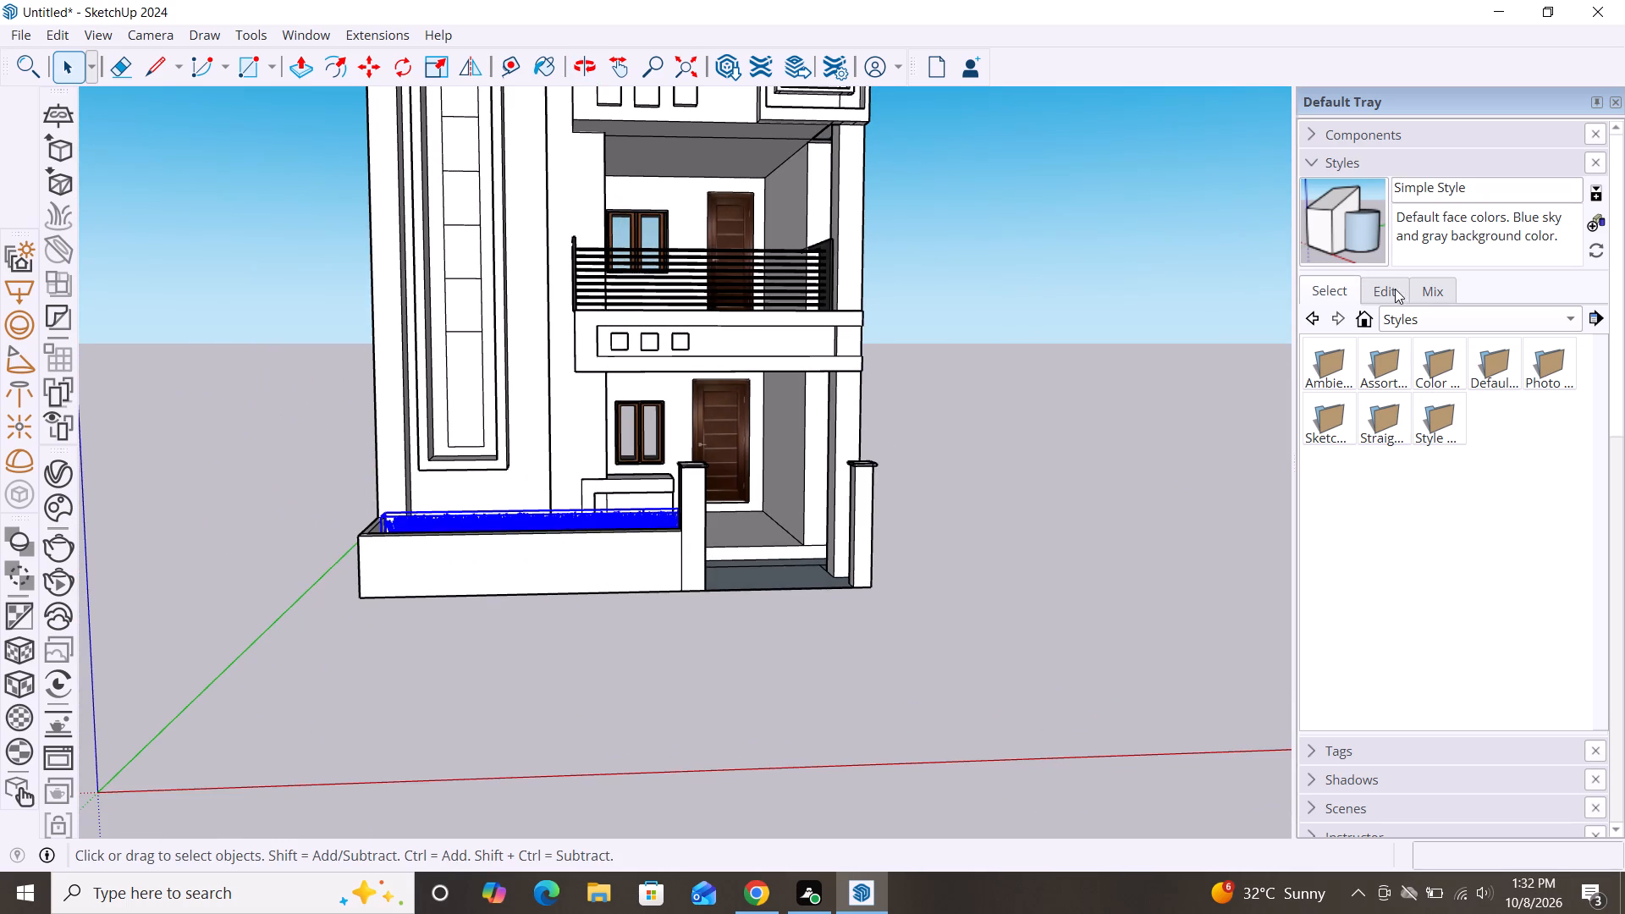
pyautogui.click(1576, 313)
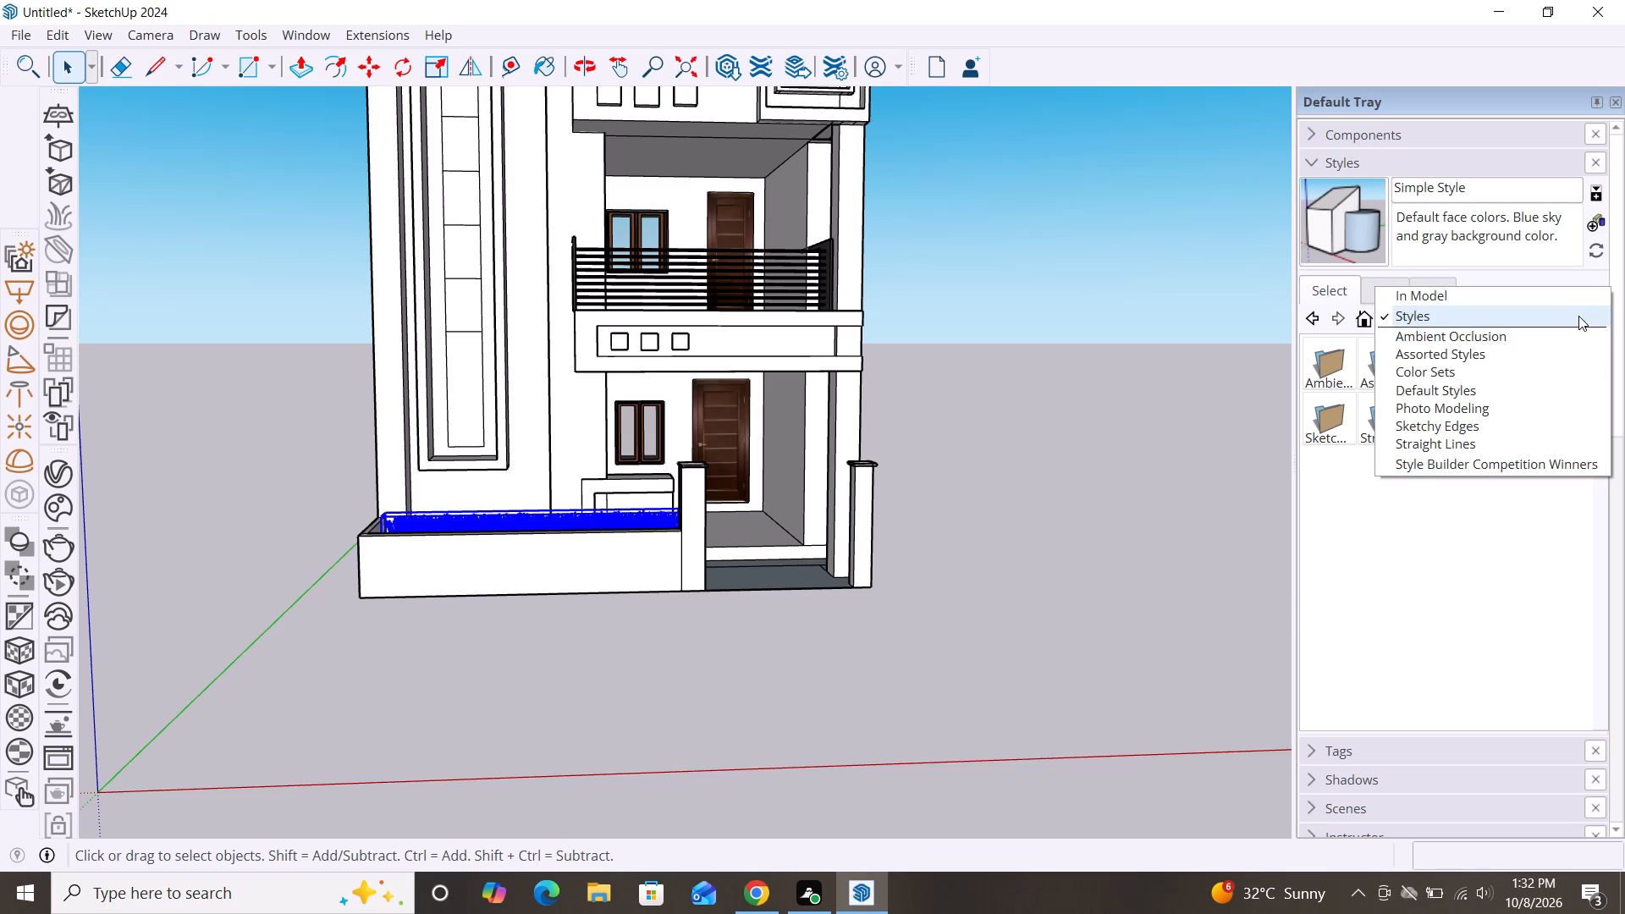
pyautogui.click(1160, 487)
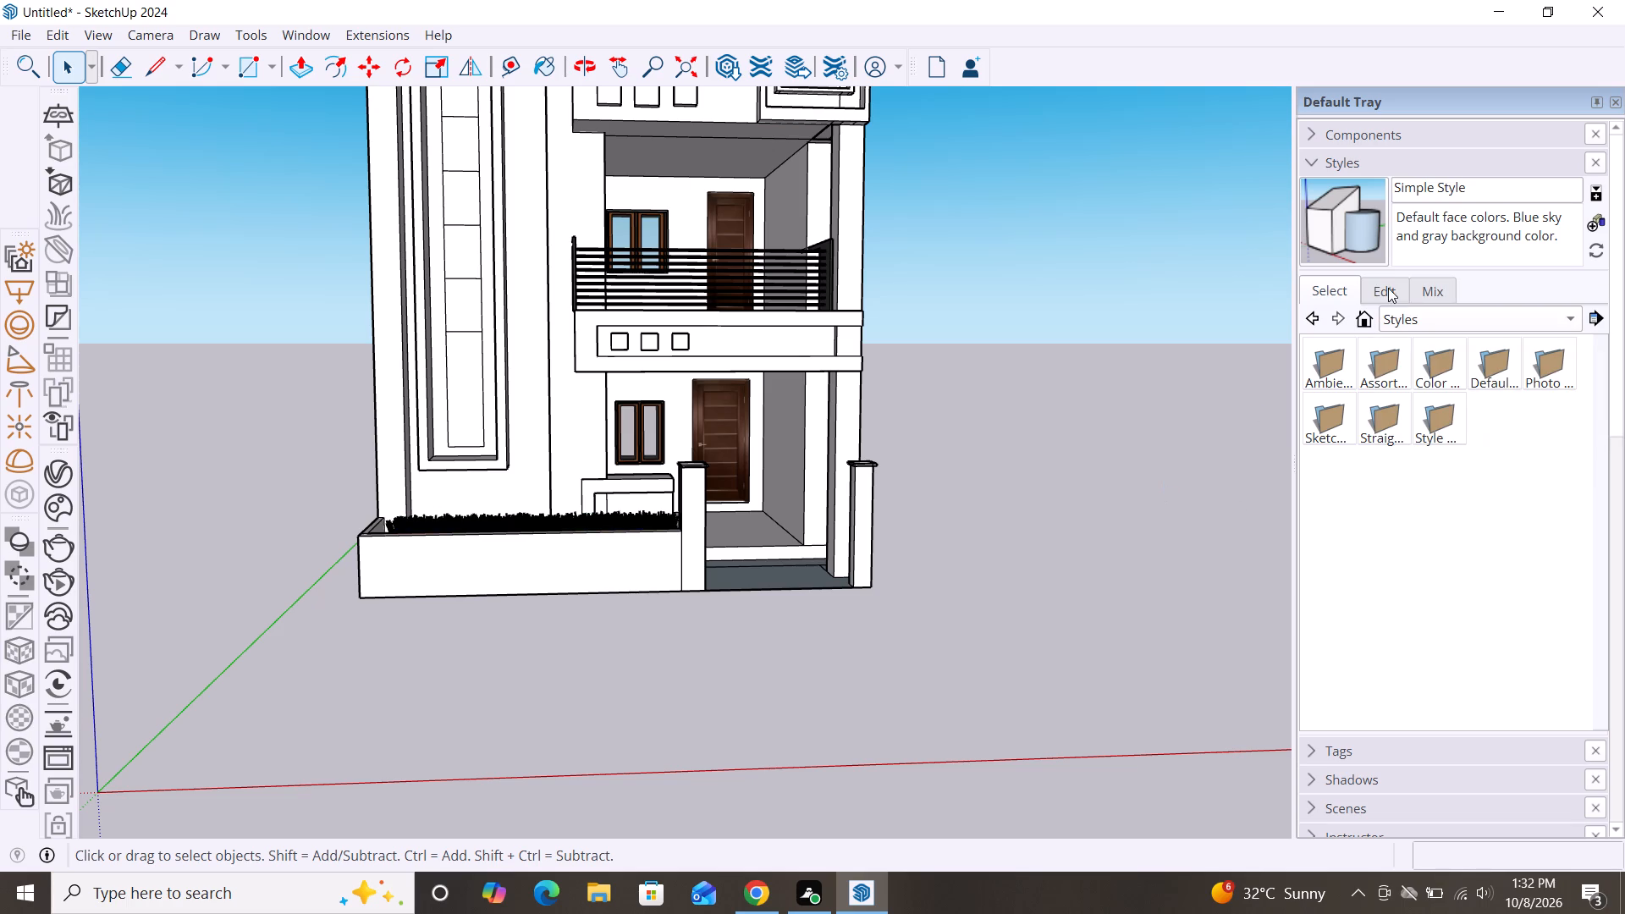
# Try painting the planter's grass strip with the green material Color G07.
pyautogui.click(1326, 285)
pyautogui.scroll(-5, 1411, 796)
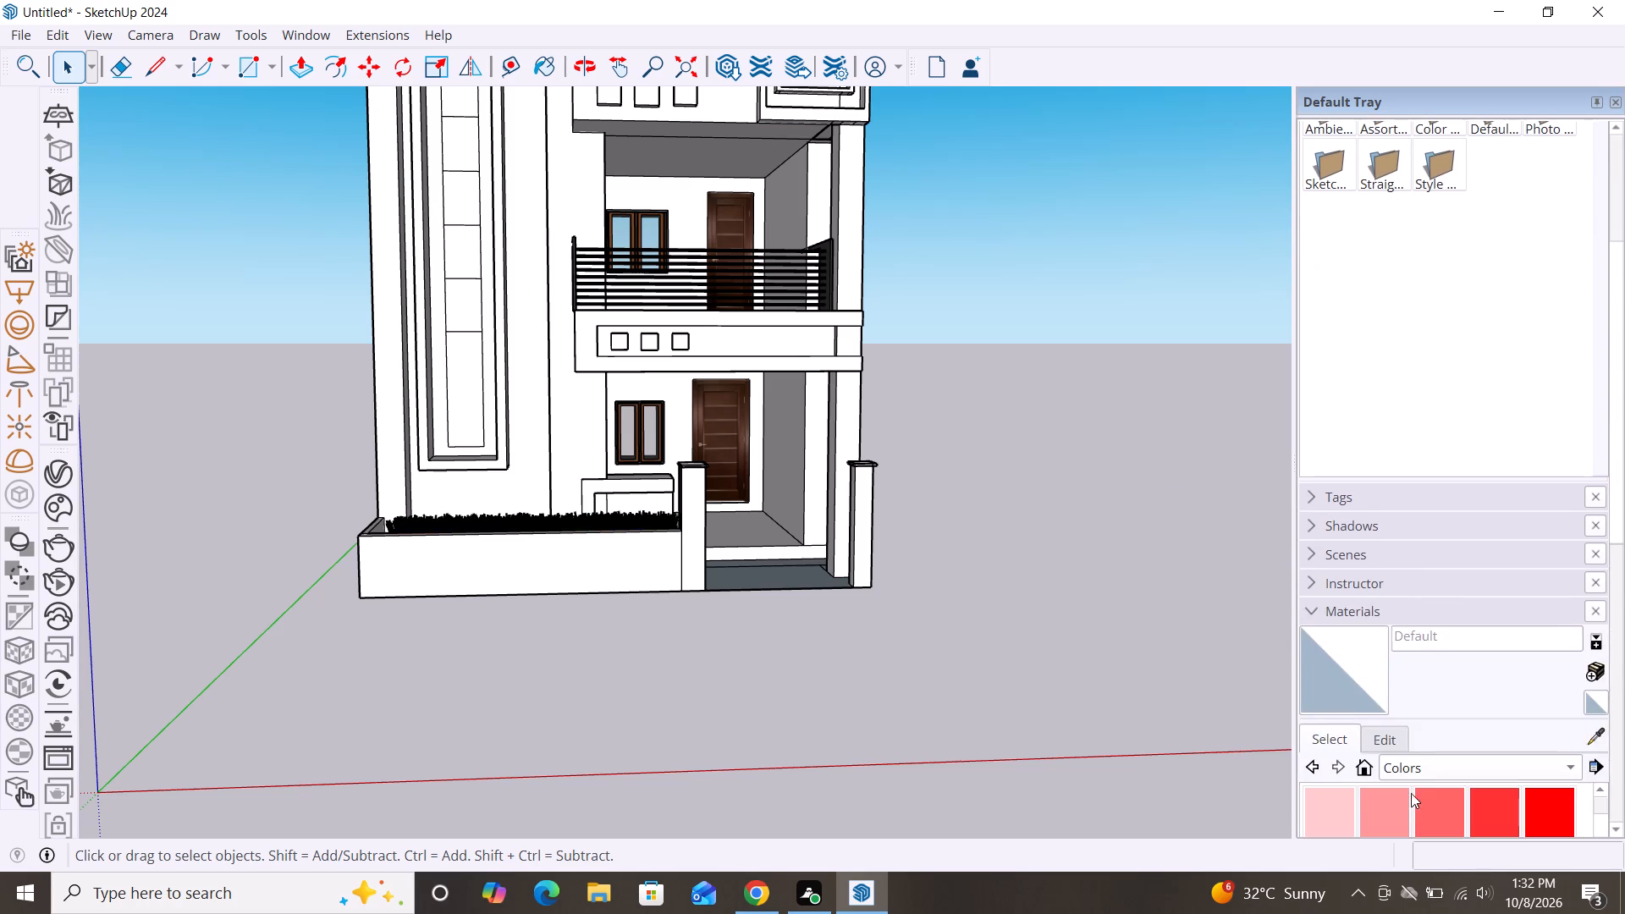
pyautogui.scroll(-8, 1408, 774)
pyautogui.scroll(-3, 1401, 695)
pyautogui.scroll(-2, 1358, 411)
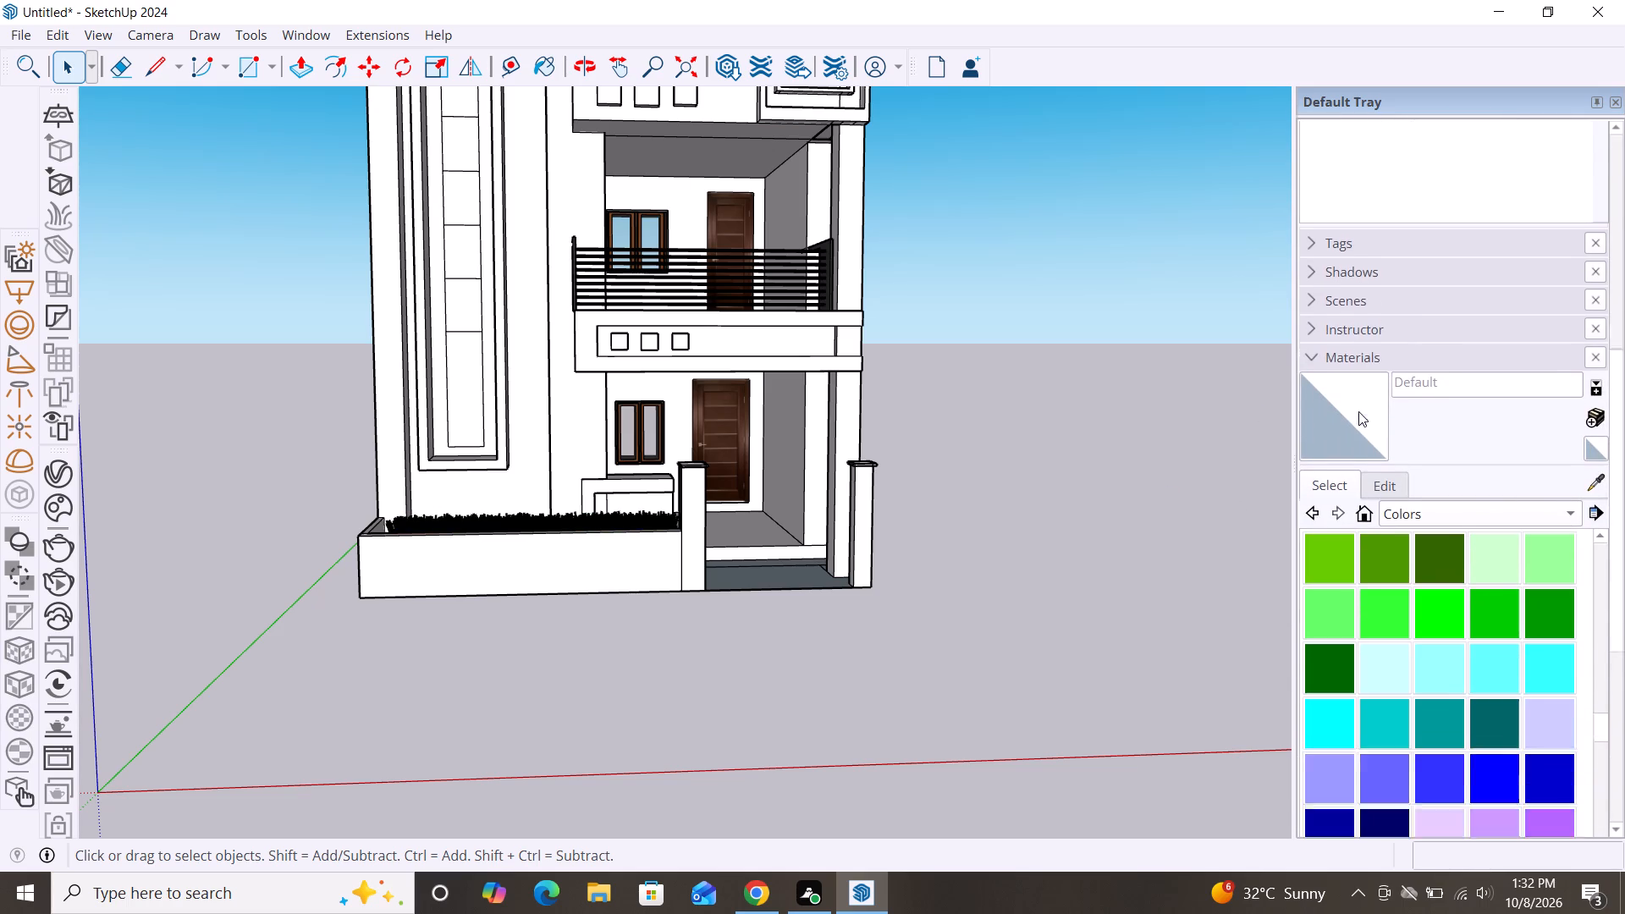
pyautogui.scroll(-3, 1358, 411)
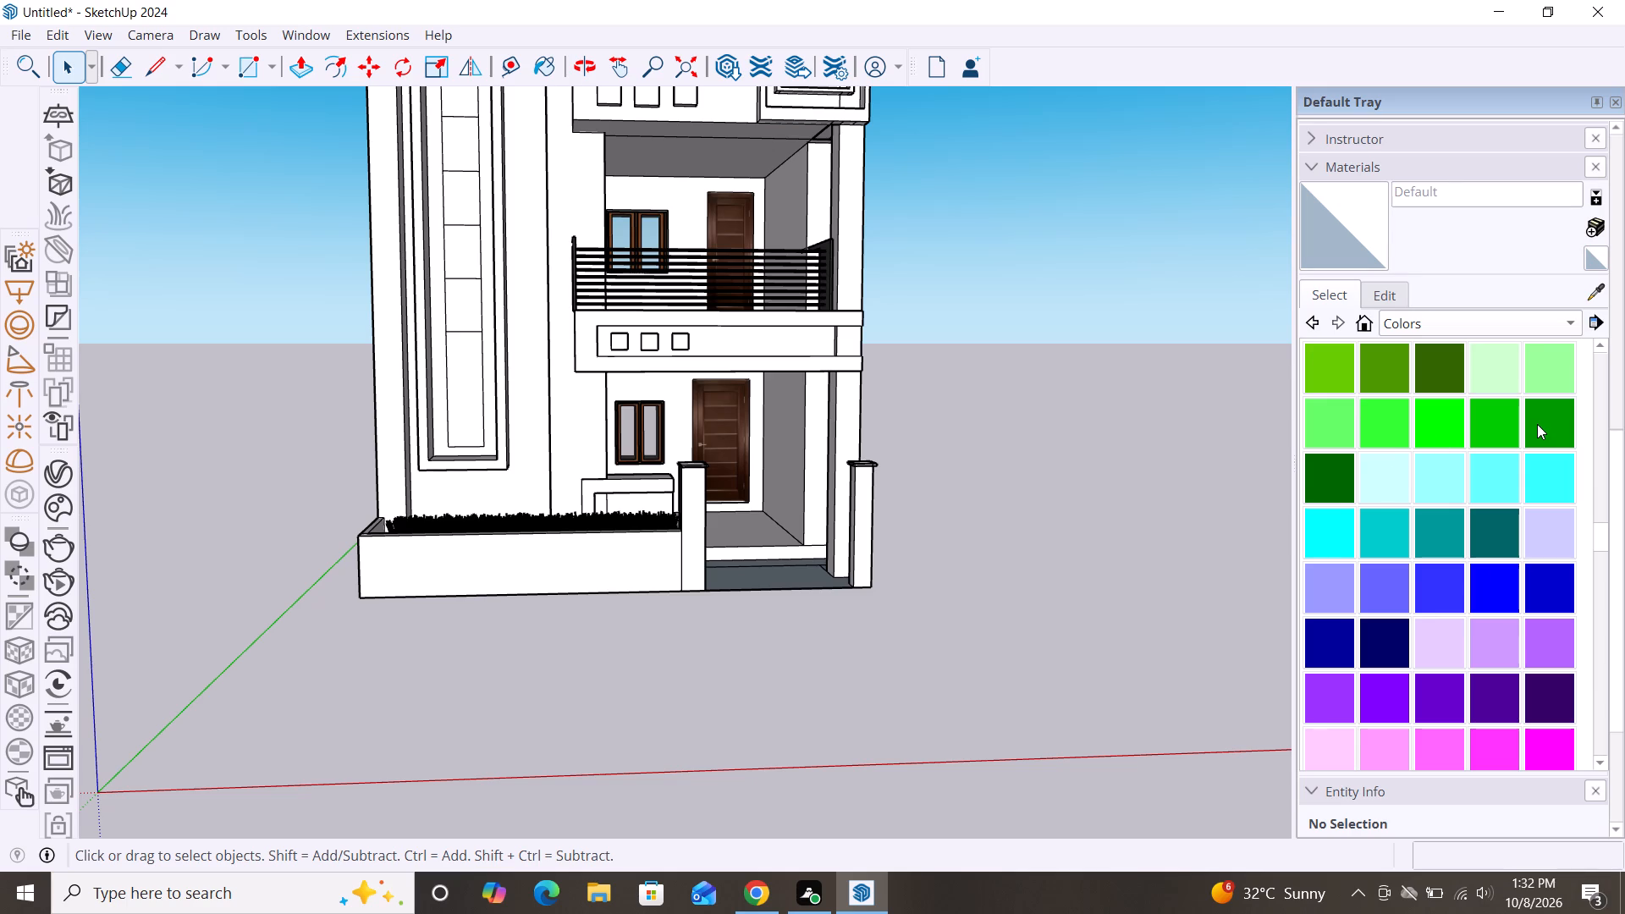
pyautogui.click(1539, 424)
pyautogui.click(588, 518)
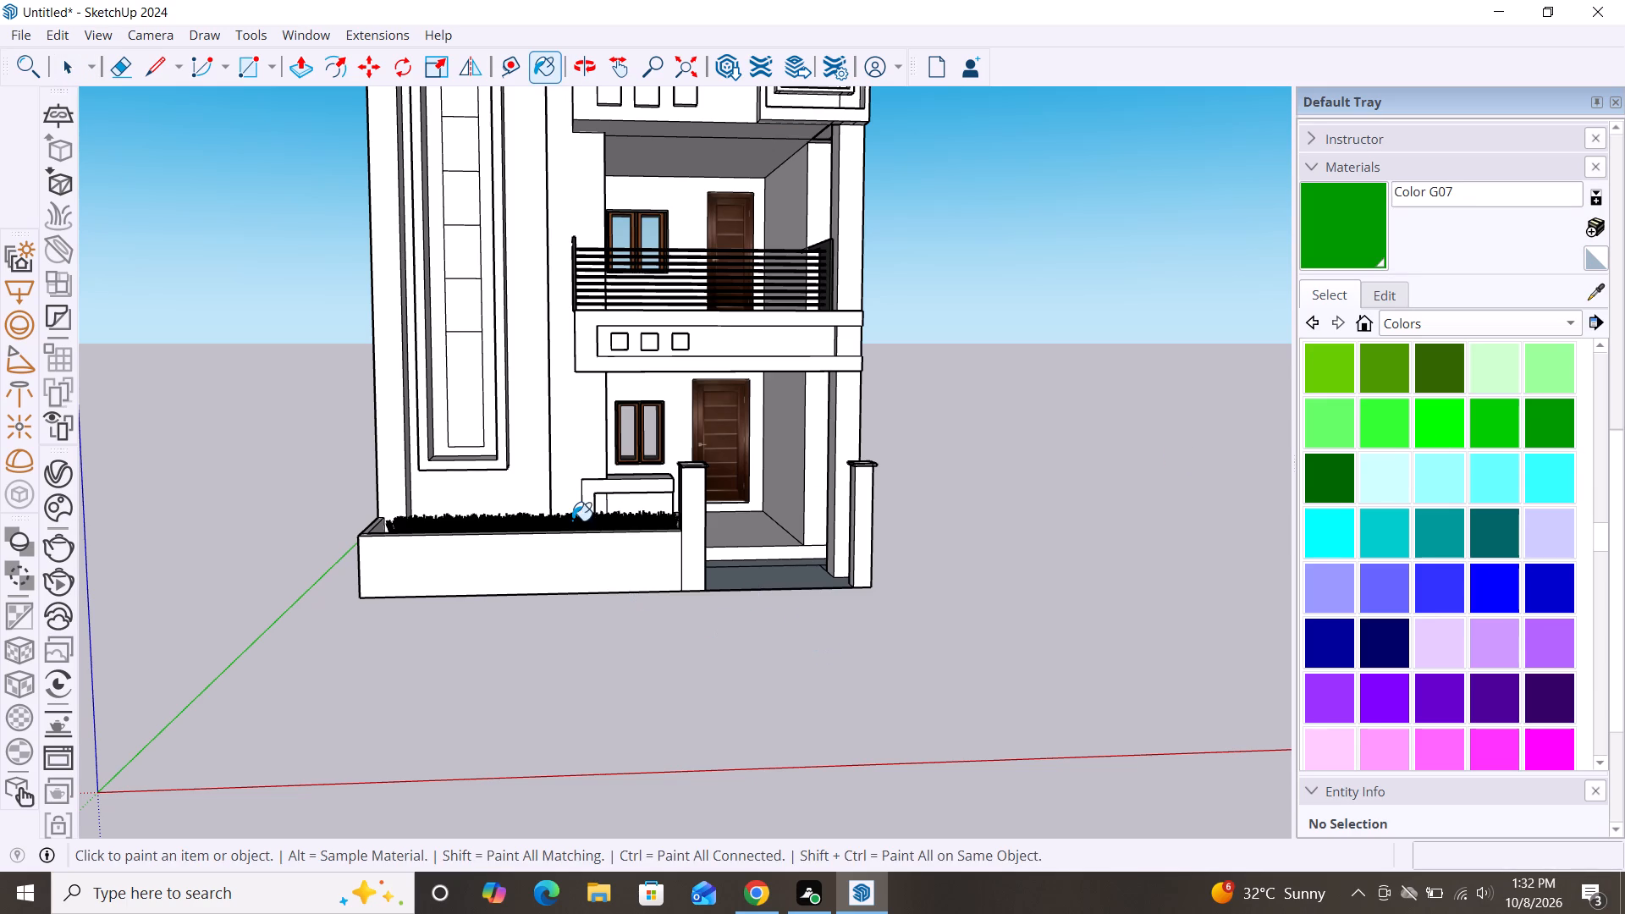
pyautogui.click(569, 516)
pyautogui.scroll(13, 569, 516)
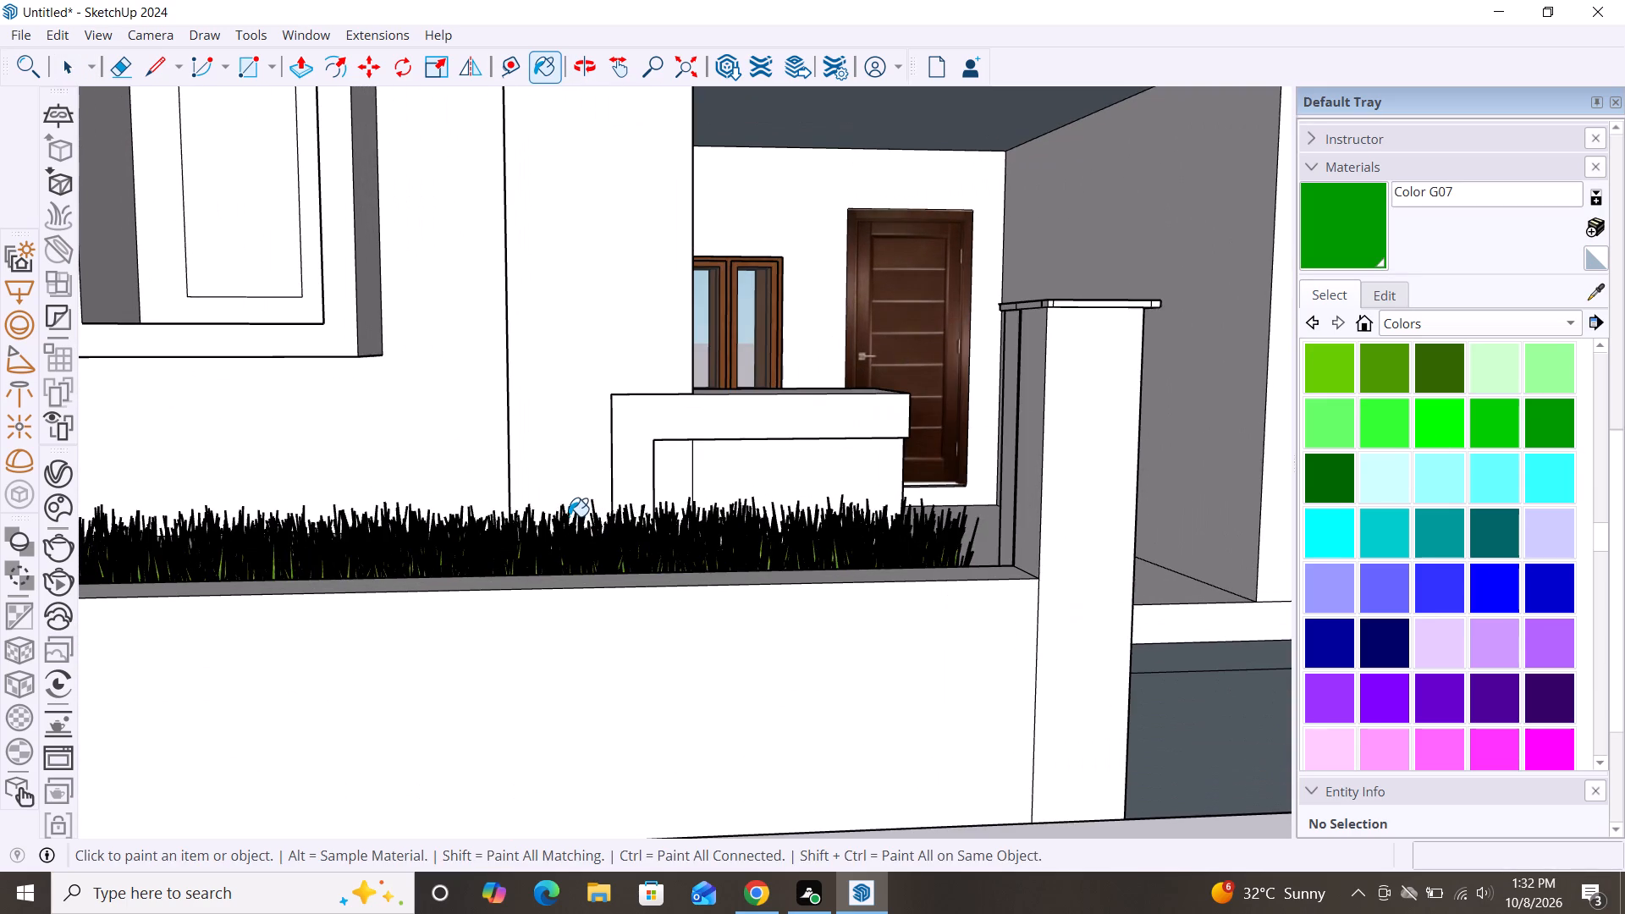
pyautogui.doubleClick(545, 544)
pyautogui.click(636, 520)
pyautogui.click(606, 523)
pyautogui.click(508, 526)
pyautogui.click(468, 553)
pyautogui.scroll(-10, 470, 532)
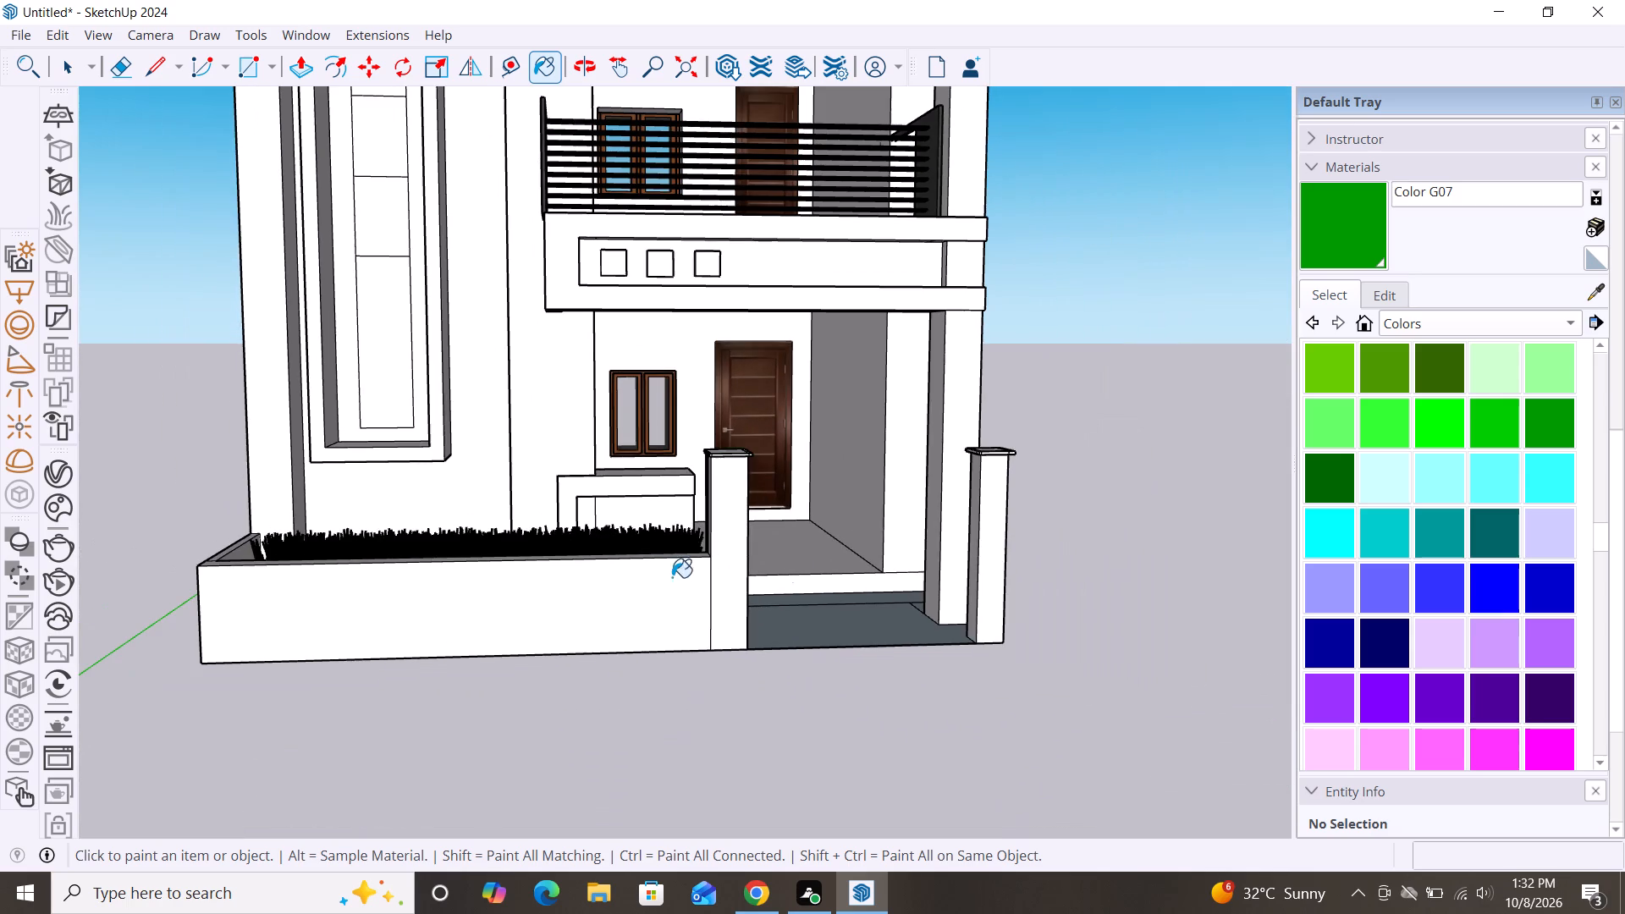
# Paint the planter's grass strip with the brighter green material Color G06.
pyautogui.click(1505, 424)
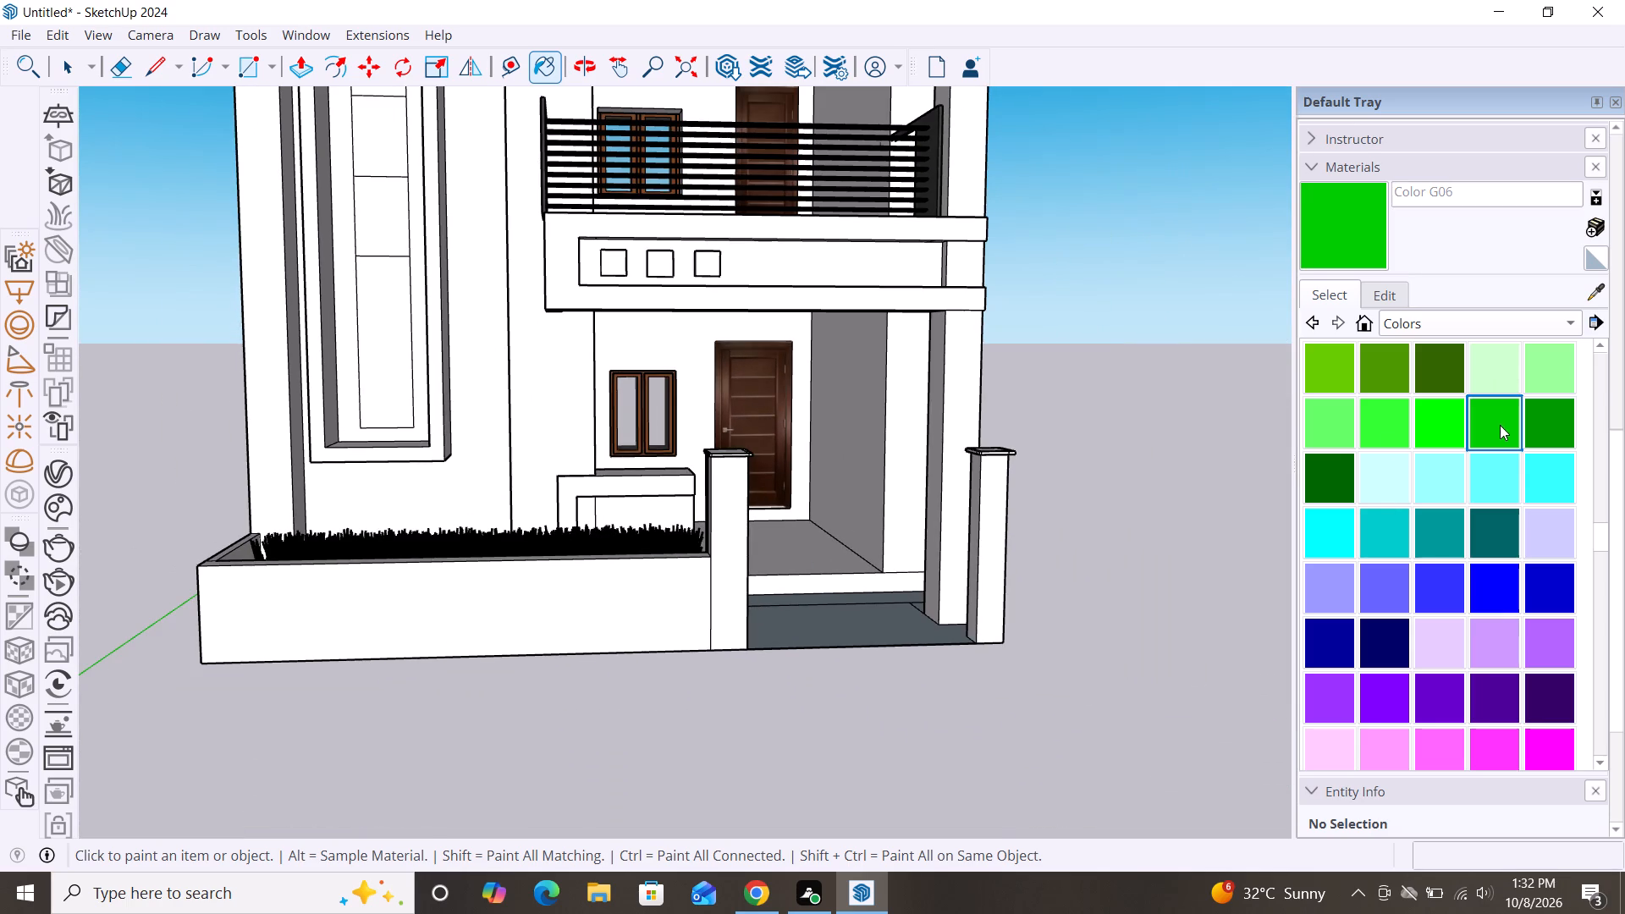
pyautogui.click(620, 540)
pyautogui.click(620, 540)
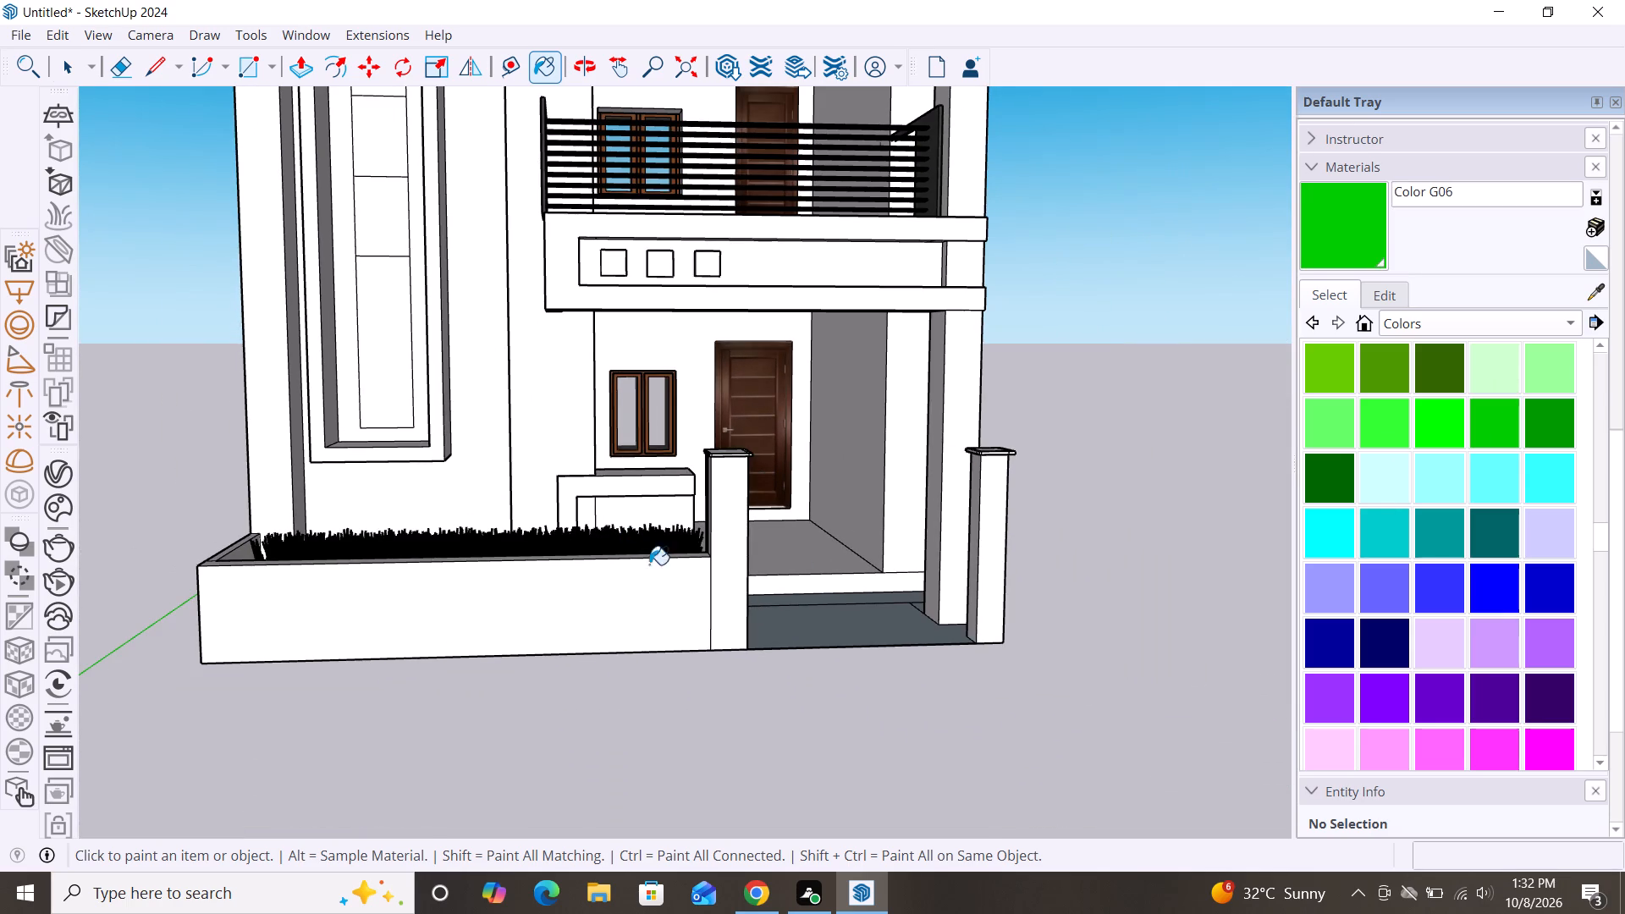
pyautogui.press('space')
# Examine the whole house facade, tower, balconies and planter from the front at several distances and angles.
pyautogui.scroll(-2, 1149, 706)
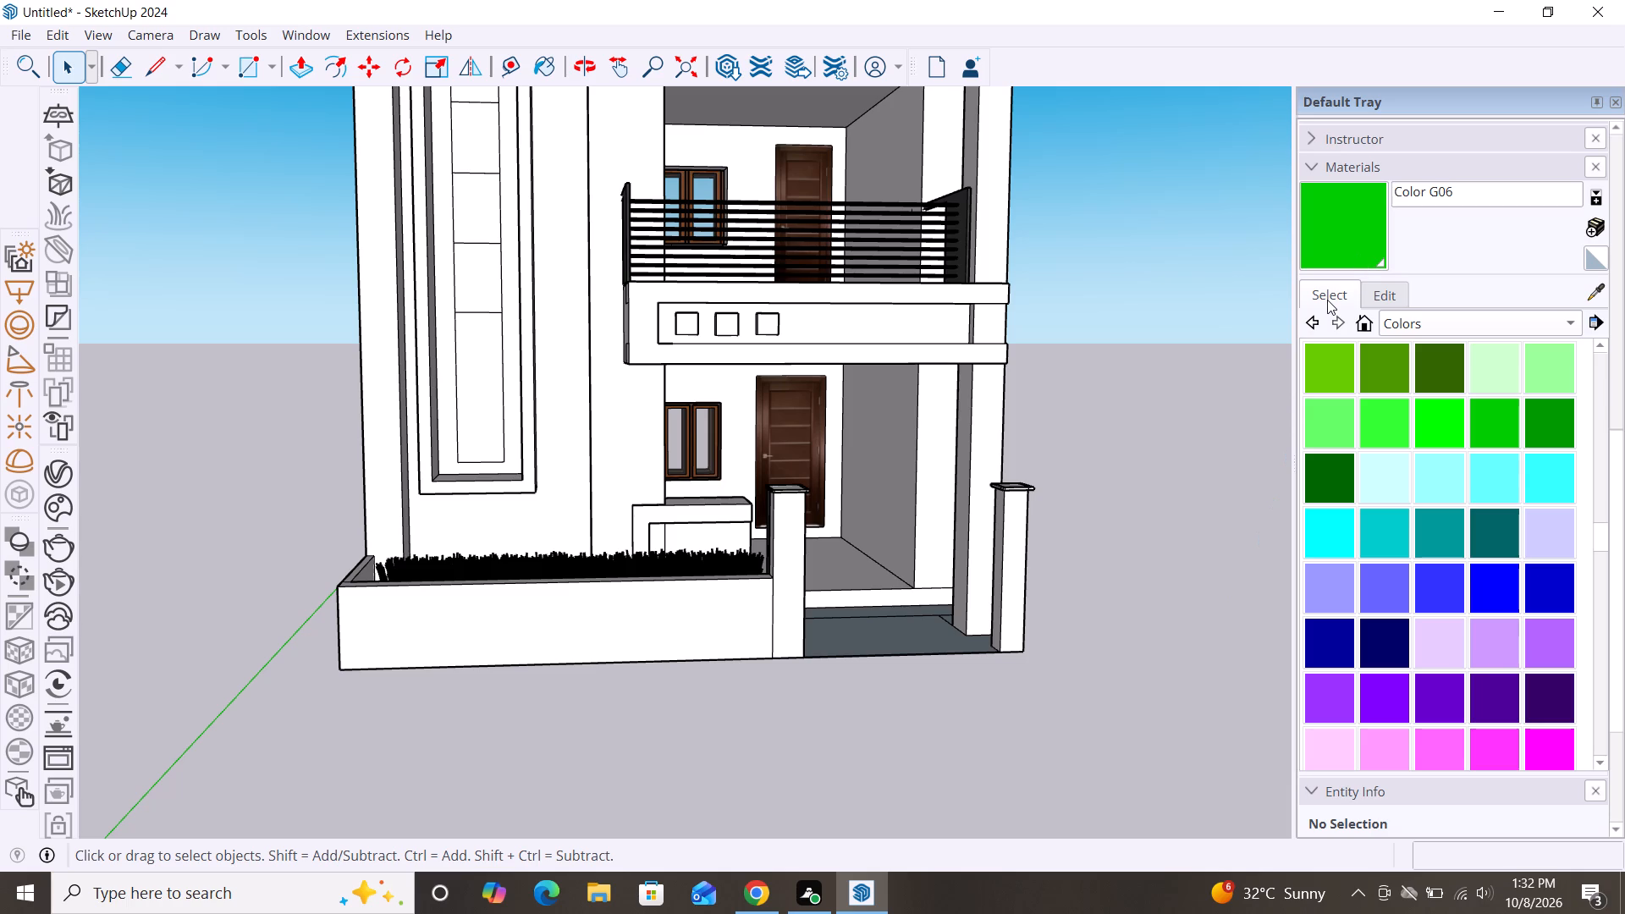
pyautogui.click(1327, 300)
pyautogui.scroll(-3, 969, 514)
pyautogui.scroll(-3, 1056, 508)
pyautogui.moveTo(1012, 625); pyautogui.dragTo(885, 625, button='middle')
pyautogui.scroll(-1, 1033, 524)
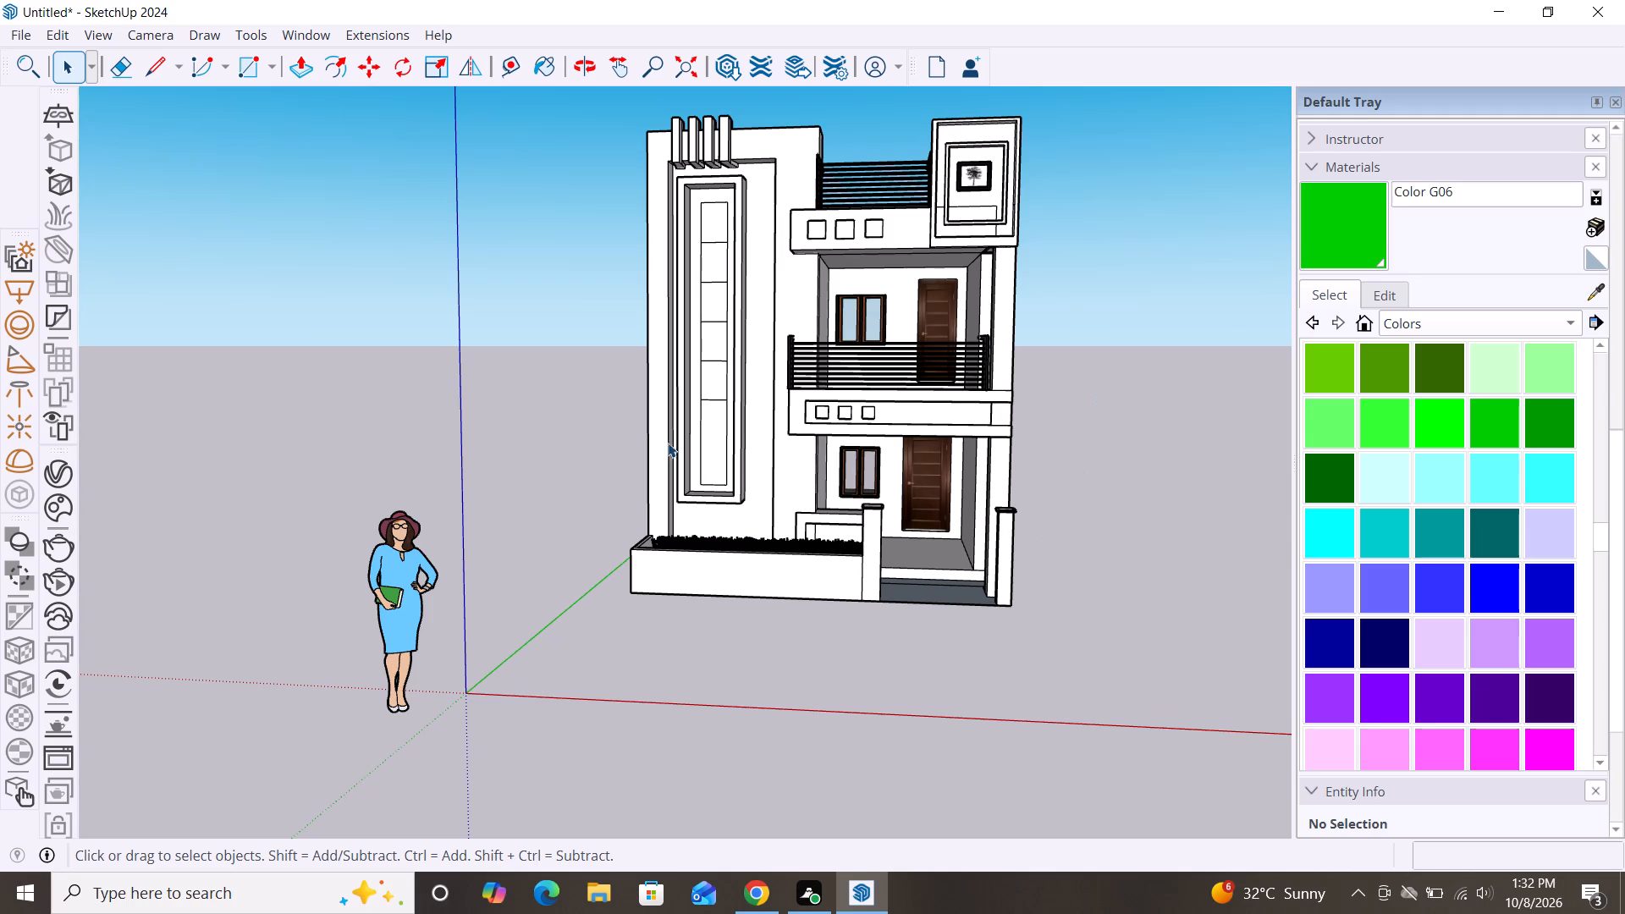
pyautogui.scroll(-1, 655, 452)
pyautogui.moveTo(823, 599); pyautogui.dragTo(919, 596, button='middle')
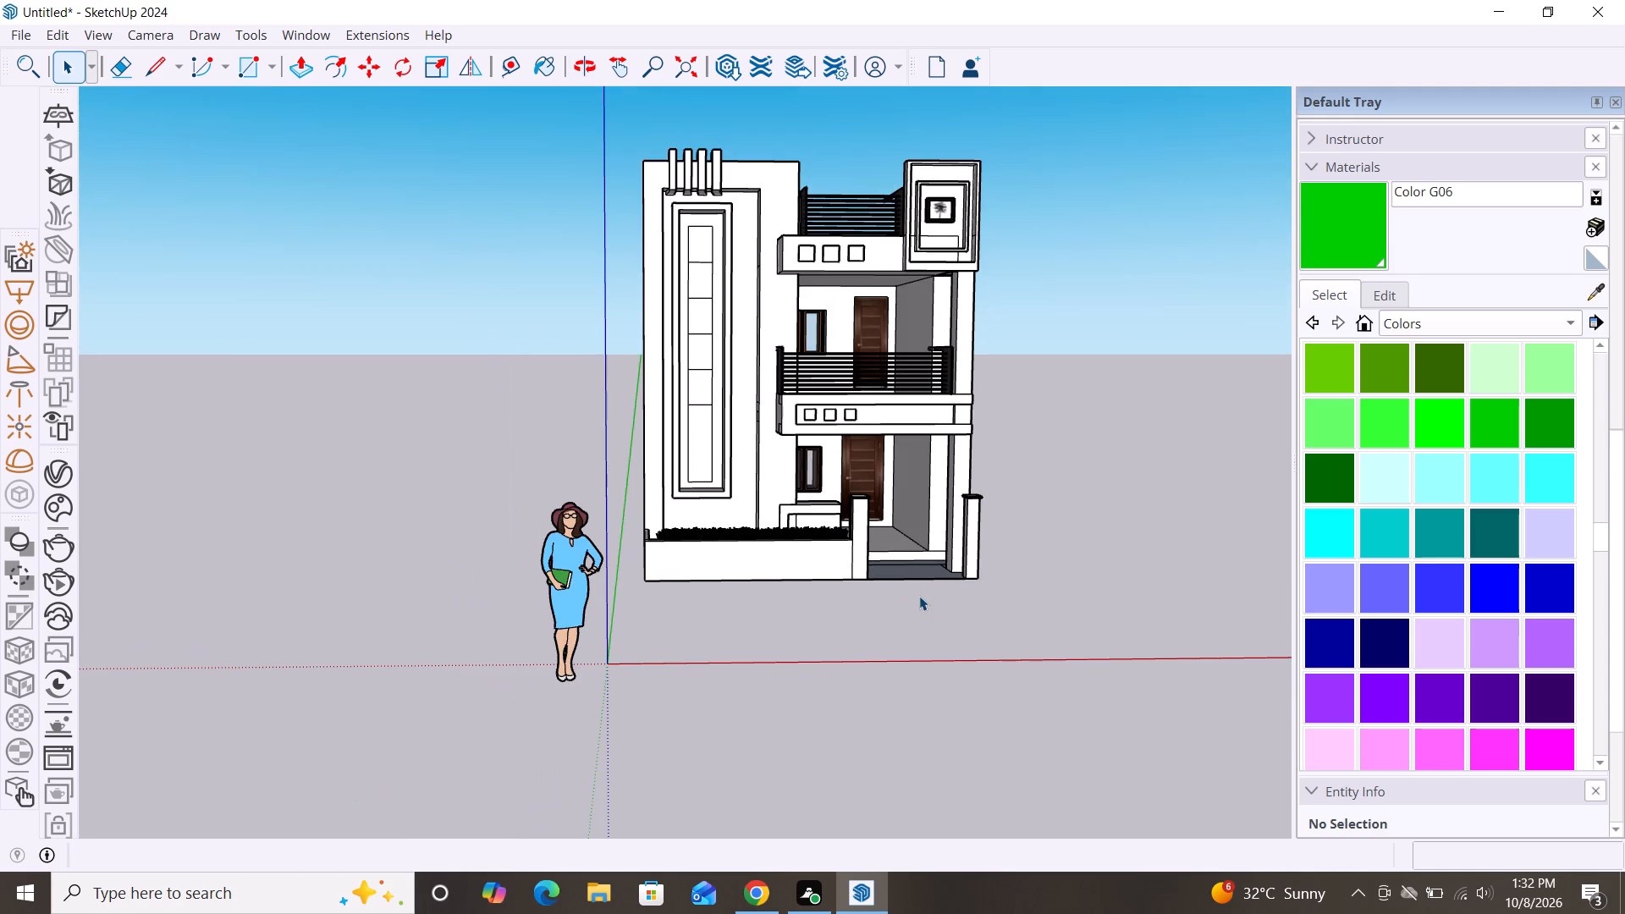
pyautogui.scroll(3, 800, 276)
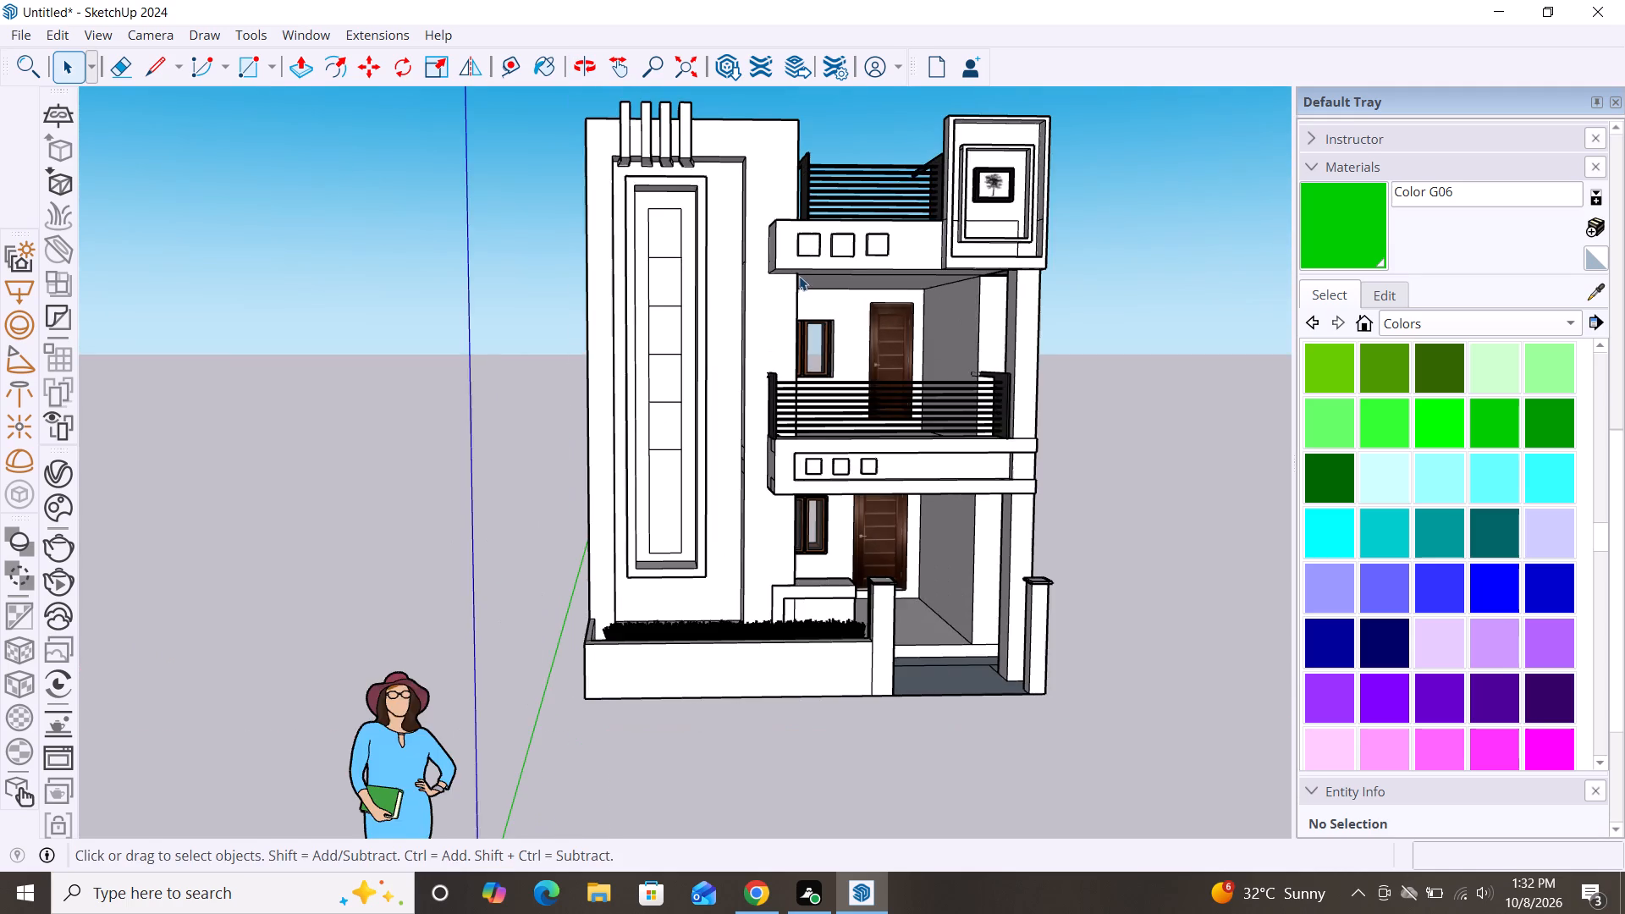
pyautogui.scroll(4, 723, 315)
pyautogui.scroll(-2, 697, 323)
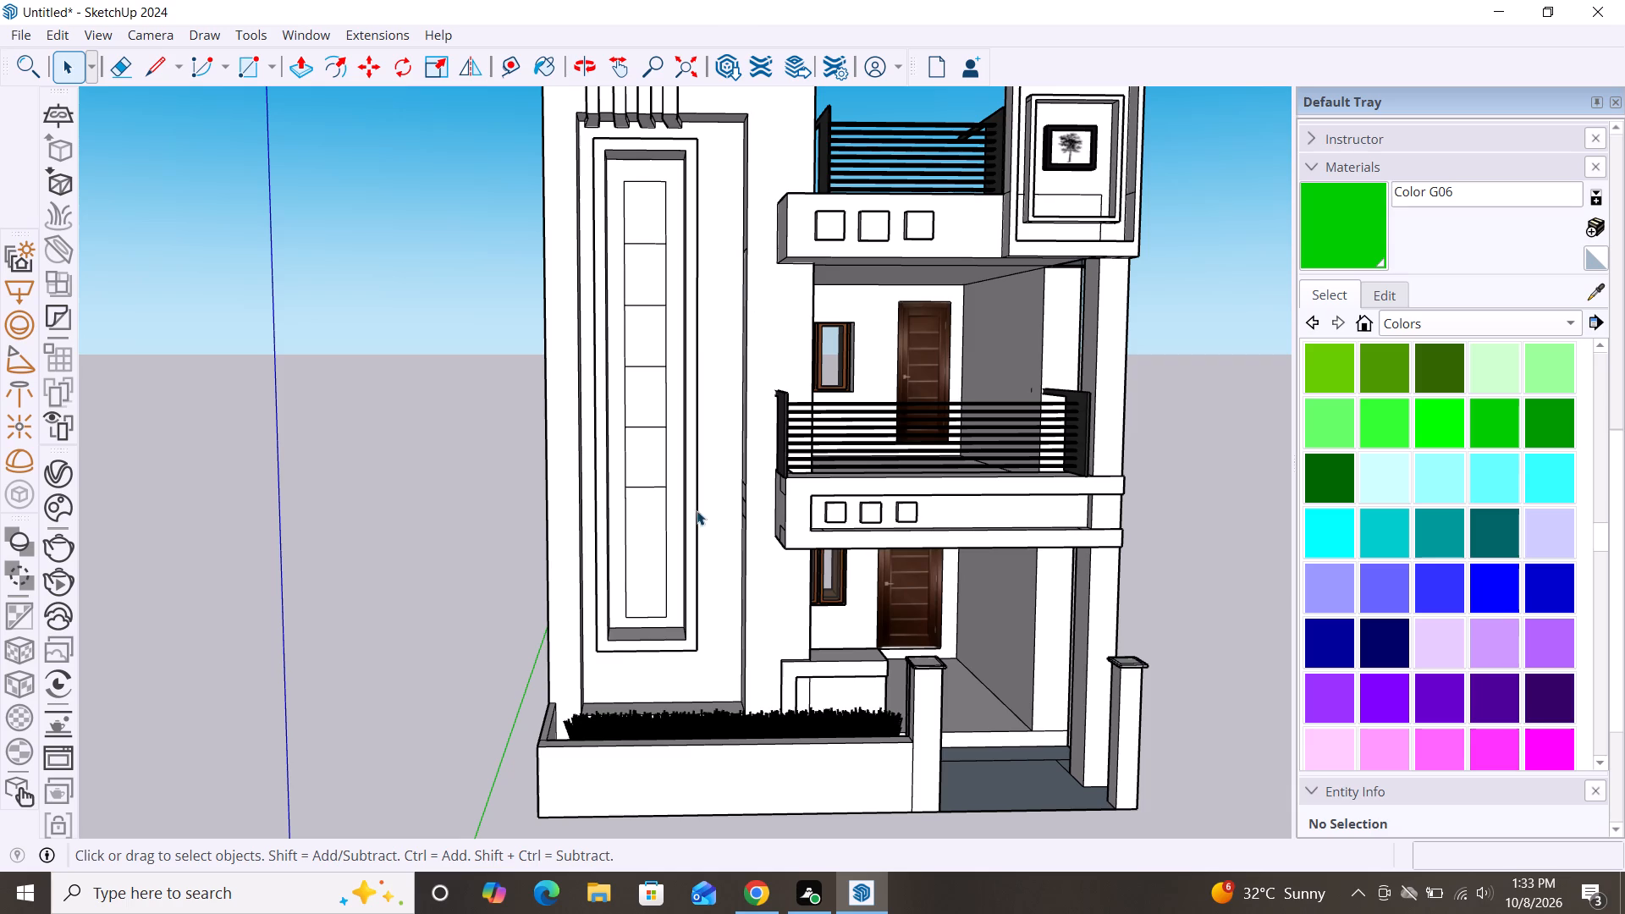
pyautogui.scroll(-3, 663, 441)
pyautogui.scroll(-3, 625, 383)
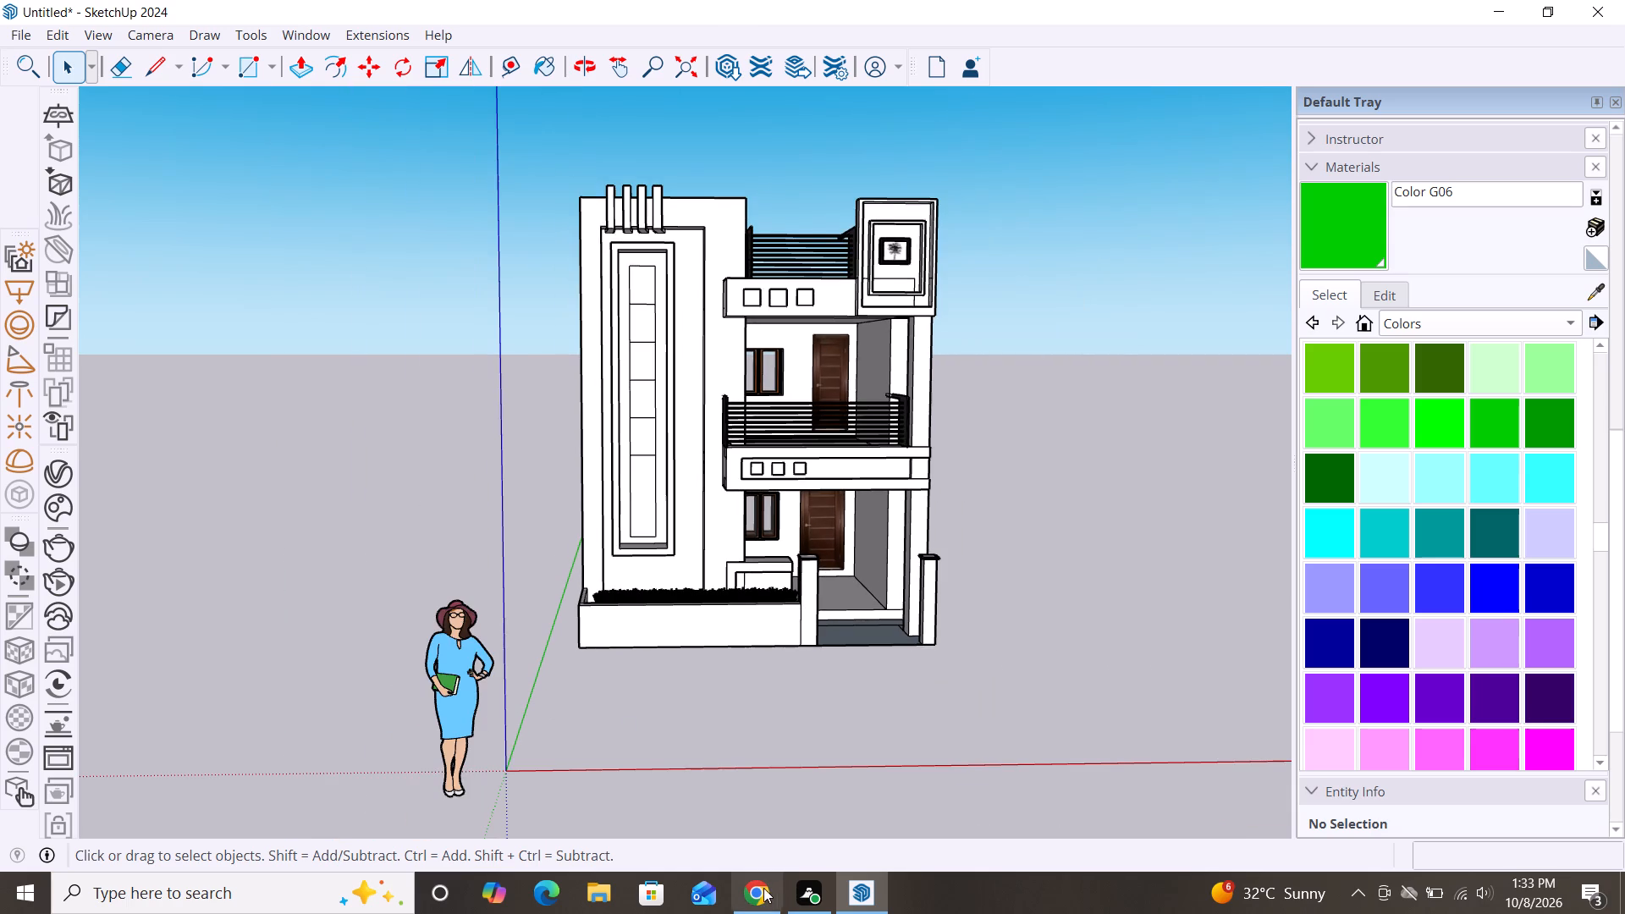
# Switch to 3D Warehouse in Chrome and search the models for "wall lights".
pyautogui.click(766, 797)
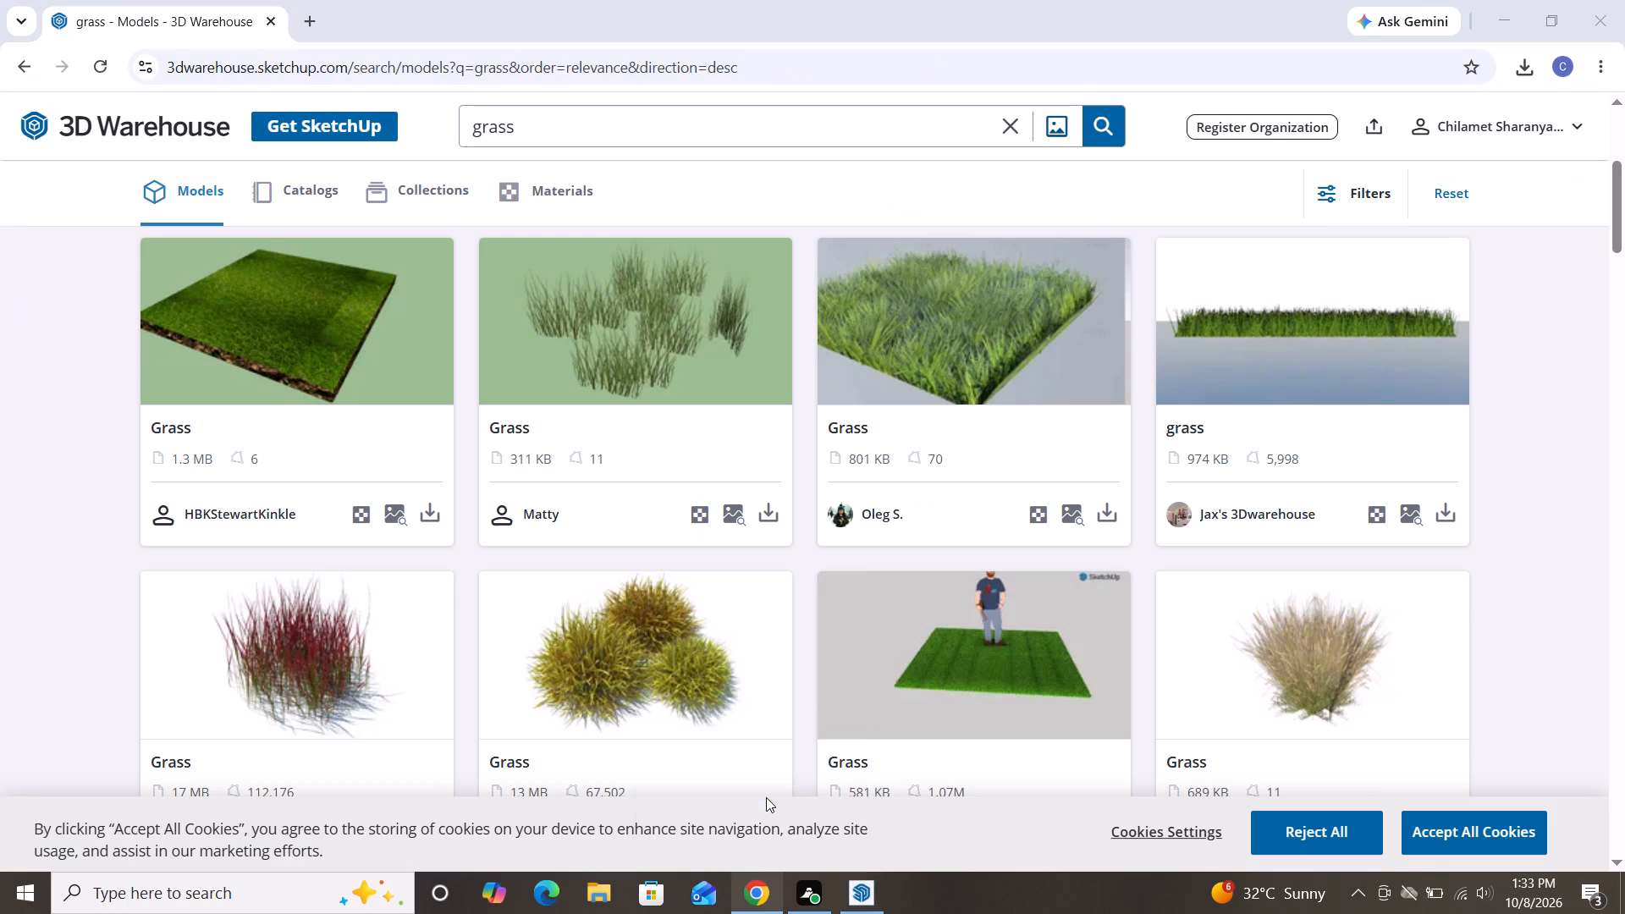
pyautogui.click(543, 127)
pyautogui.press('BackSpace')
pyautogui.press('BackSpace')
pyautogui.press('BackSpace')
pyautogui.press('BackSpace')
pyautogui.press('BackSpace')
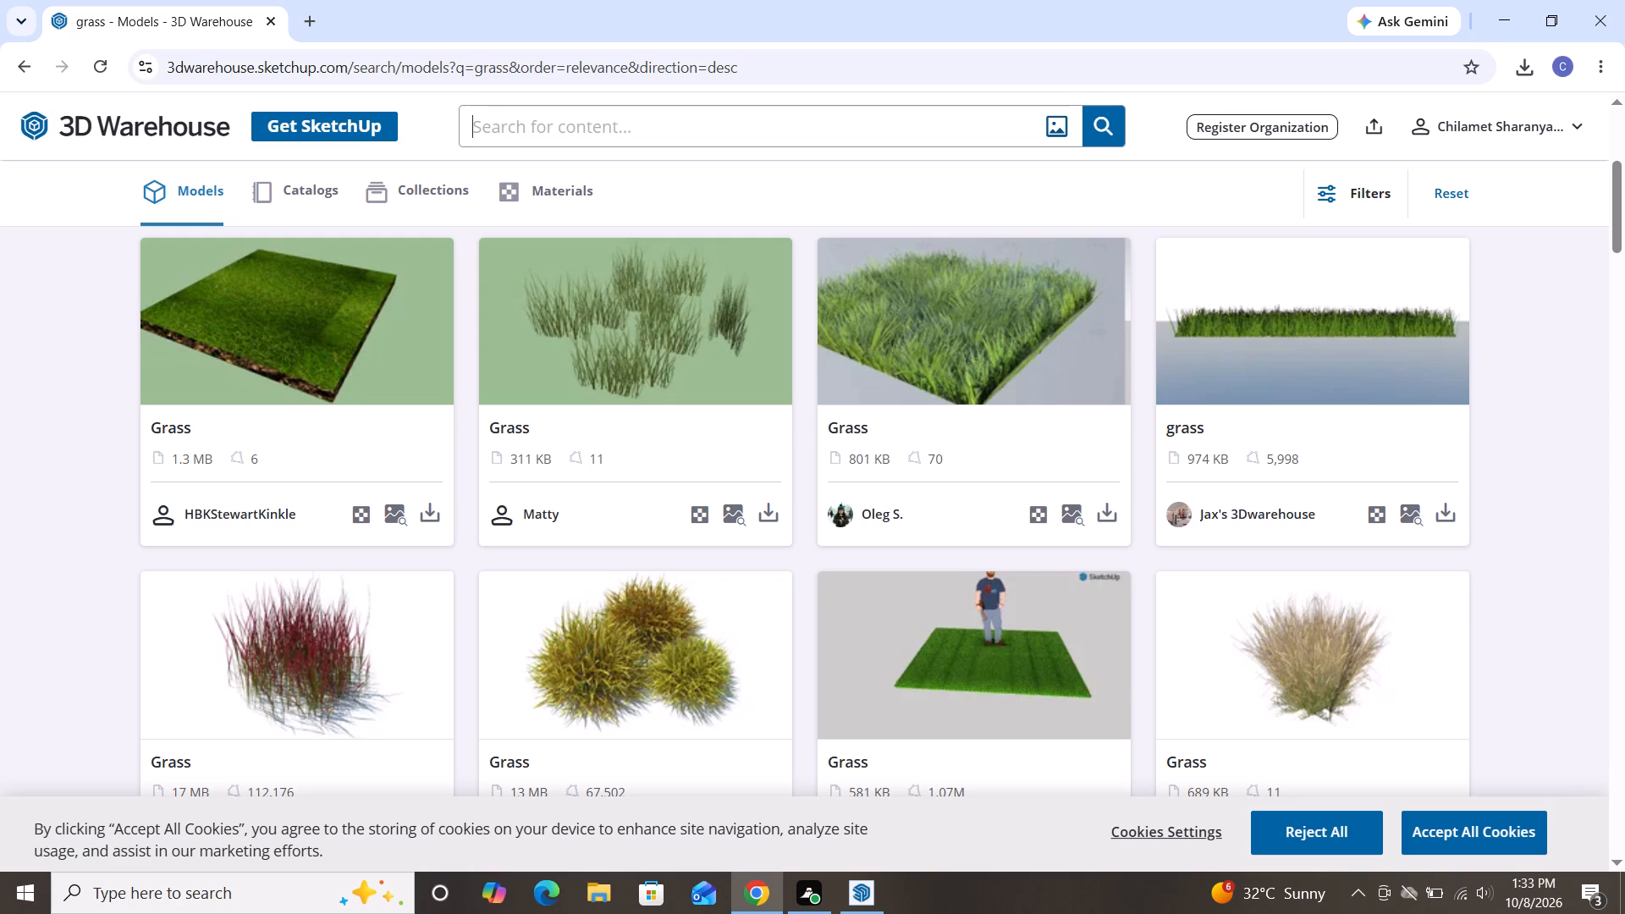
pyautogui.write('wsa')
pyautogui.press('BackSpace')
pyautogui.press('BackSpace')
pyautogui.write('all li')
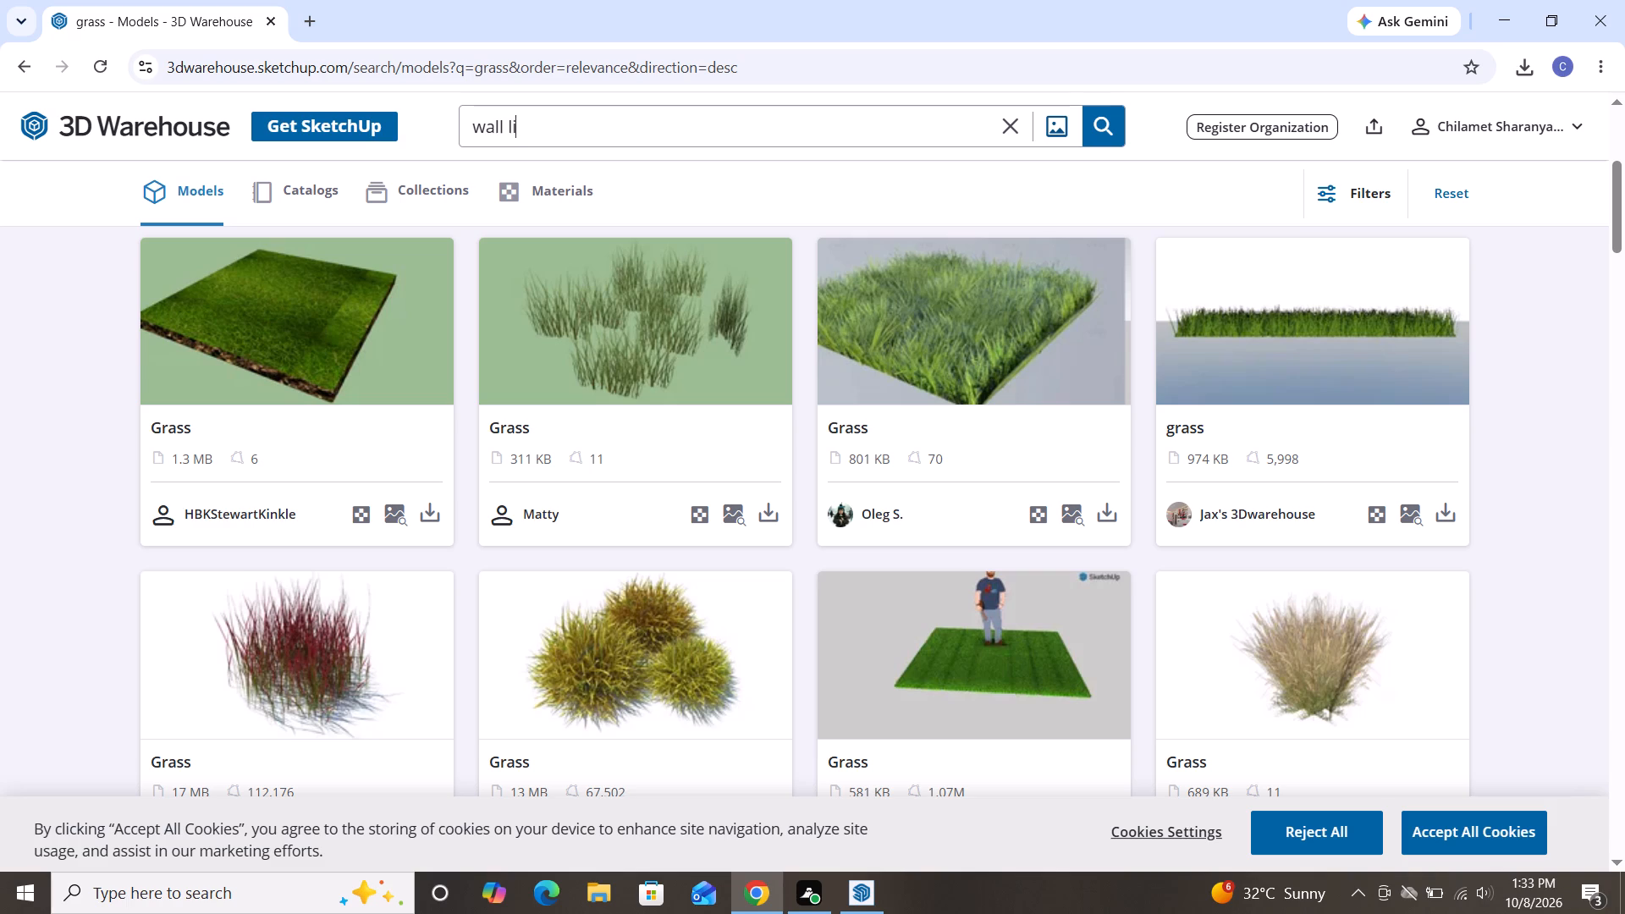
pyautogui.write('ghts')
pyautogui.press('Return')
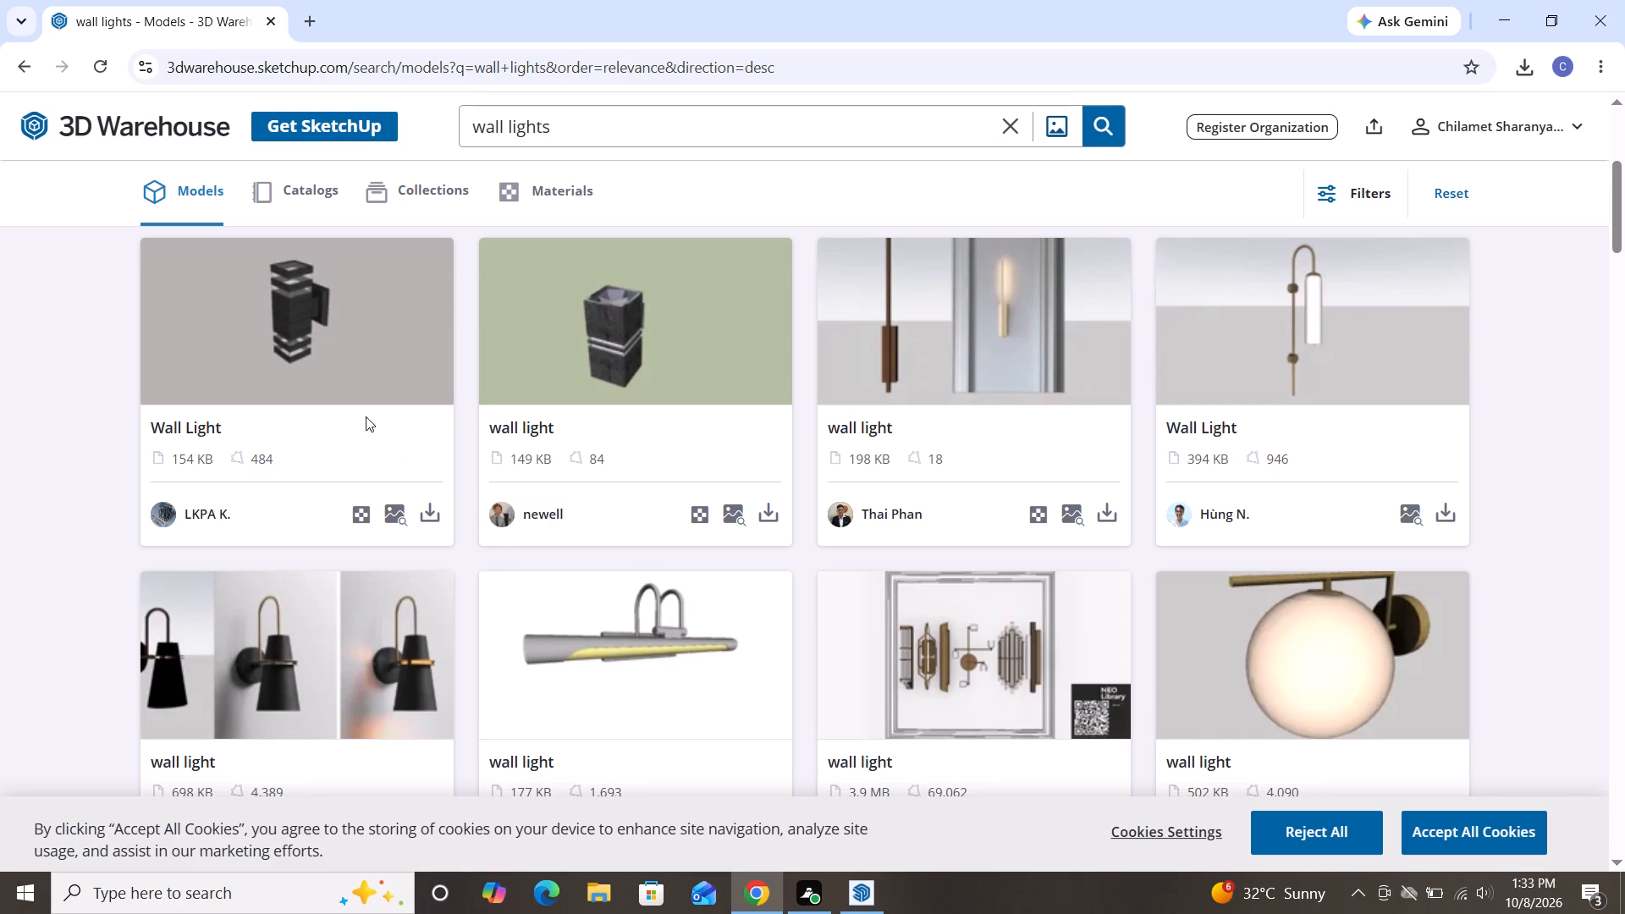
# Look through the wall light models for a fixture that suits the house facade.
pyautogui.scroll(-2, 355, 409)
pyautogui.scroll(-1, 559, 438)
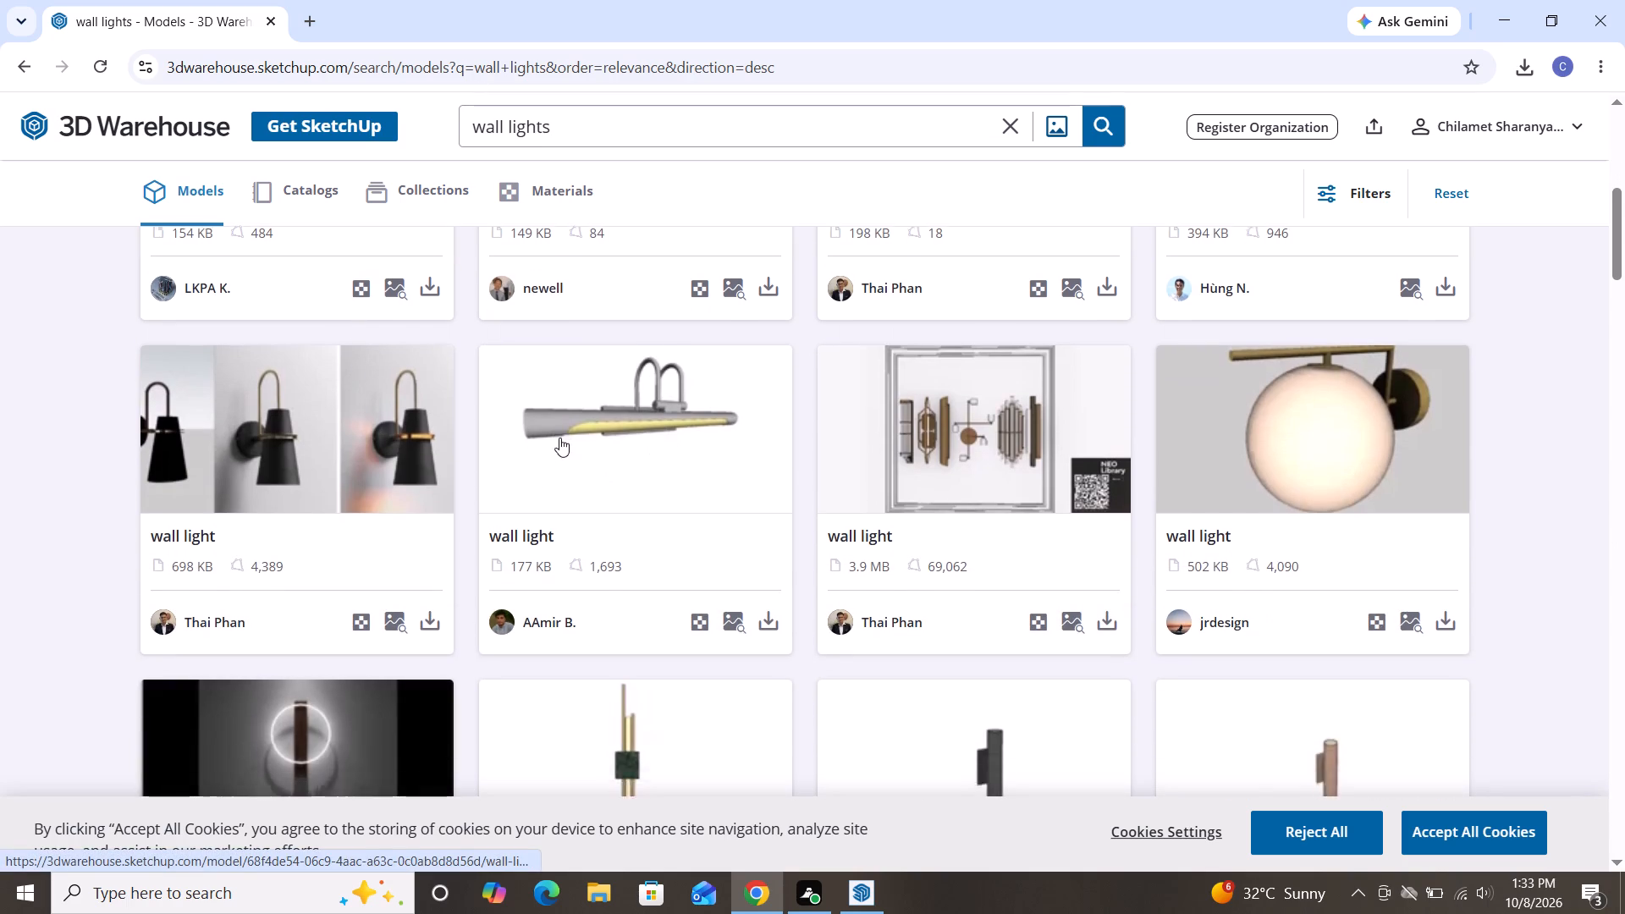
pyautogui.scroll(-2, 559, 438)
pyautogui.scroll(-3, 554, 520)
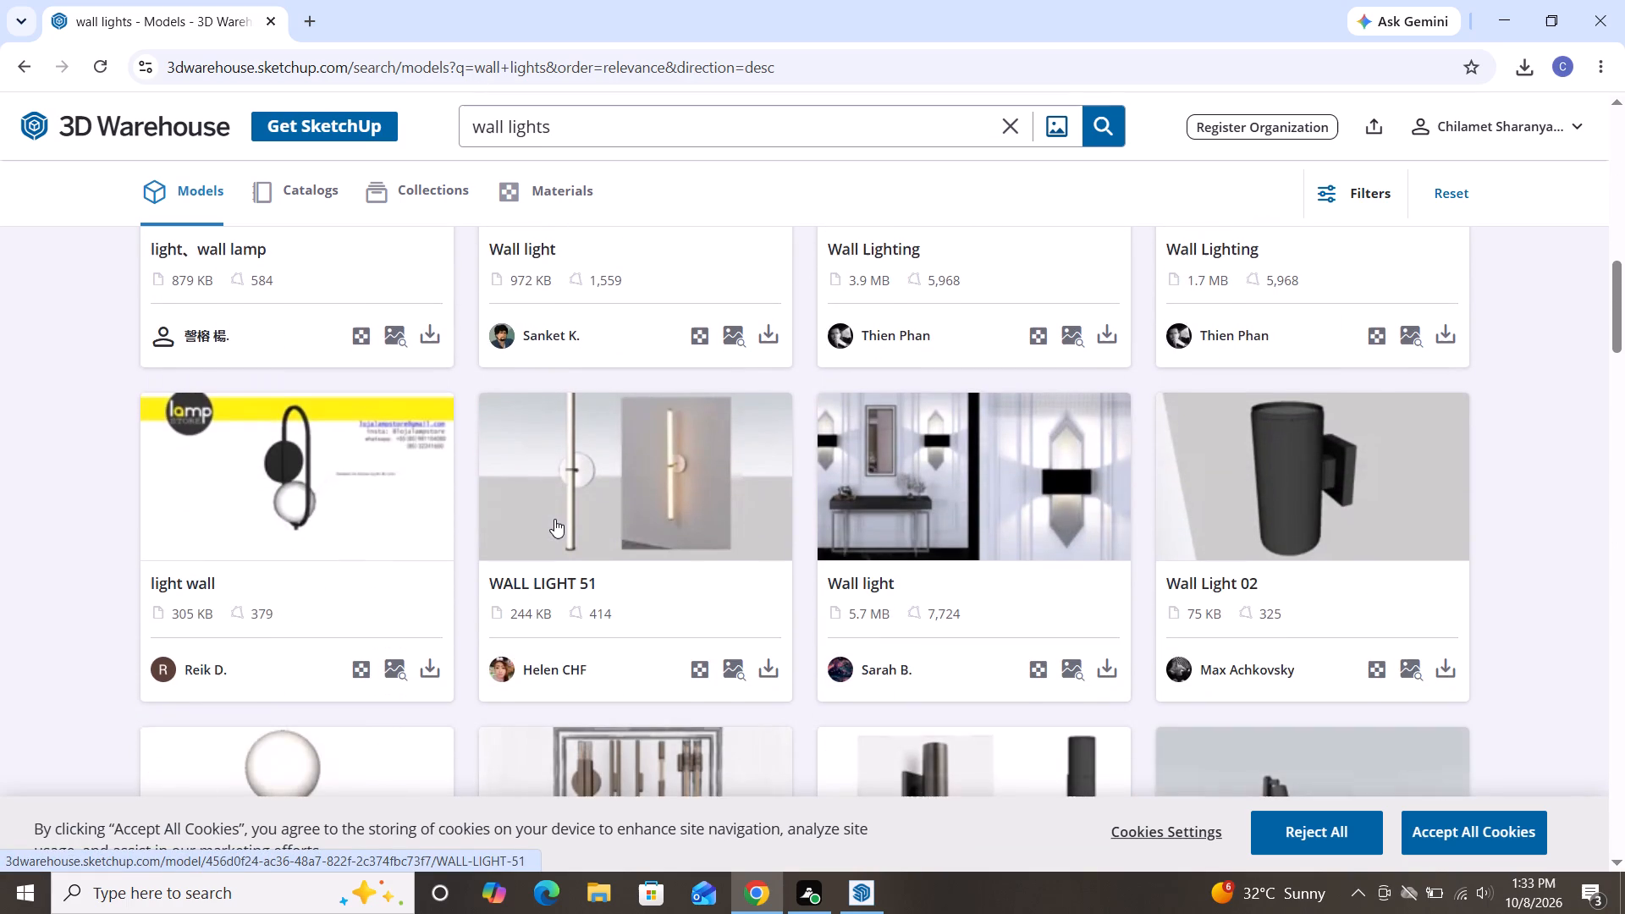
pyautogui.scroll(-2, 554, 519)
pyautogui.scroll(-2, 960, 542)
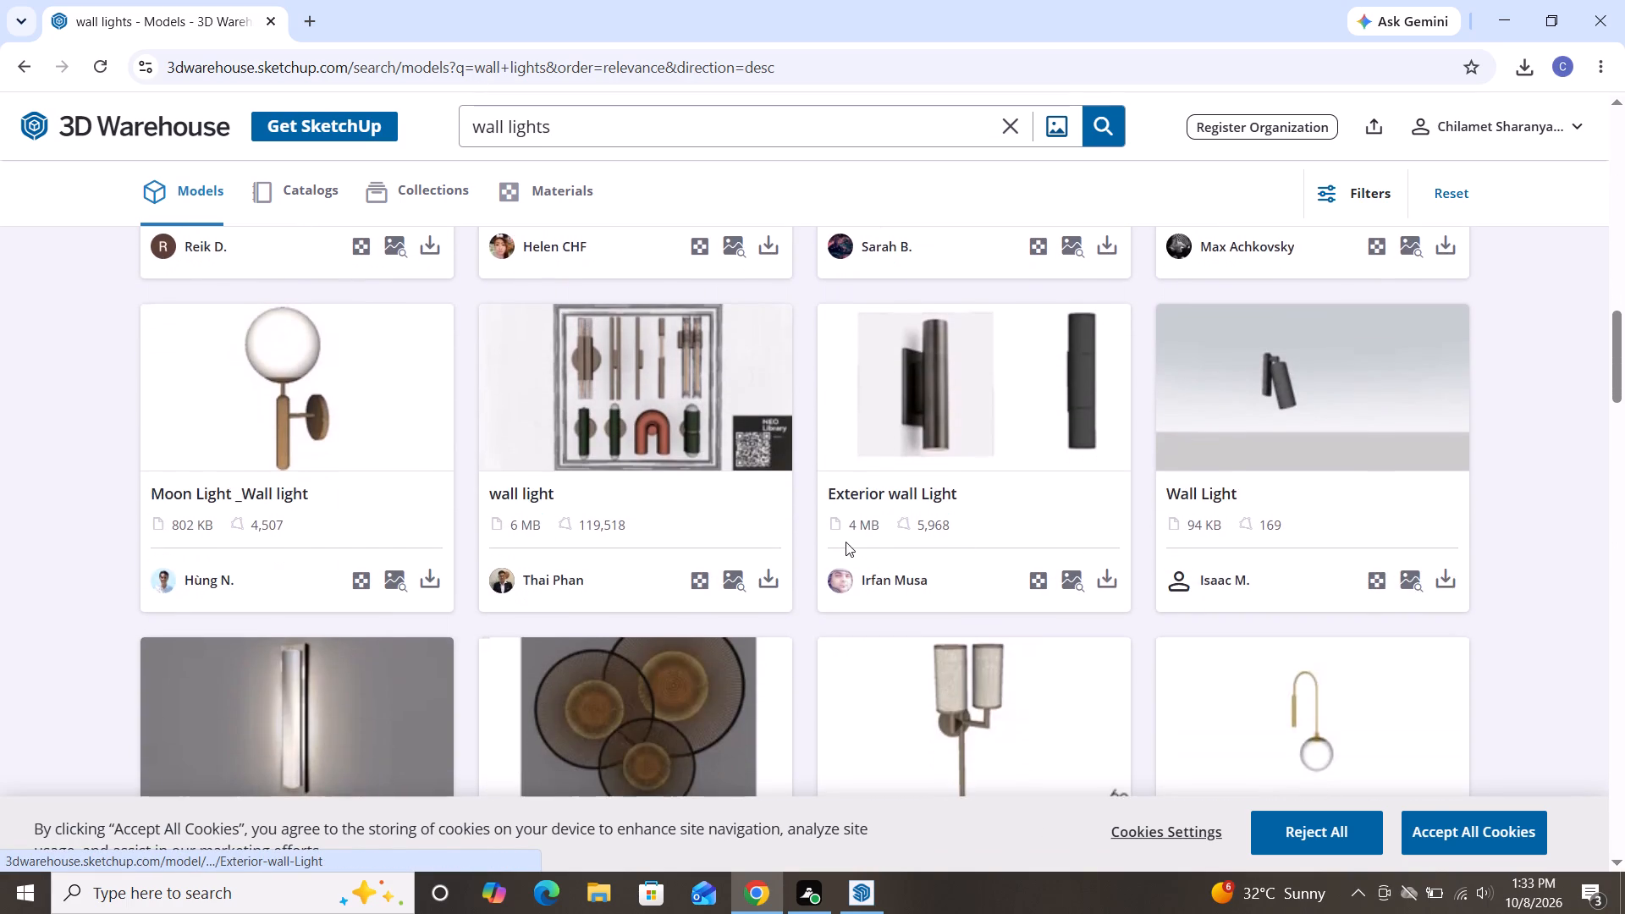
pyautogui.scroll(-6, 846, 542)
pyautogui.scroll(-1, 725, 623)
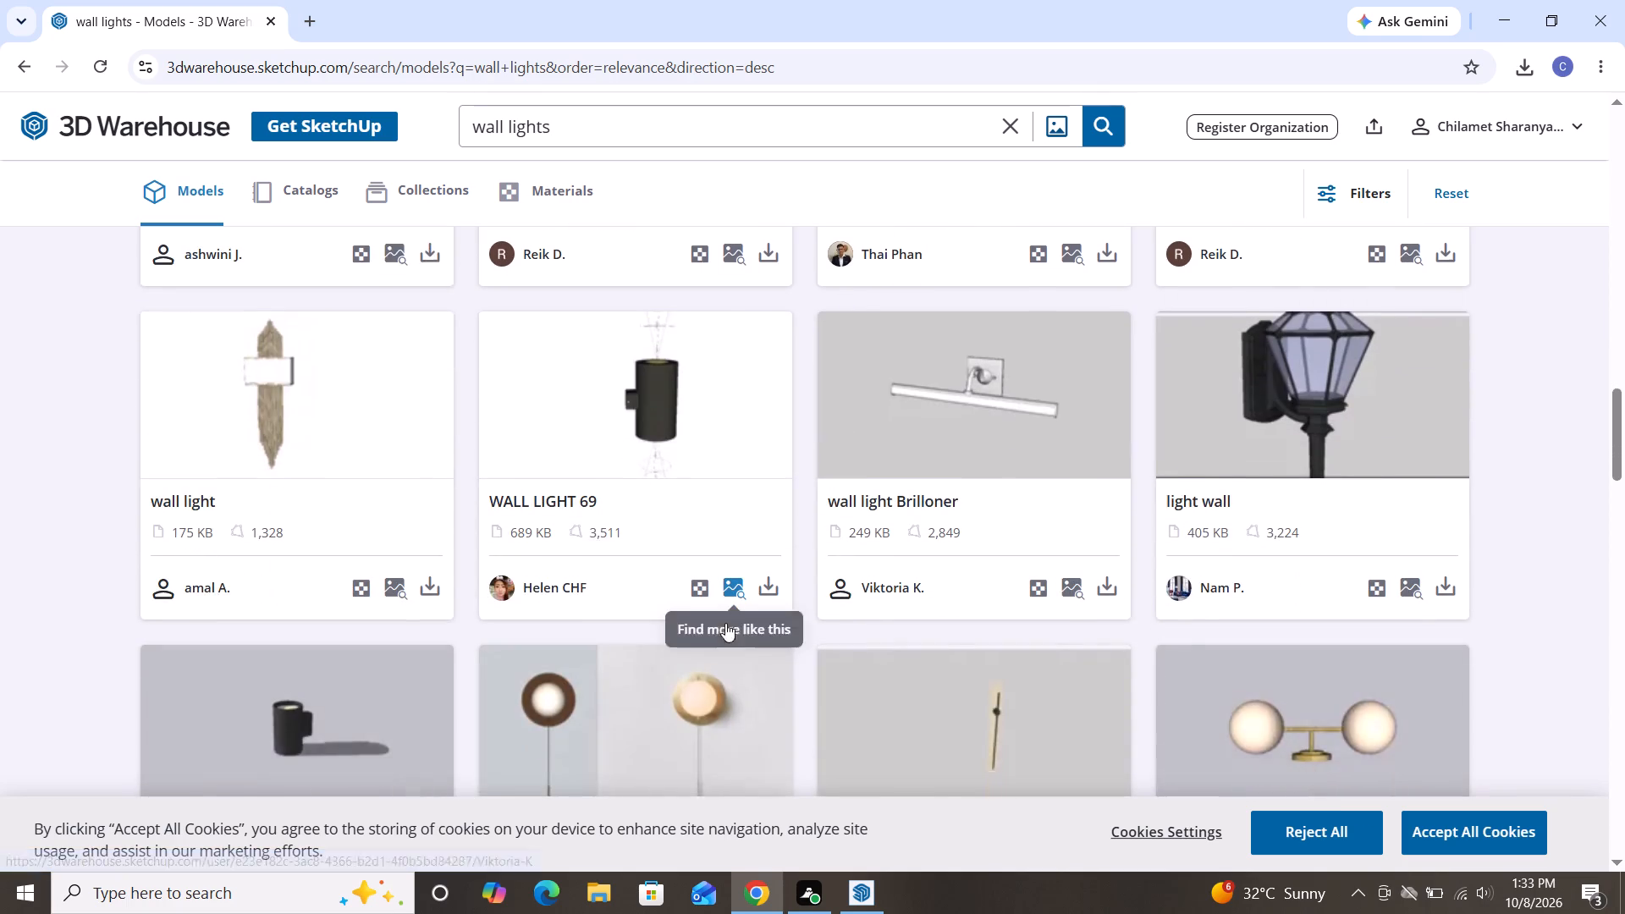
pyautogui.scroll(-7, 725, 623)
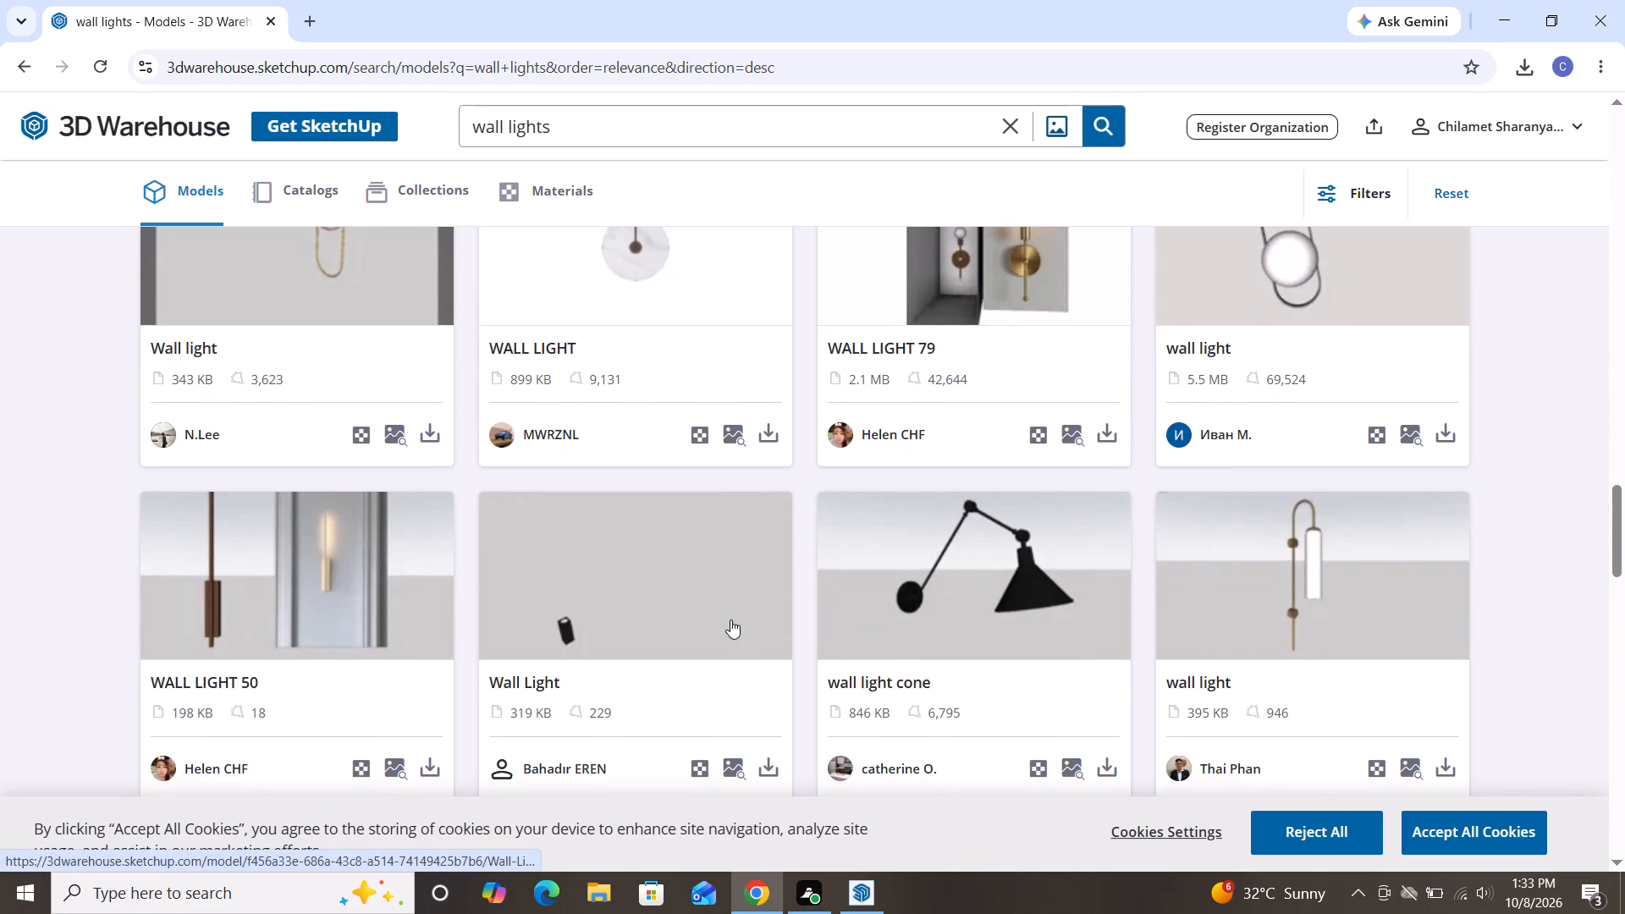
pyautogui.scroll(-4, 724, 627)
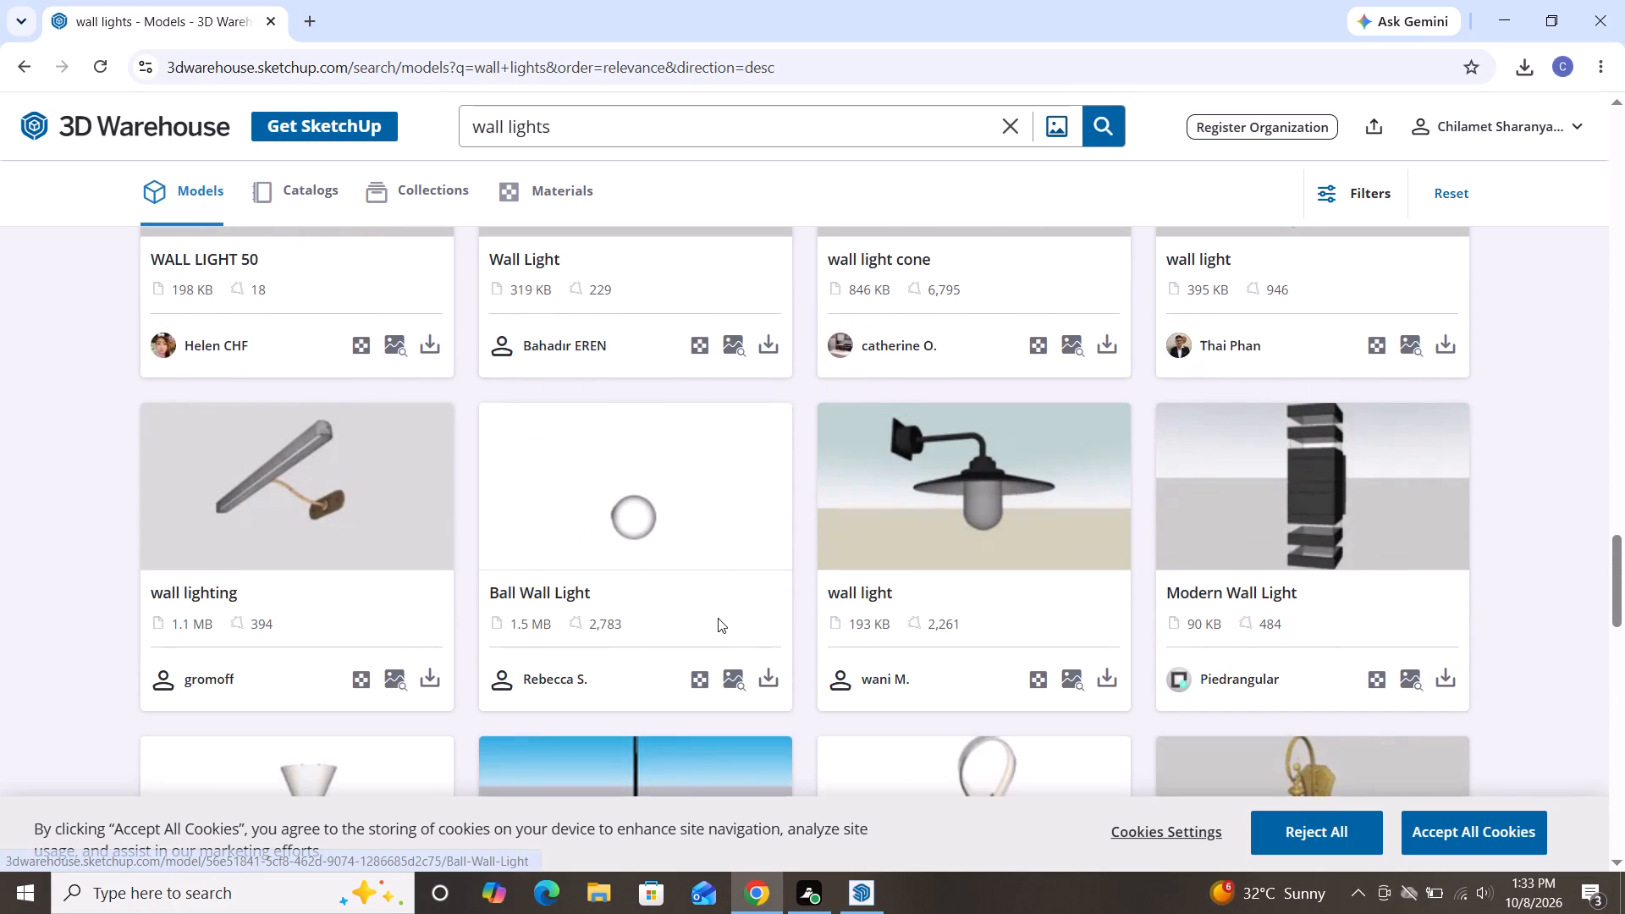
pyautogui.scroll(-9, 713, 638)
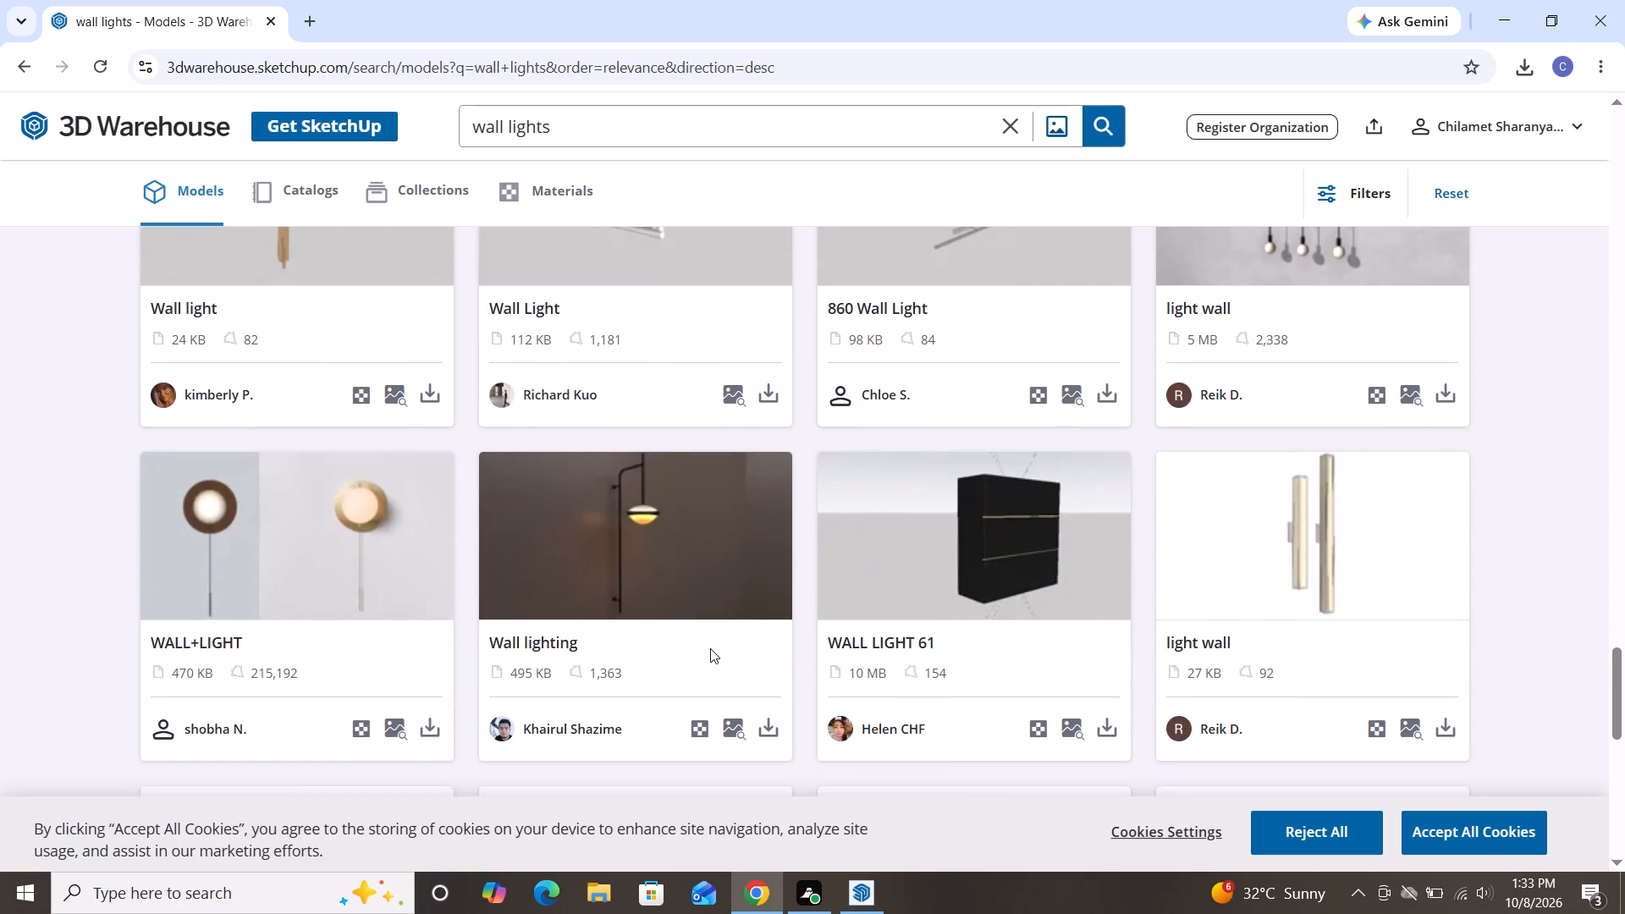
pyautogui.scroll(-4, 710, 648)
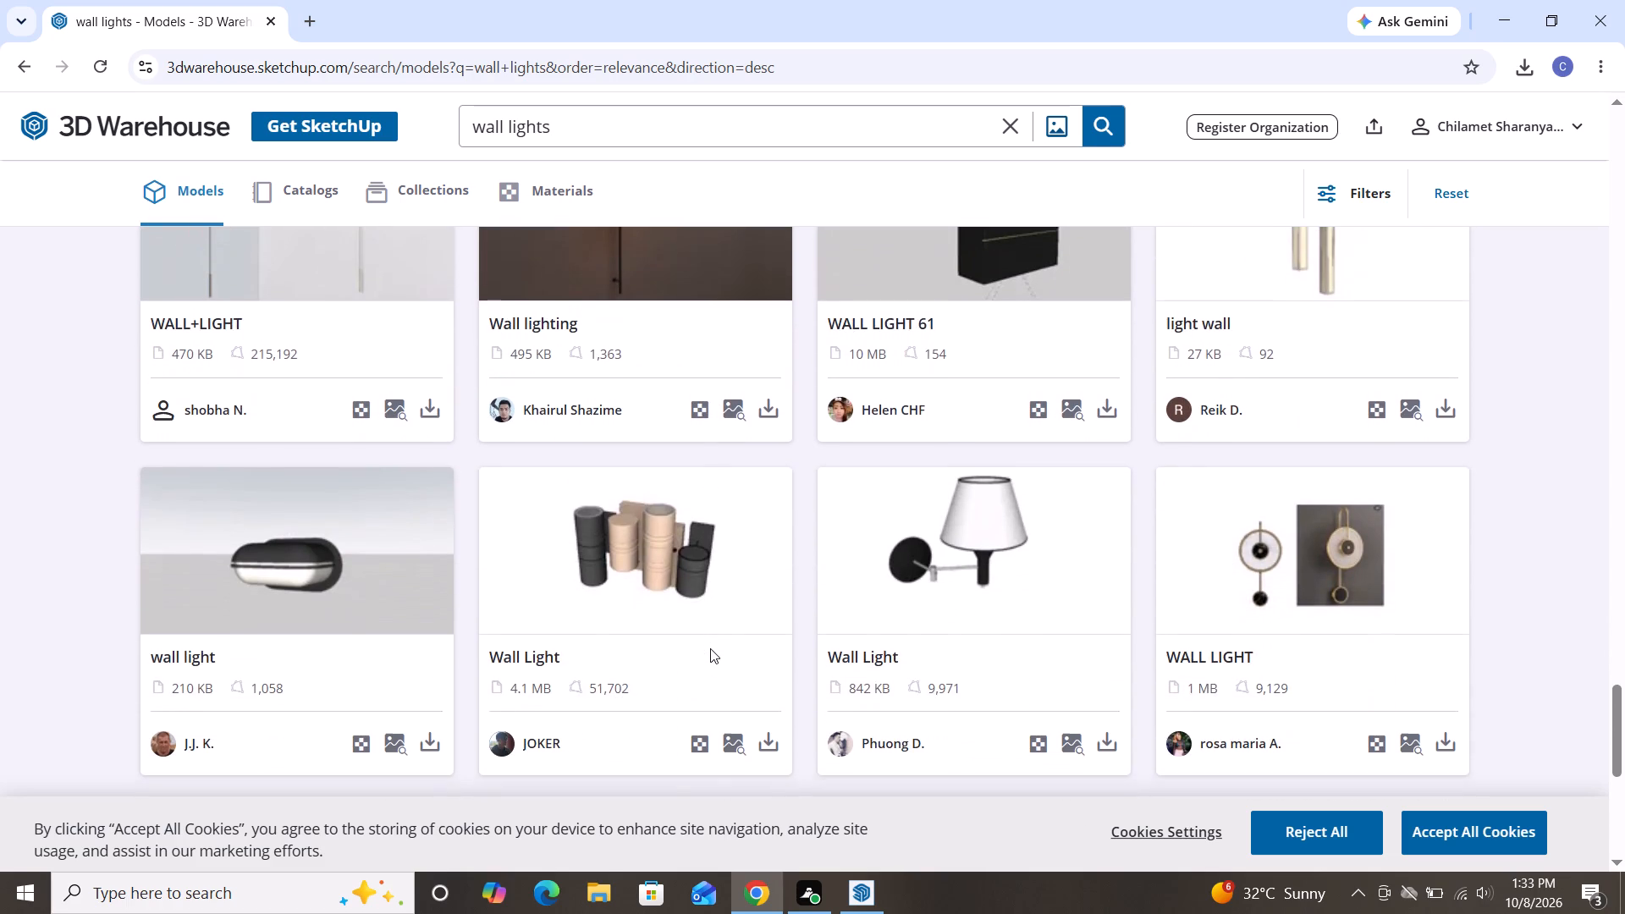
pyautogui.scroll(-2, 710, 648)
# Replace the current 3D Warehouse query and search the models for "boom lights".
pyautogui.click(569, 115)
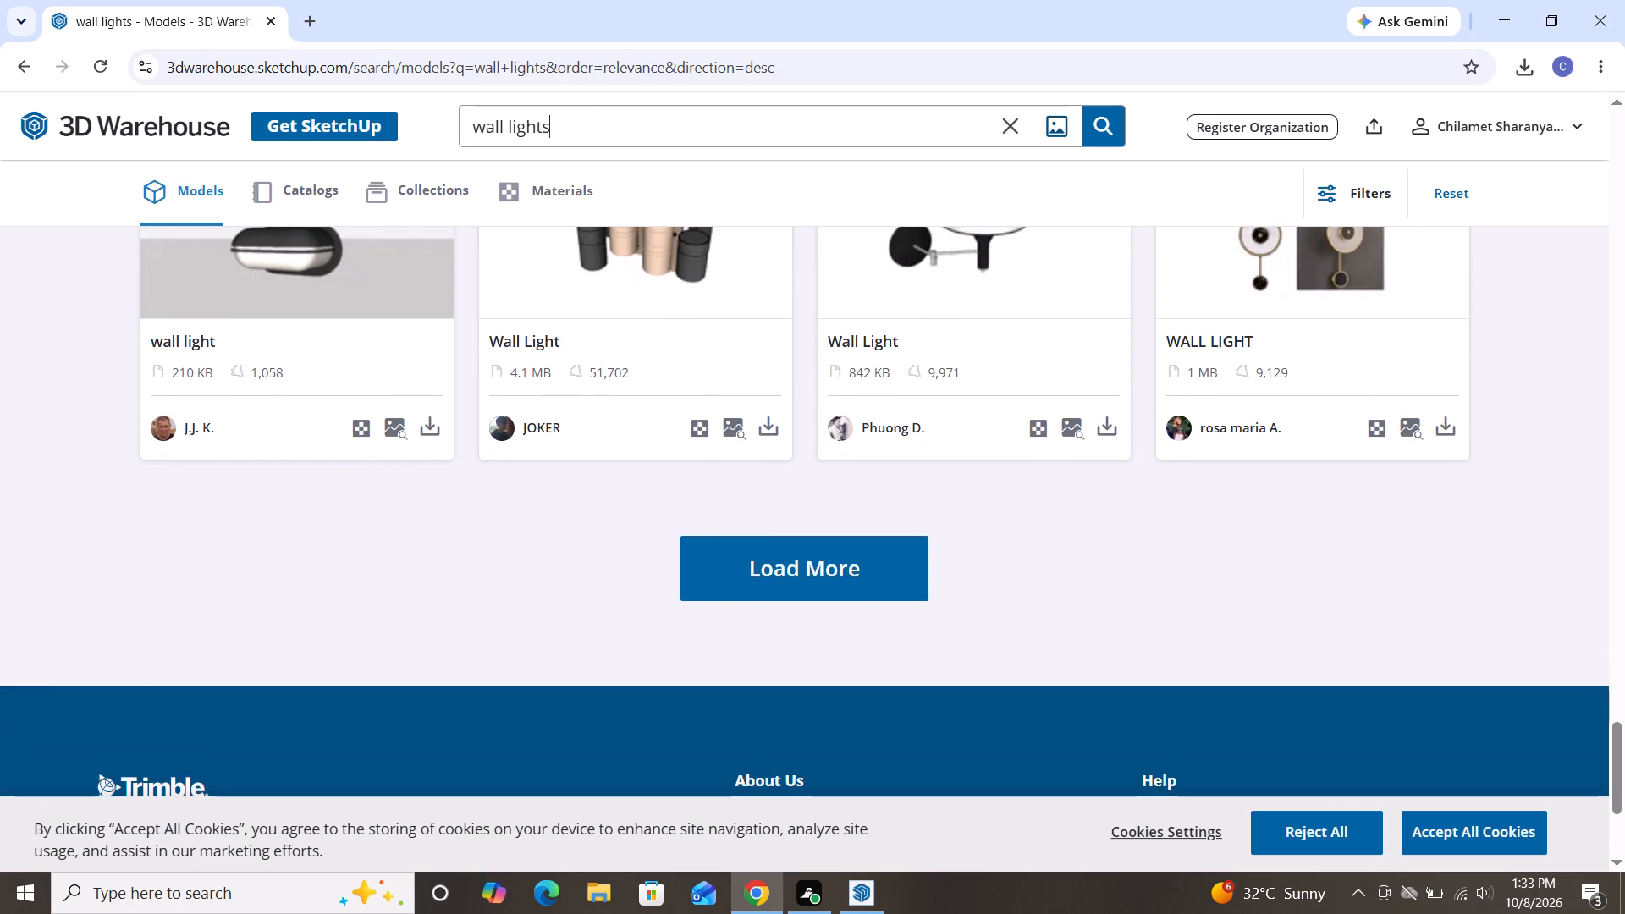
pyautogui.press('BackSpace')
pyautogui.press('BackSpace')
pyautogui.press('BackSpace')
pyautogui.press('BackSpace')
pyautogui.press('BackSpace')
pyautogui.press('BackSpace')
pyautogui.press('BackSpace')
pyautogui.press('BackSpace')
pyautogui.press('BackSpace')
pyautogui.press('BackSpace')
pyautogui.press('BackSpace')
pyautogui.press('BackSpace')
pyautogui.press('BackSpace')
pyautogui.press('BackSpace')
pyautogui.press('BackSpace')
pyautogui.press('BackSpace')
pyautogui.press('BackSpace')
pyautogui.press('BackSpace')
pyautogui.press('BackSpace')
pyautogui.press('BackSpace')
pyautogui.write('boo')
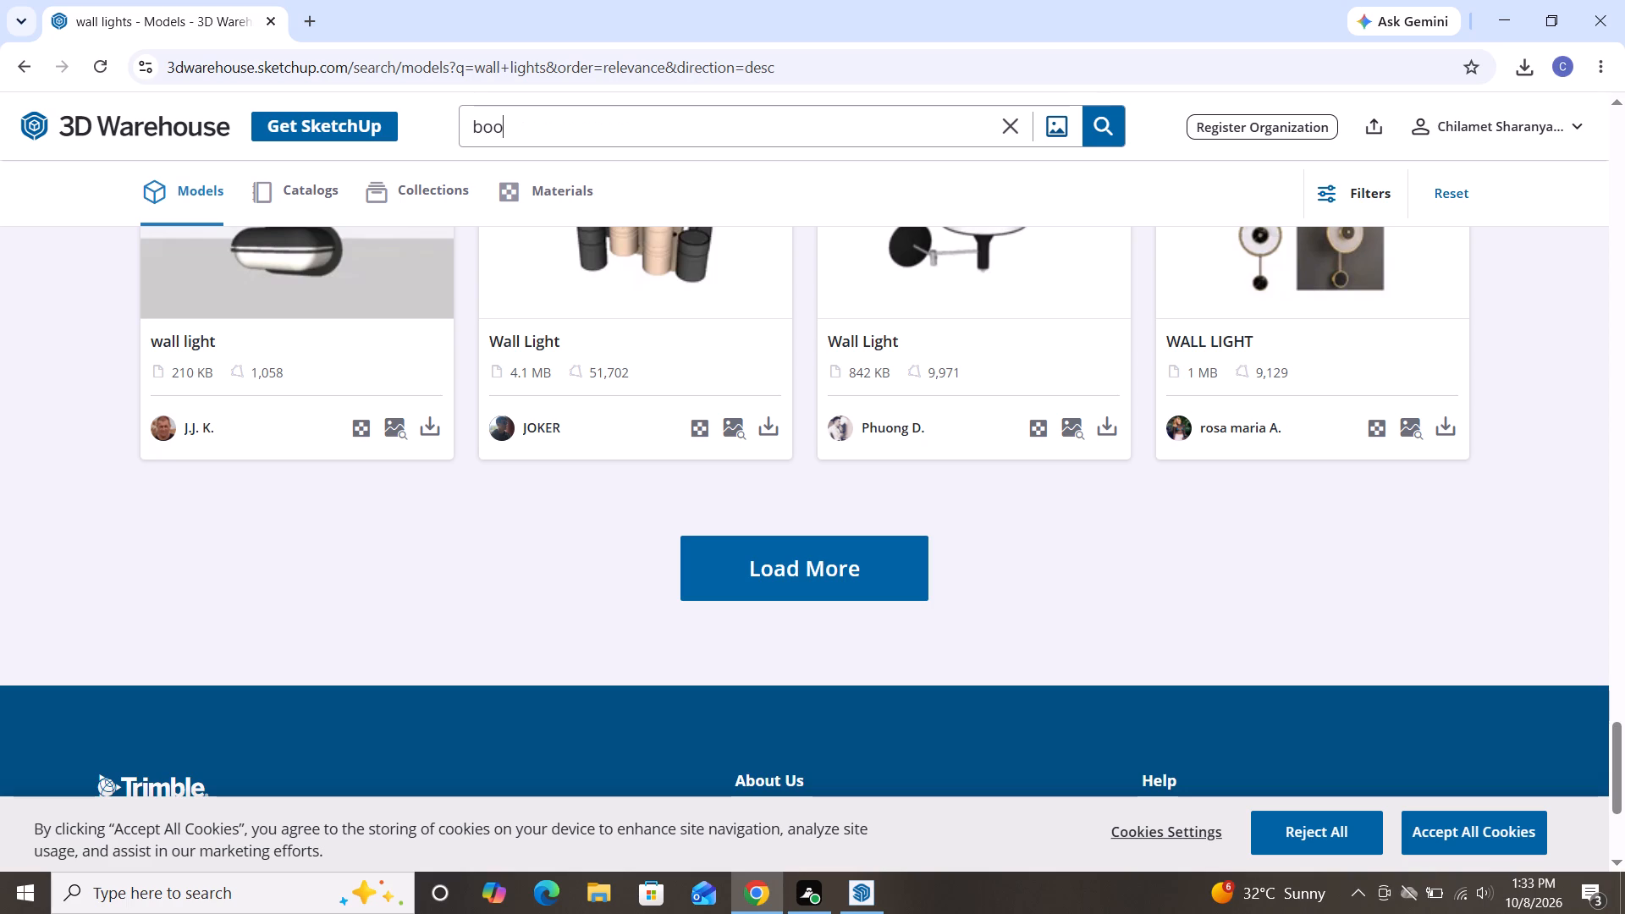
pyautogui.write('m li')
pyautogui.write('ghts')
pyautogui.press('Return')
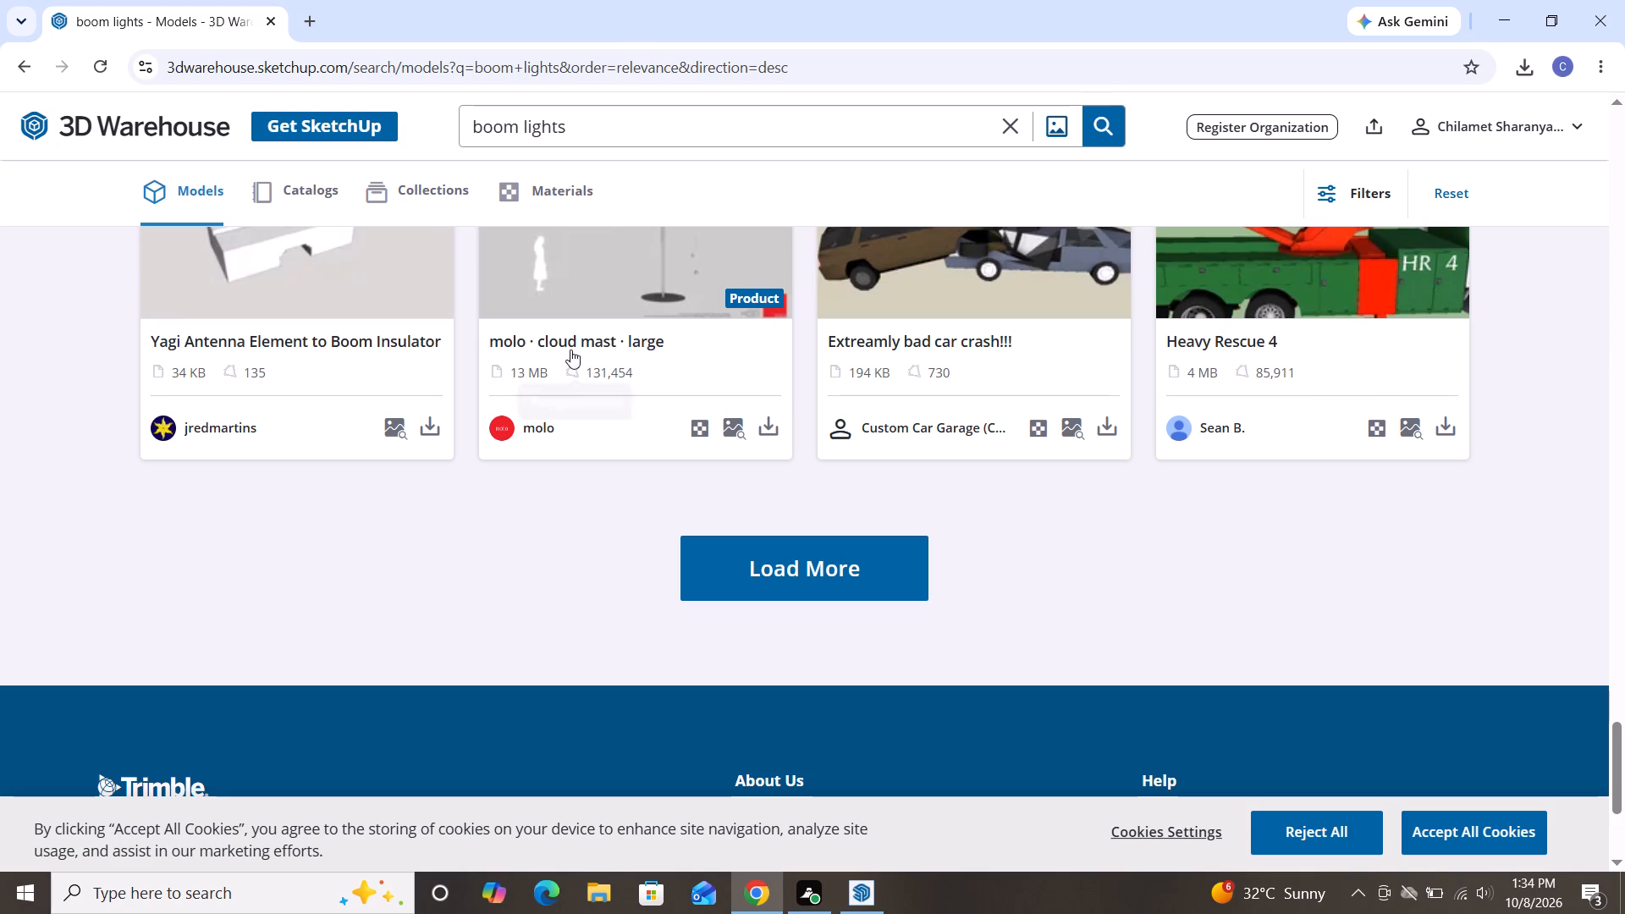
# Look through the boom lights models for a fixture that suits the house facade.
pyautogui.scroll(4, 593, 313)
pyautogui.scroll(4, 617, 421)
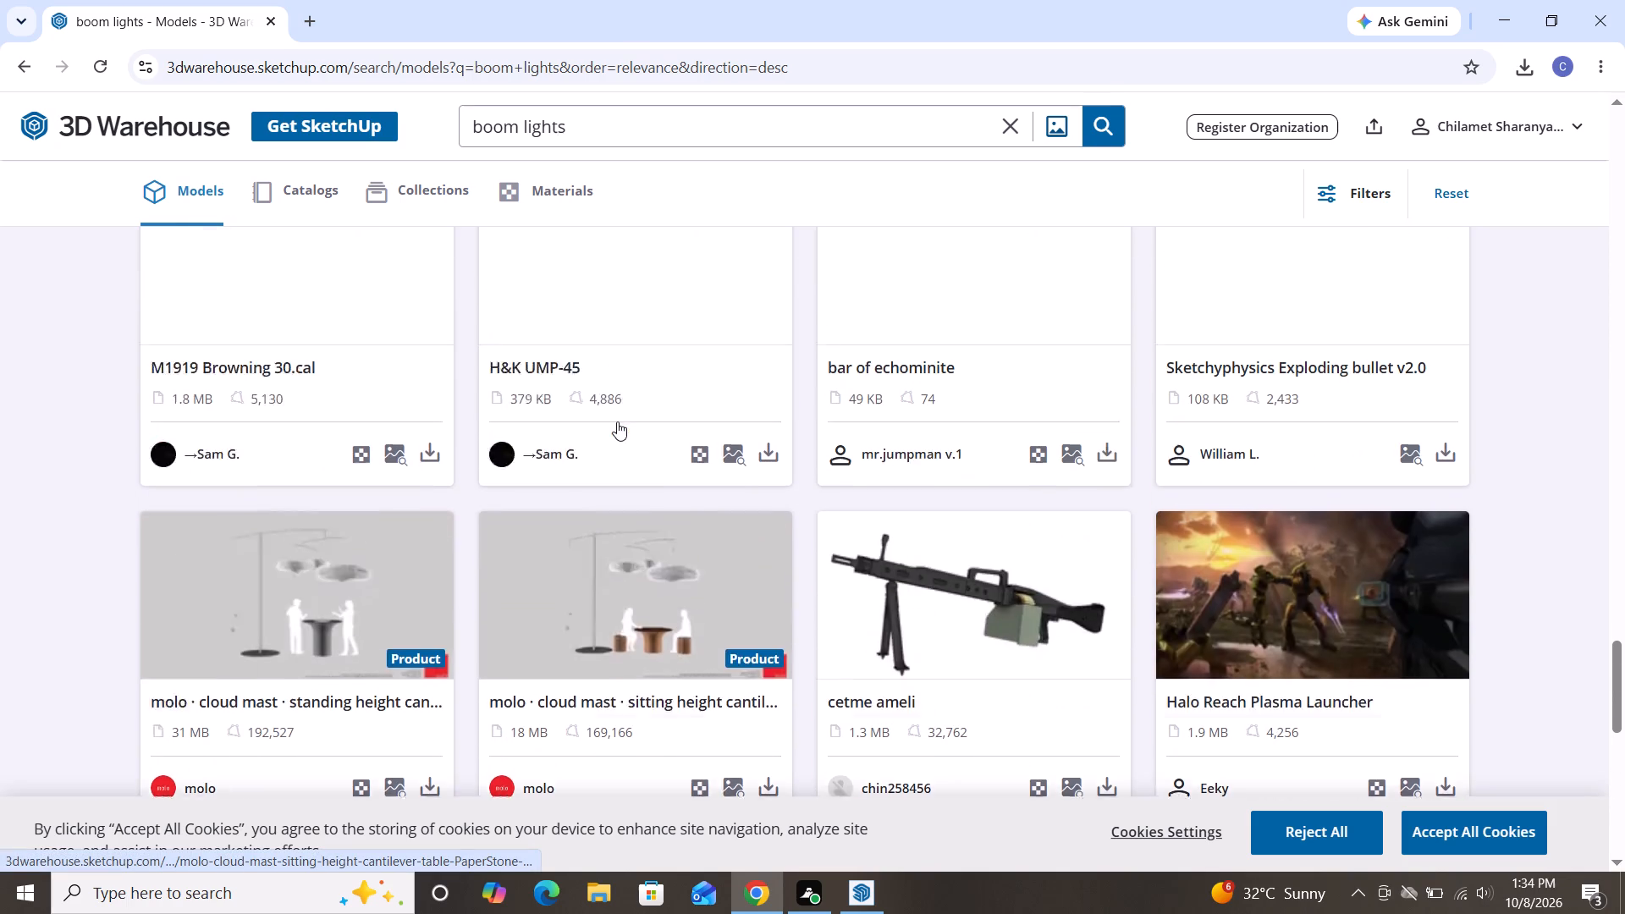
pyautogui.scroll(5, 618, 422)
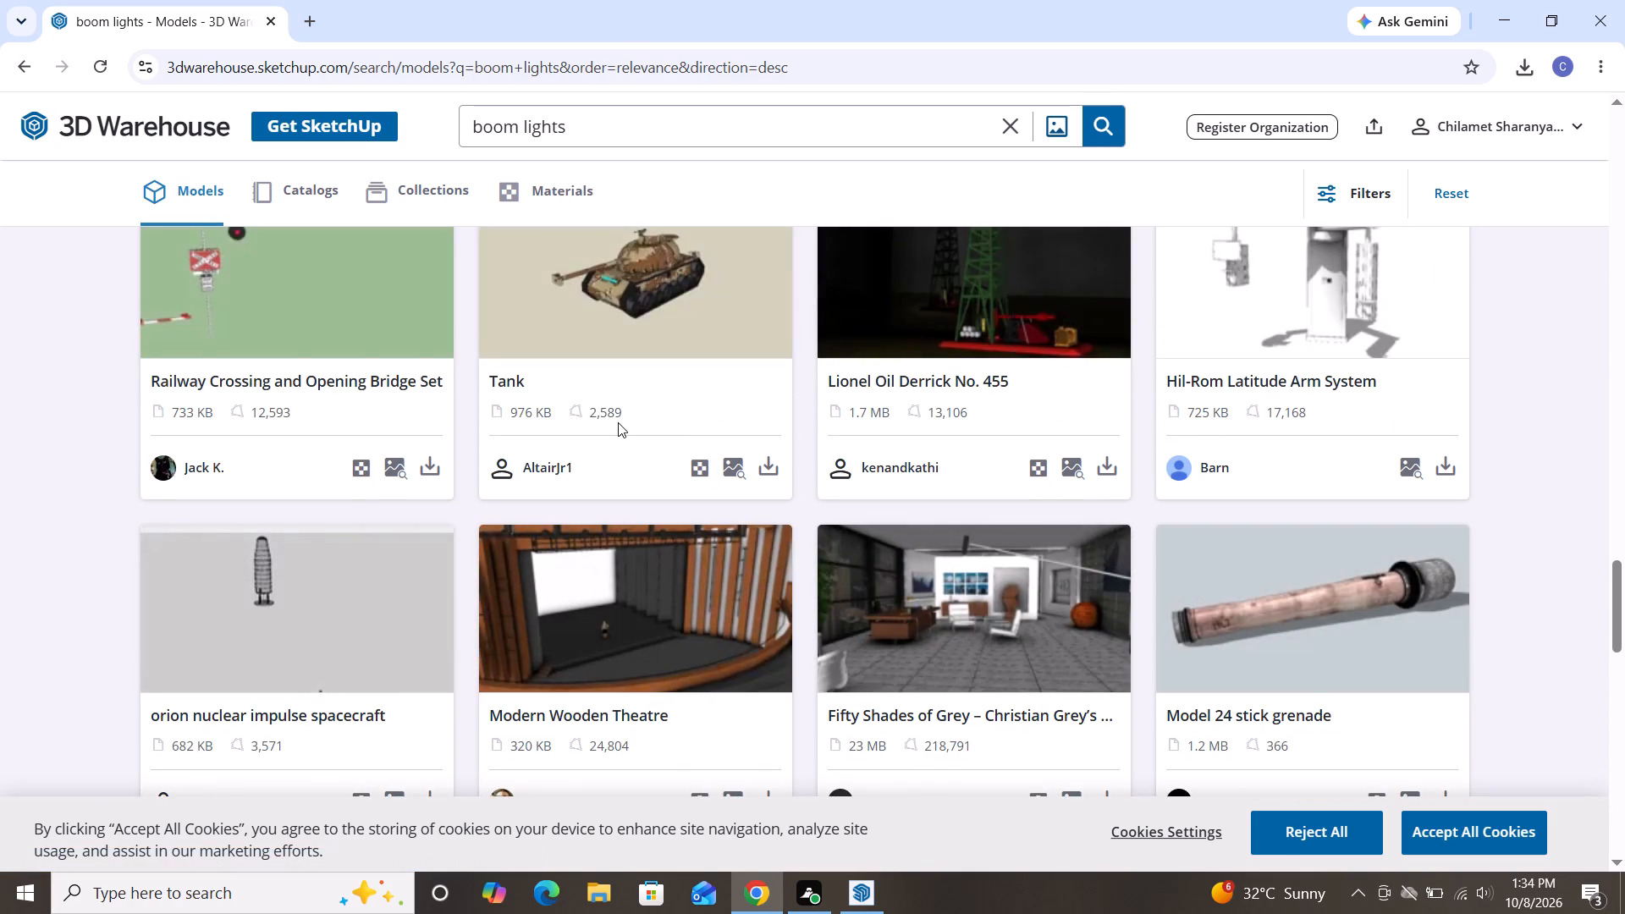
pyautogui.scroll(3, 618, 422)
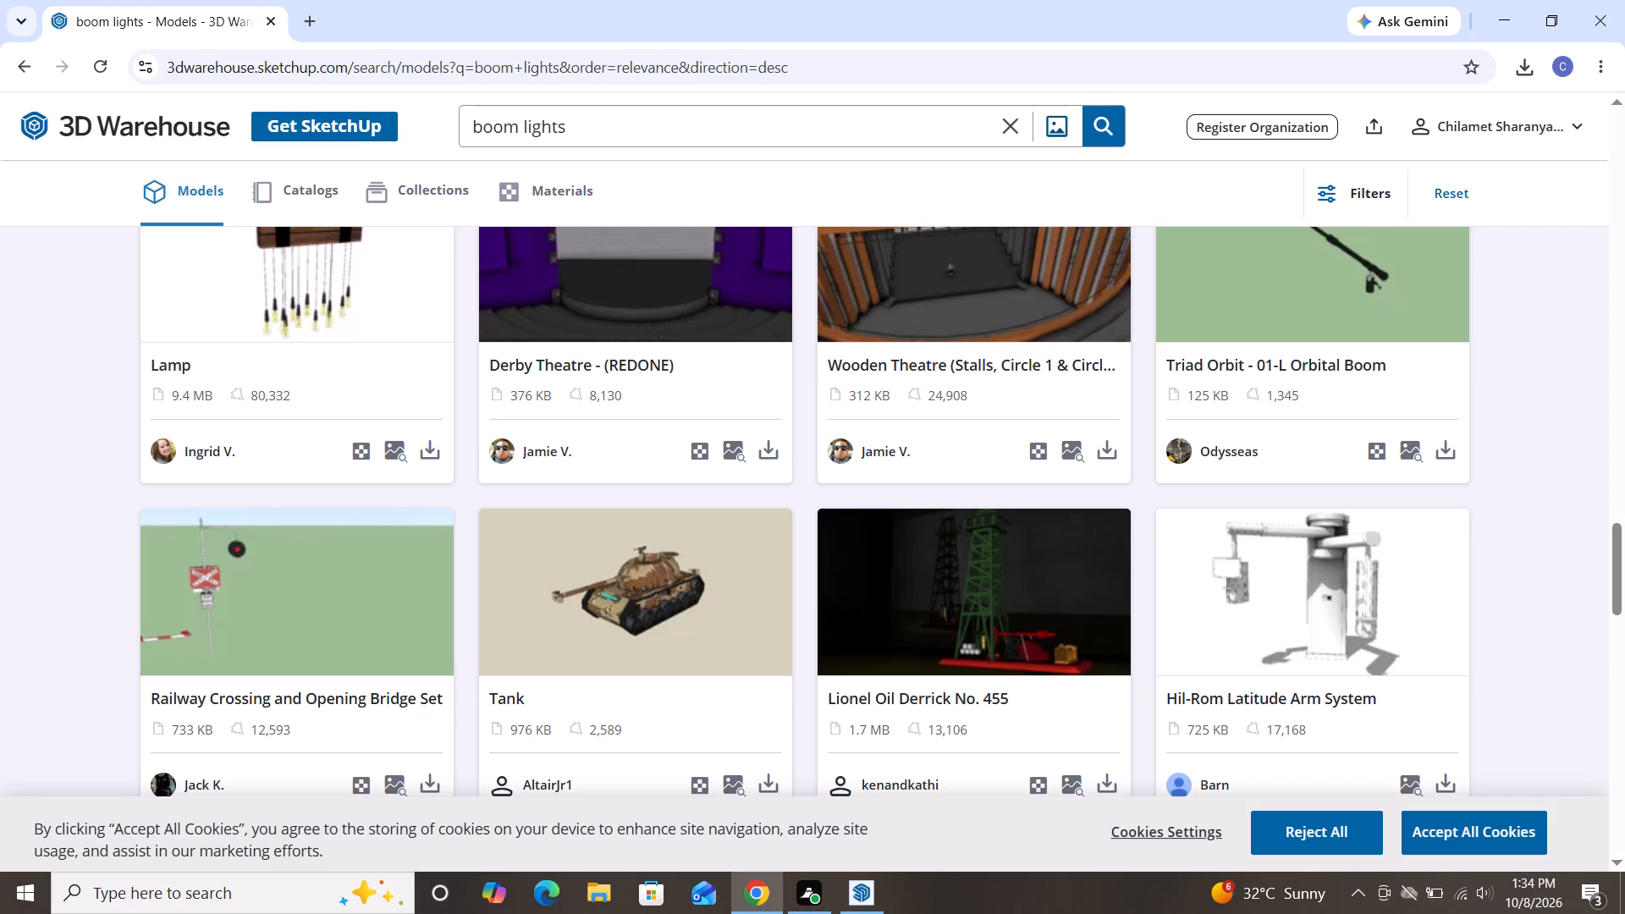
pyautogui.scroll(6, 622, 304)
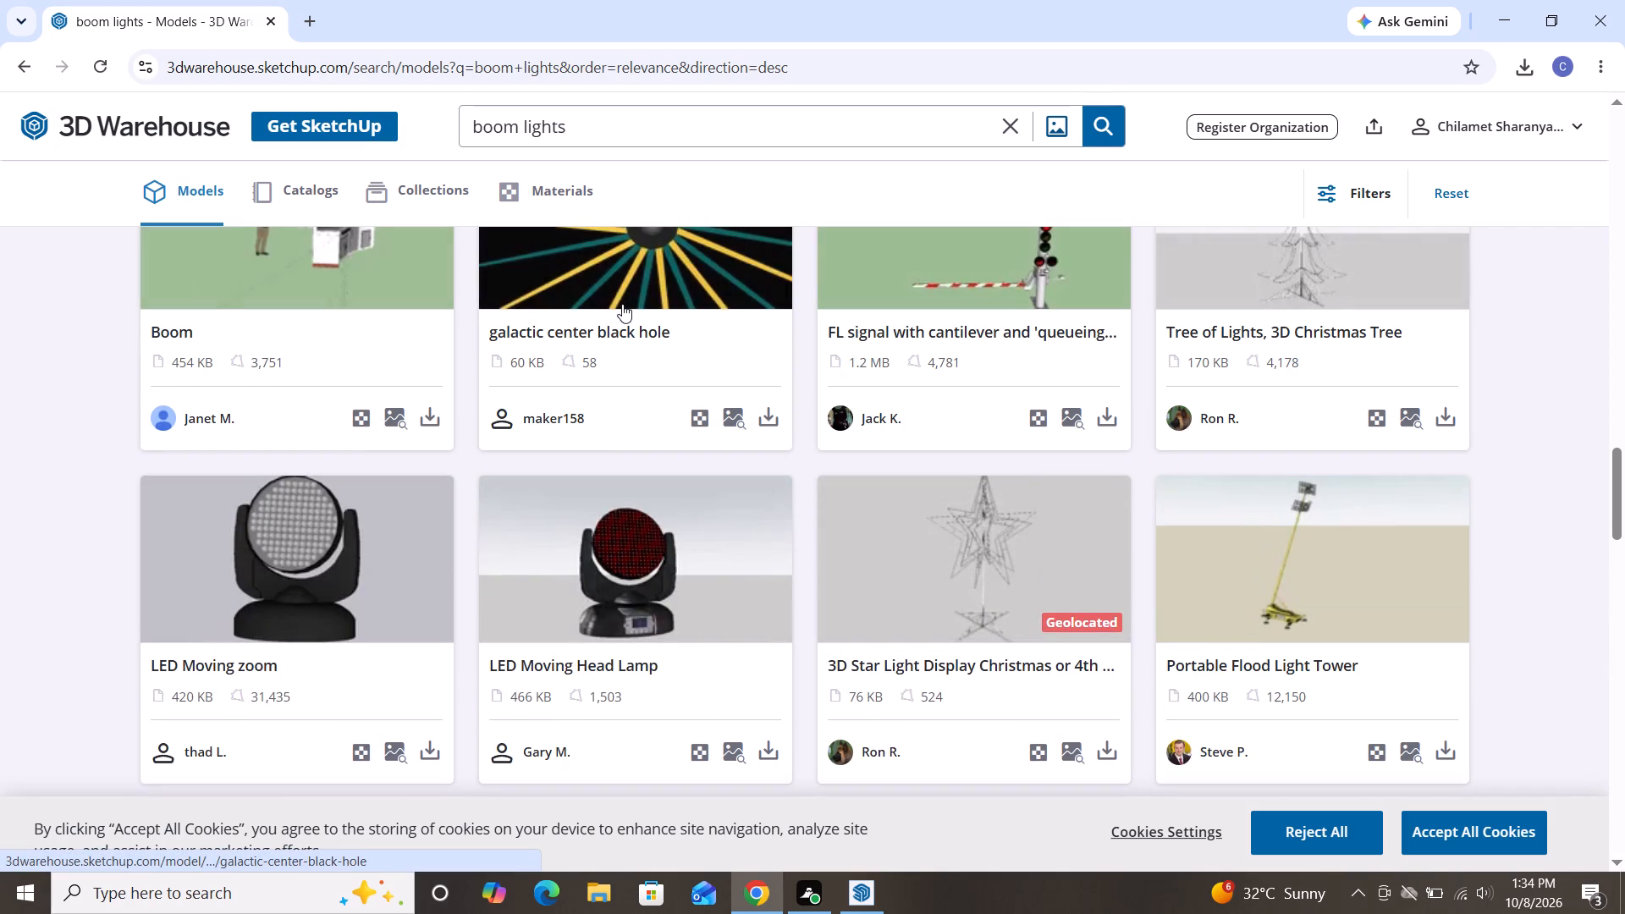
pyautogui.scroll(6, 622, 316)
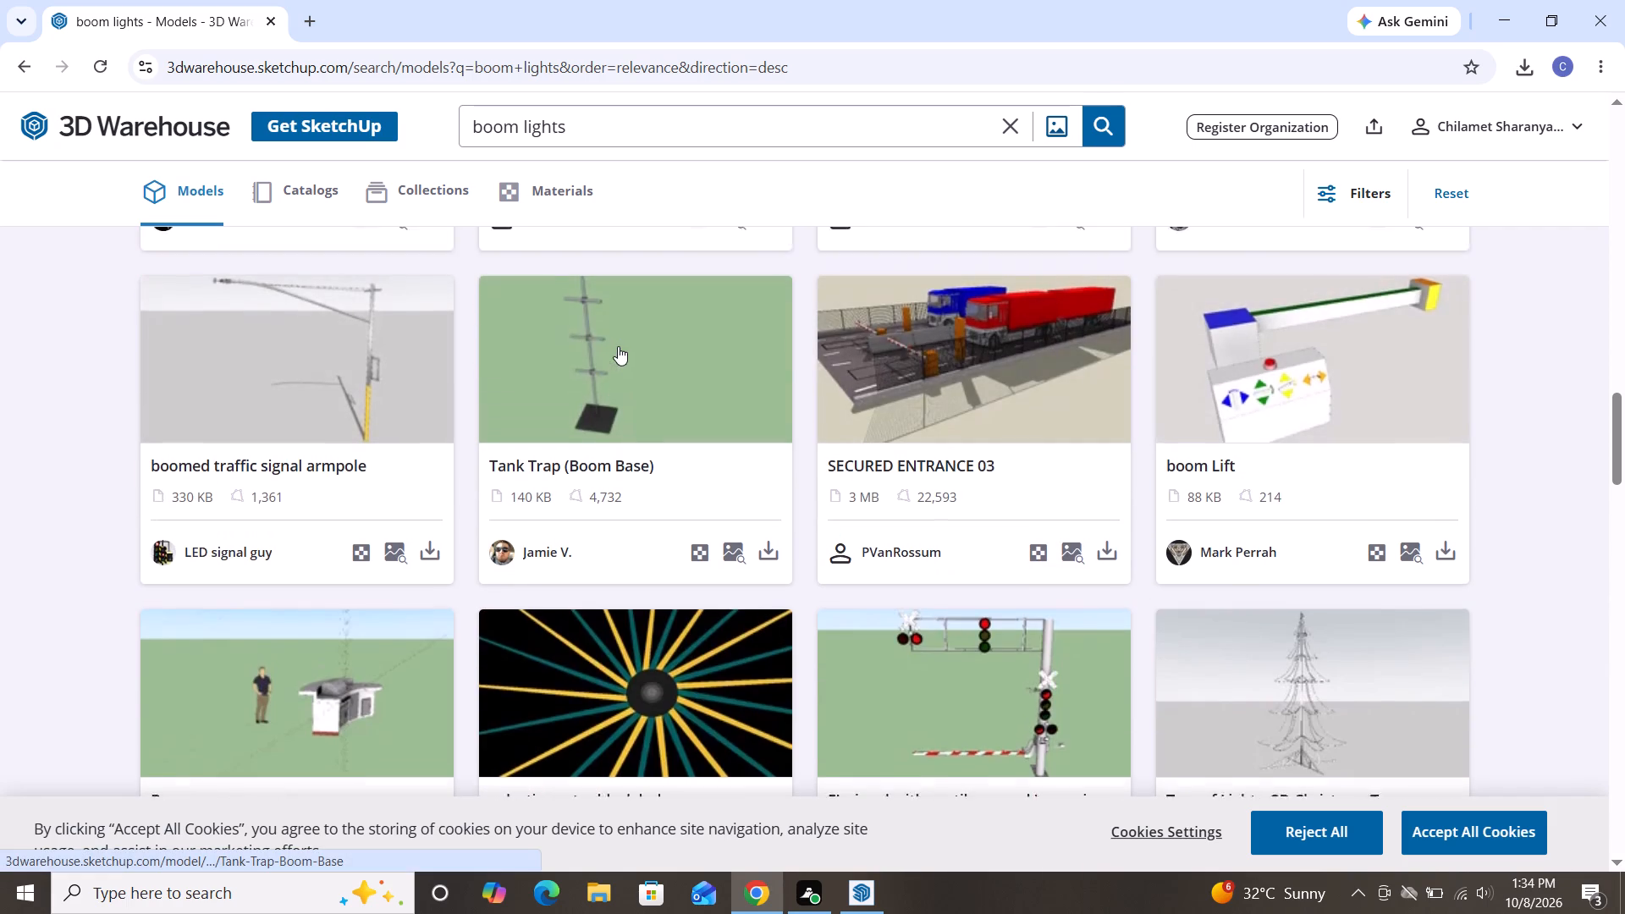
pyautogui.scroll(6, 618, 346)
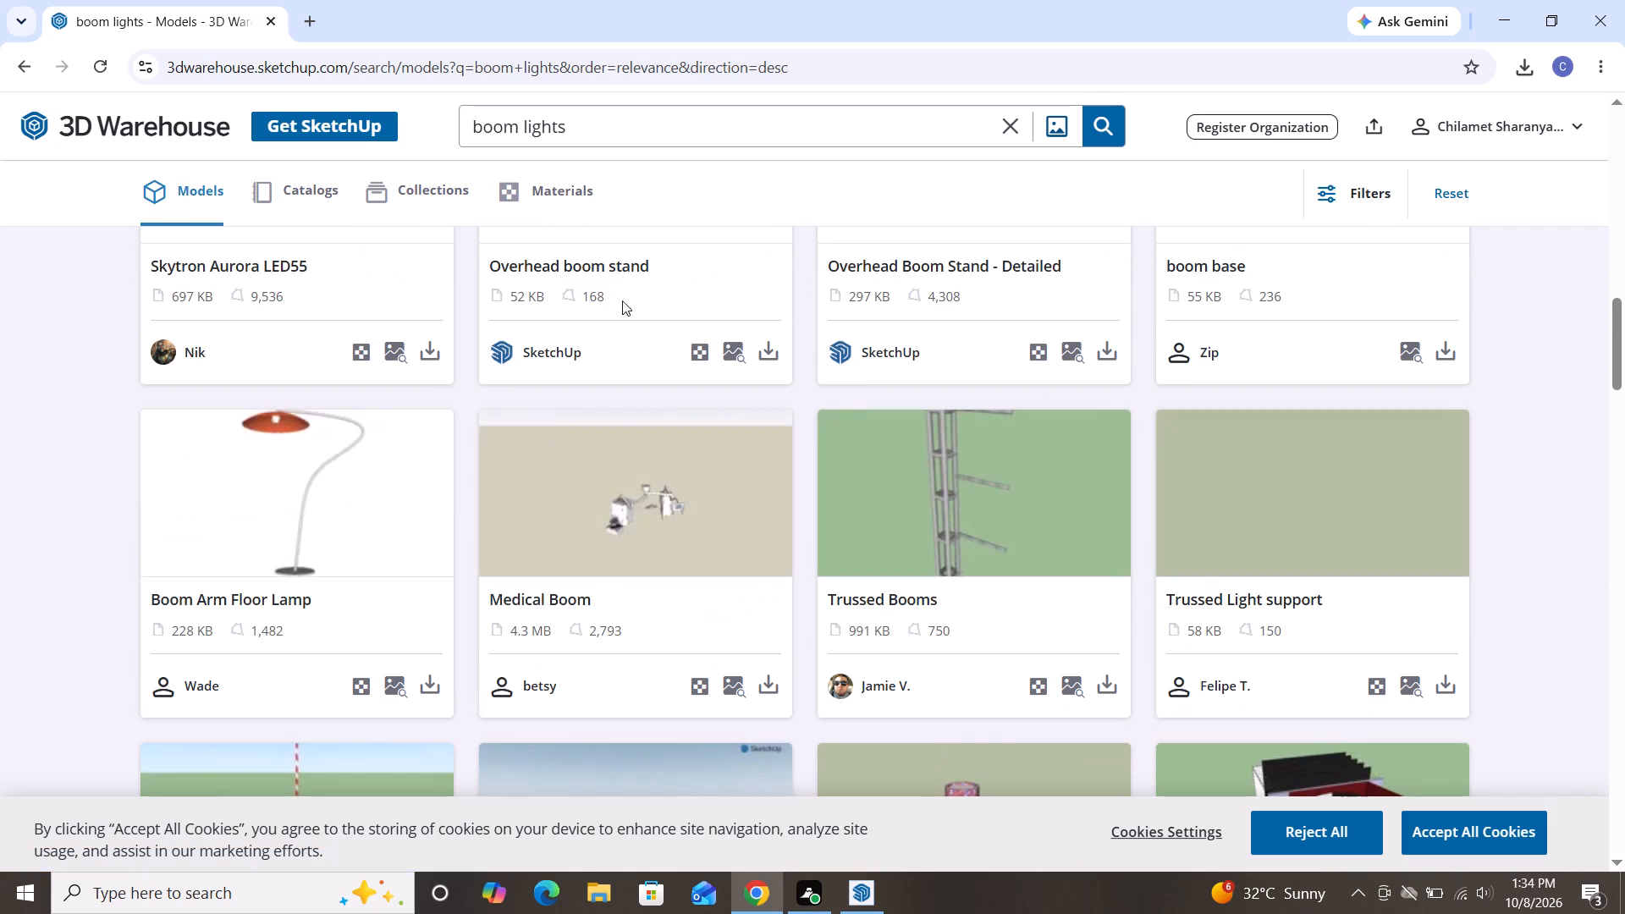
# Search the 3D Warehouse models for "wall lights" again.
pyautogui.moveTo(568, 129); pyautogui.dragTo(466, 130)
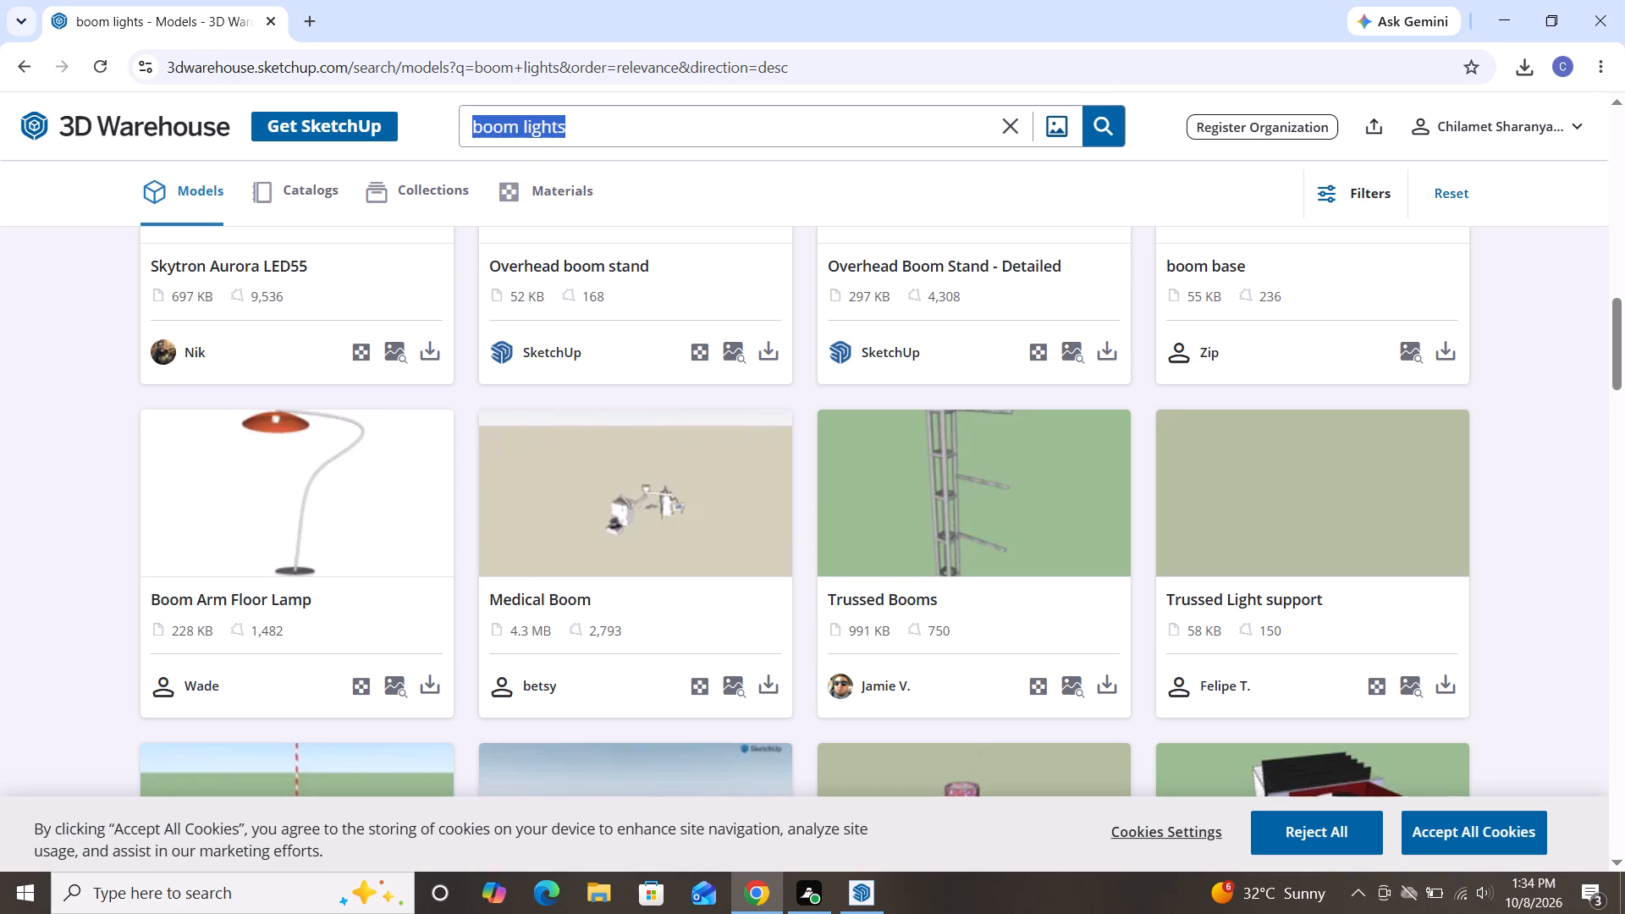
pyautogui.moveTo(466, 130); pyautogui.dragTo(463, 130)
pyautogui.press('Delete')
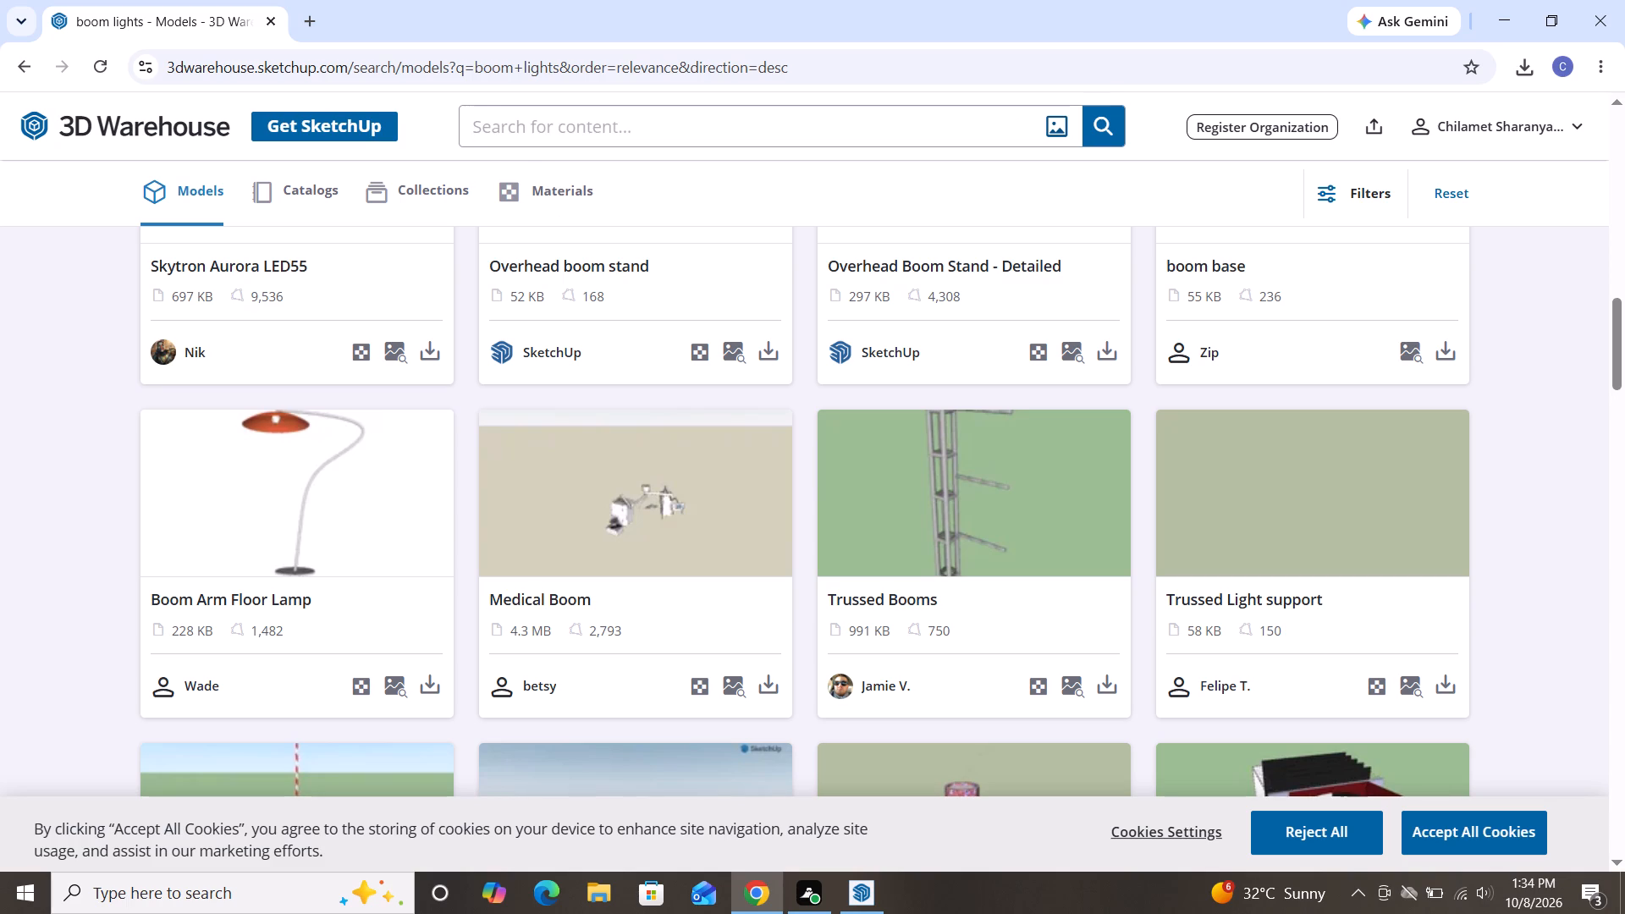
pyautogui.write('wall lights')
pyautogui.press('Return')
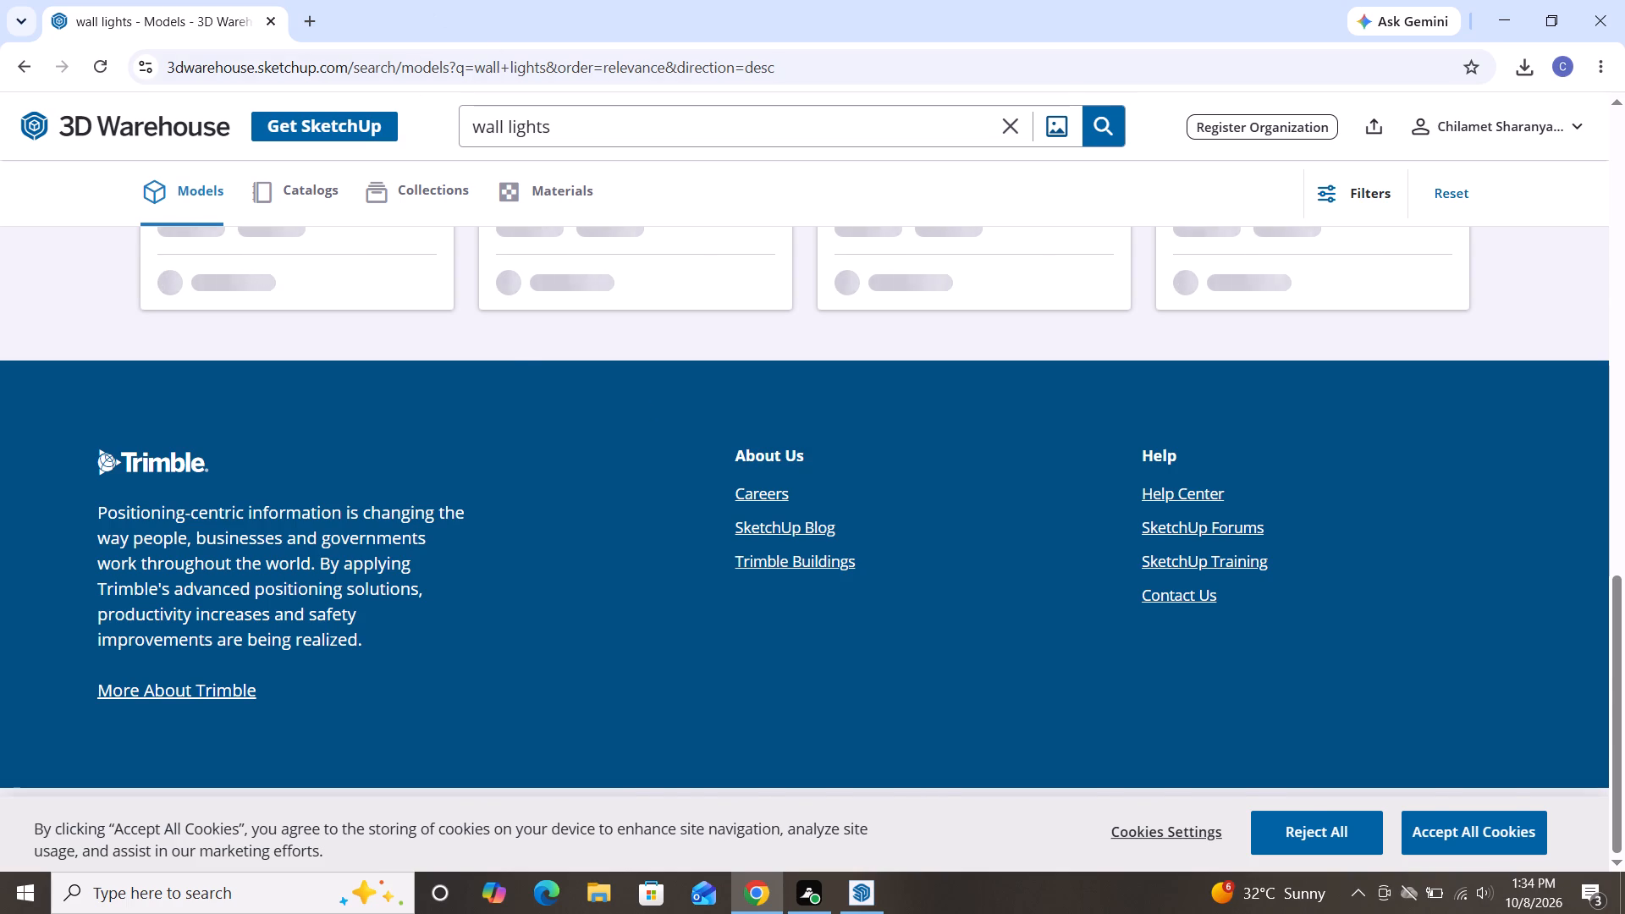
# Find the black cylindrical Outdoor Wall Light among the results and download it as a SketchUp file.
pyautogui.scroll(-1, 657, 478)
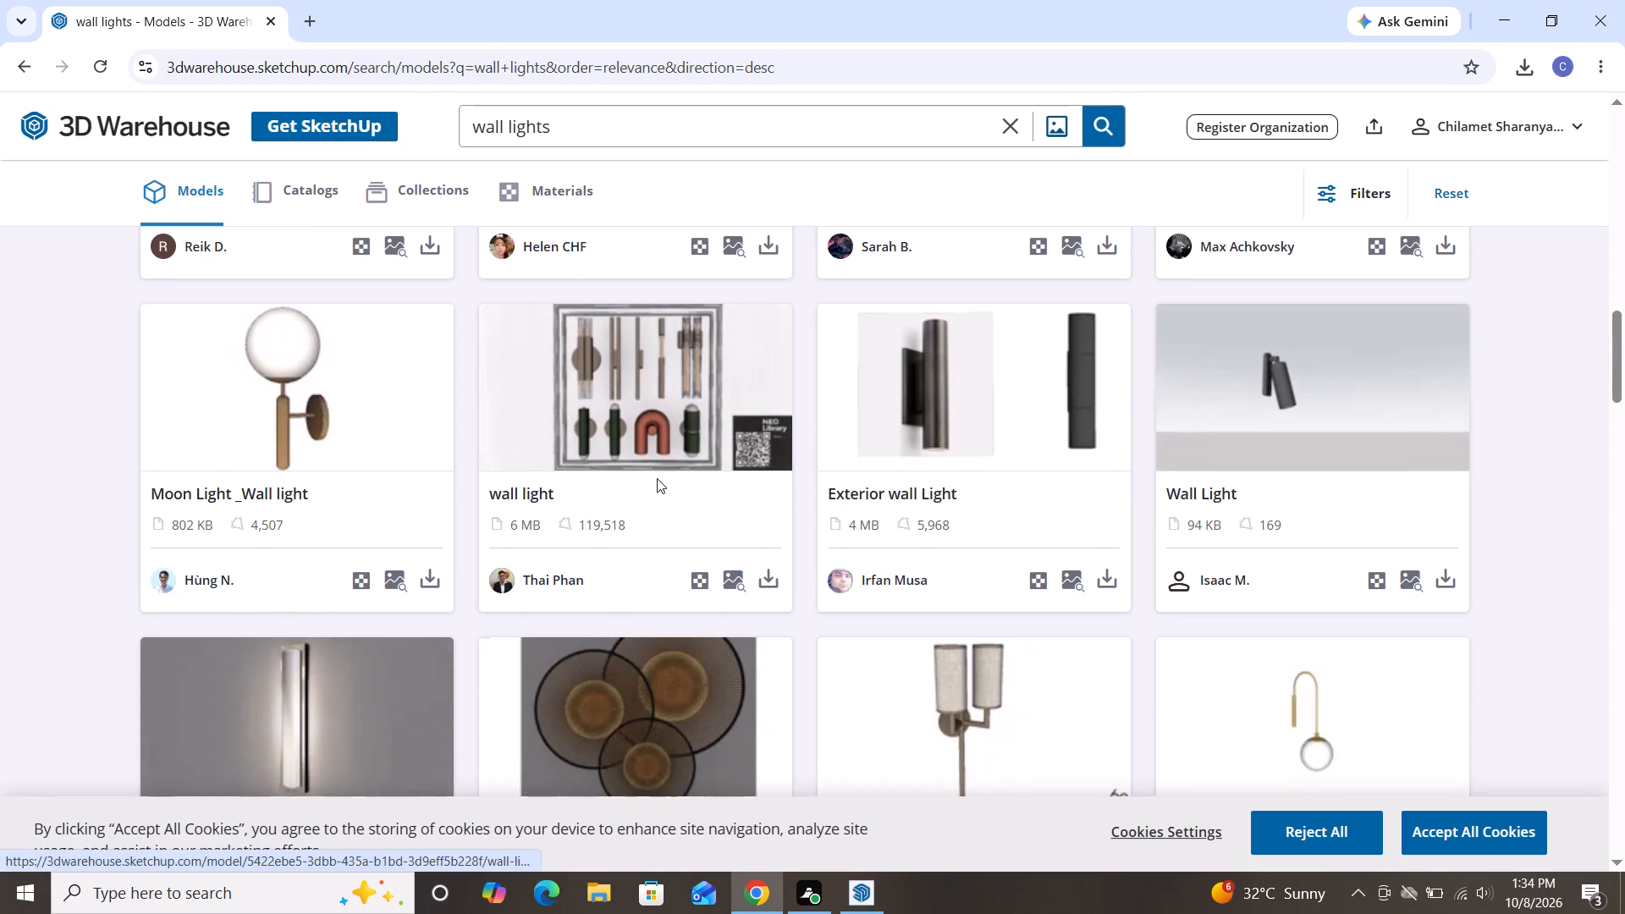
pyautogui.scroll(-6, 657, 478)
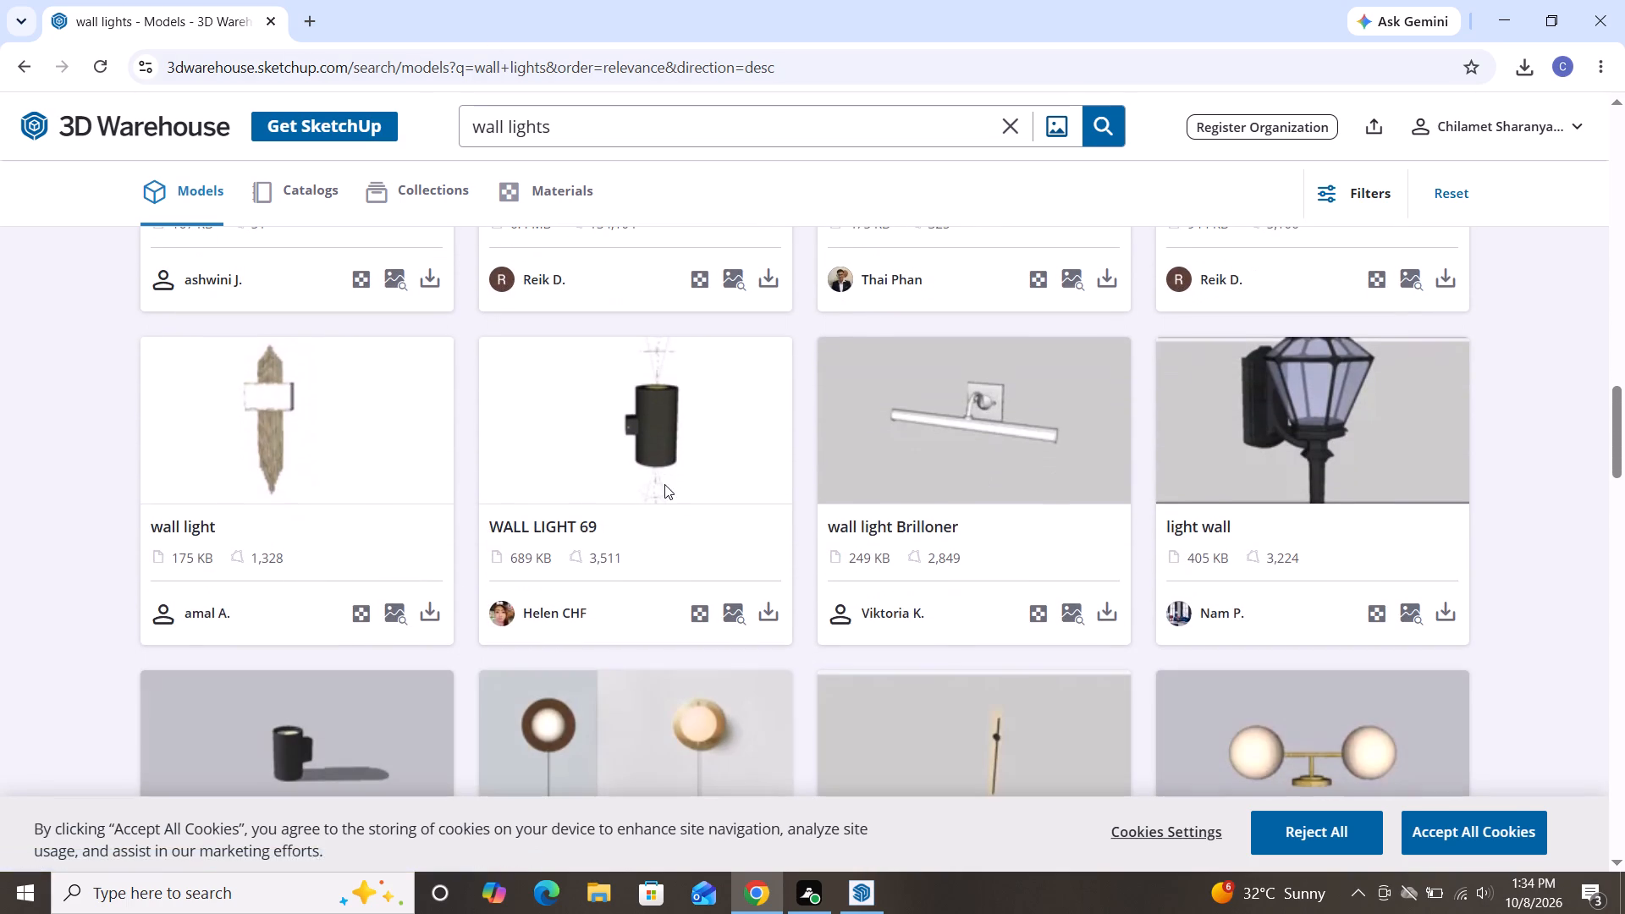
pyautogui.scroll(-2, 664, 484)
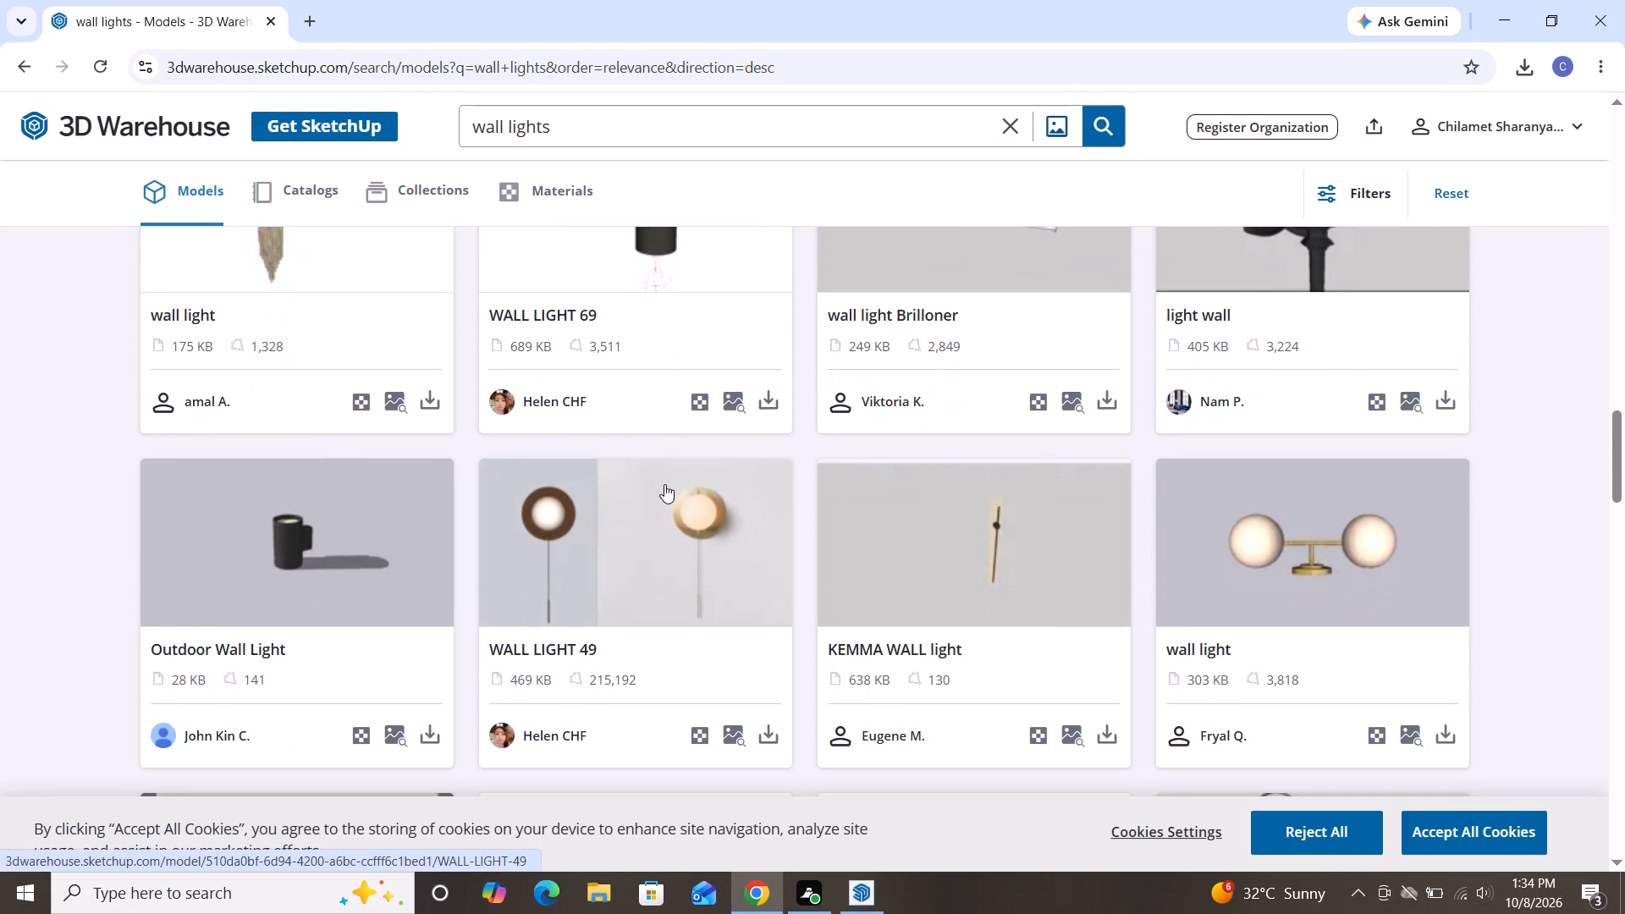
pyautogui.scroll(-1, 664, 484)
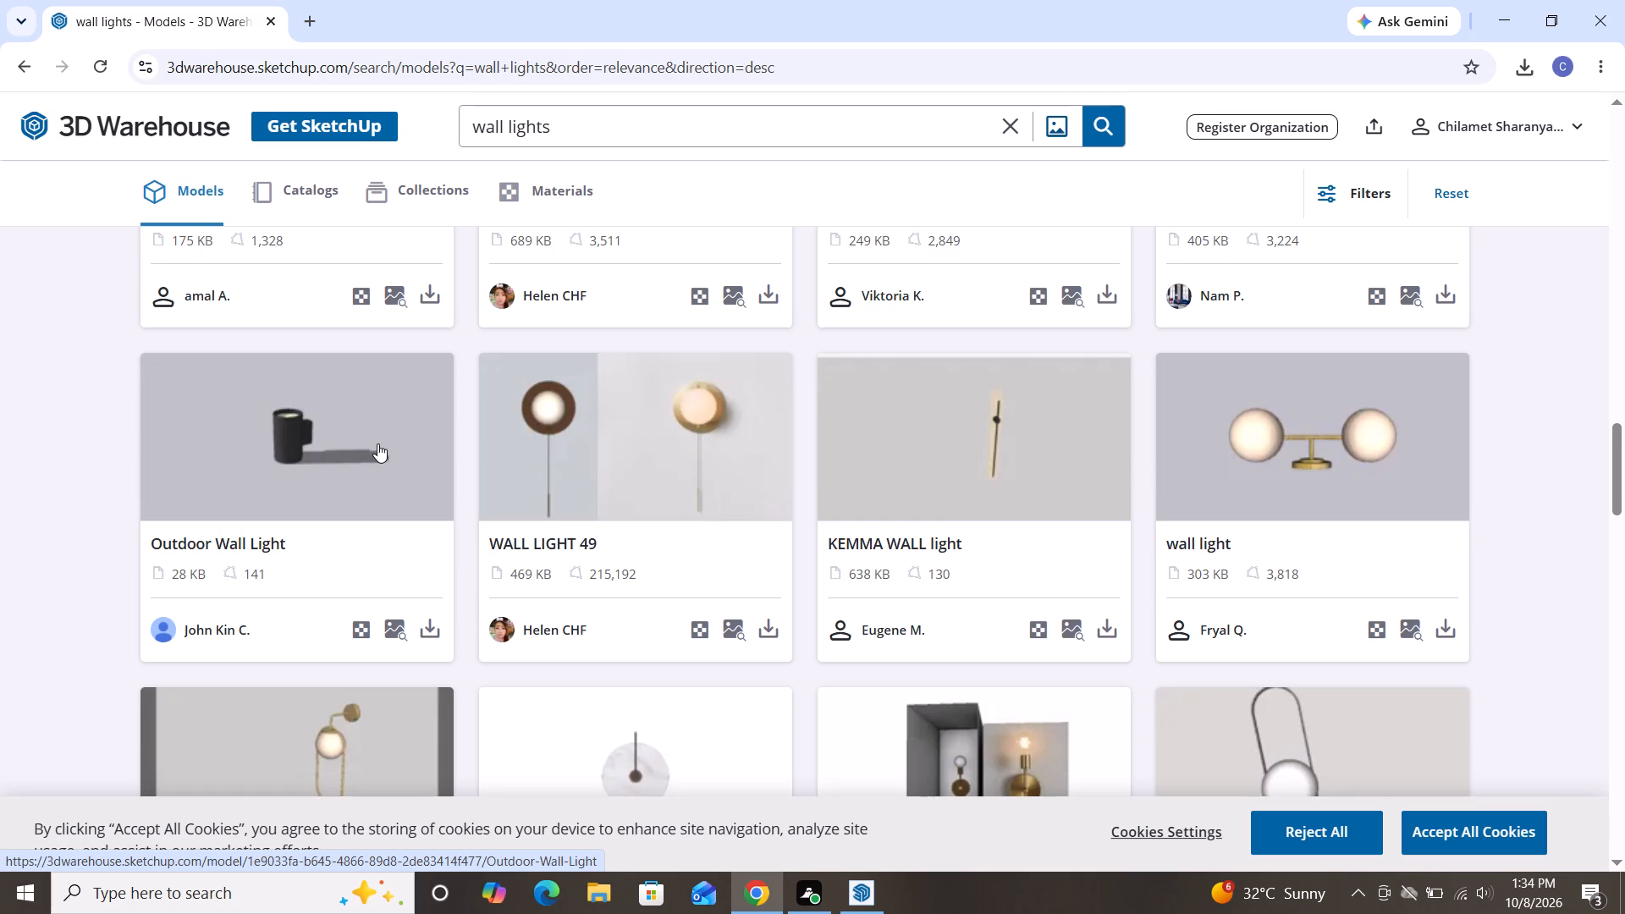
pyautogui.scroll(2, 420, 416)
pyautogui.scroll(-1, 420, 416)
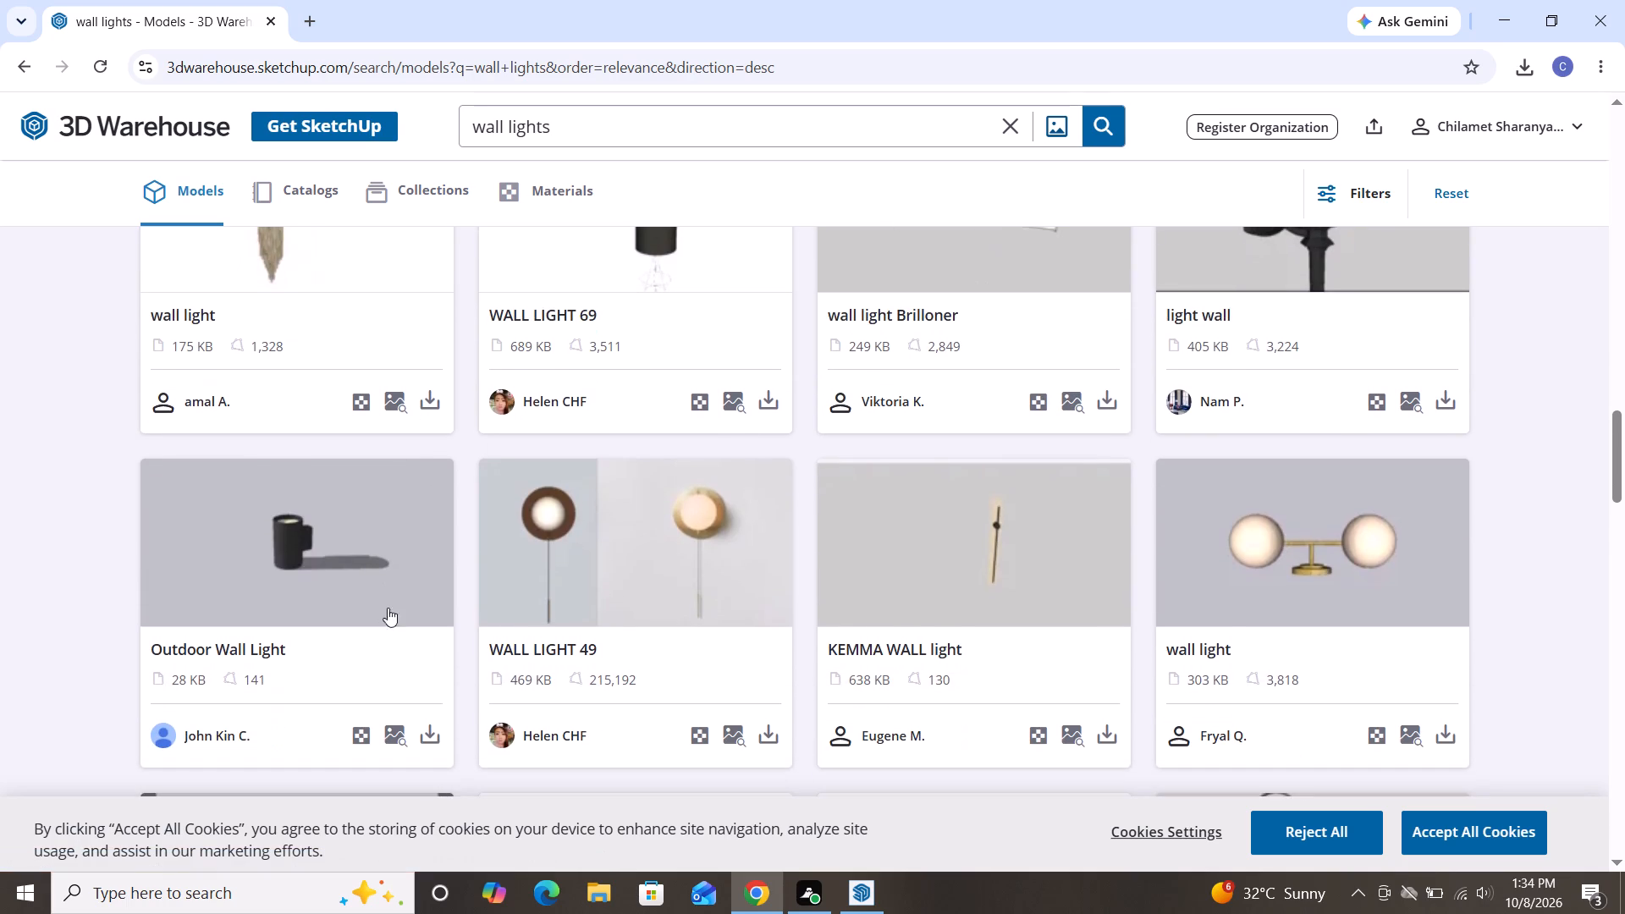
pyautogui.scroll(1, 399, 601)
pyautogui.scroll(-1, 403, 588)
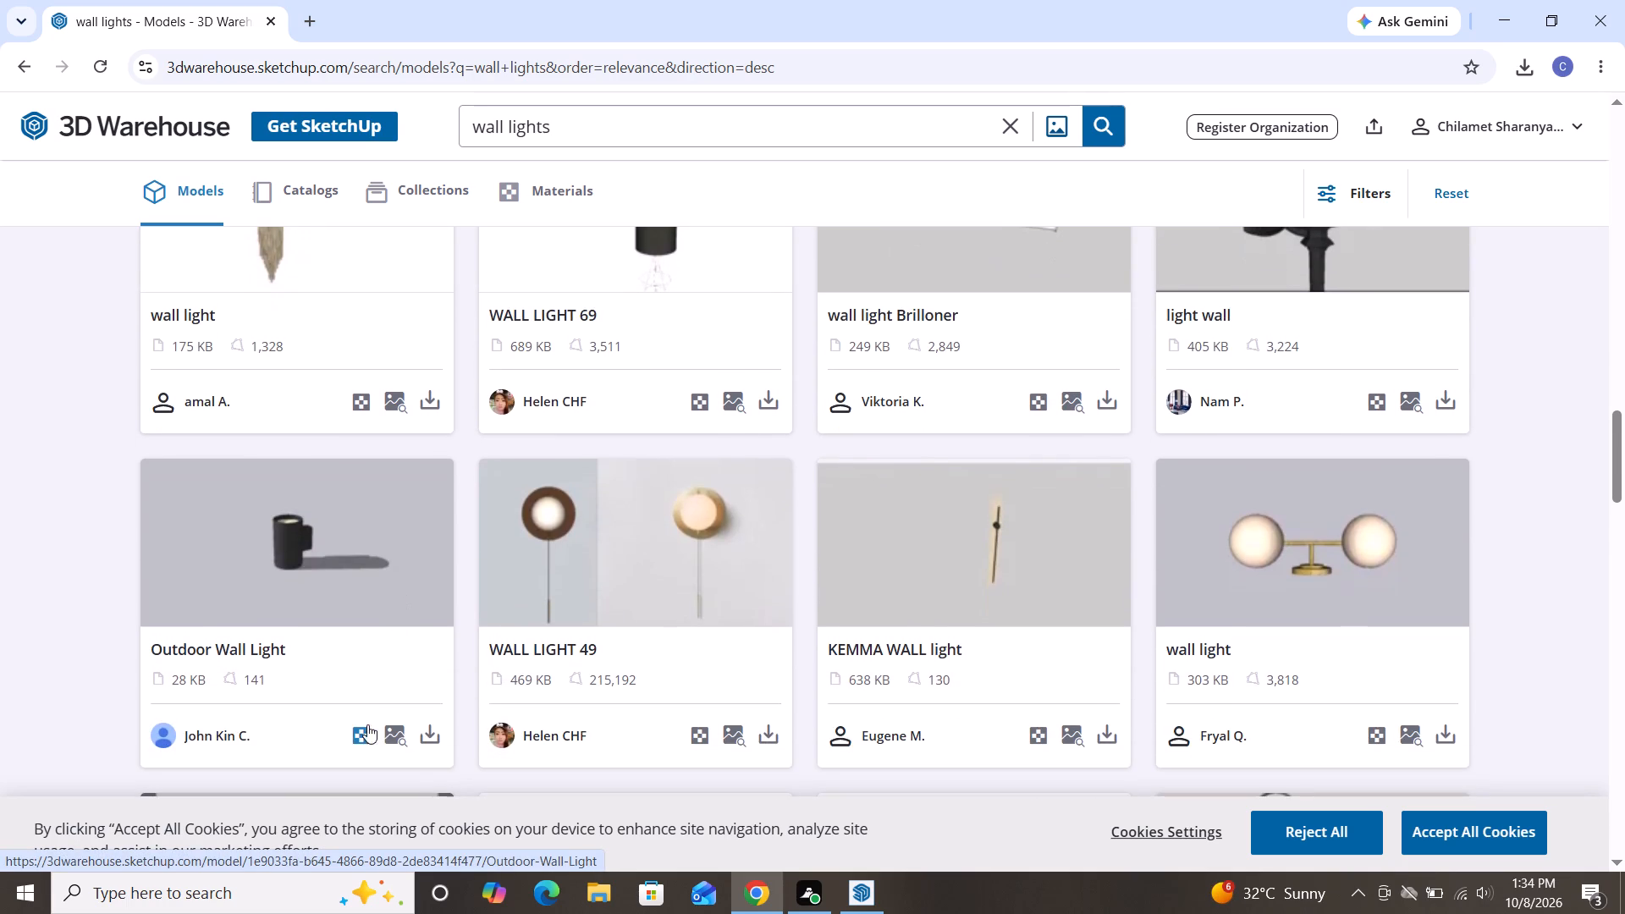
pyautogui.click(432, 735)
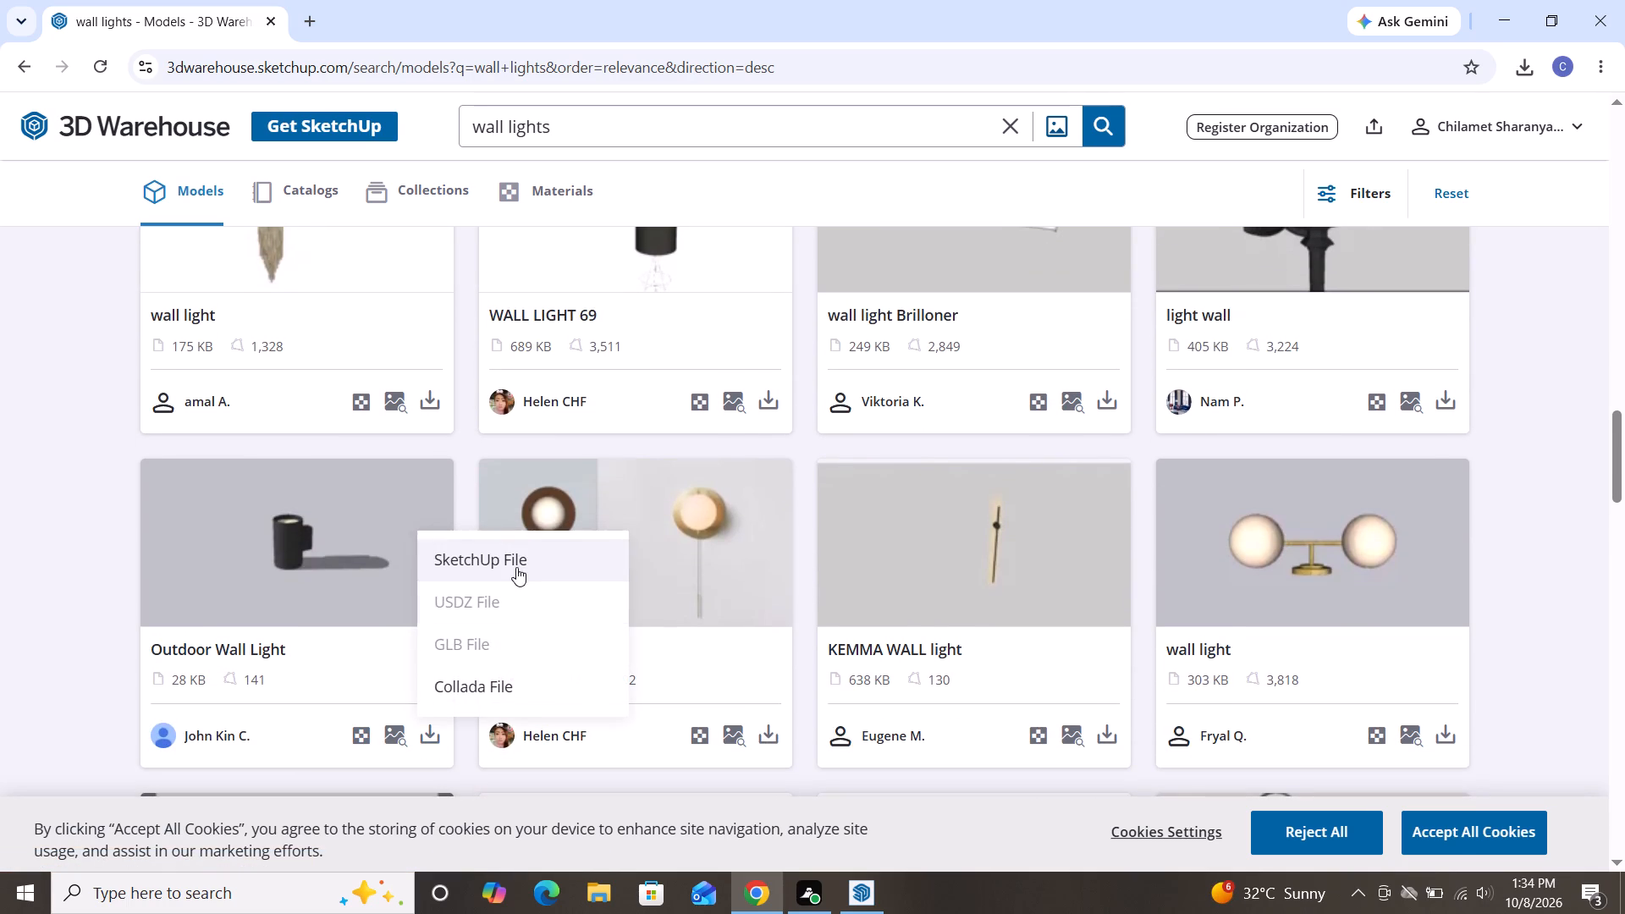
pyautogui.click(524, 559)
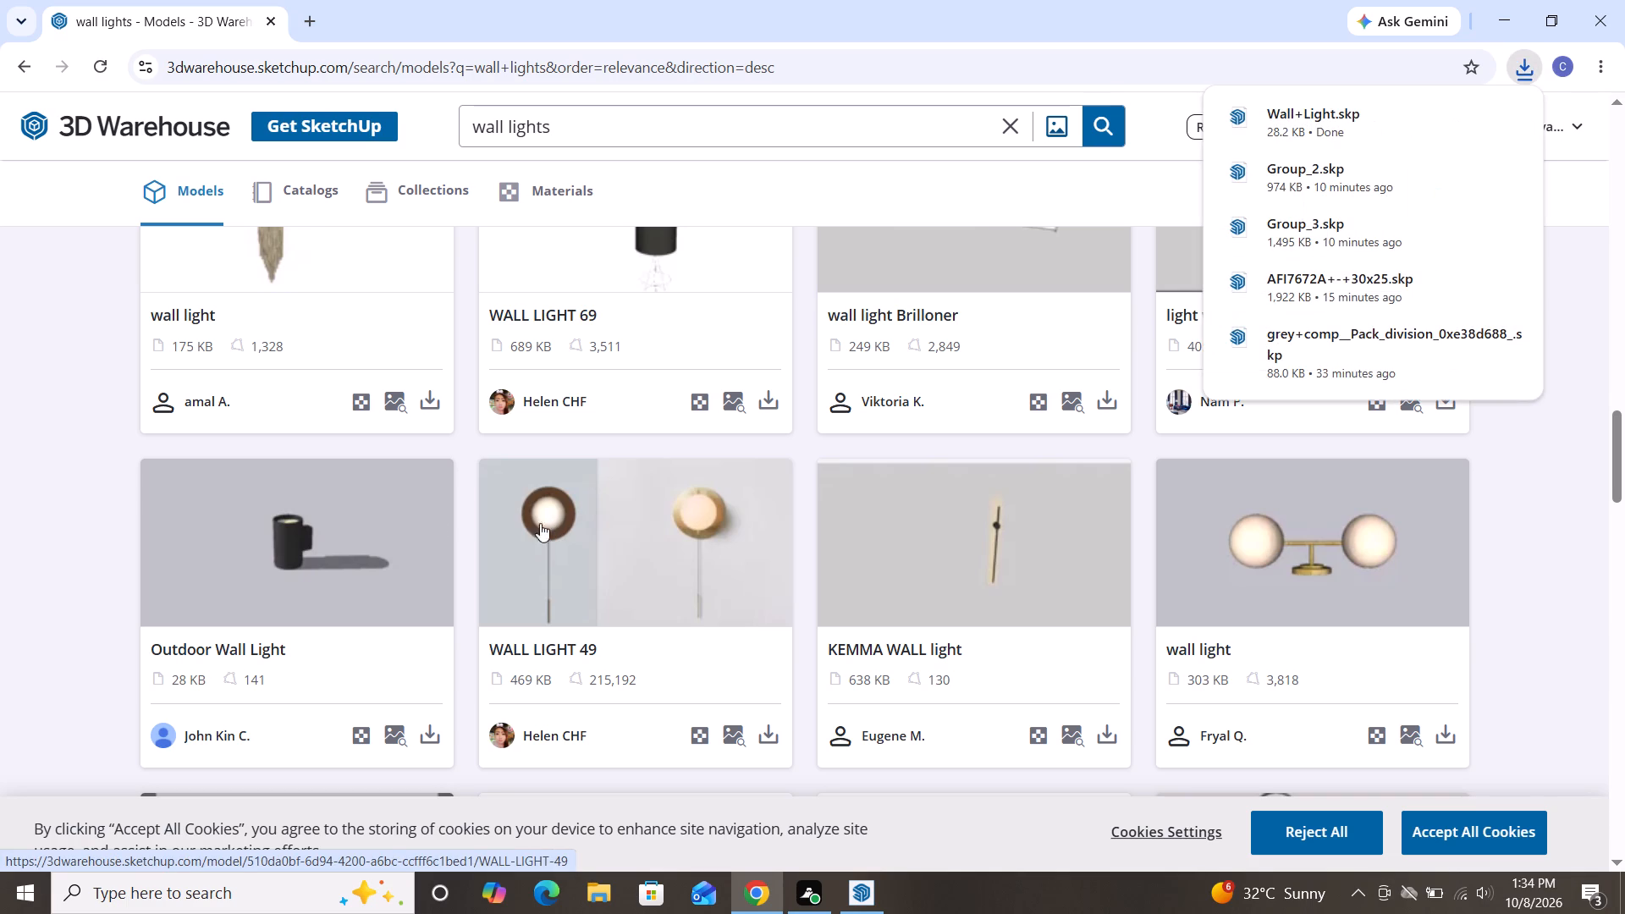
pyautogui.scroll(-1, 0, 86)
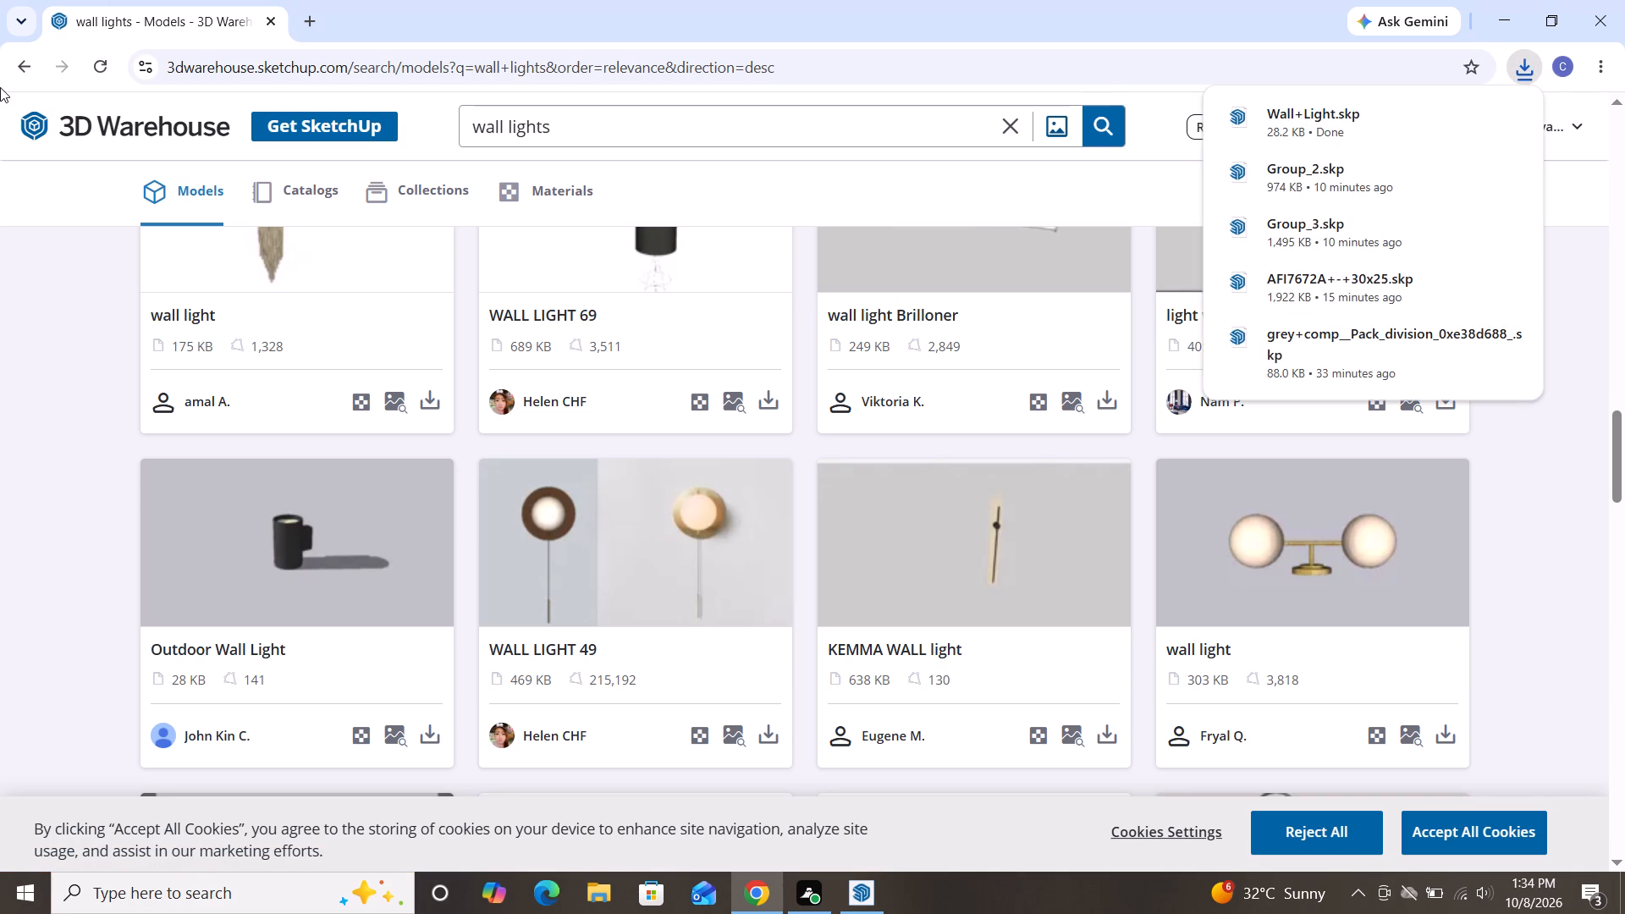
pyautogui.click(22, 68)
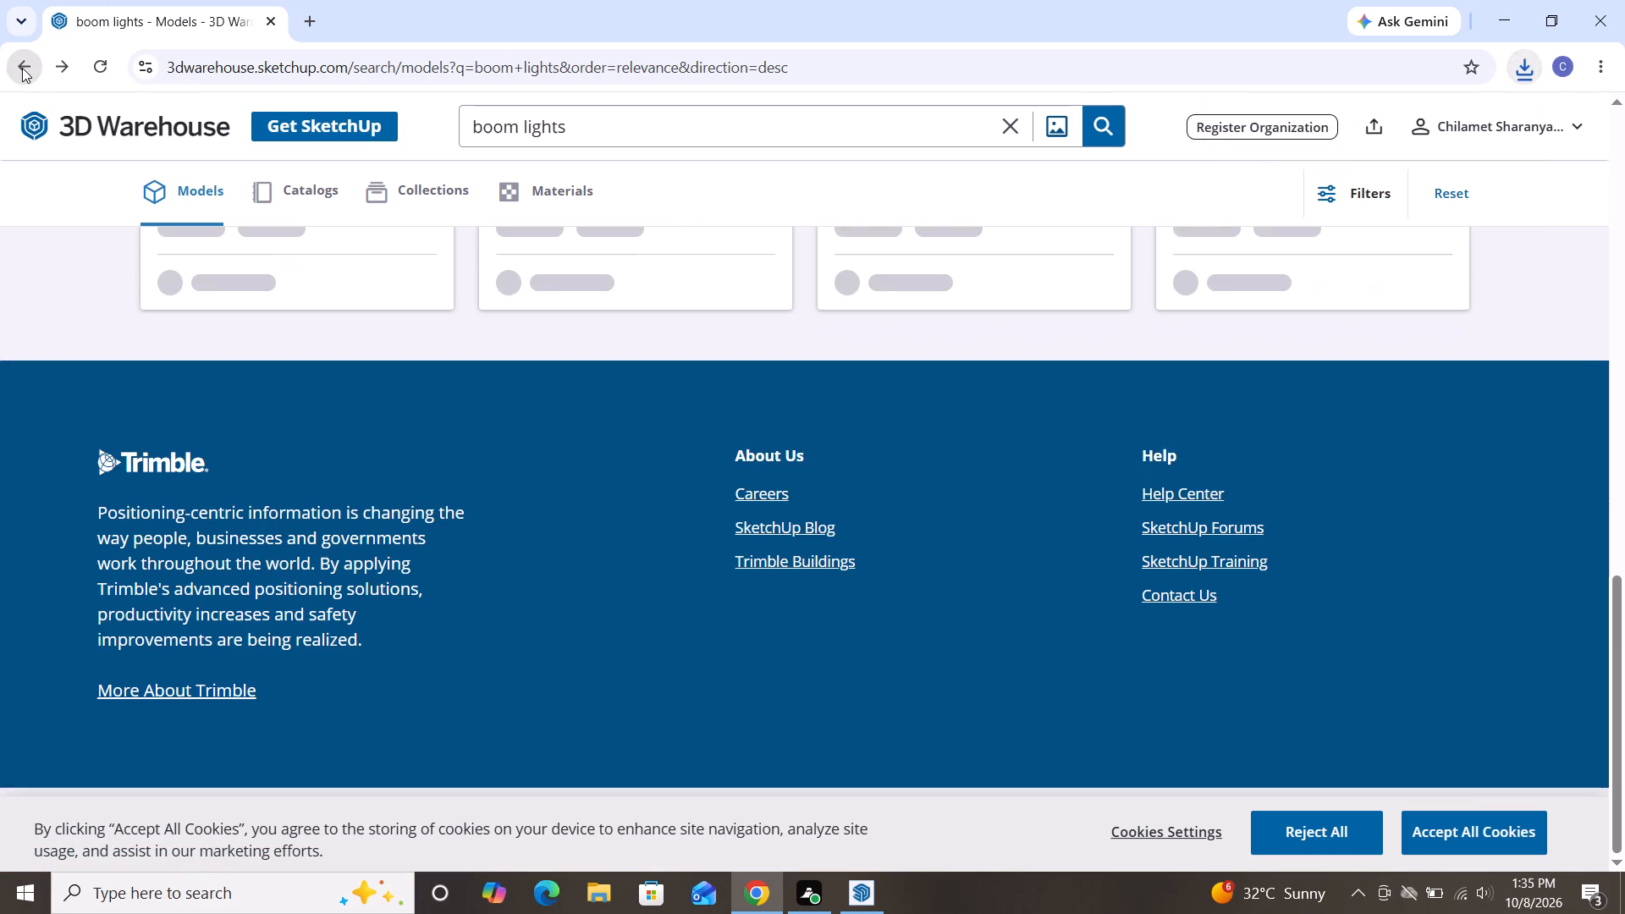
# Switch to SketchUp, import the downloaded Wall+Light file and place it in the empty space beside the house.
pyautogui.click(861, 883)
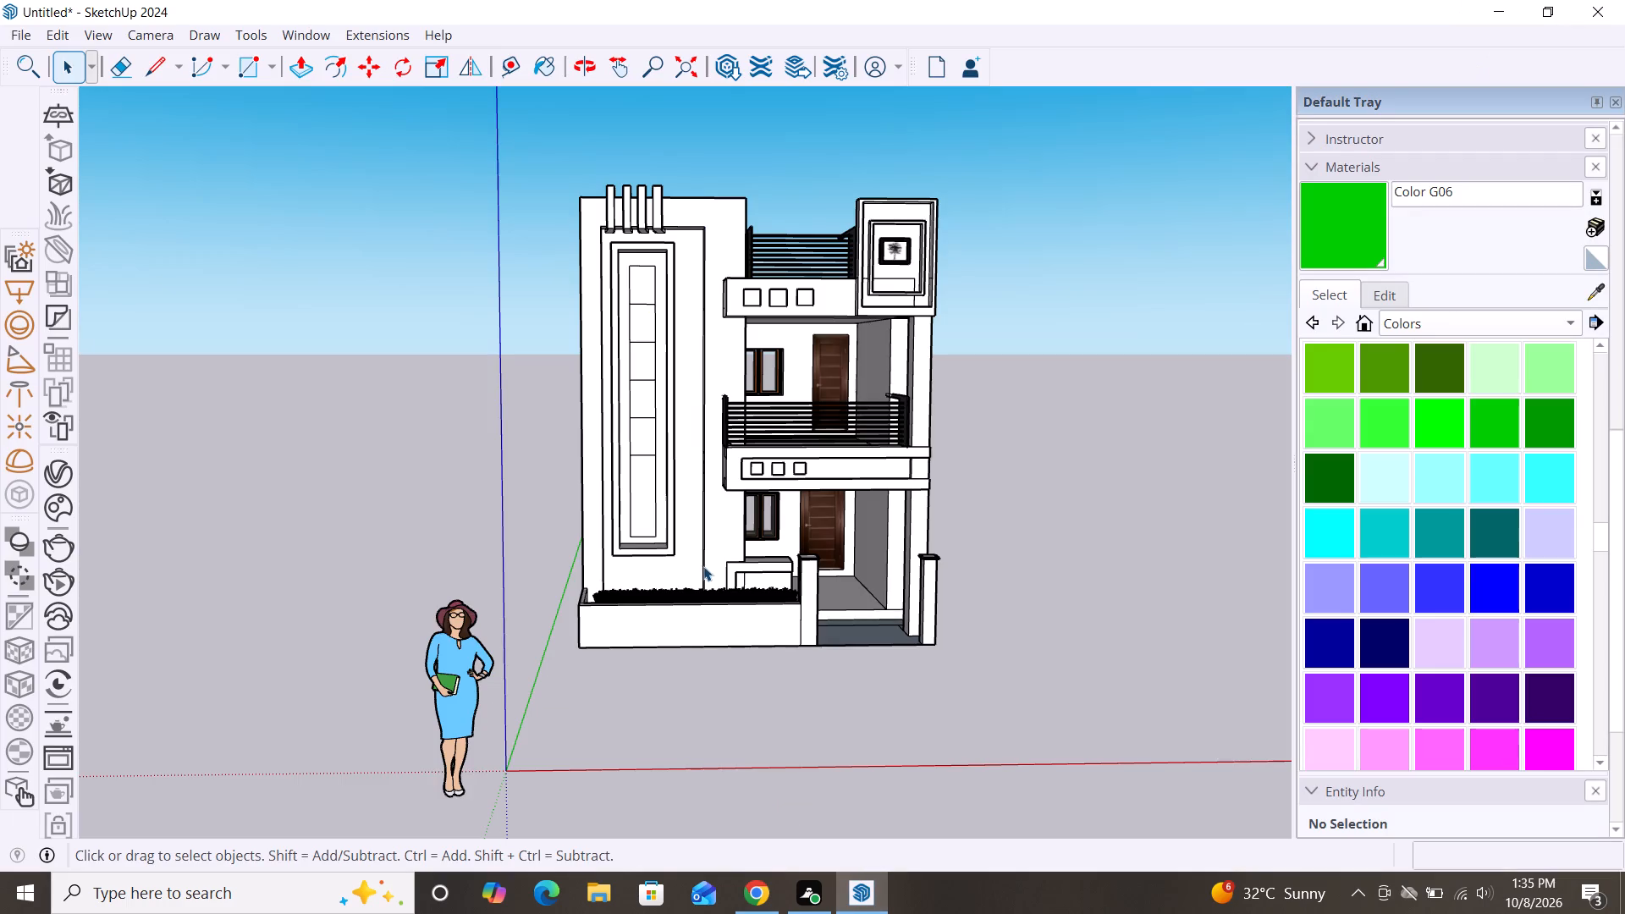
pyautogui.click(22, 32)
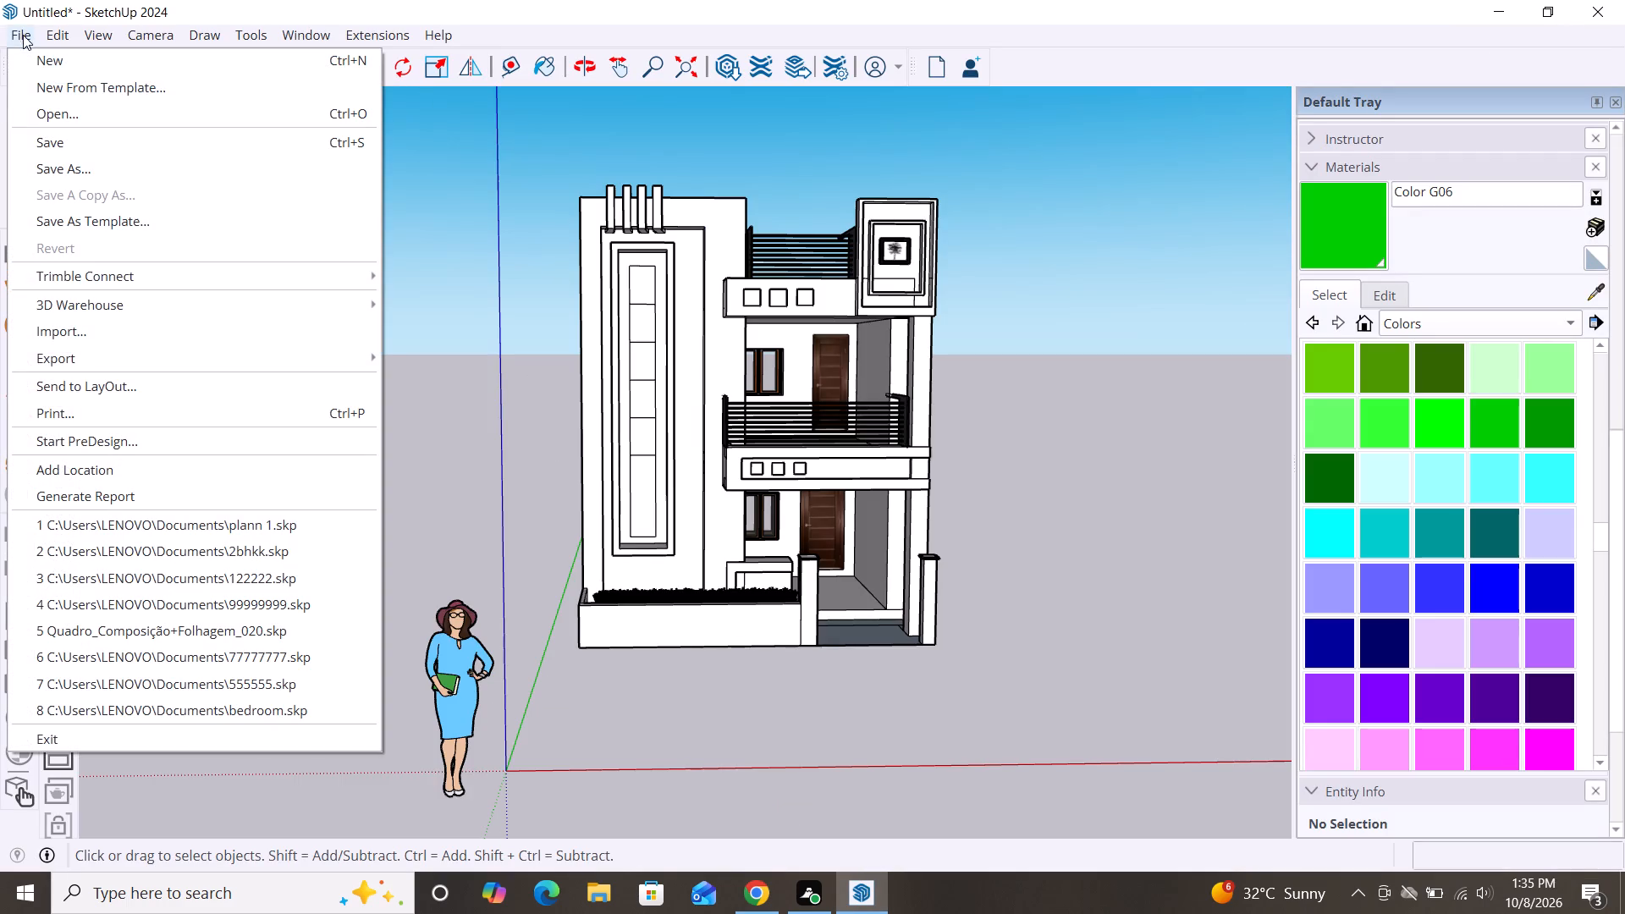
pyautogui.click(104, 333)
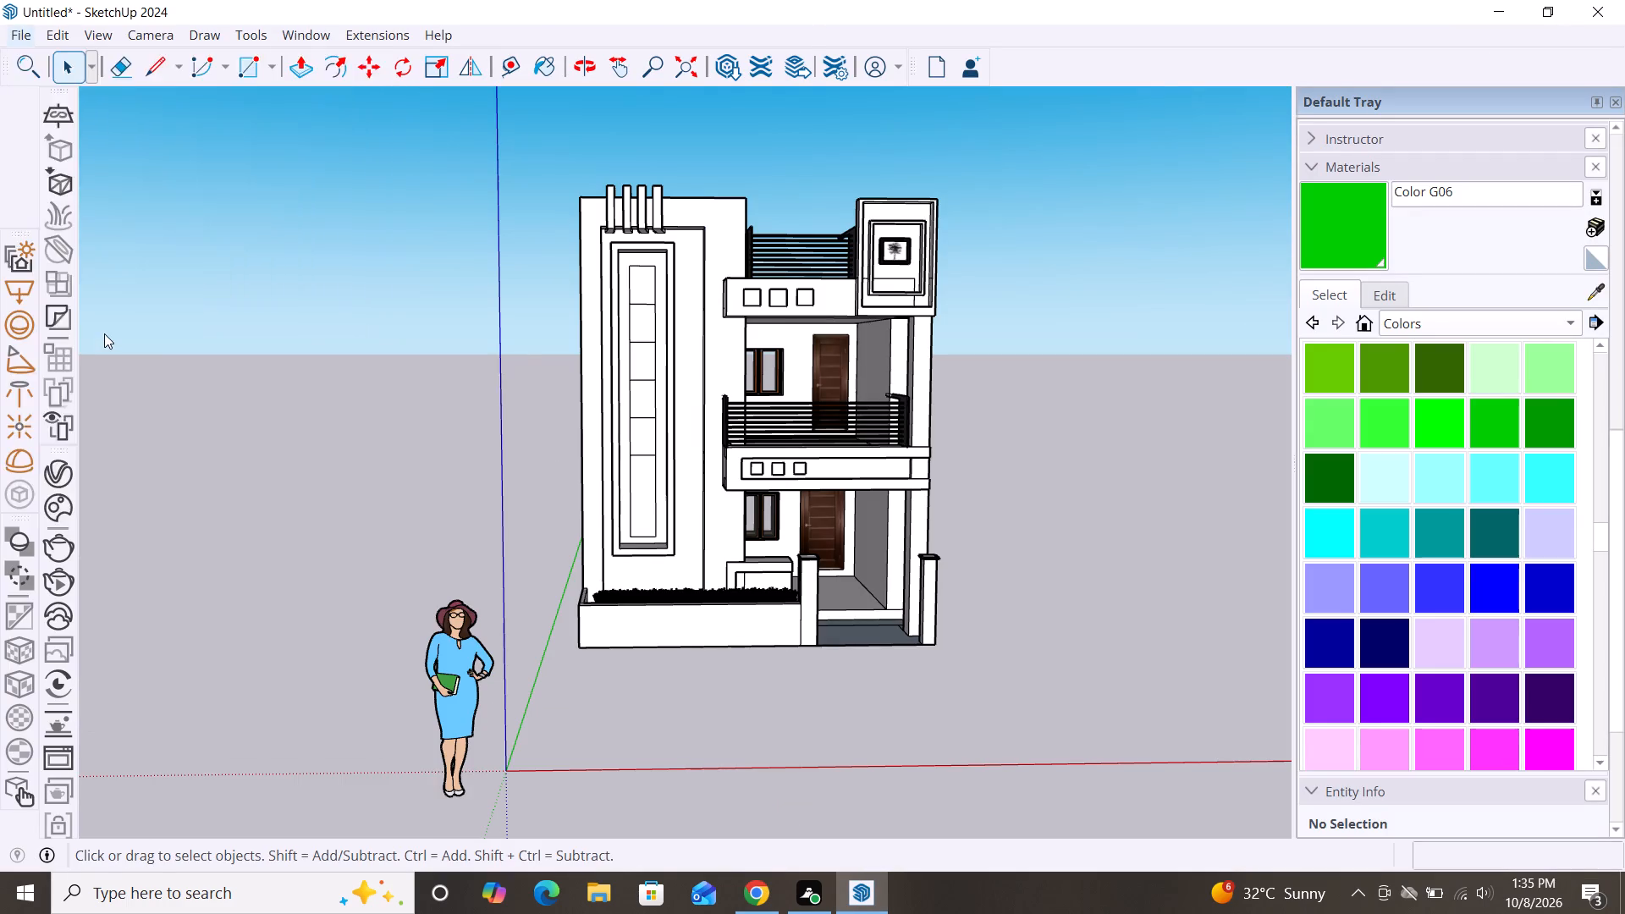
pyautogui.click(210, 222)
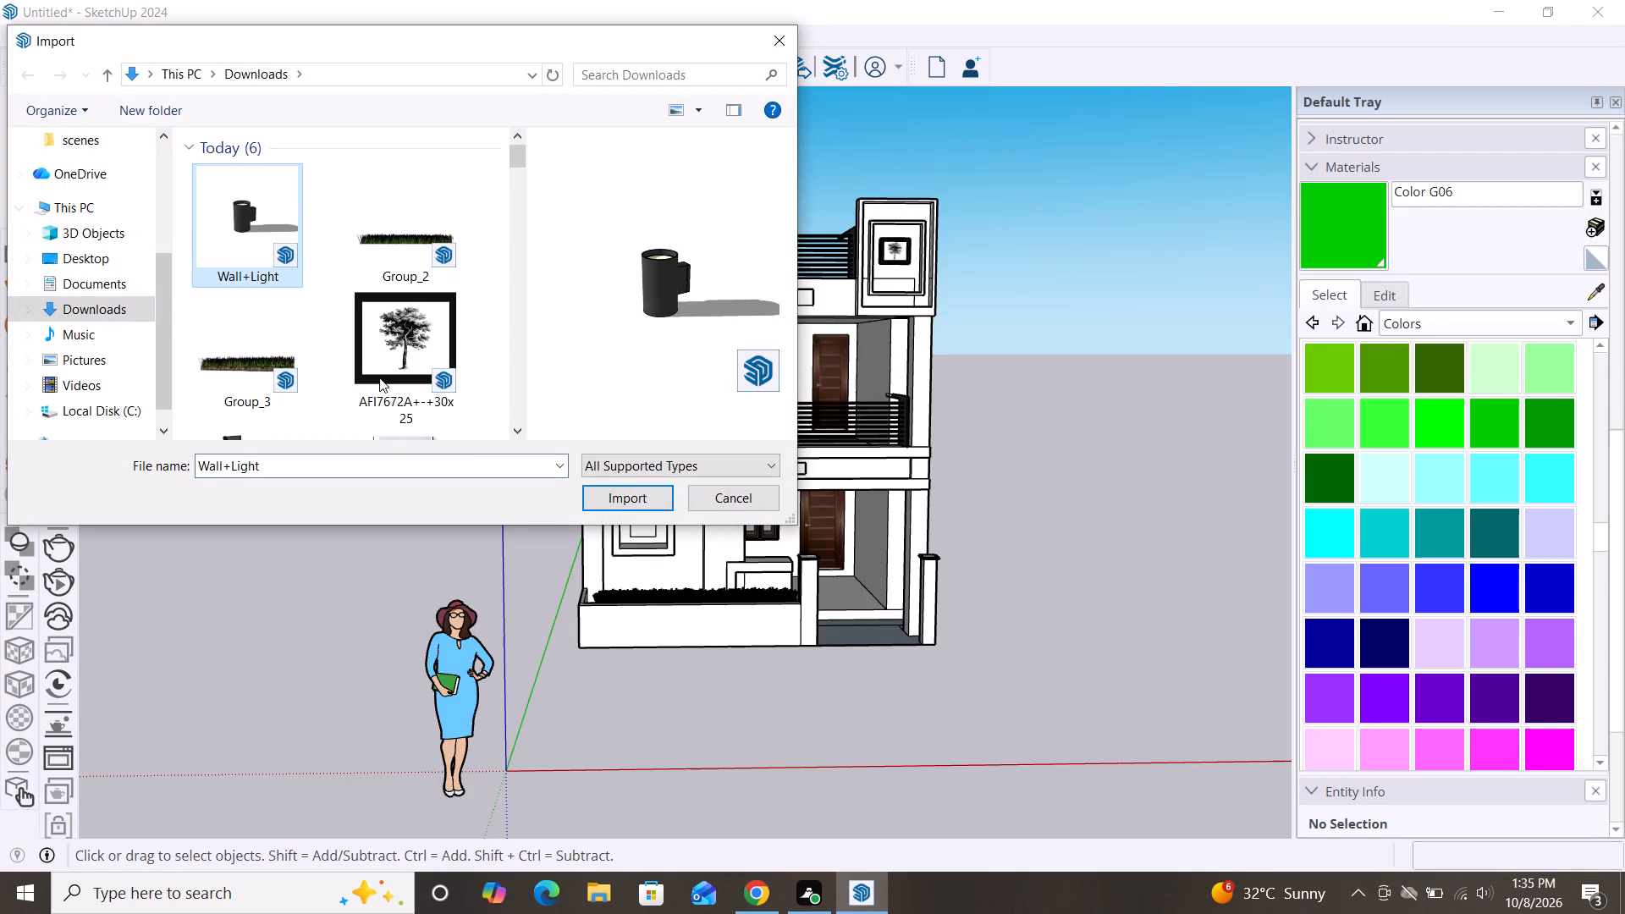
pyautogui.click(617, 492)
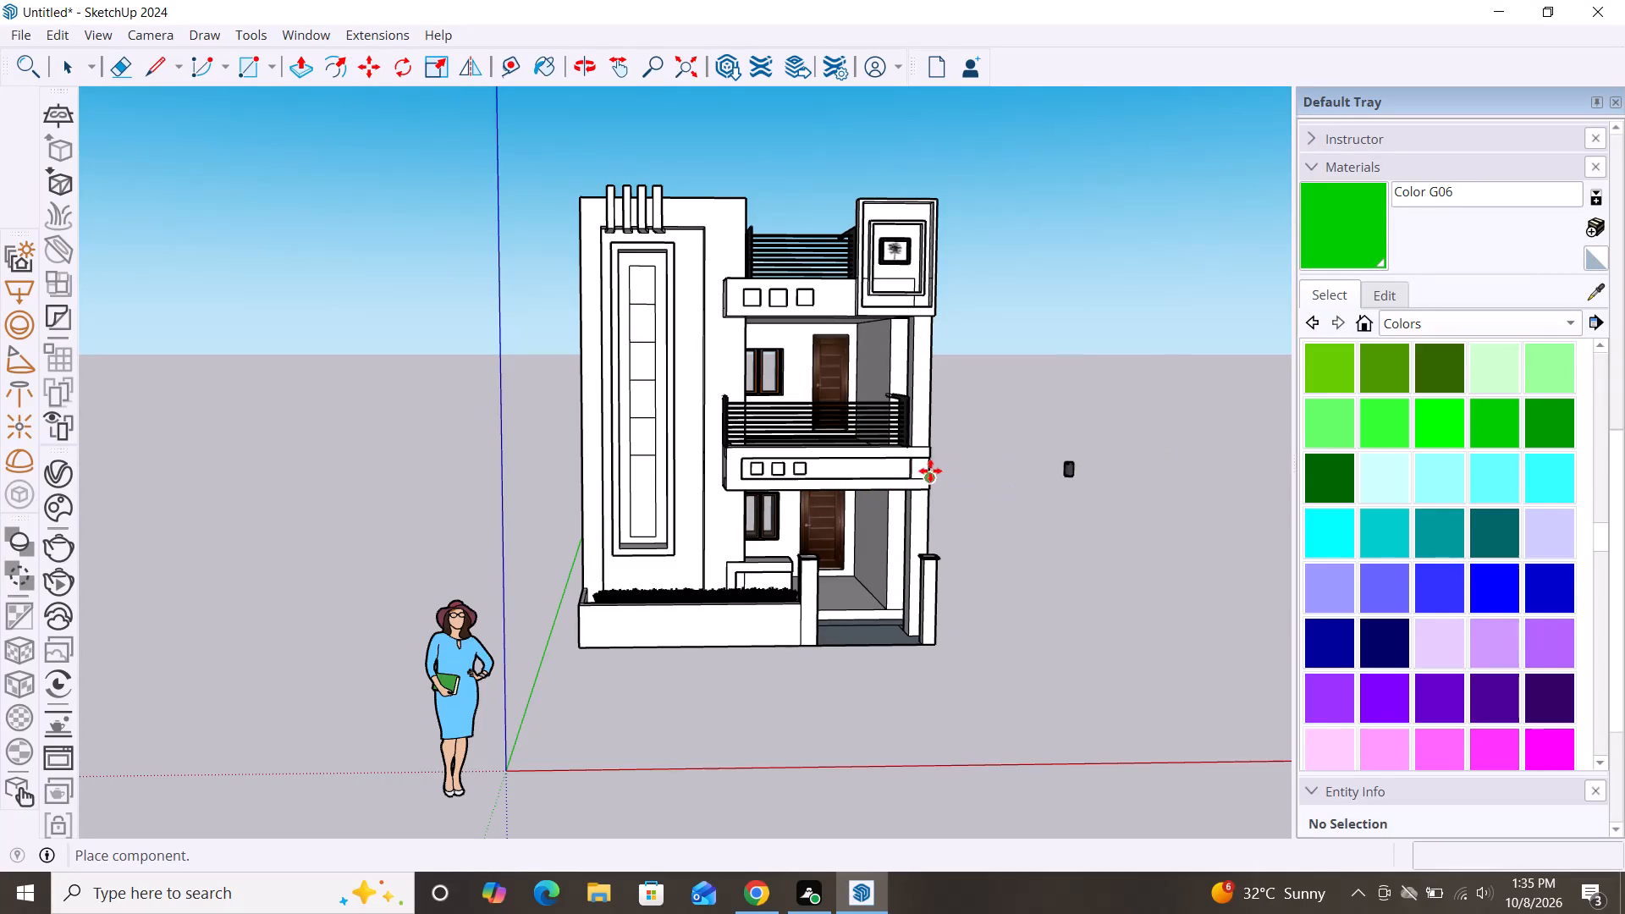
pyautogui.click(958, 453)
# Scale the imported wall light to about 0.58 red and 1.16 green, and reduce its height by roughly a third.
pyautogui.scroll(2, 1196, 416)
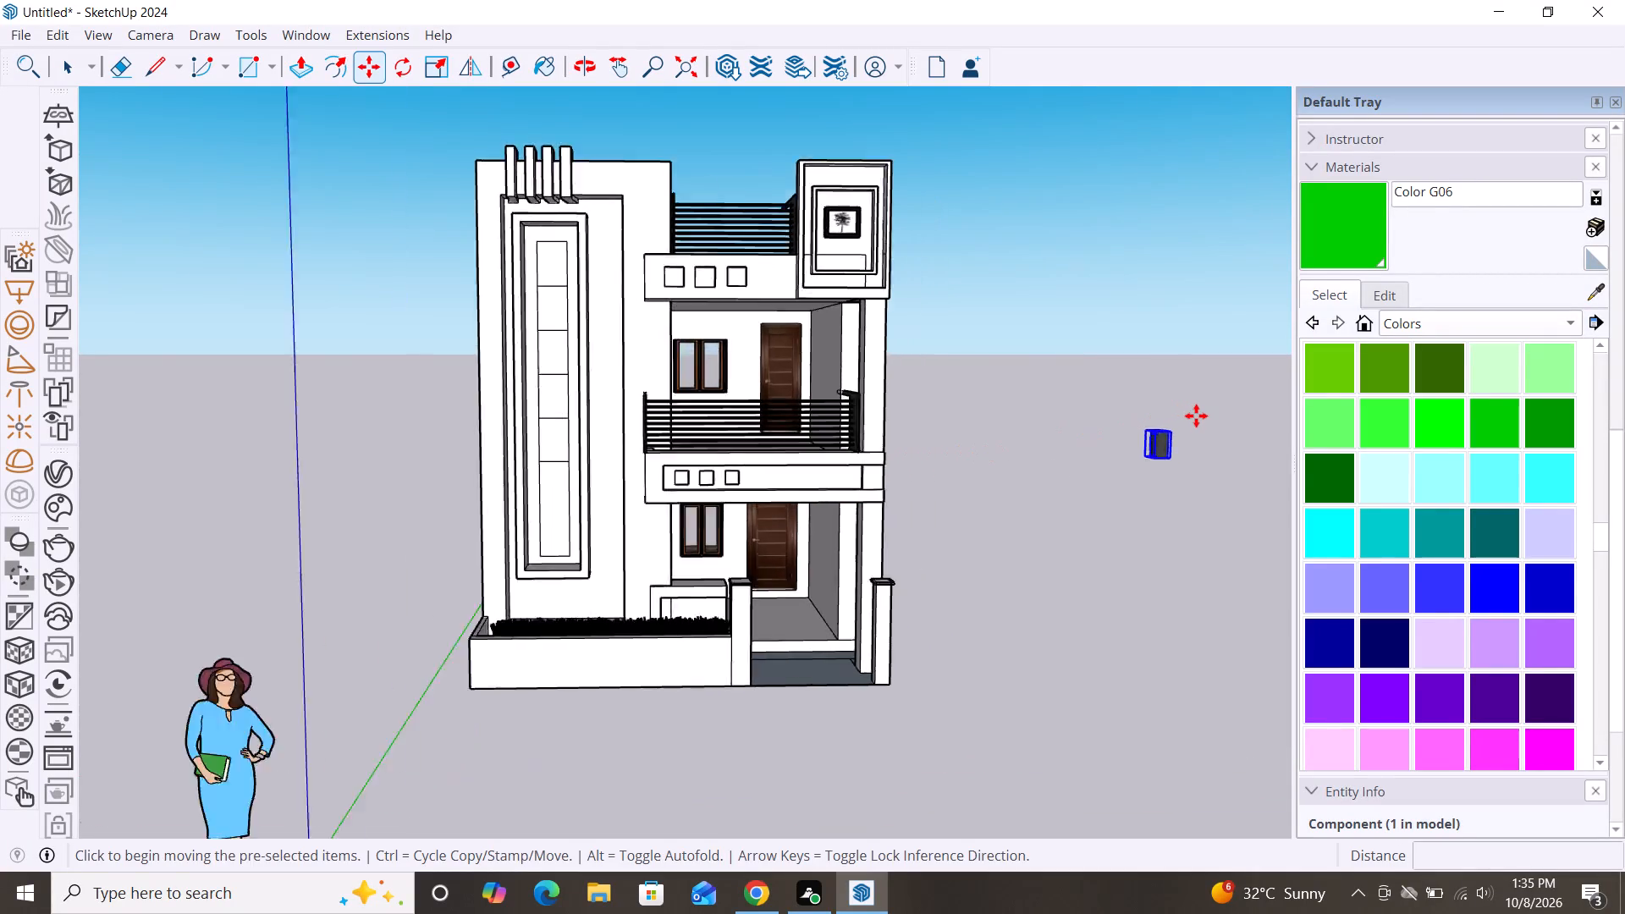
pyautogui.scroll(6, 1196, 416)
pyautogui.scroll(-3, 1147, 365)
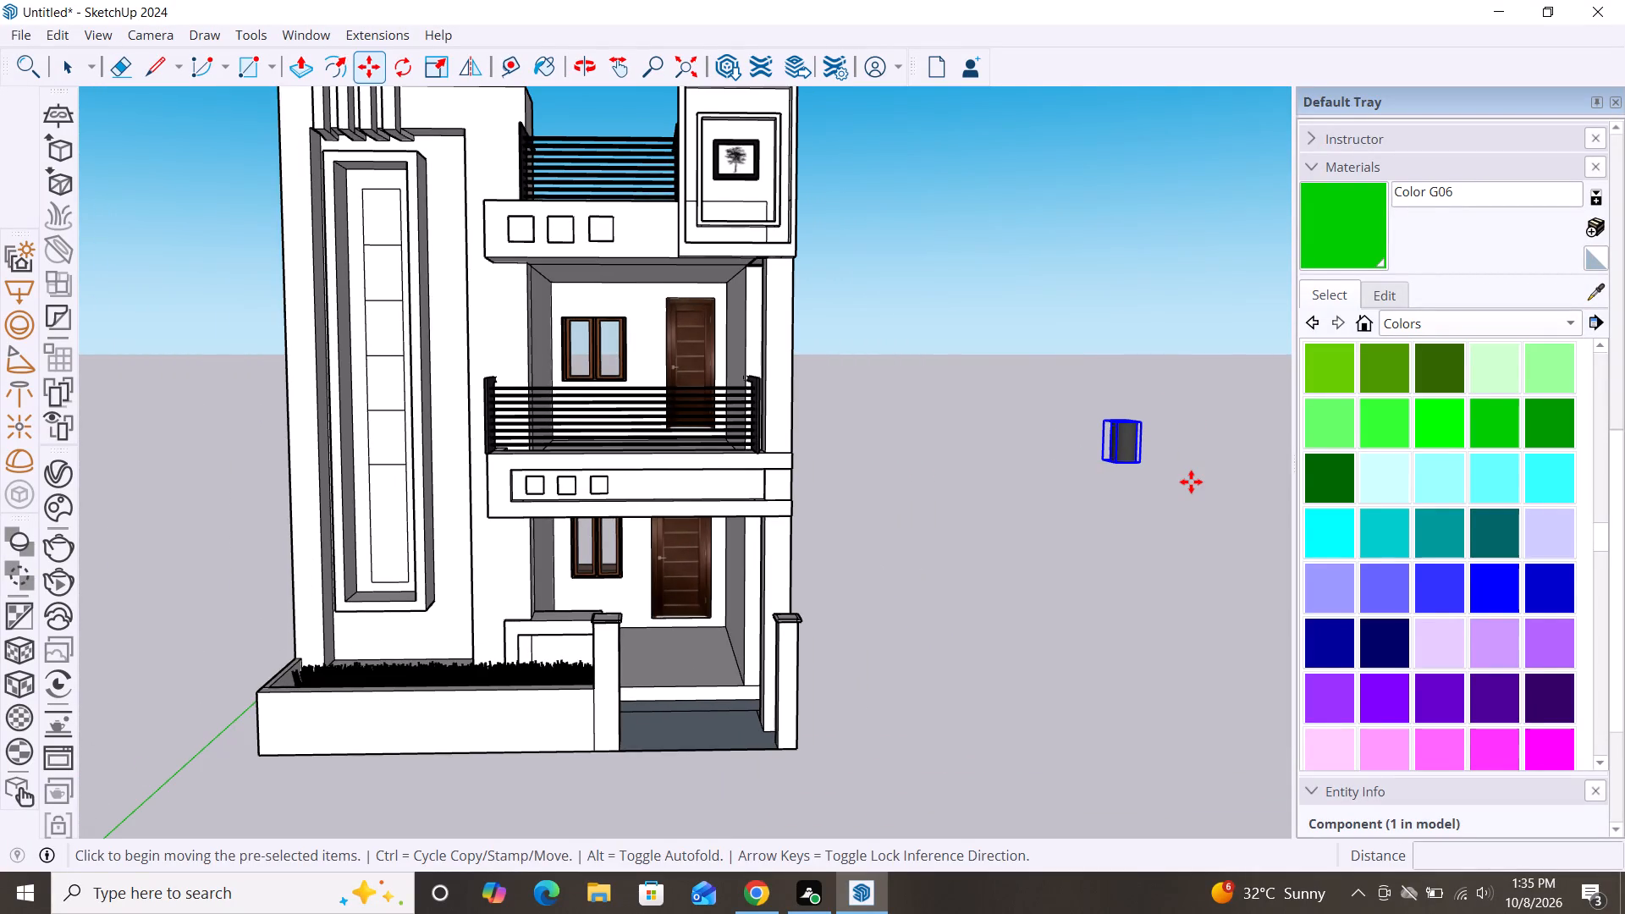
pyautogui.press('s')
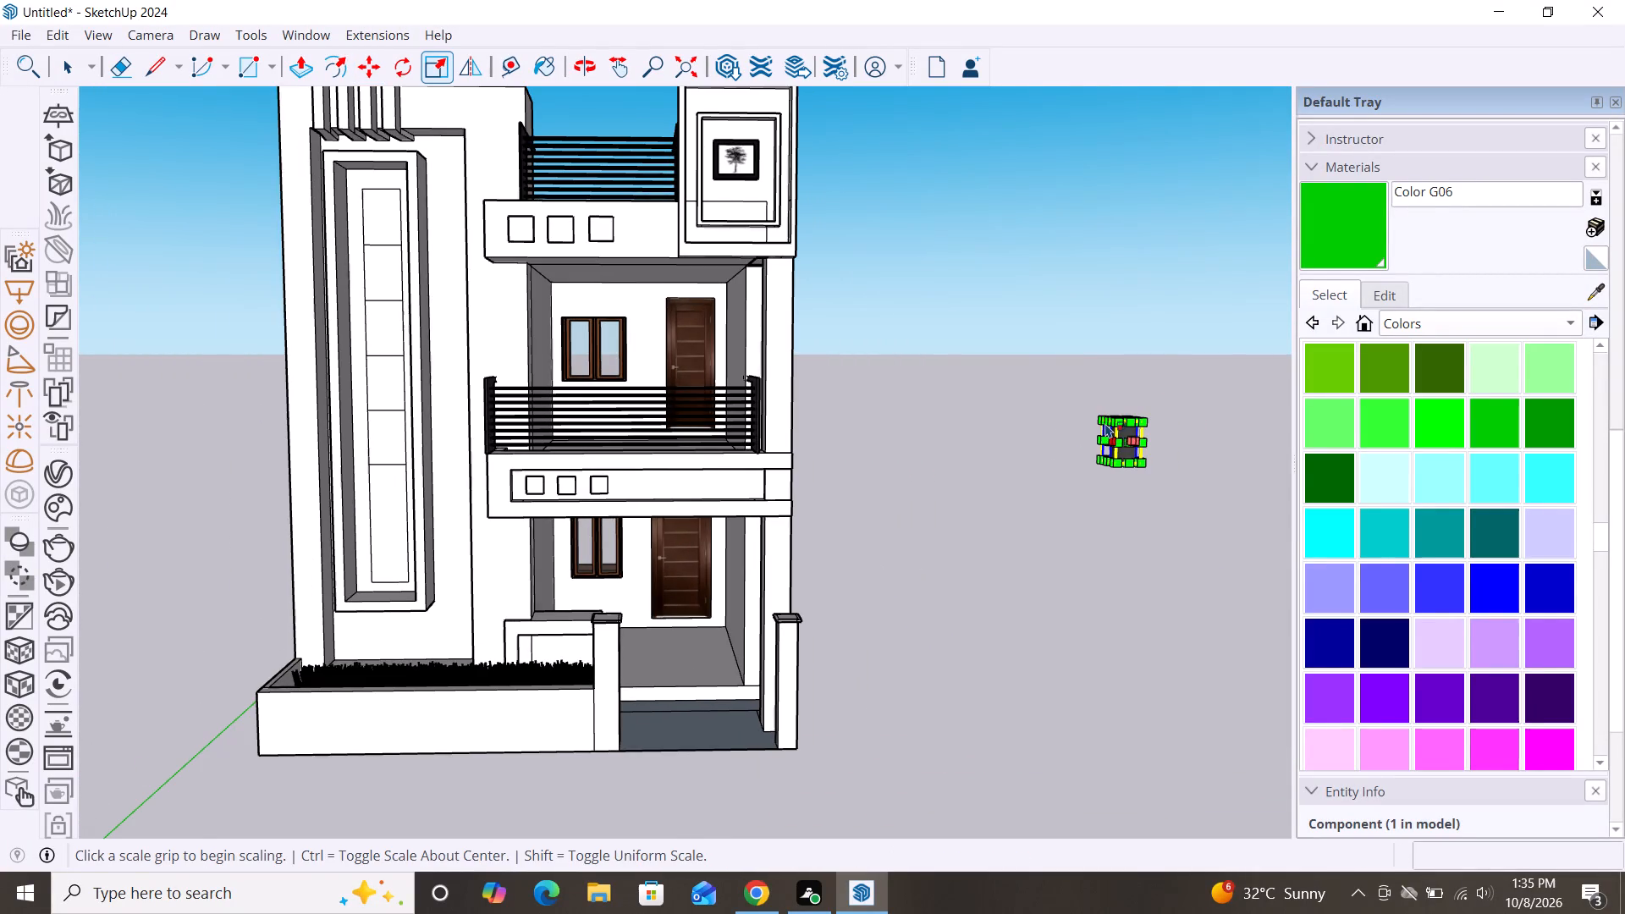
pyautogui.scroll(9, 1105, 423)
pyautogui.scroll(-4, 787, 360)
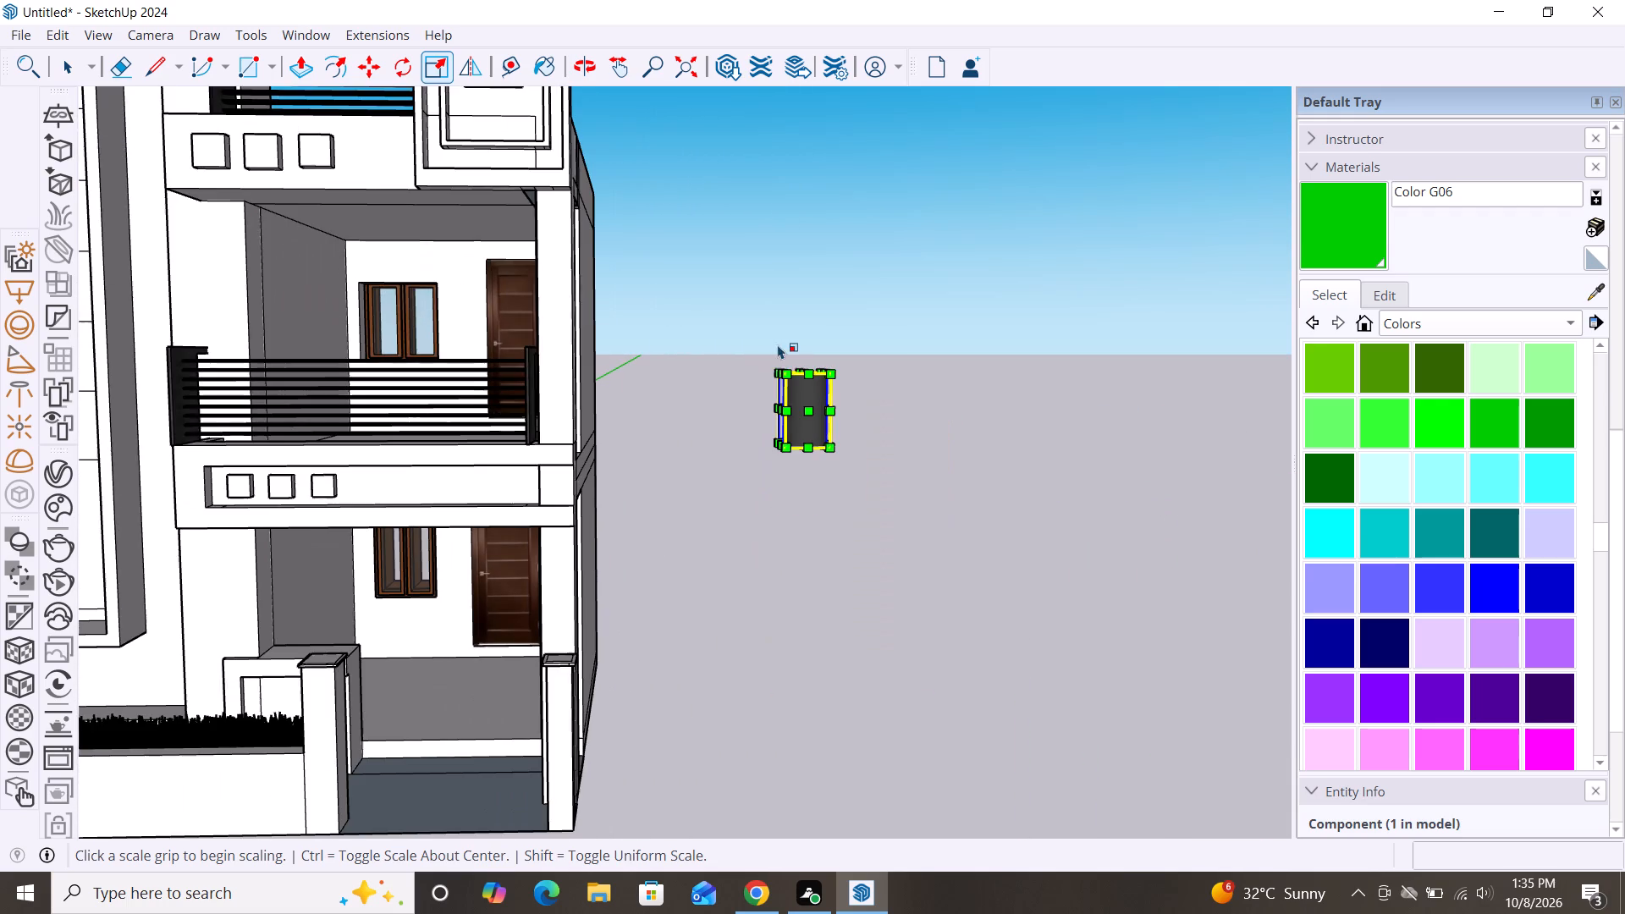
pyautogui.scroll(3, 815, 405)
pyautogui.moveTo(778, 411); pyautogui.dragTo(789, 416)
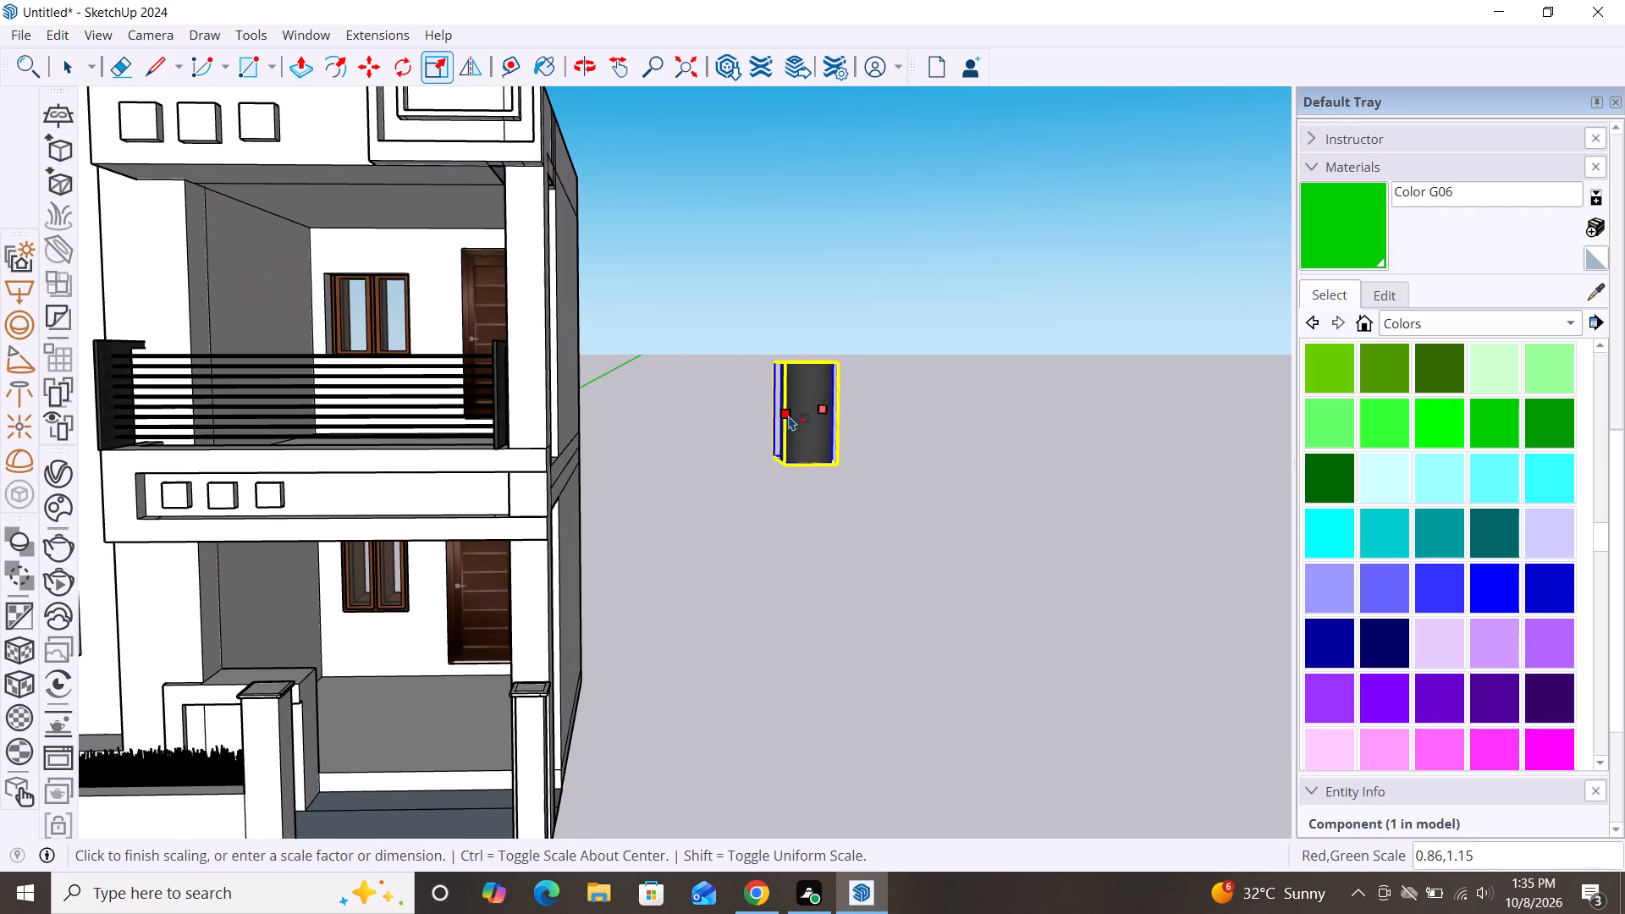
pyautogui.moveTo(789, 416); pyautogui.dragTo(802, 414)
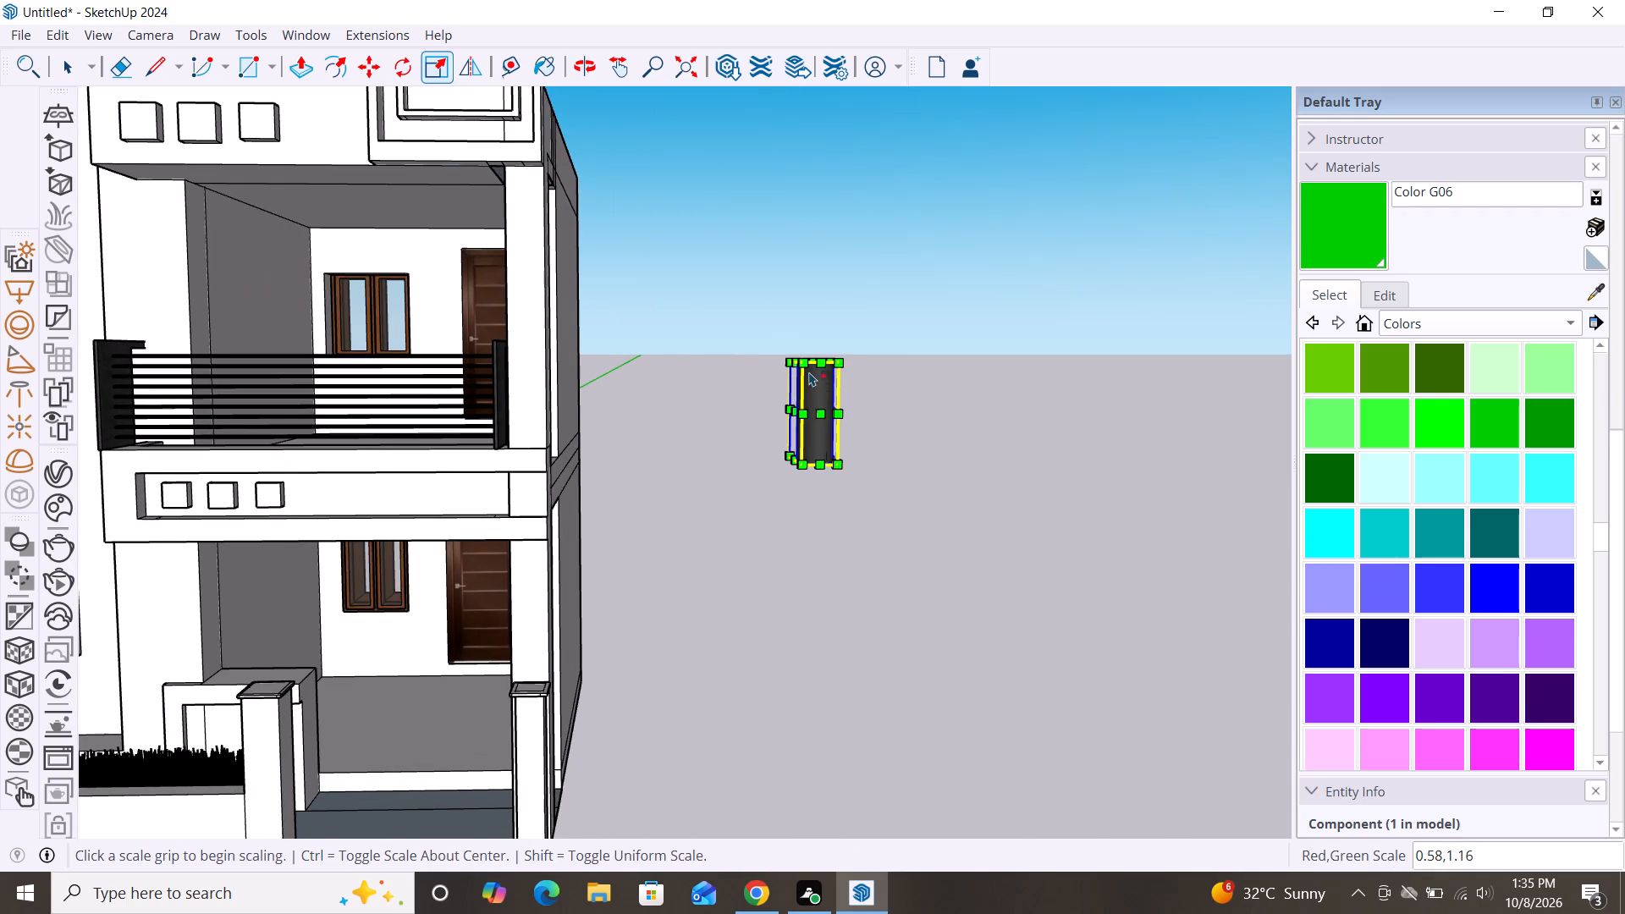
pyautogui.moveTo(820, 362); pyautogui.dragTo(828, 409)
pyautogui.press('space')
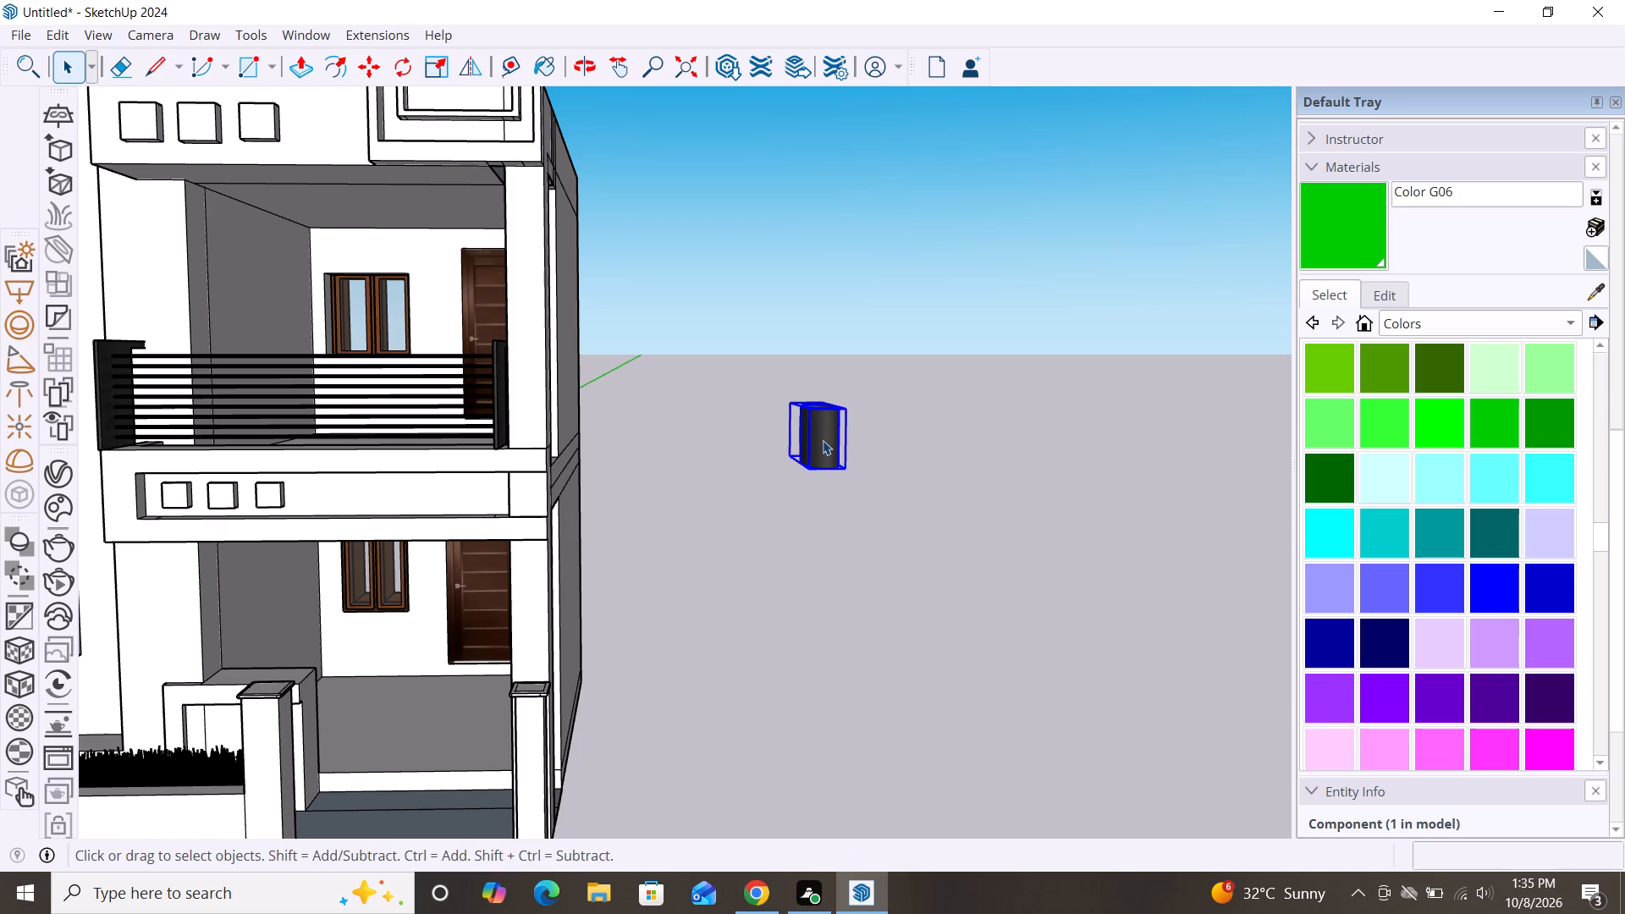
# Scale the wall light down a little further to make its body slimmer.
pyautogui.press('s')
pyautogui.click(824, 439)
pyautogui.moveTo(824, 439); pyautogui.dragTo(807, 419)
pyautogui.click(815, 427)
pyautogui.press('space')
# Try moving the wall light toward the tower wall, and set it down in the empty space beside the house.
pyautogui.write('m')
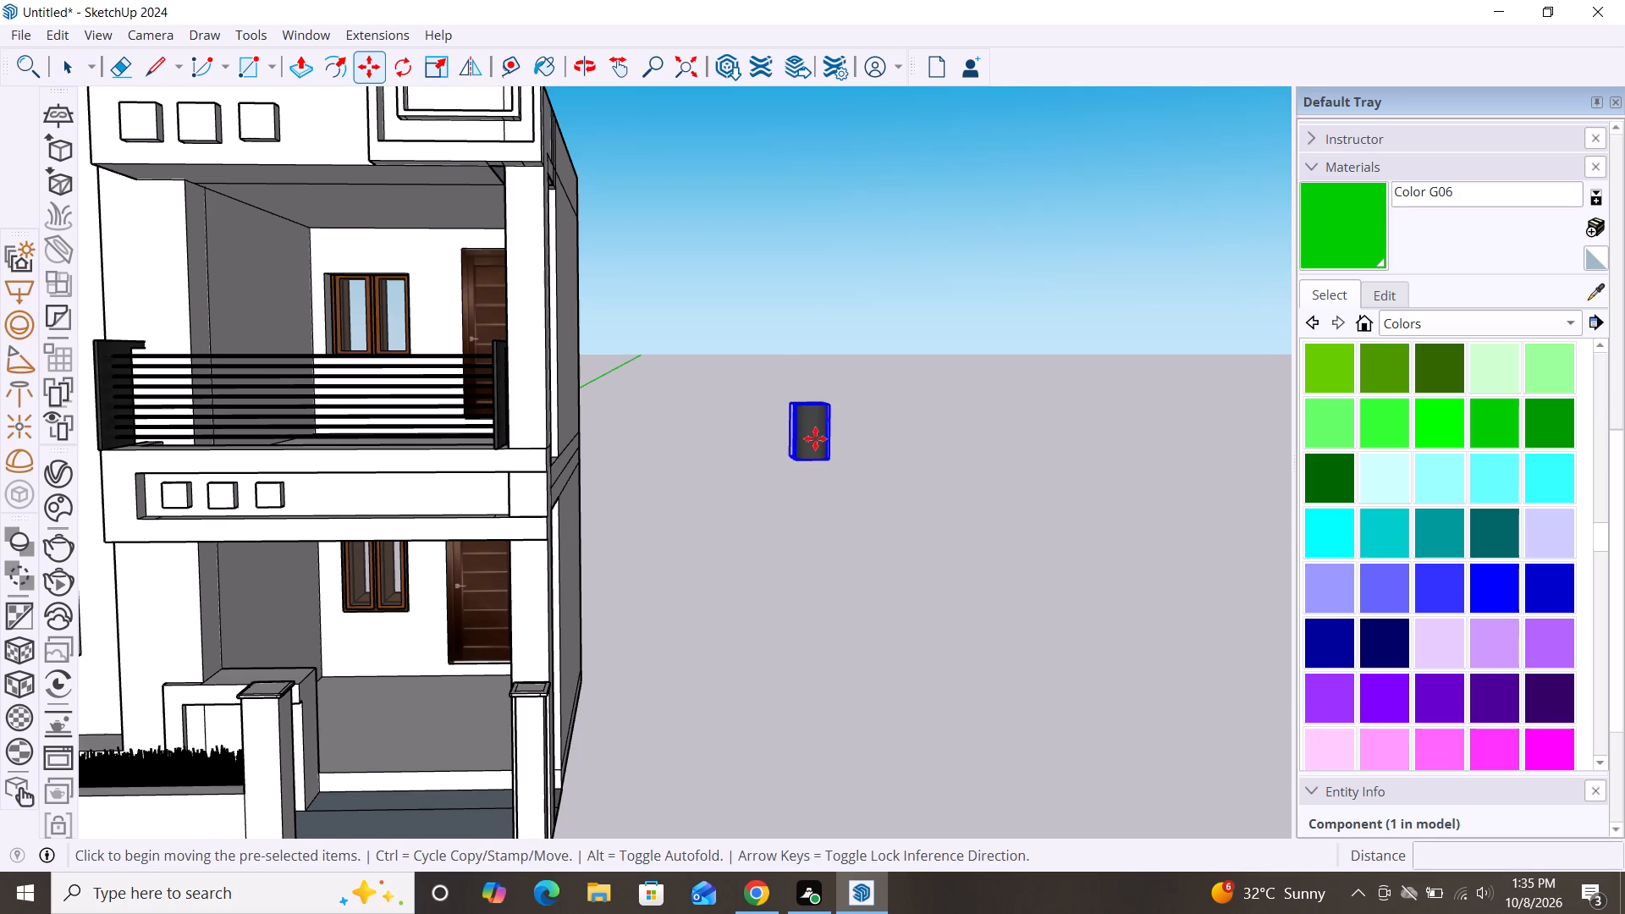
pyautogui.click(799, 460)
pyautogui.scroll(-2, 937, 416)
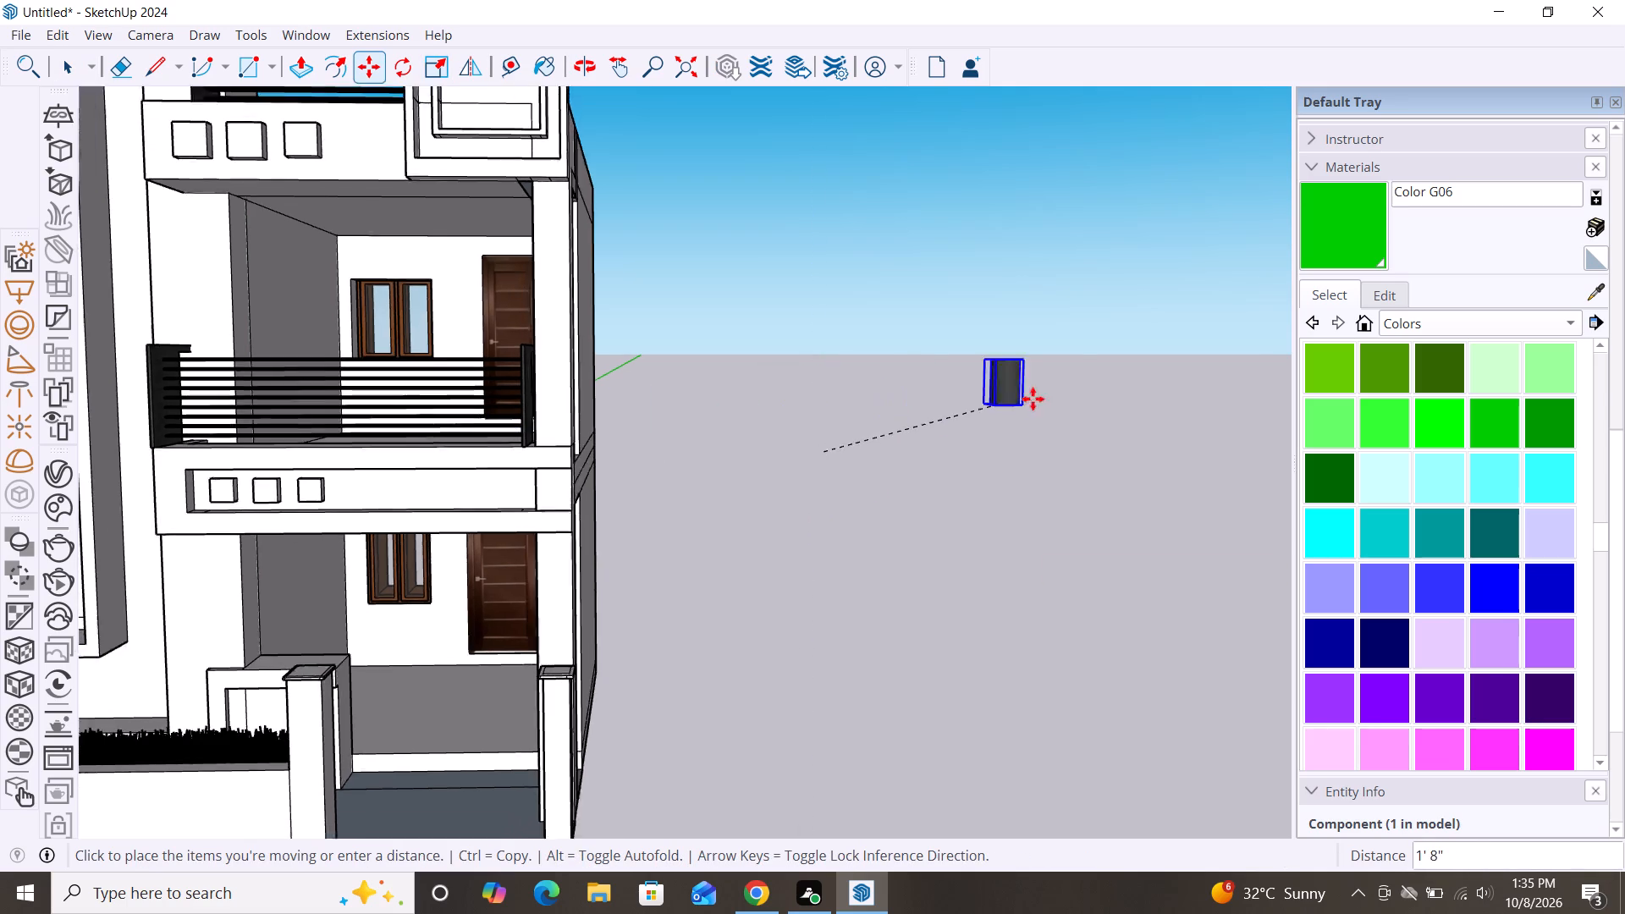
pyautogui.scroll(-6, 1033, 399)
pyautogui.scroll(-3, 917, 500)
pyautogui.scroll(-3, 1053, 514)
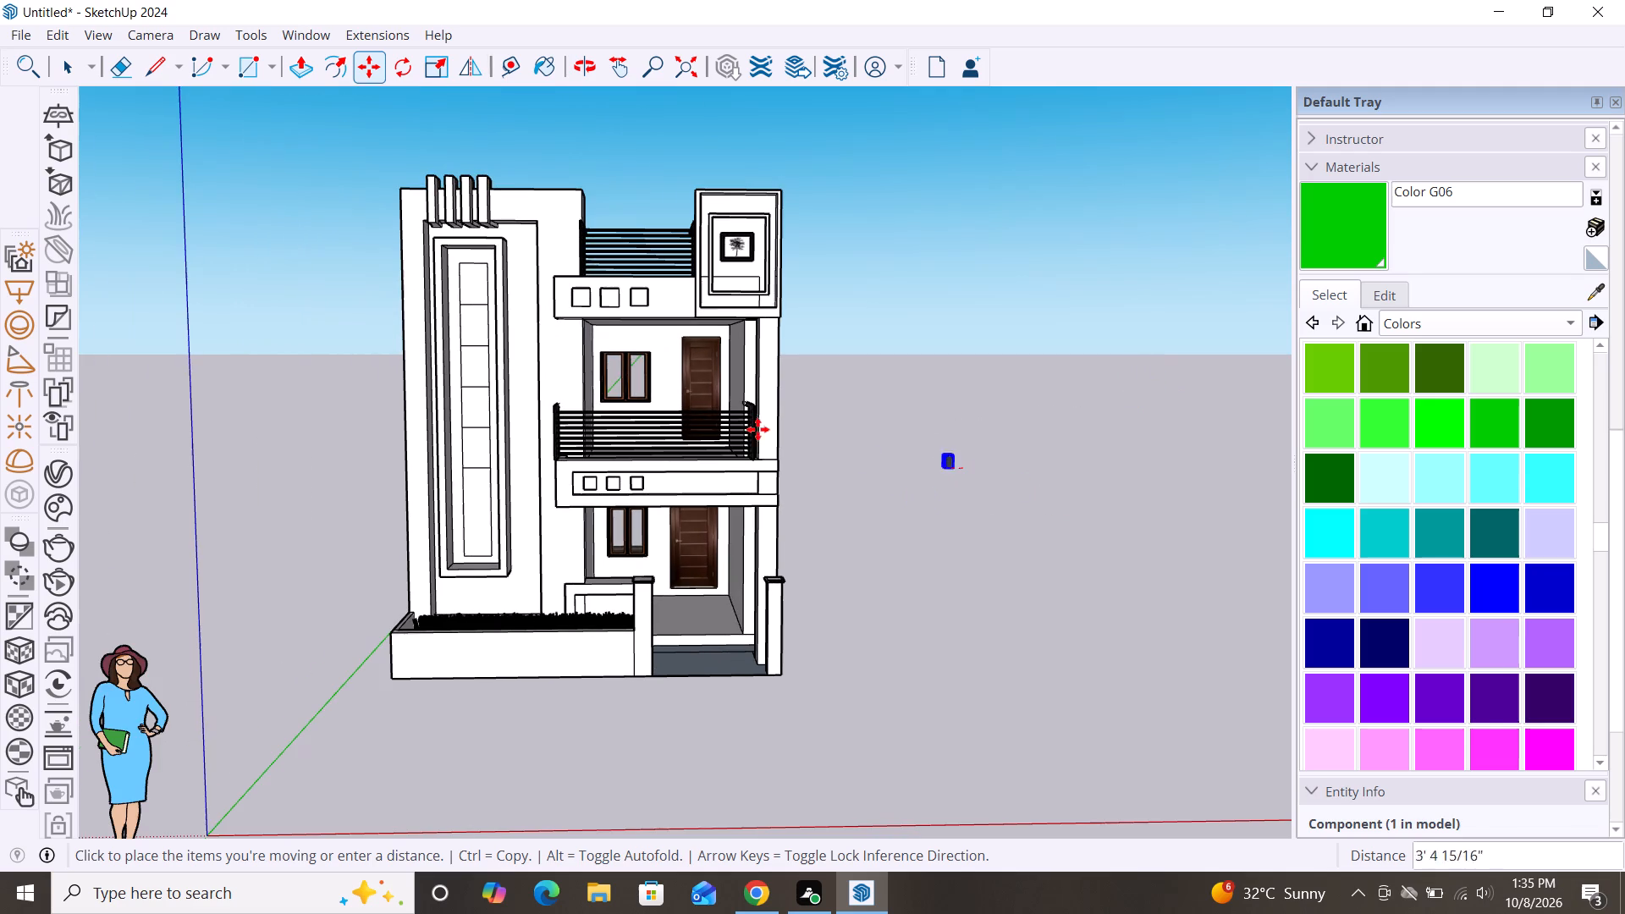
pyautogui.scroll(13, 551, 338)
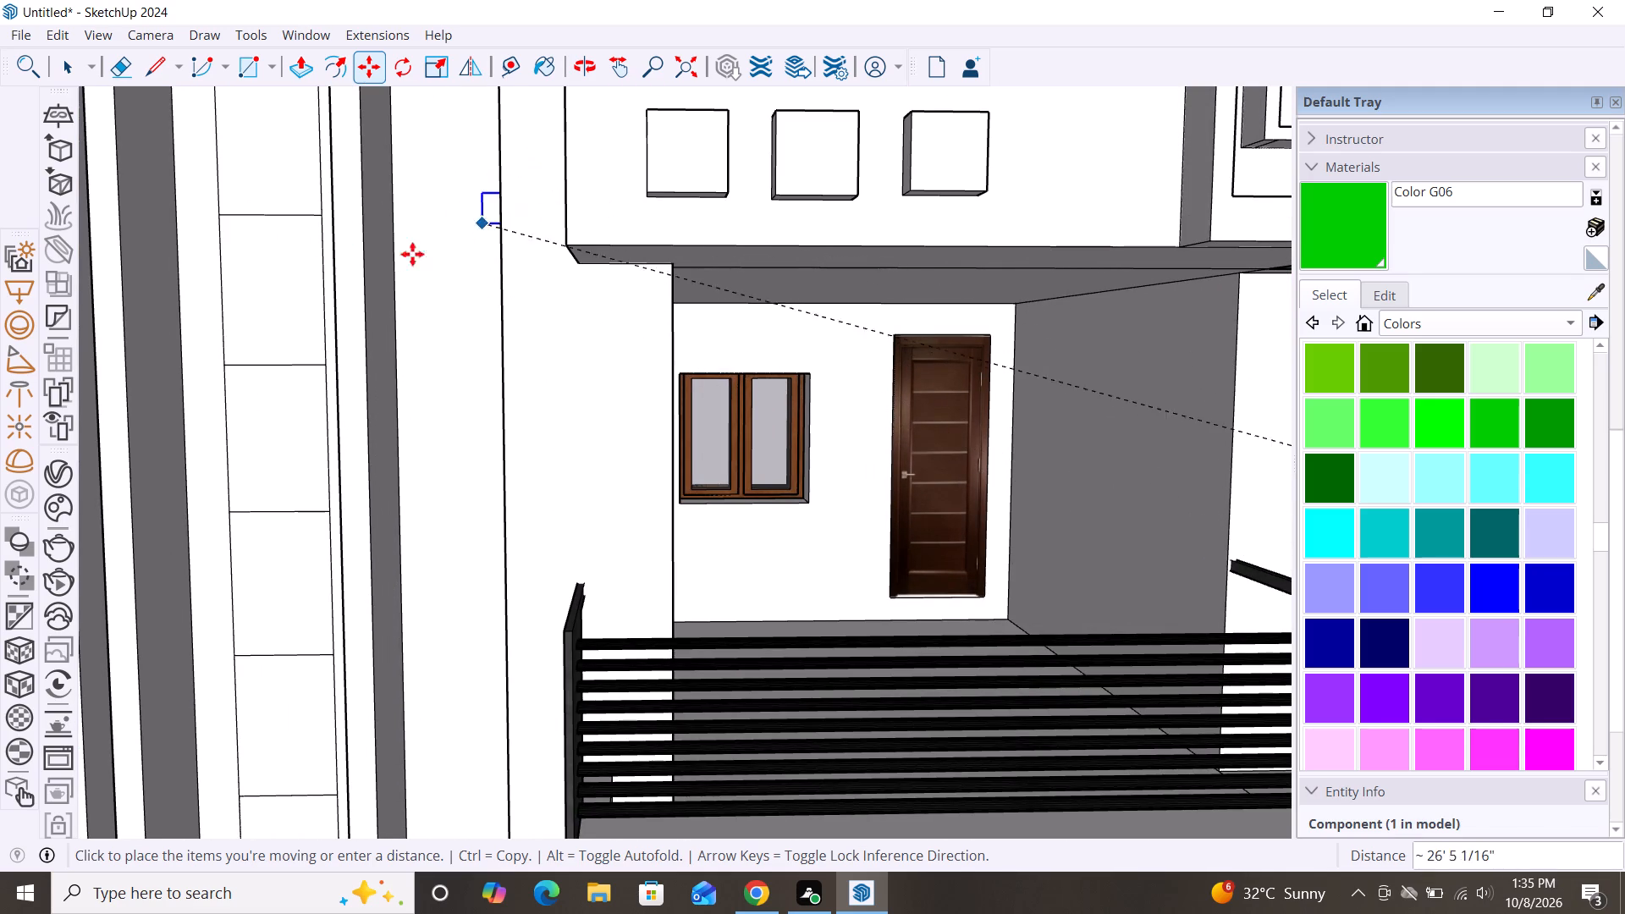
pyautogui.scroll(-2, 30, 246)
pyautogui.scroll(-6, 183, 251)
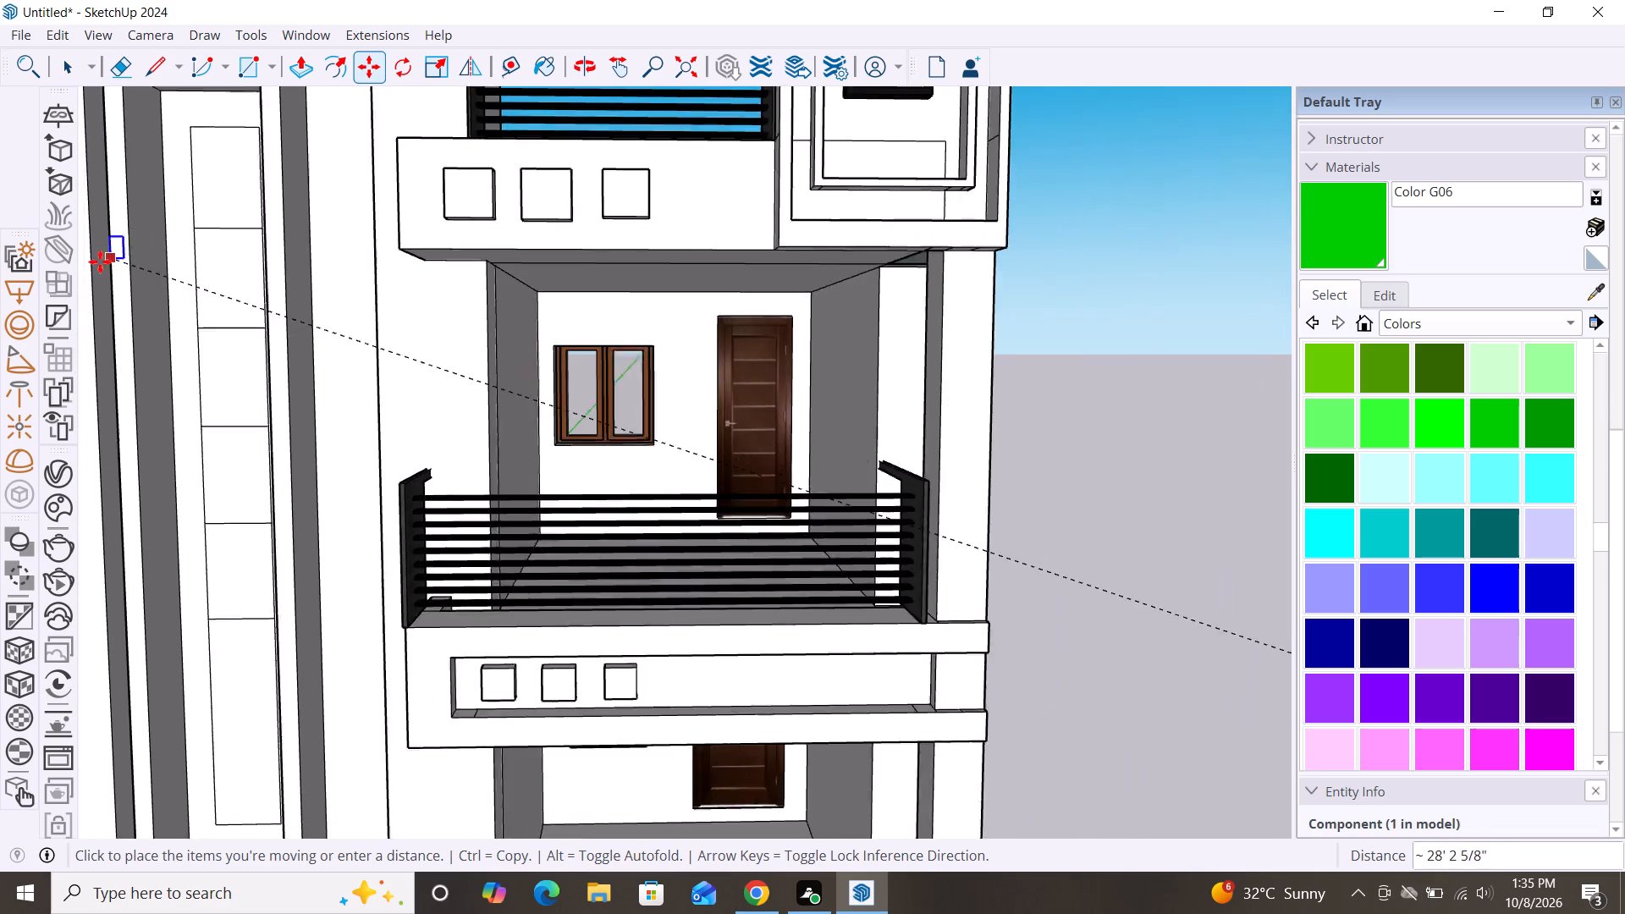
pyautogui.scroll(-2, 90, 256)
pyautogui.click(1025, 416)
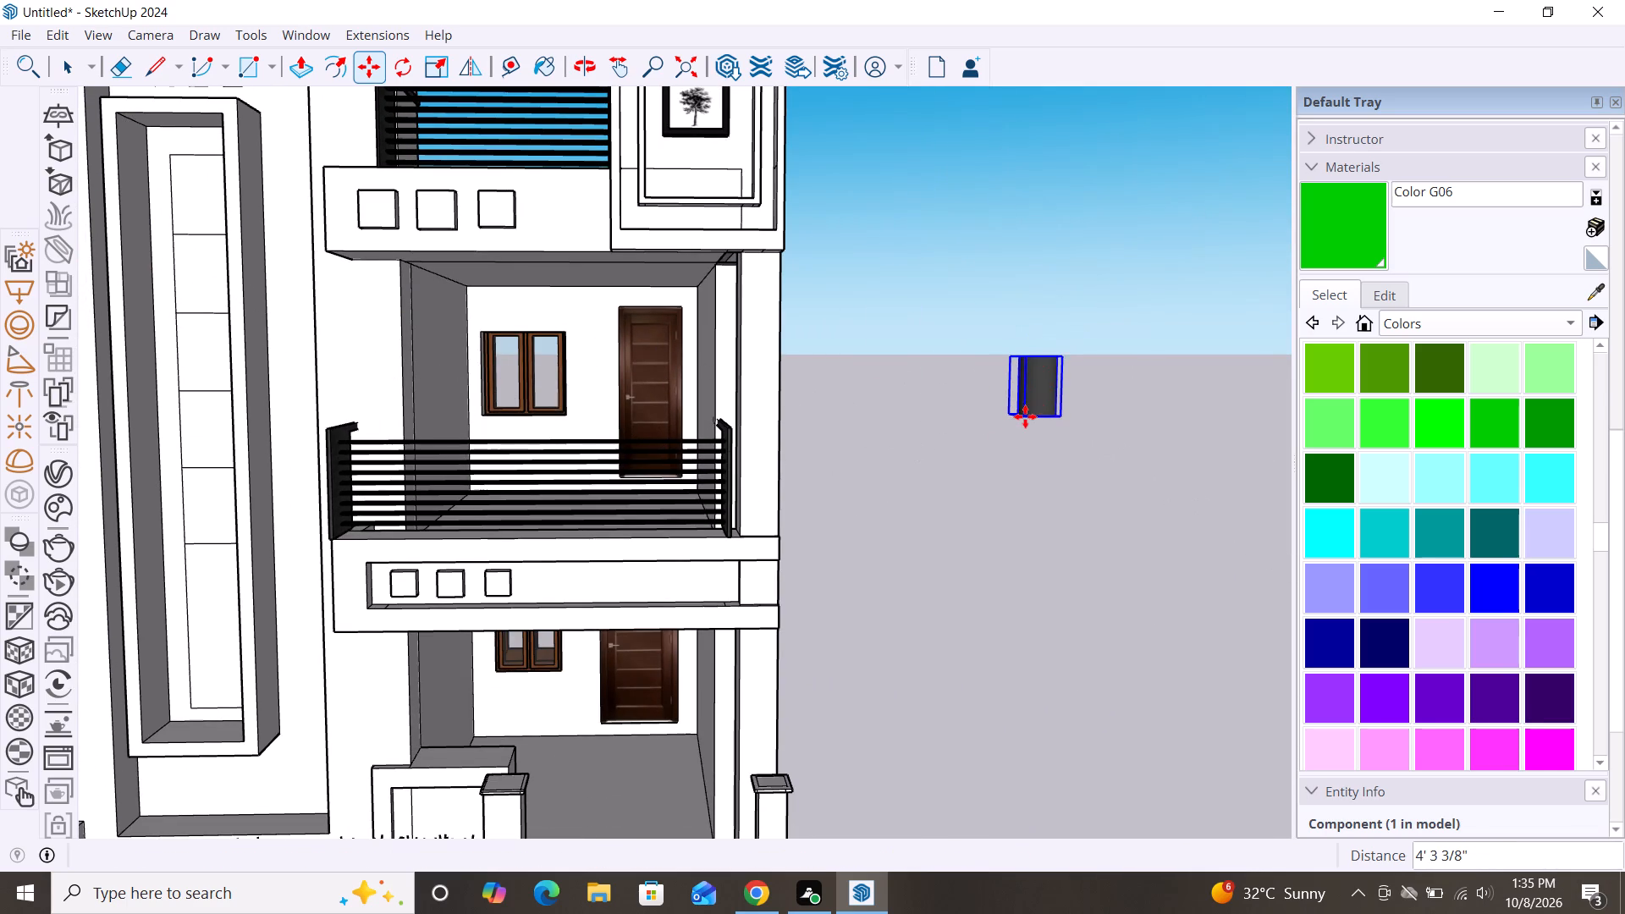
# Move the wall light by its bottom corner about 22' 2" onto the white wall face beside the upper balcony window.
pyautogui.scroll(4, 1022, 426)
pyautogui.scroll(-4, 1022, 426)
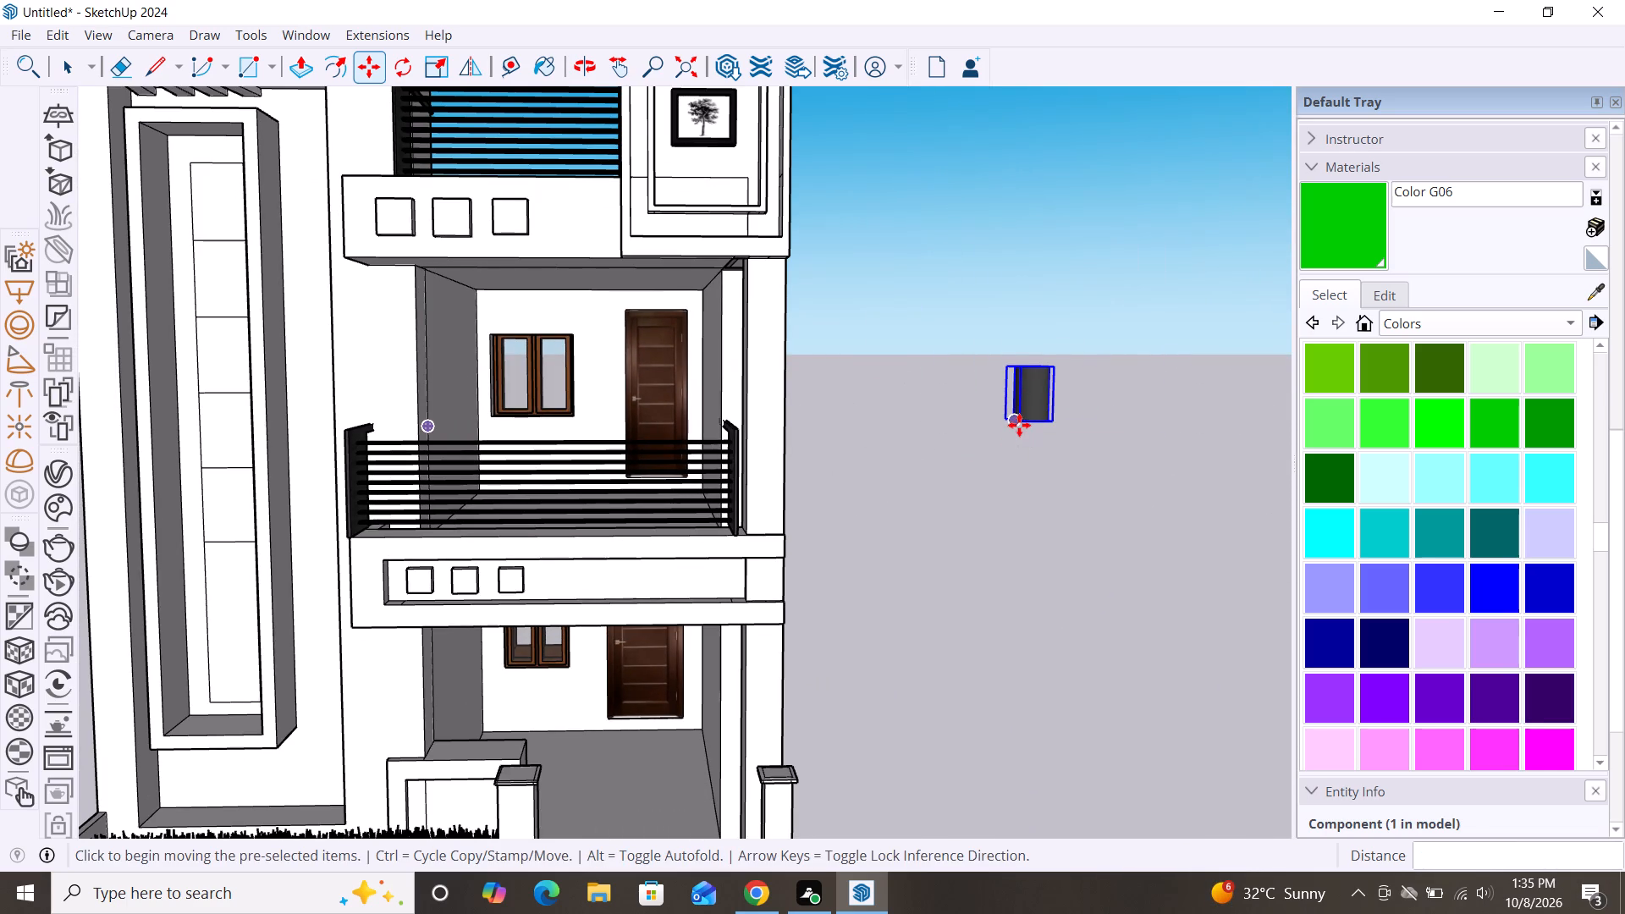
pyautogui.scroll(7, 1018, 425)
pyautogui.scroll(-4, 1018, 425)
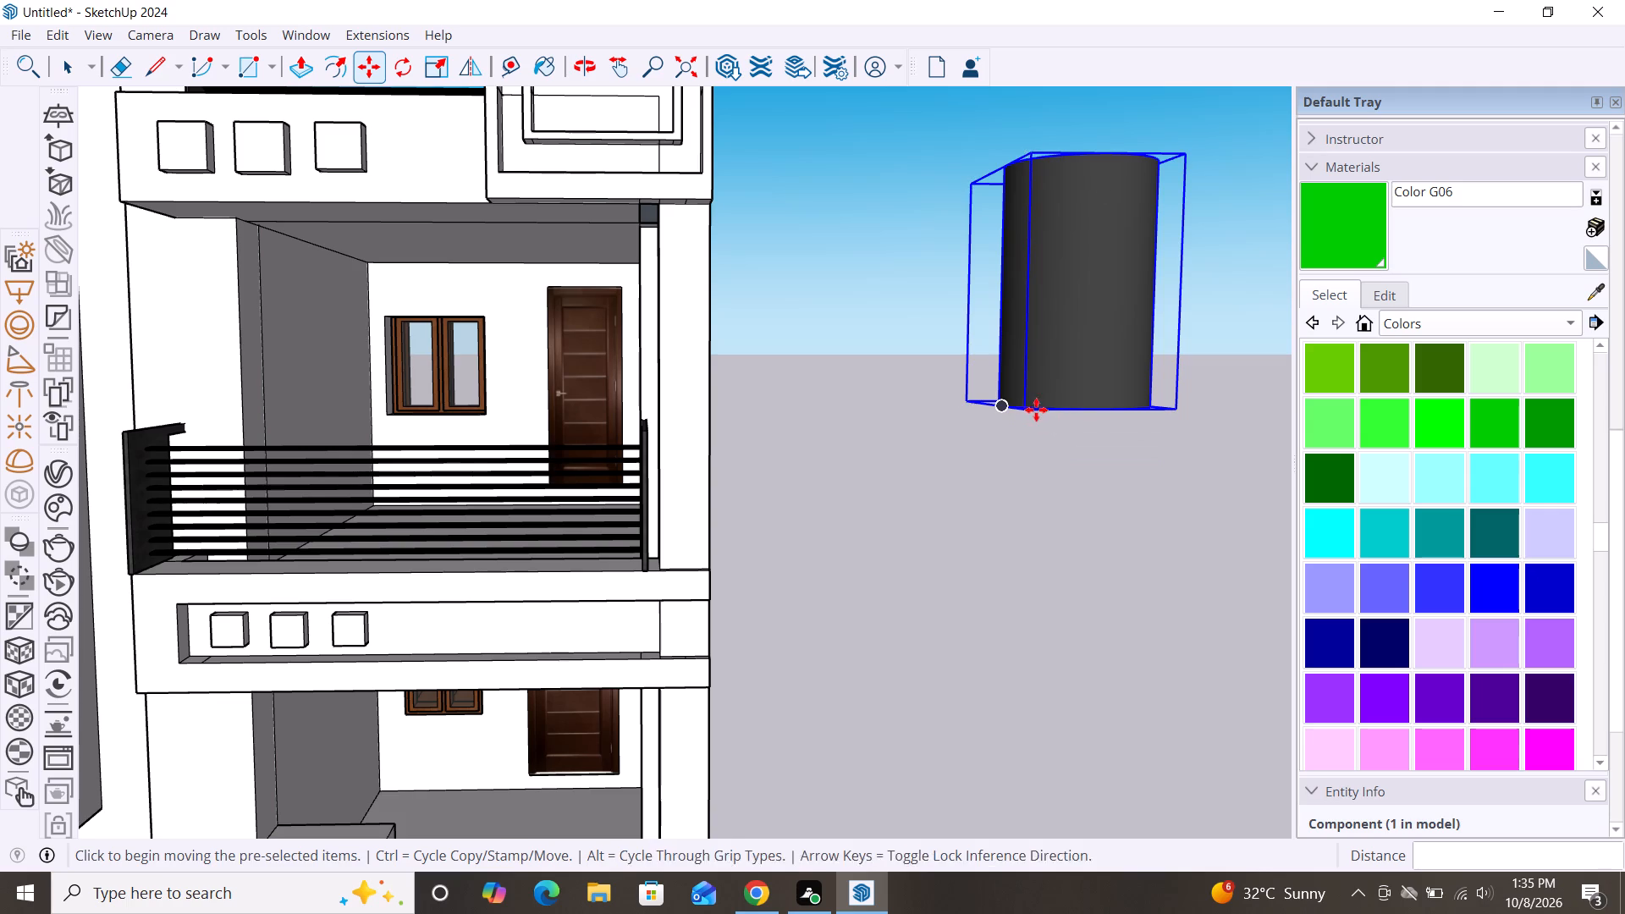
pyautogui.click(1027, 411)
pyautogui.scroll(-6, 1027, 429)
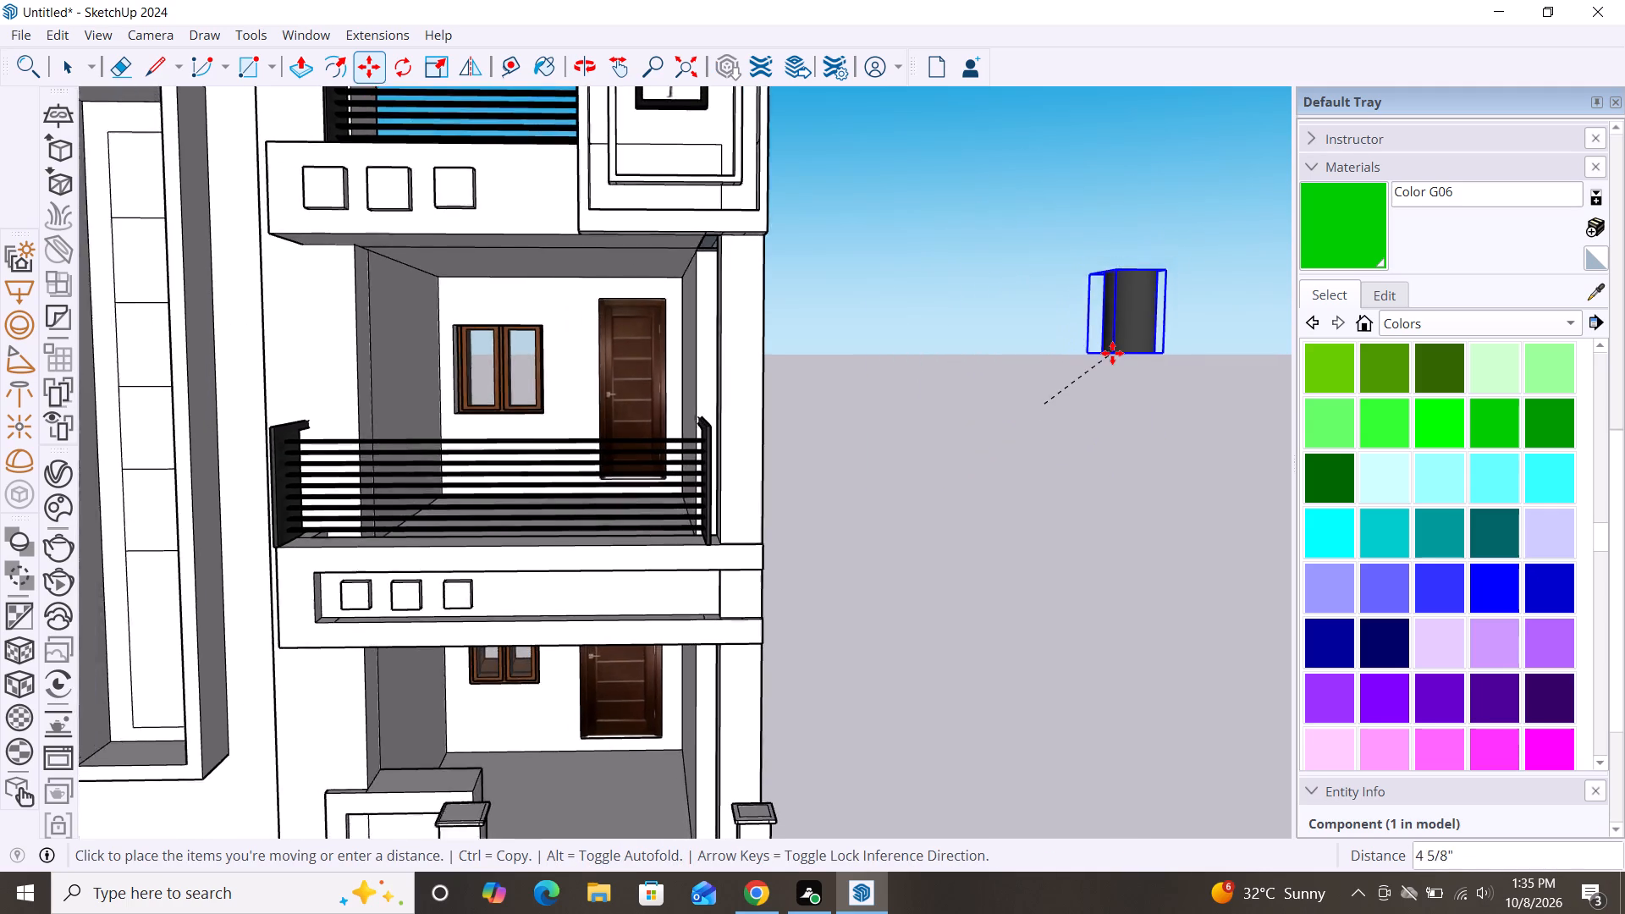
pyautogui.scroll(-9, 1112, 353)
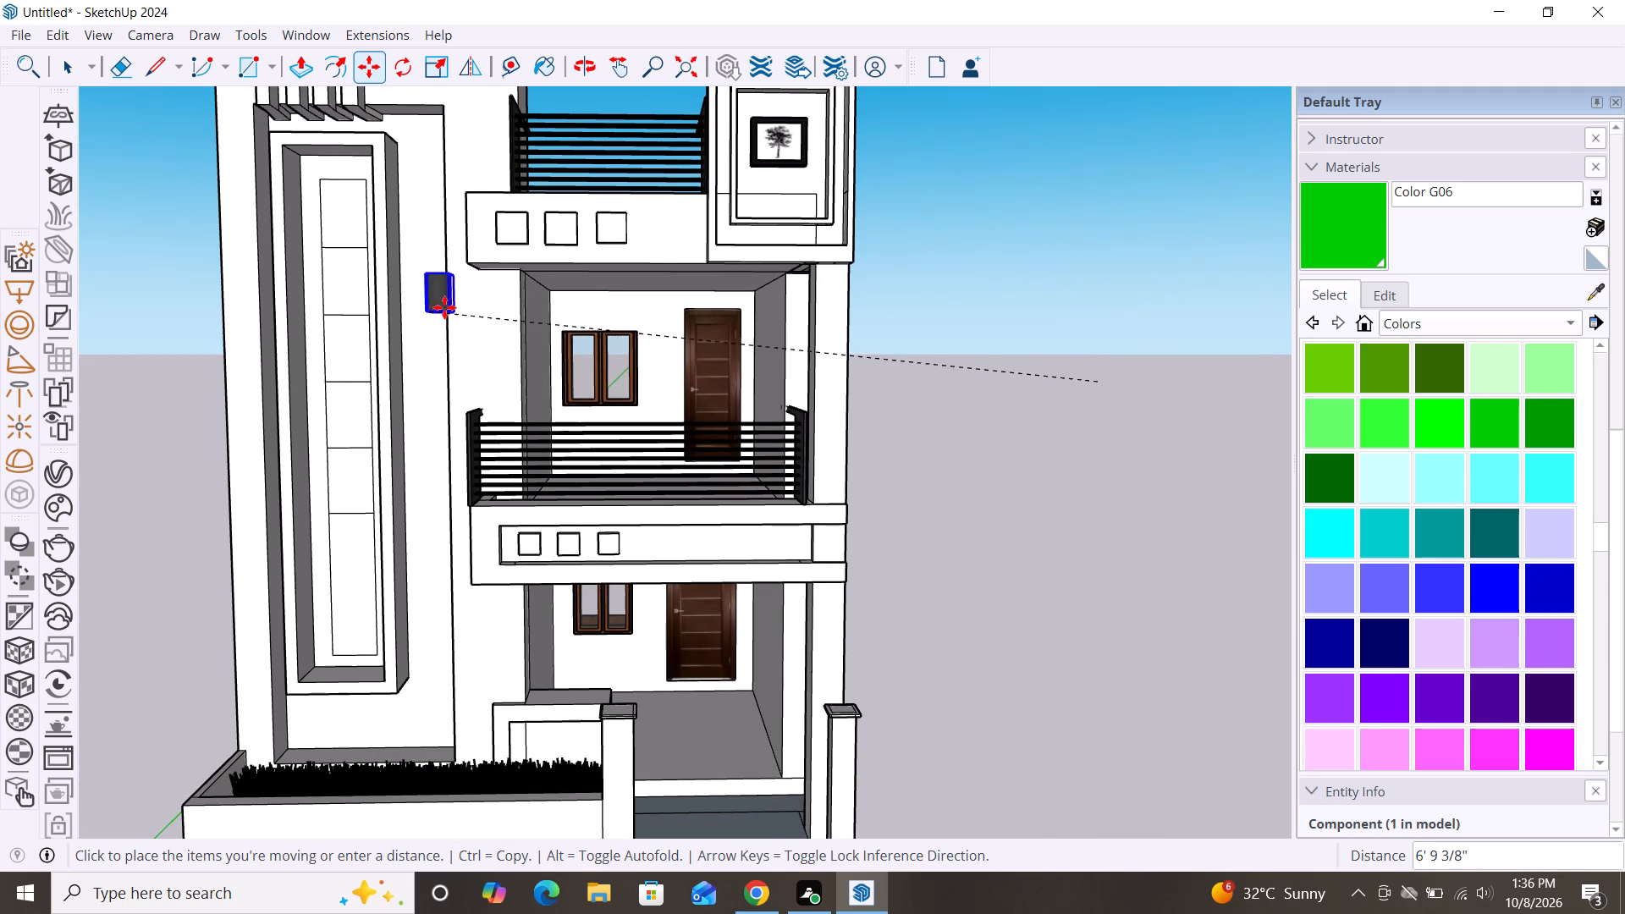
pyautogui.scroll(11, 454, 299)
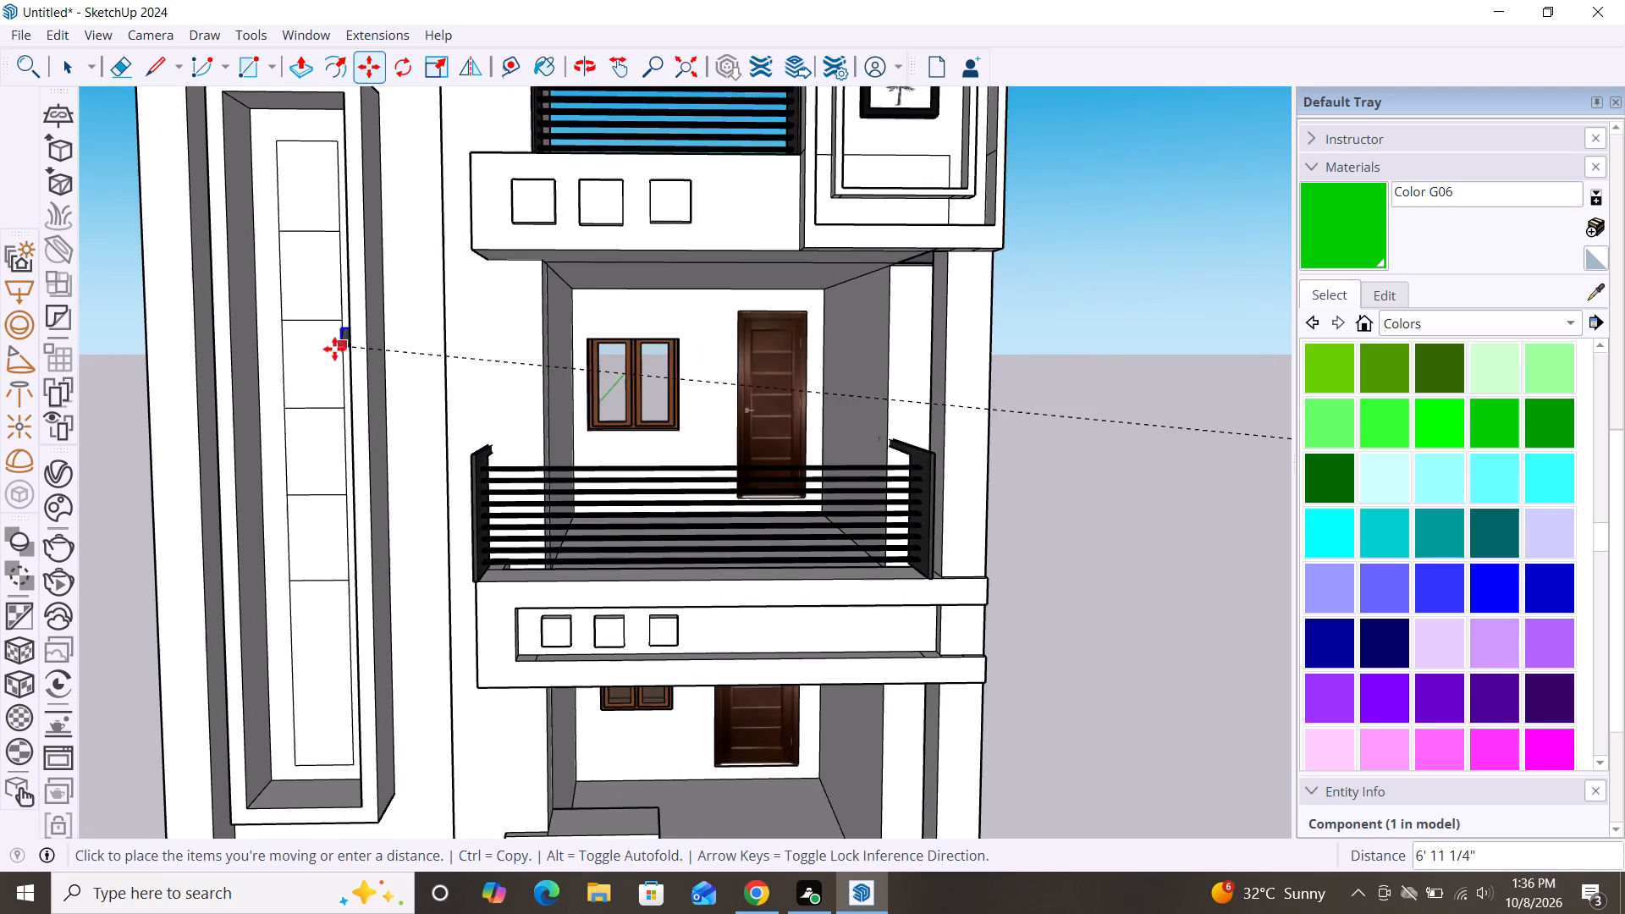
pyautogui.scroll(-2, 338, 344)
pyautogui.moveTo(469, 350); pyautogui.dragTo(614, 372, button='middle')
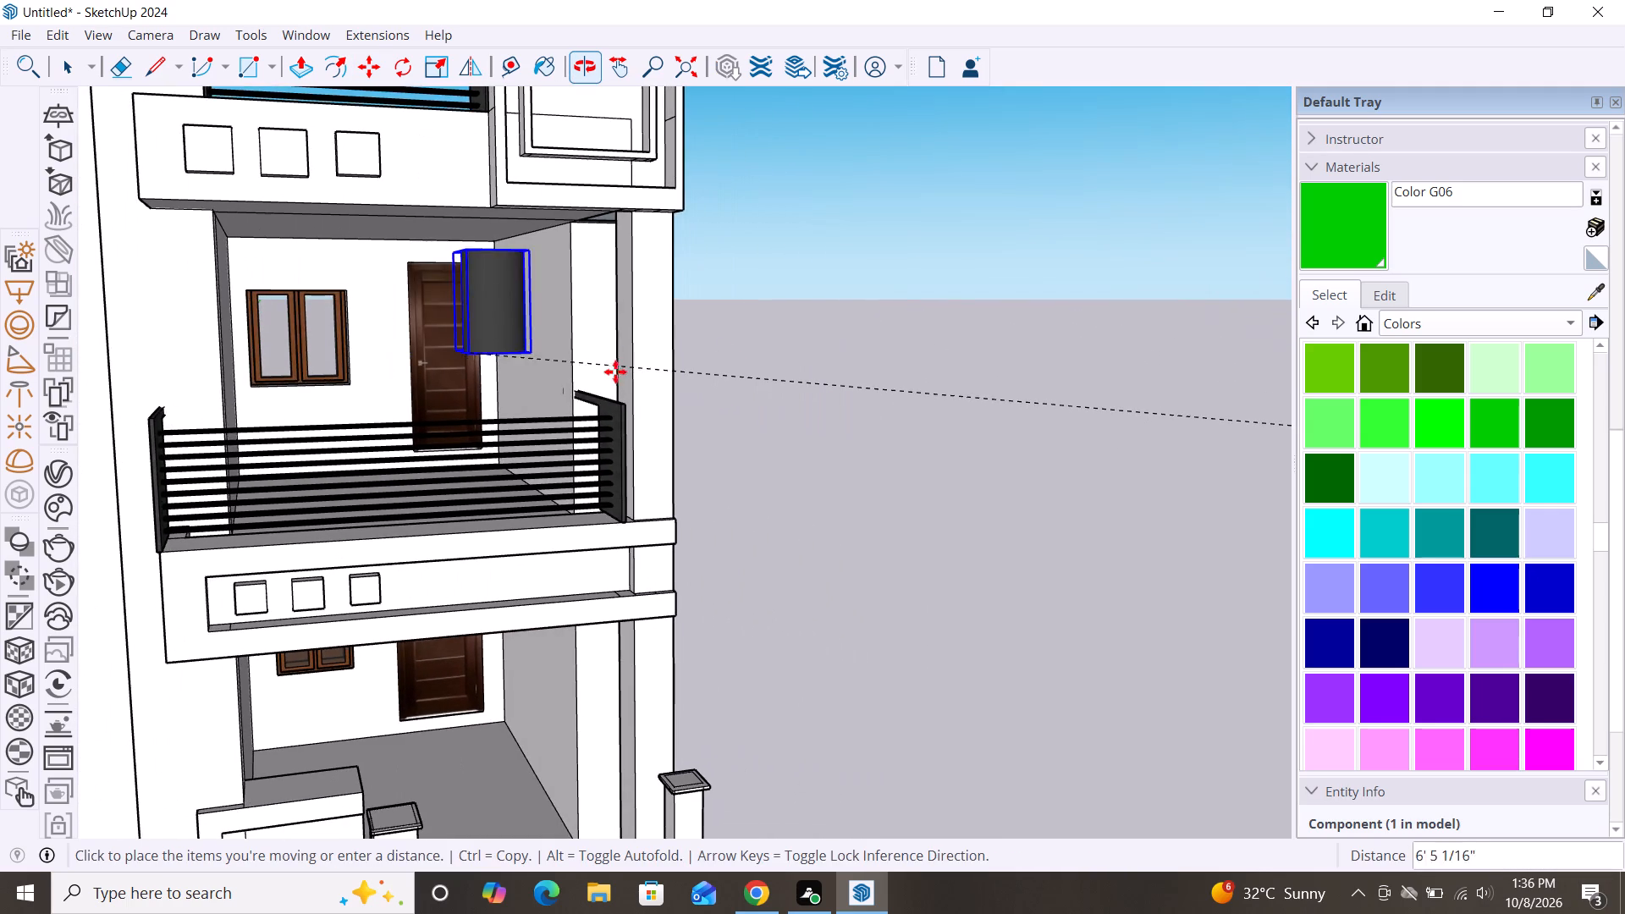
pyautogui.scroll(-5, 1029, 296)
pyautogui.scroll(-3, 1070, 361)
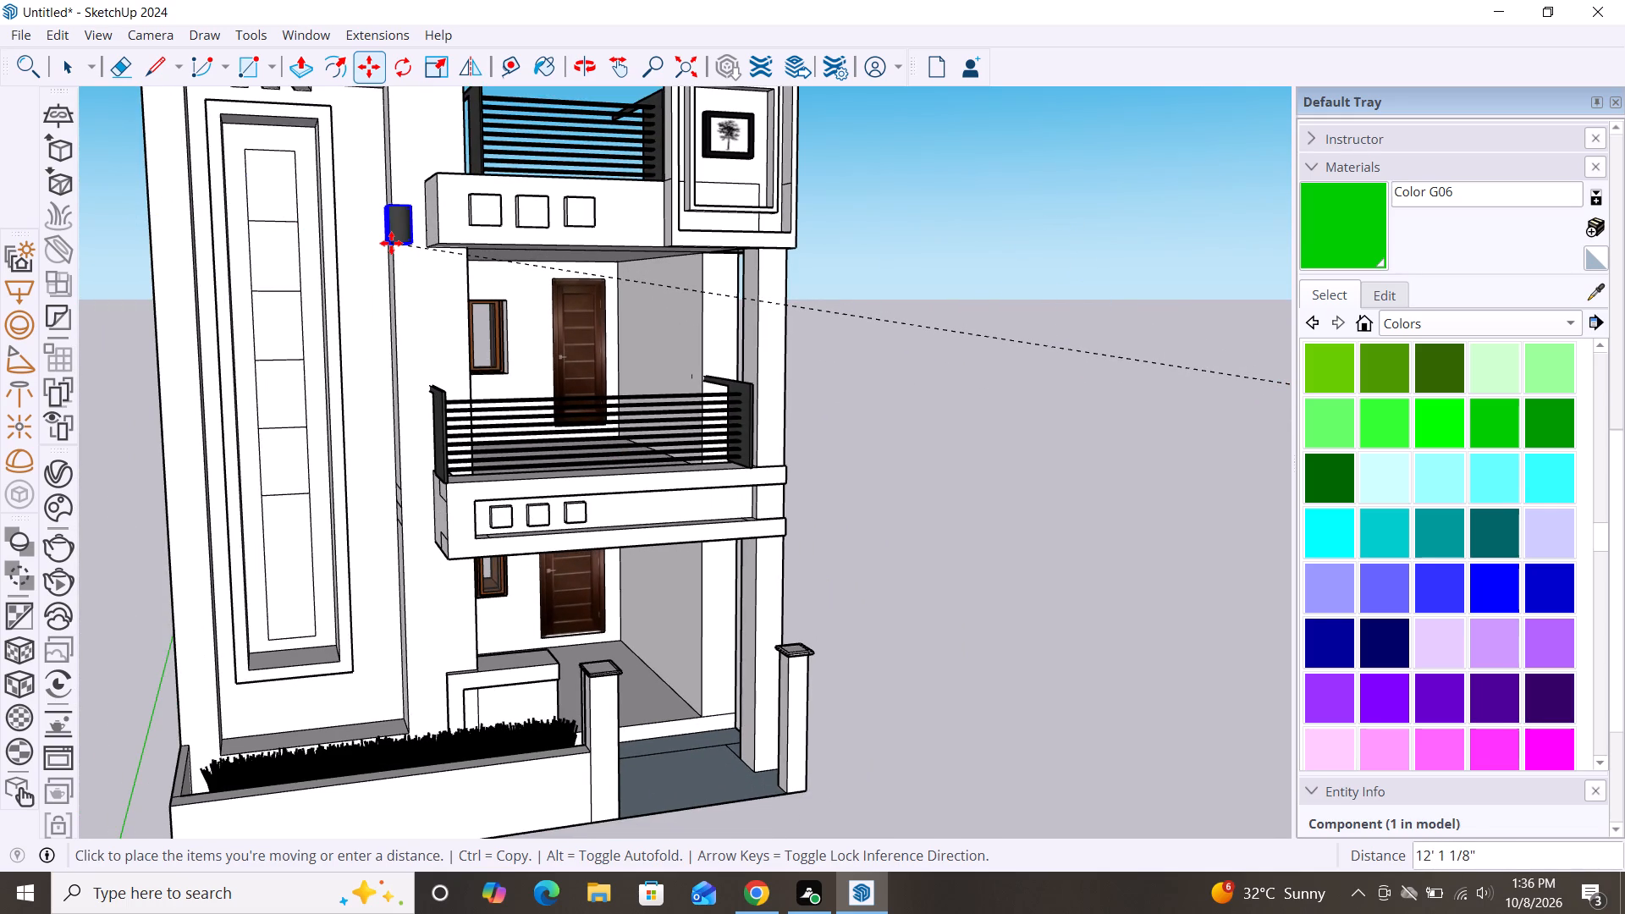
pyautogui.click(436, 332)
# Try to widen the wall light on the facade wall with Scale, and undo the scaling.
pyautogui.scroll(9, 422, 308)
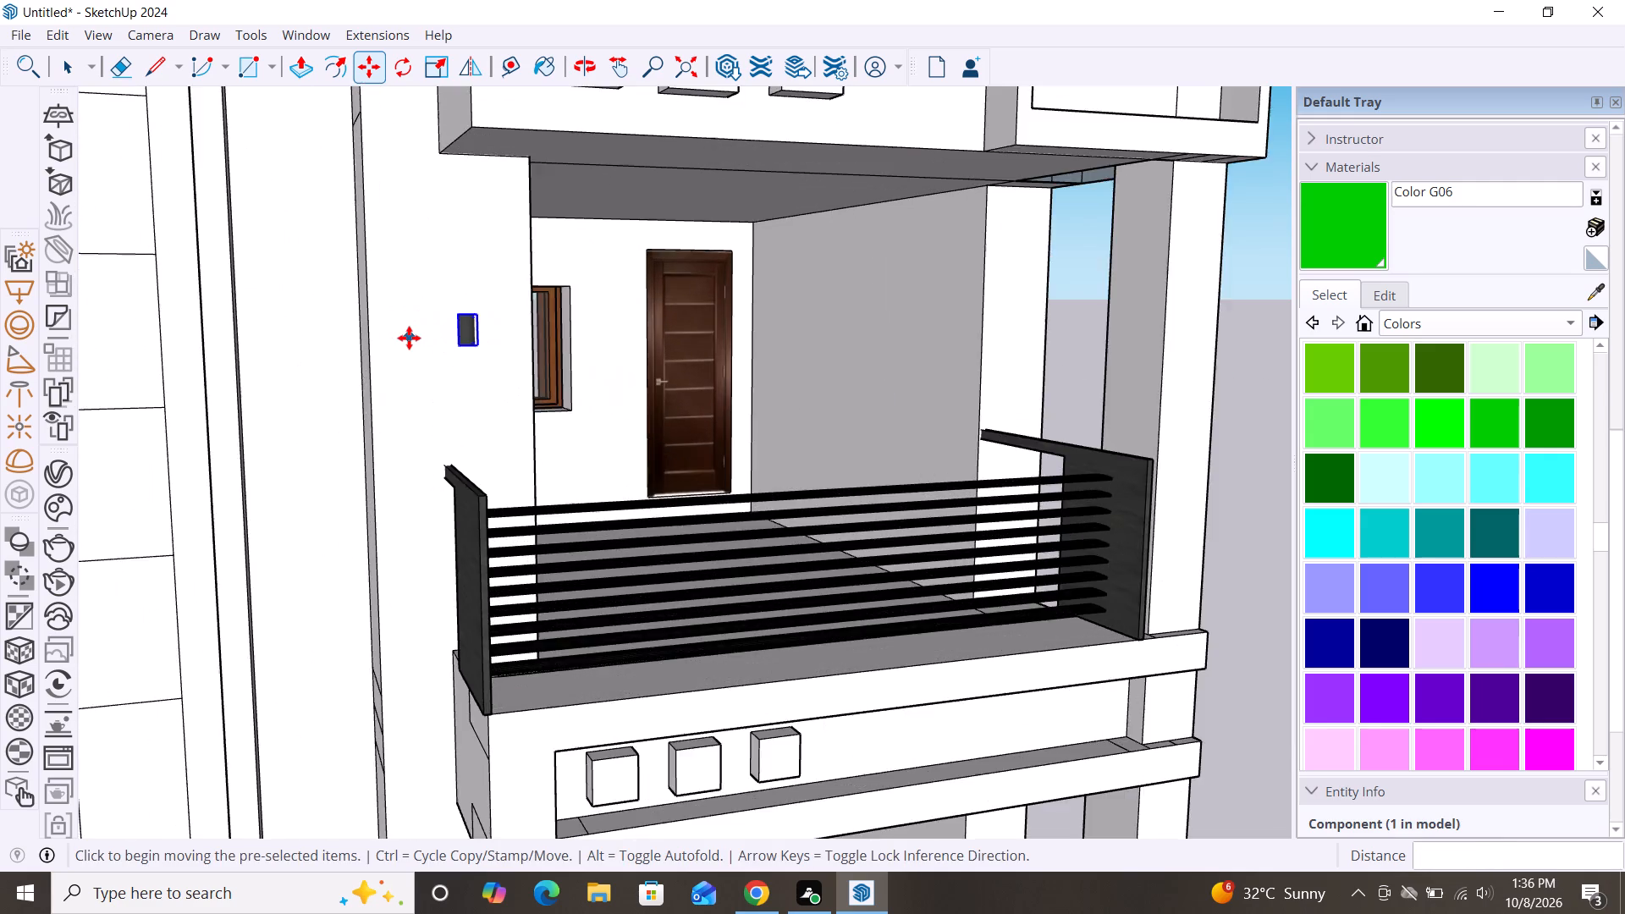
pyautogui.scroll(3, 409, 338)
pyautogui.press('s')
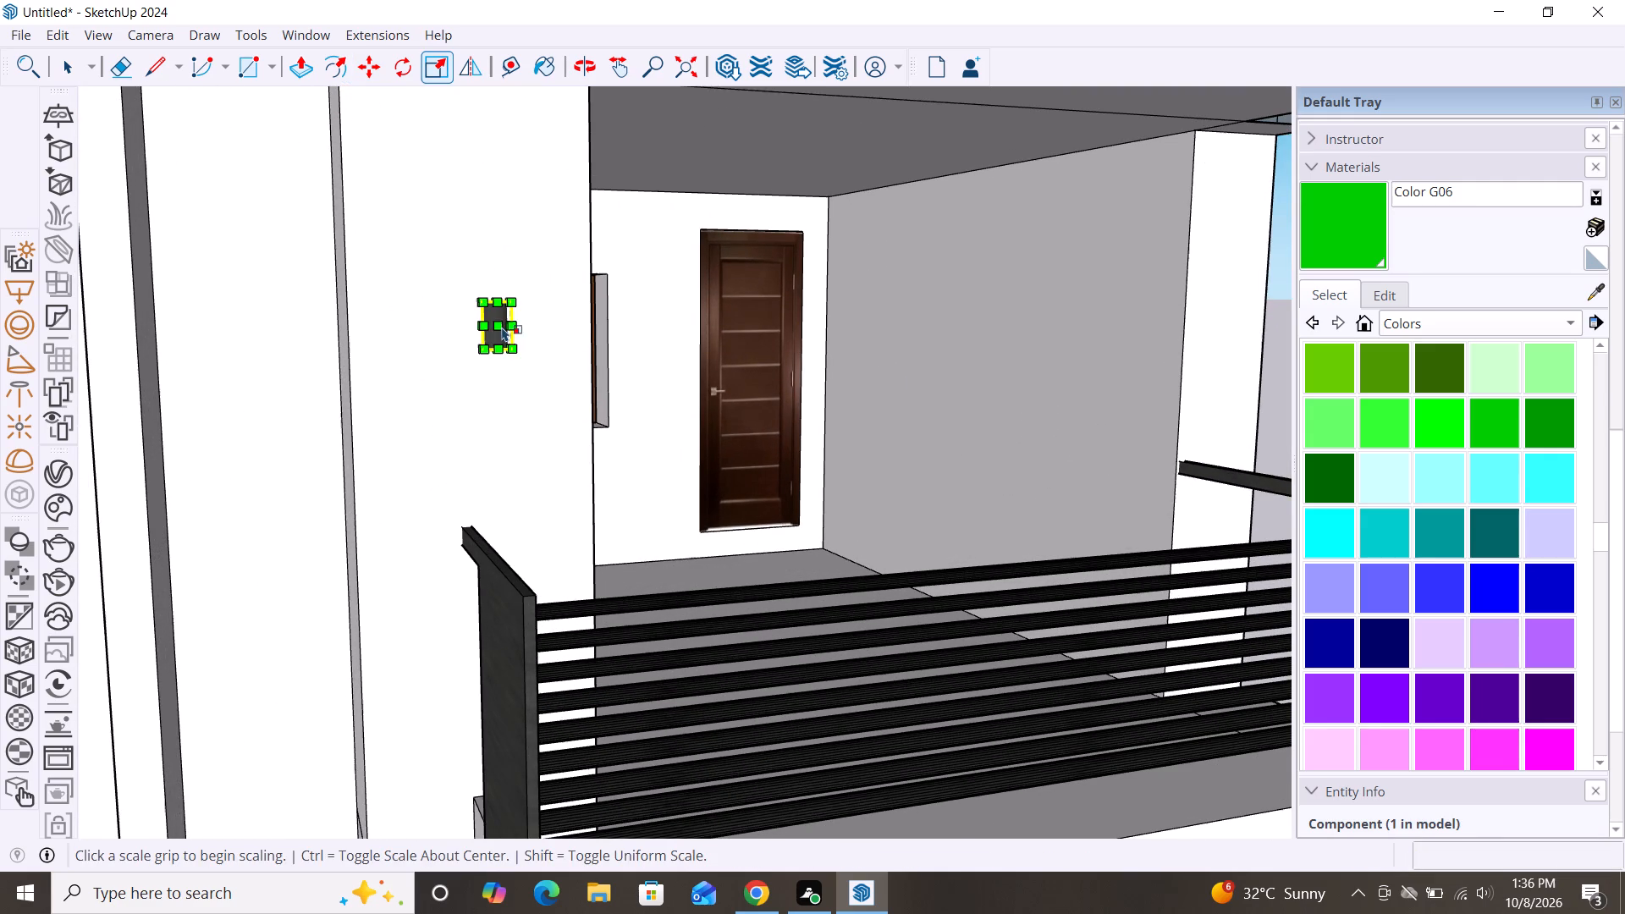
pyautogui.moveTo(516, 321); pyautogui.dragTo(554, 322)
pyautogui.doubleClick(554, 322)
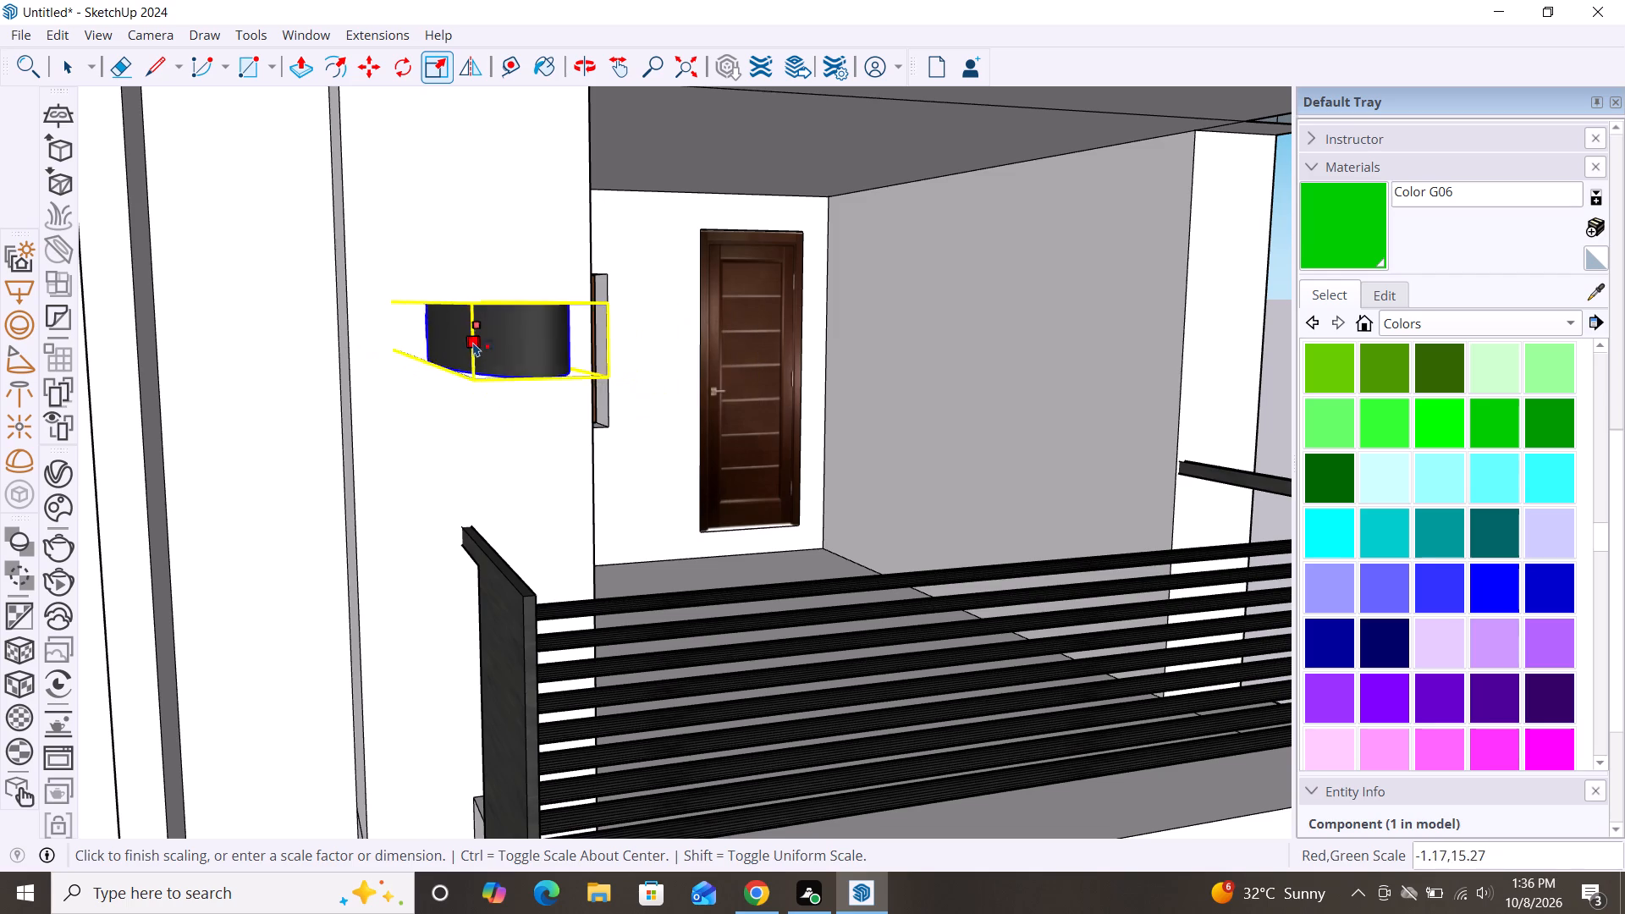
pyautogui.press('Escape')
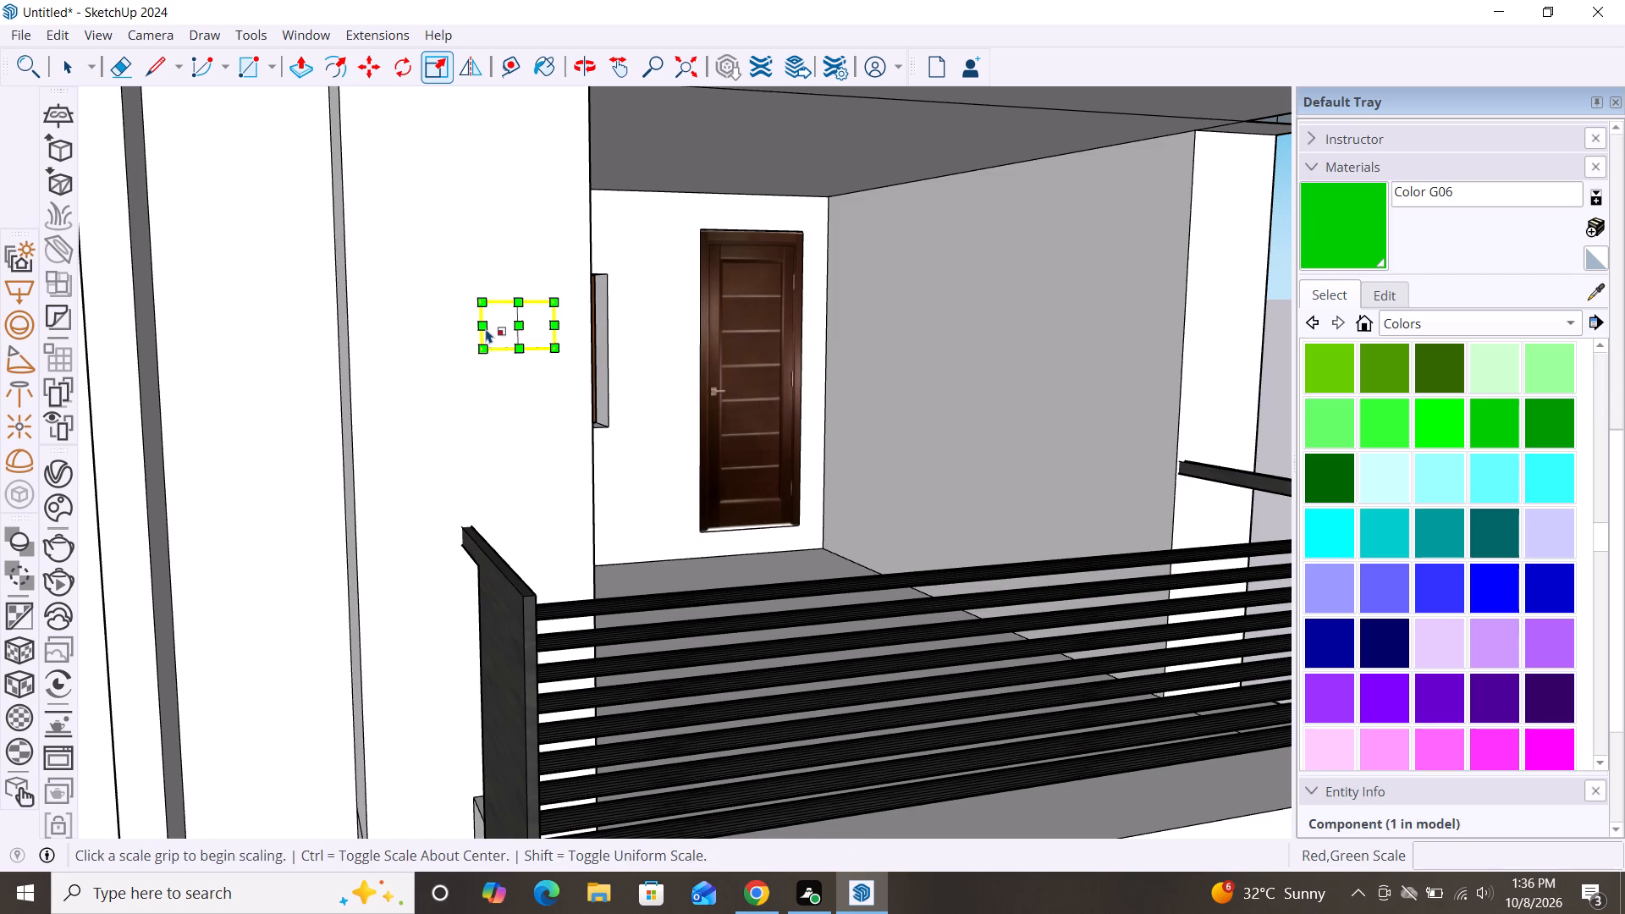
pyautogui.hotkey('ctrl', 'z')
# Move the wall light about 25' 9" off the facade, back into the empty space beside the house.
pyautogui.scroll(-2, 388, 350)
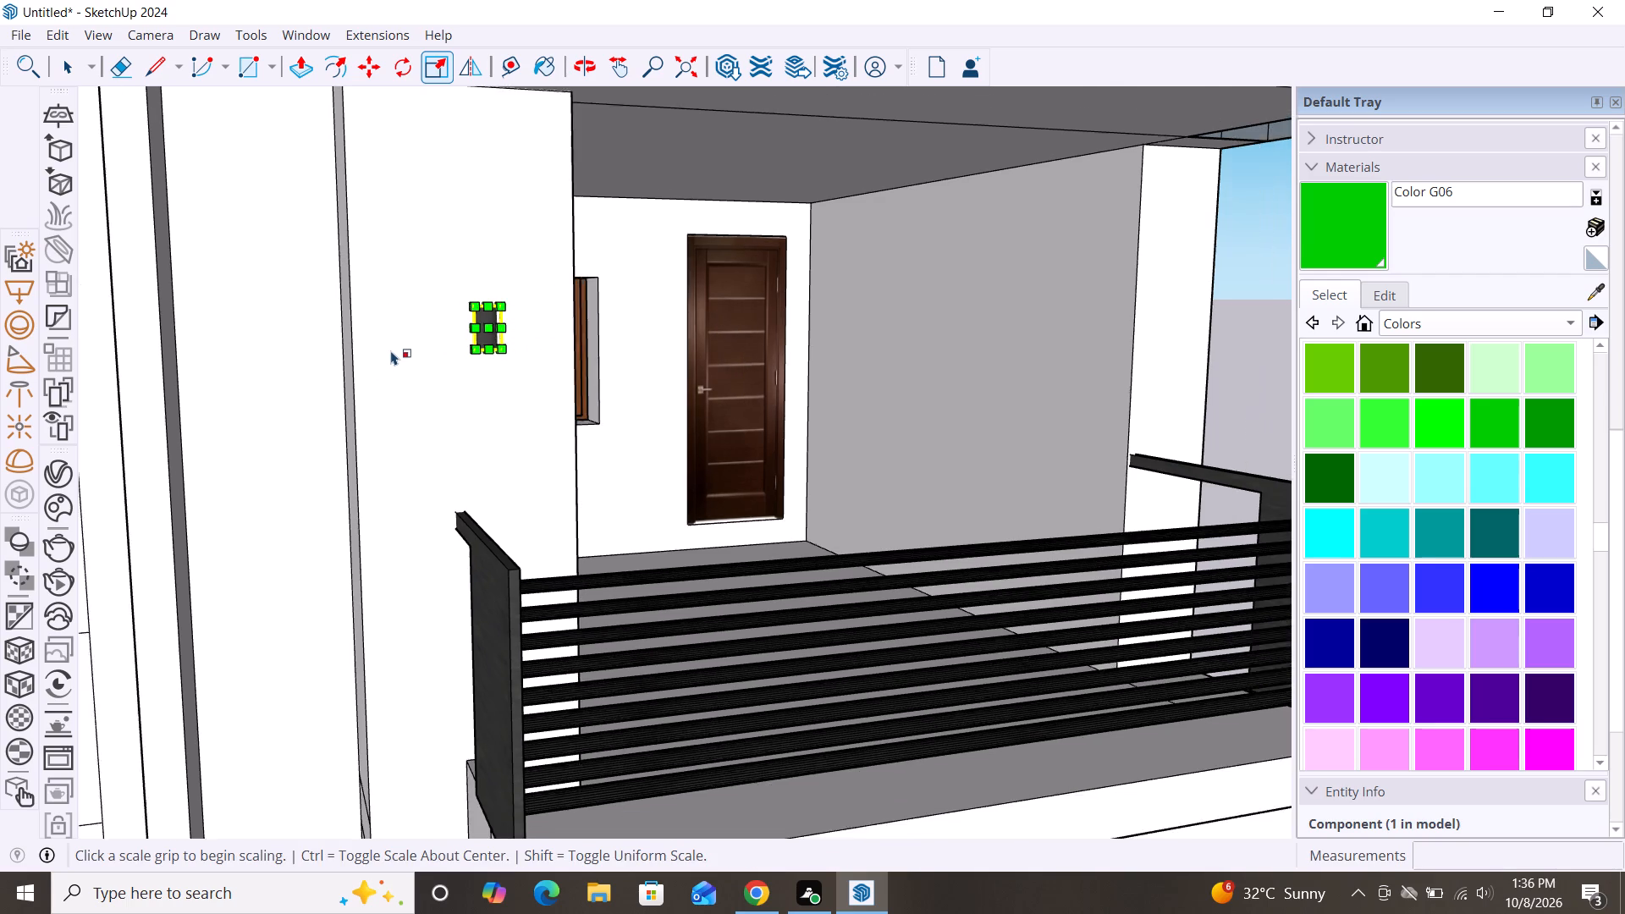
pyautogui.scroll(-10, 334, 306)
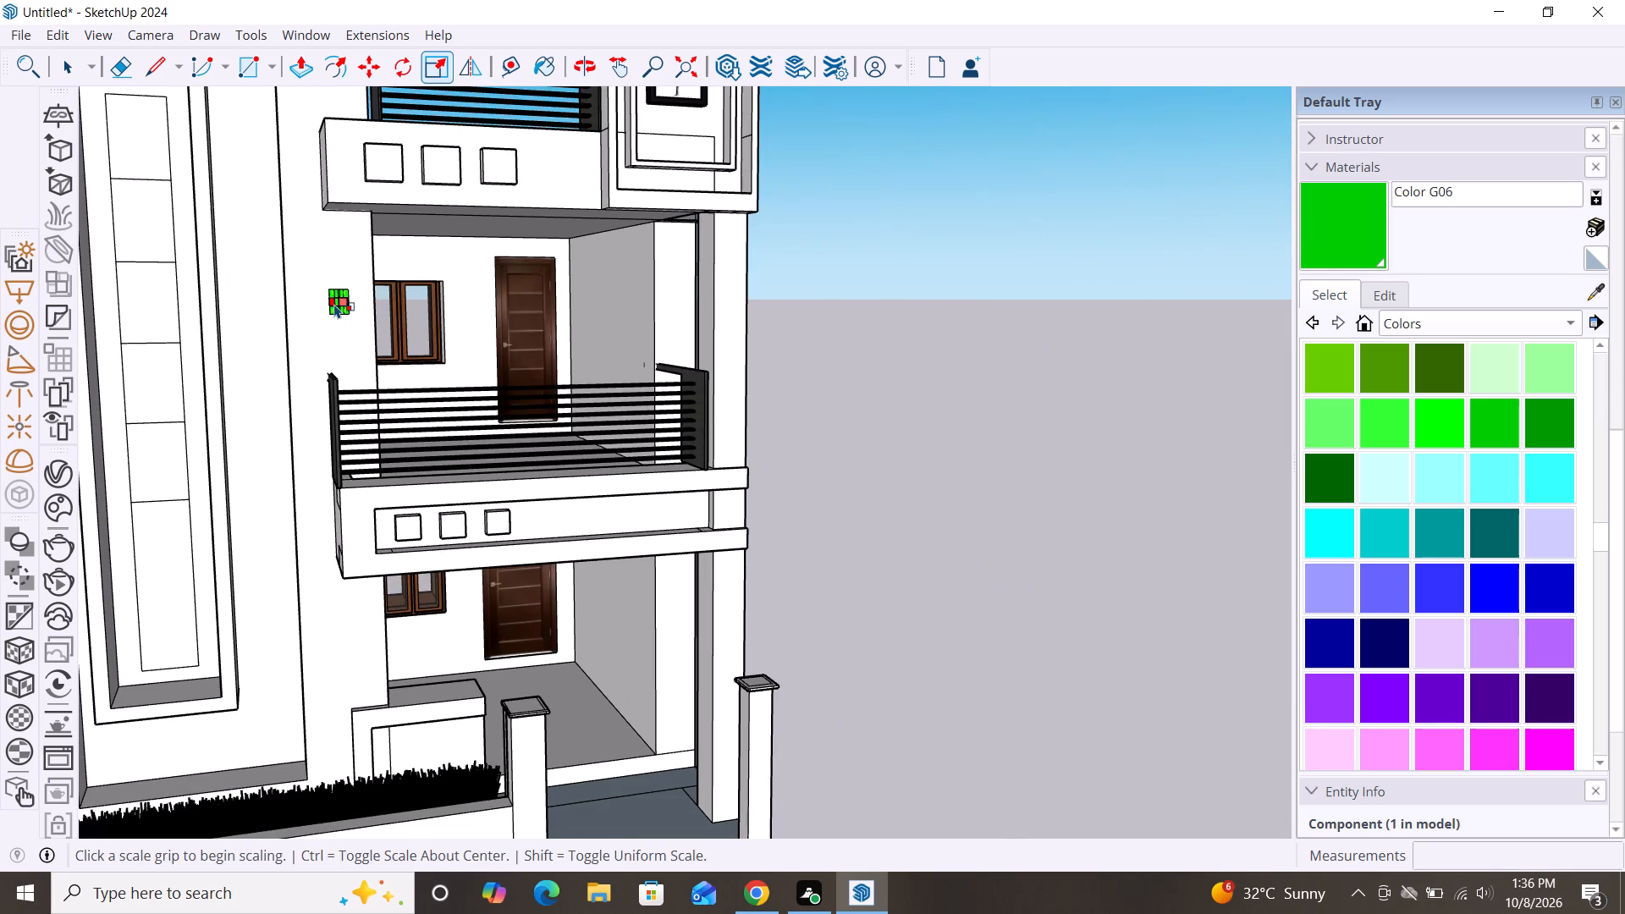
pyautogui.press('m')
pyautogui.click(332, 303)
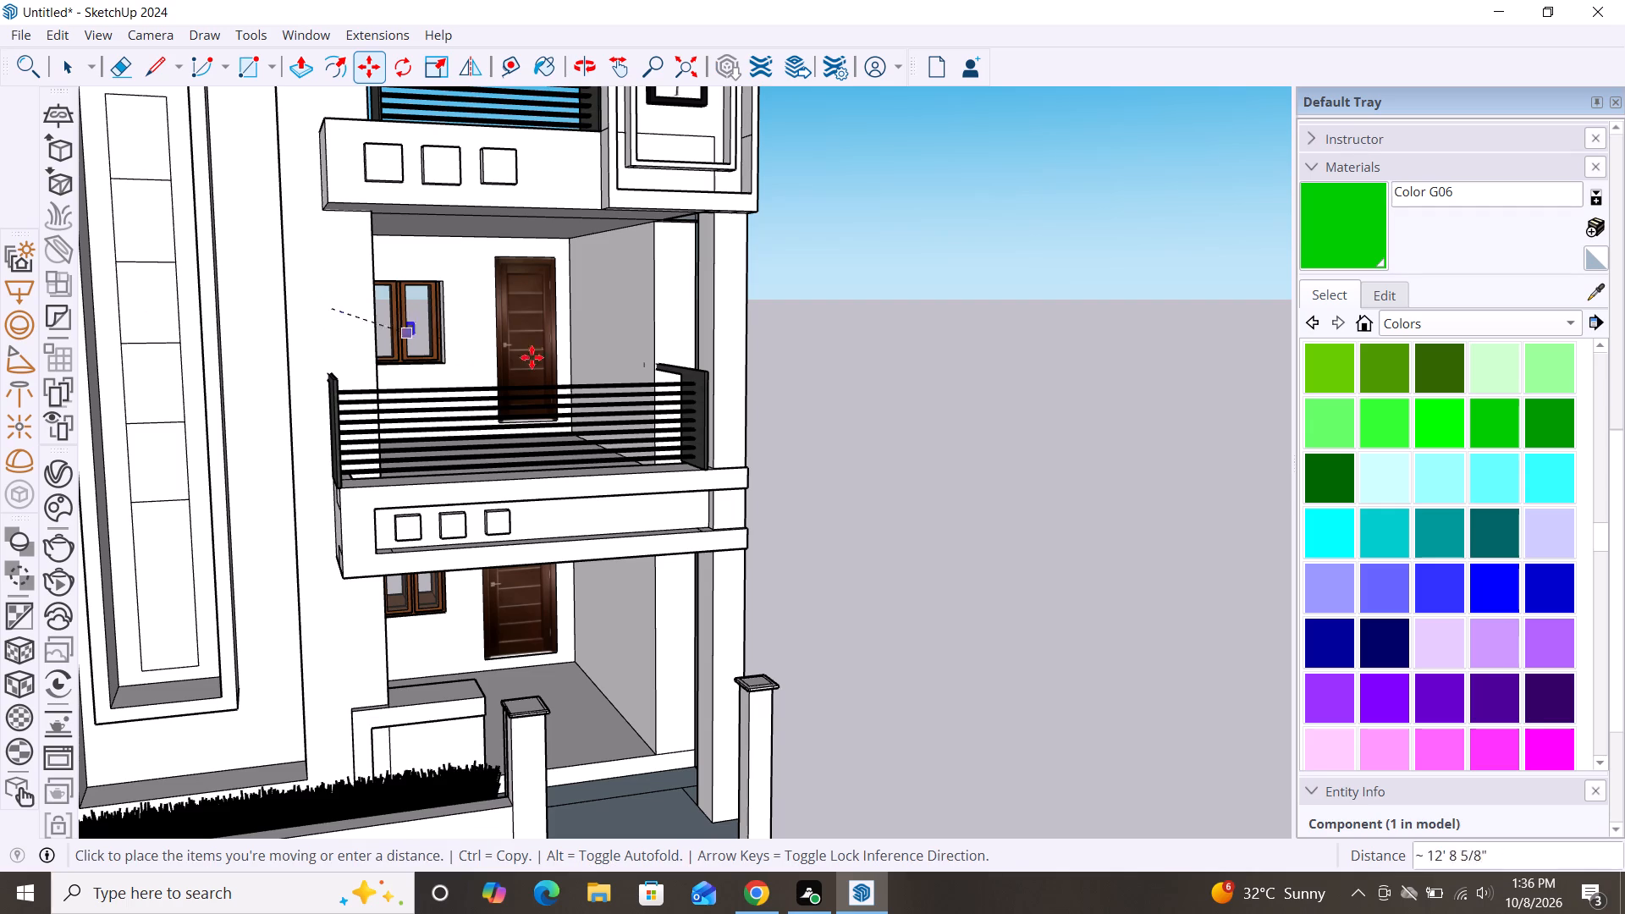
pyautogui.doubleClick(936, 380)
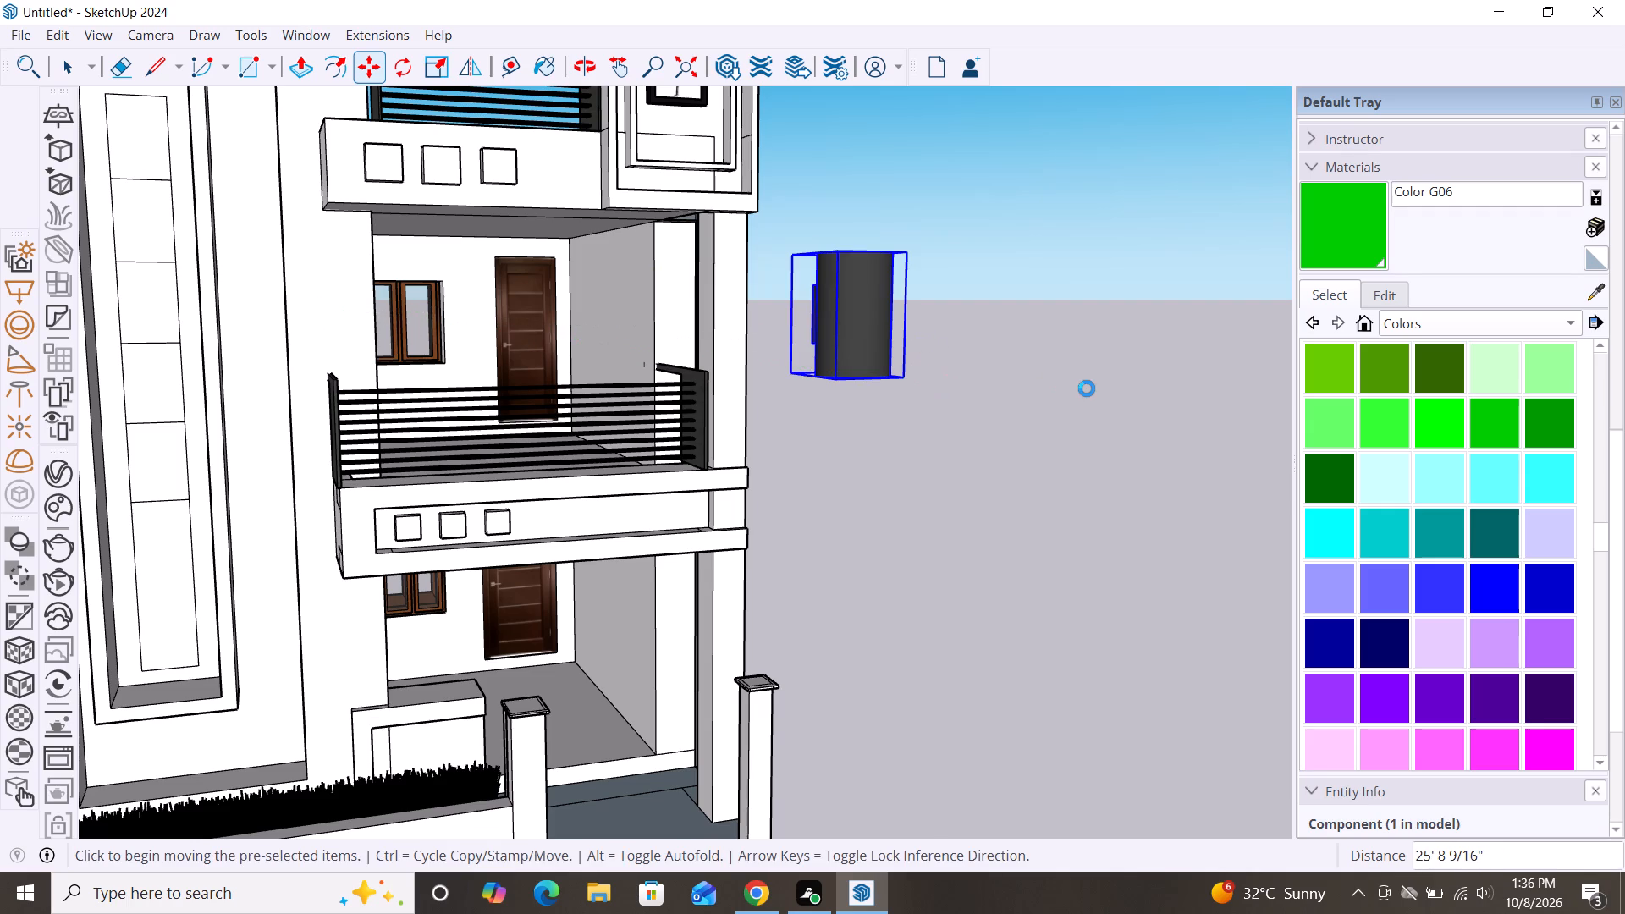
# Widen the wall light horizontally with a red-green side scale in the space beside the house.
pyautogui.scroll(-4, 1087, 388)
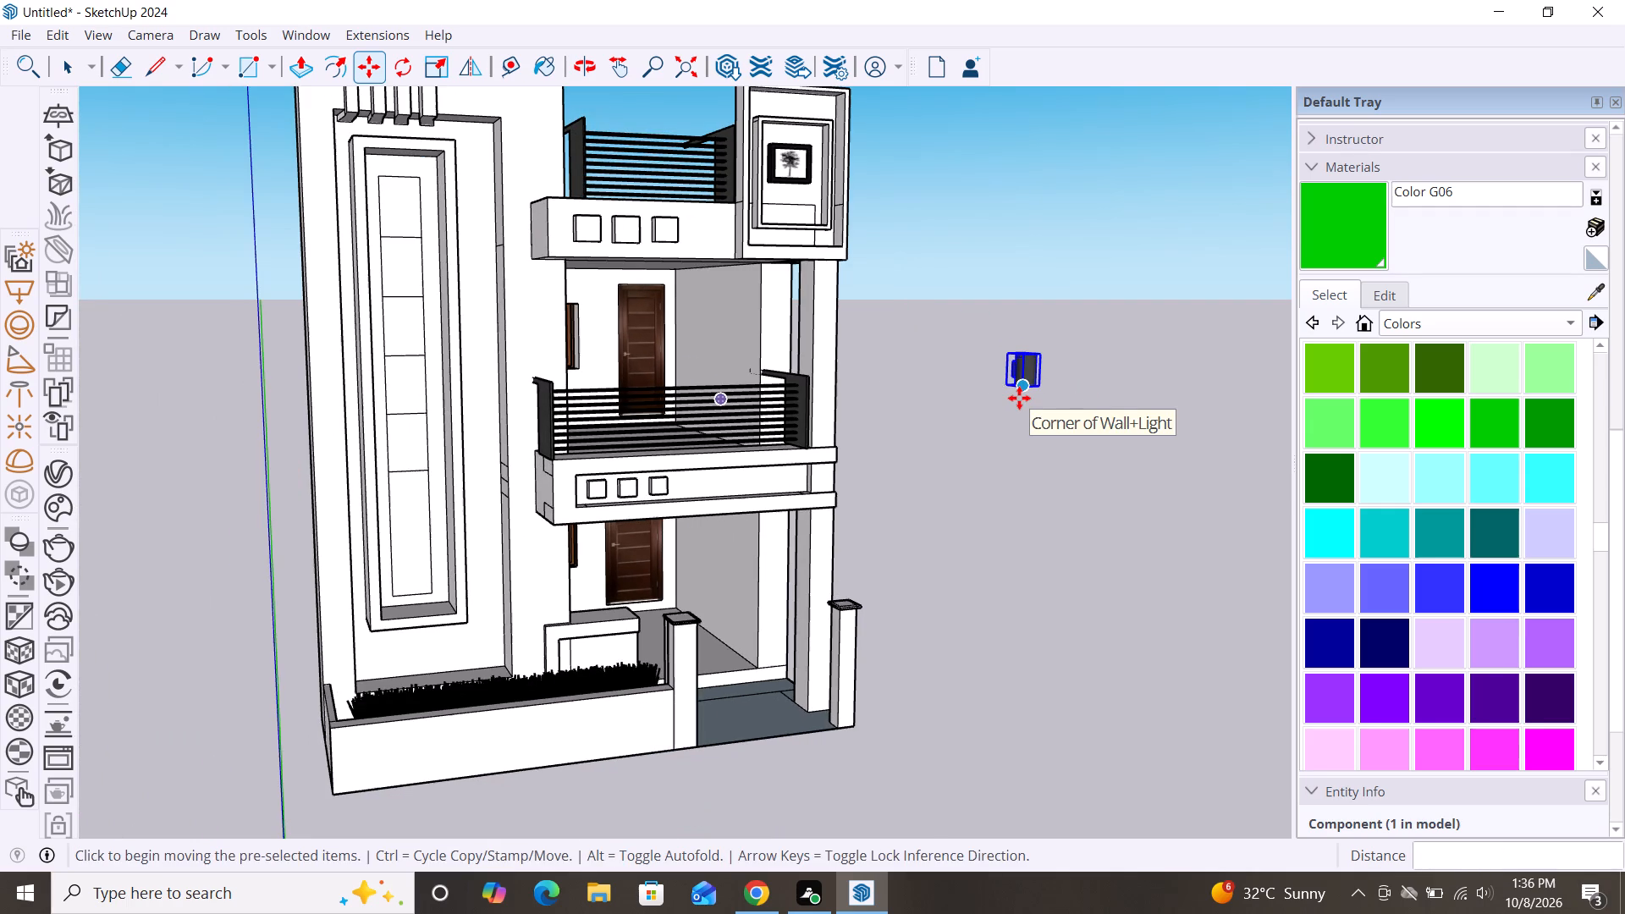
pyautogui.press('s')
pyautogui.moveTo(1005, 367); pyautogui.dragTo(971, 388)
pyautogui.click(971, 388)
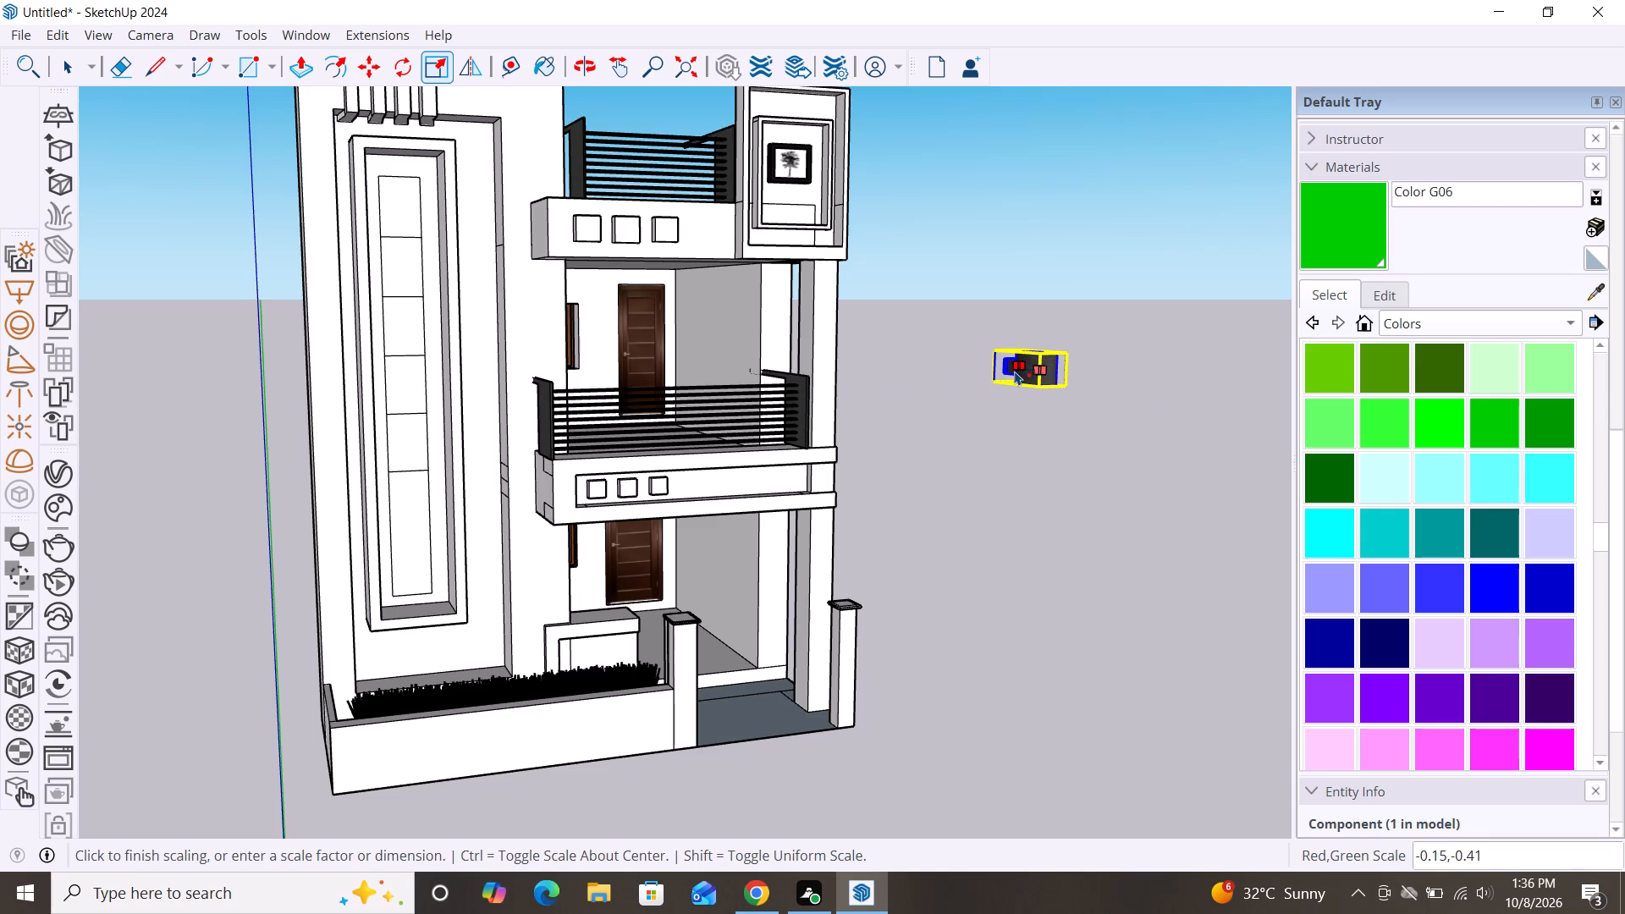
pyautogui.click(1015, 371)
# Stretch the wall light upward along the blue axis to nearly double its height.
pyautogui.scroll(6, 1041, 358)
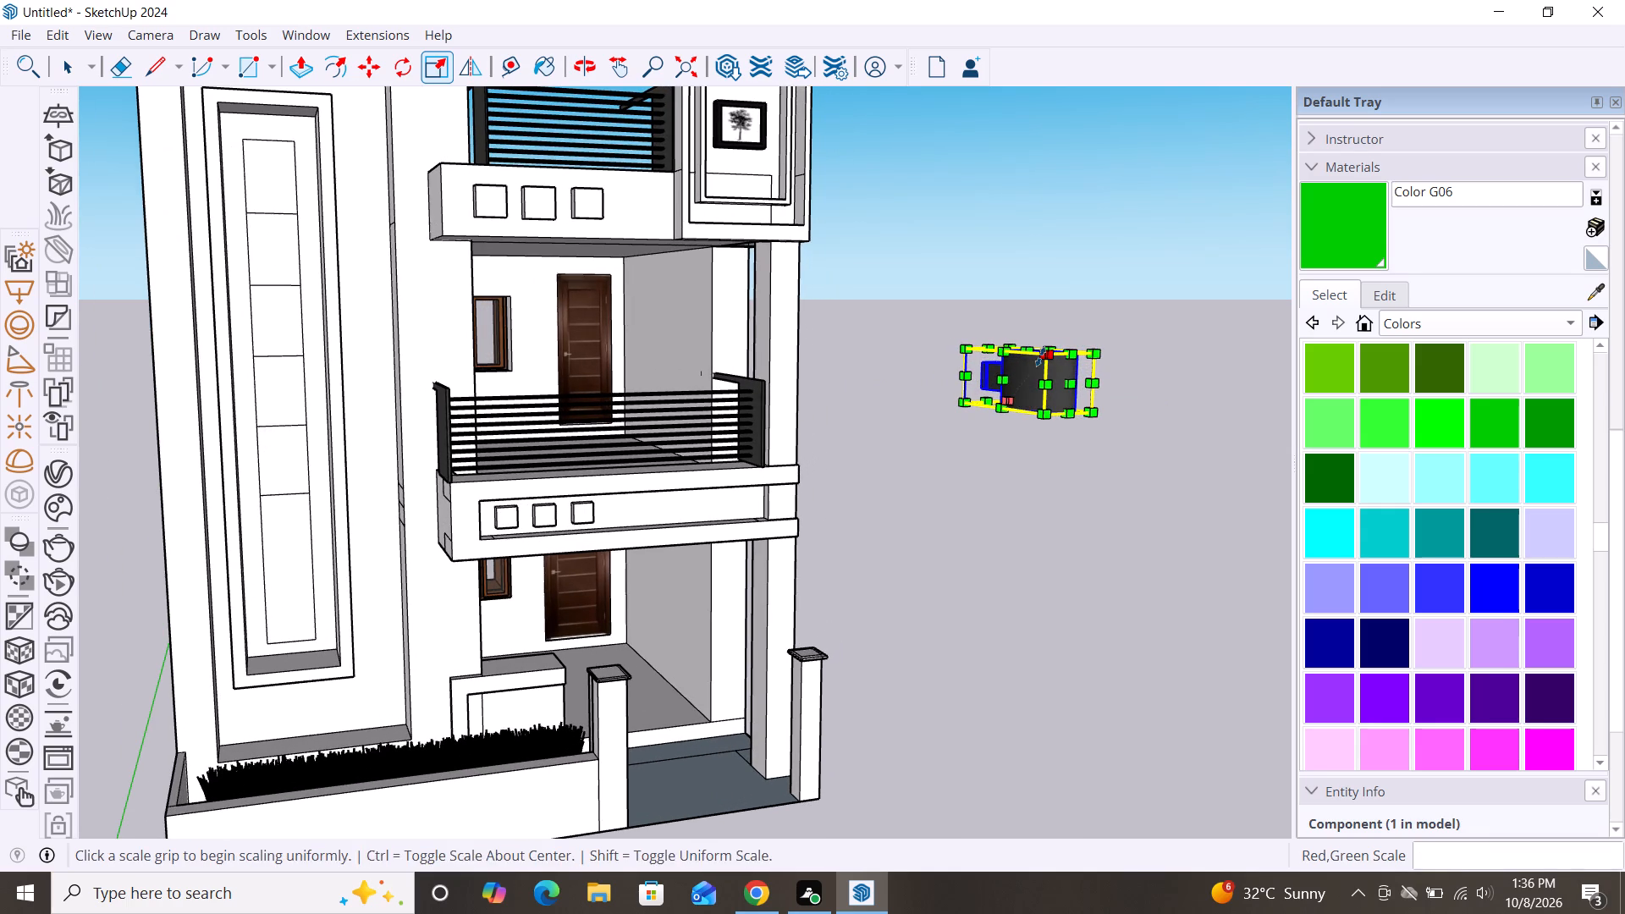
pyautogui.click(1038, 343)
pyautogui.click(1038, 336)
pyautogui.moveTo(1035, 326); pyautogui.dragTo(1033, 315)
pyautogui.moveTo(1031, 311); pyautogui.dragTo(1028, 300)
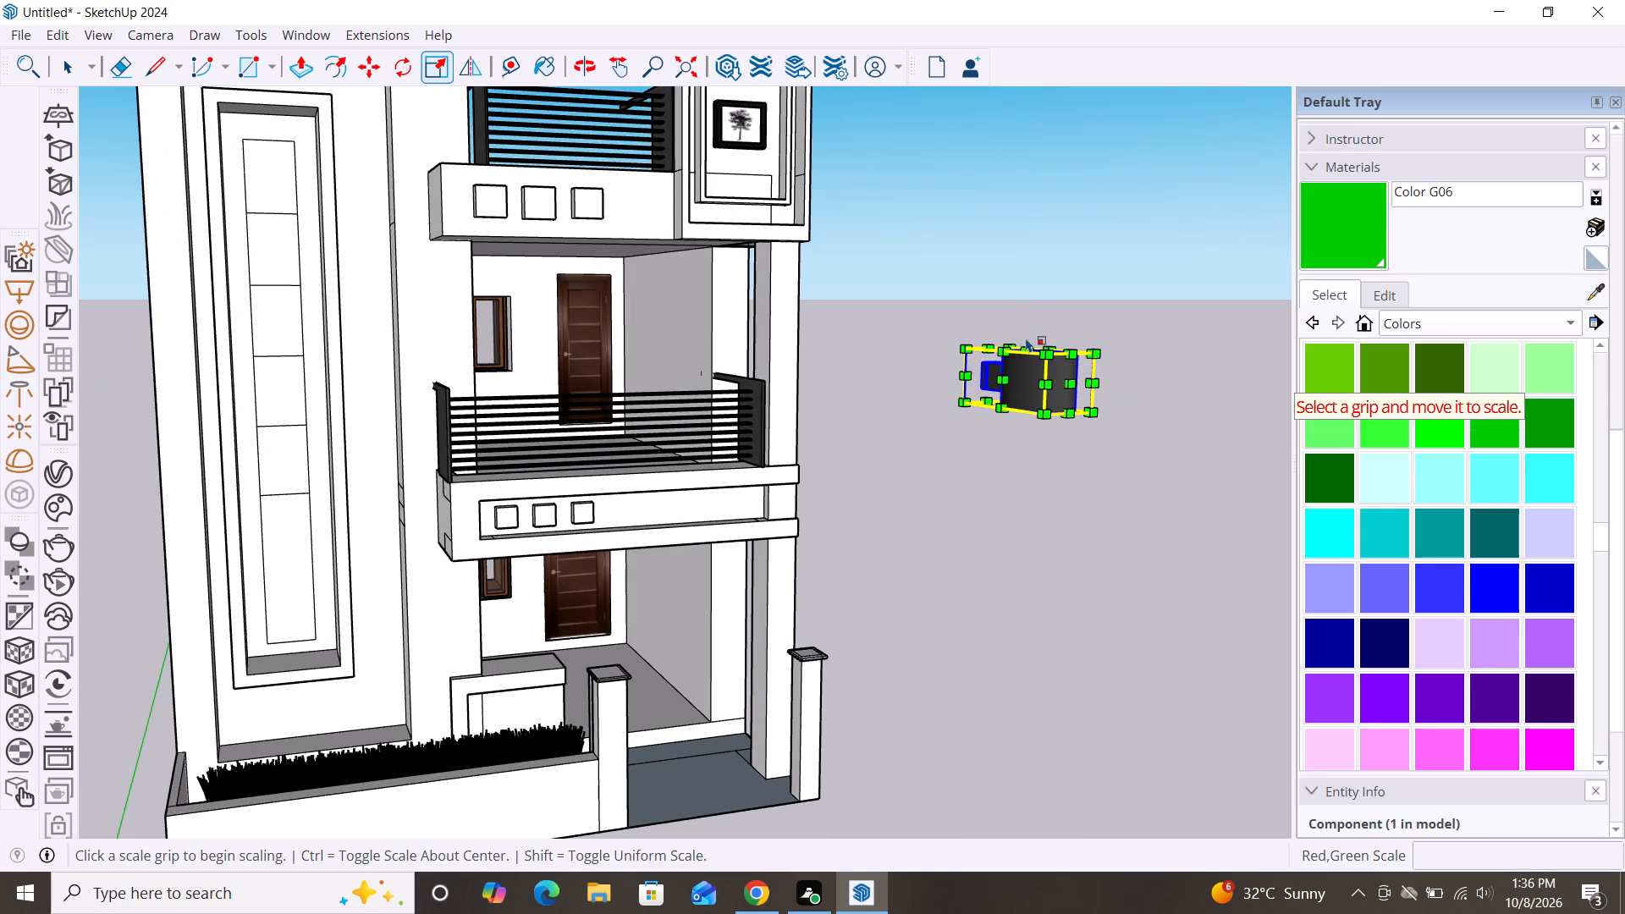
pyautogui.moveTo(1027, 352); pyautogui.dragTo(1022, 291)
pyautogui.click(1022, 291)
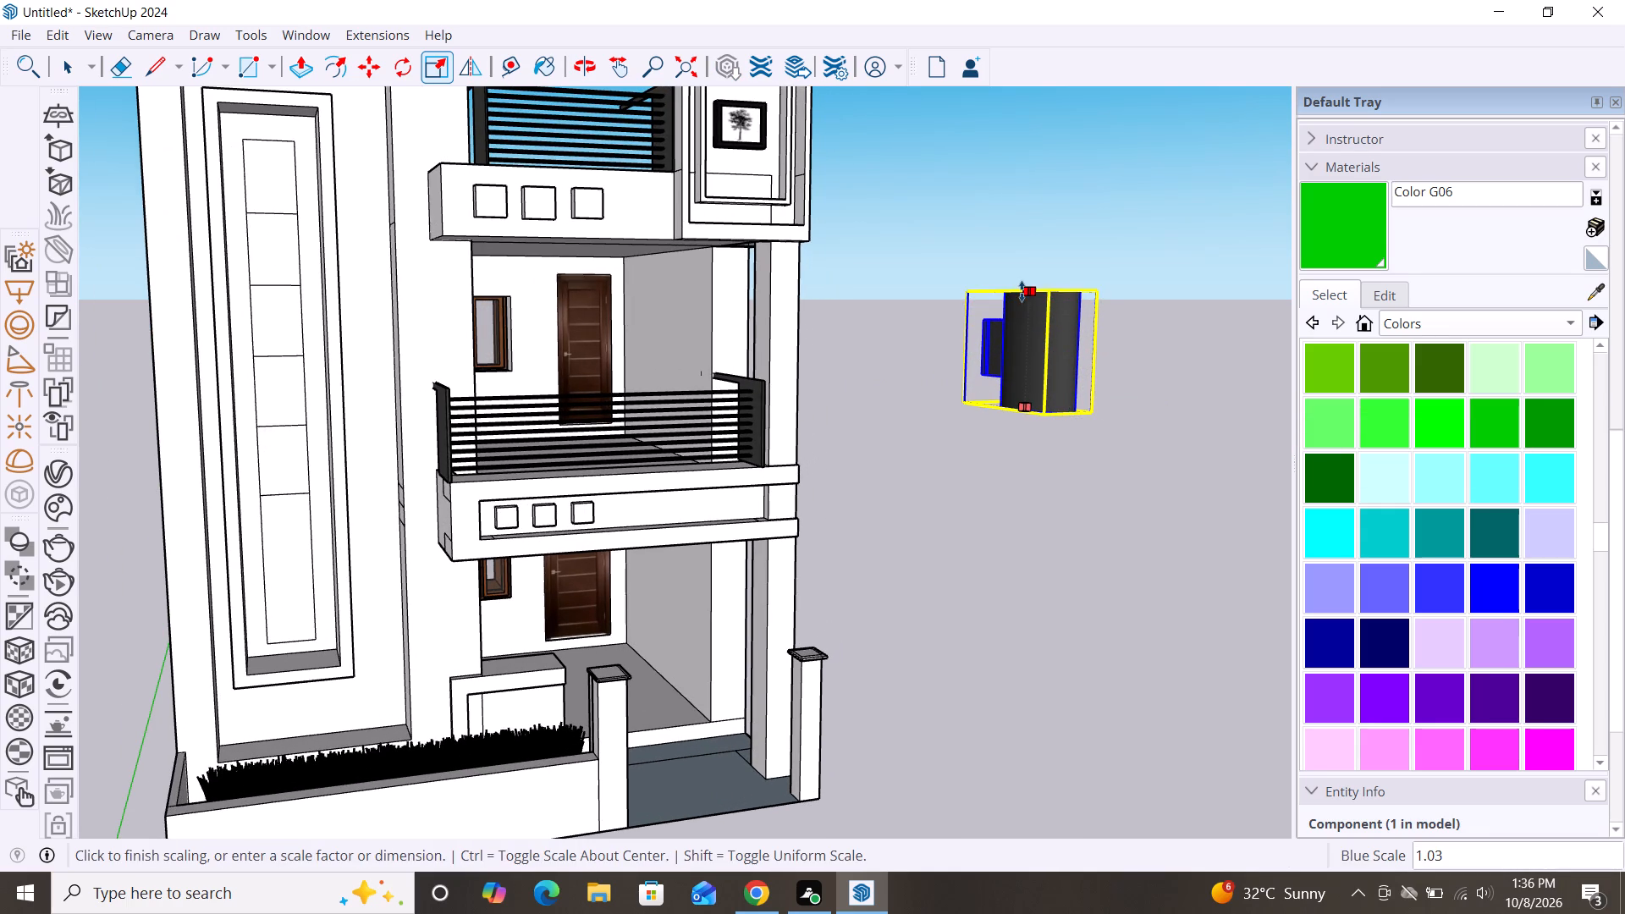
pyautogui.click(1016, 299)
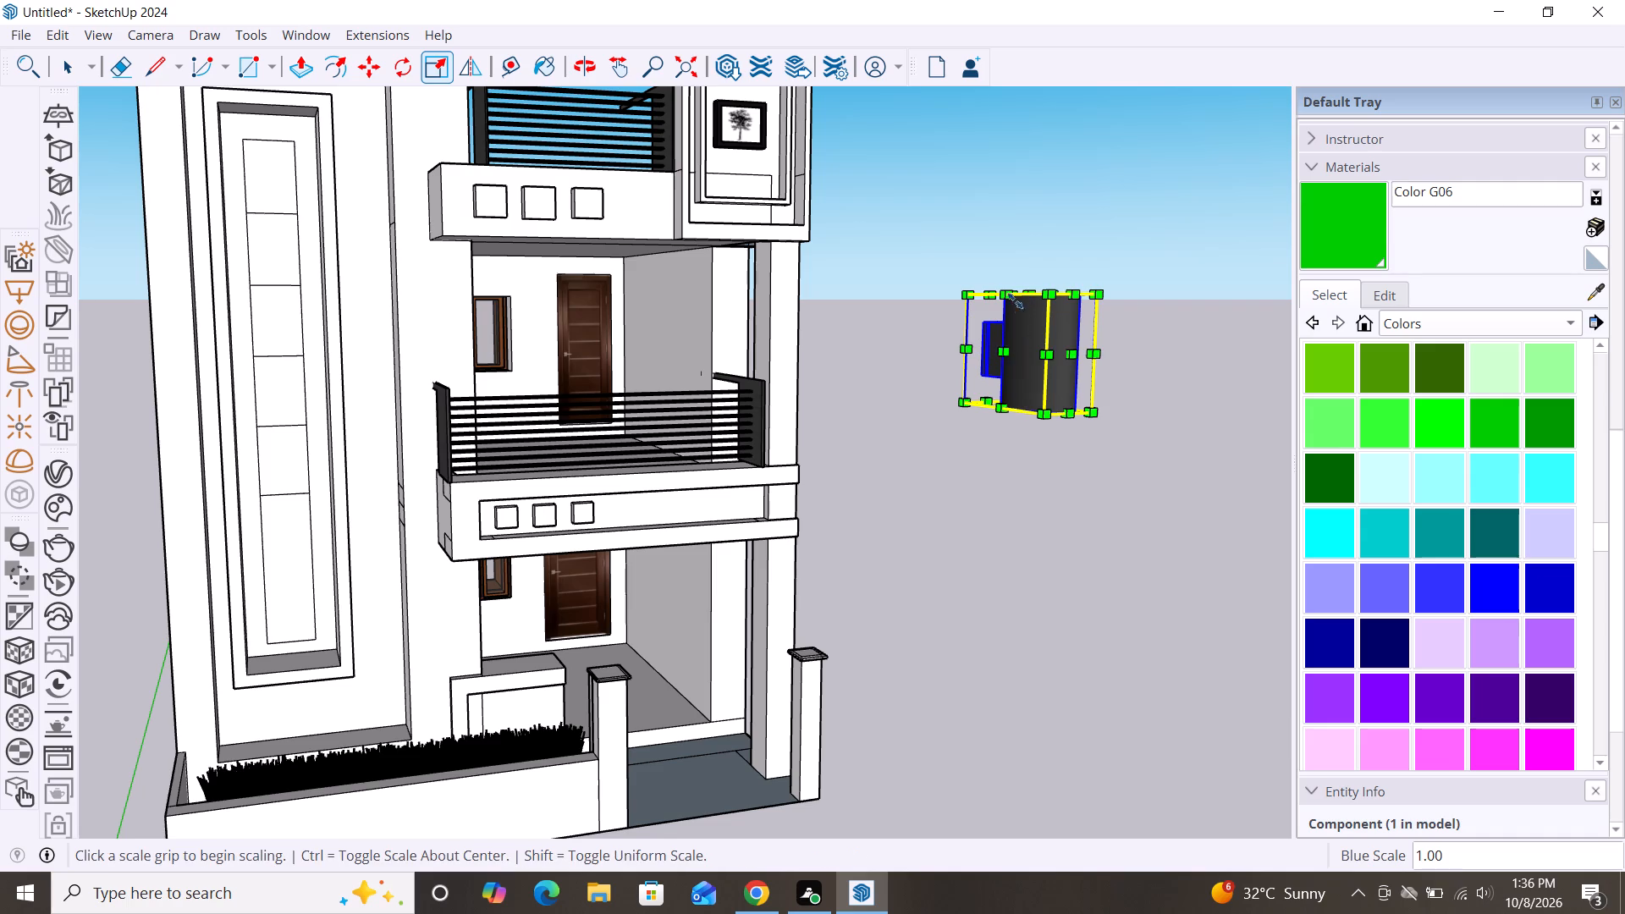
# Adjust the wall light's depth along the red axis with Scale in the space beside the house.
pyautogui.doubleClick(1001, 351)
pyautogui.moveTo(1005, 351); pyautogui.dragTo(1015, 349)
pyautogui.moveTo(1015, 349); pyautogui.dragTo(1029, 344)
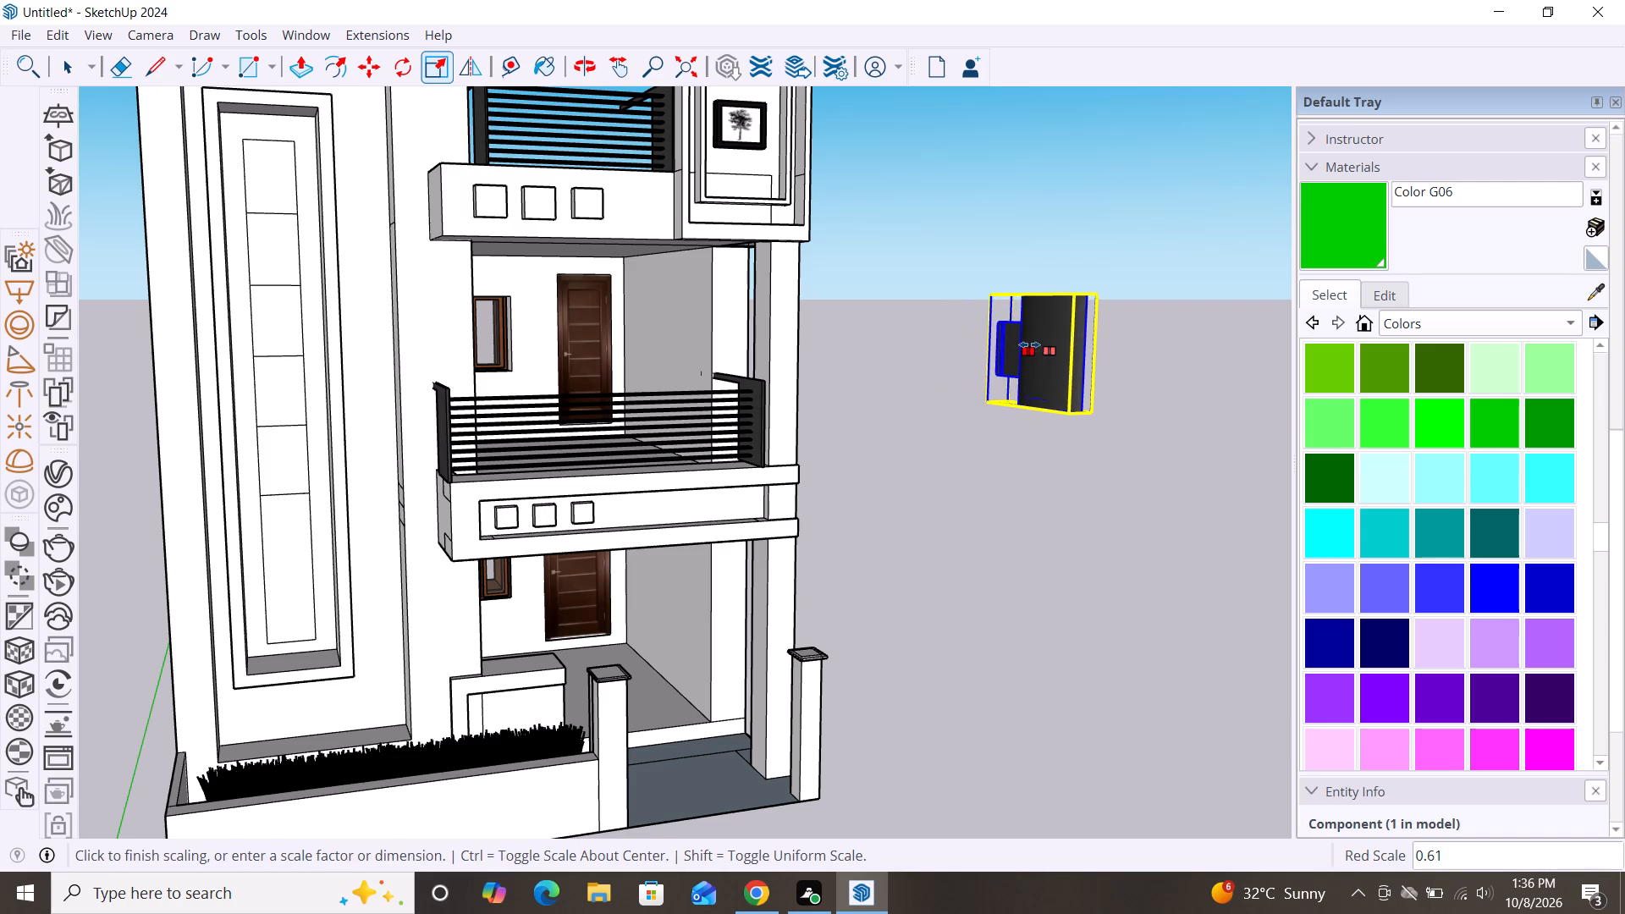
pyautogui.moveTo(1029, 344); pyautogui.dragTo(1006, 355)
pyautogui.click(1006, 355)
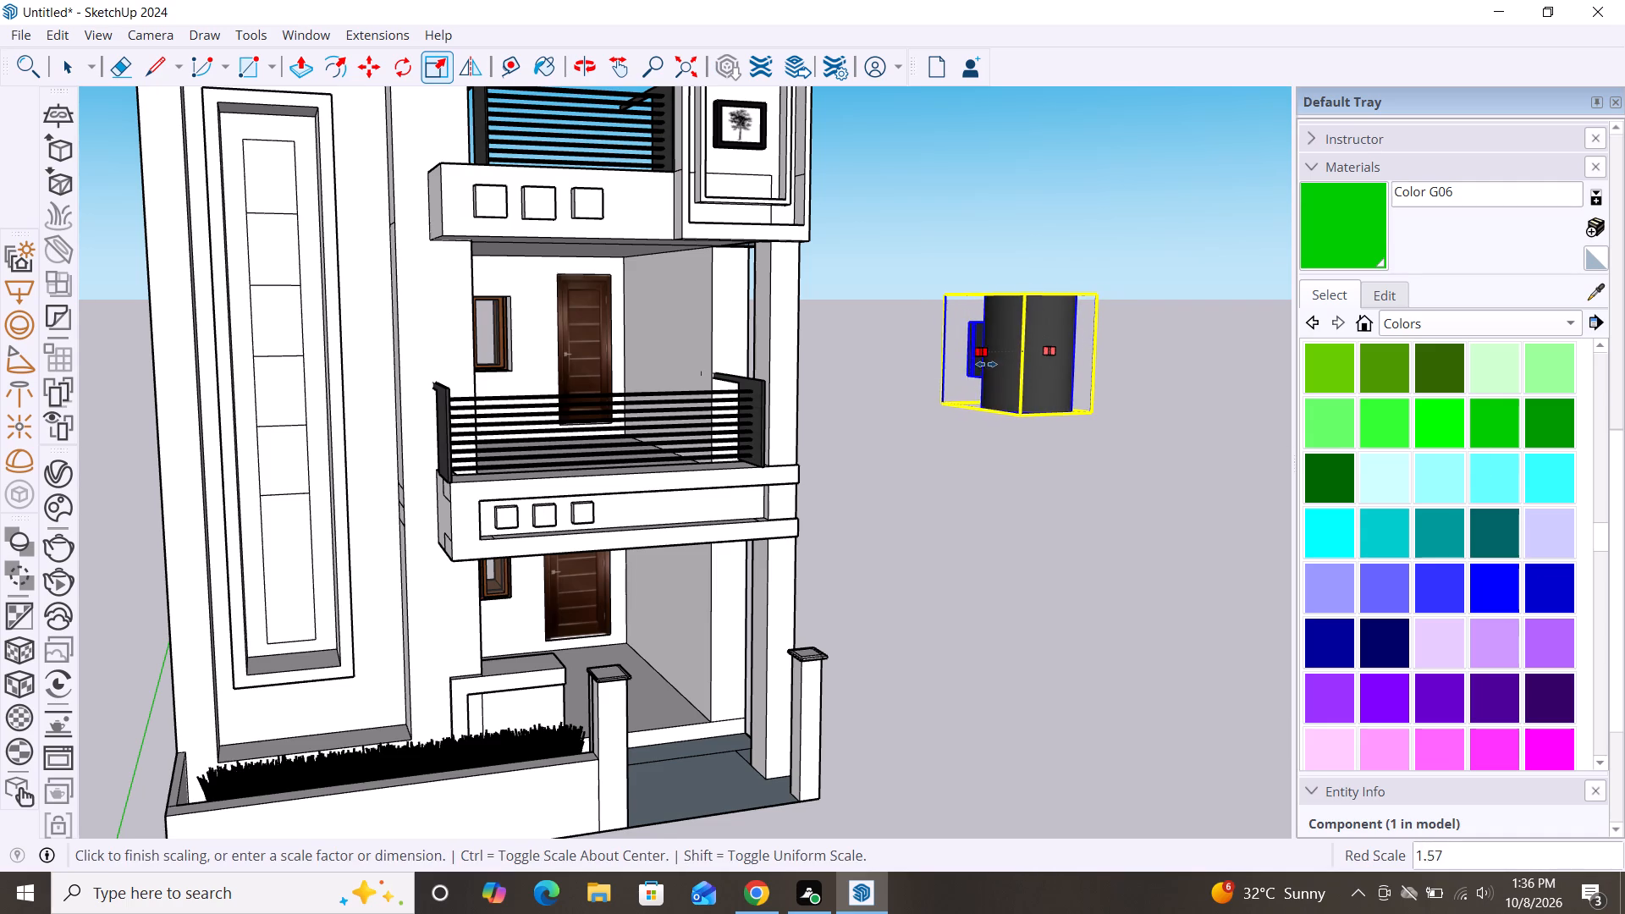
pyautogui.click(1002, 359)
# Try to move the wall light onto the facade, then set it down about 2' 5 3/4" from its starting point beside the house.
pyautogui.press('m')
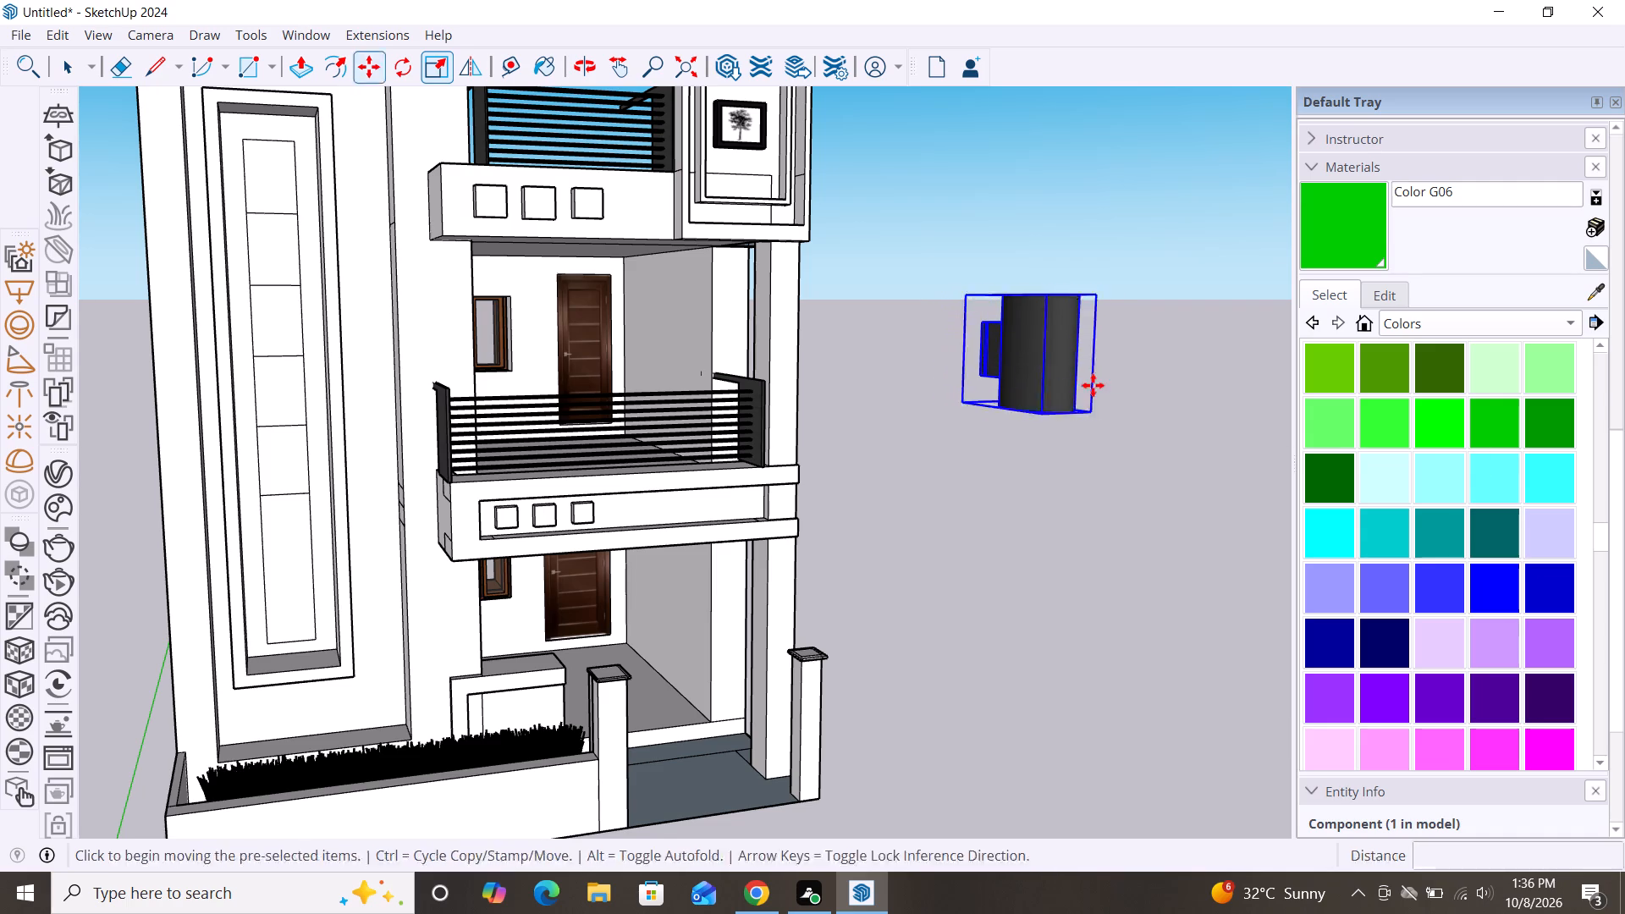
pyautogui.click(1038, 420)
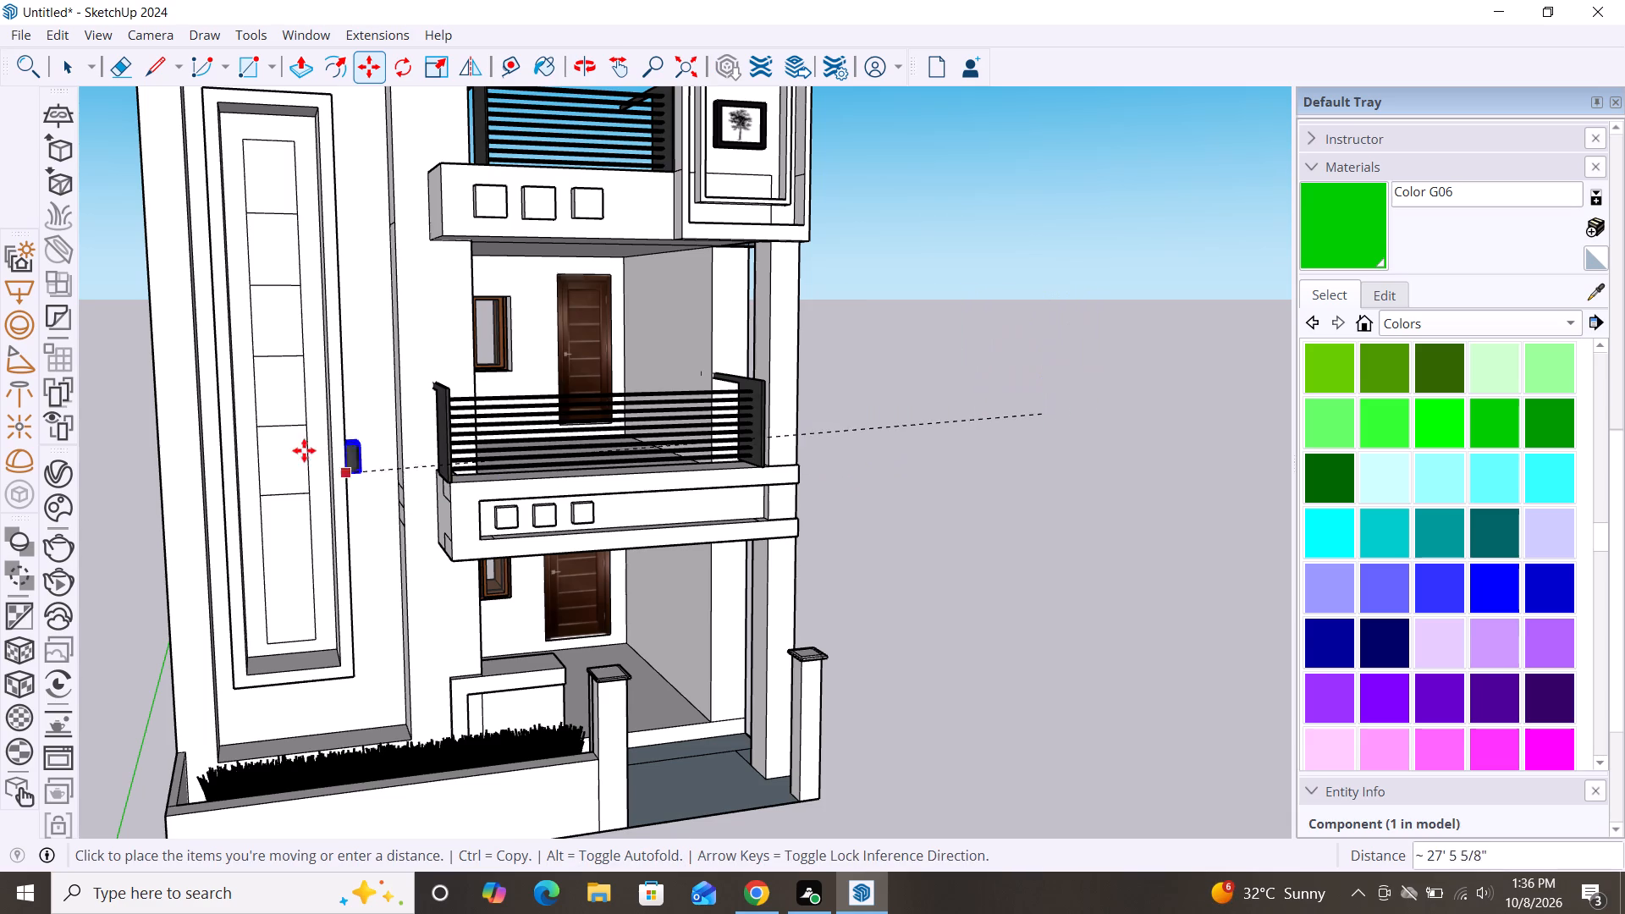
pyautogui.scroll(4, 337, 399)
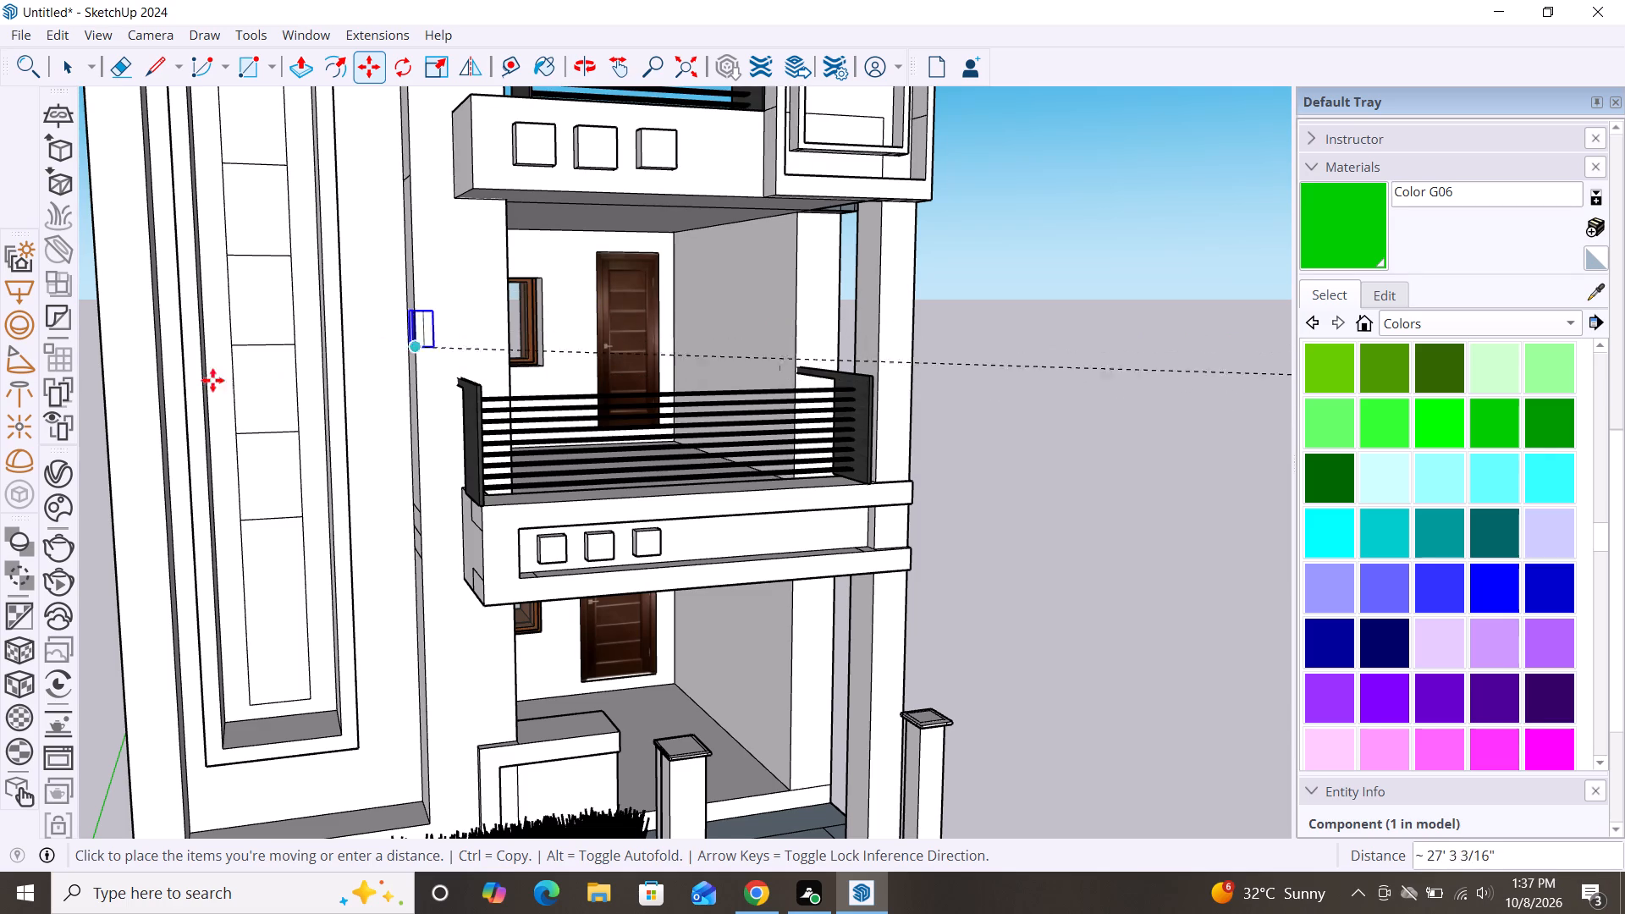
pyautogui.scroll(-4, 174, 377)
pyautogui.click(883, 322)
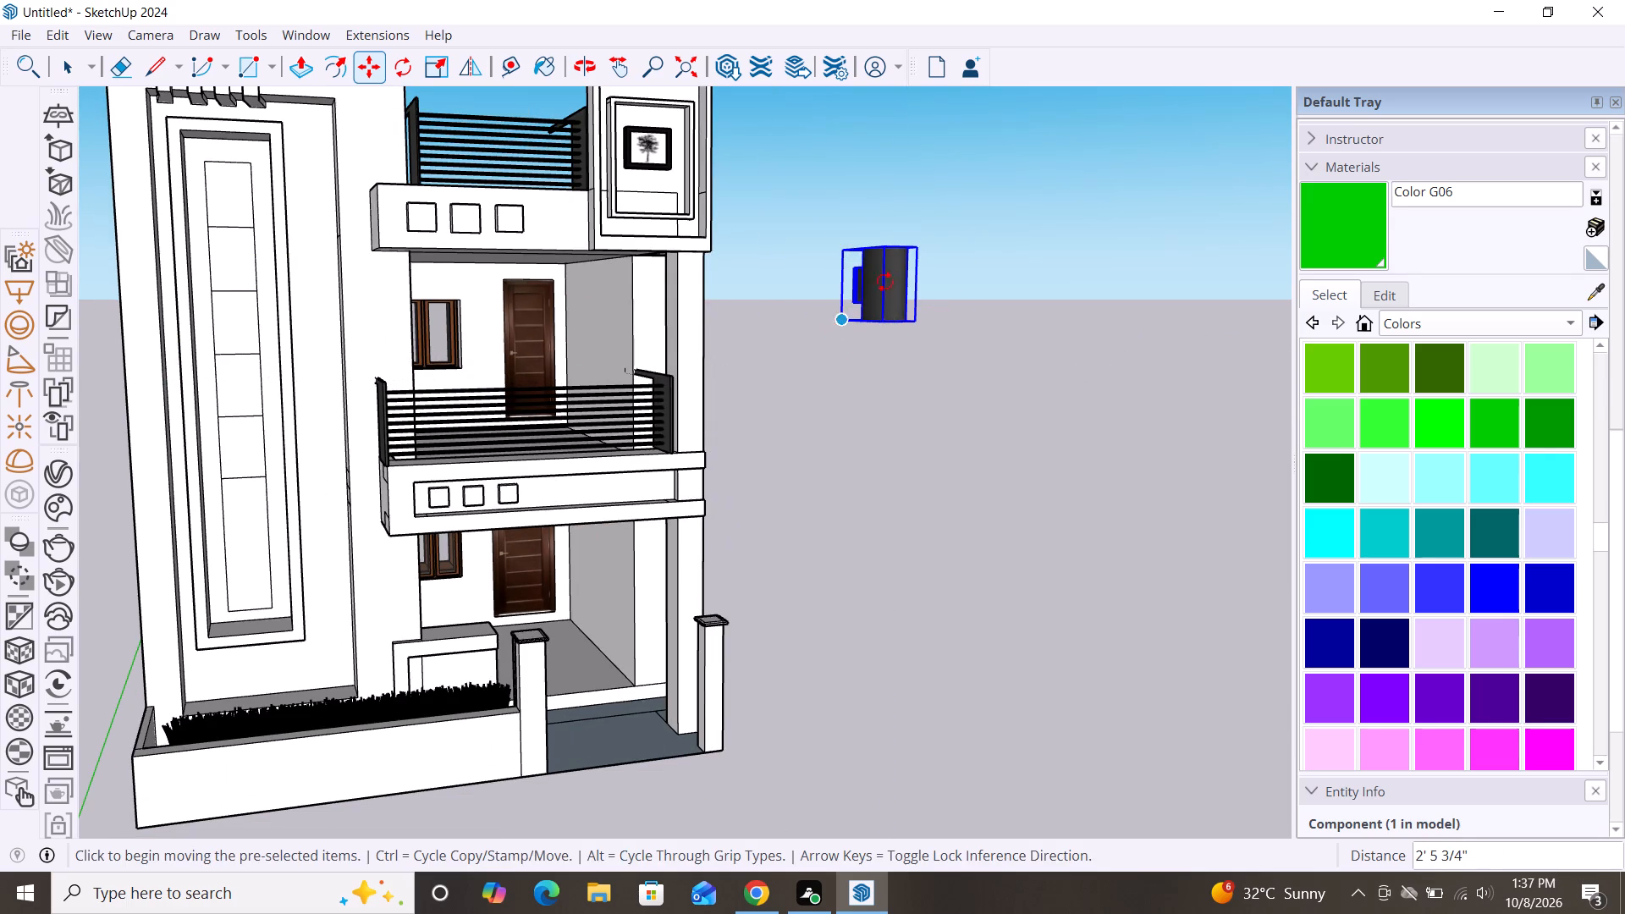
# Scale the wall light along the green axis, stretching its front side outward and shrinking it from the back to 0.48.
pyautogui.scroll(3, 890, 267)
pyautogui.press('s')
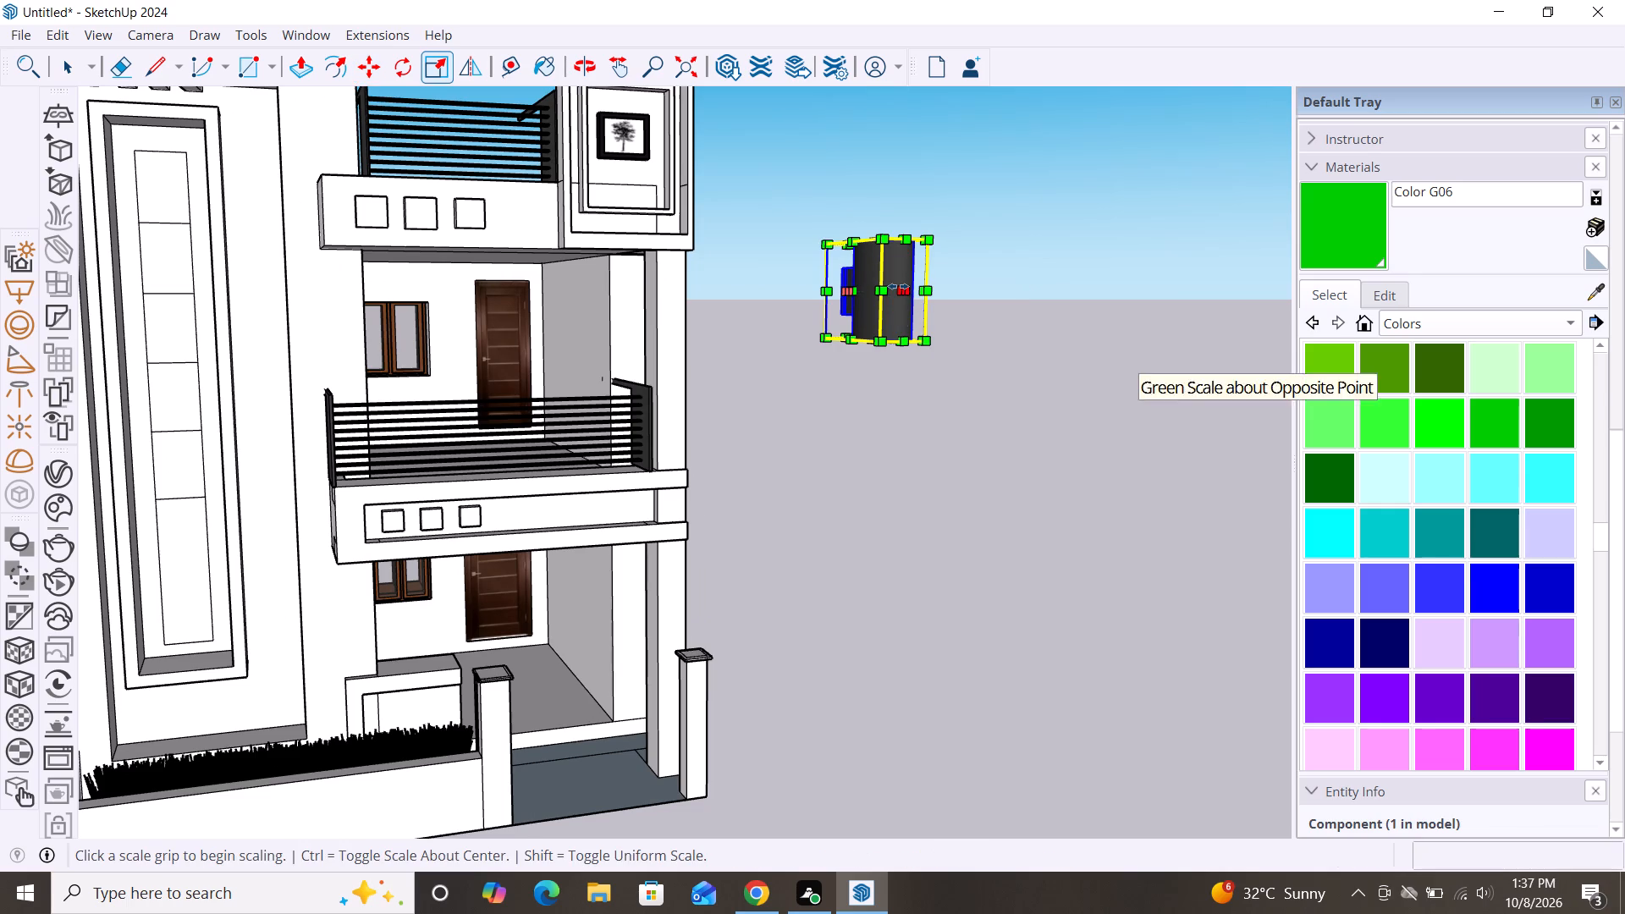
pyautogui.moveTo(898, 286); pyautogui.dragTo(934, 299)
pyautogui.click(934, 299)
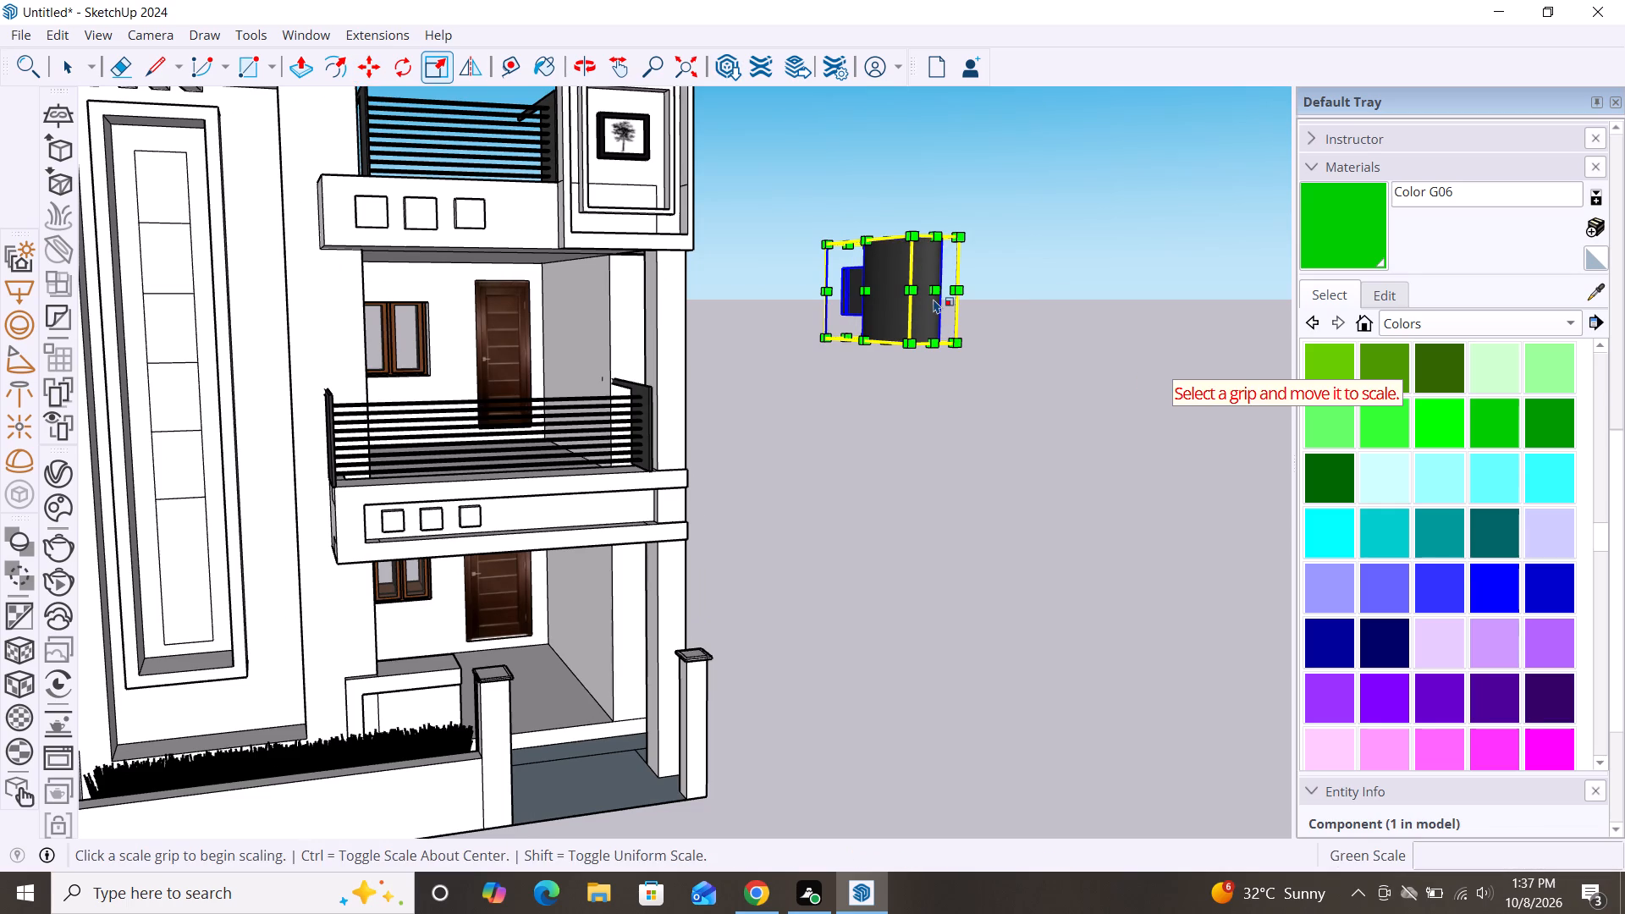
pyautogui.moveTo(843, 299); pyautogui.dragTo(879, 294)
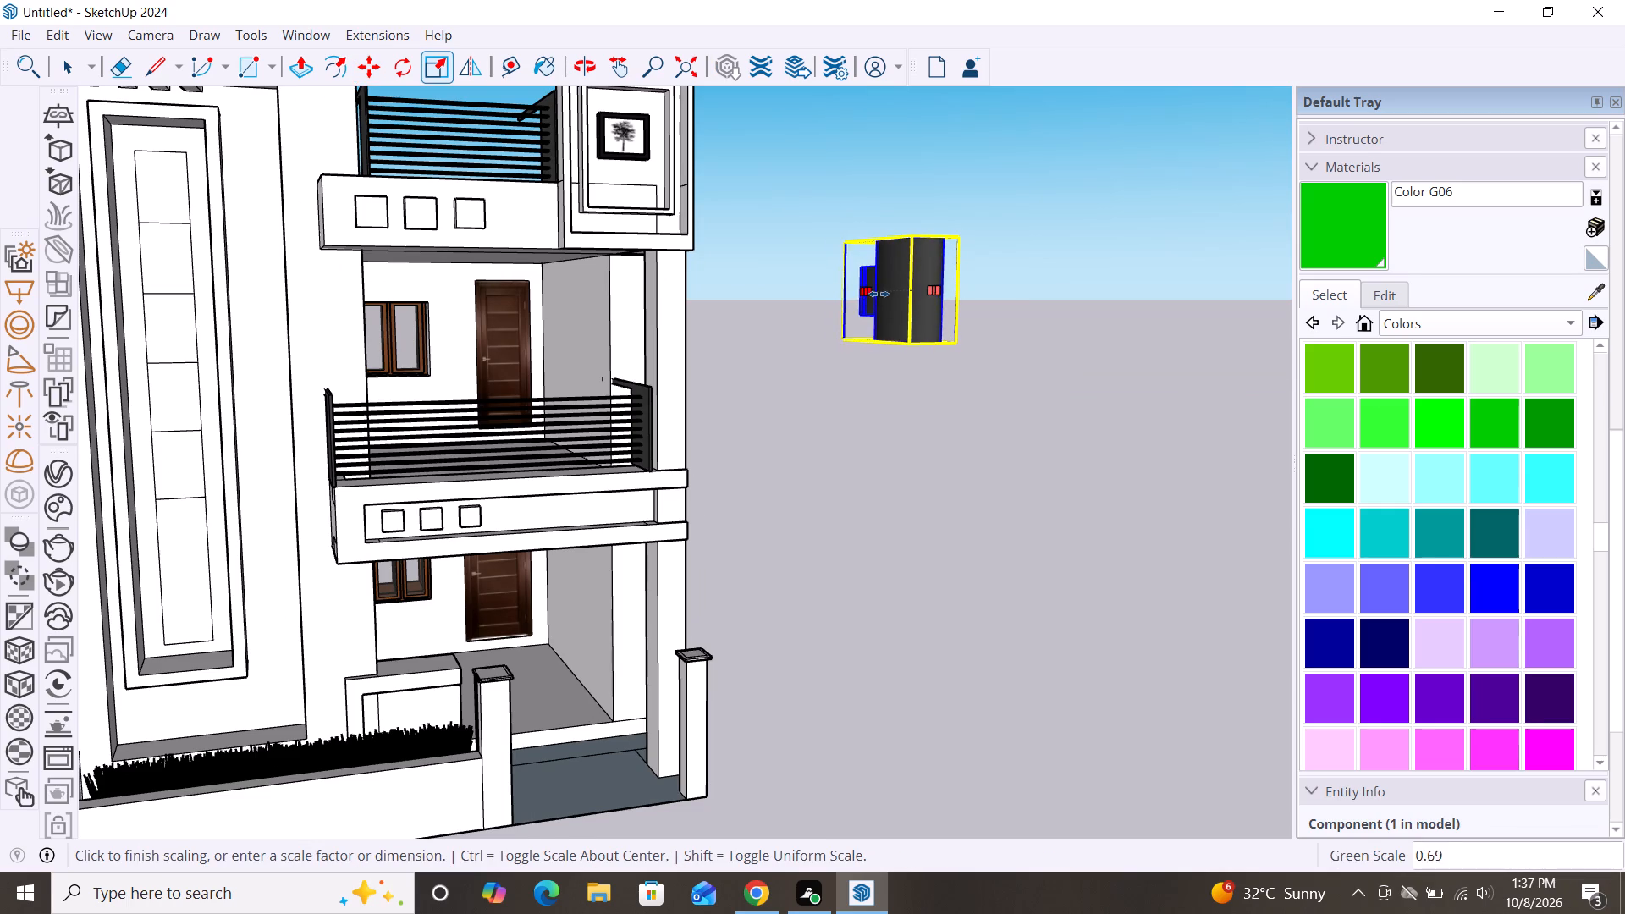
pyautogui.moveTo(879, 294); pyautogui.dragTo(890, 294)
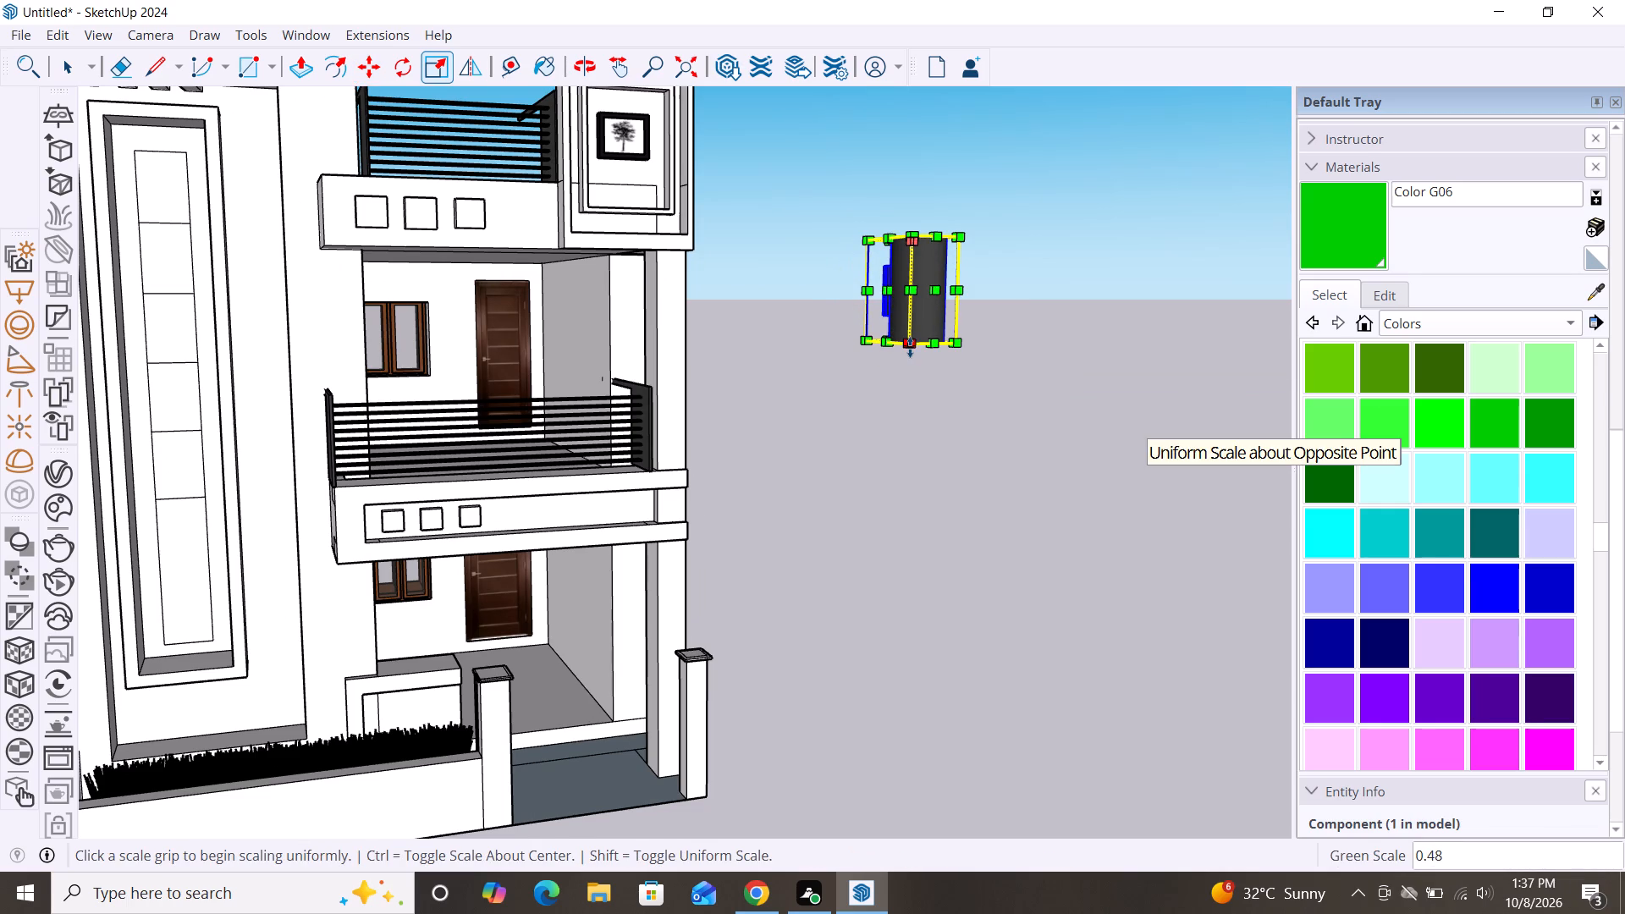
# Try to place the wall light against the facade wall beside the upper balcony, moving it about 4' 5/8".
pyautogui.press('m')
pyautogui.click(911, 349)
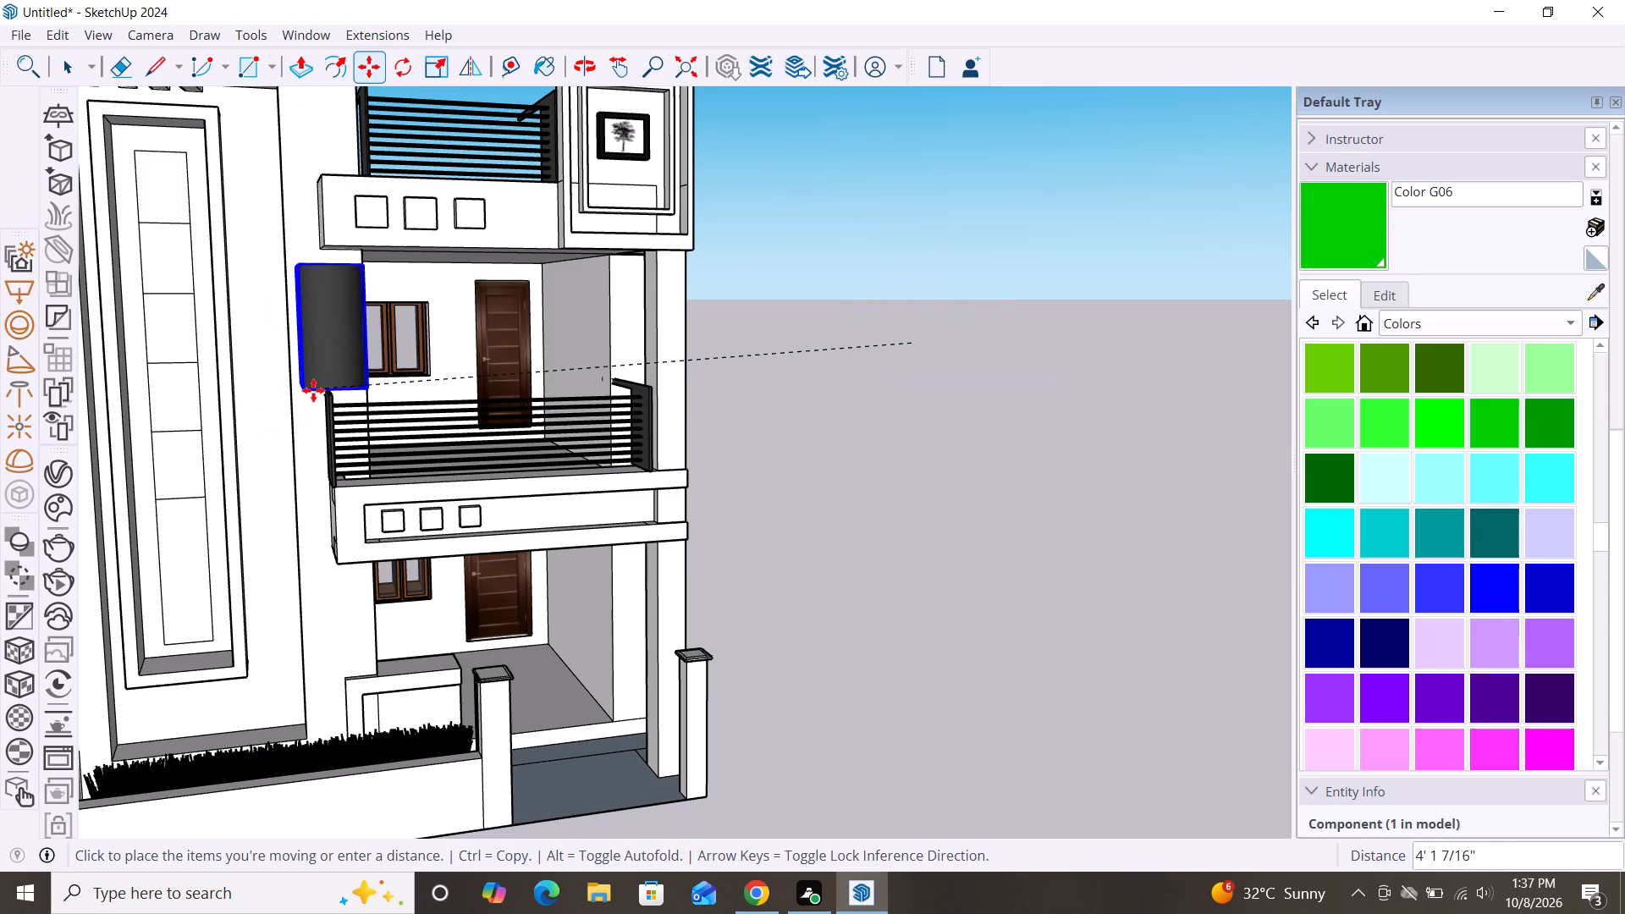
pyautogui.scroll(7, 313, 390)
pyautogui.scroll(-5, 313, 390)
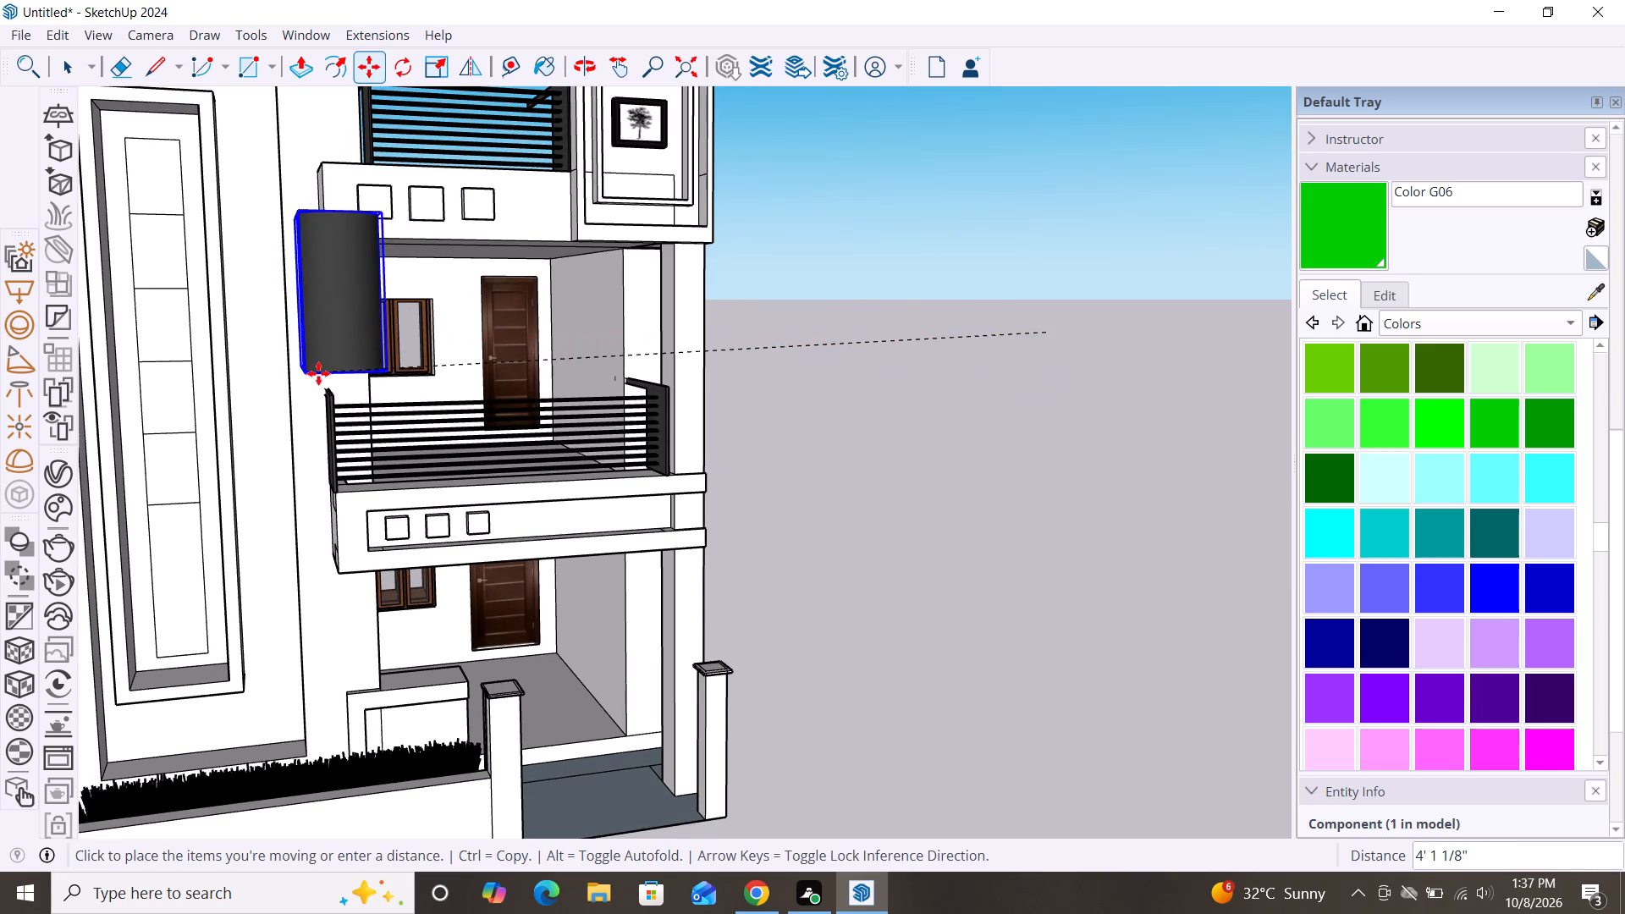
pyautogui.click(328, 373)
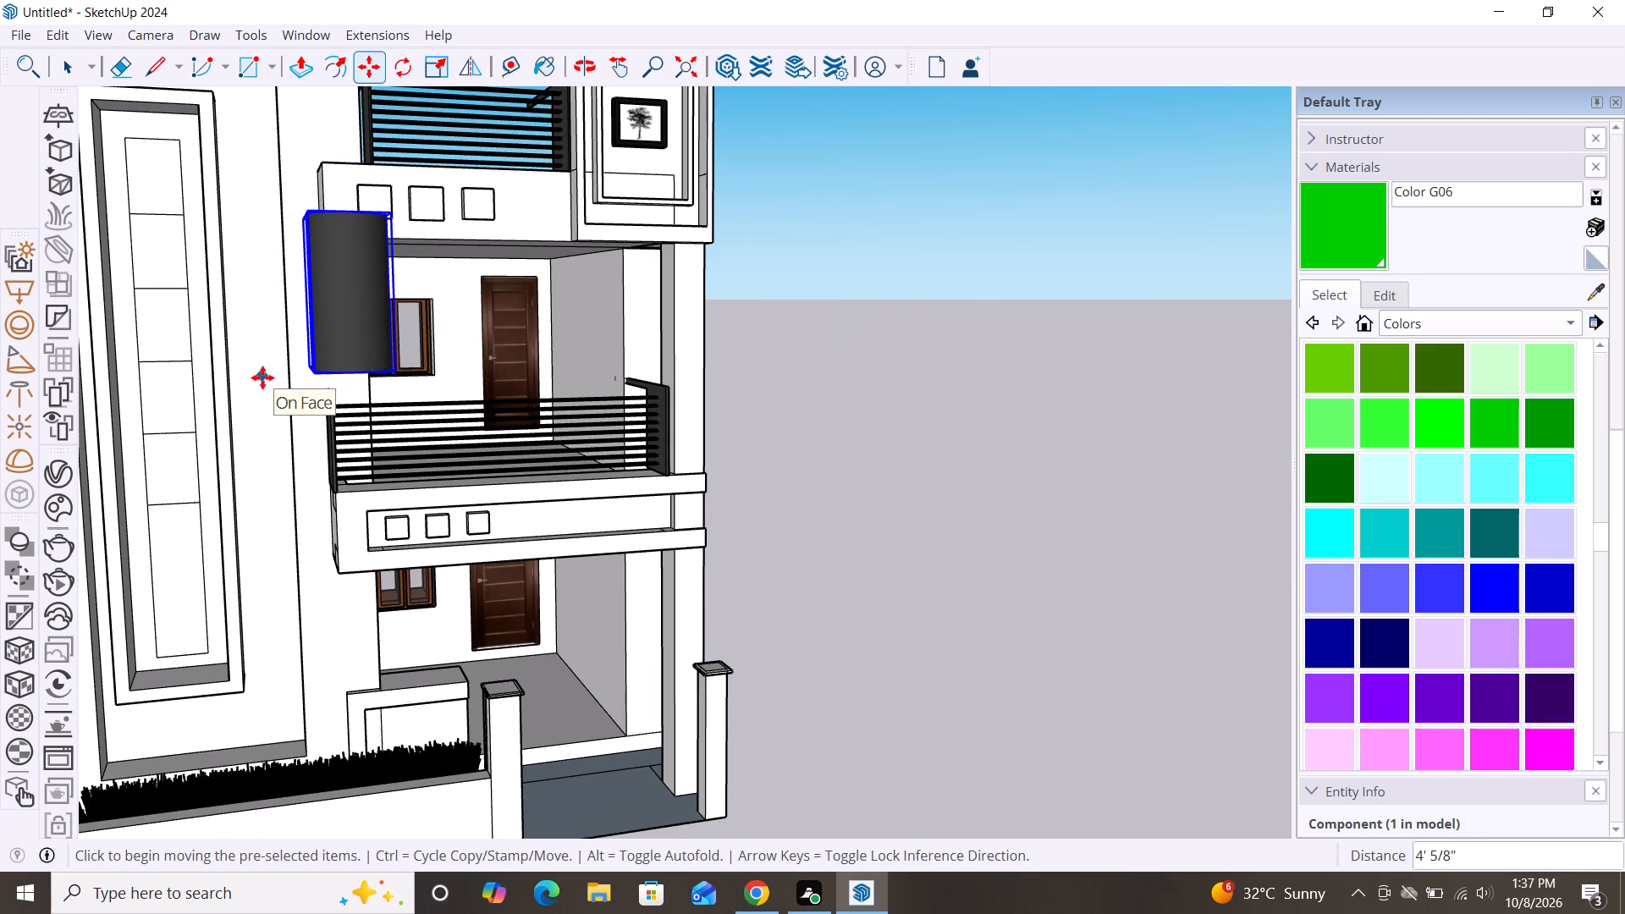
# Move the wall light about 25' 7" onto the narrow facade wall between the tower and the first-floor balcony.
pyautogui.press('space')
pyautogui.keyDown('alt'); pyautogui.moveTo(295, 474); pyautogui.dragTo(647, 524, button='middle'); pyautogui.keyUp('alt')
pyautogui.scroll(-3, 204, 385)
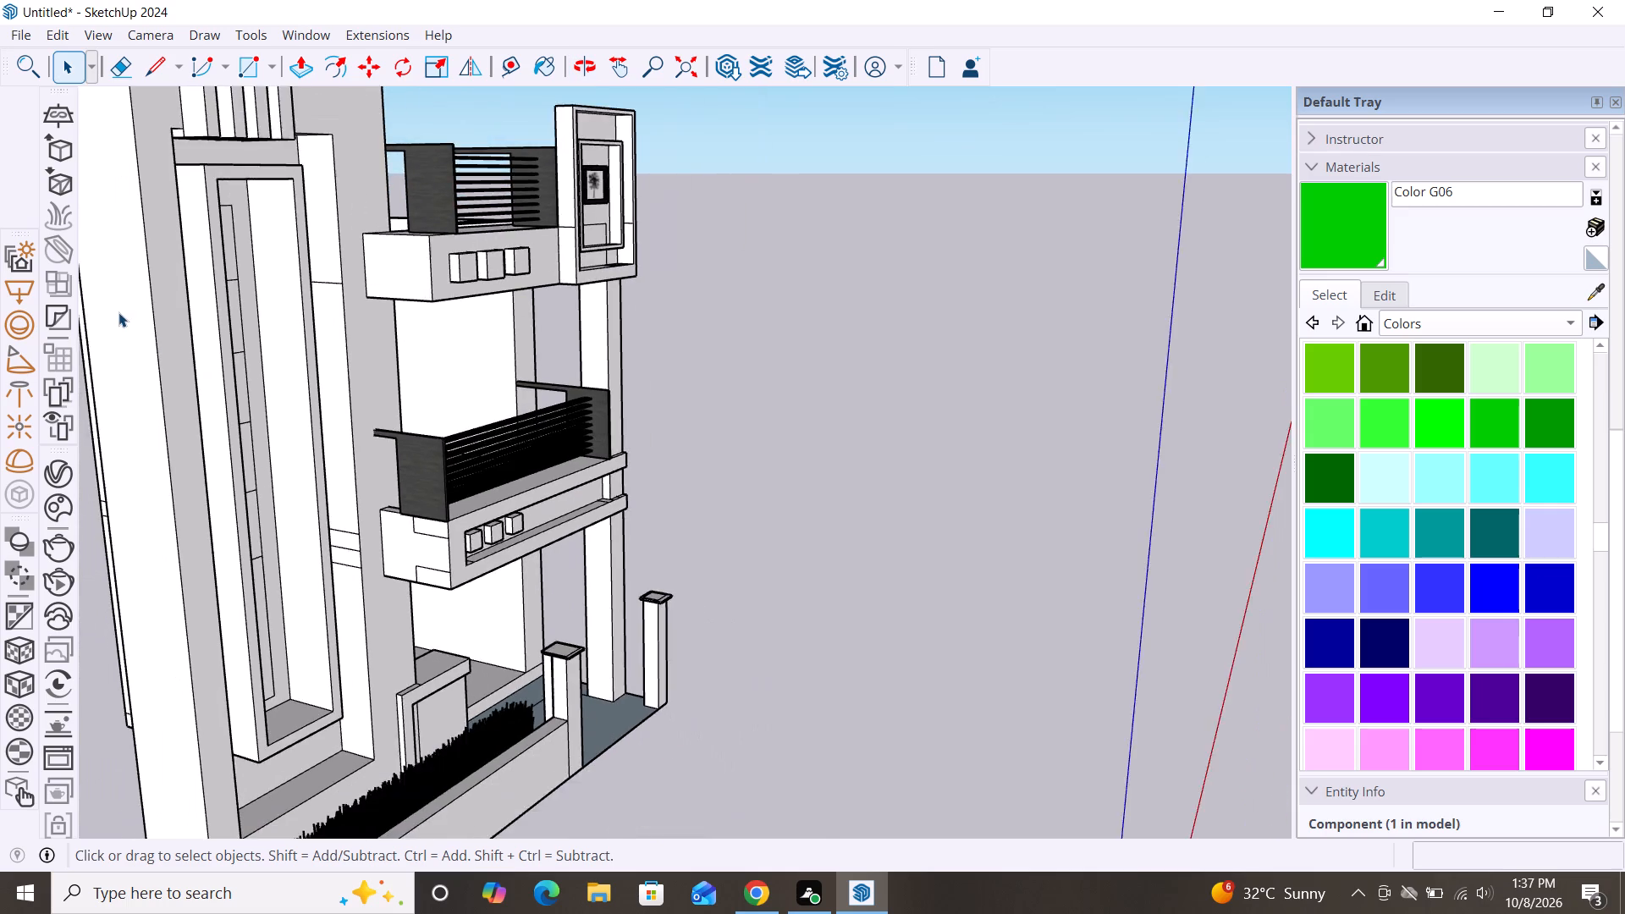
pyautogui.scroll(-5, 118, 312)
pyautogui.scroll(-1, 193, 325)
pyautogui.press('m')
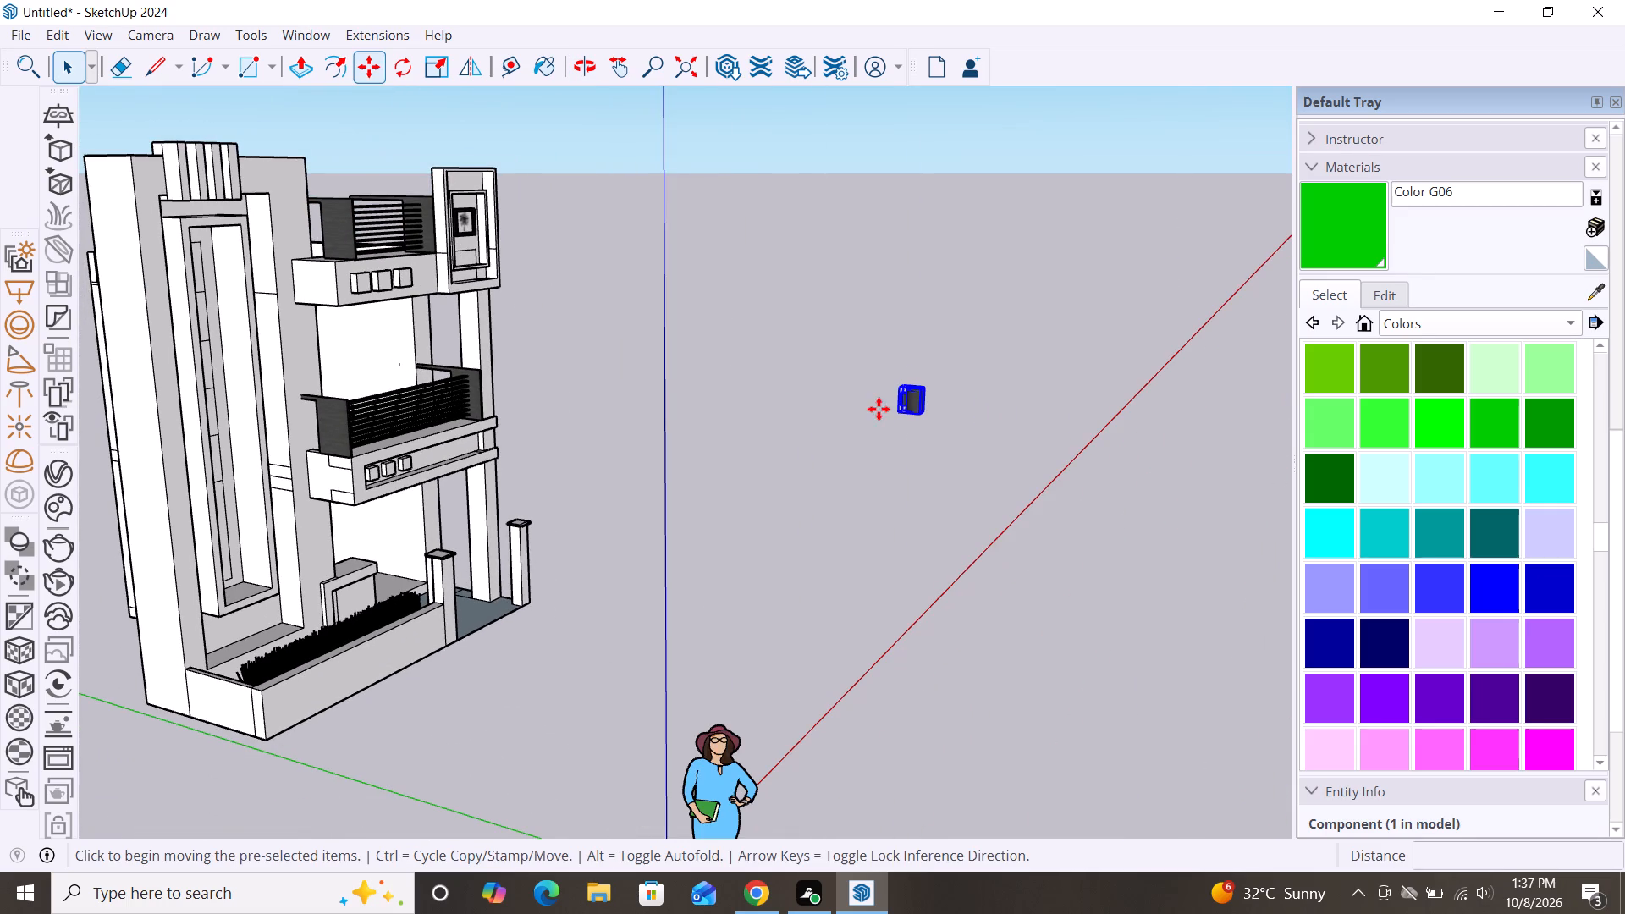
pyautogui.click(897, 410)
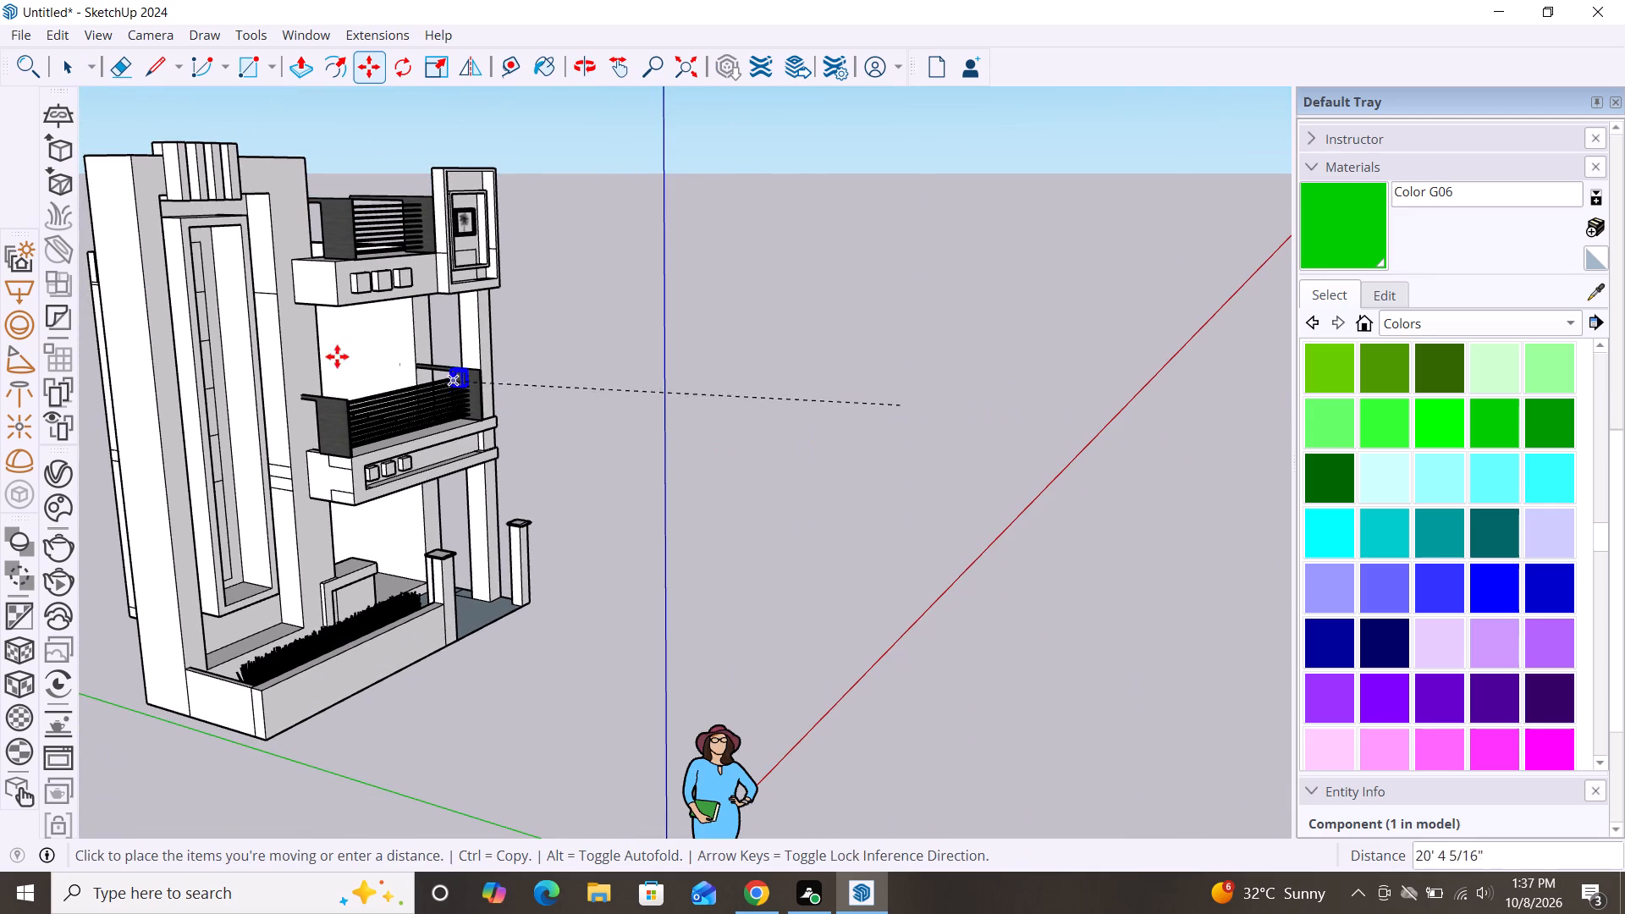
pyautogui.scroll(11, 297, 347)
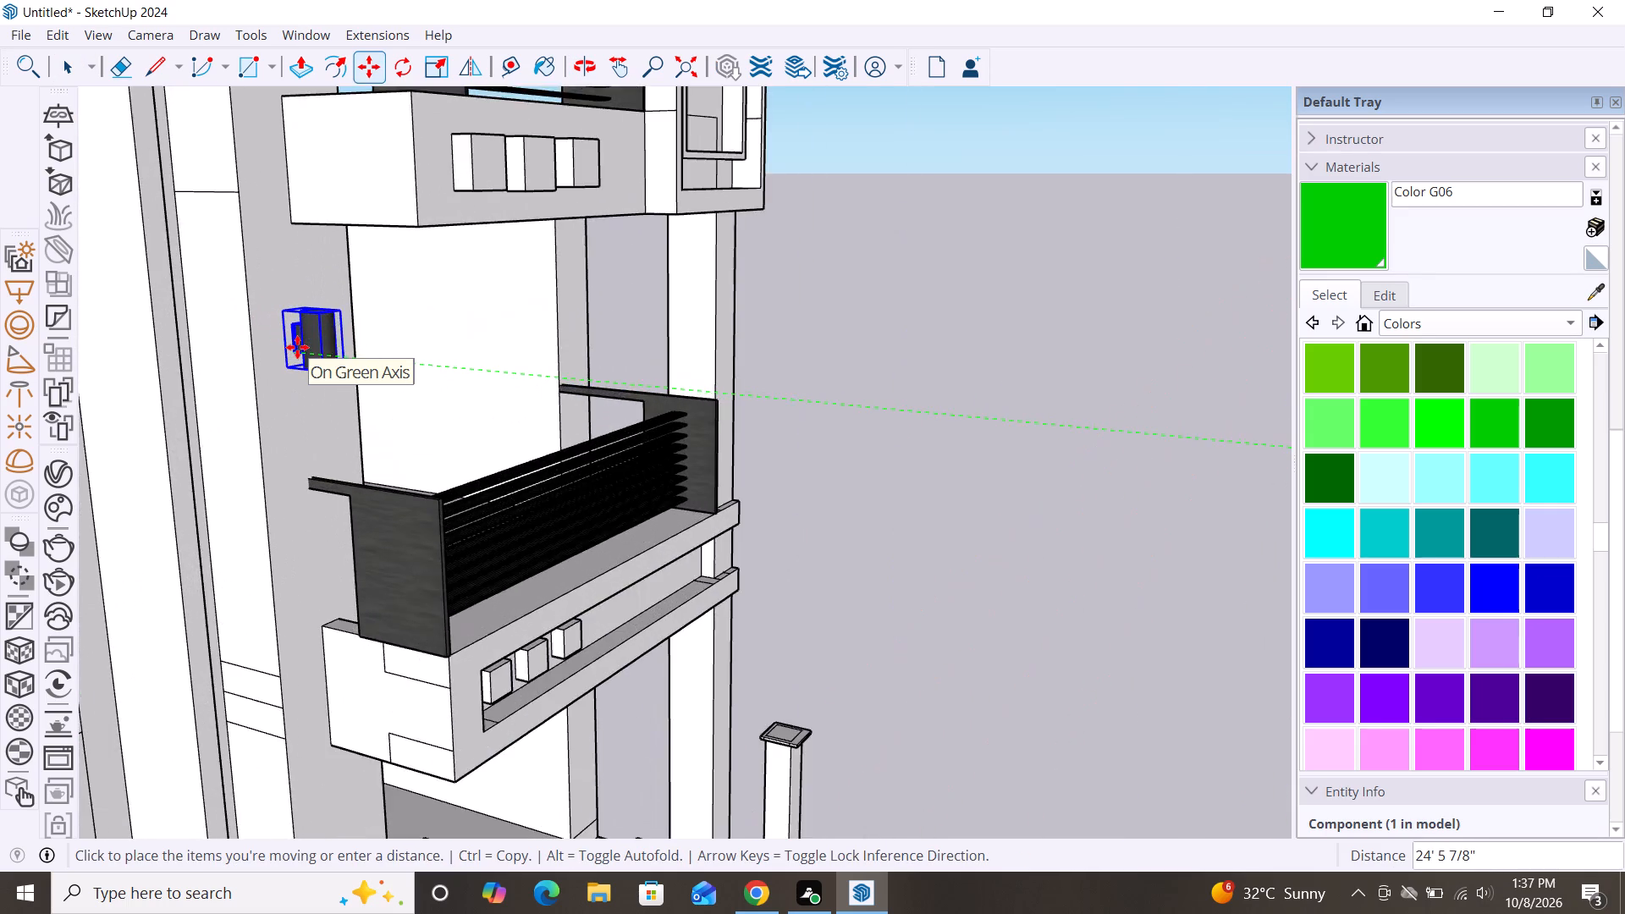
pyautogui.scroll(4, 297, 347)
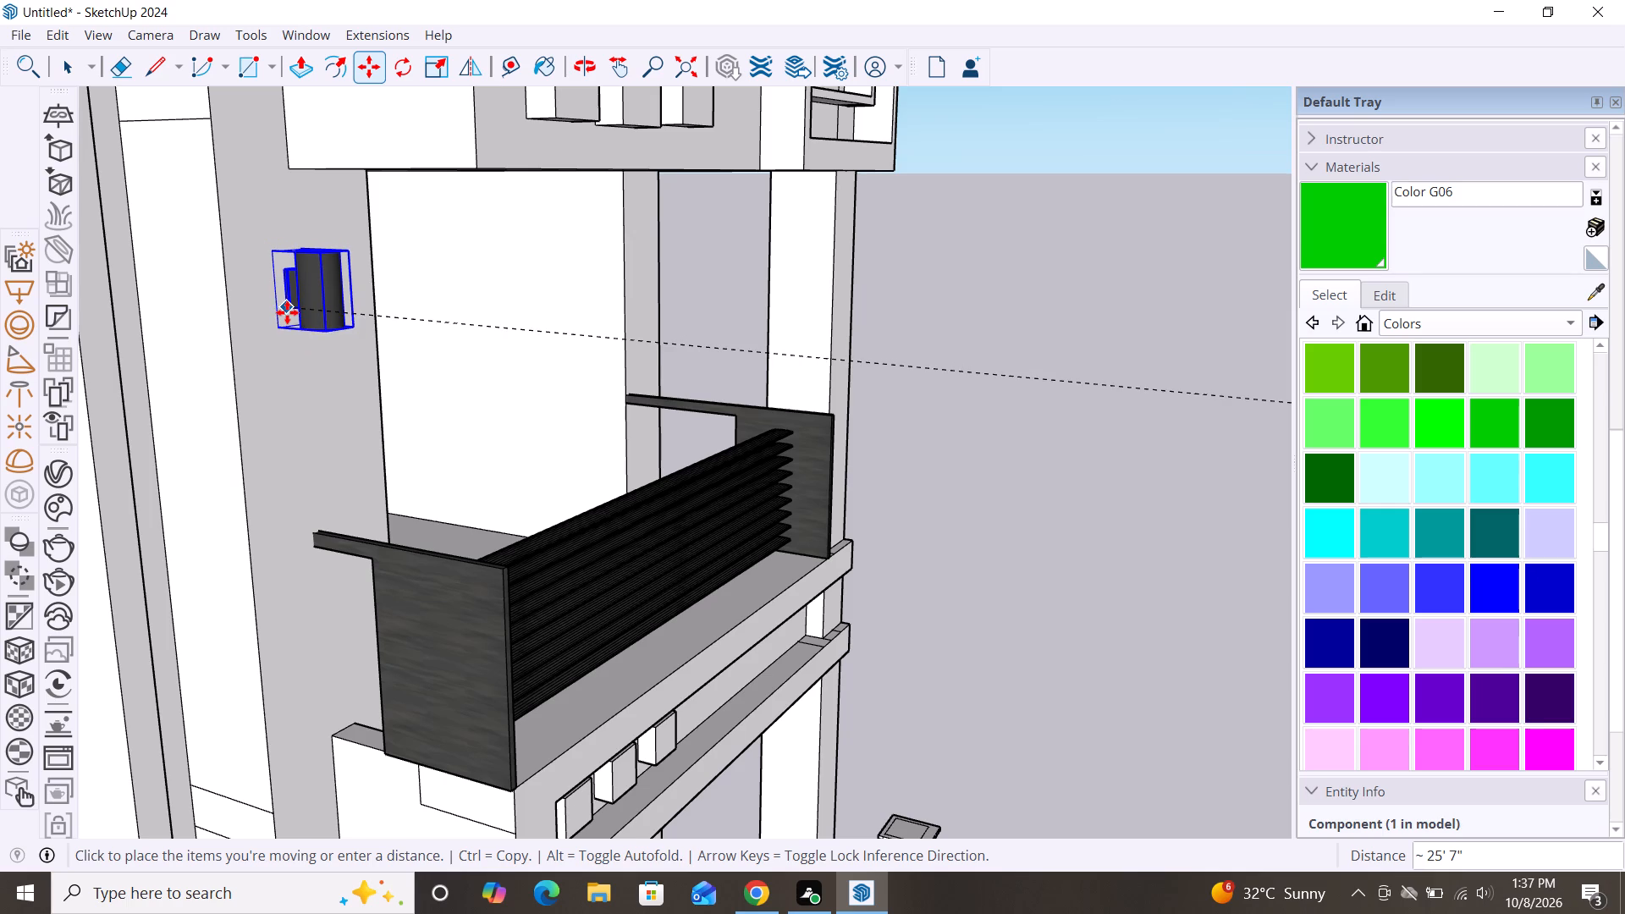
pyautogui.click(283, 320)
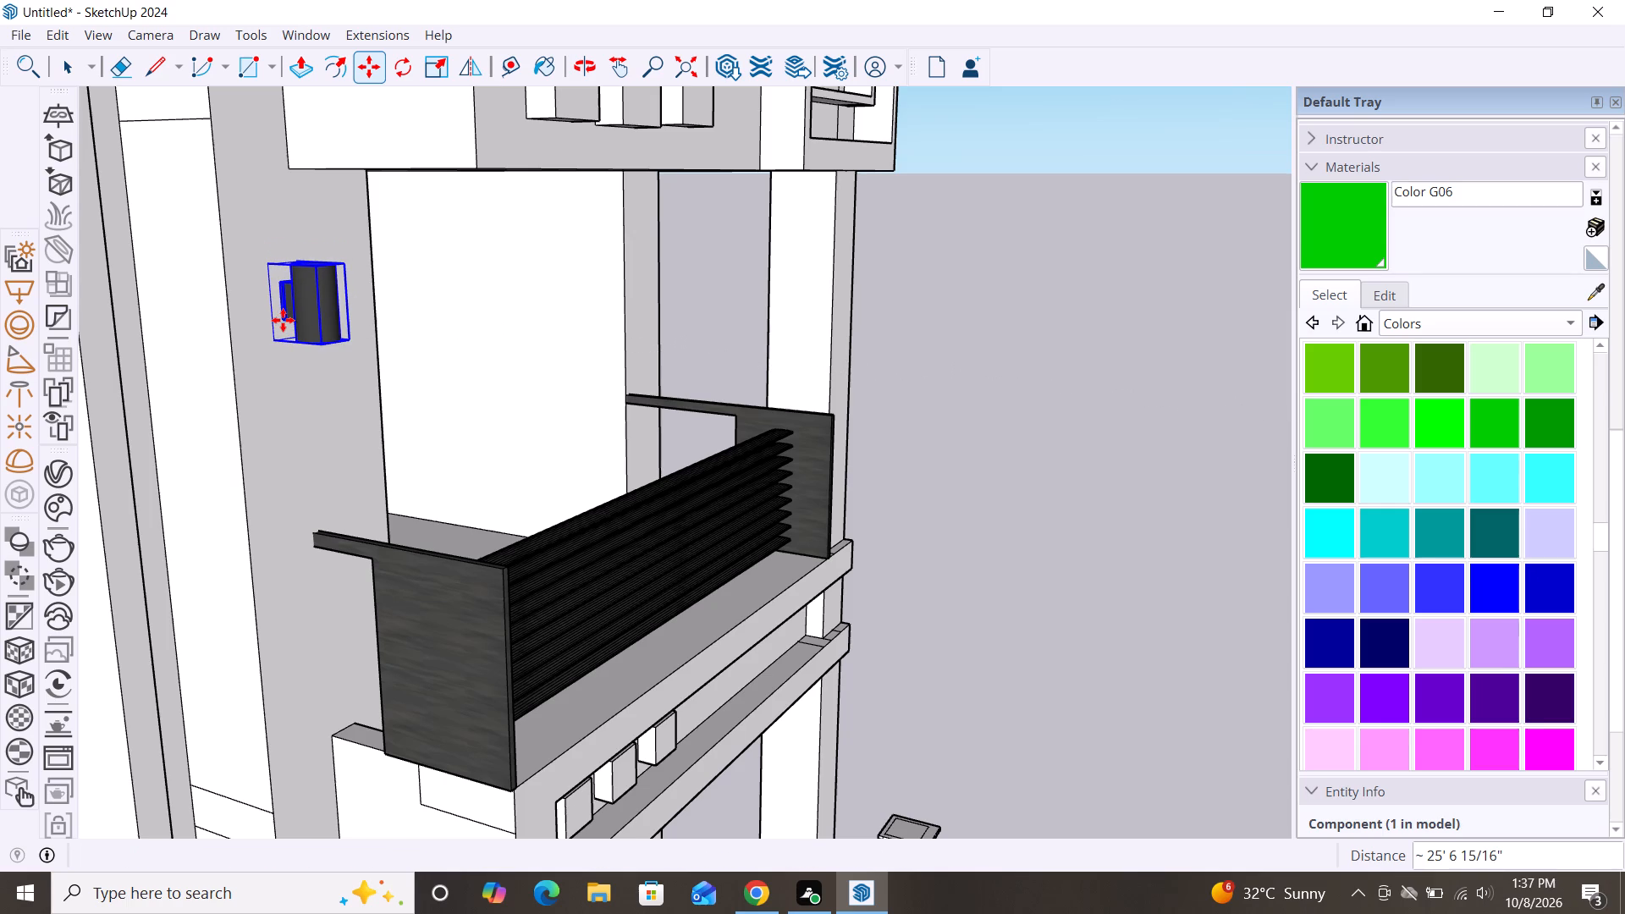
pyautogui.press('space')
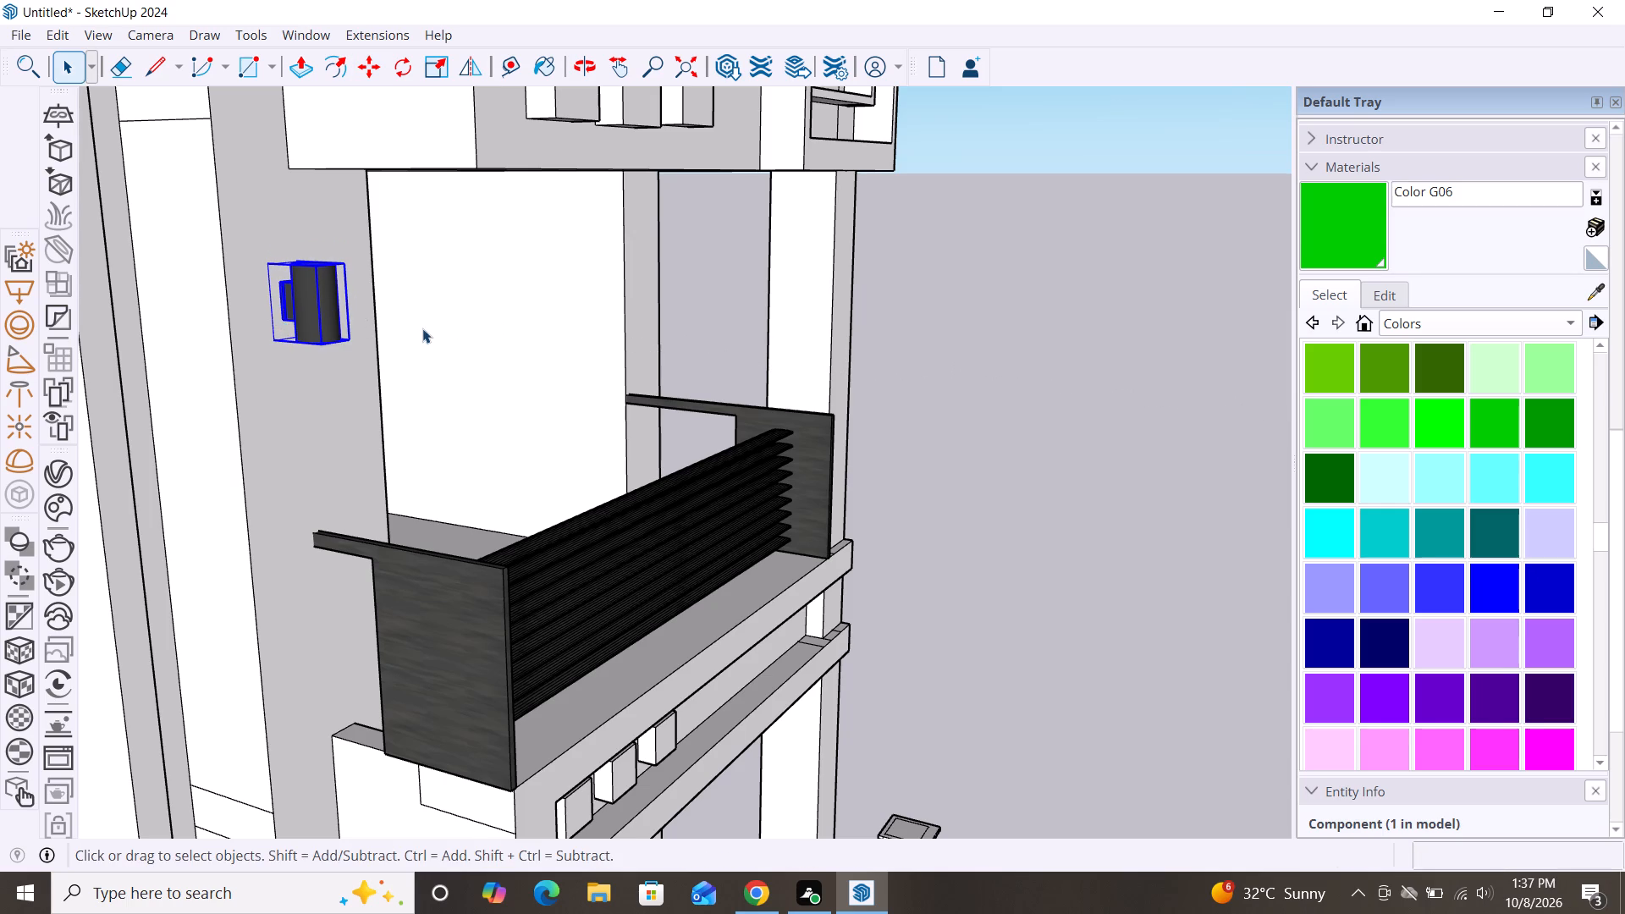
# Enlarge the wall light downward on the wall with red-blue scaling, finishing with factors of 1.13, 1.11.
pyautogui.scroll(-8, 422, 326)
pyautogui.scroll(-4, 447, 217)
pyautogui.scroll(2, 394, 260)
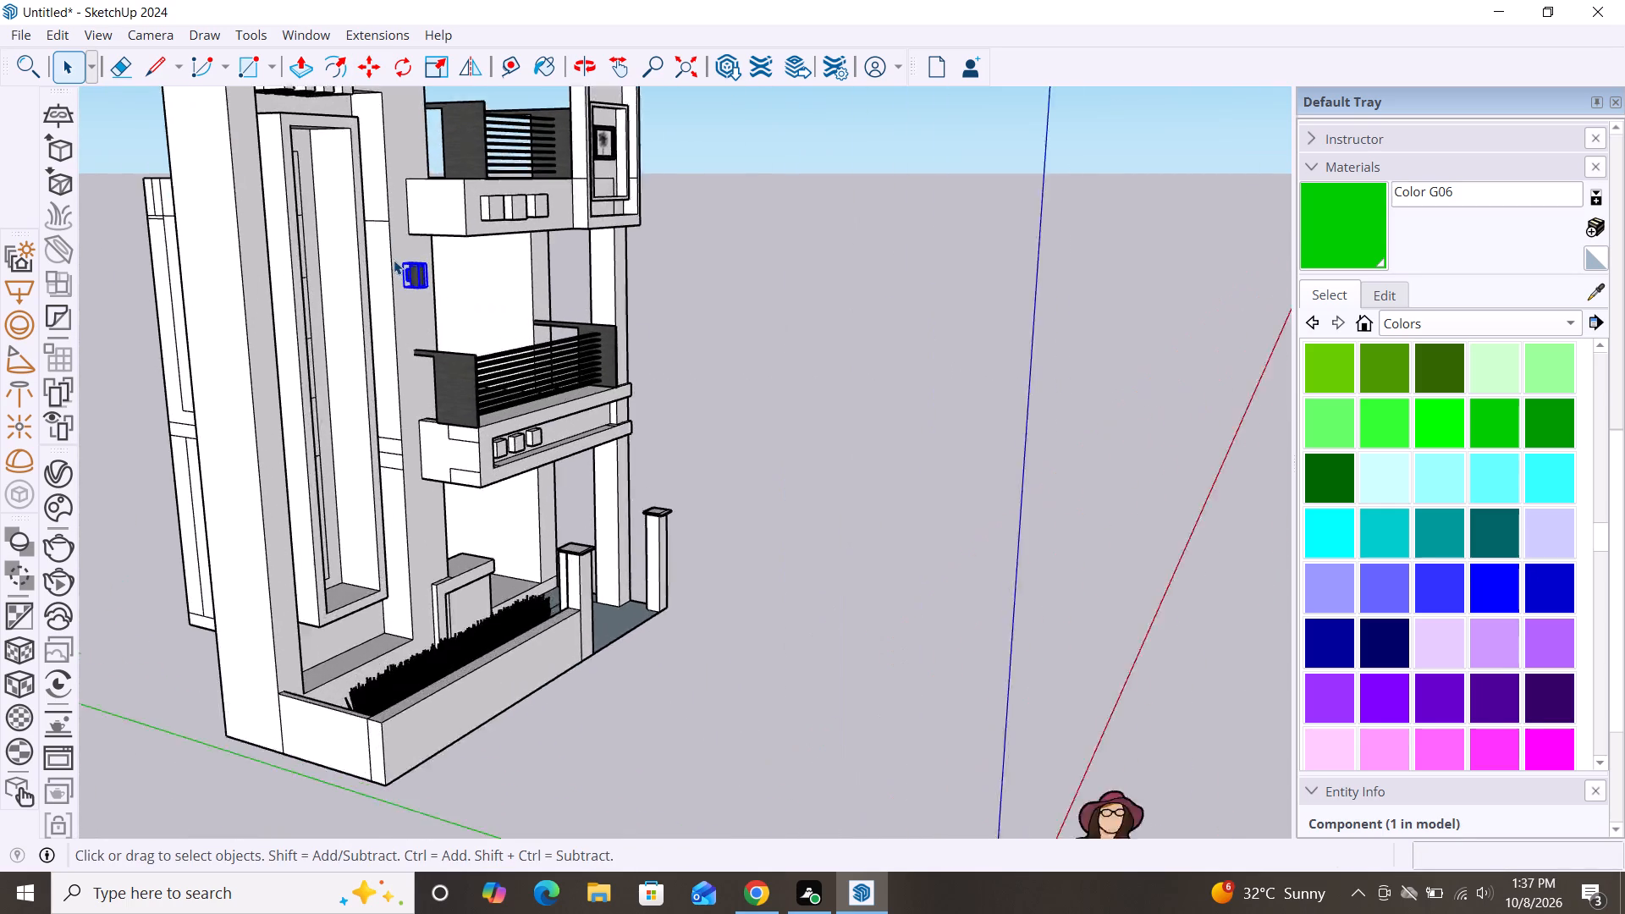
pyautogui.scroll(10, 394, 260)
pyautogui.press('s')
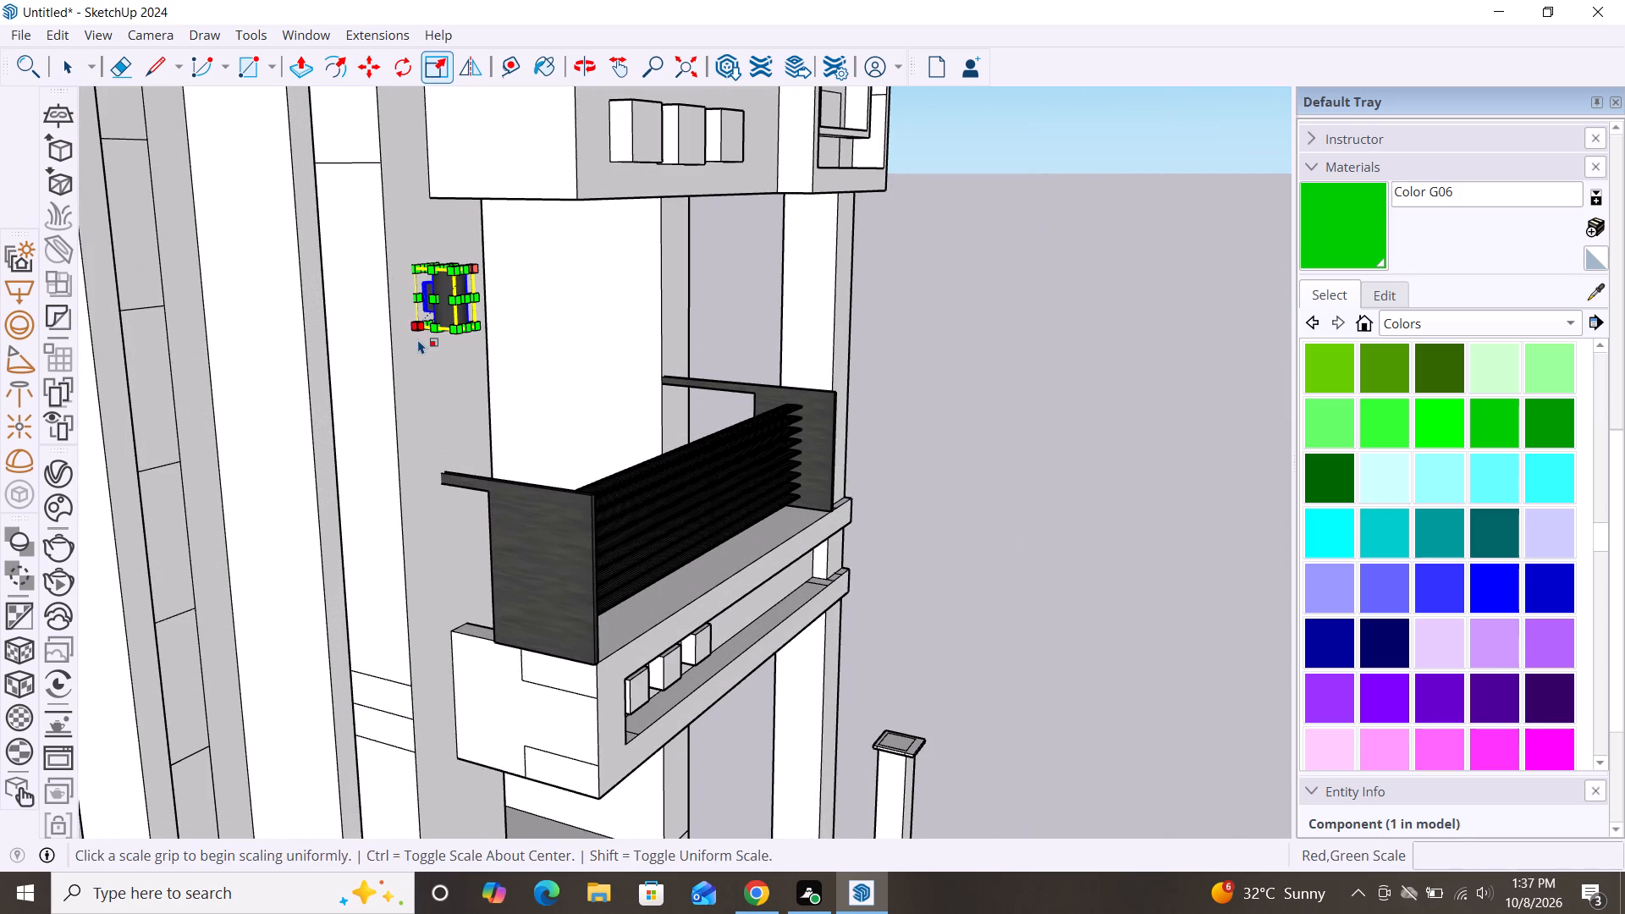
pyautogui.moveTo(437, 324); pyautogui.dragTo(440, 343)
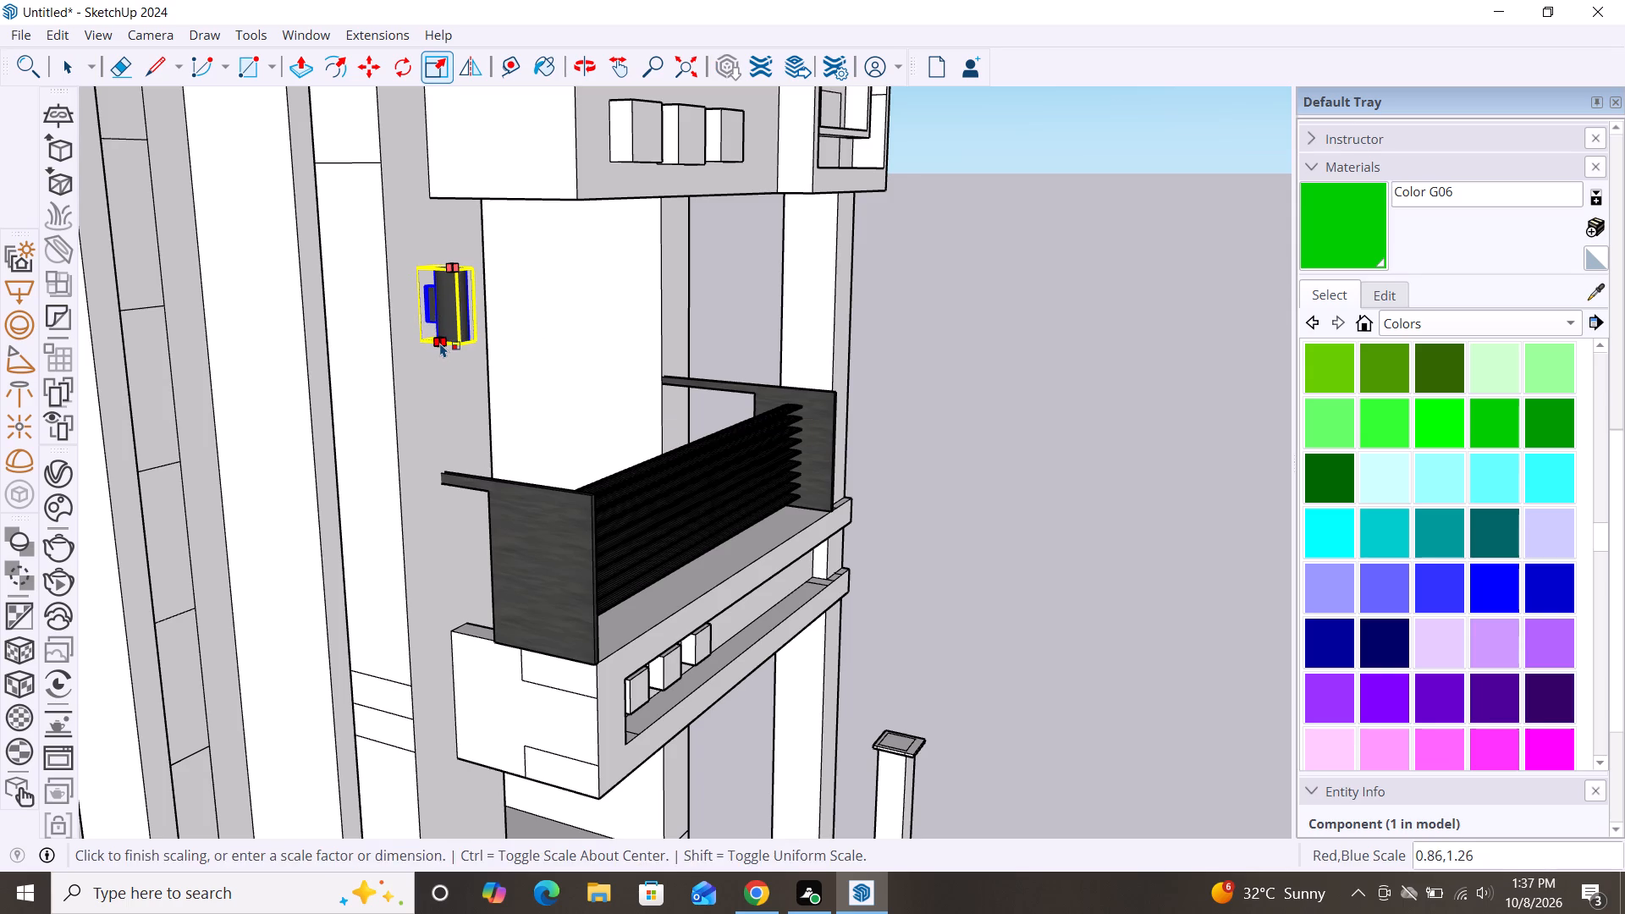
pyautogui.moveTo(440, 343); pyautogui.dragTo(439, 344)
pyautogui.moveTo(439, 344); pyautogui.dragTo(440, 353)
pyautogui.click(440, 353)
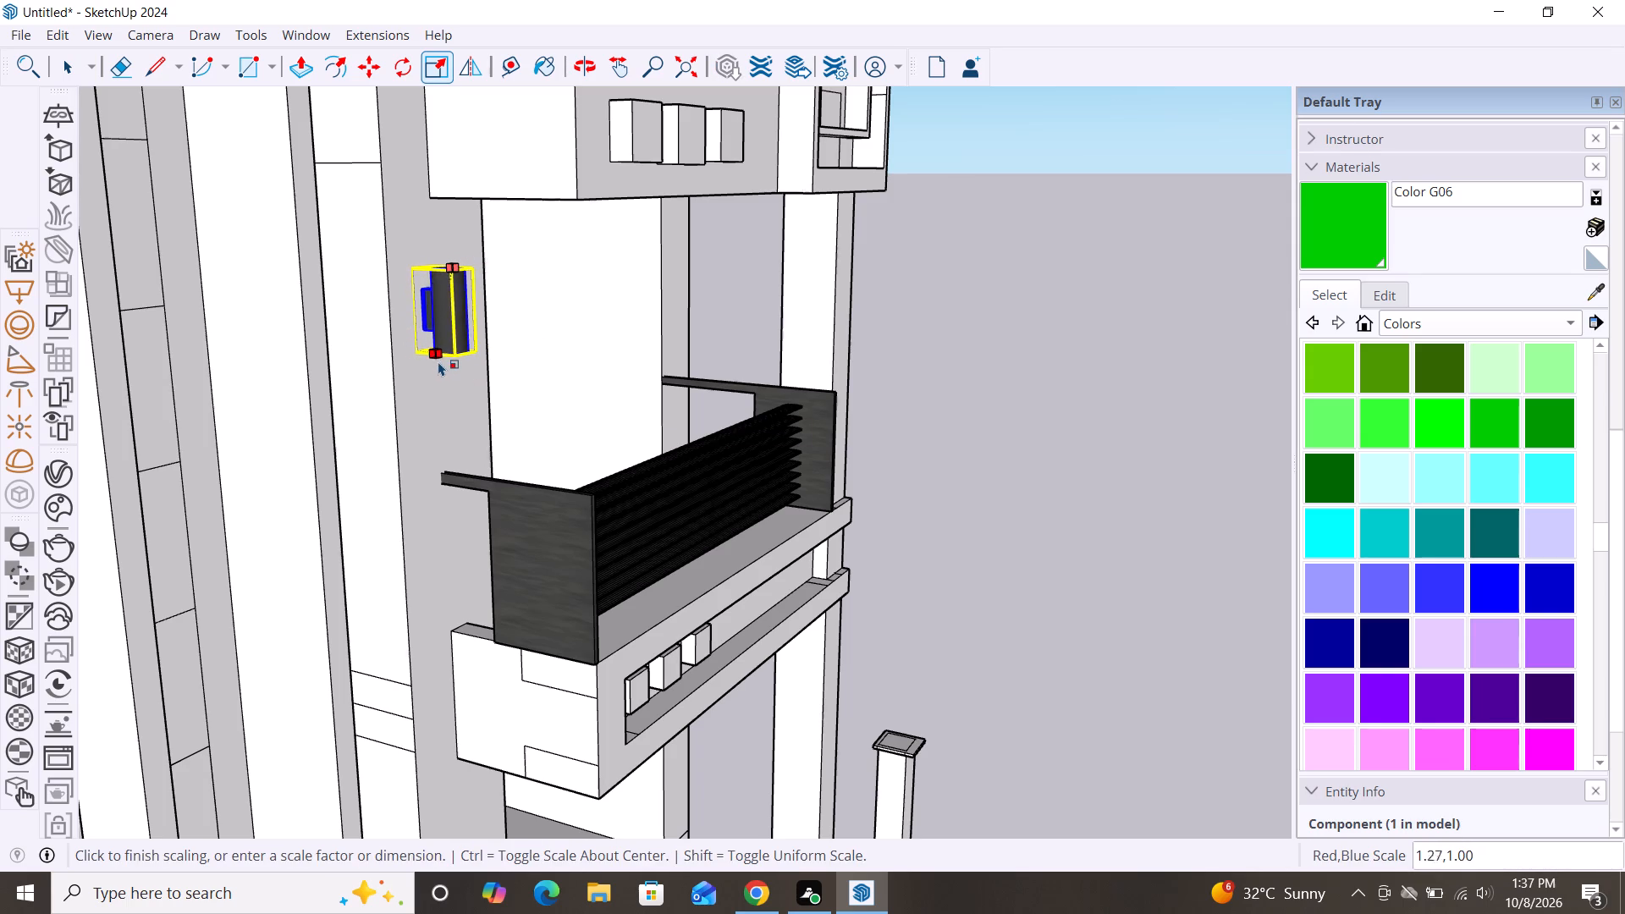
pyautogui.click(438, 362)
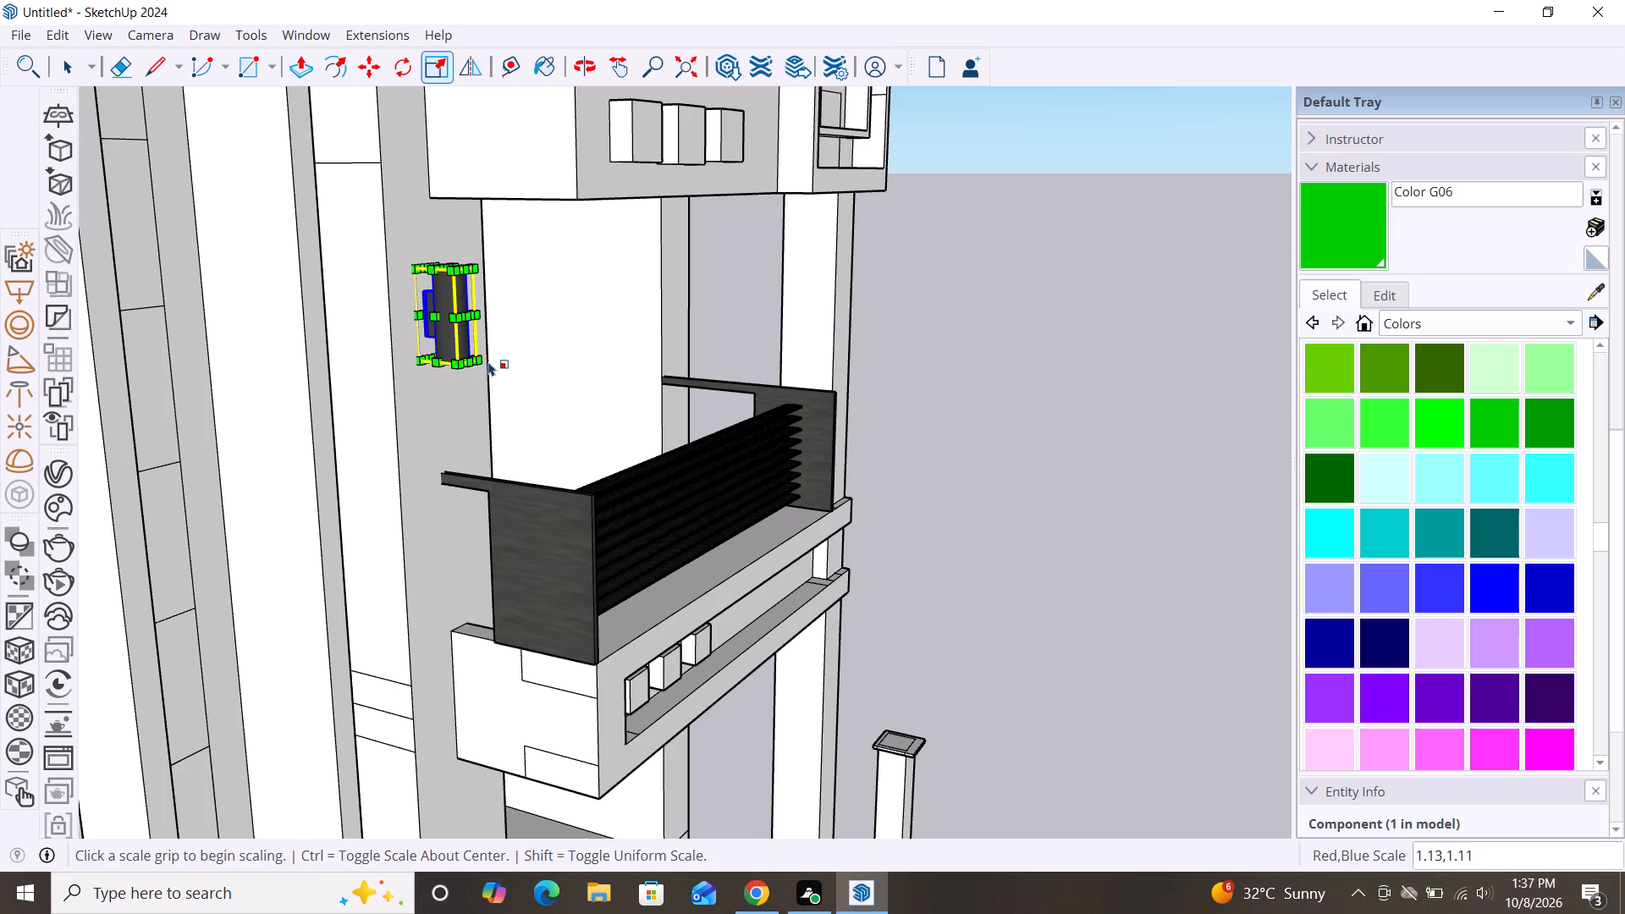
# Copy the wall light about 8' 3" straight down onto the same wall strip at ground-floor level.
pyautogui.press('m')
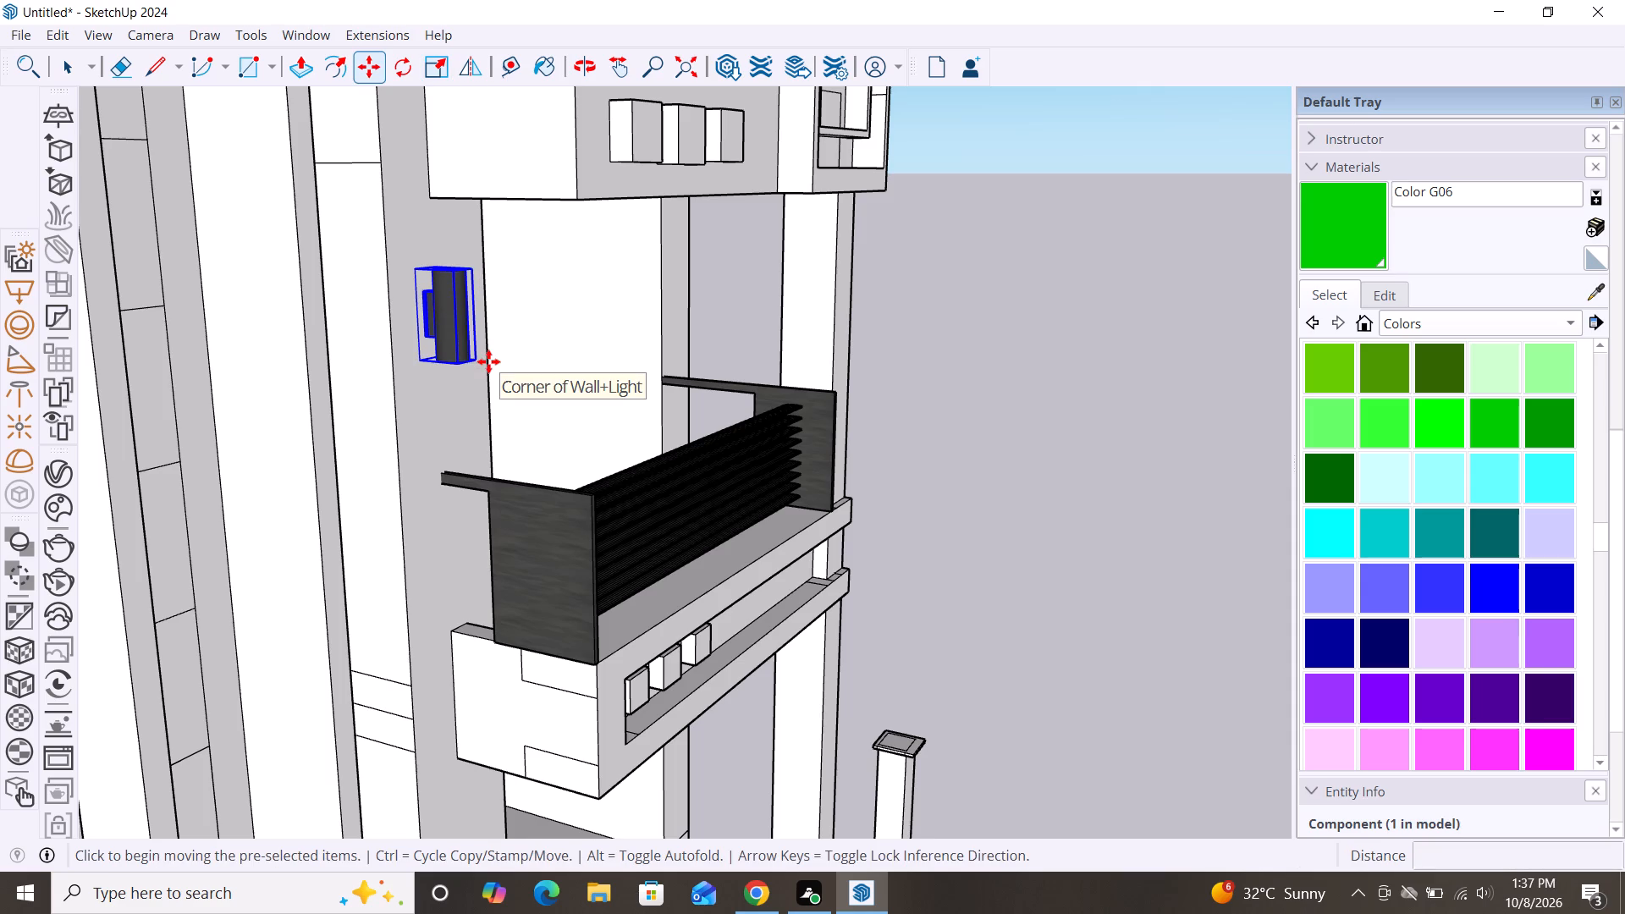
pyautogui.click(460, 363)
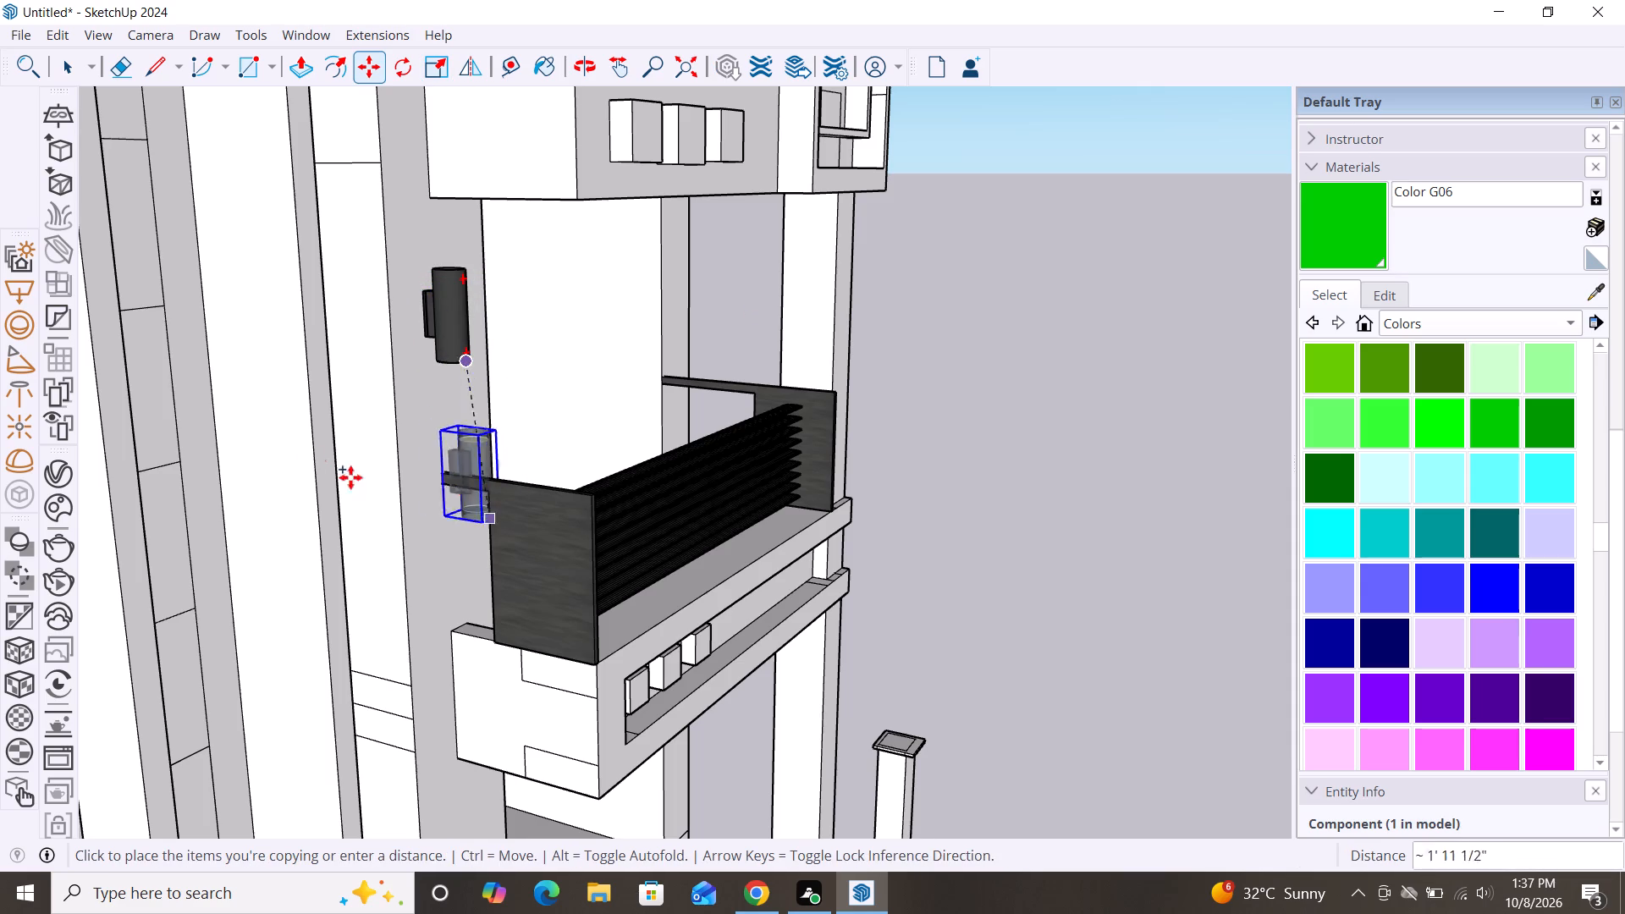
pyautogui.scroll(-15, 239, 303)
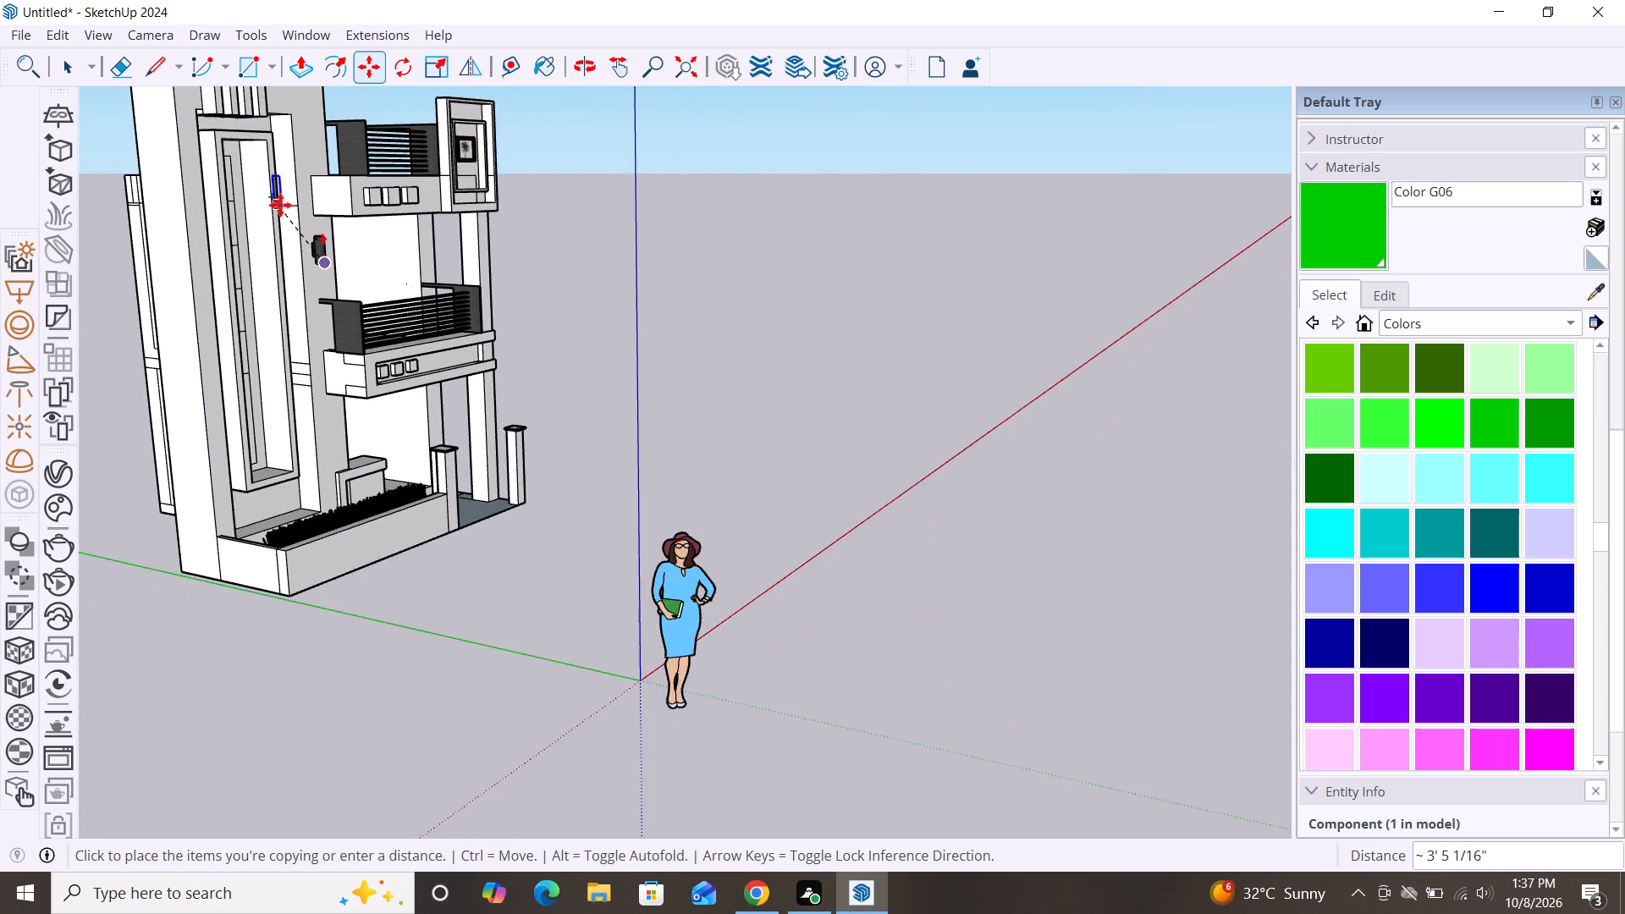
pyautogui.scroll(-2, 280, 205)
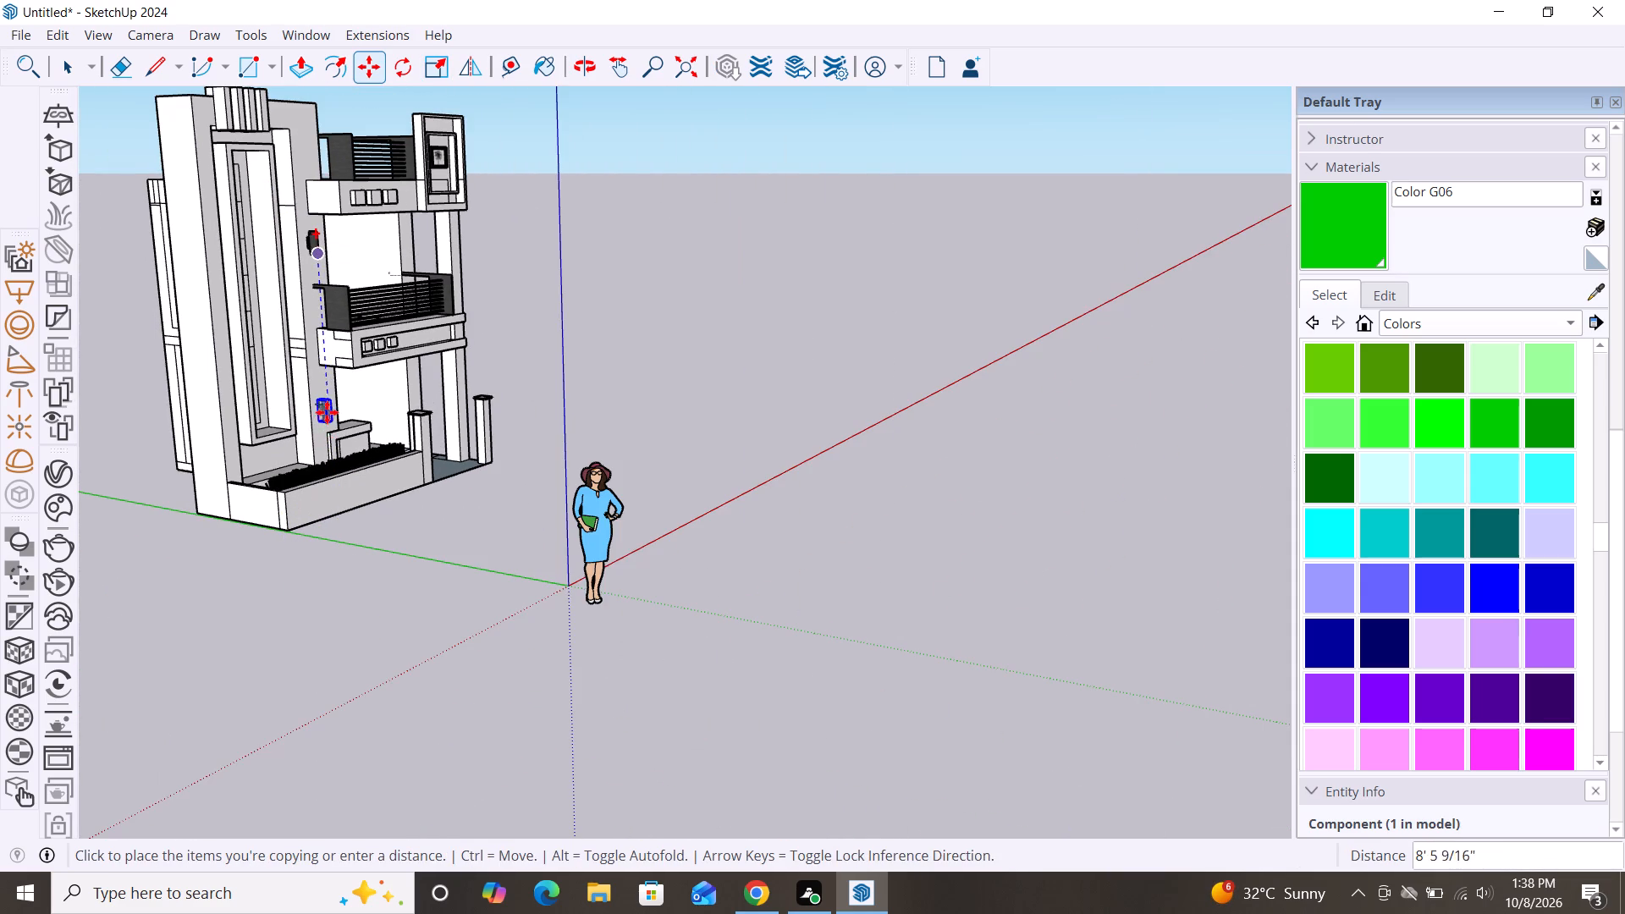
pyautogui.scroll(16, 327, 412)
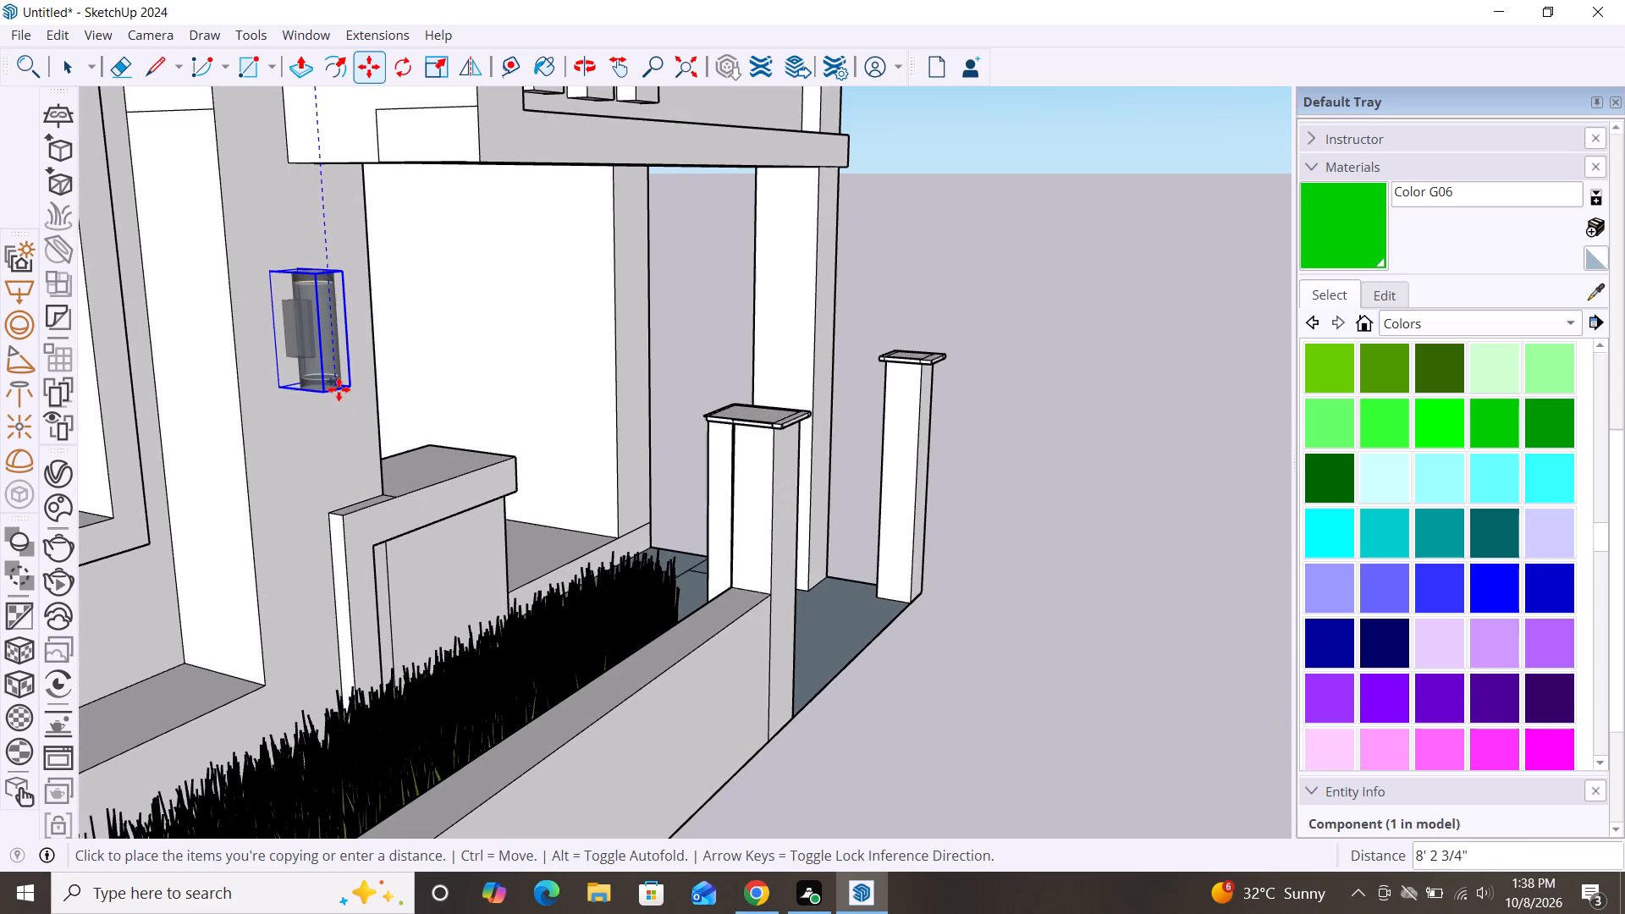
pyautogui.click(328, 389)
pyautogui.press('space')
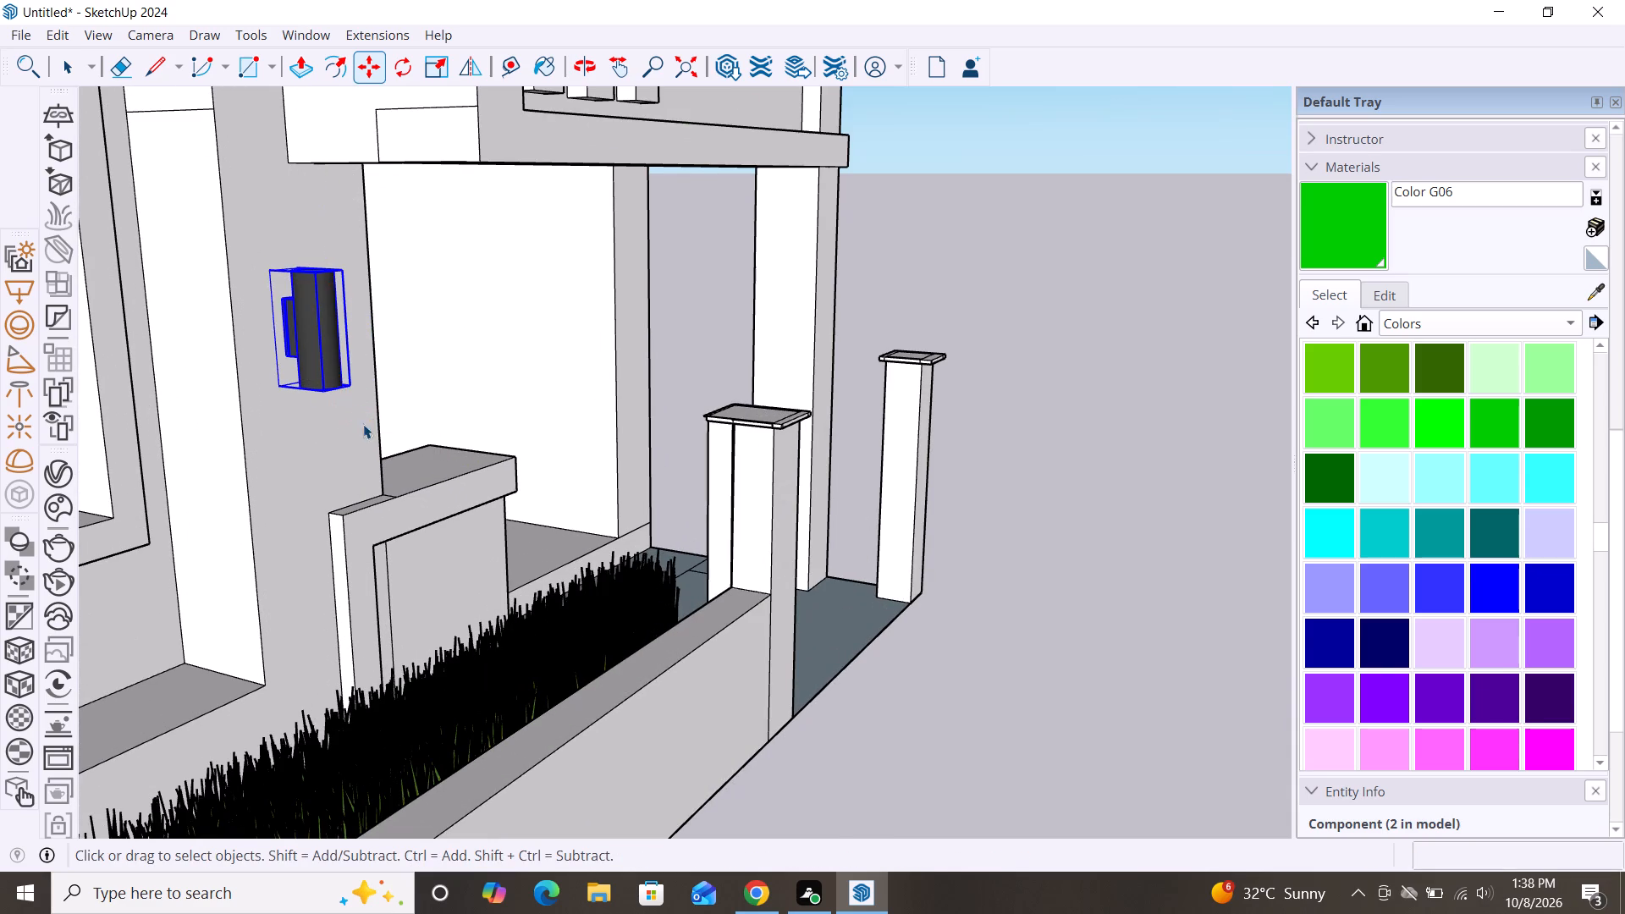
# Deselect the copied light and examine both wall lights on the facade from the front of the whole house.
pyautogui.scroll(-4, 238, 424)
pyautogui.scroll(-8, 455, 289)
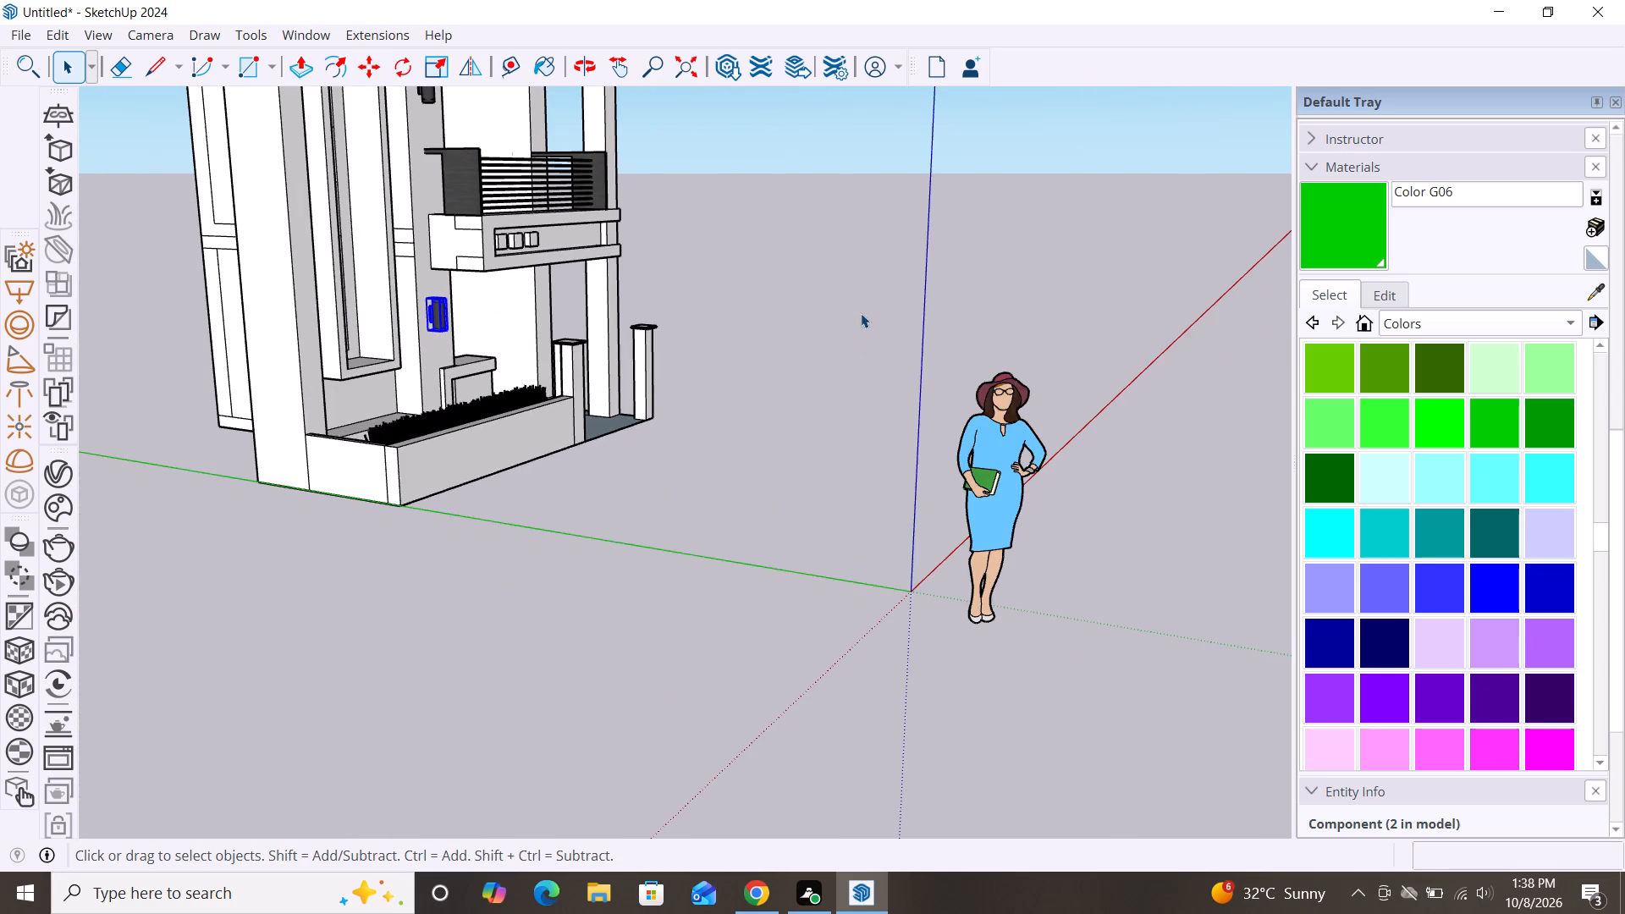
pyautogui.click(859, 301)
pyautogui.scroll(-5, 979, 284)
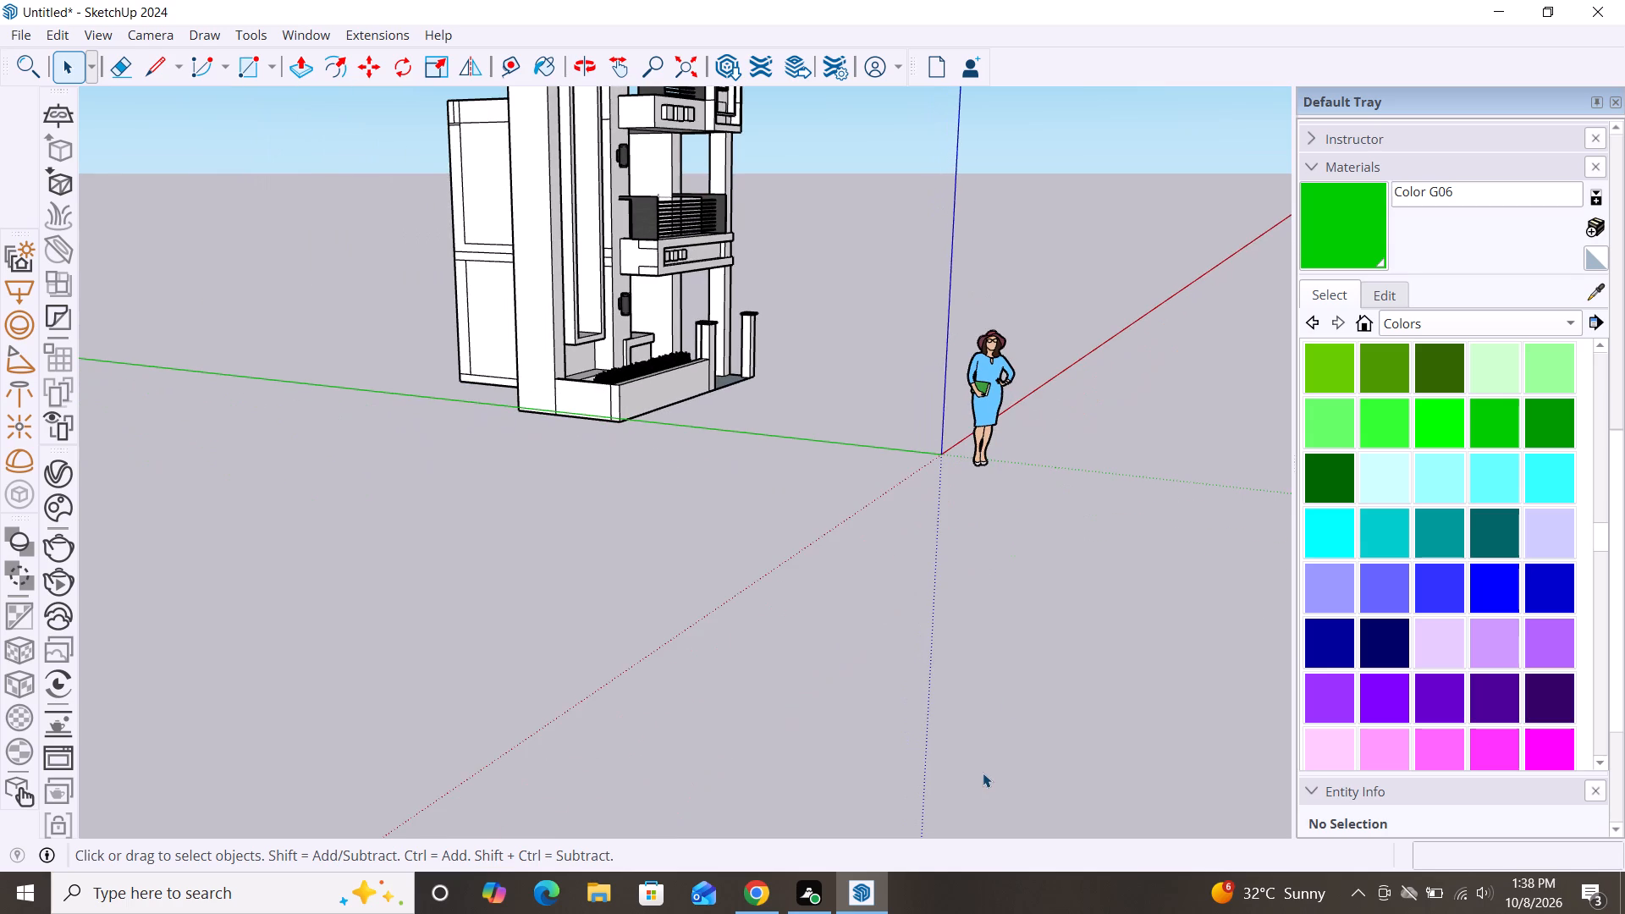
pyautogui.keyDown('alt'); pyautogui.moveTo(972, 769); pyautogui.dragTo(552, 772, button='middle'); pyautogui.keyUp('alt')
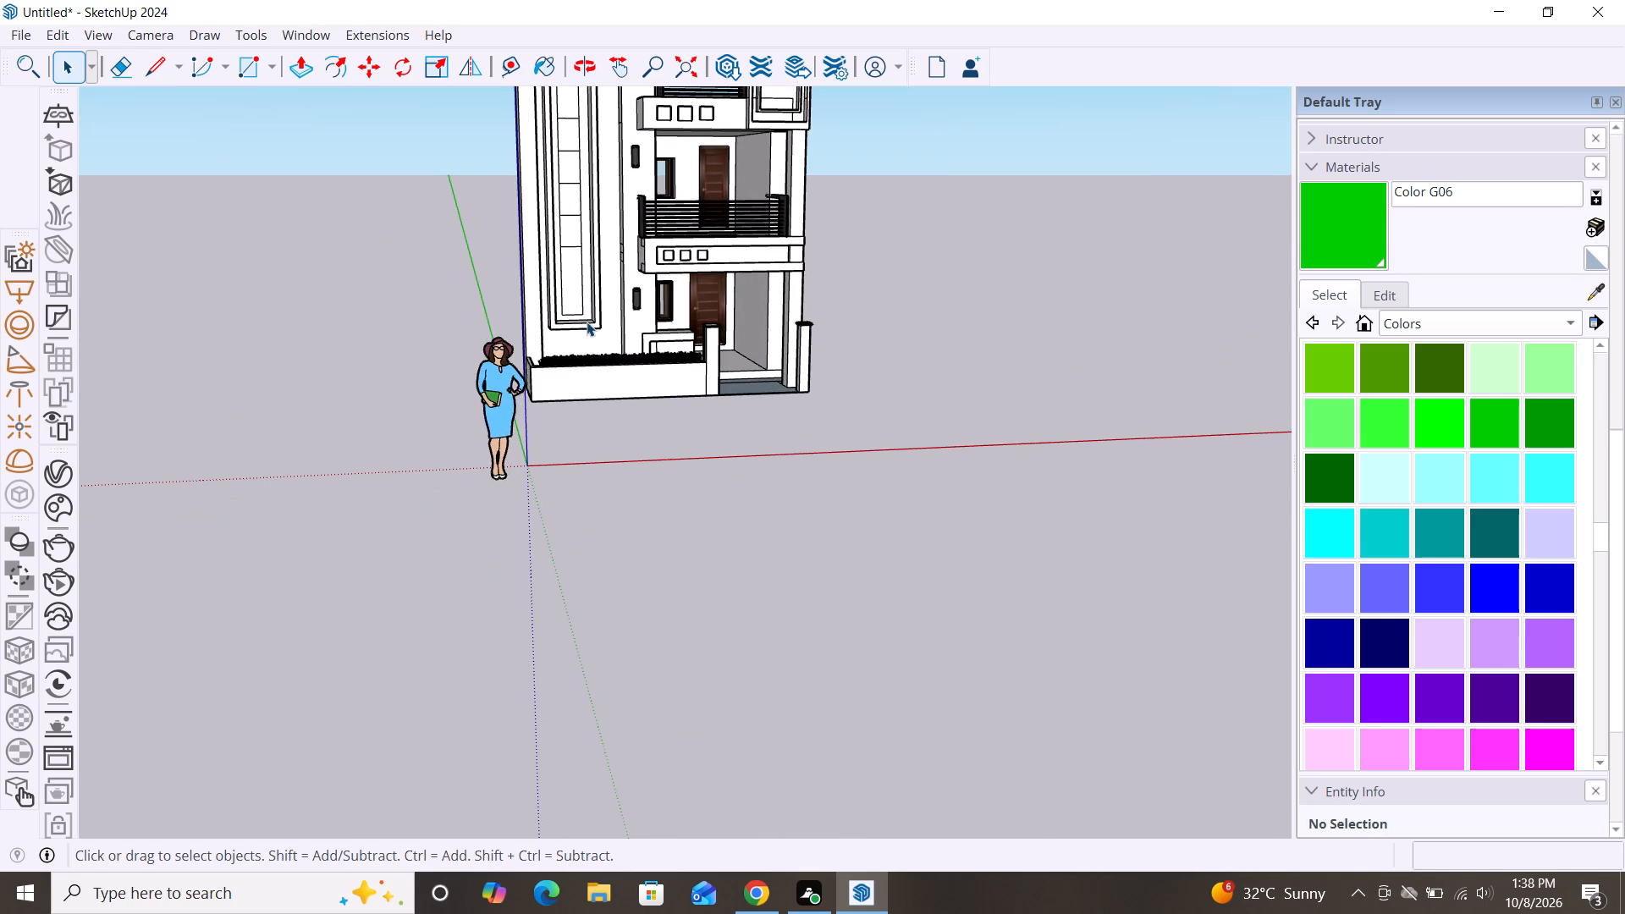
pyautogui.scroll(-3, 662, 334)
pyautogui.scroll(-2, 776, 398)
pyautogui.keyDown('alt'); pyautogui.moveTo(804, 376); pyautogui.dragTo(731, 377, button='middle'); pyautogui.keyUp('alt')
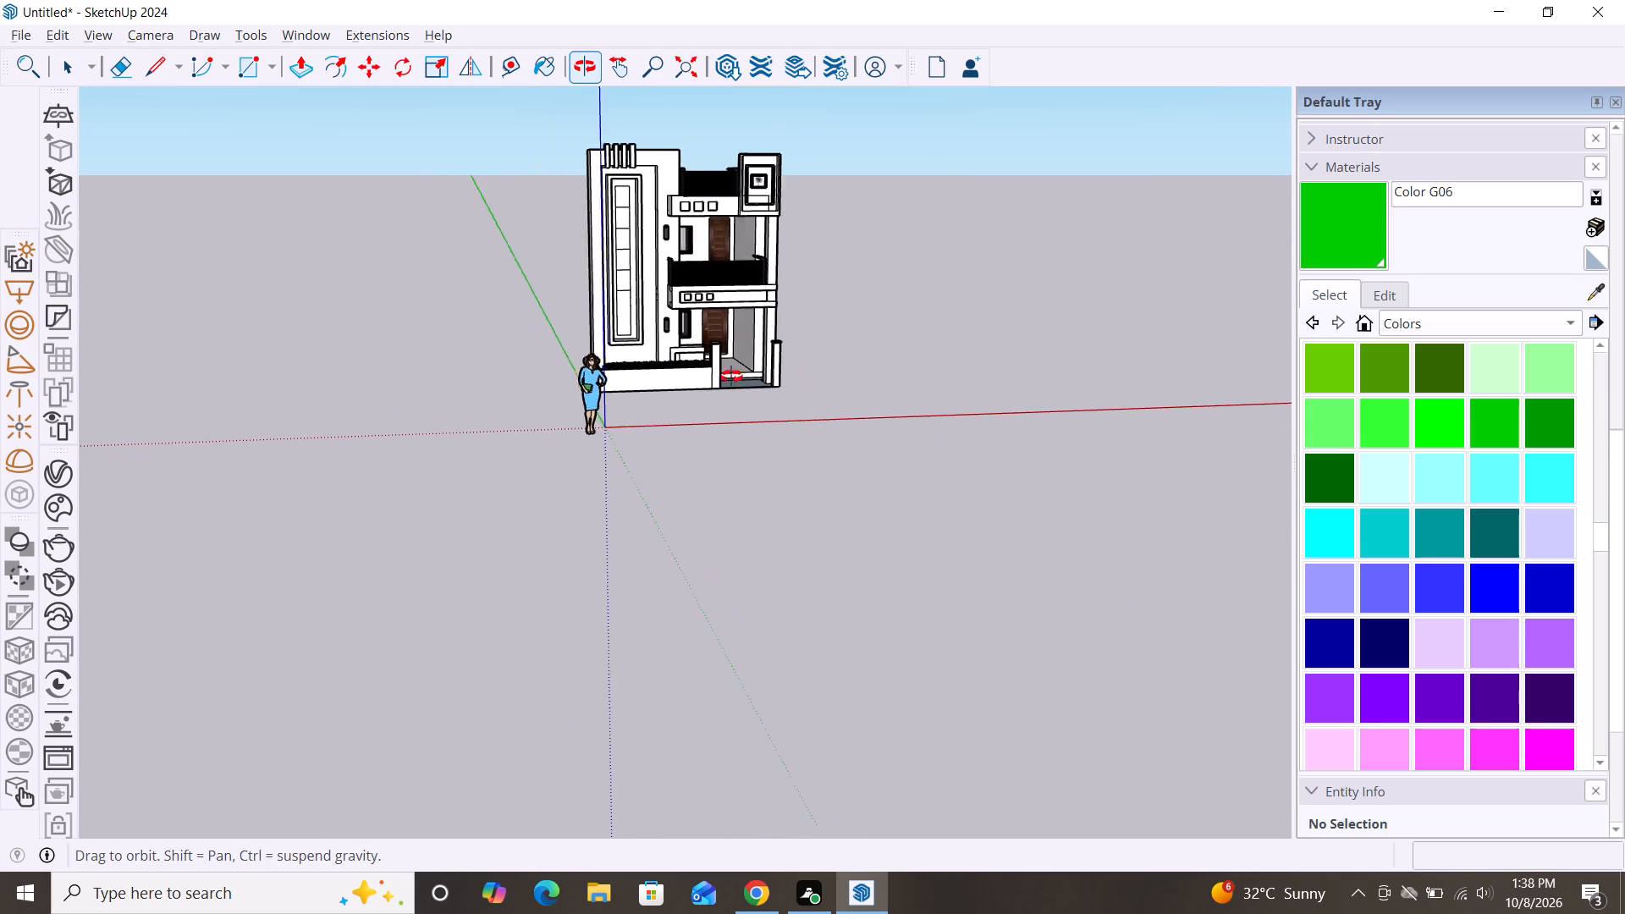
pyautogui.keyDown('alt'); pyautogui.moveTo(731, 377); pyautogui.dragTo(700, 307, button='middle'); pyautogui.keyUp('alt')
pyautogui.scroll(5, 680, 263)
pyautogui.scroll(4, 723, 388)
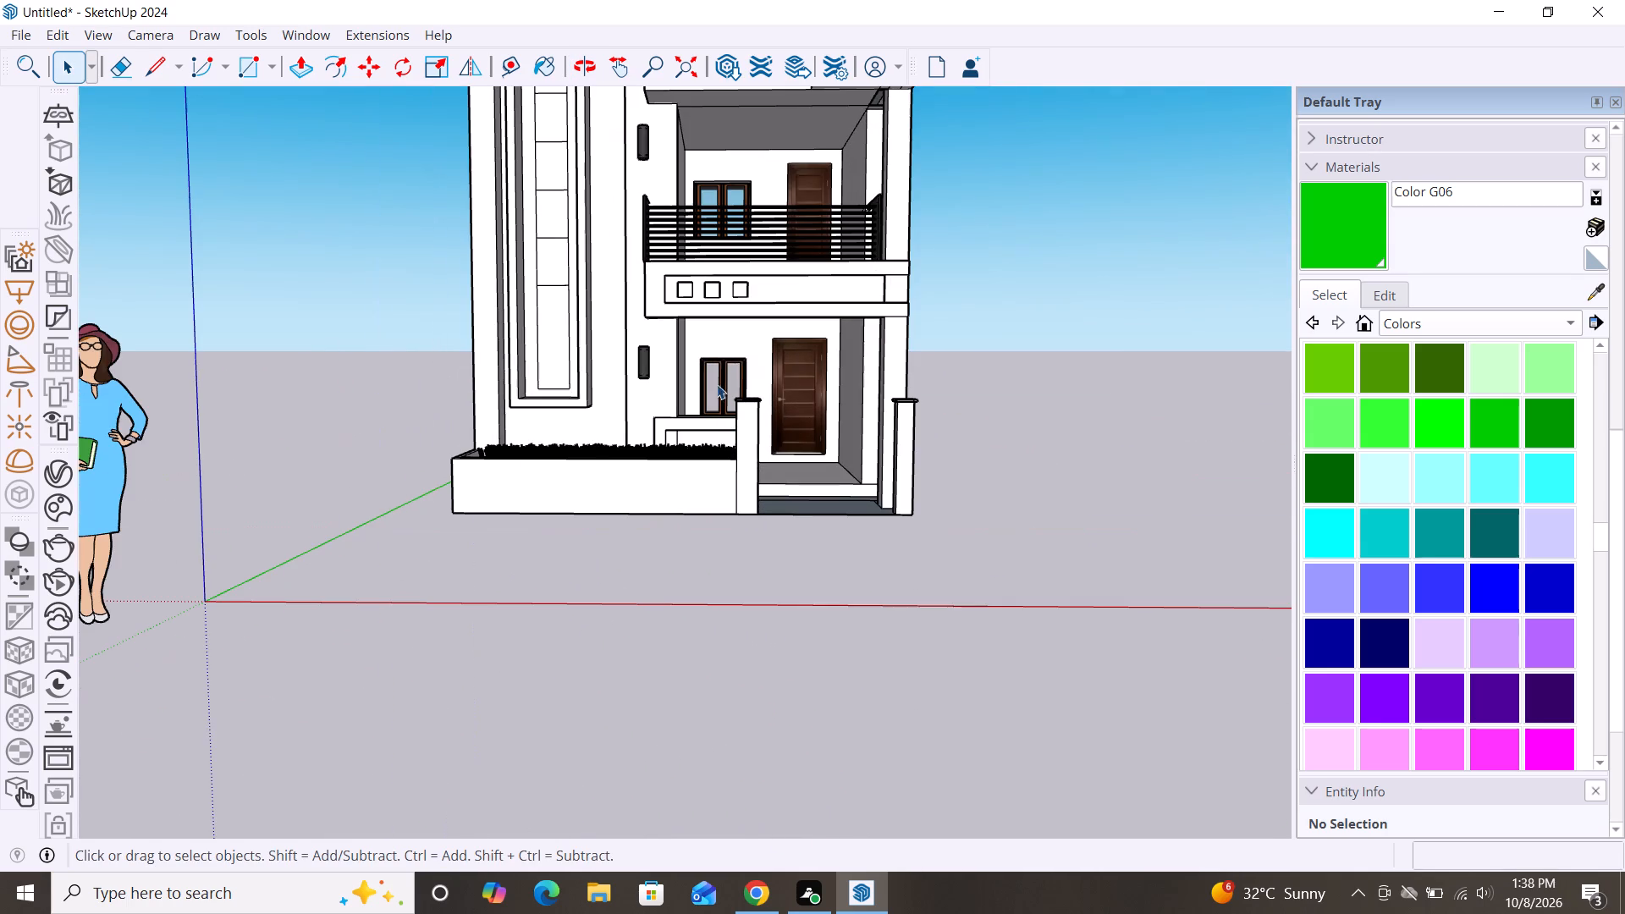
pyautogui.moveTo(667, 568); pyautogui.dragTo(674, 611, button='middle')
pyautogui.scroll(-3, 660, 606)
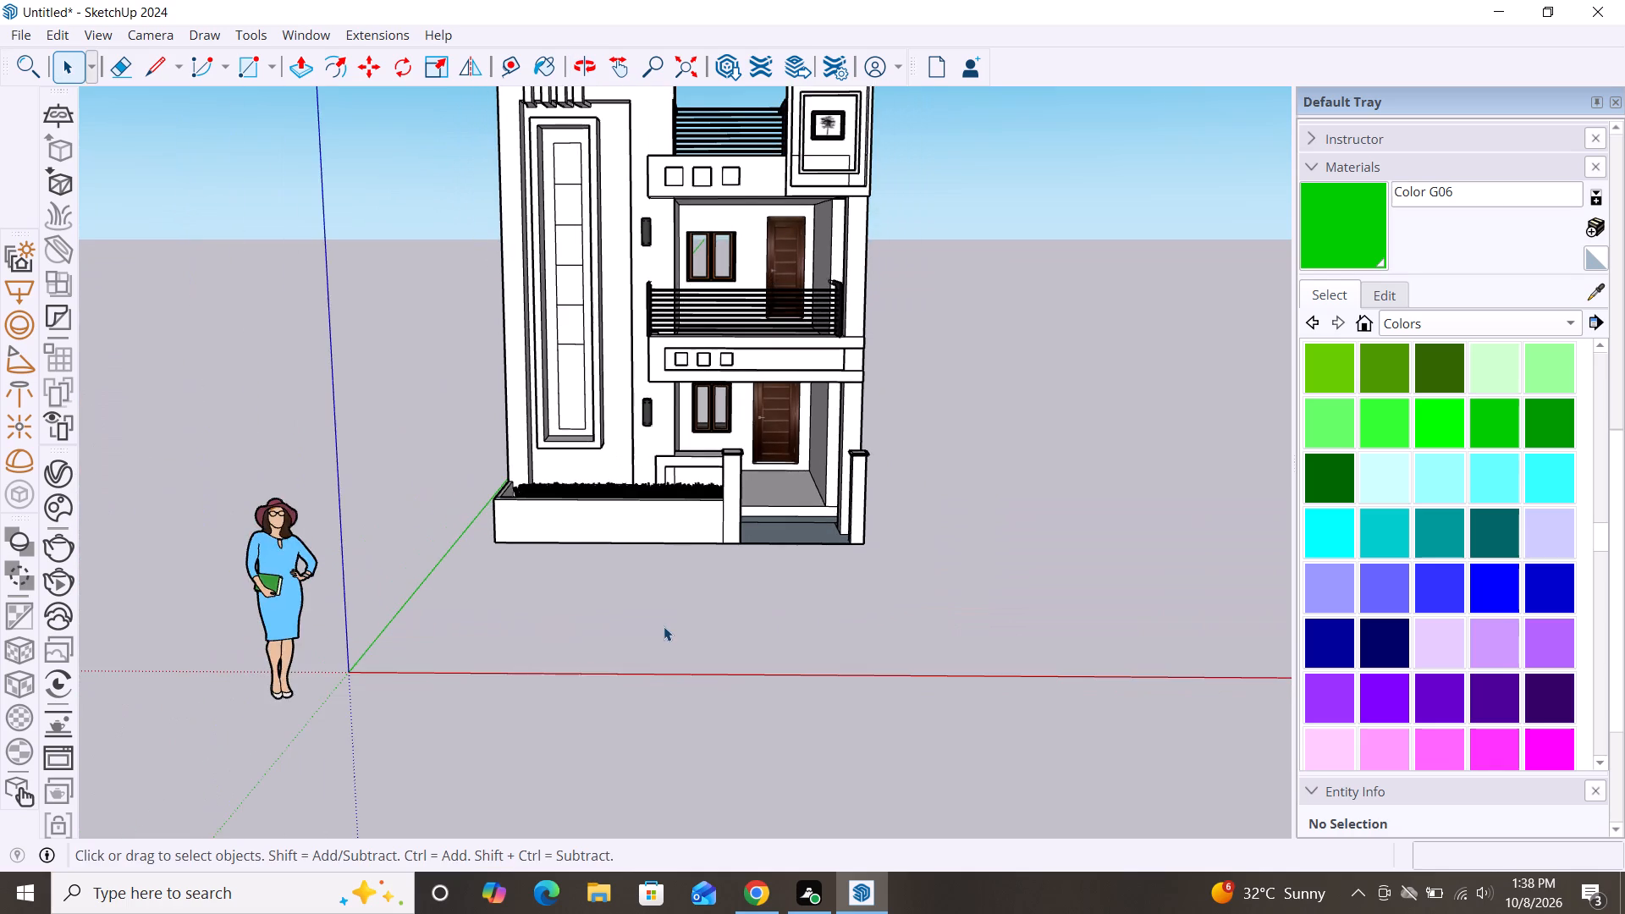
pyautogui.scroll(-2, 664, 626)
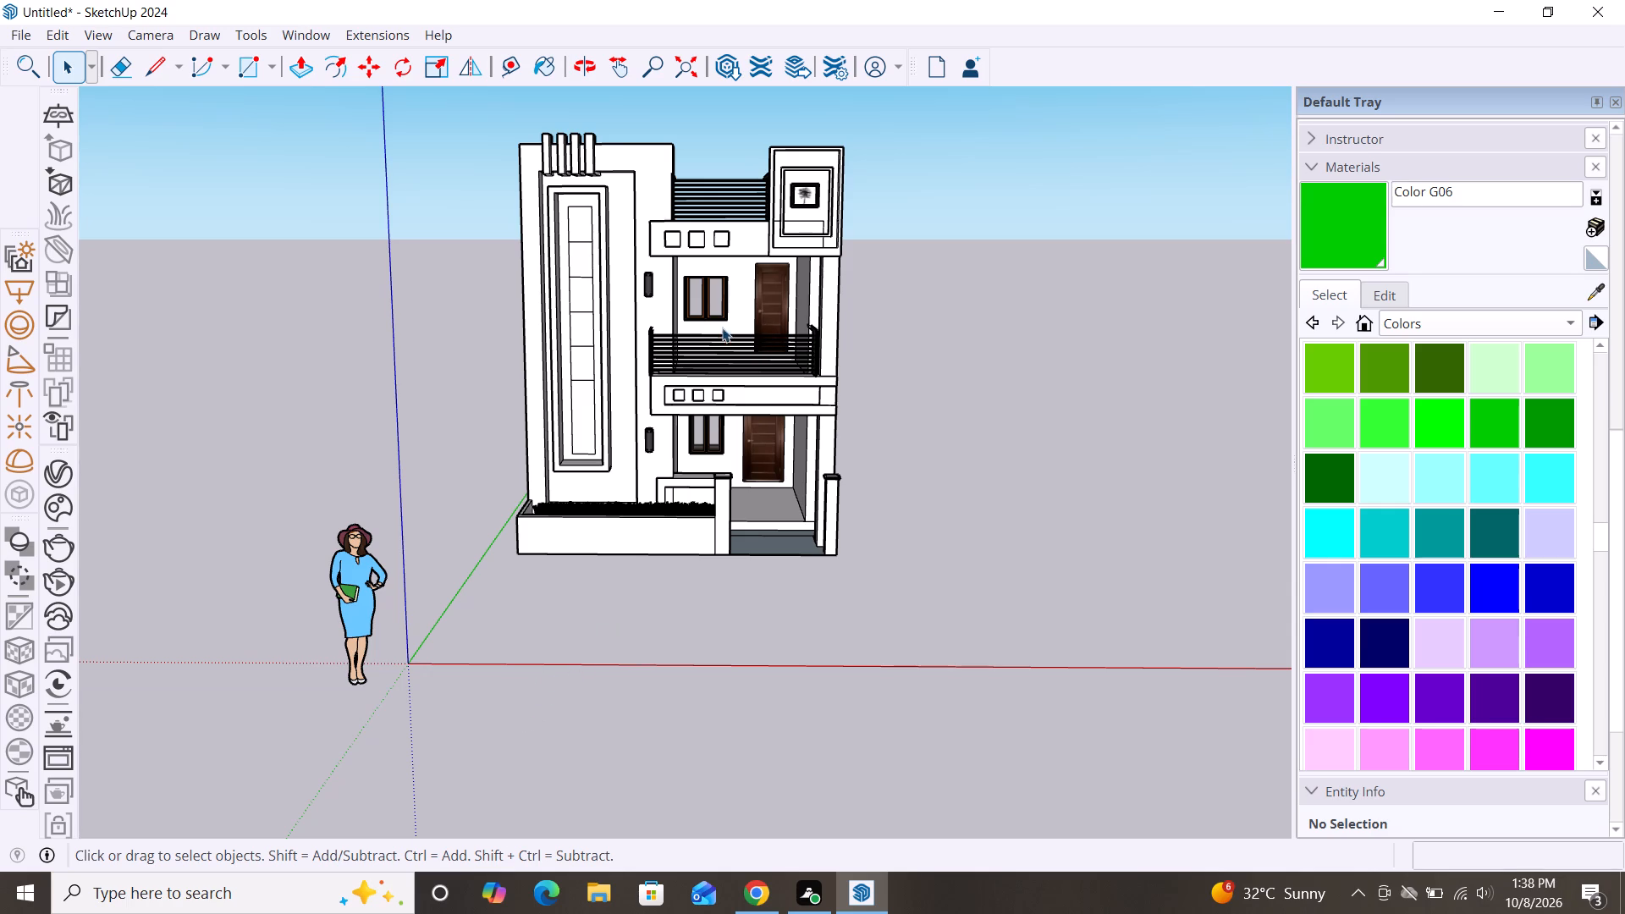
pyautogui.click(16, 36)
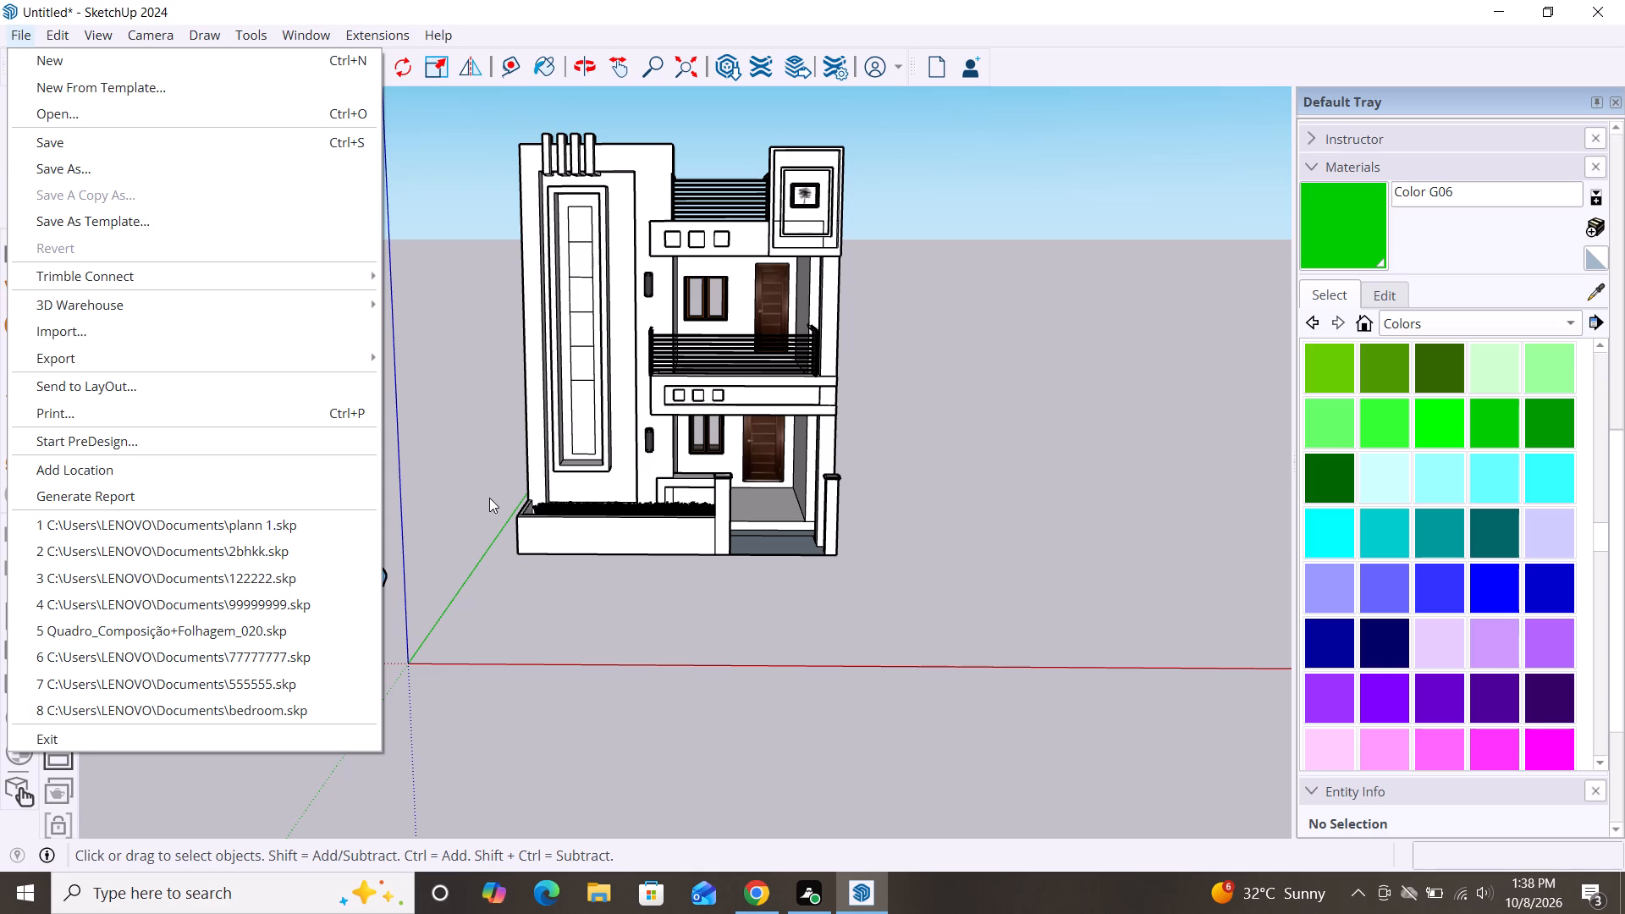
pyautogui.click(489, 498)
# Switch to 3D Warehouse in Chrome and replace the old query with a model search for "gates".
pyautogui.click(763, 901)
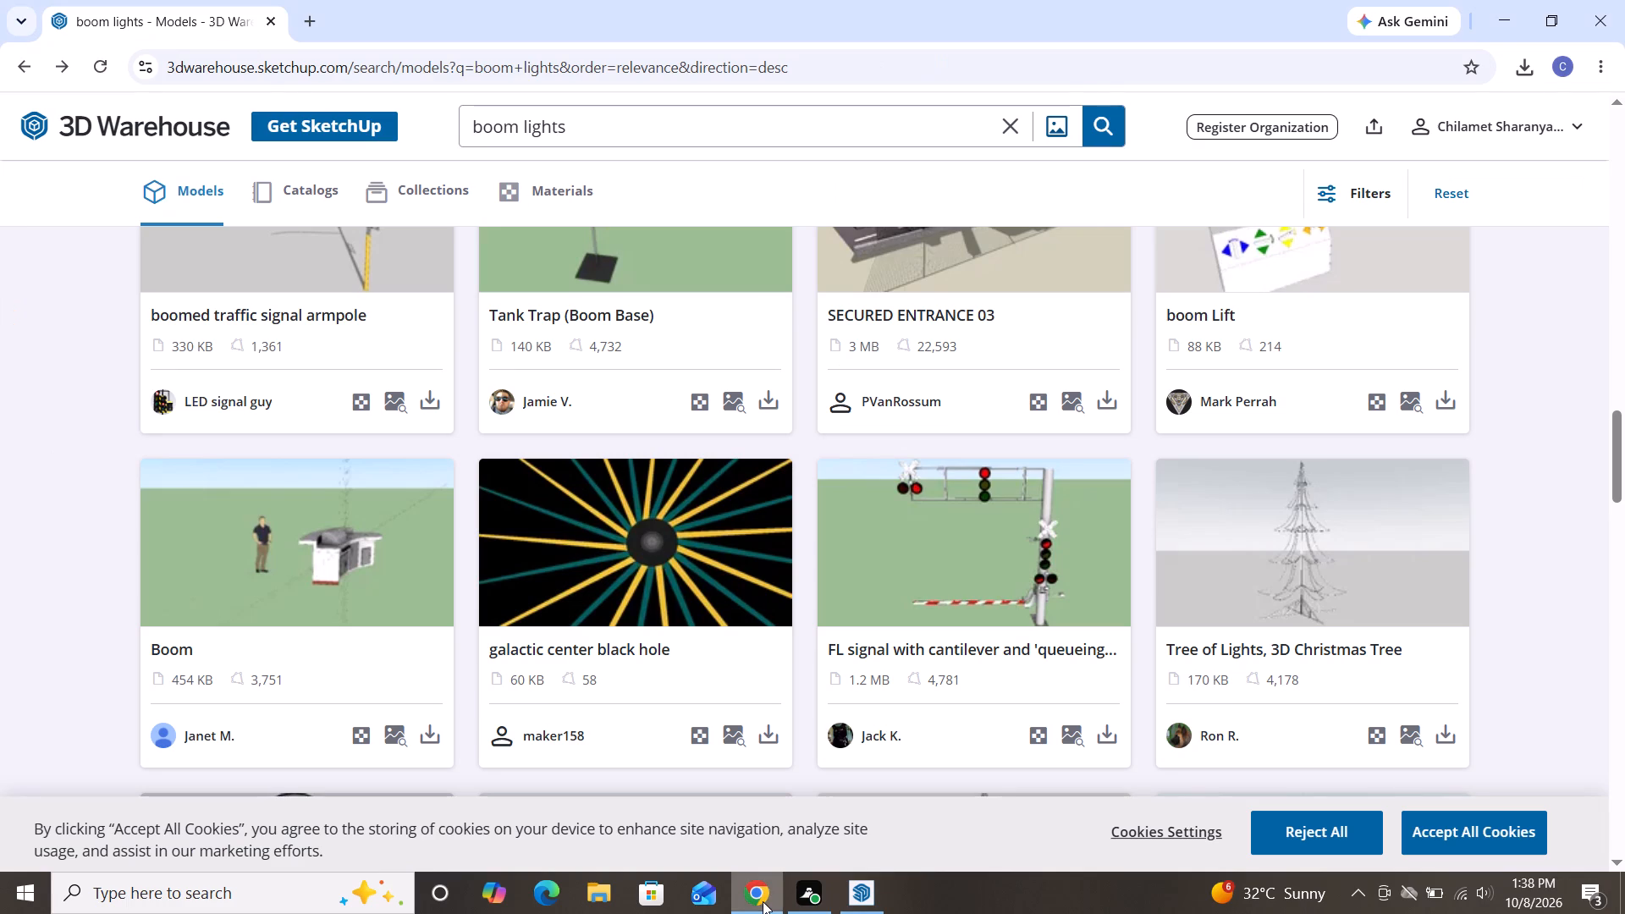
pyautogui.click(576, 124)
pyautogui.press('BackSpace')
pyautogui.press('BackSpace')
pyautogui.press('BackSpace')
pyautogui.press('BackSpace')
pyautogui.press('BackSpace')
pyautogui.press('BackSpace')
pyautogui.press('BackSpace')
pyautogui.press('BackSpace')
pyautogui.press('BackSpace')
pyautogui.press('BackSpace')
pyautogui.press('BackSpace')
pyautogui.press('BackSpace')
pyautogui.press('BackSpace')
pyautogui.press('BackSpace')
pyautogui.press('BackSpace')
pyautogui.press('BackSpace')
pyautogui.press('BackSpace')
pyautogui.press('BackSpace')
pyautogui.press('BackSpace')
pyautogui.press('BackSpace')
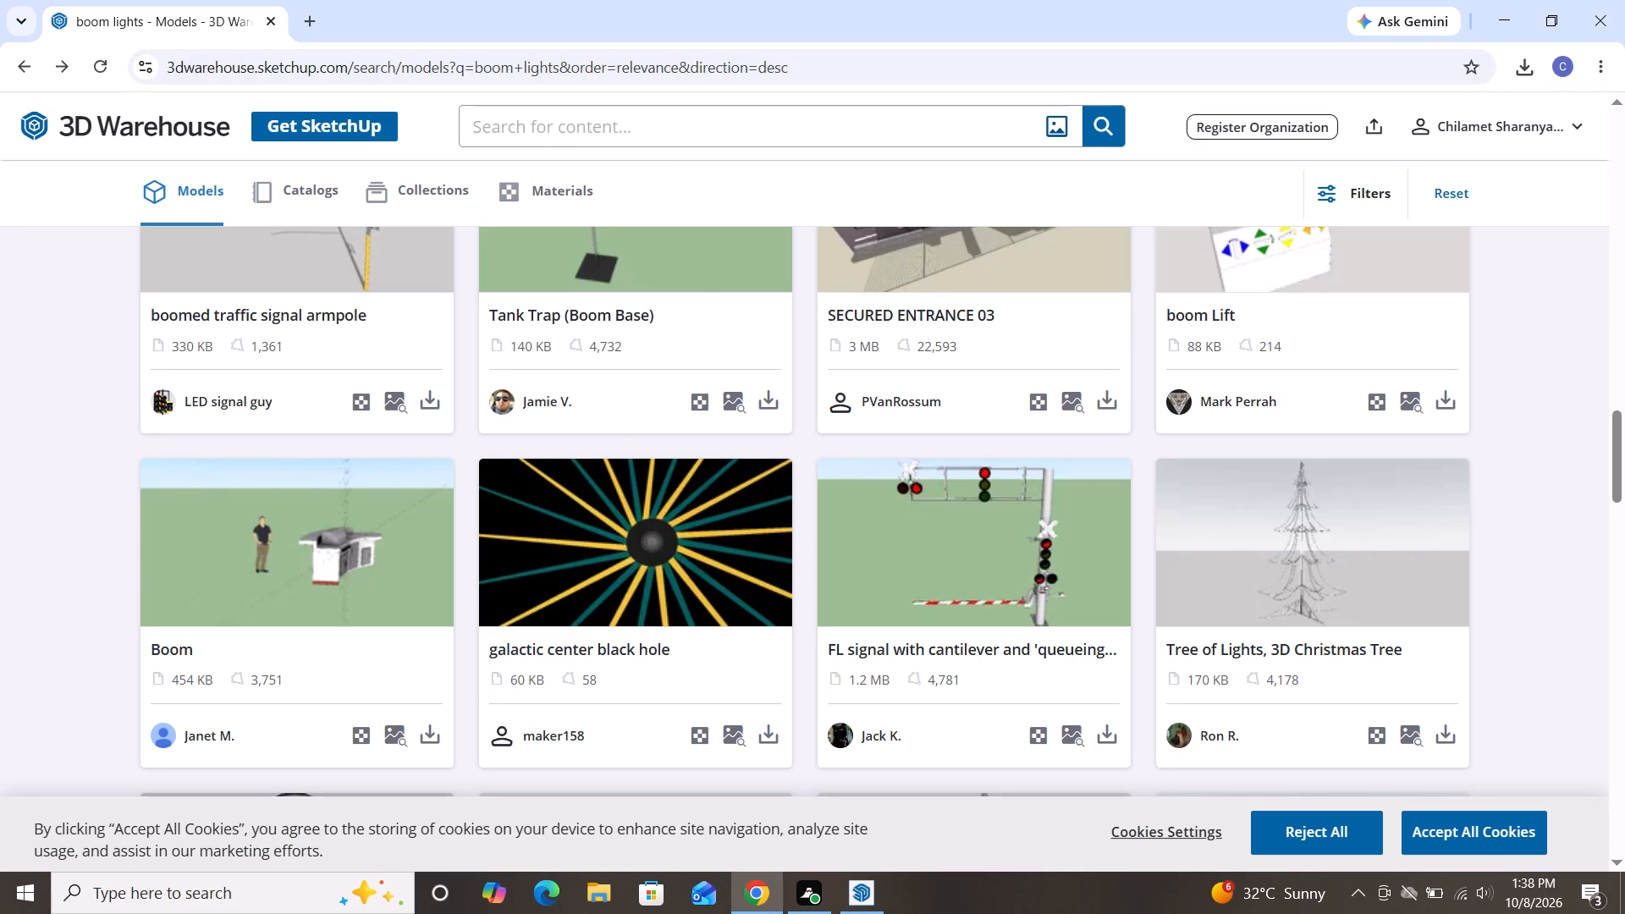
pyautogui.write('gatr')
pyautogui.press('BackSpace')
pyautogui.write('es')
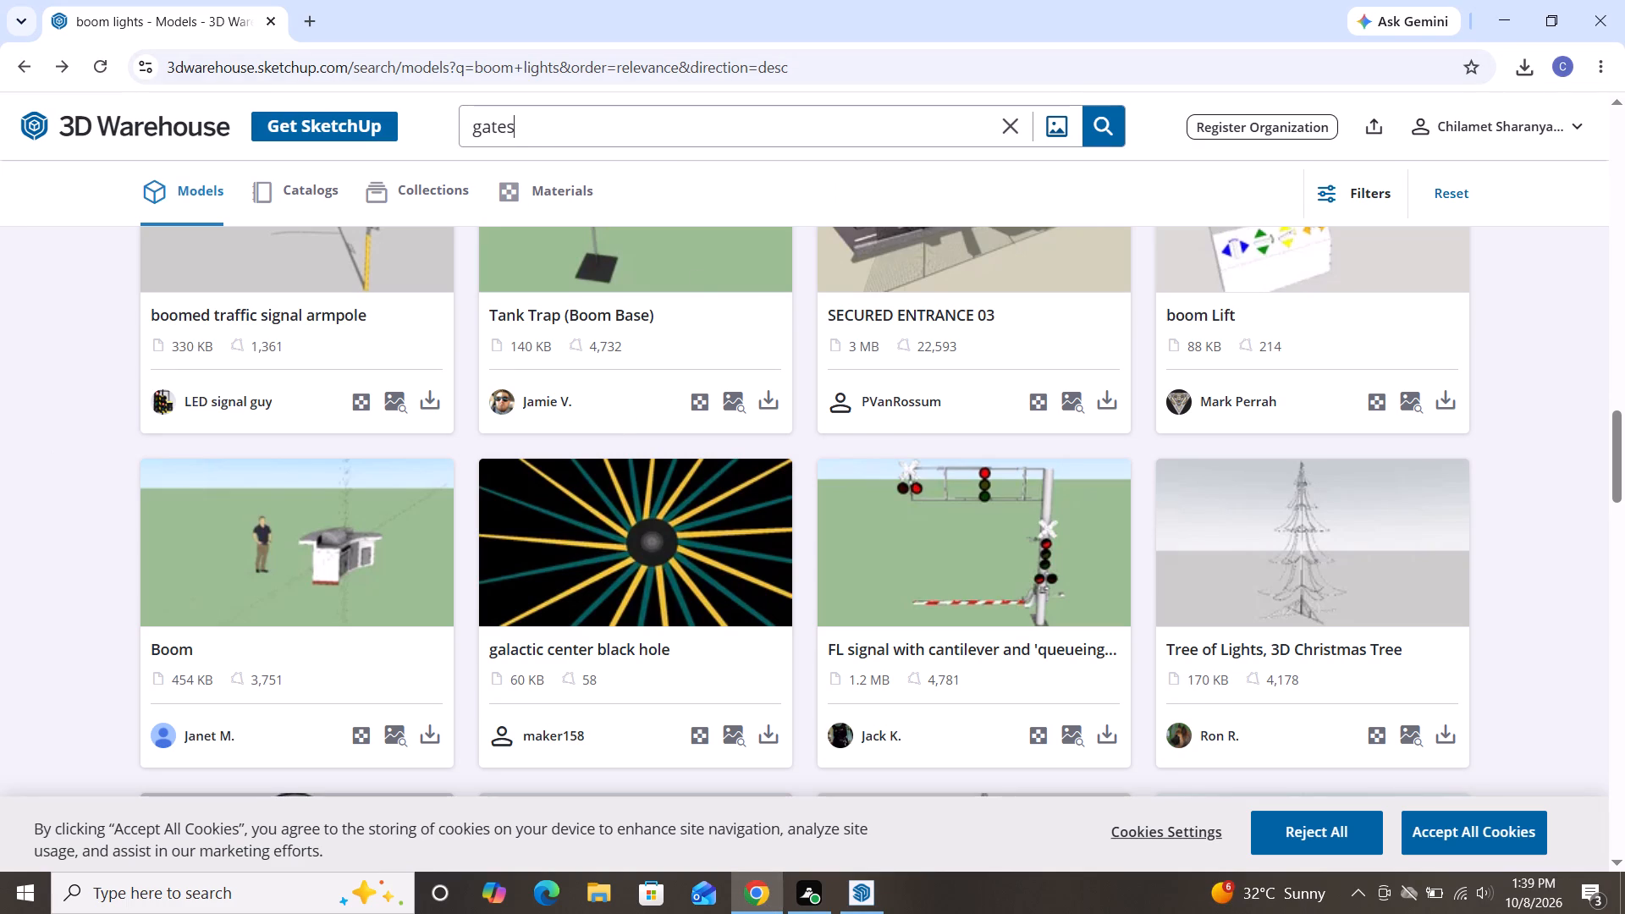
pyautogui.press('Return')
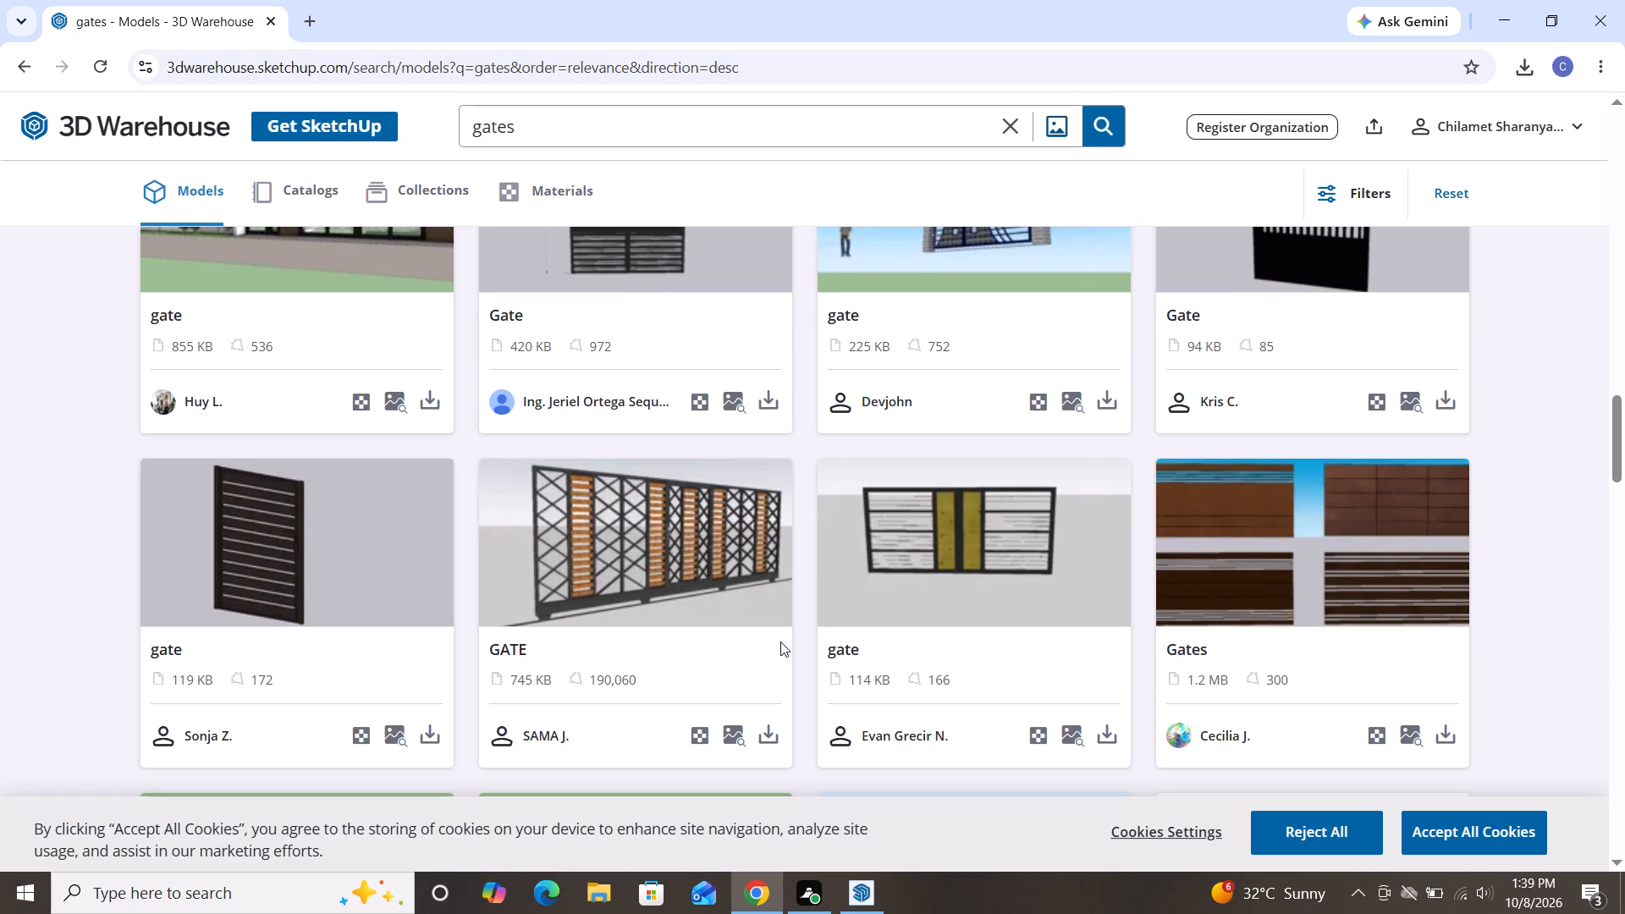
# Browse the gate models in the search results for a design that suits the house's front entrance.
pyautogui.scroll(-5, 792, 626)
pyautogui.scroll(8, 792, 626)
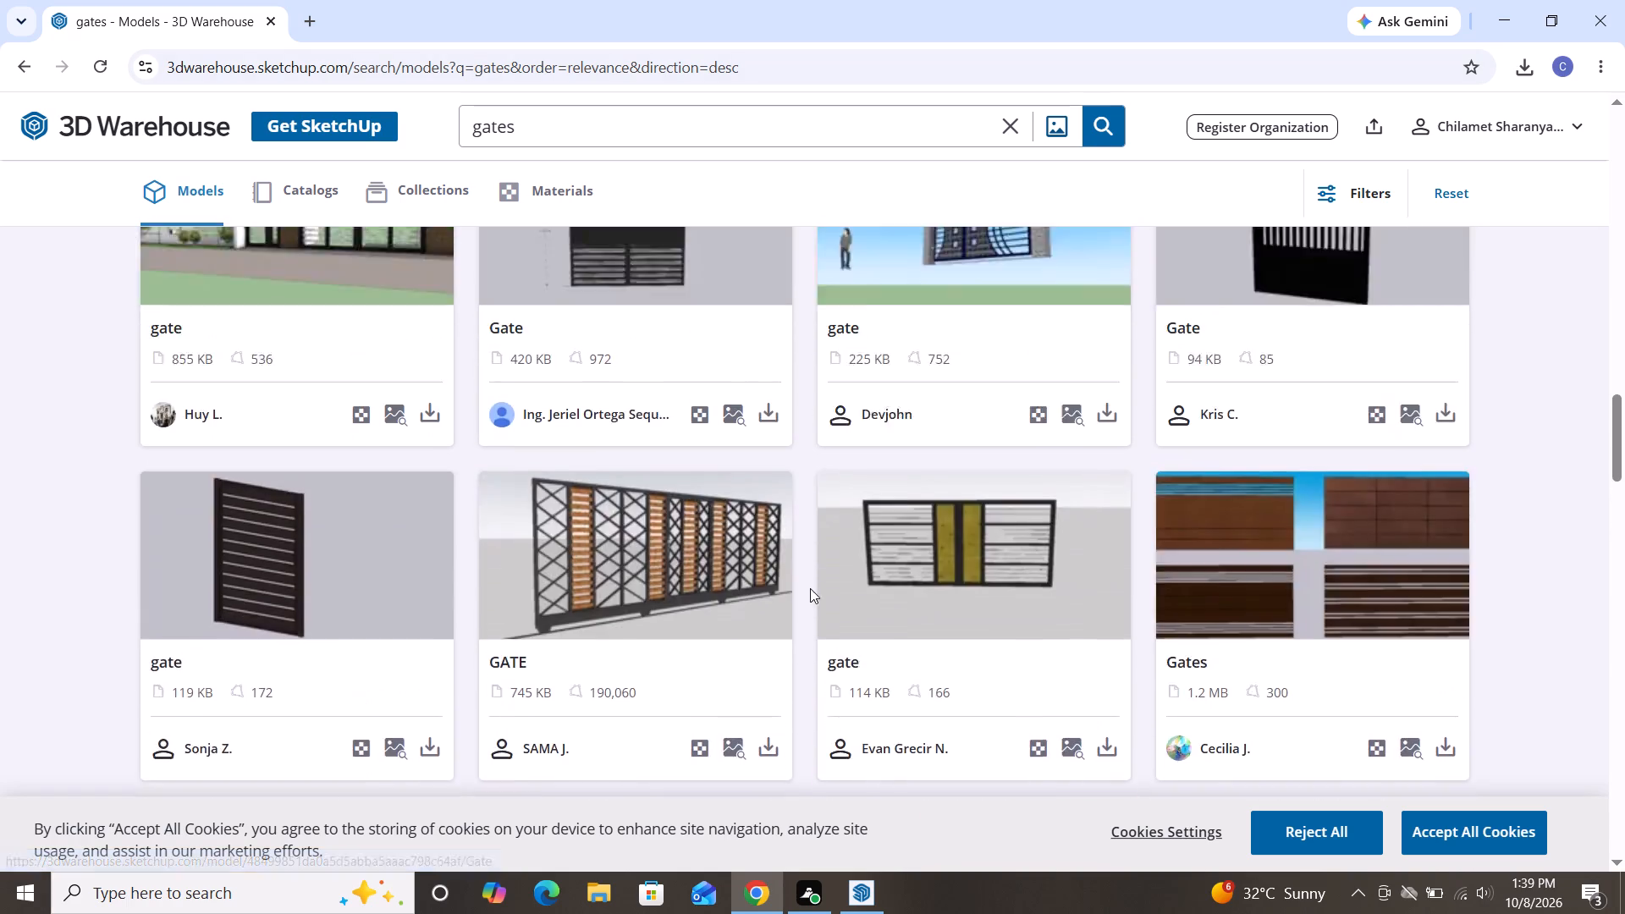
pyautogui.scroll(10, 812, 589)
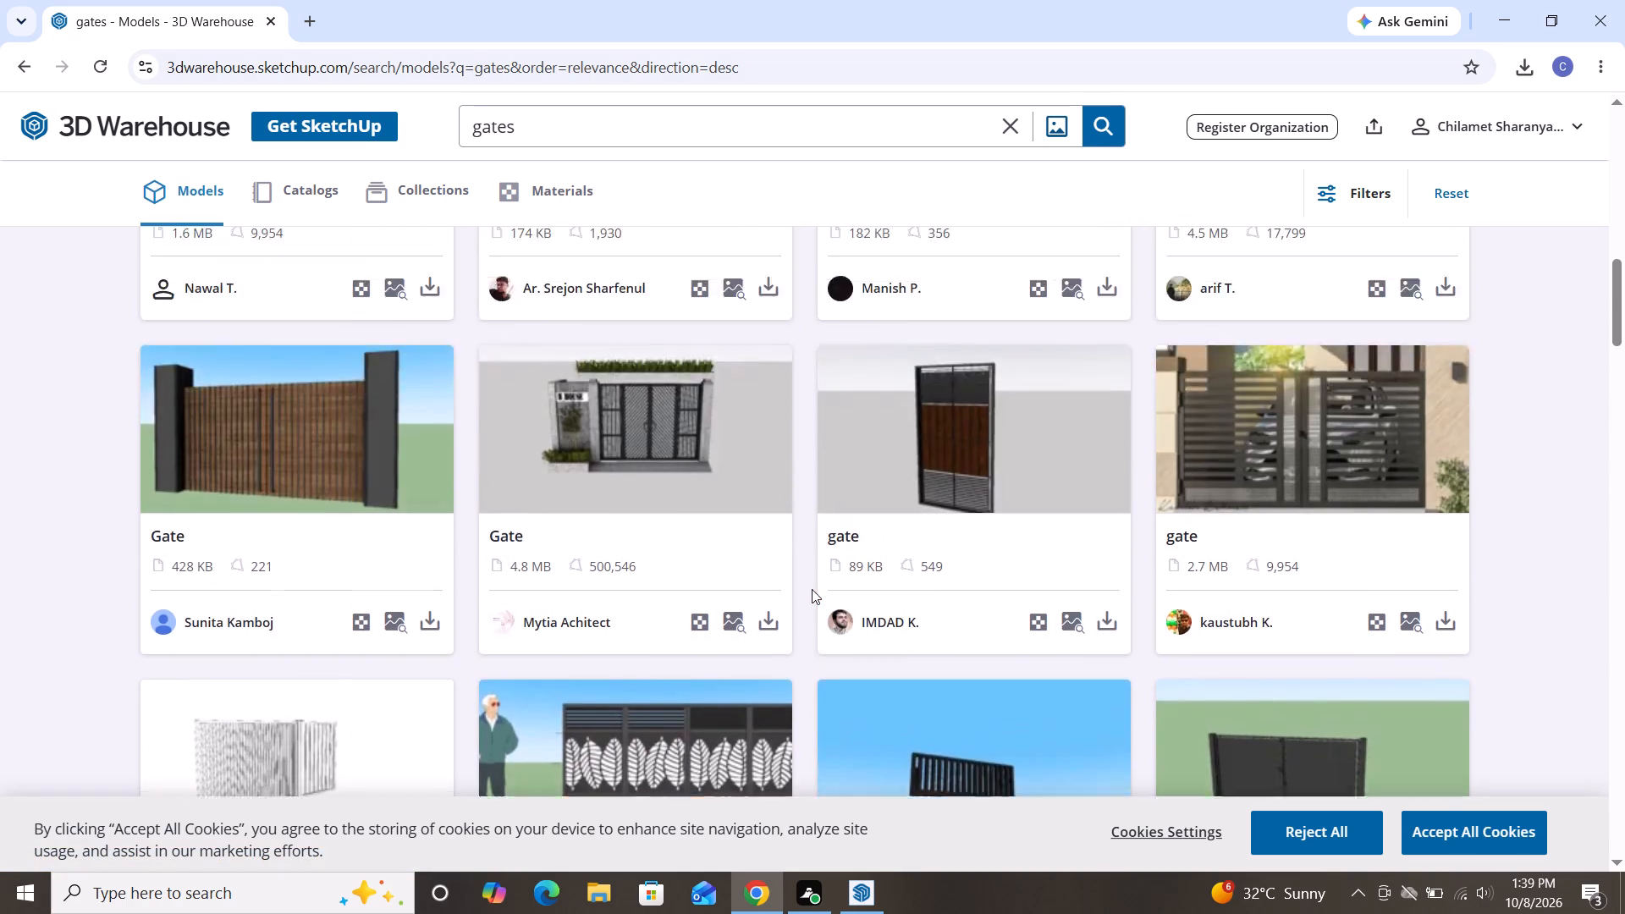
pyautogui.scroll(3, 774, 542)
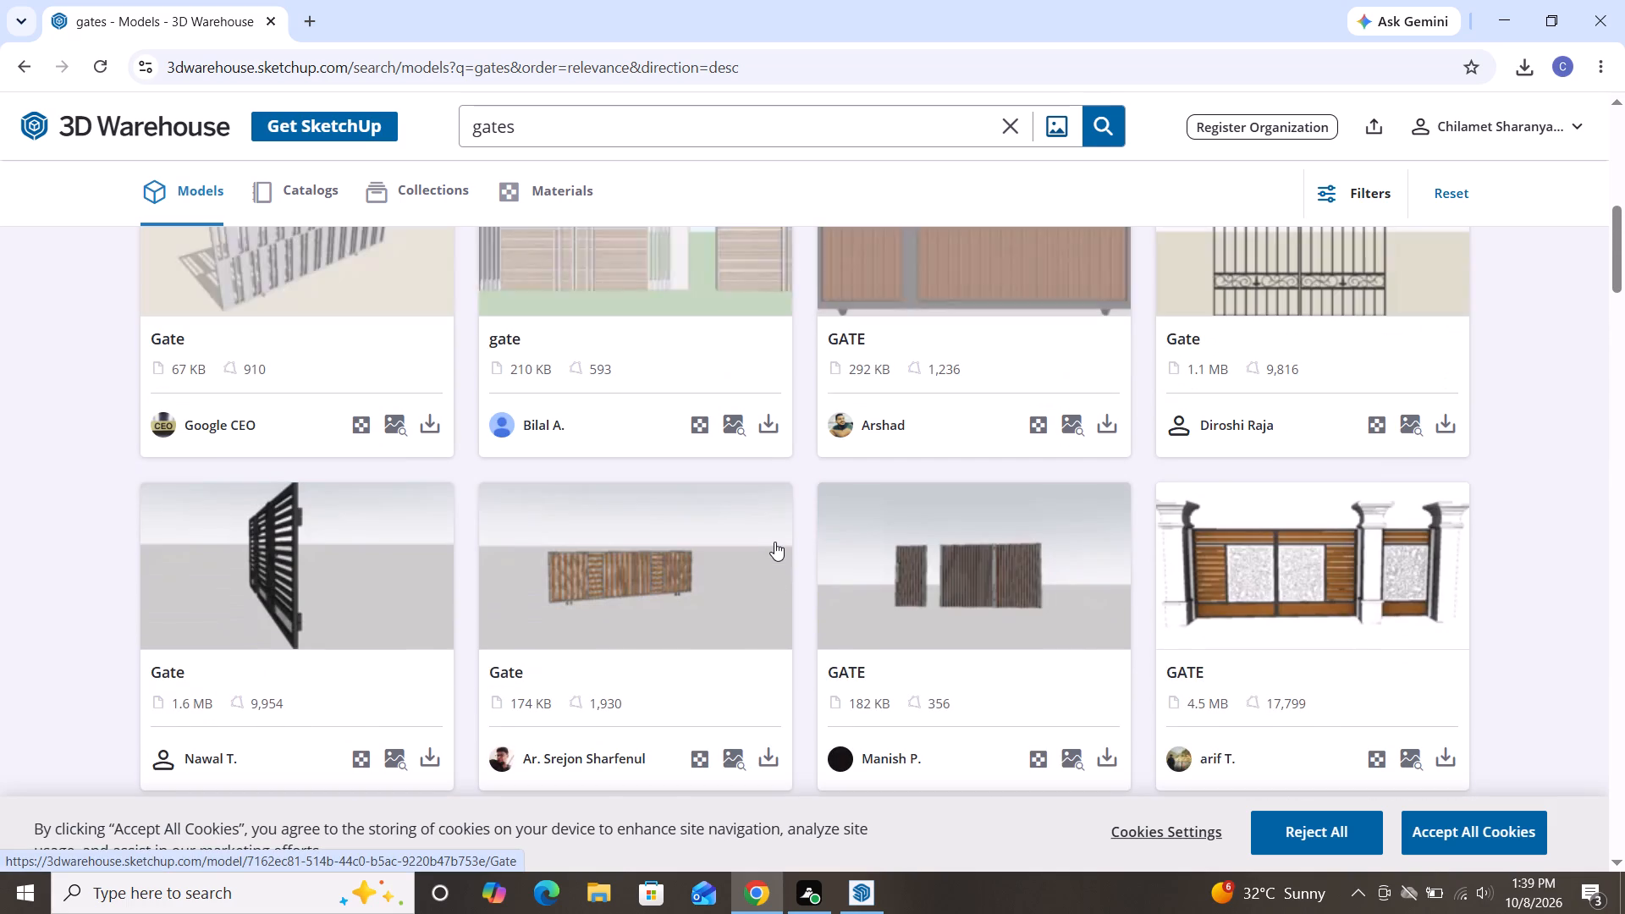
pyautogui.scroll(6, 774, 542)
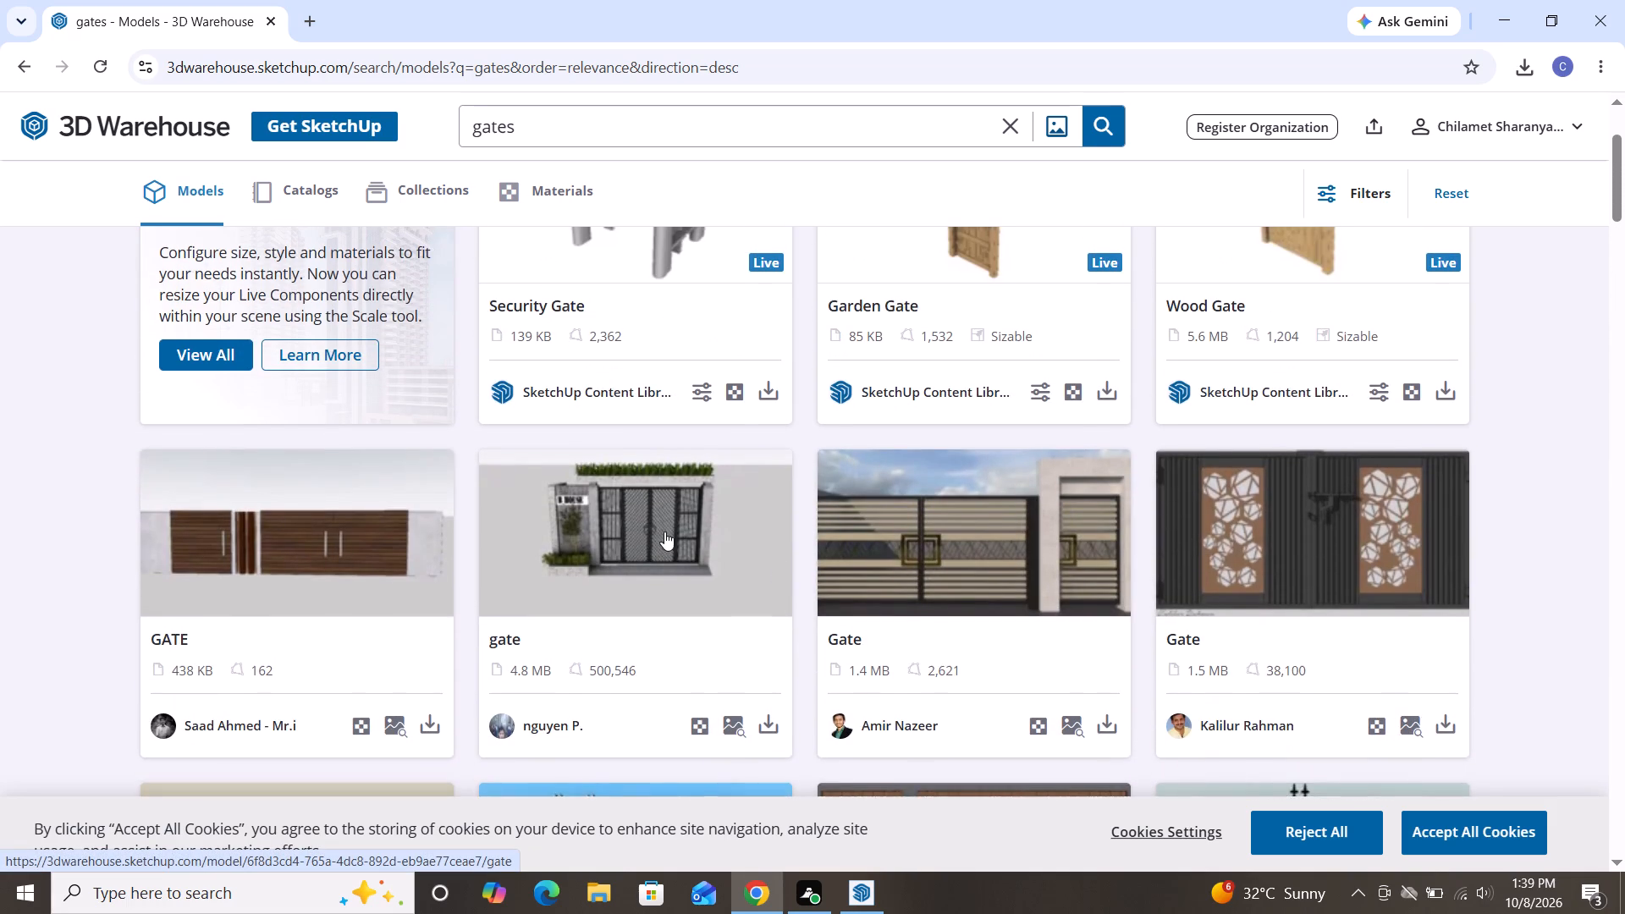
pyautogui.scroll(5, 656, 530)
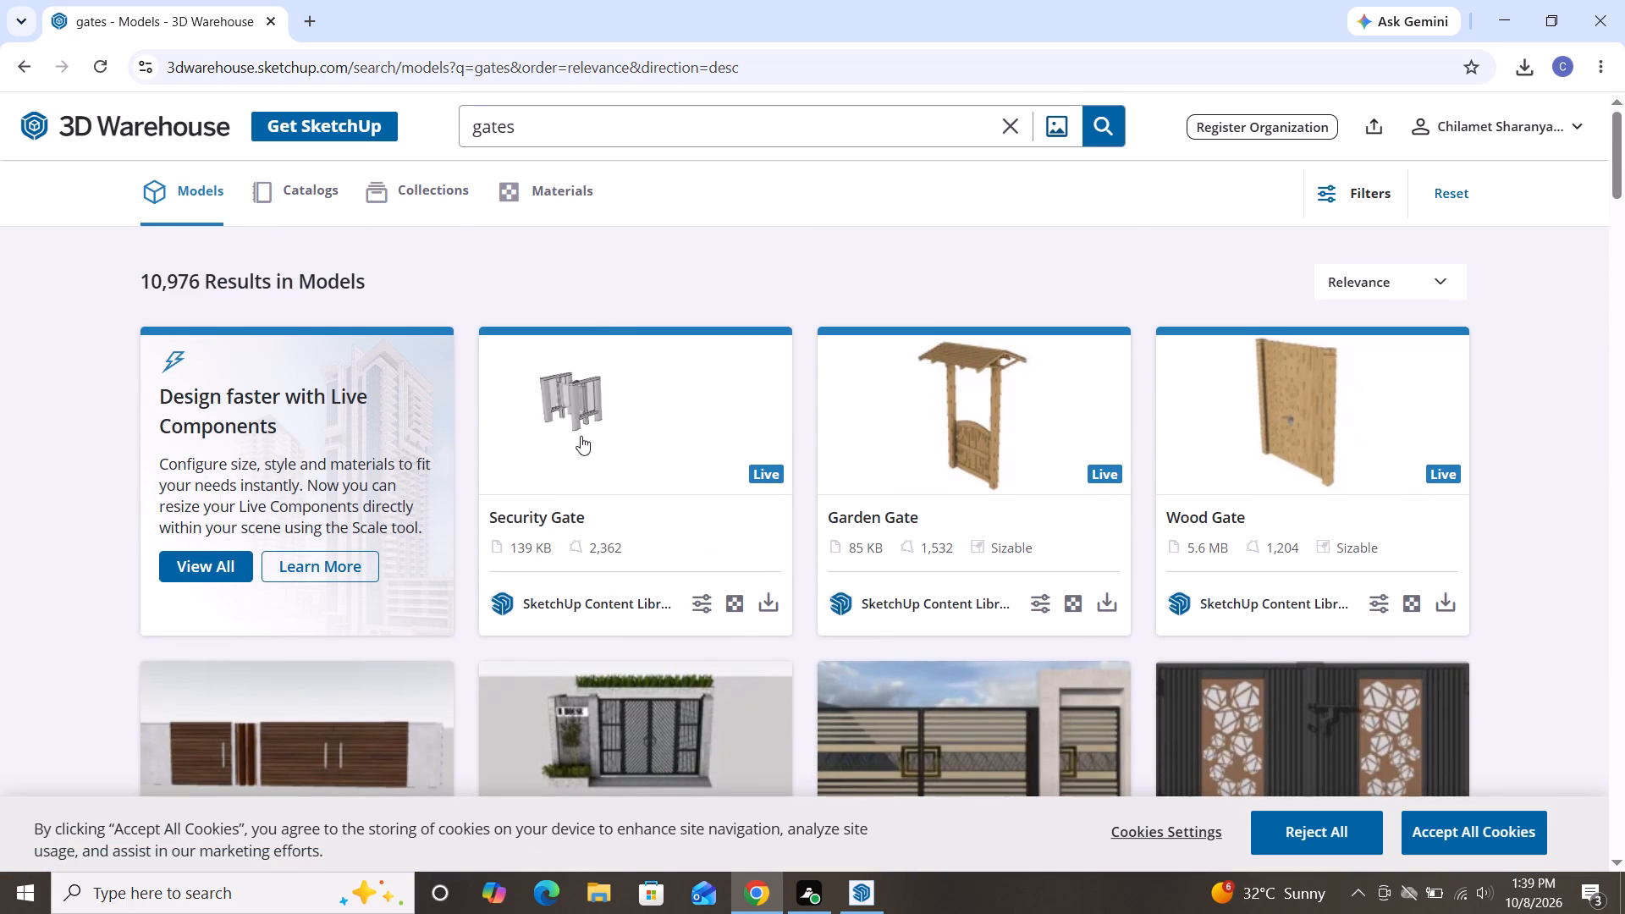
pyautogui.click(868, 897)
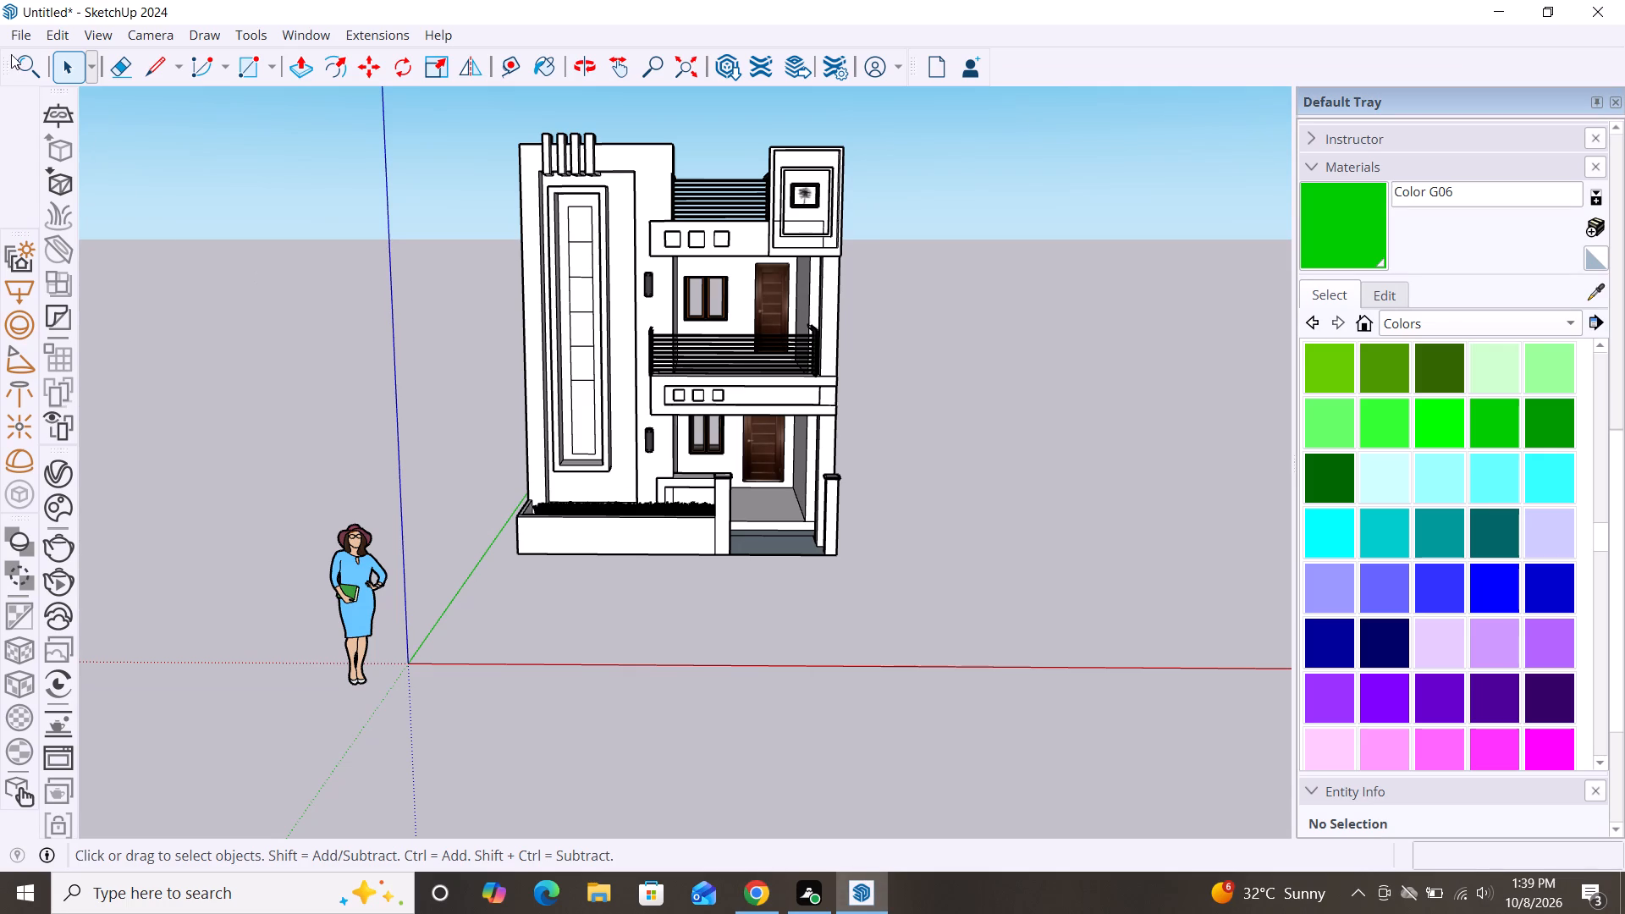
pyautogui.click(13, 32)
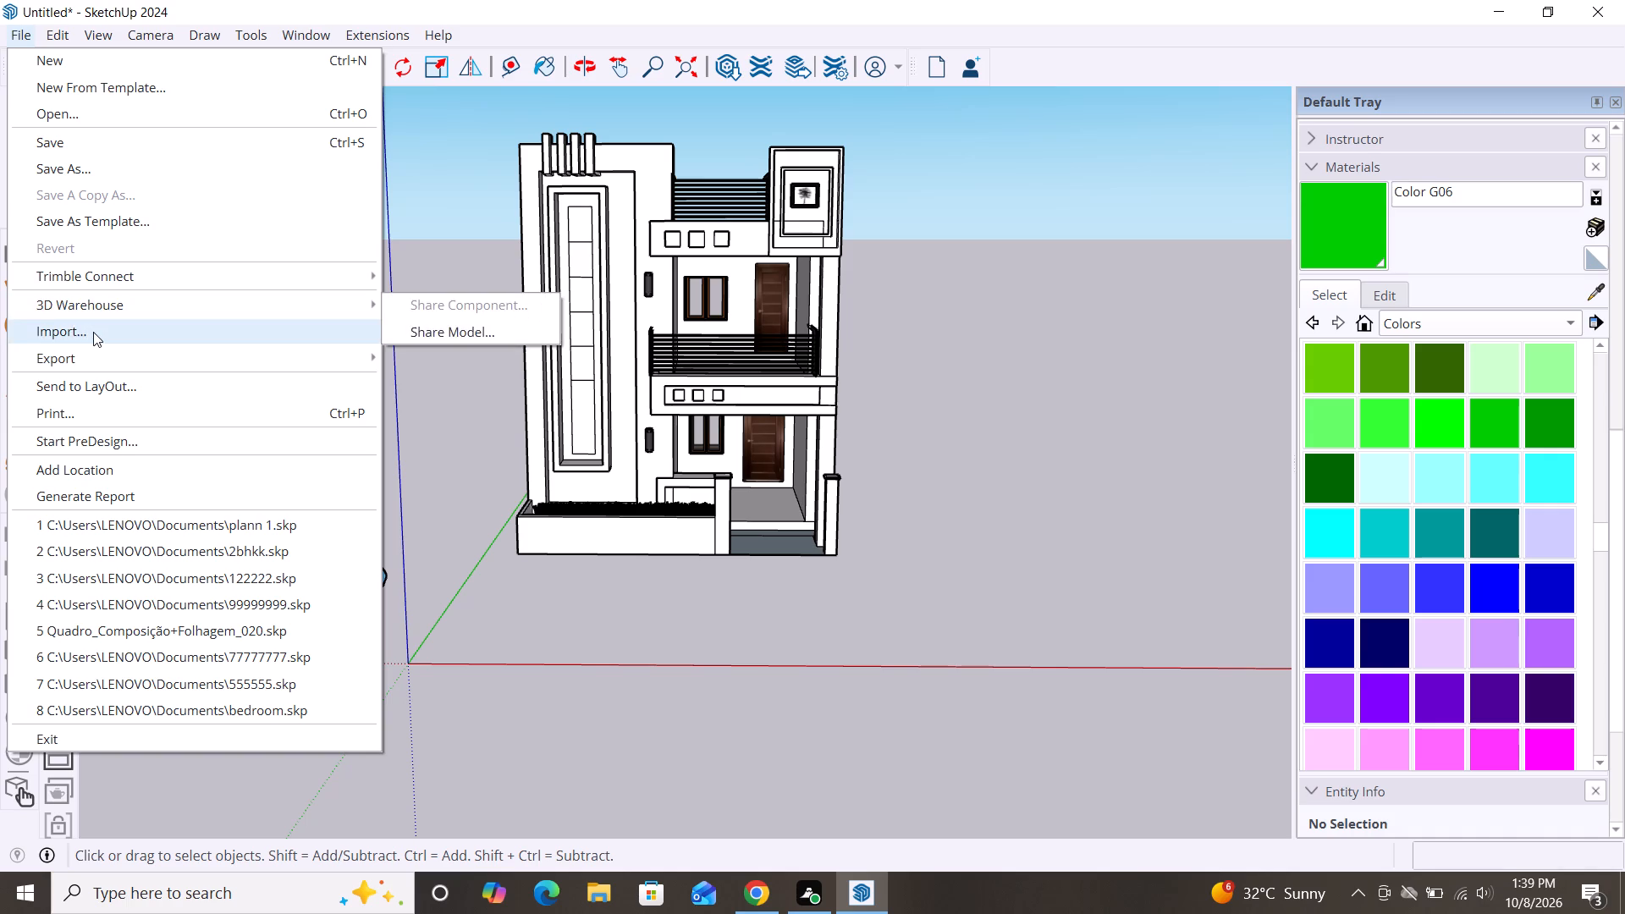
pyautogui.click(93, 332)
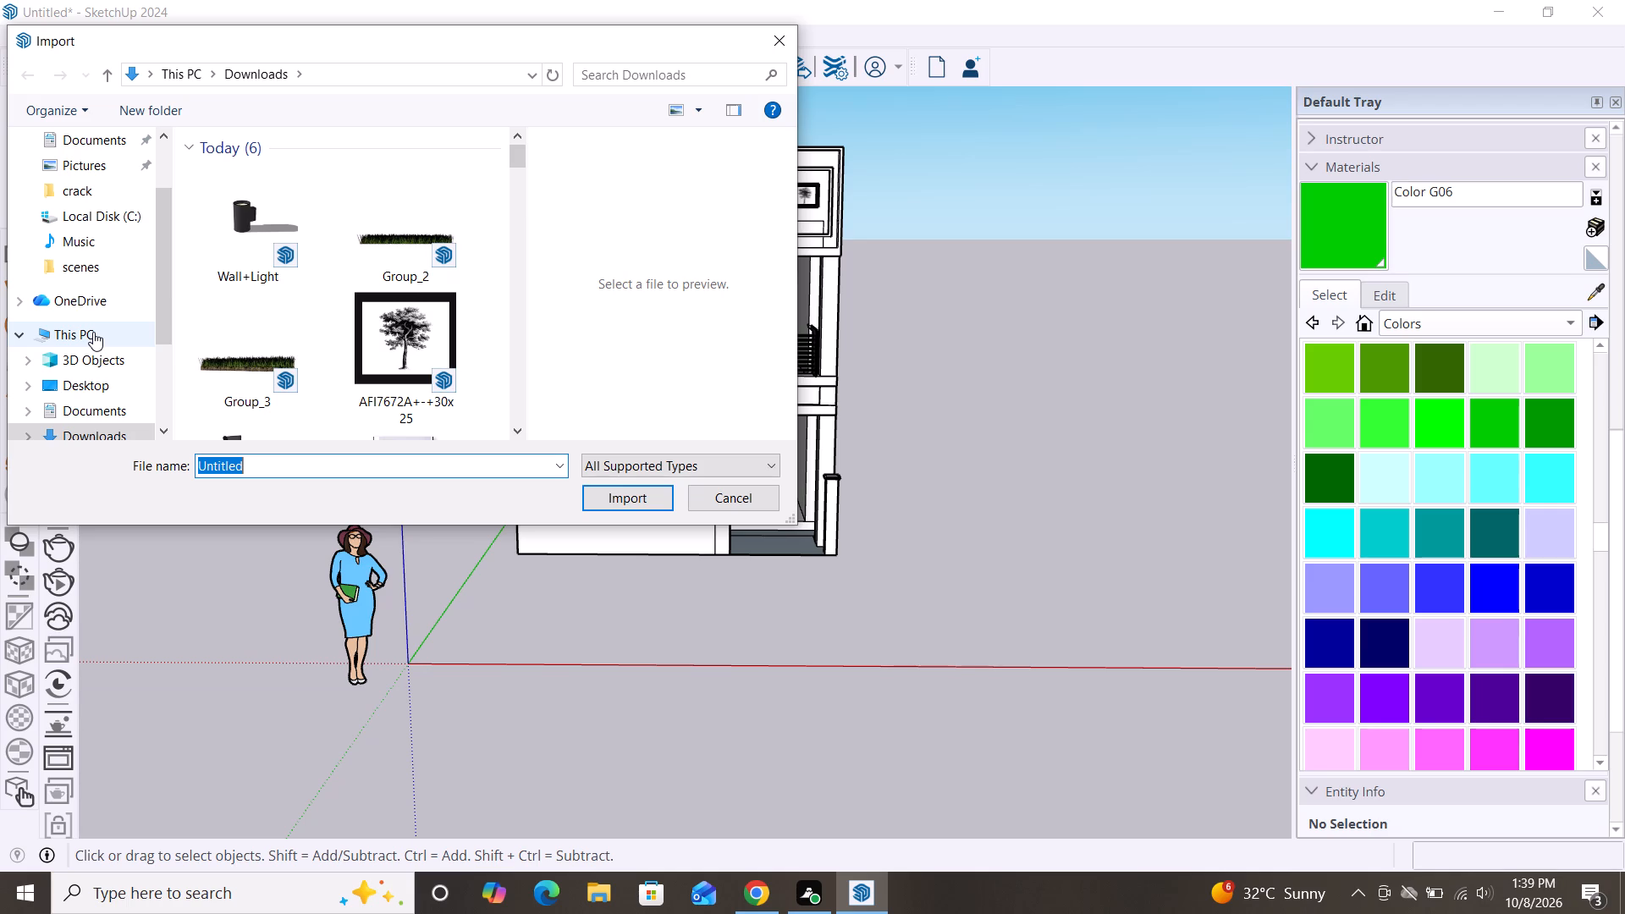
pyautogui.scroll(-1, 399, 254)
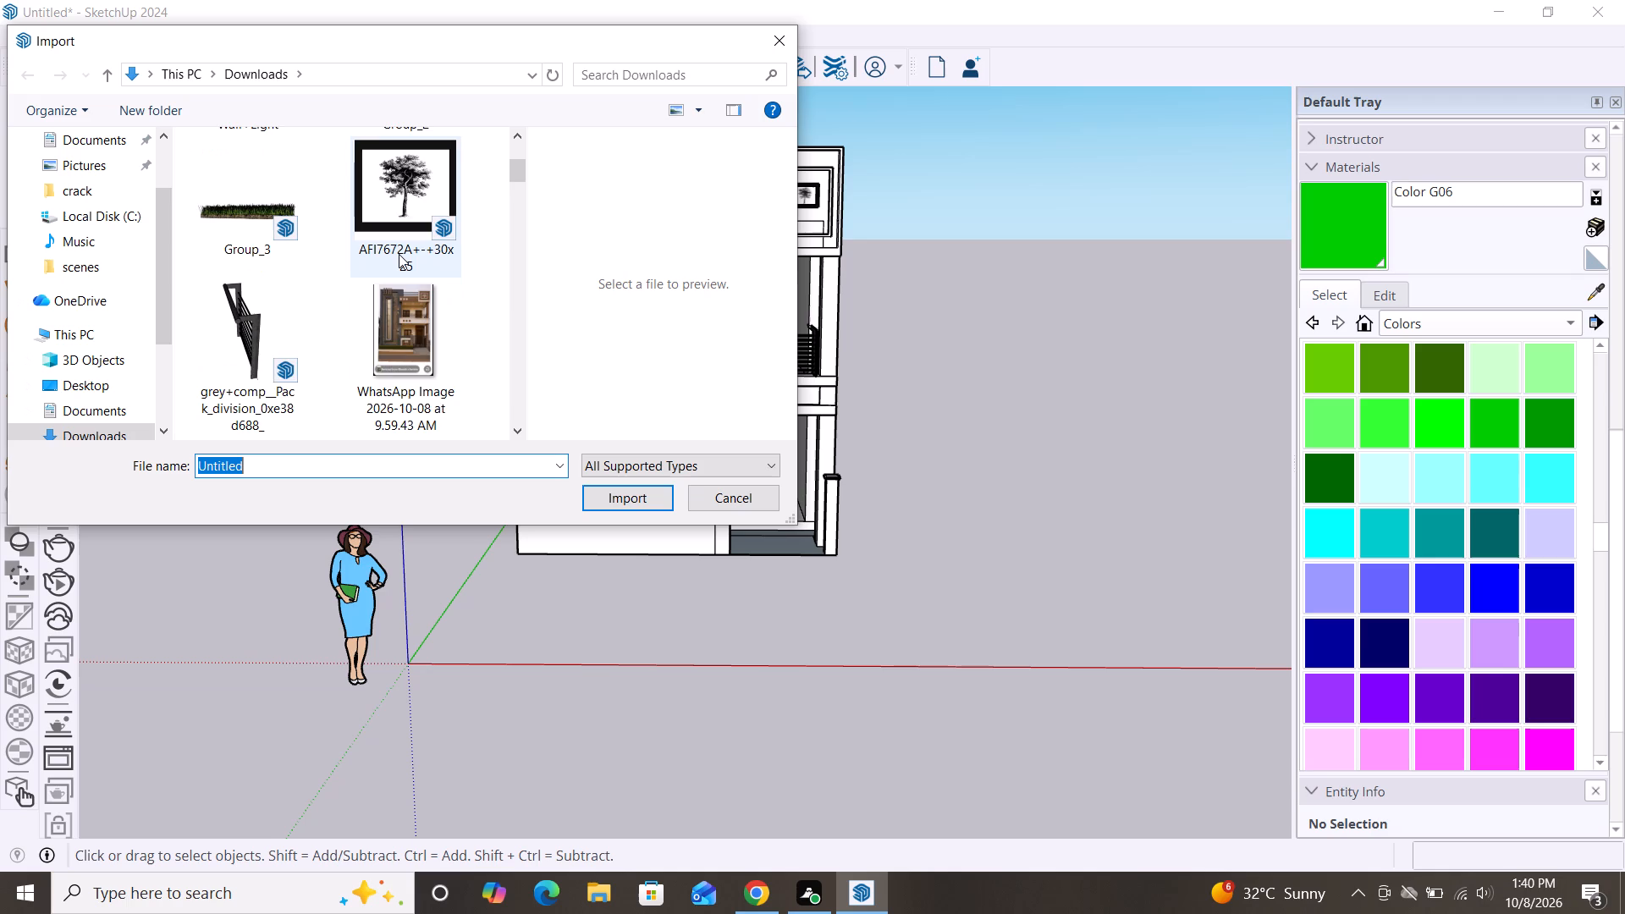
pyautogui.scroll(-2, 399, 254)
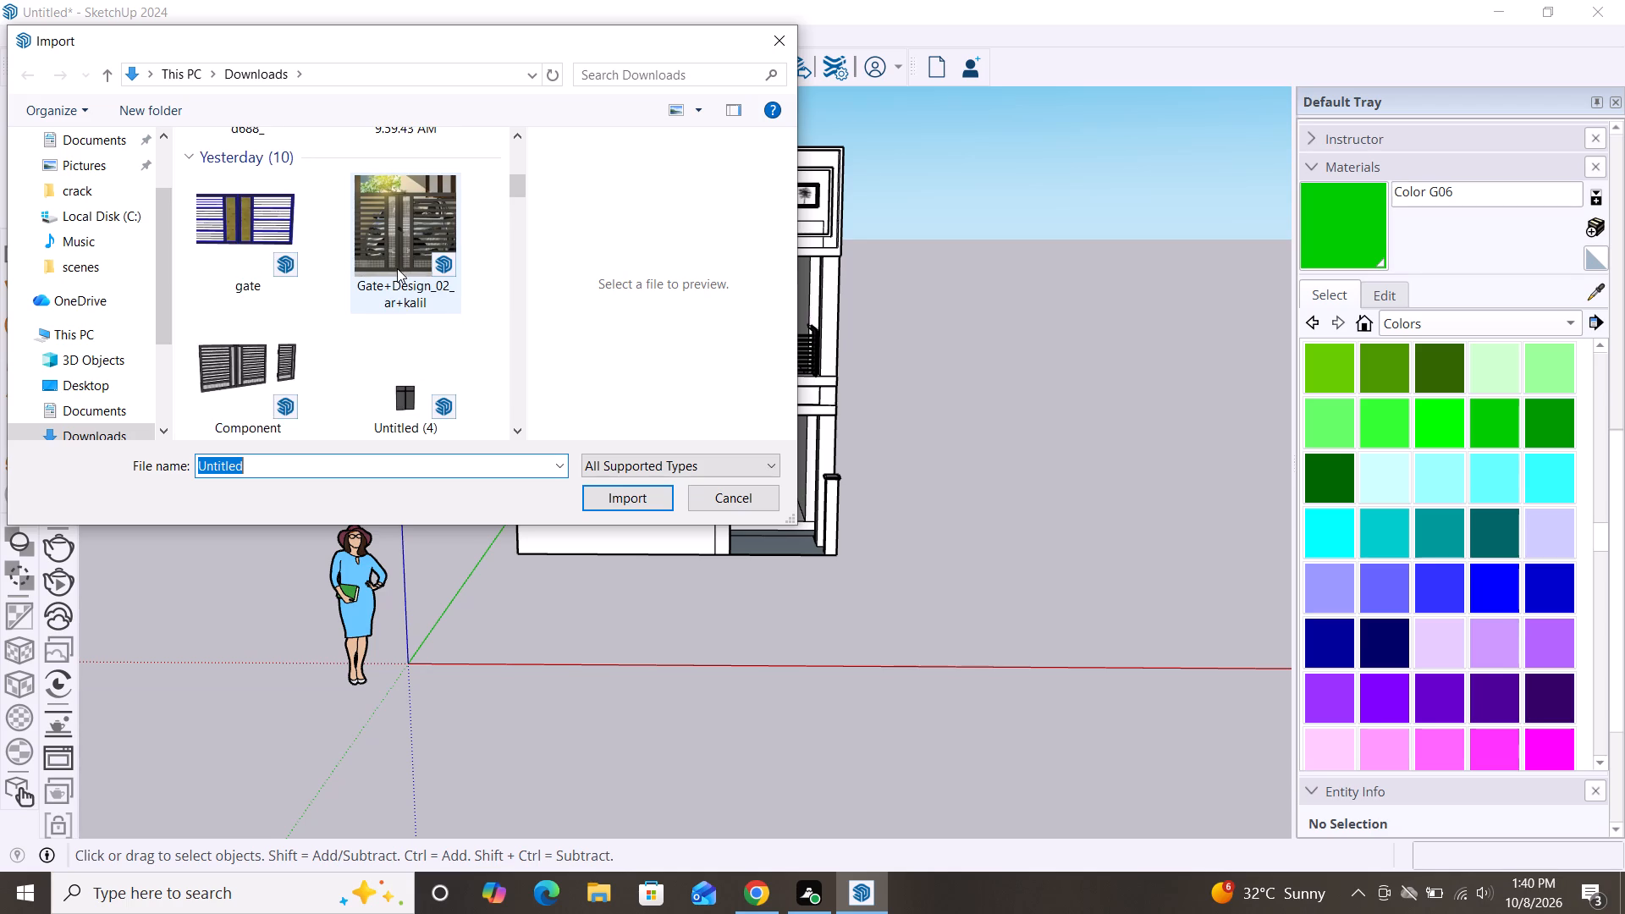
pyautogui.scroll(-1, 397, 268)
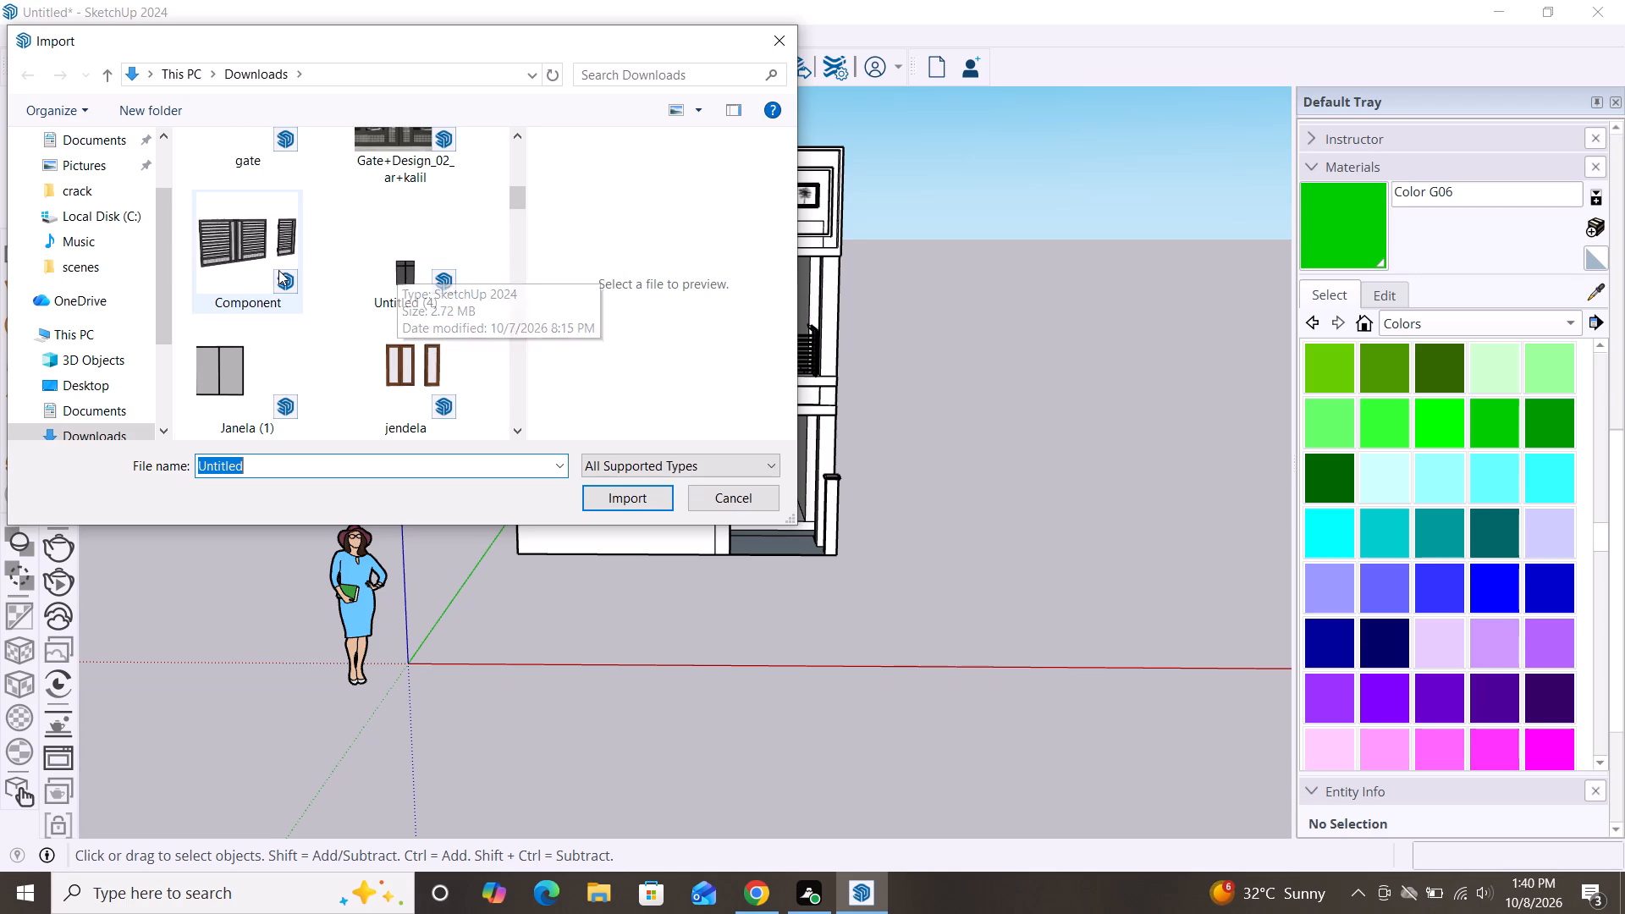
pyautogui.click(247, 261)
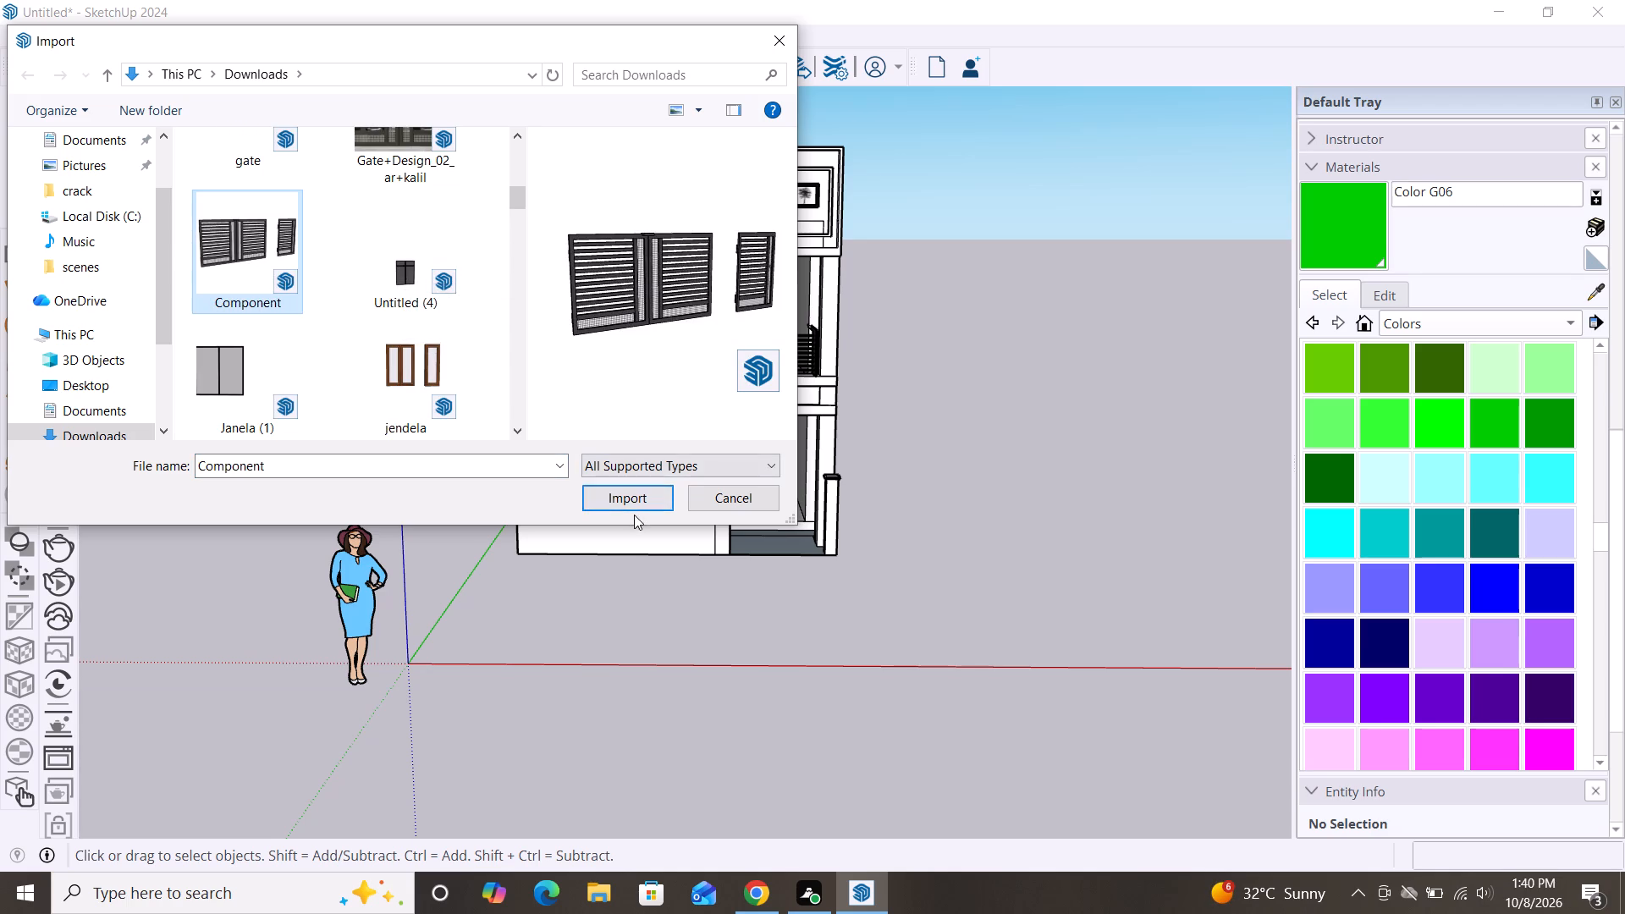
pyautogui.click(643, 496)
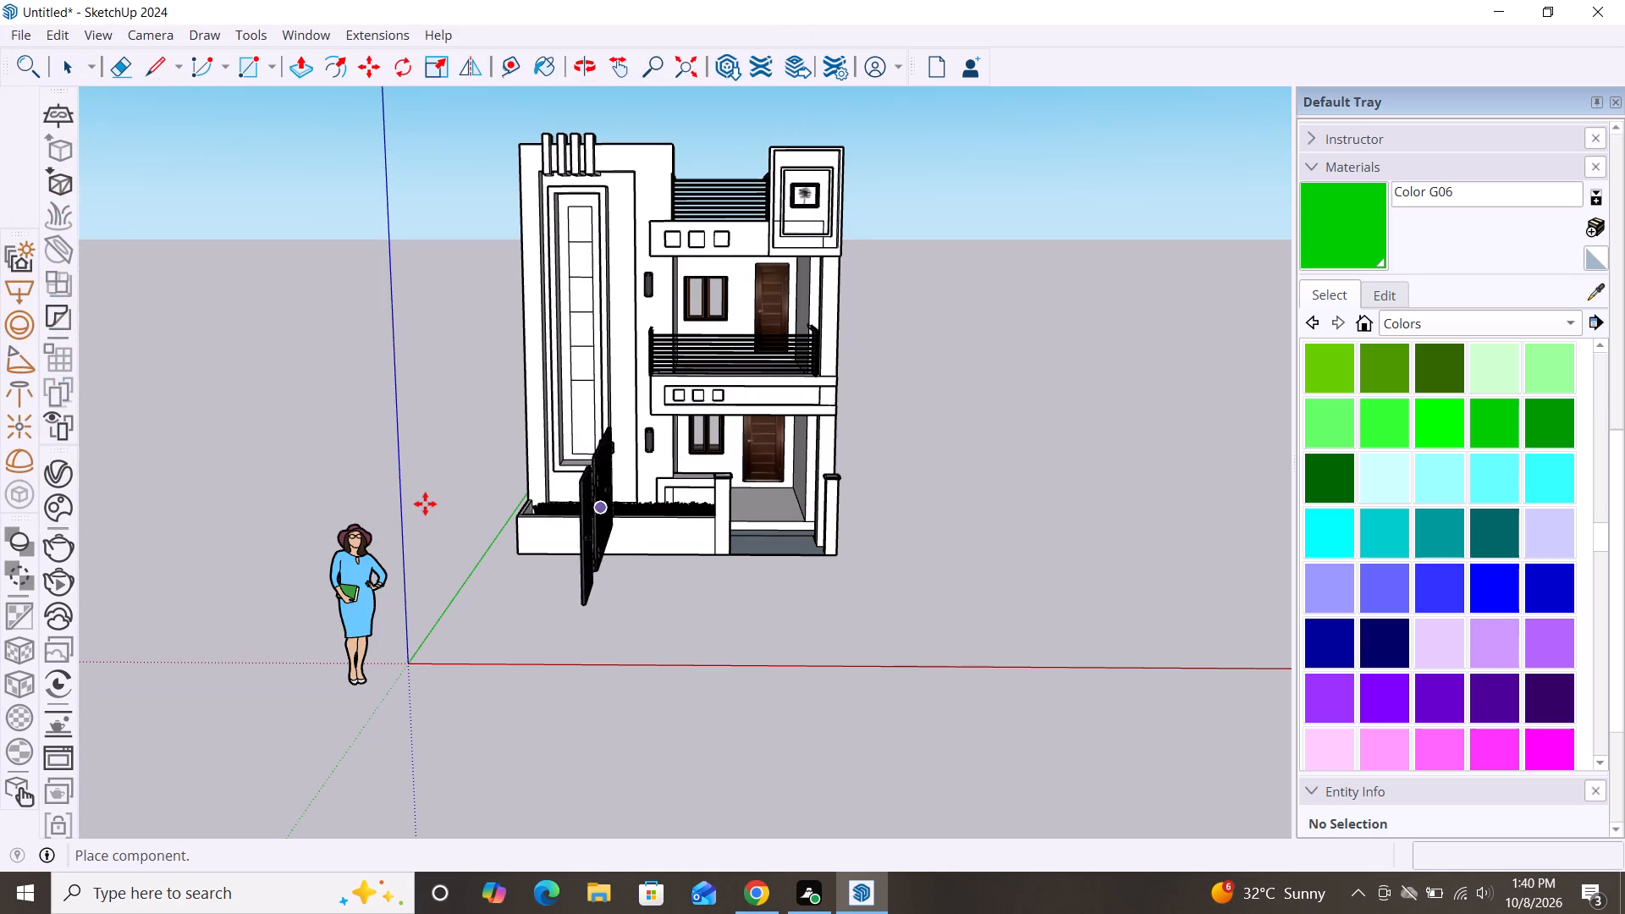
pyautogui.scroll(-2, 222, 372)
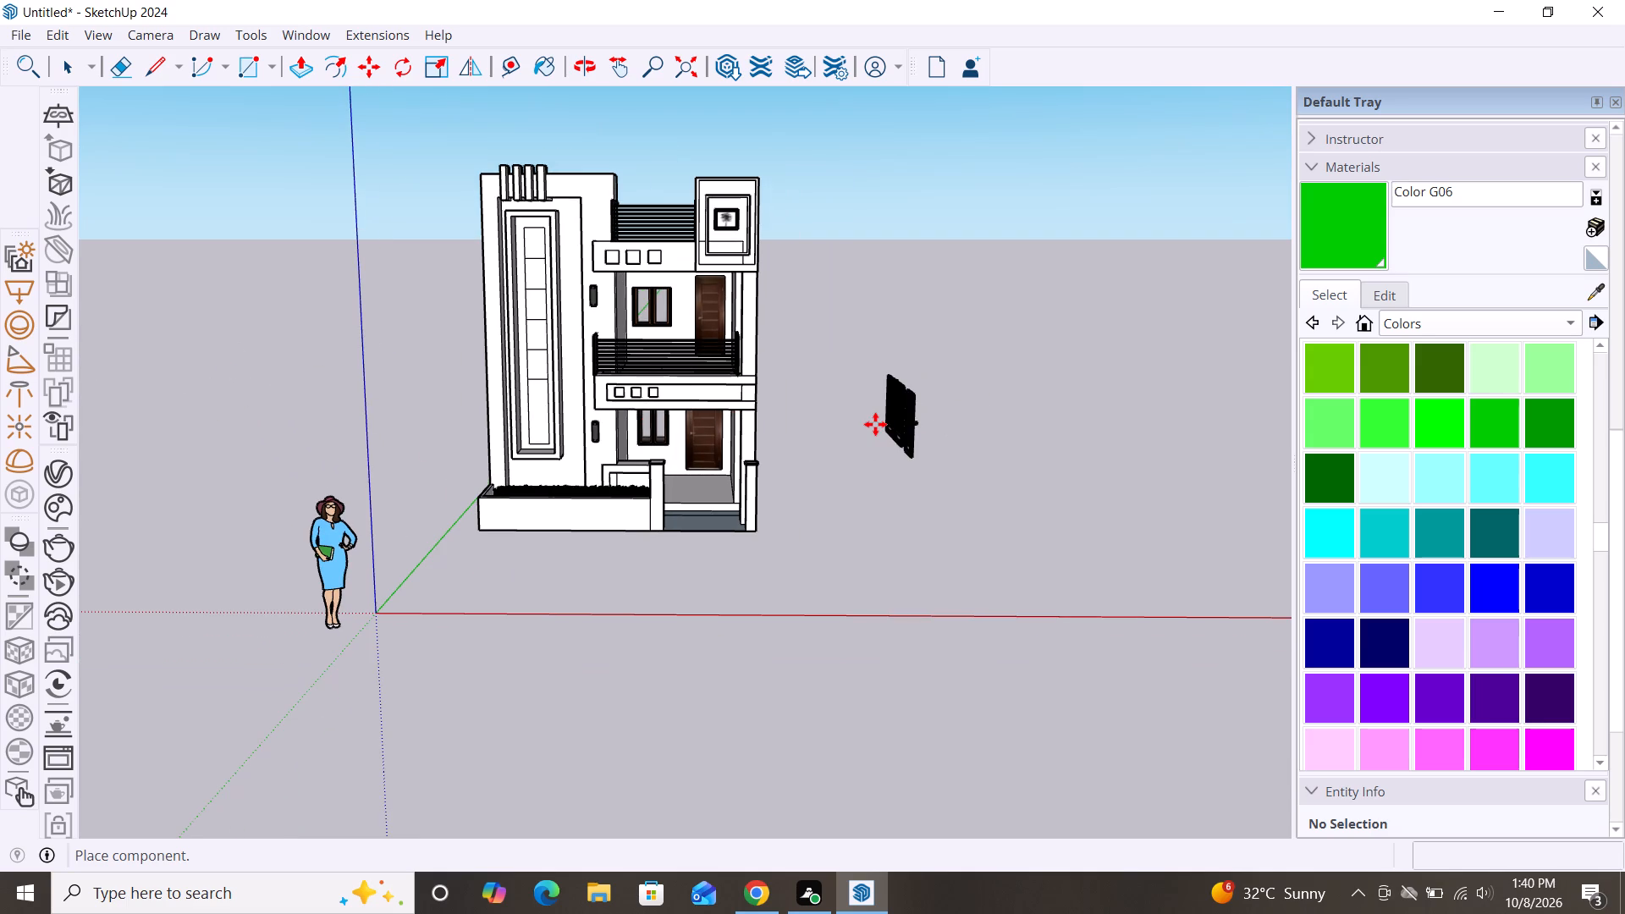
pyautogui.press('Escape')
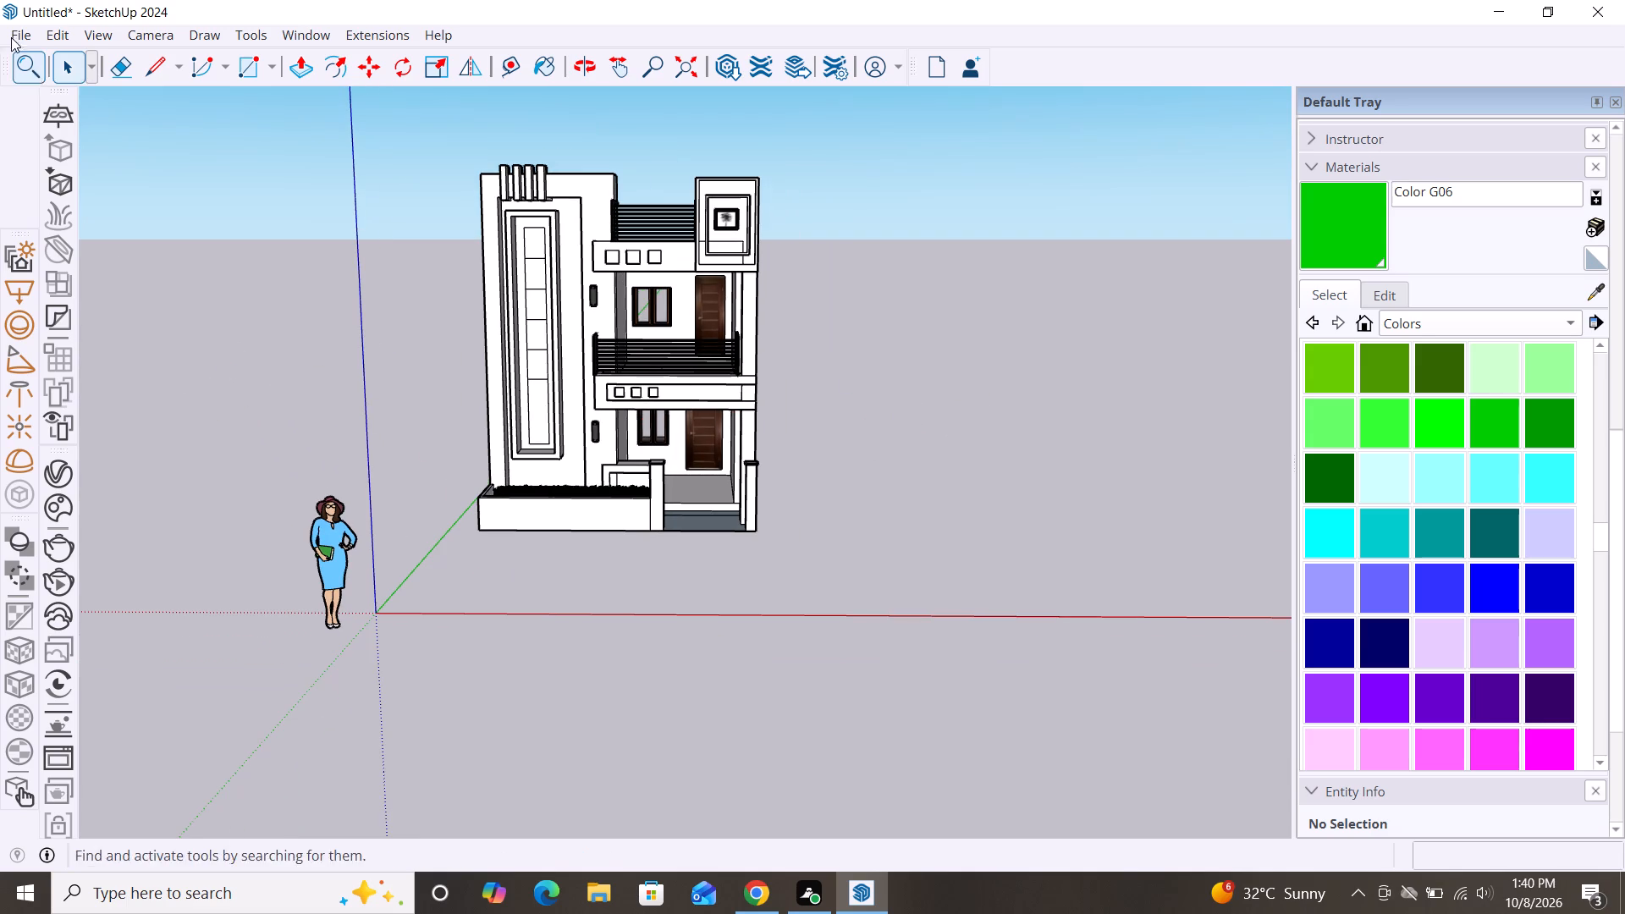
# Start a model import and look through the Downloads folder for a suitable gate file.
pyautogui.click(22, 36)
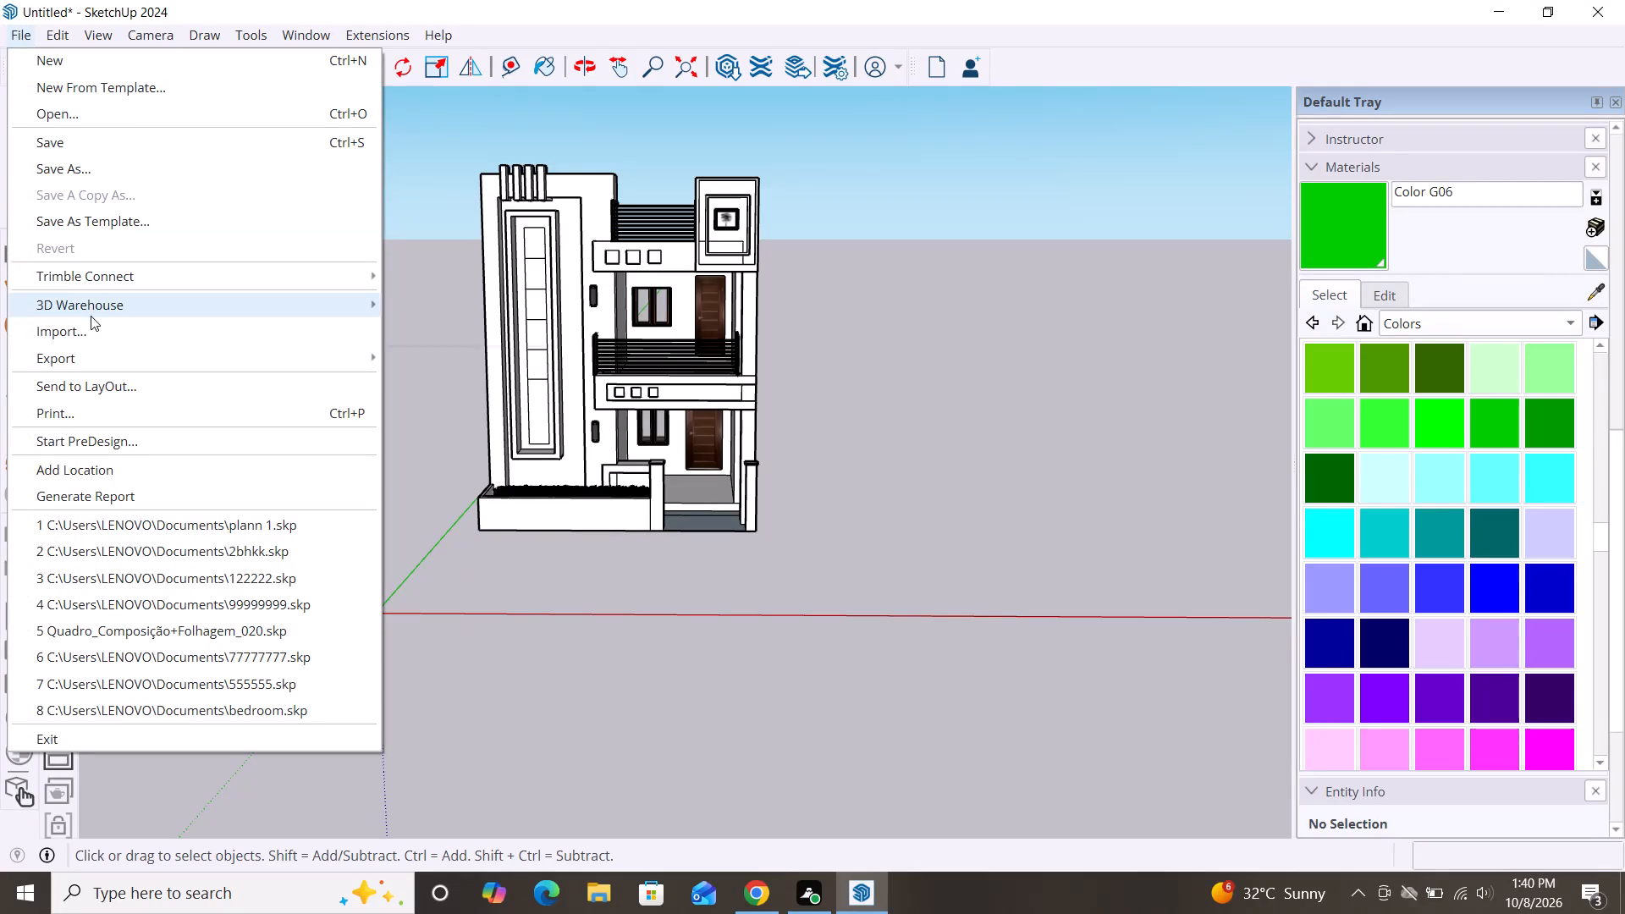
pyautogui.click(95, 332)
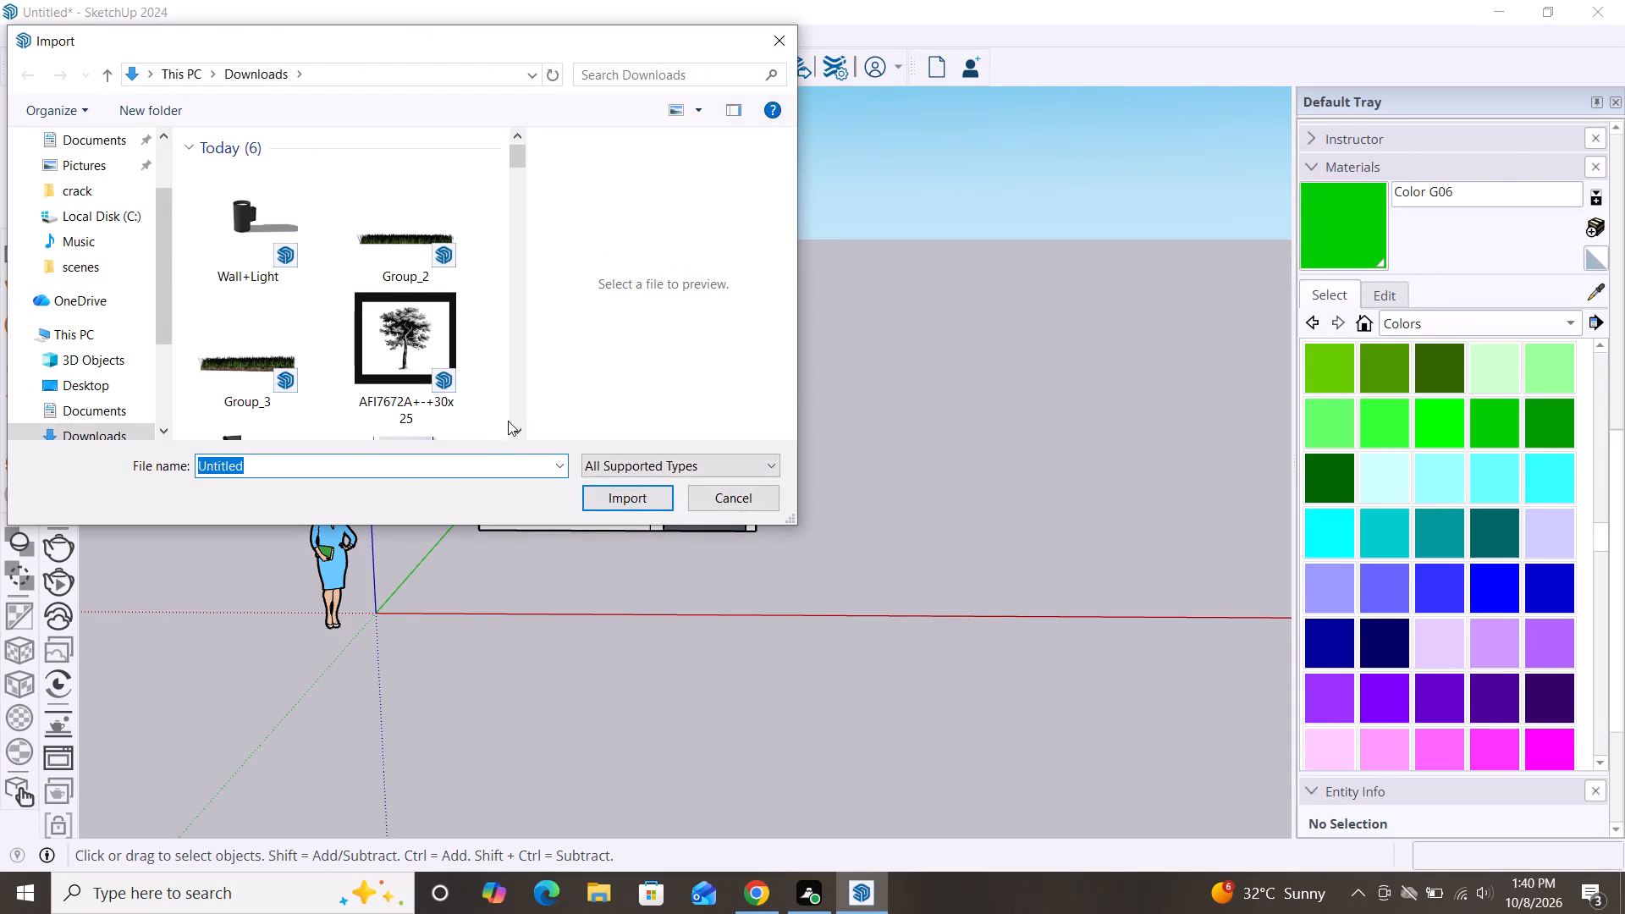
pyautogui.scroll(-3, 421, 289)
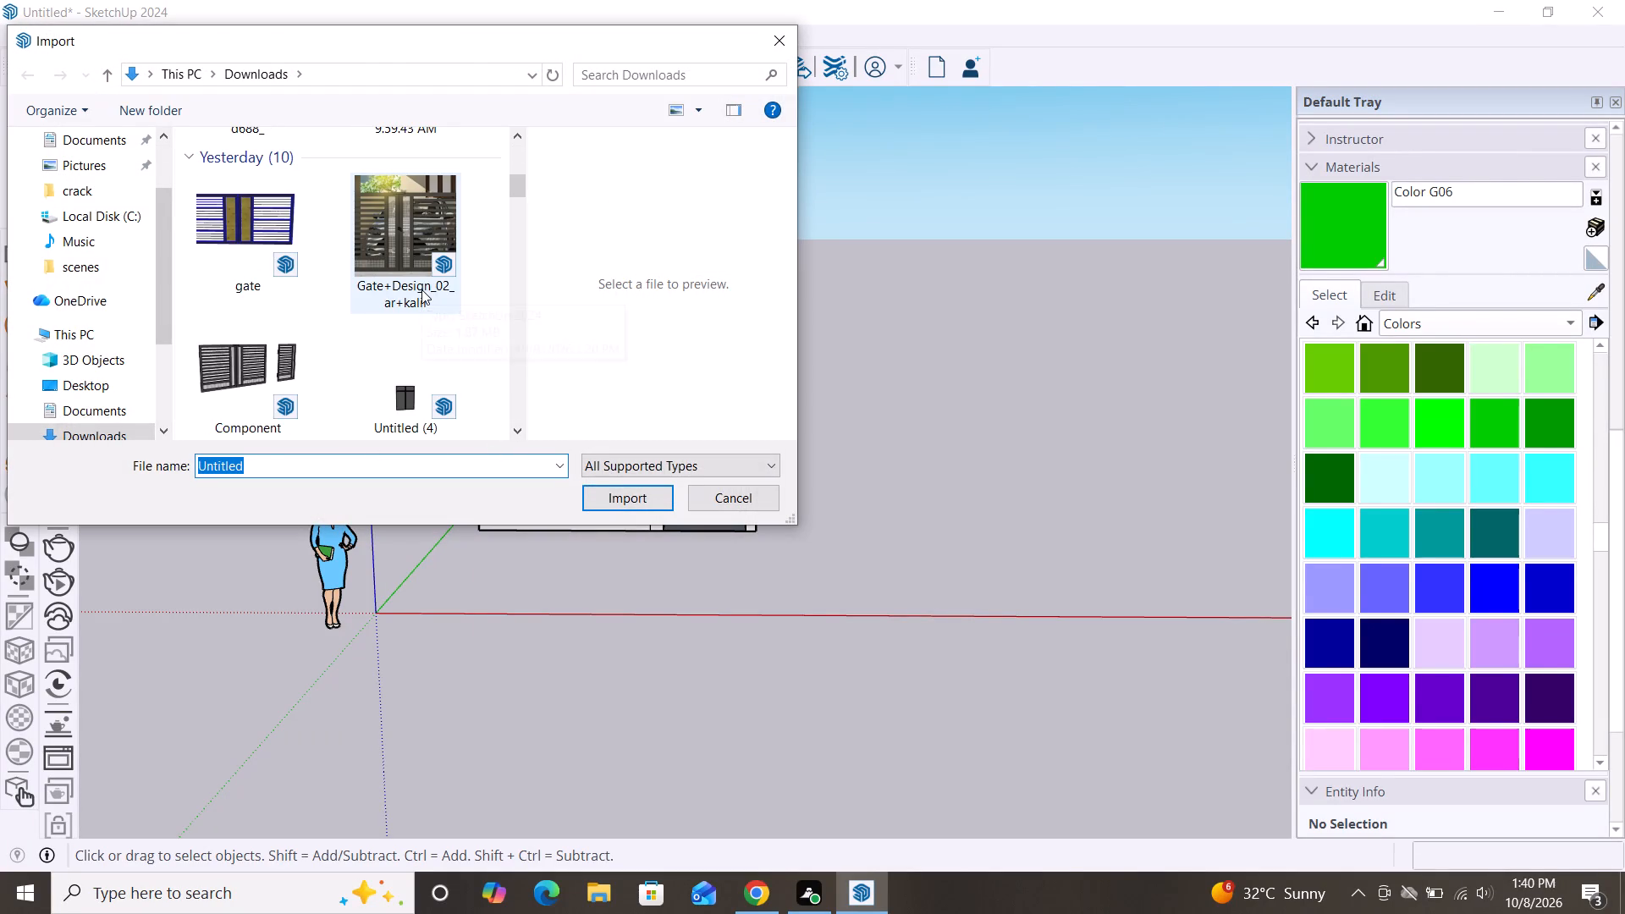
pyautogui.scroll(-3, 421, 289)
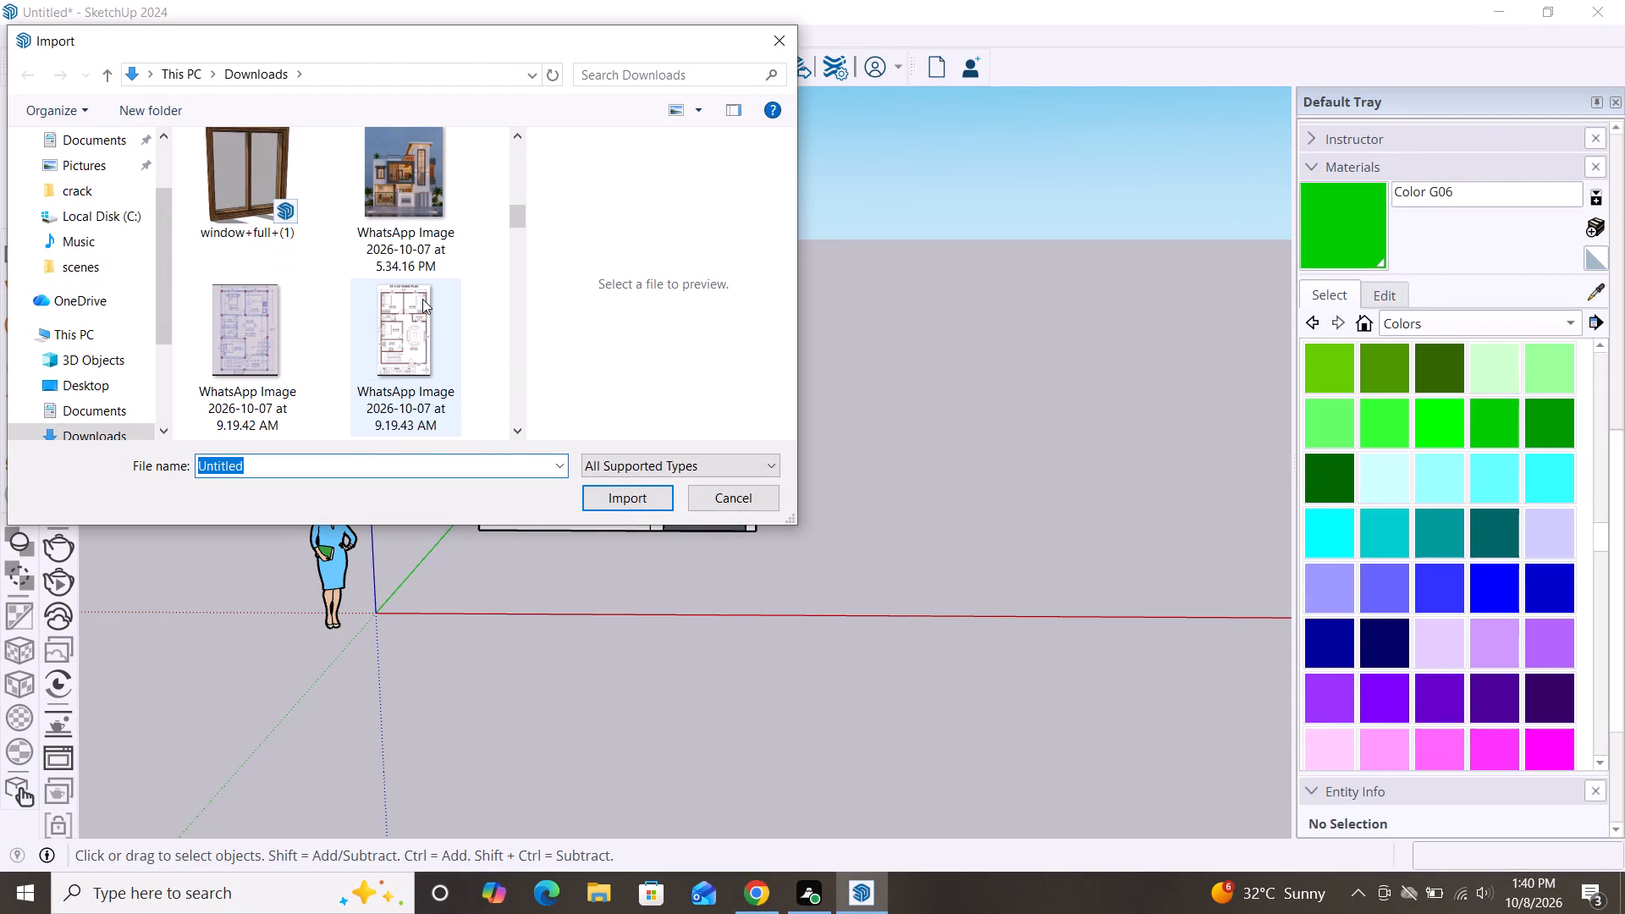
pyautogui.scroll(-8, 422, 299)
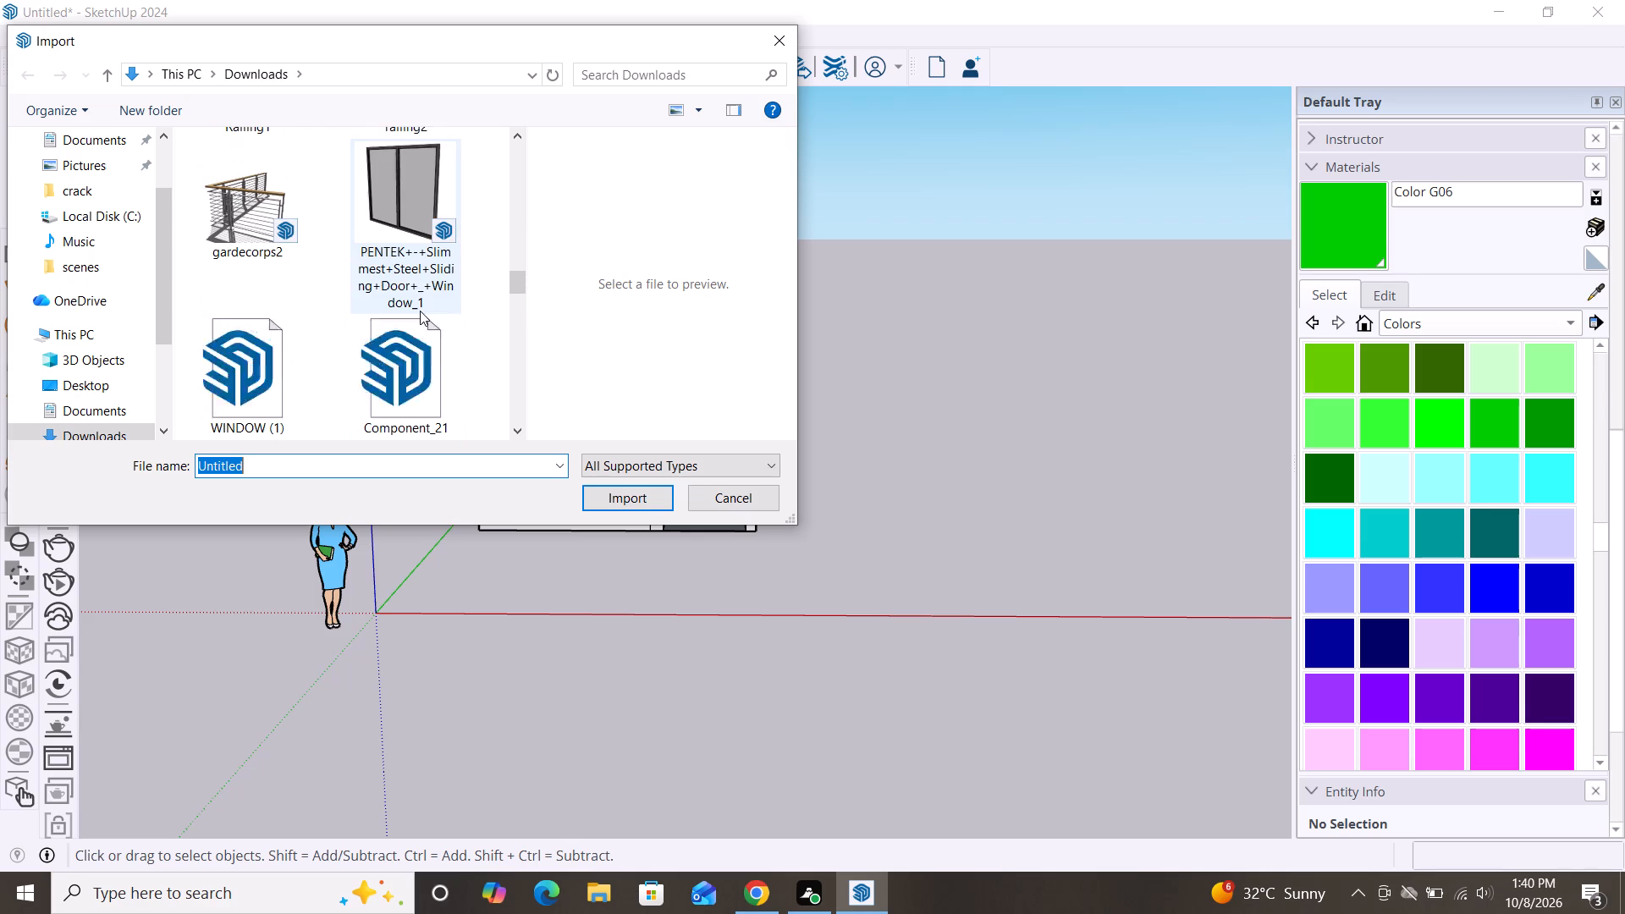
pyautogui.scroll(-5, 420, 311)
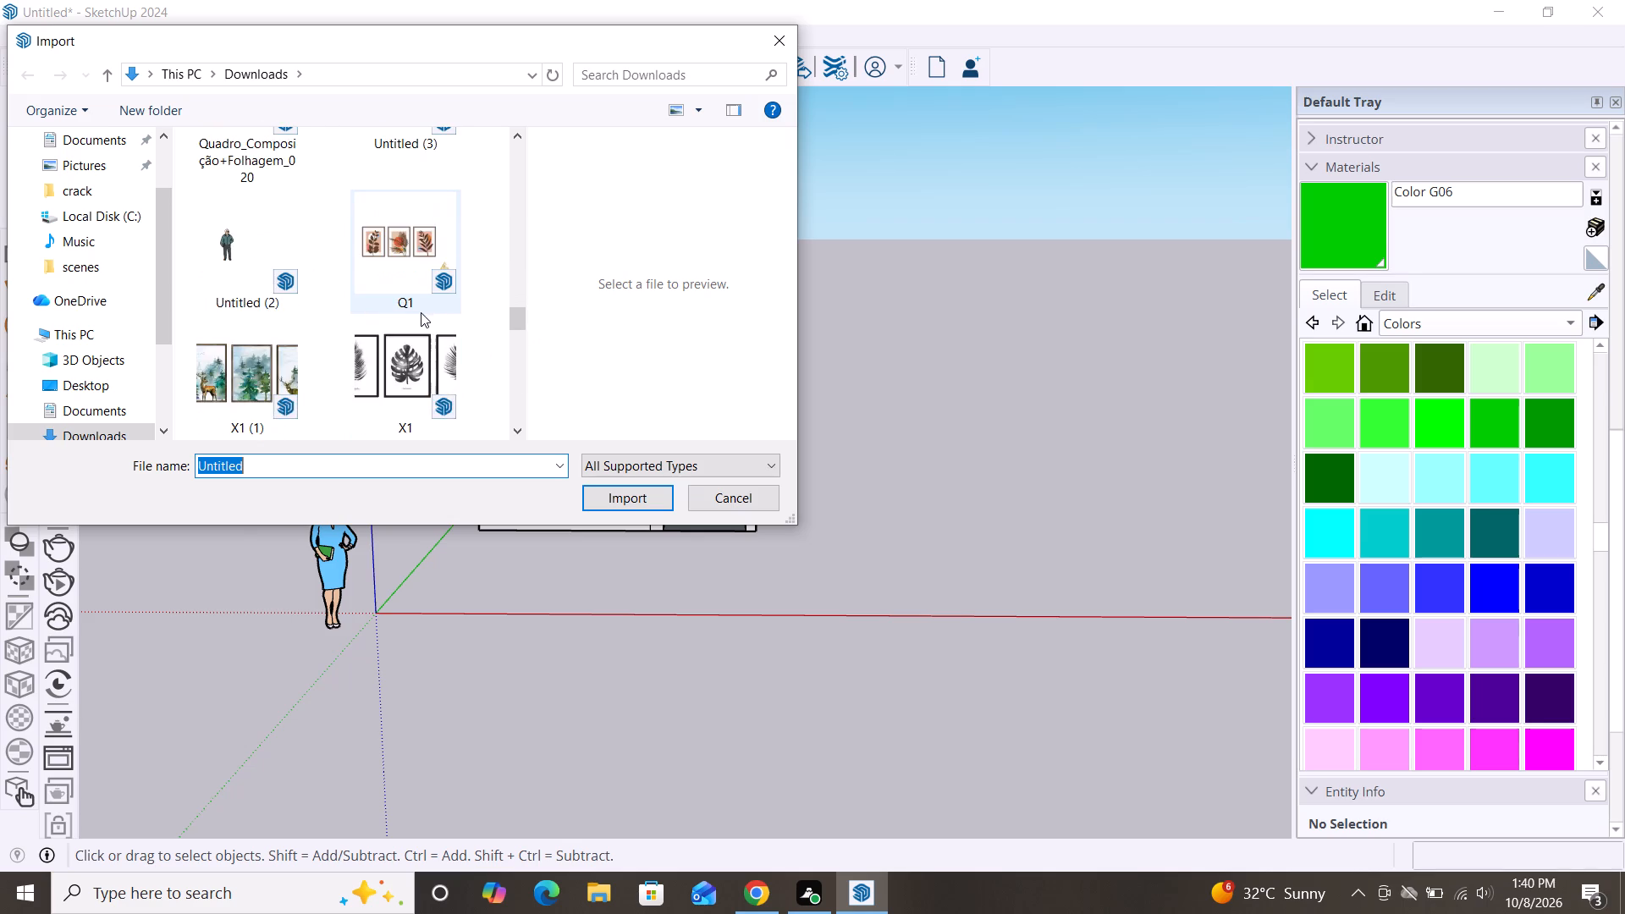
pyautogui.scroll(-12, 421, 318)
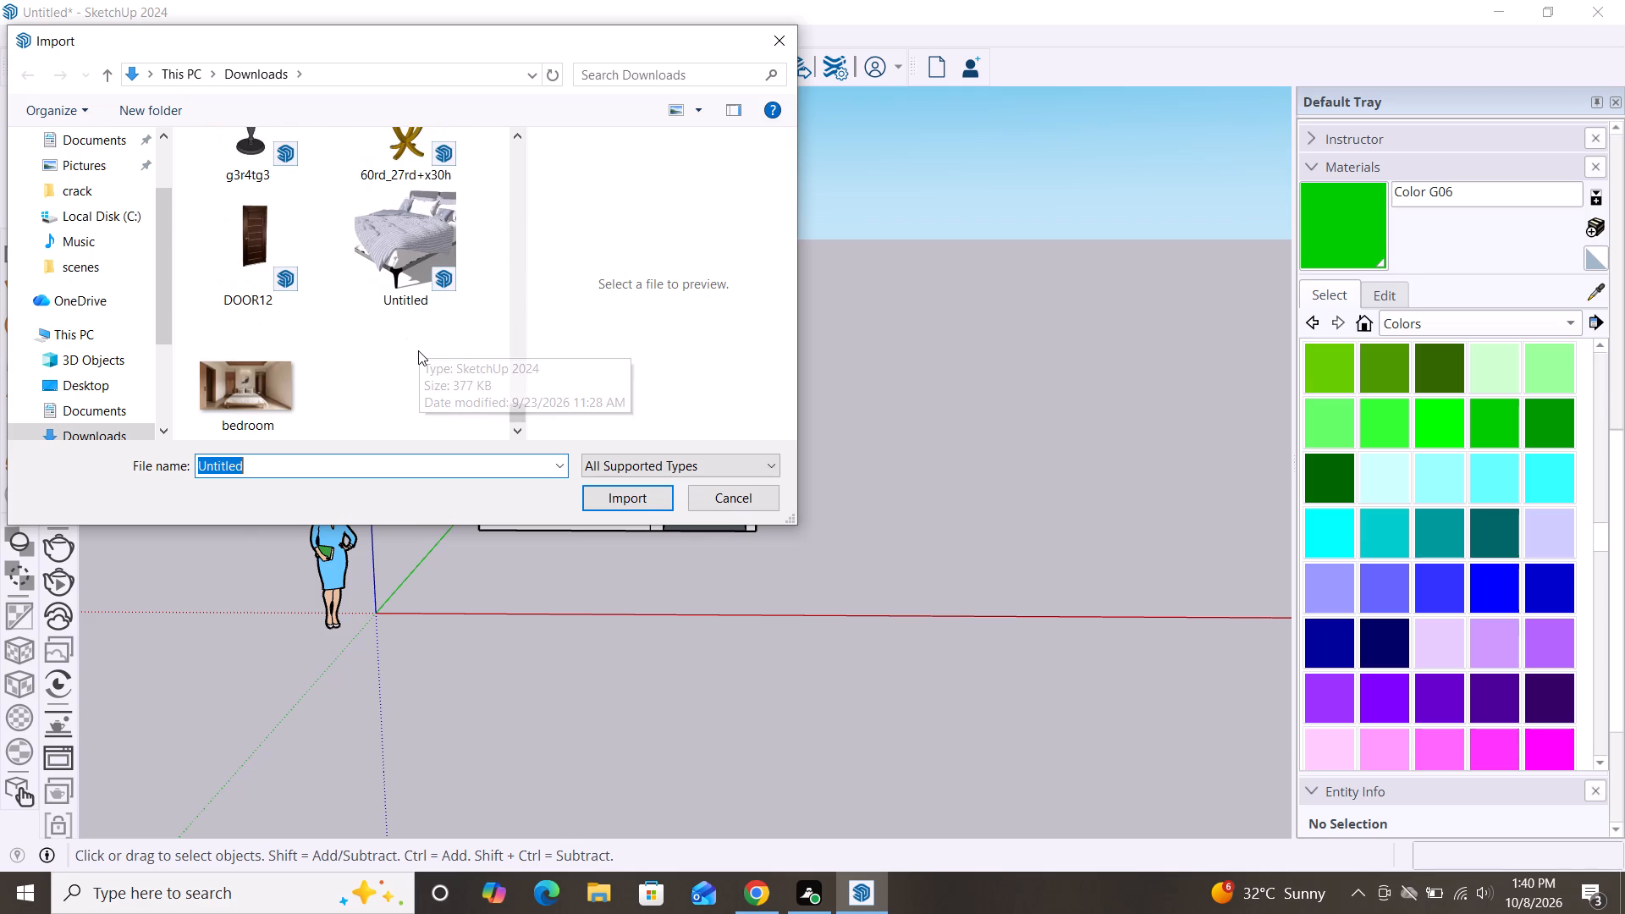
pyautogui.scroll(-3, 418, 350)
pyautogui.scroll(6, 412, 355)
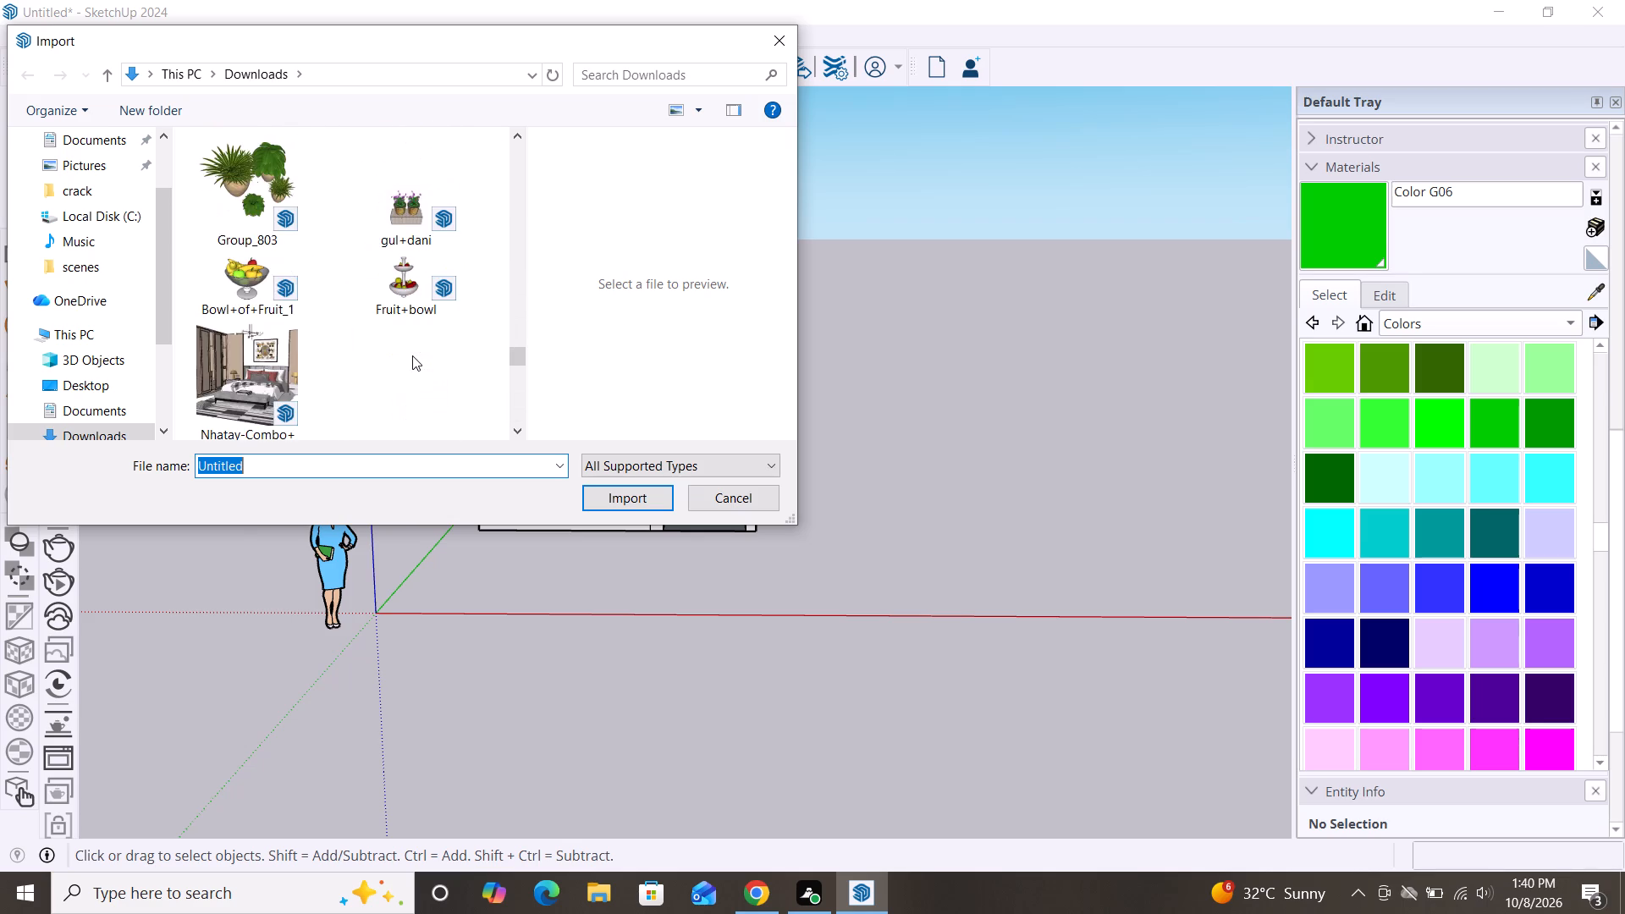
pyautogui.scroll(4, 412, 355)
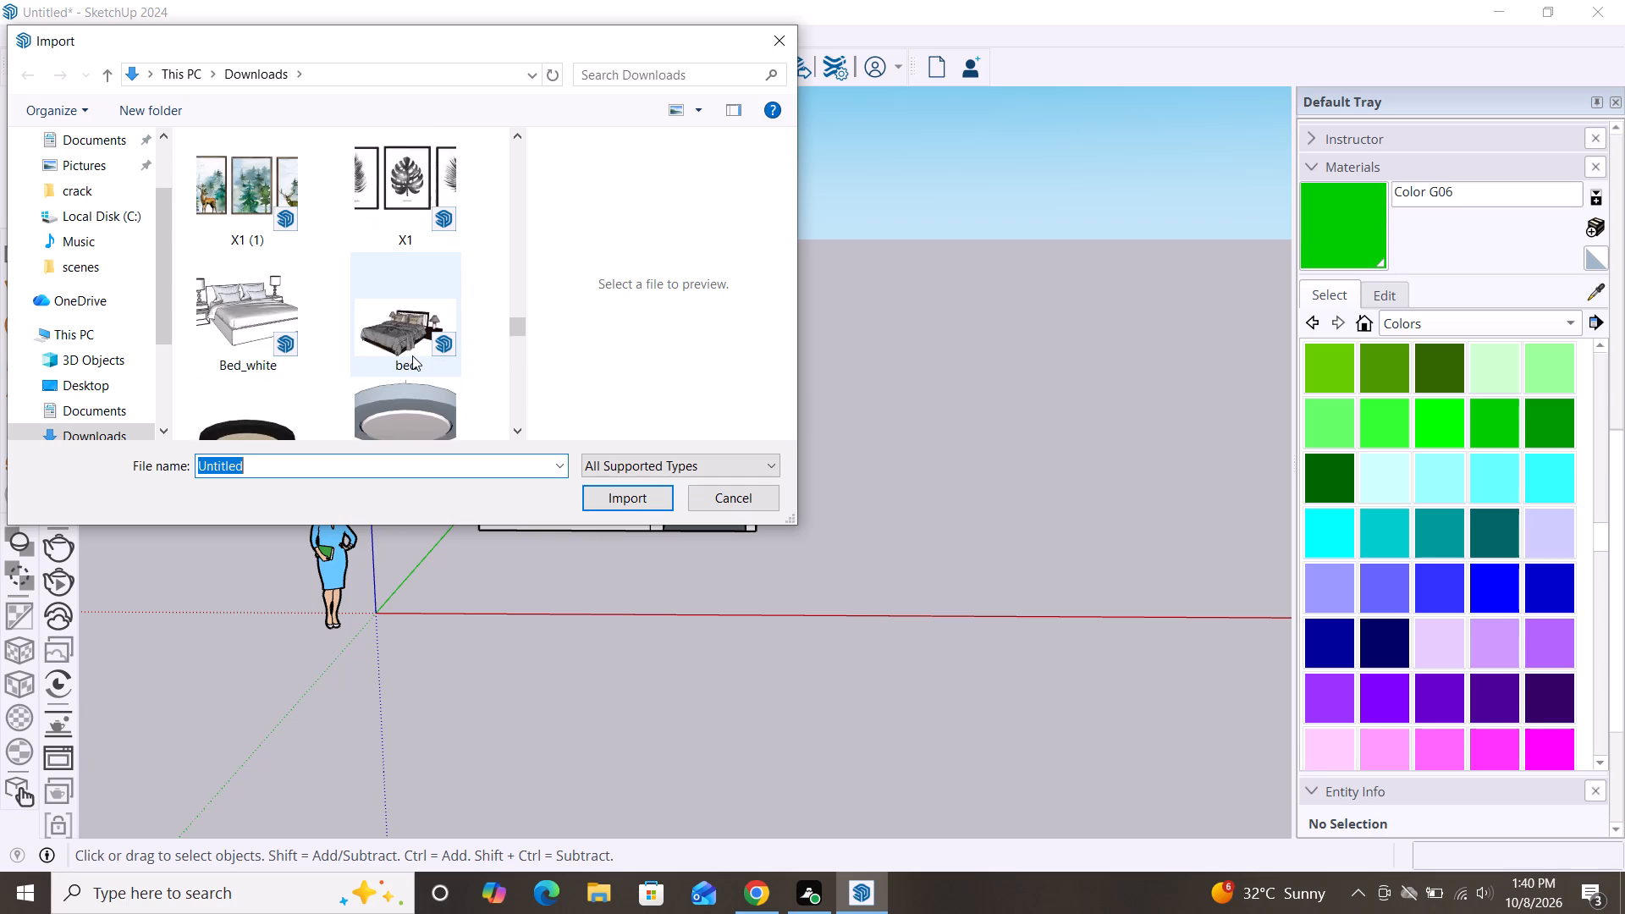
pyautogui.scroll(4, 412, 355)
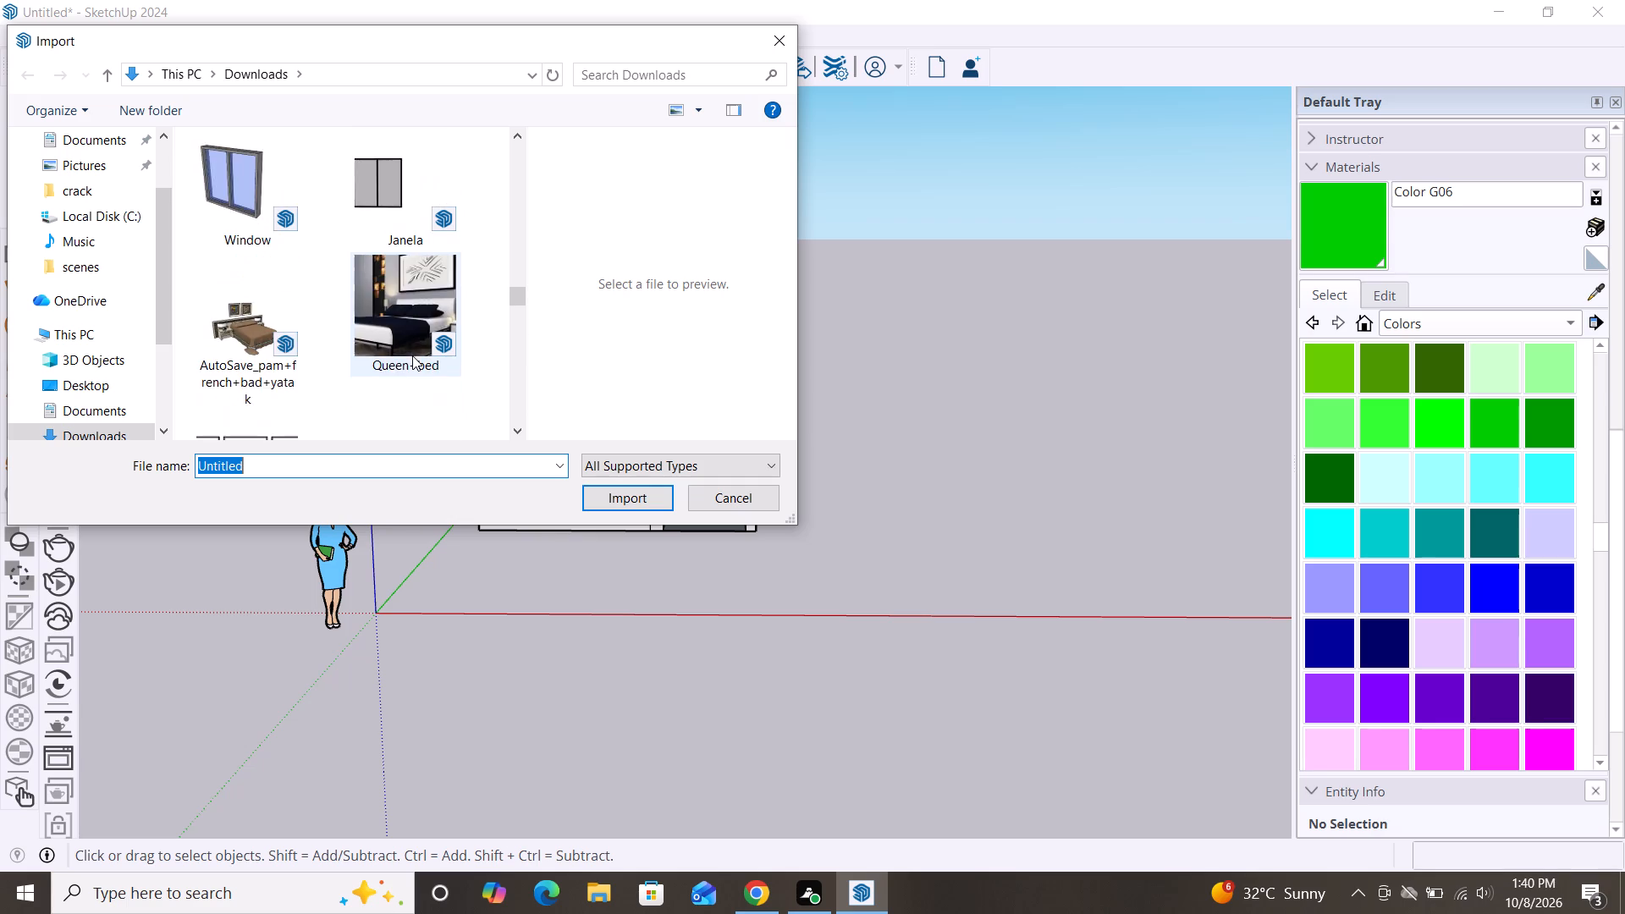
pyautogui.scroll(4, 412, 355)
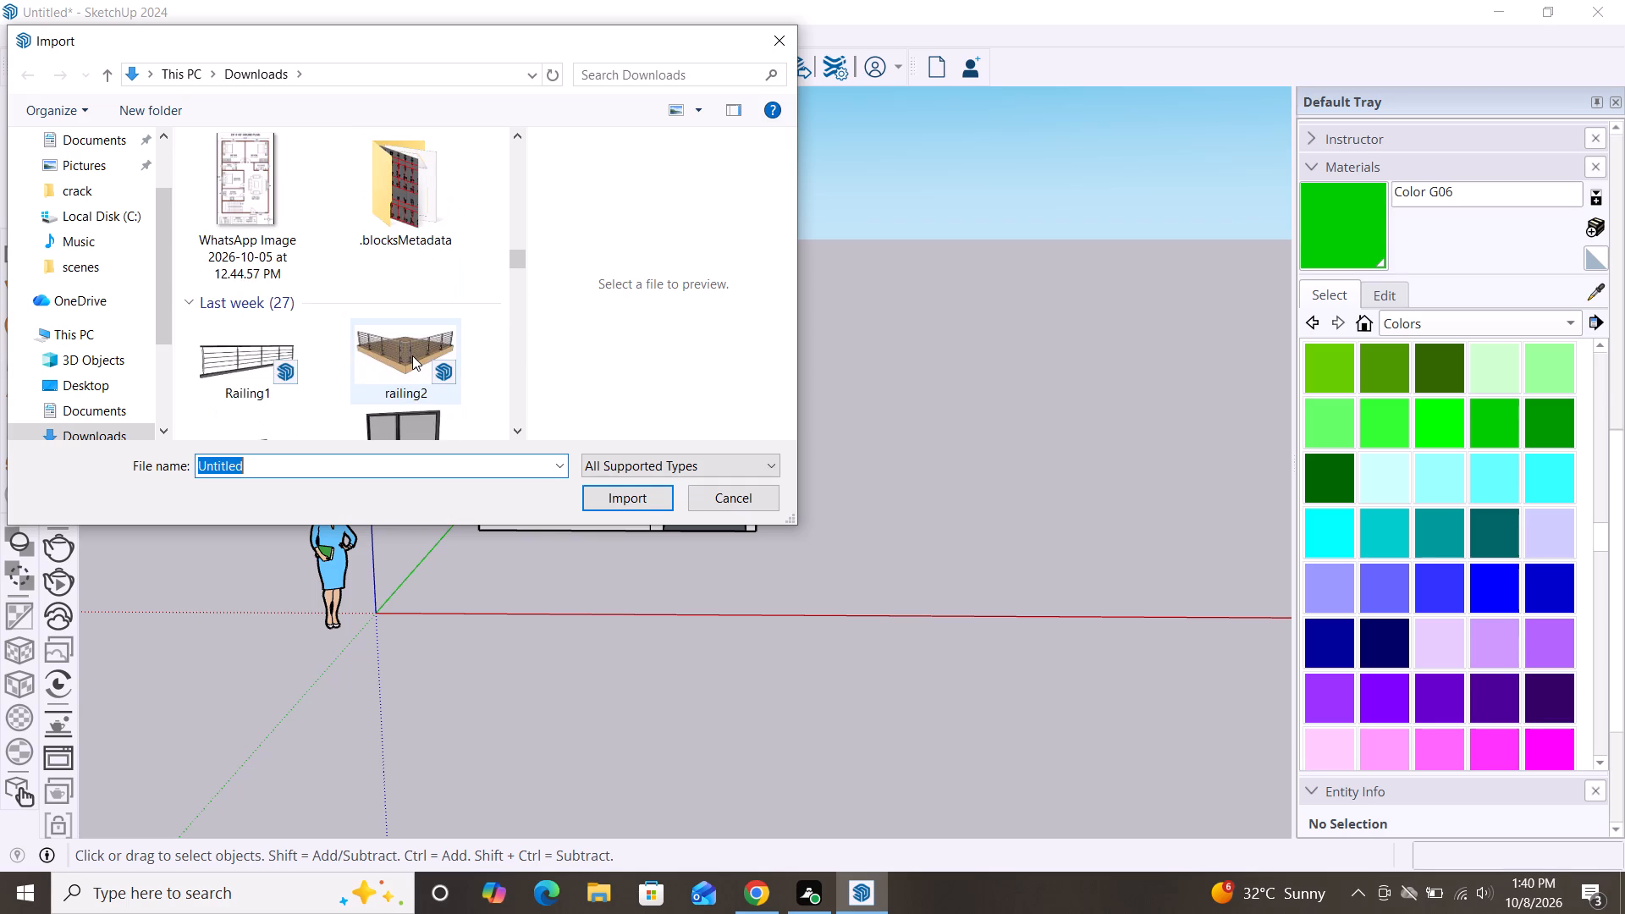
pyautogui.scroll(4, 412, 355)
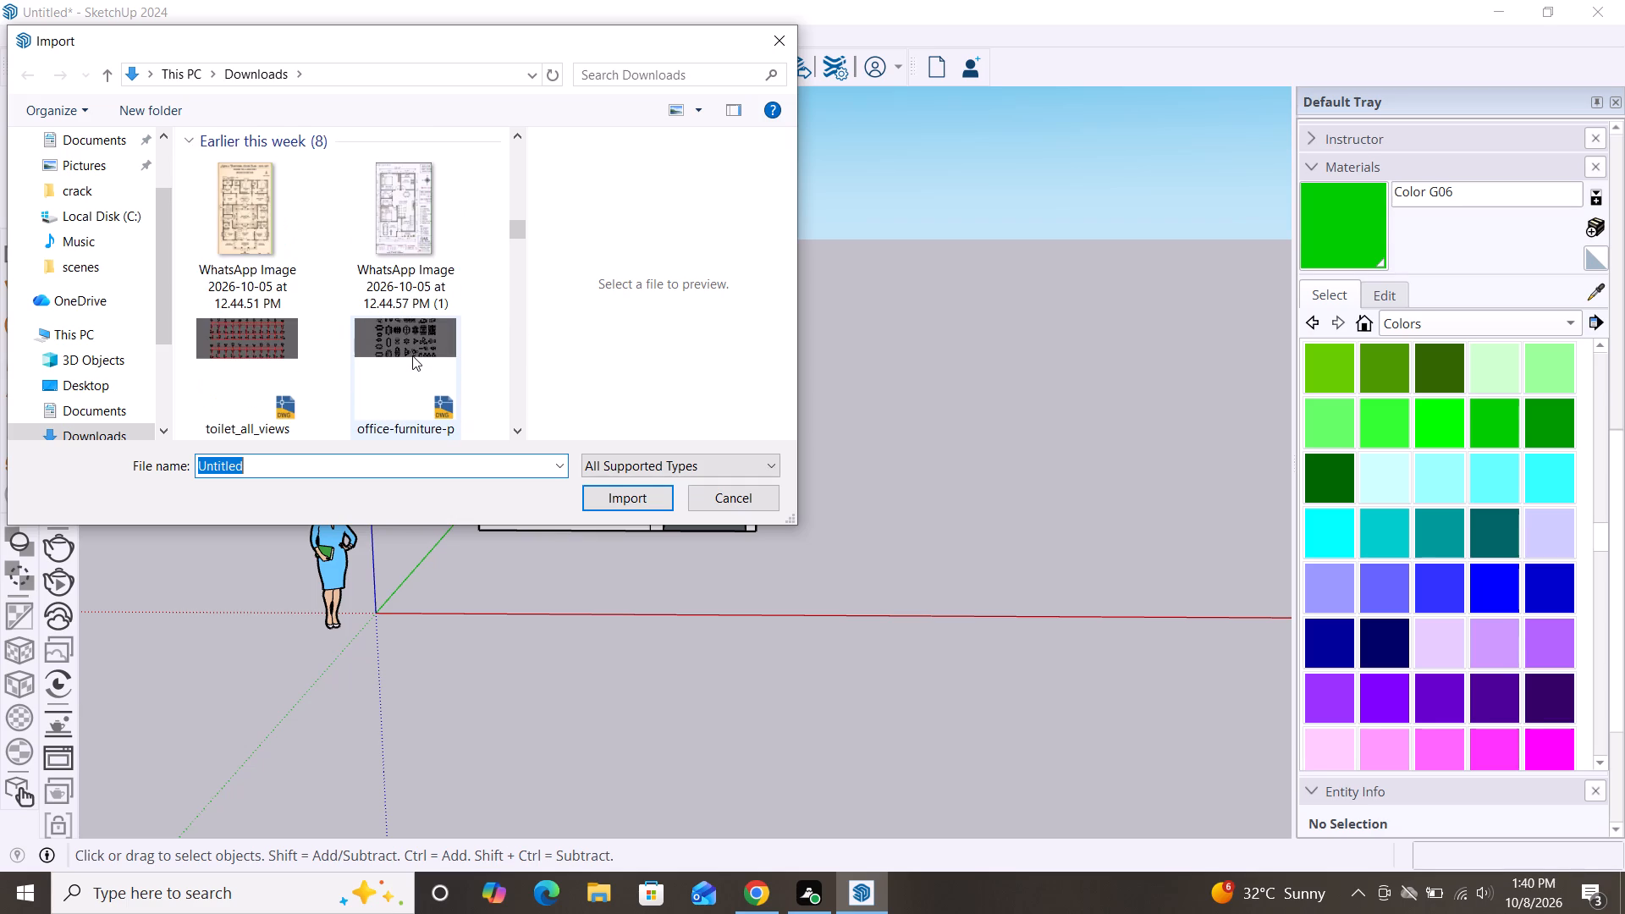
pyautogui.scroll(4, 412, 355)
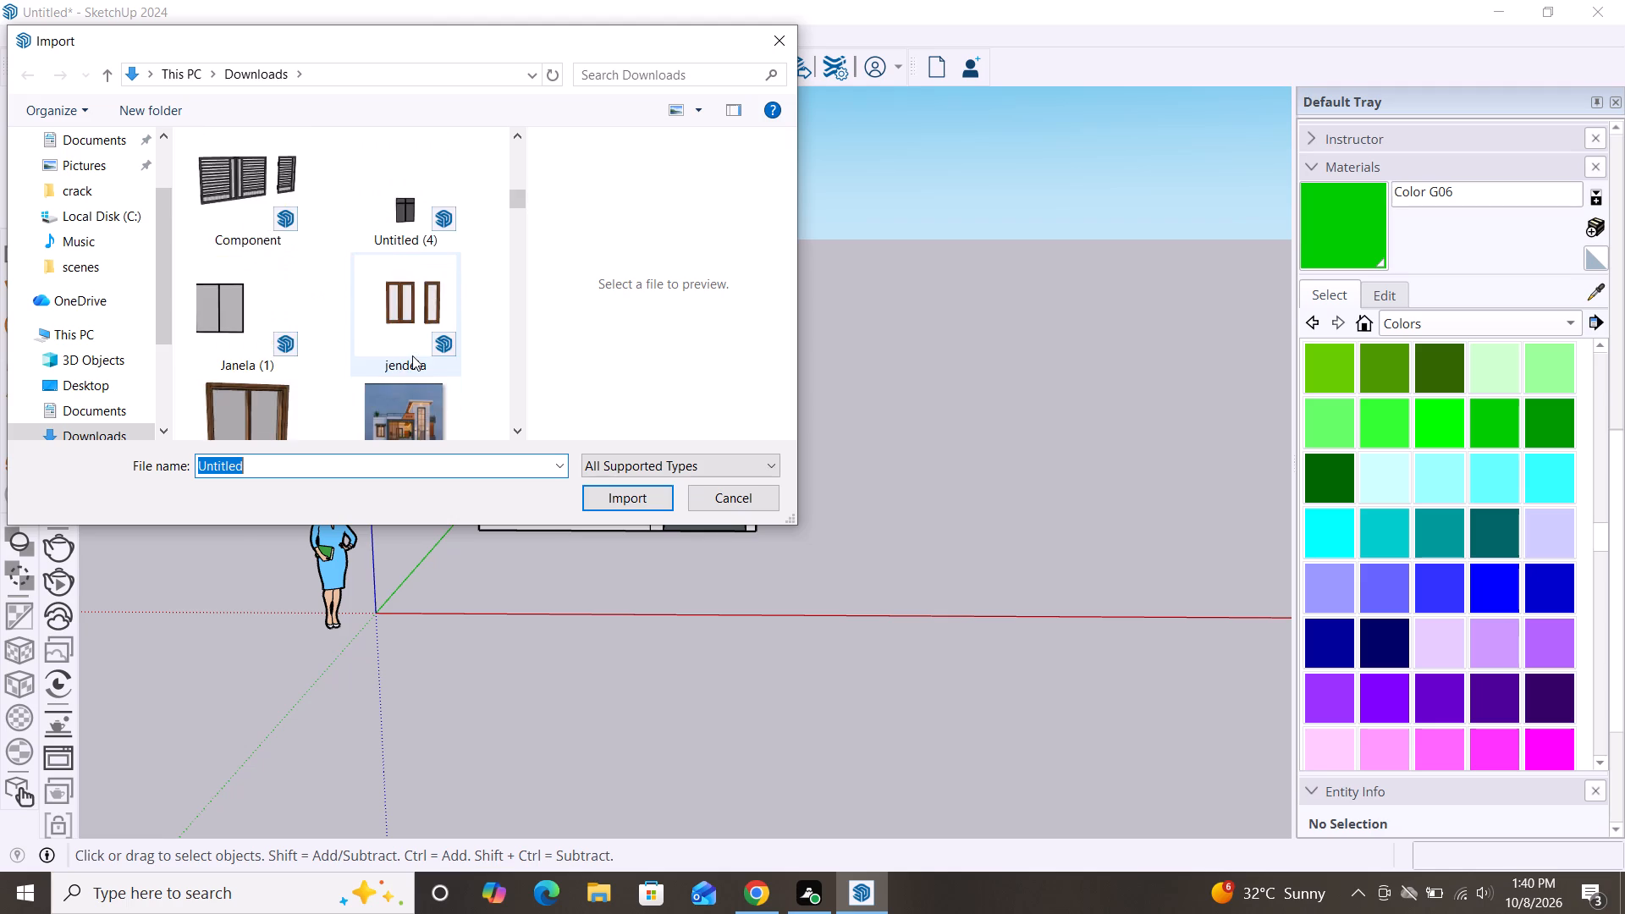
pyautogui.scroll(3, 412, 355)
# Import the "gate" model from Downloads and place it on the open ground beside the house.
pyautogui.scroll(-1, 412, 355)
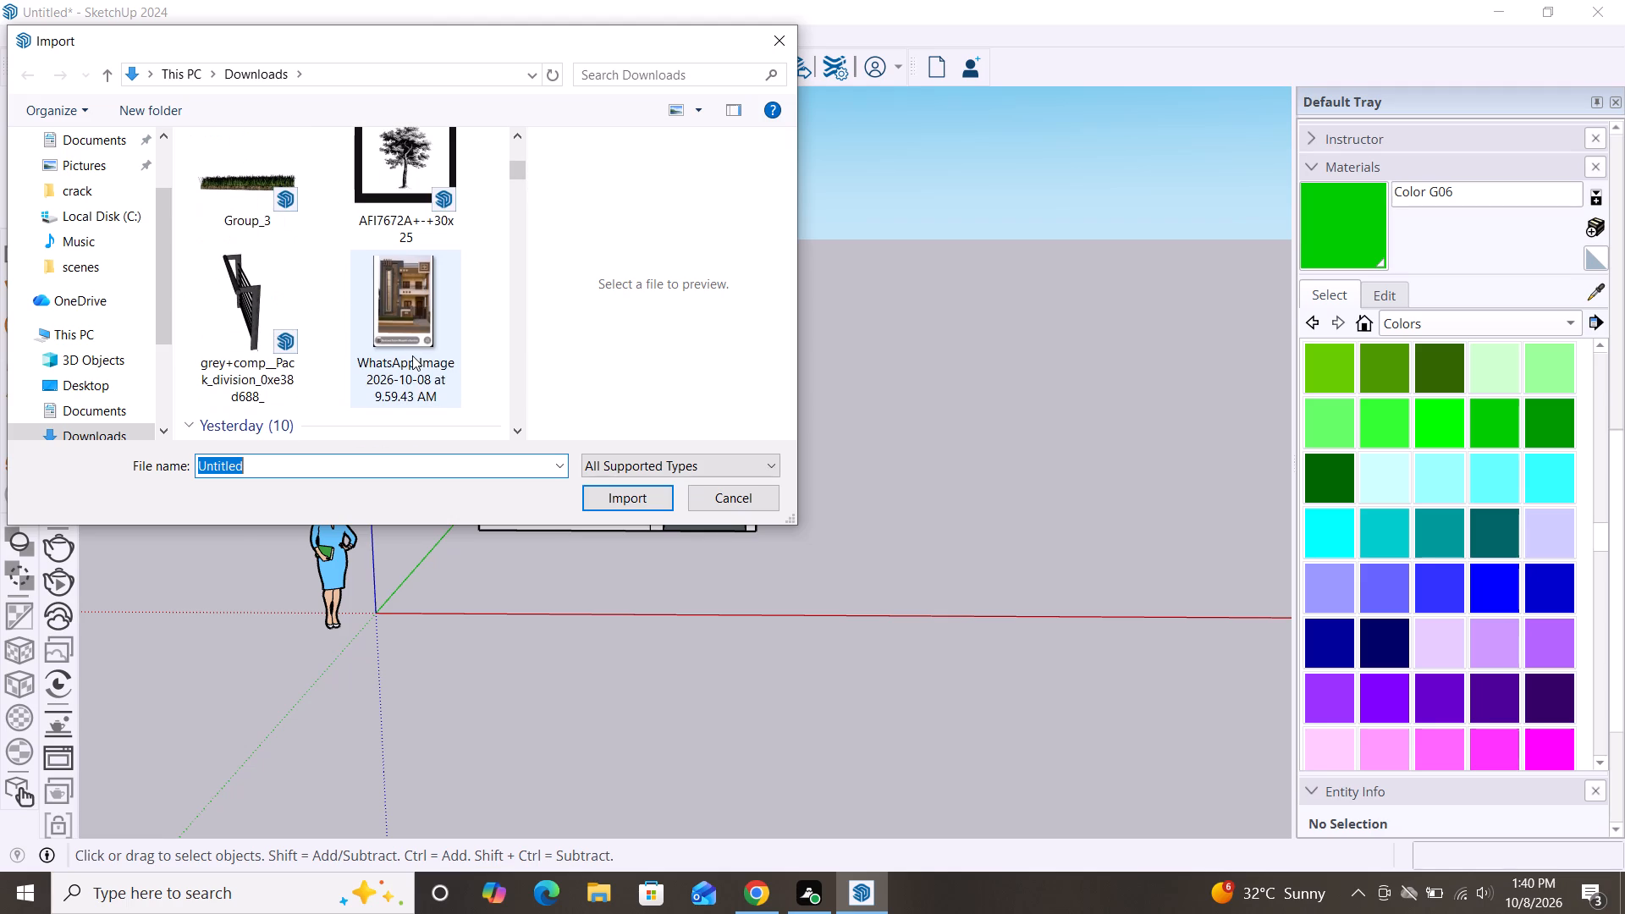
pyautogui.scroll(-1, 412, 355)
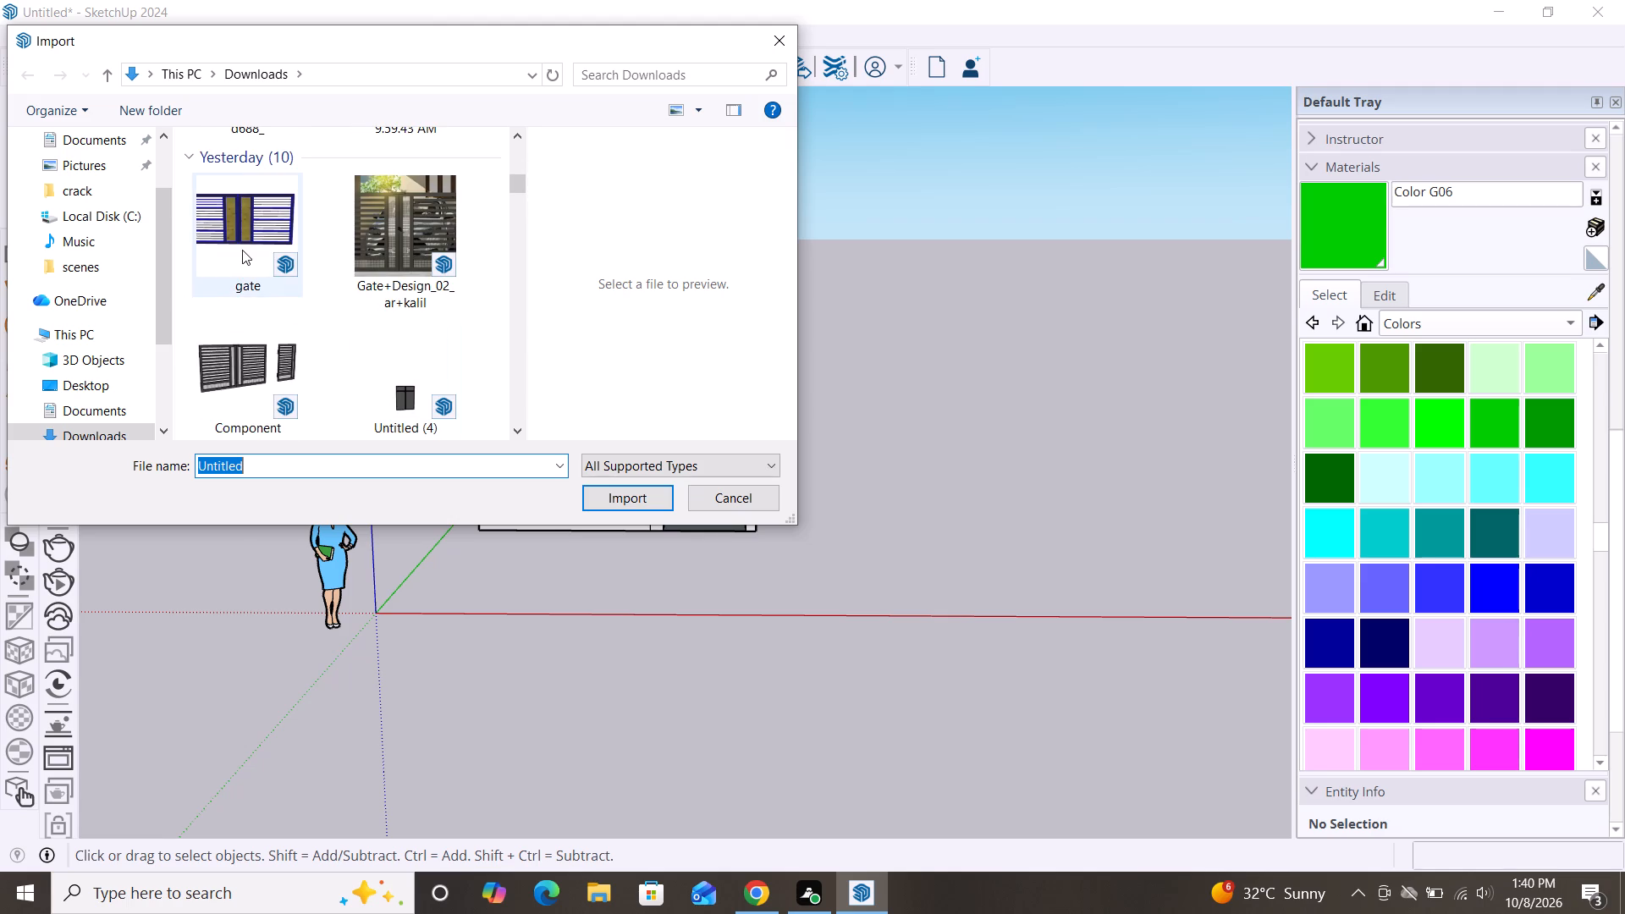
pyautogui.click(241, 245)
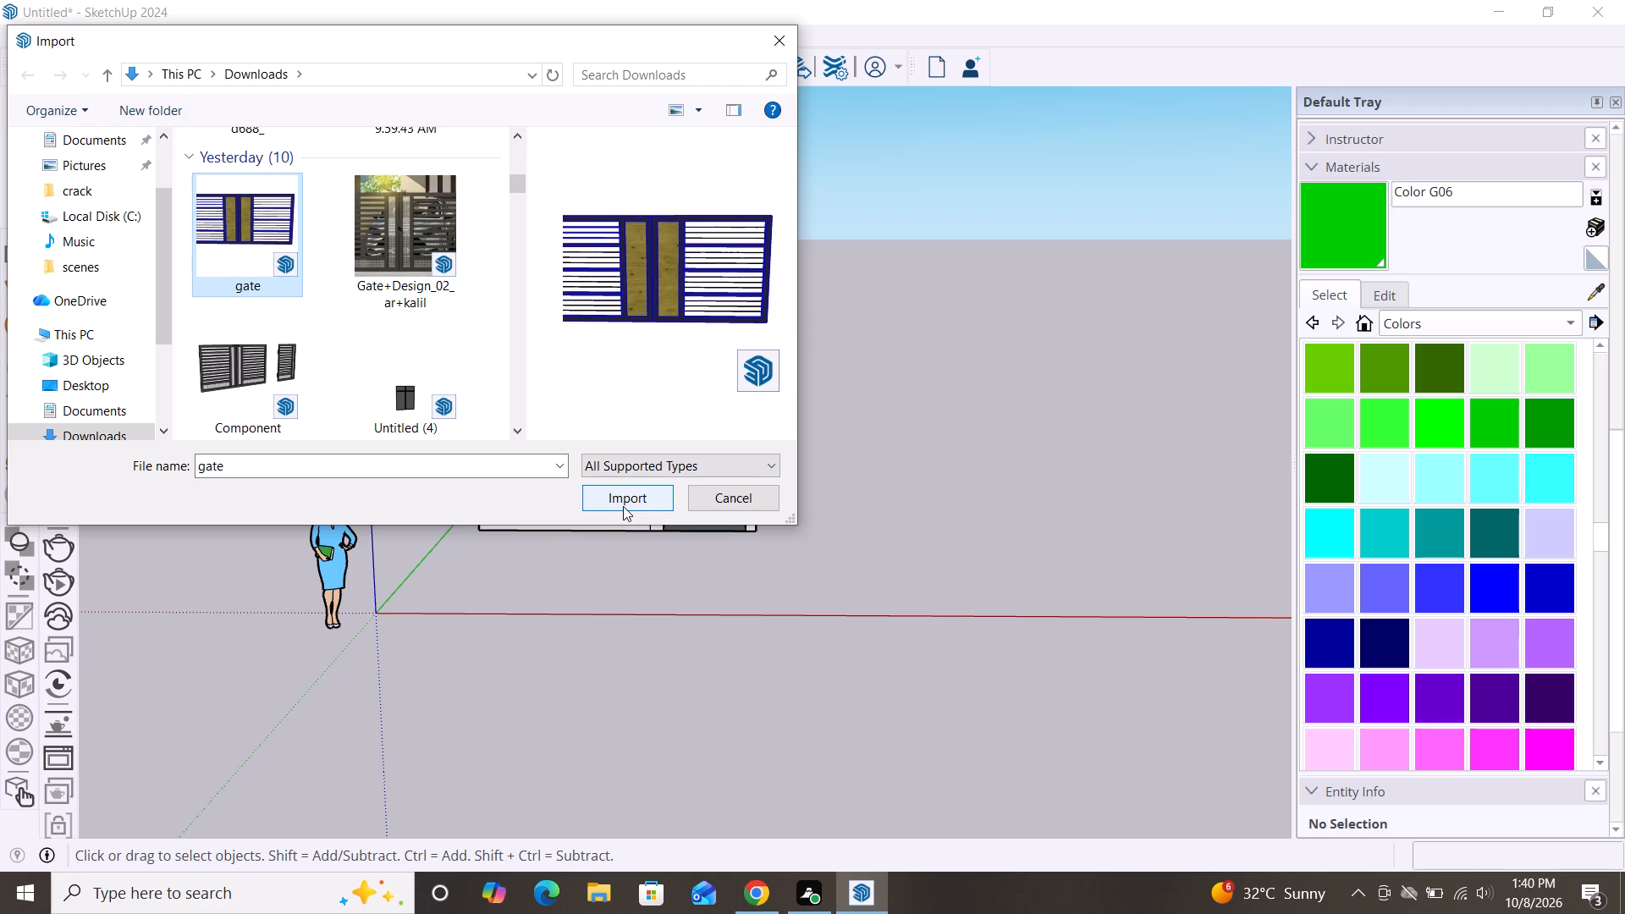
pyautogui.click(623, 506)
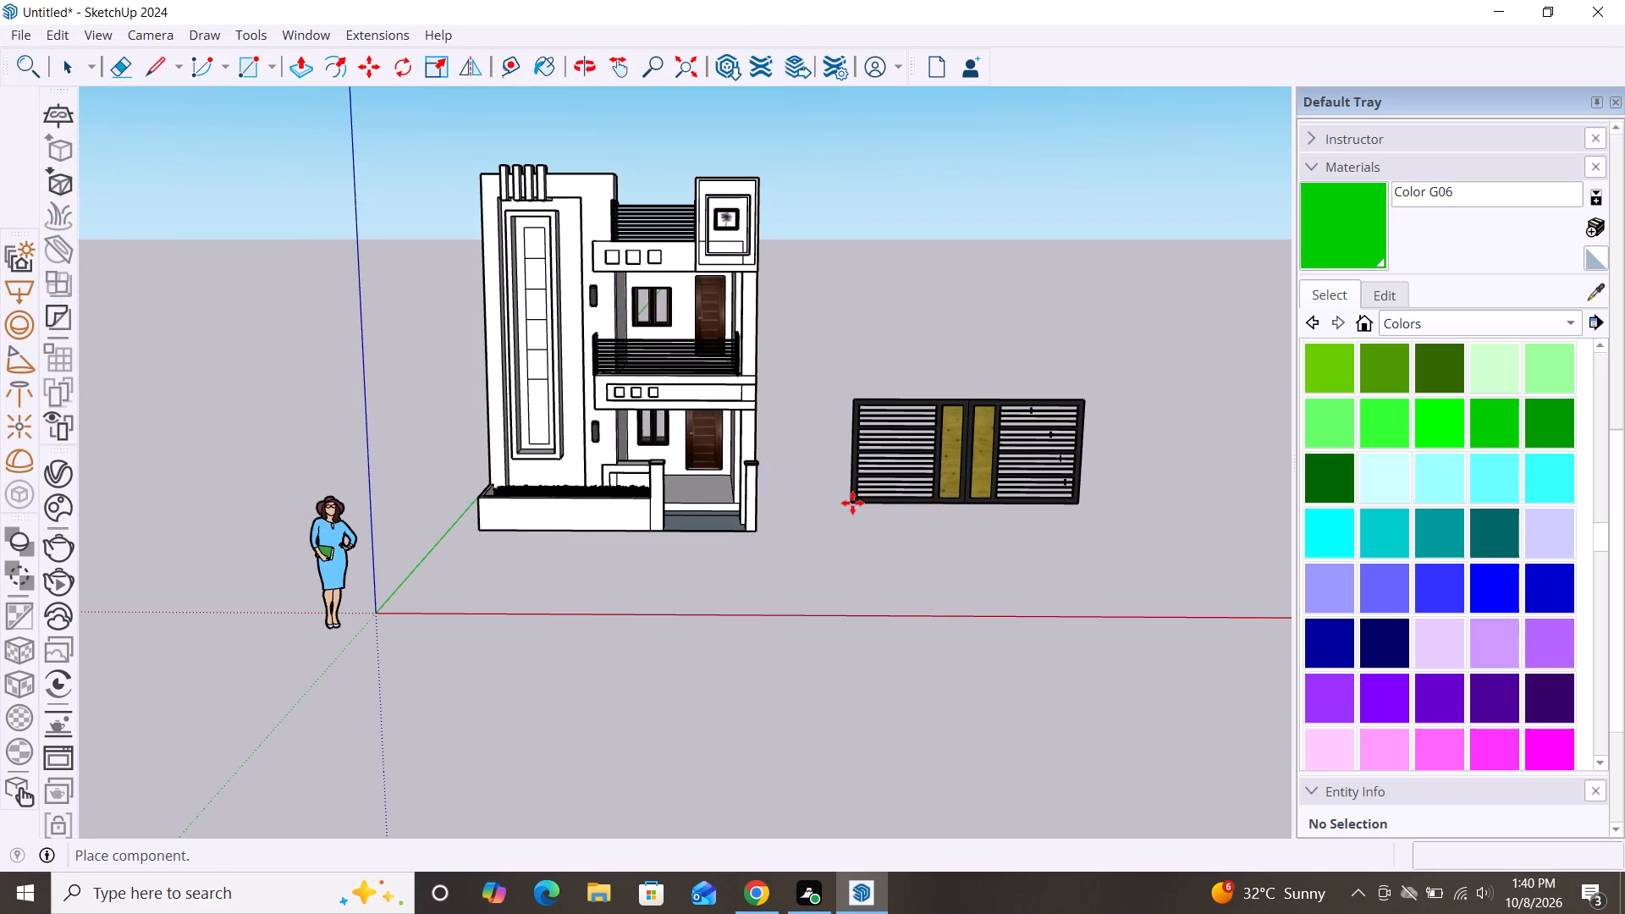
pyautogui.click(852, 503)
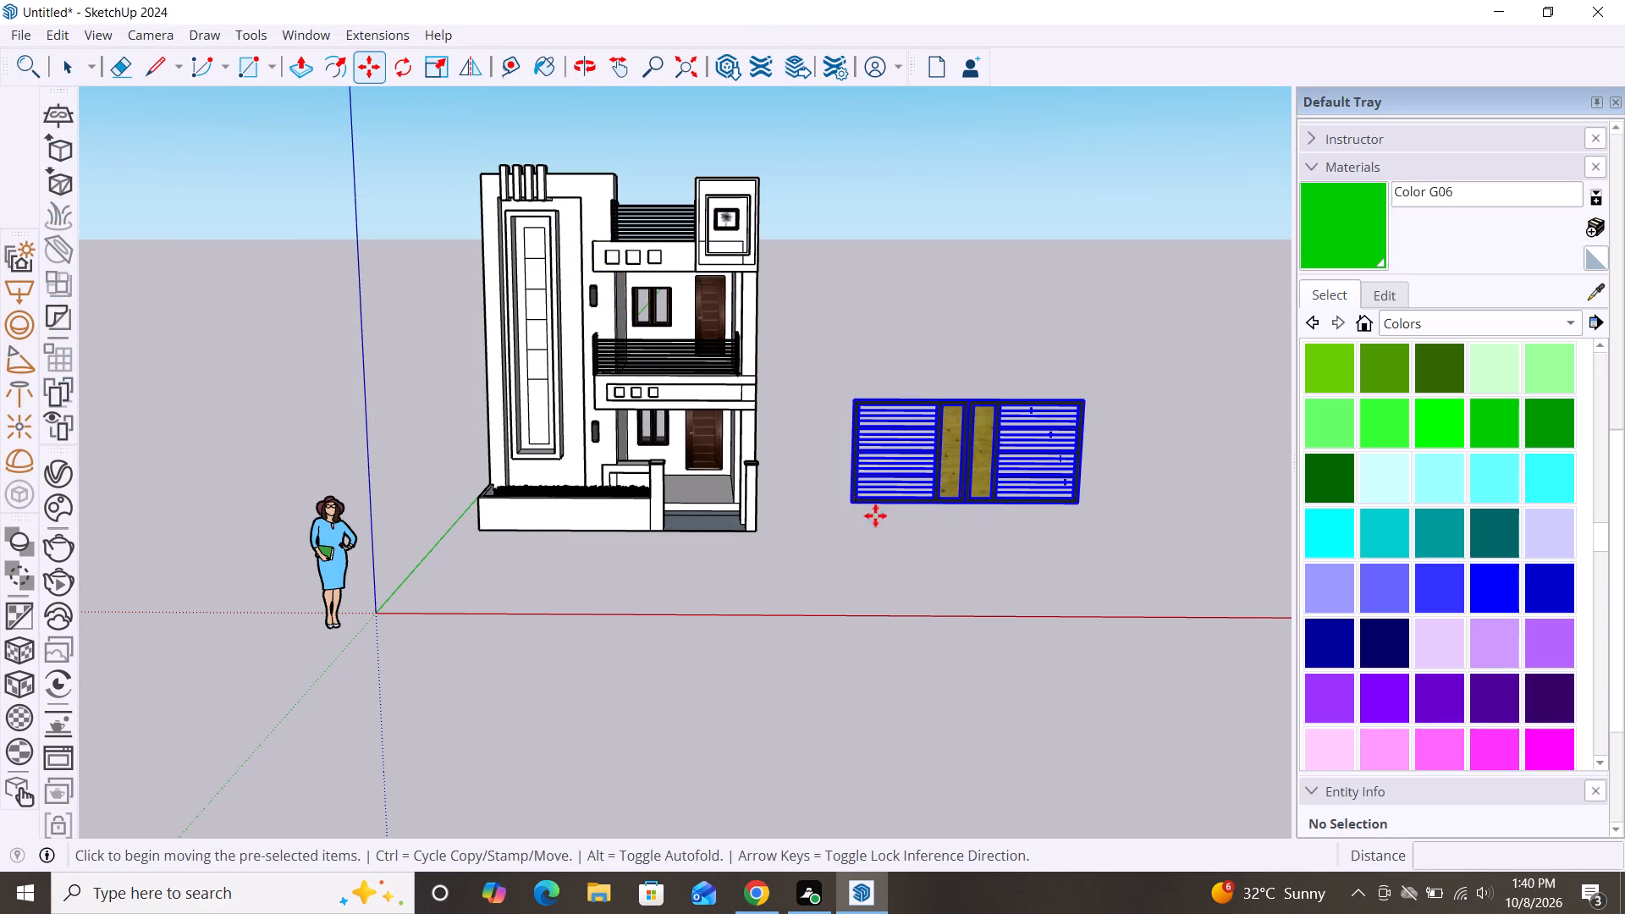
# Scale the gate from its side edge by about 0.71 along red and -3.89 along green.
pyautogui.press('s')
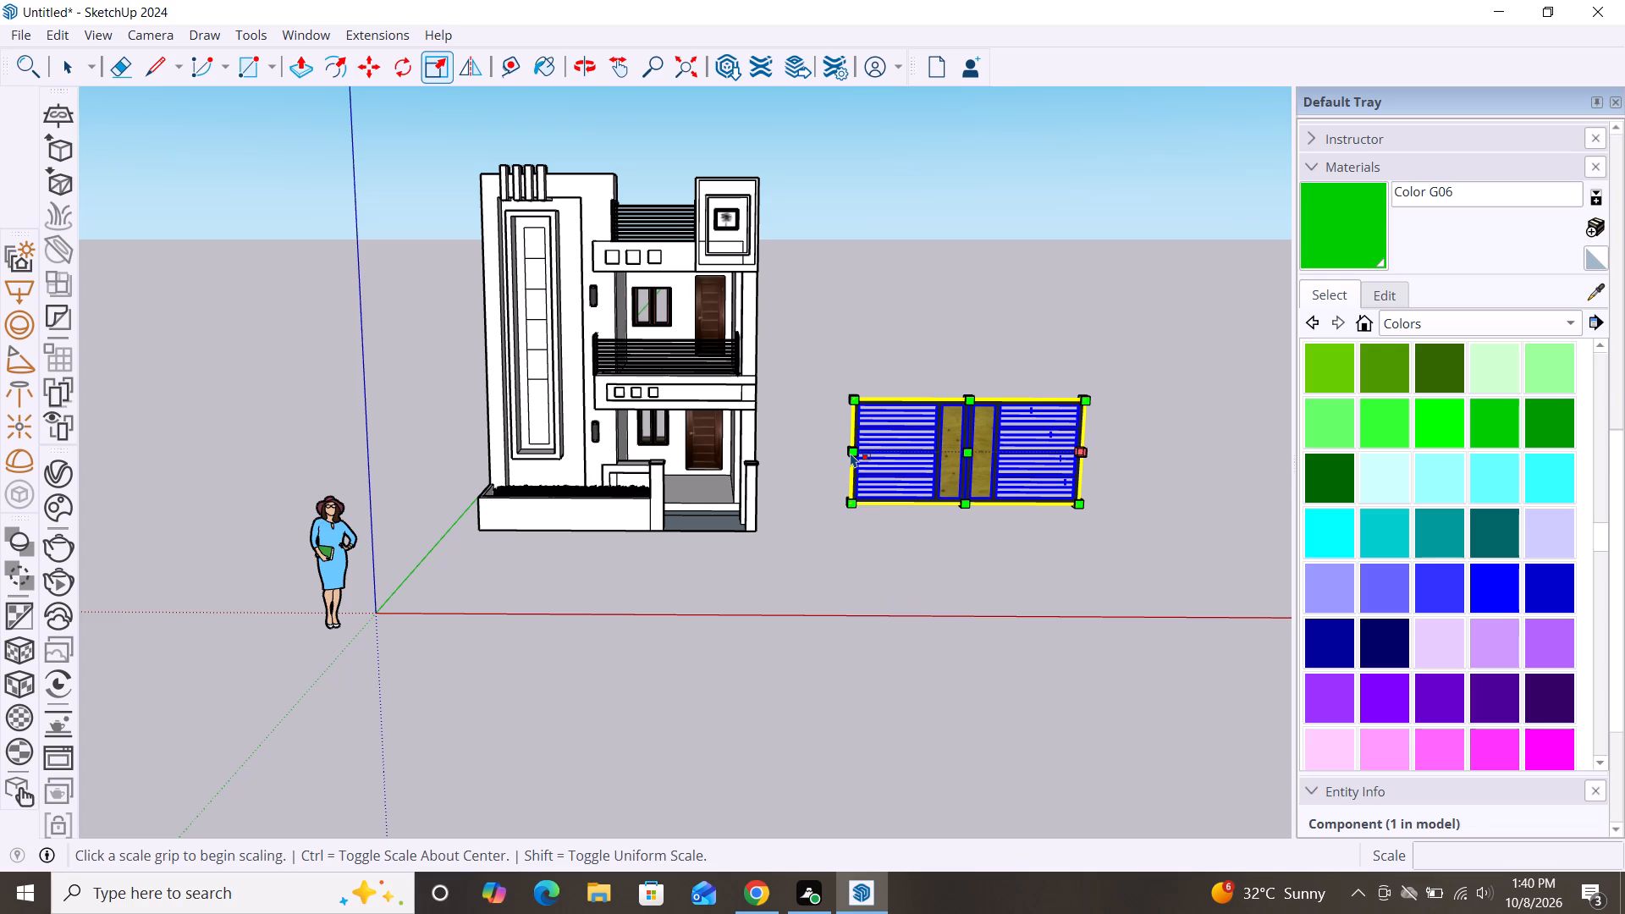
pyautogui.moveTo(851, 452); pyautogui.dragTo(886, 449)
pyautogui.click(887, 449)
pyautogui.moveTo(888, 449); pyautogui.dragTo(928, 446)
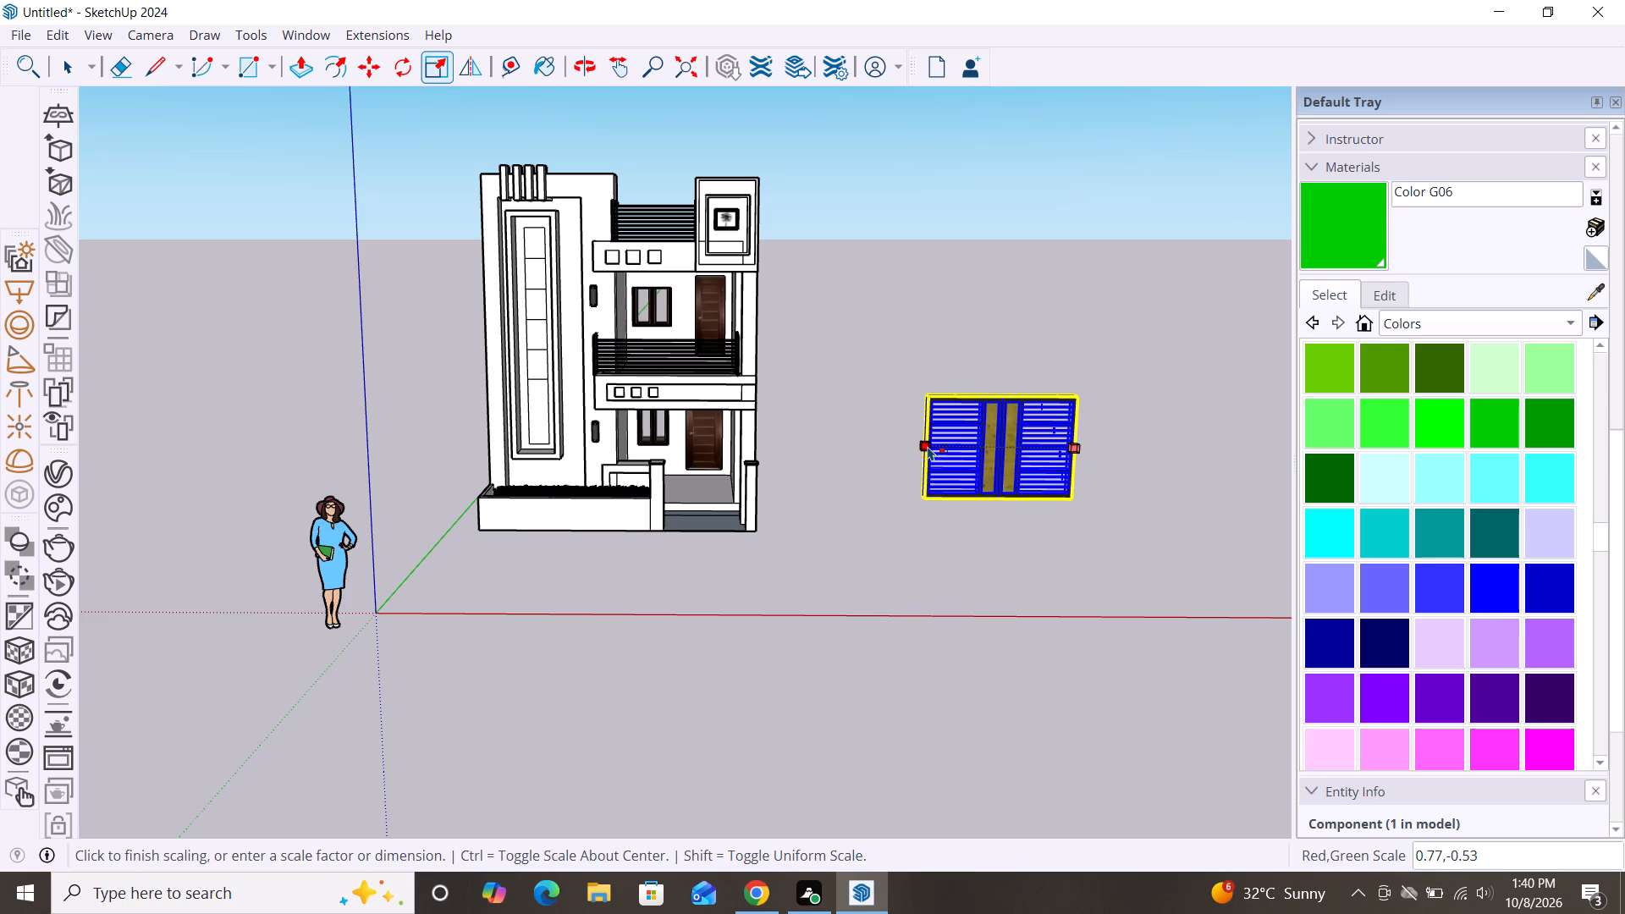
pyautogui.moveTo(928, 446); pyautogui.dragTo(928, 446)
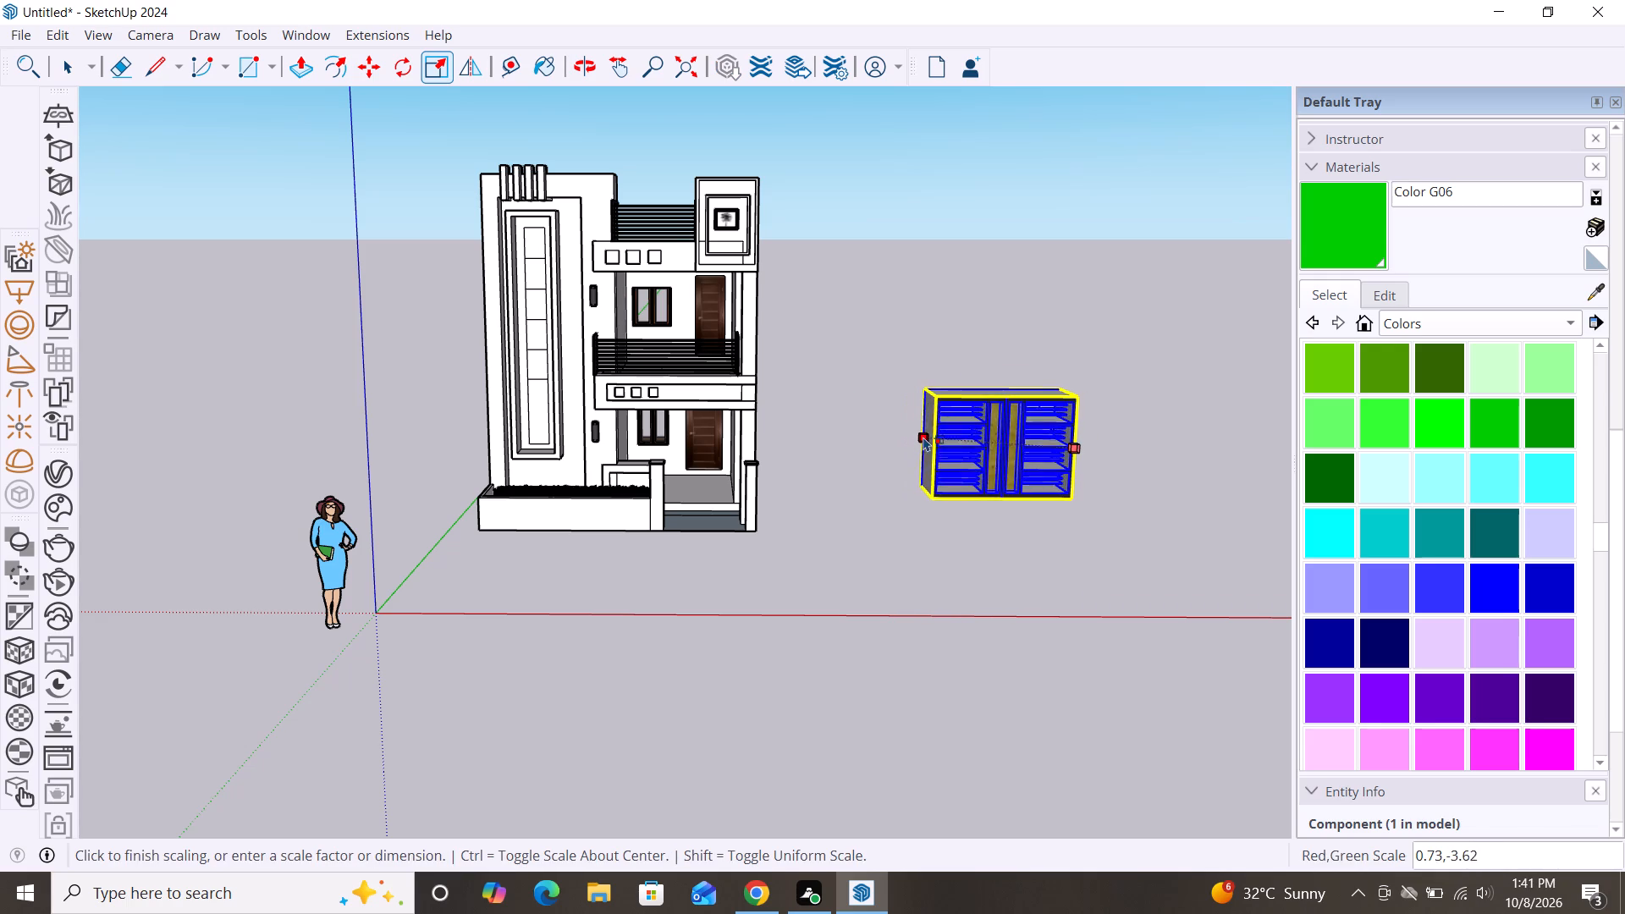
pyautogui.click(926, 436)
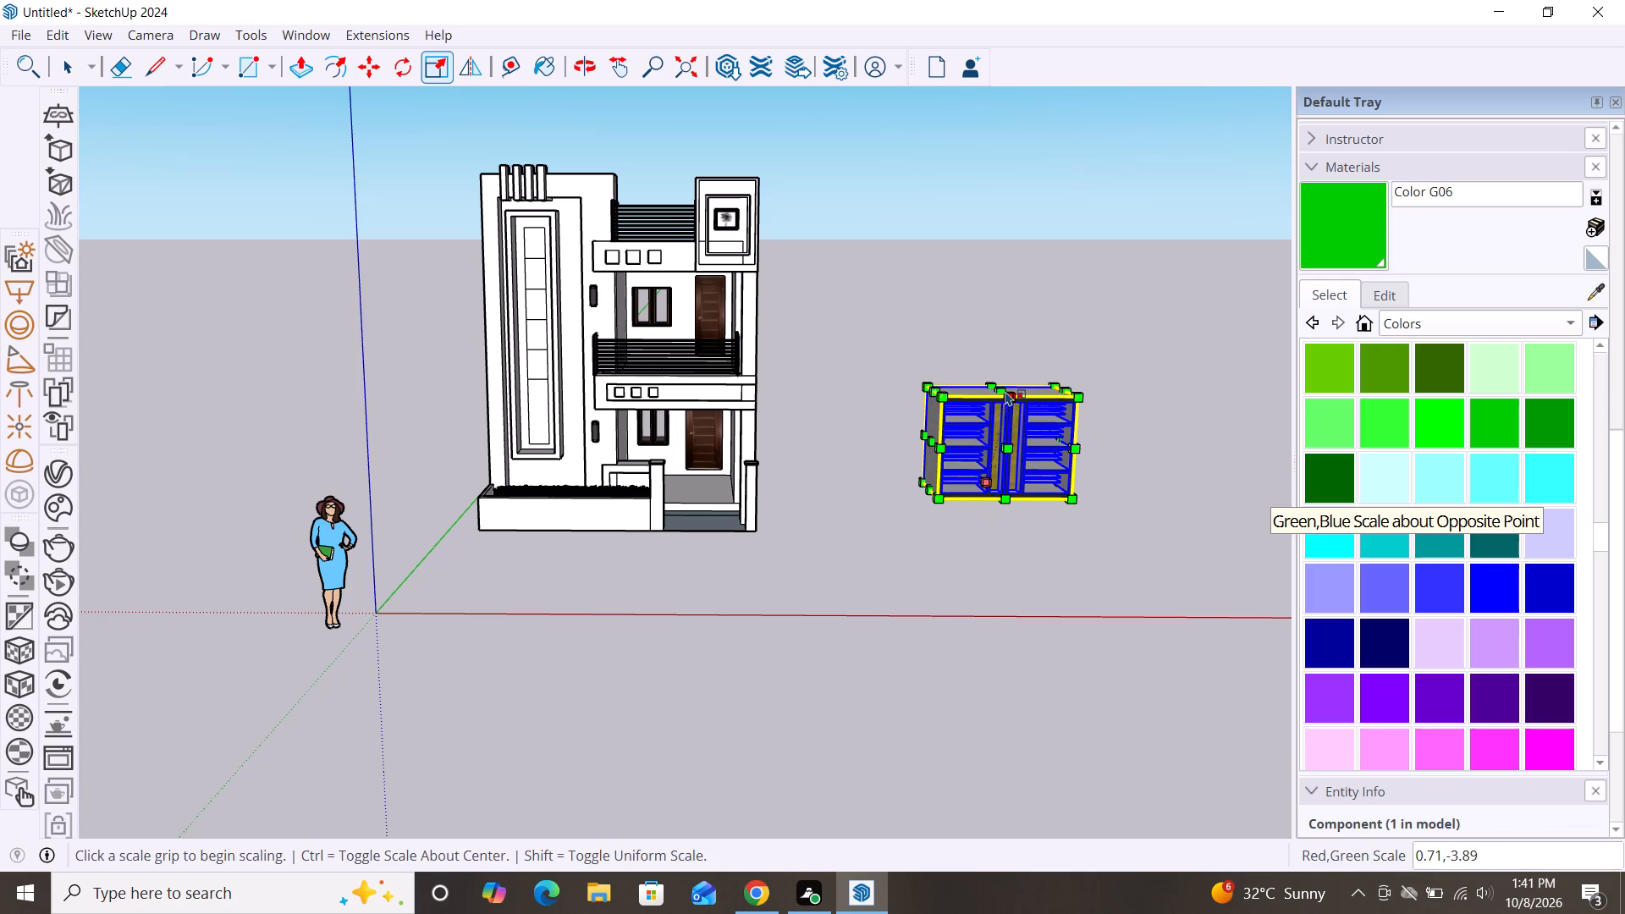
# Scale the gate down in height, and thin its depth with a green scale of about 0.23.
pyautogui.moveTo(1005, 391); pyautogui.dragTo(1019, 439)
pyautogui.click(1019, 439)
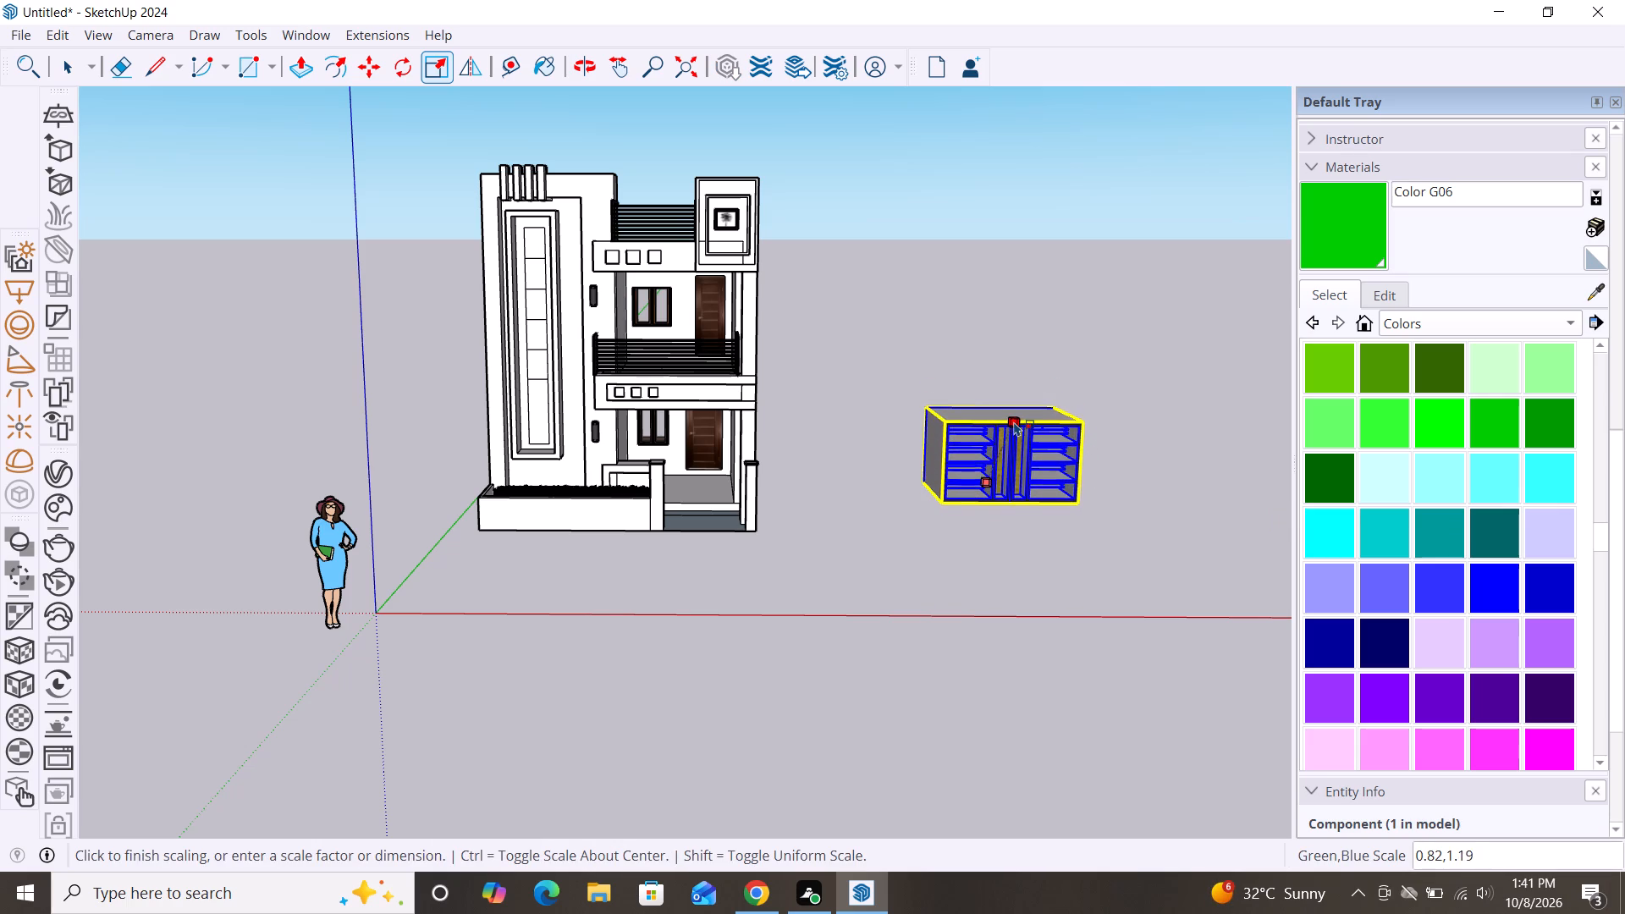
pyautogui.click(1014, 421)
pyautogui.moveTo(1017, 463); pyautogui.dragTo(995, 446)
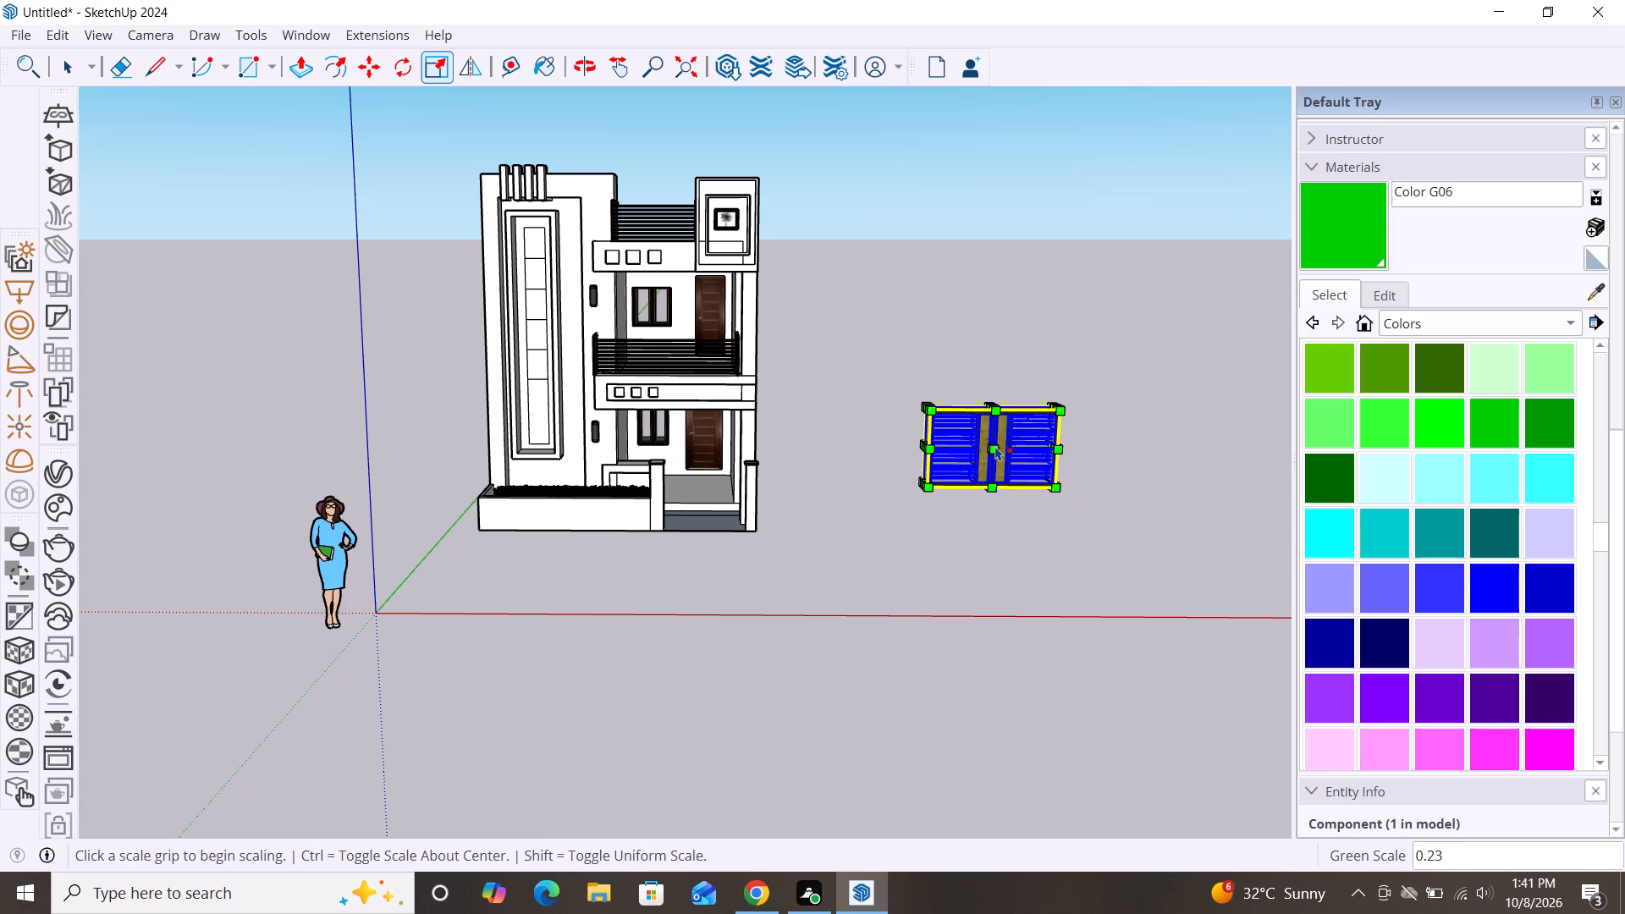
# Move the gate by its lower front corner to the base corner of the entrance pillar beside the planter wall.
pyautogui.press('m')
pyautogui.click(931, 488)
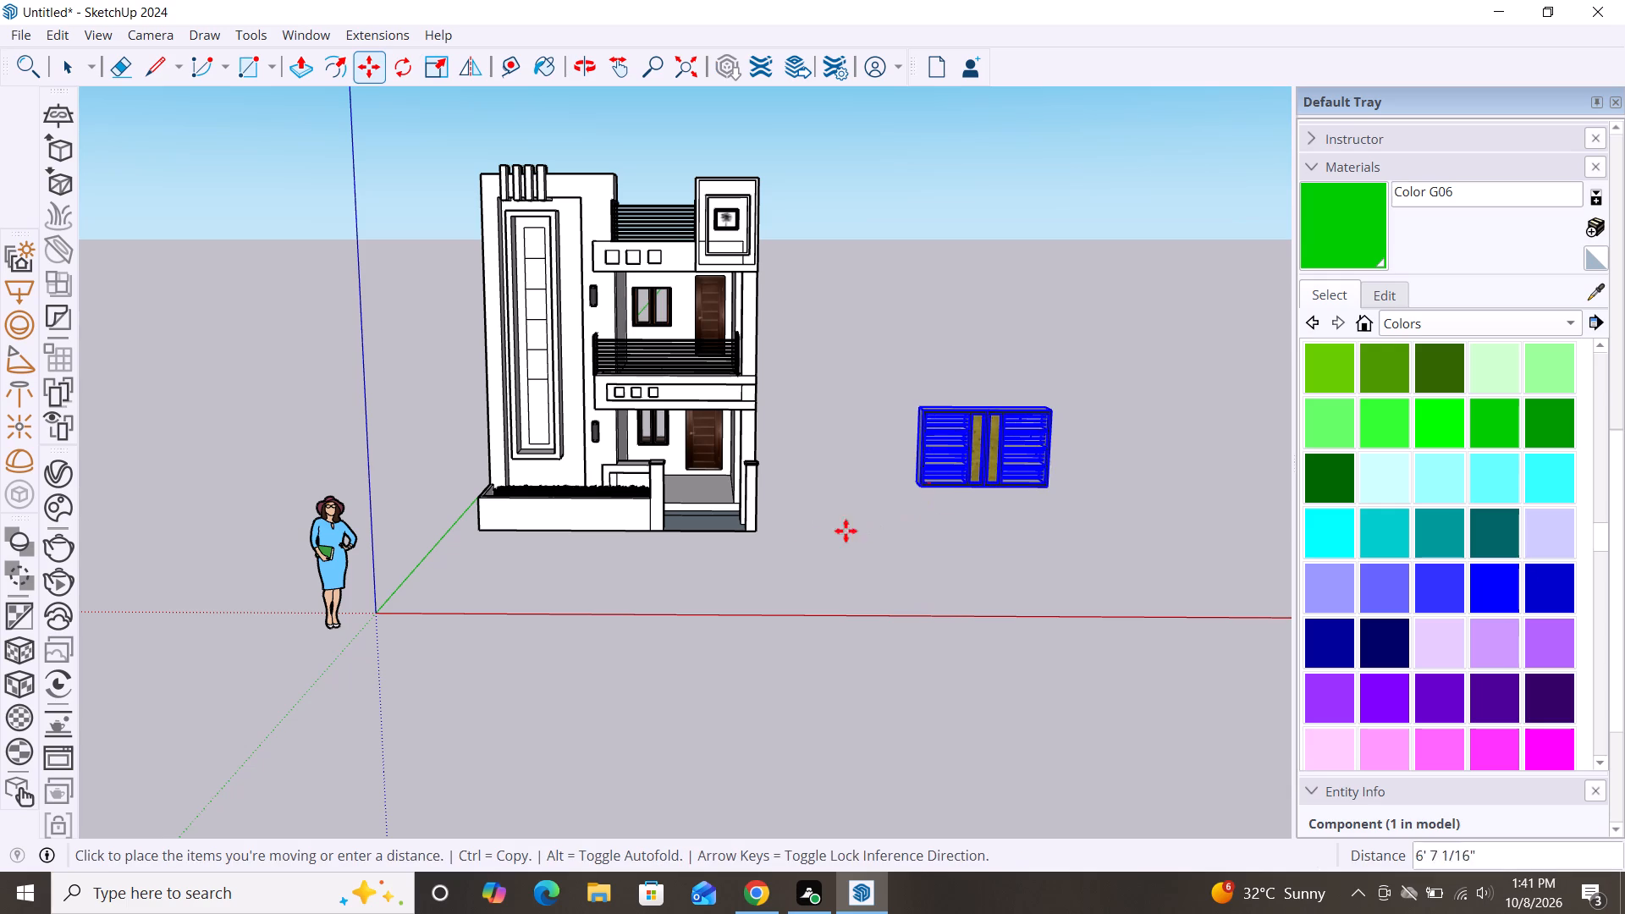
pyautogui.scroll(7, 654, 526)
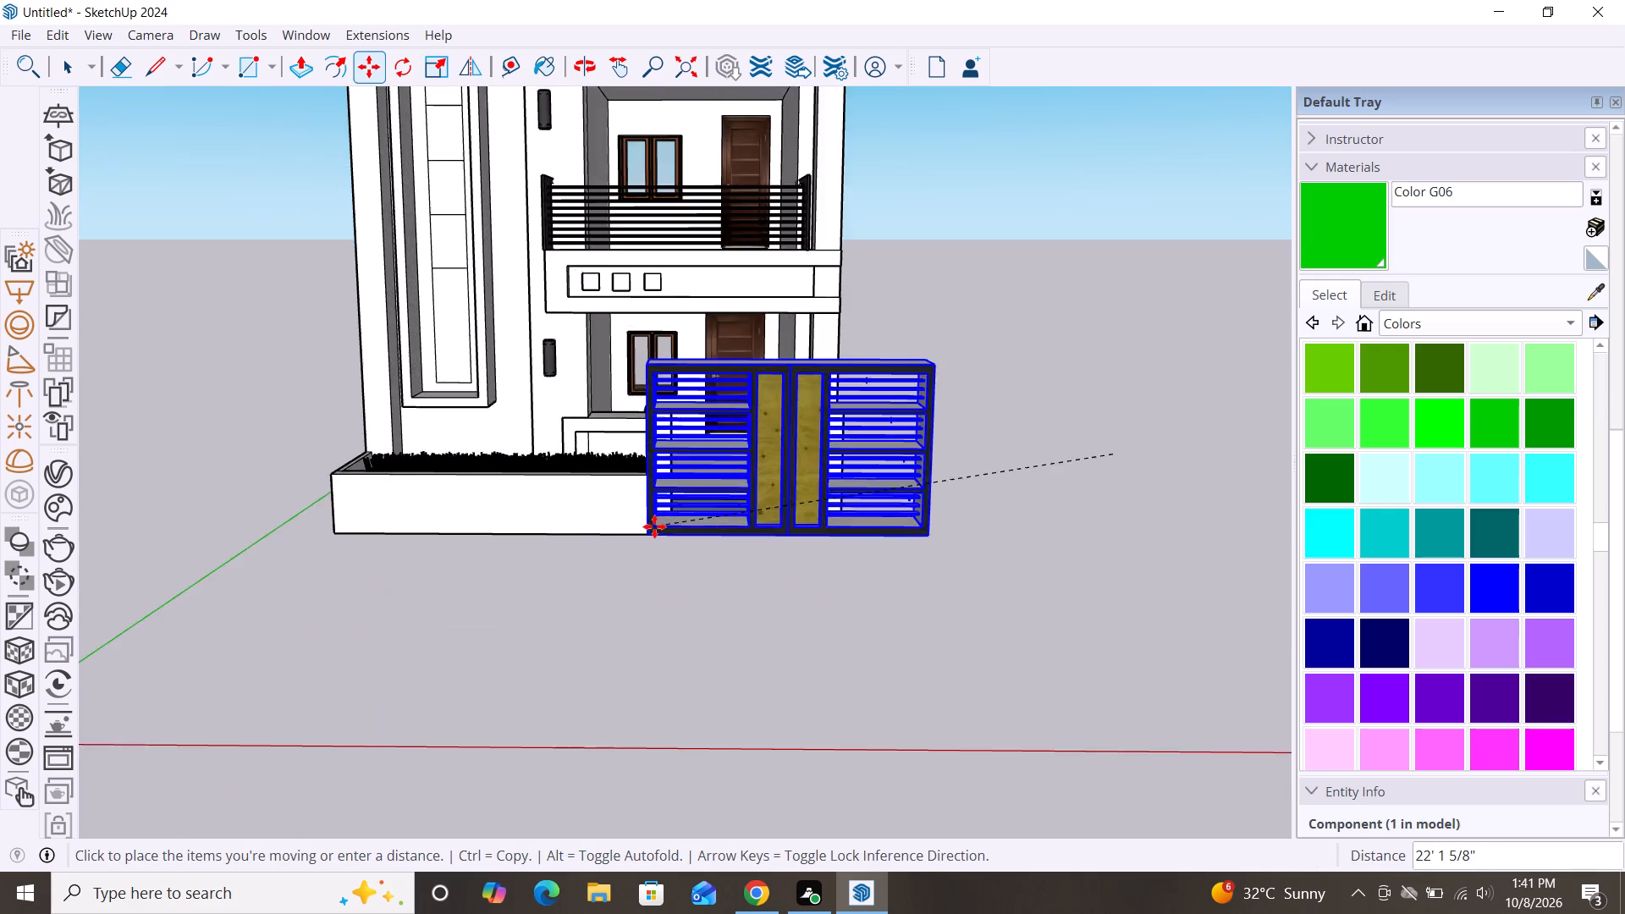
pyautogui.scroll(6, 654, 526)
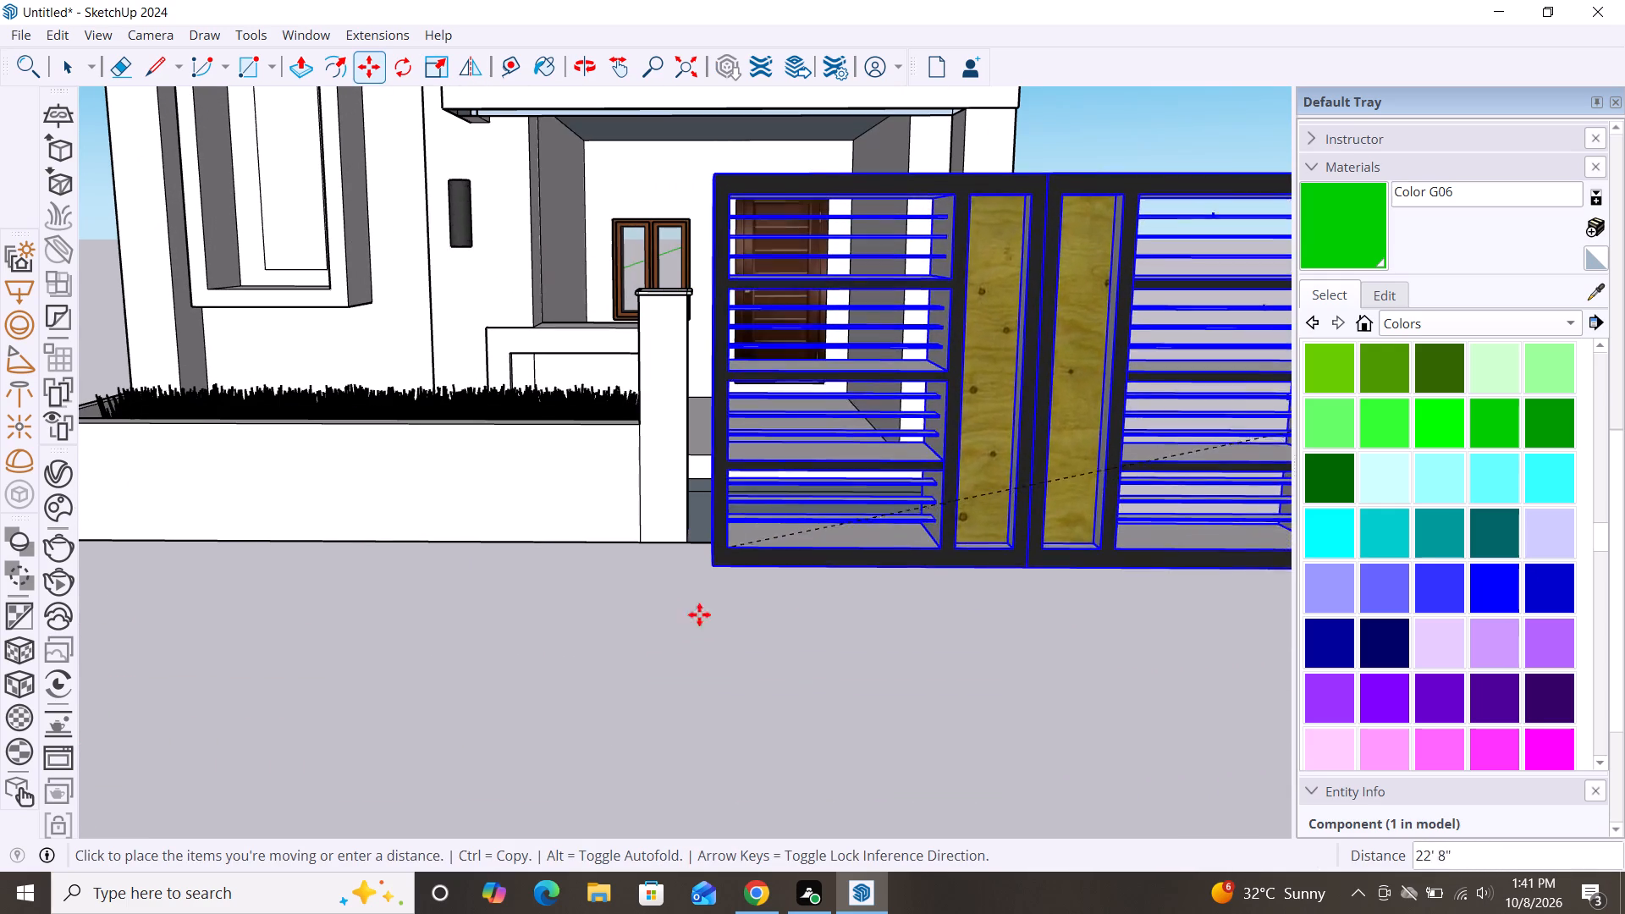
pyautogui.click(690, 632)
pyautogui.moveTo(669, 661); pyautogui.dragTo(673, 641)
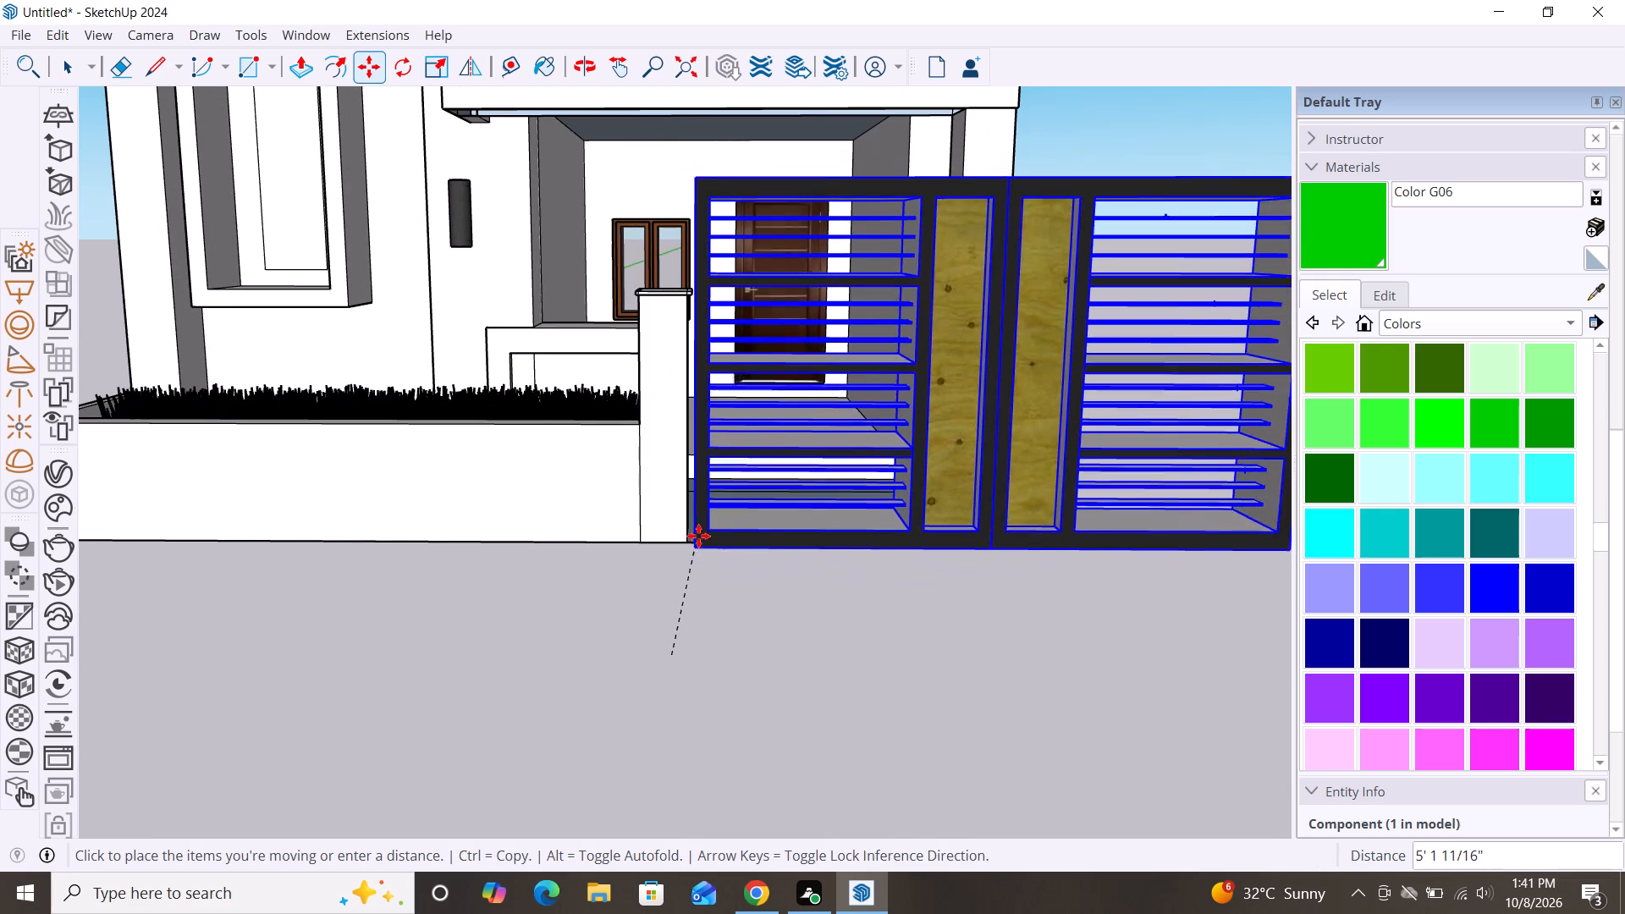
pyautogui.scroll(11, 691, 541)
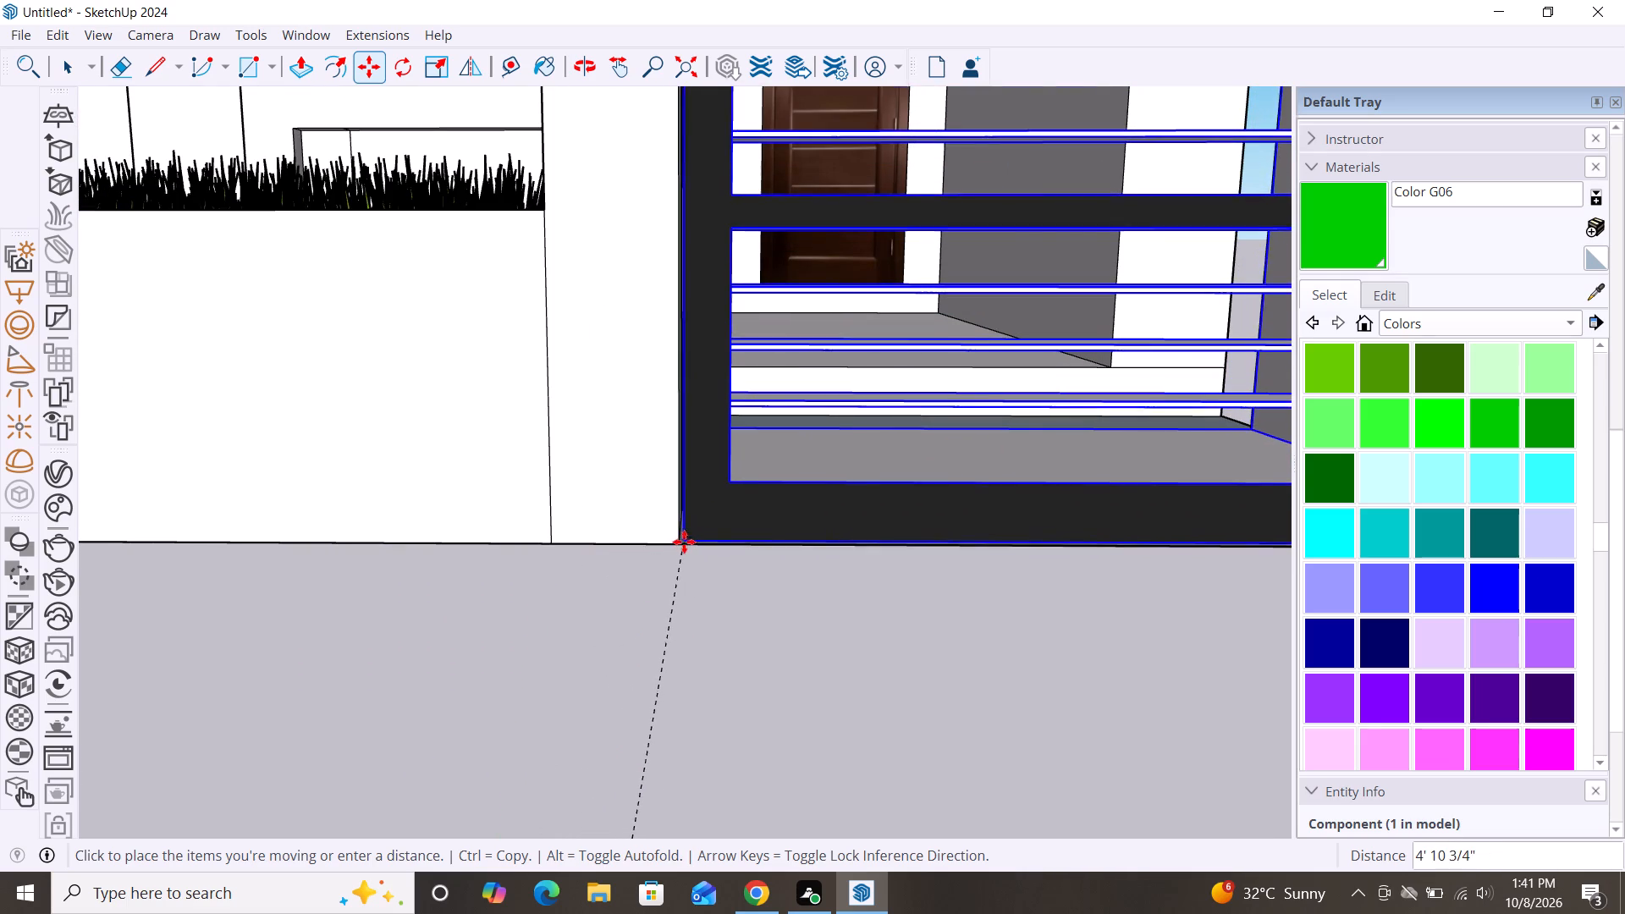
pyautogui.scroll(11, 681, 542)
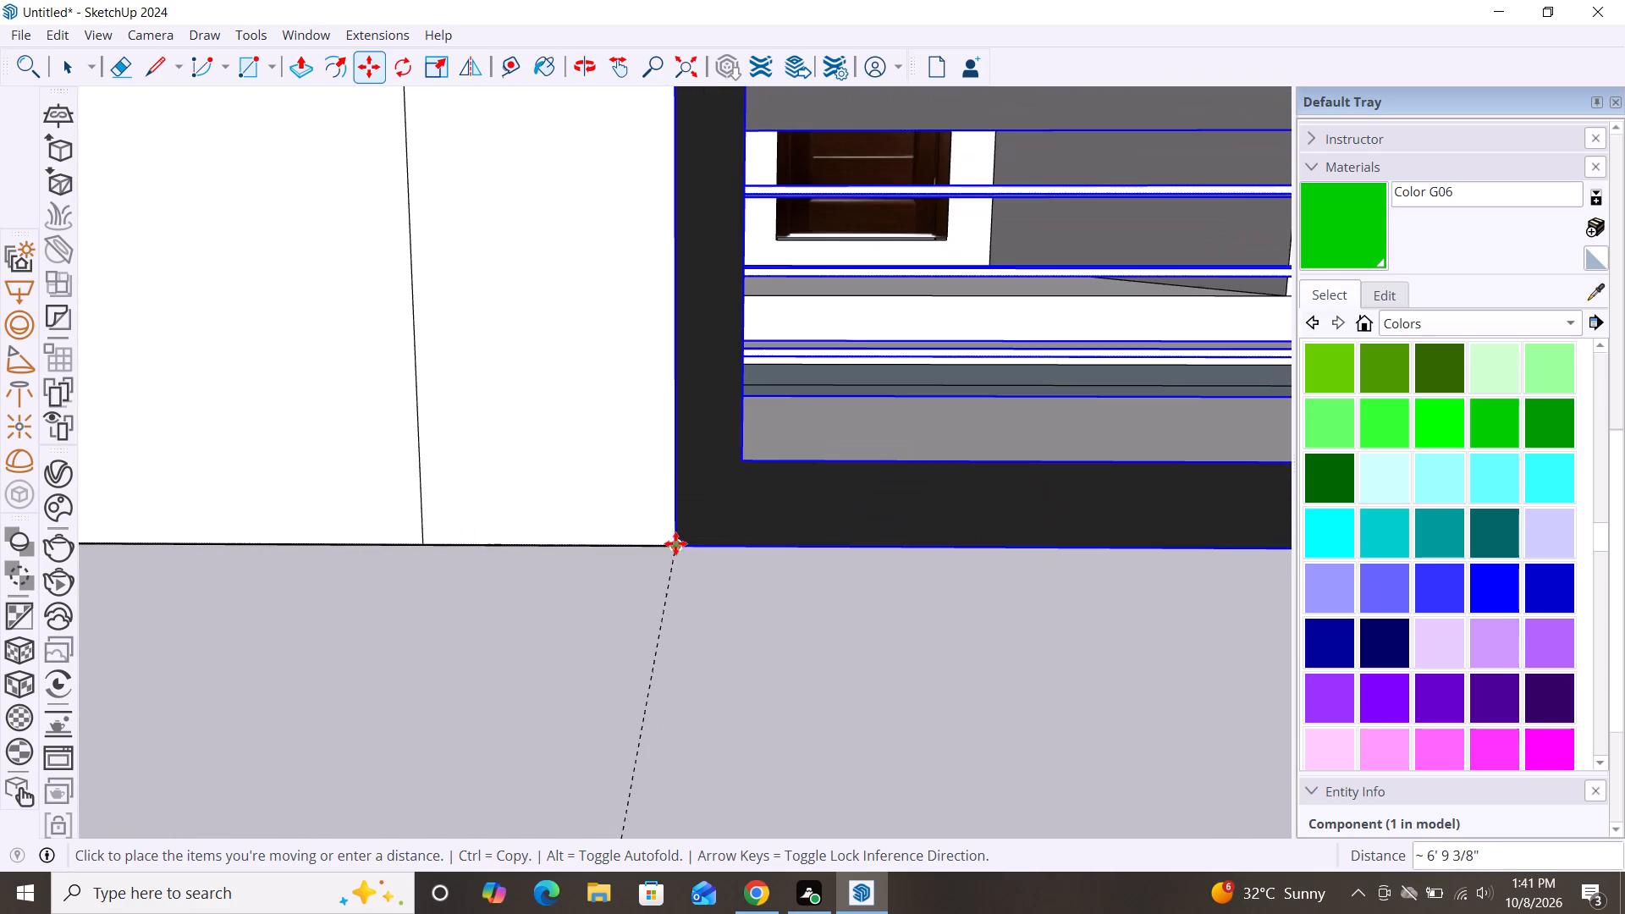
pyautogui.click(680, 543)
# Scale the gate's width by about 0.57, keeping depth at 1.00, so it fits between the two entrance pillars.
pyautogui.scroll(-11, 559, 554)
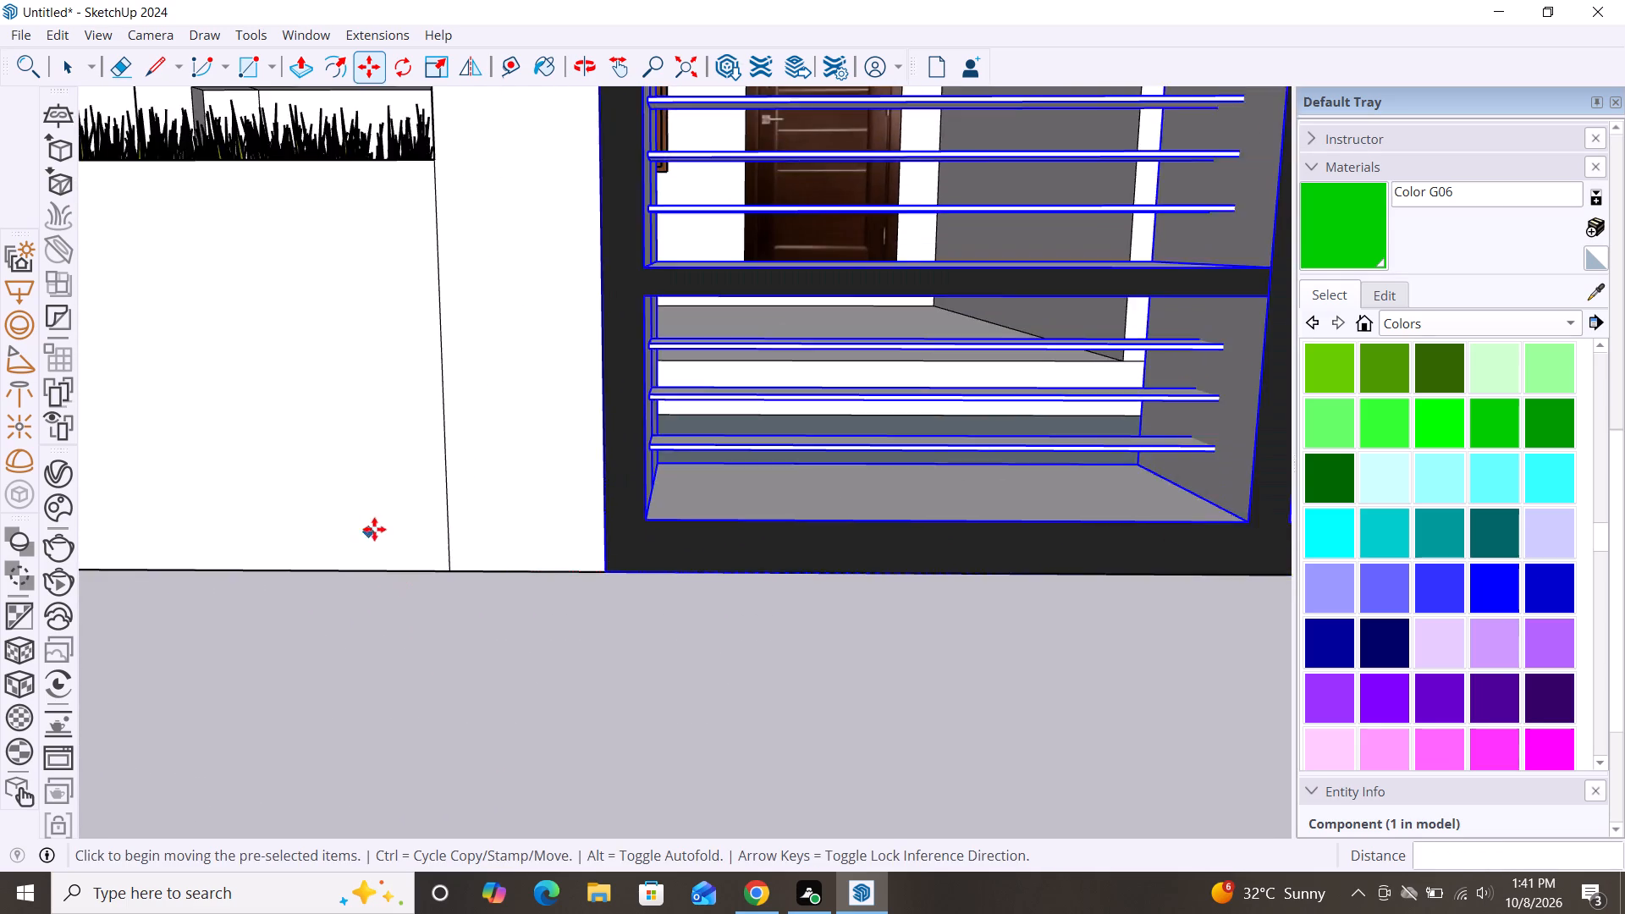
pyautogui.scroll(-6, 374, 529)
pyautogui.scroll(-7, 454, 546)
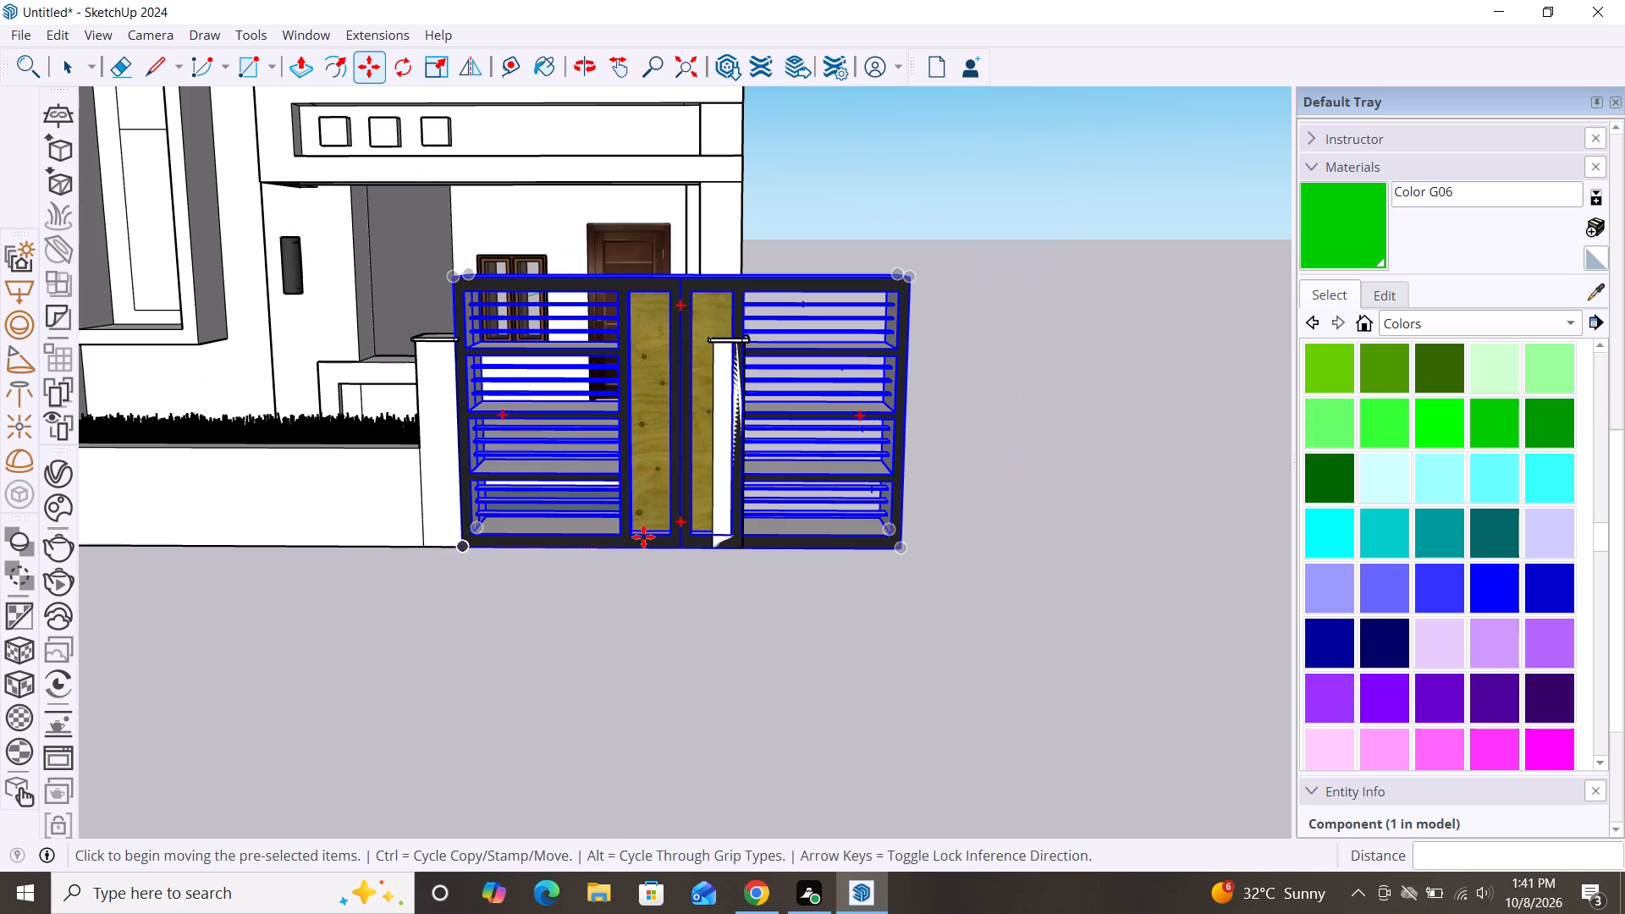
pyautogui.press('s')
pyautogui.moveTo(911, 410); pyautogui.dragTo(874, 429)
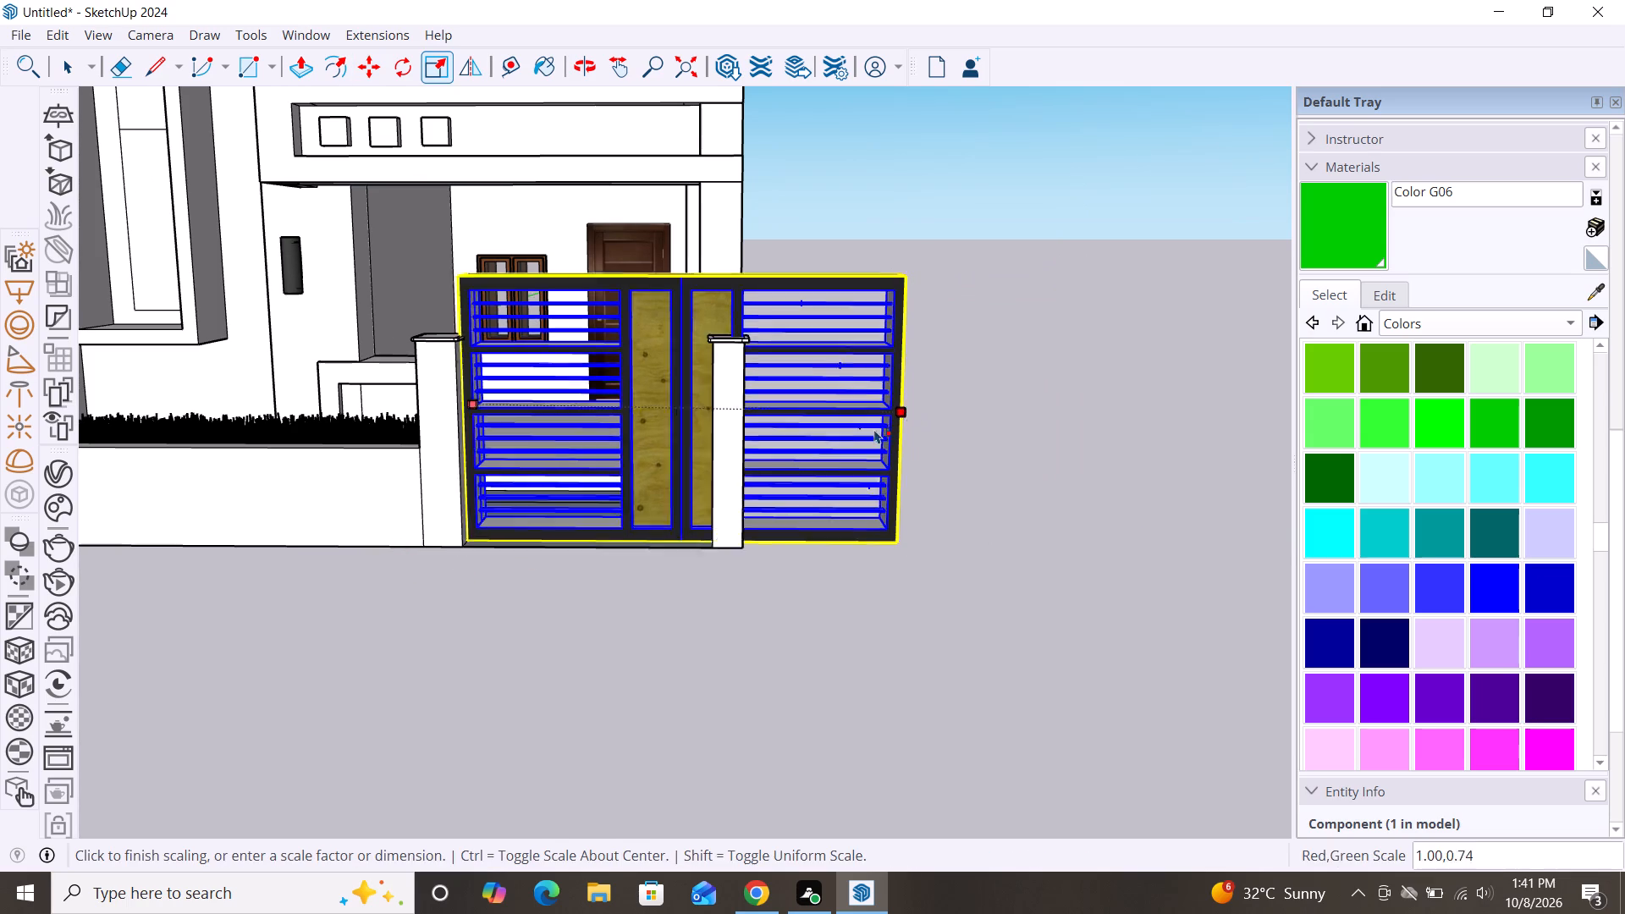
pyautogui.moveTo(874, 429); pyautogui.dragTo(700, 408)
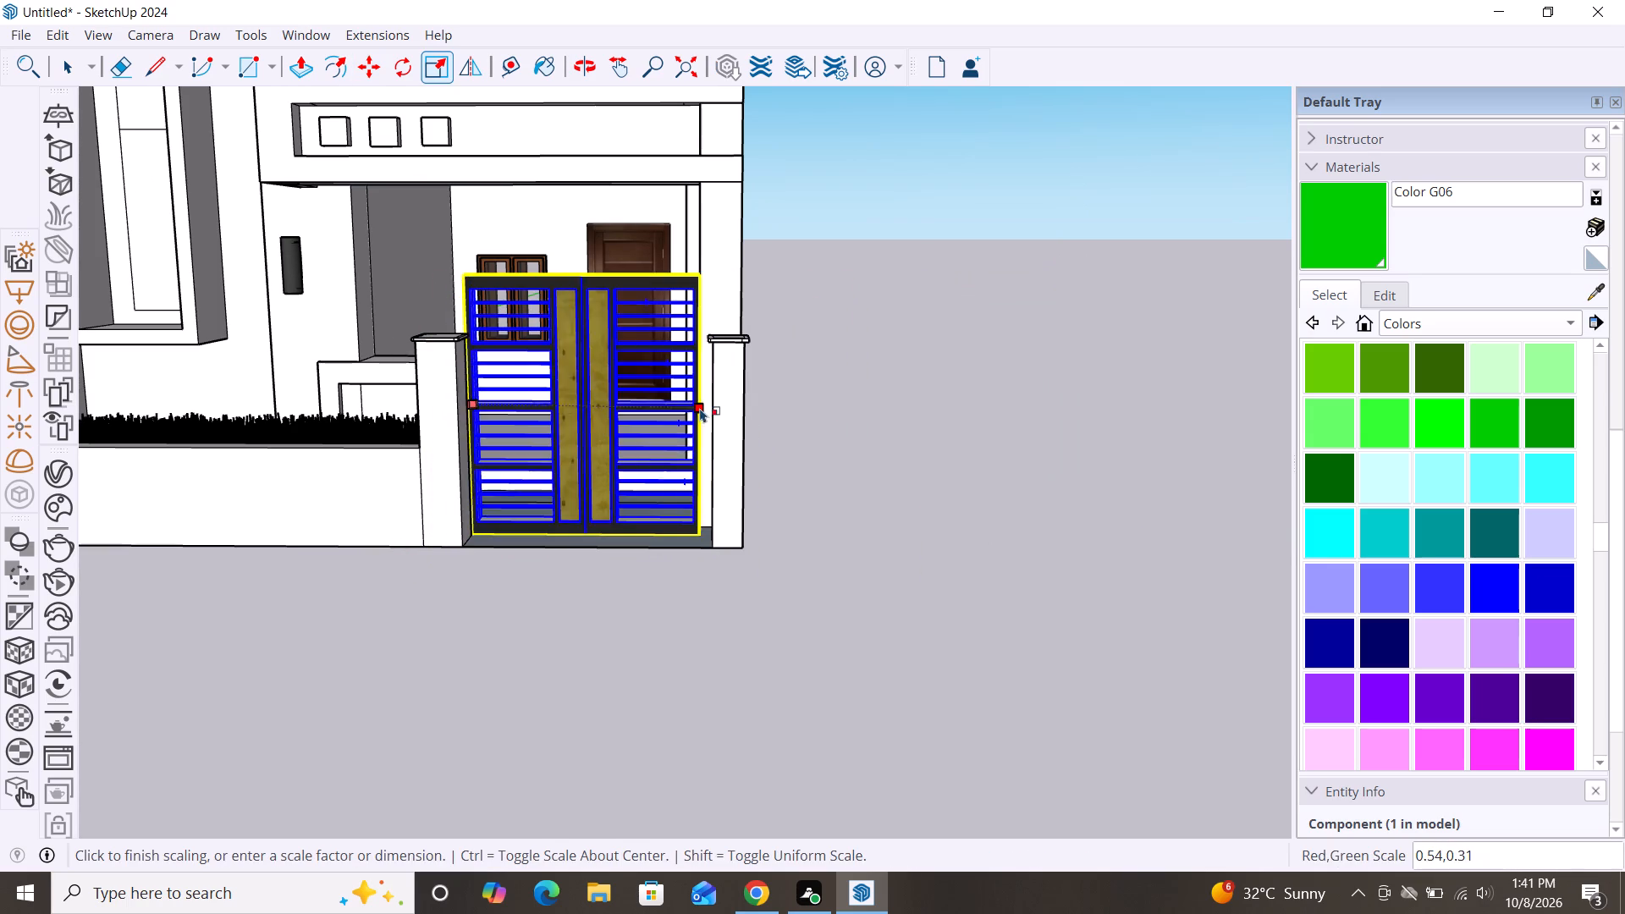
pyautogui.moveTo(700, 408); pyautogui.dragTo(710, 408)
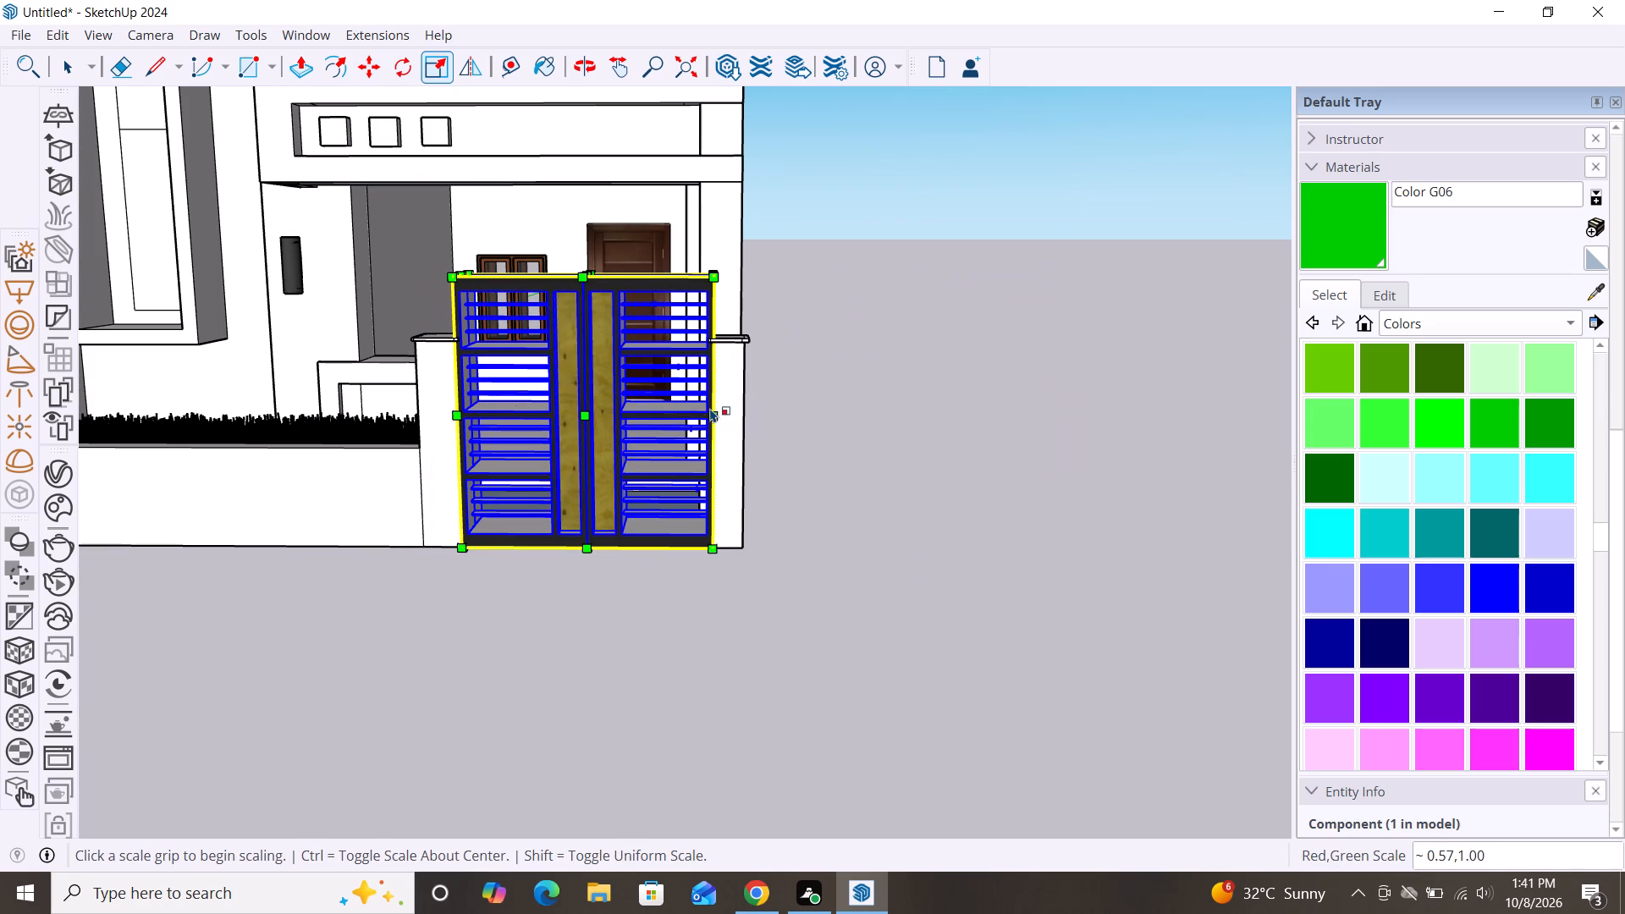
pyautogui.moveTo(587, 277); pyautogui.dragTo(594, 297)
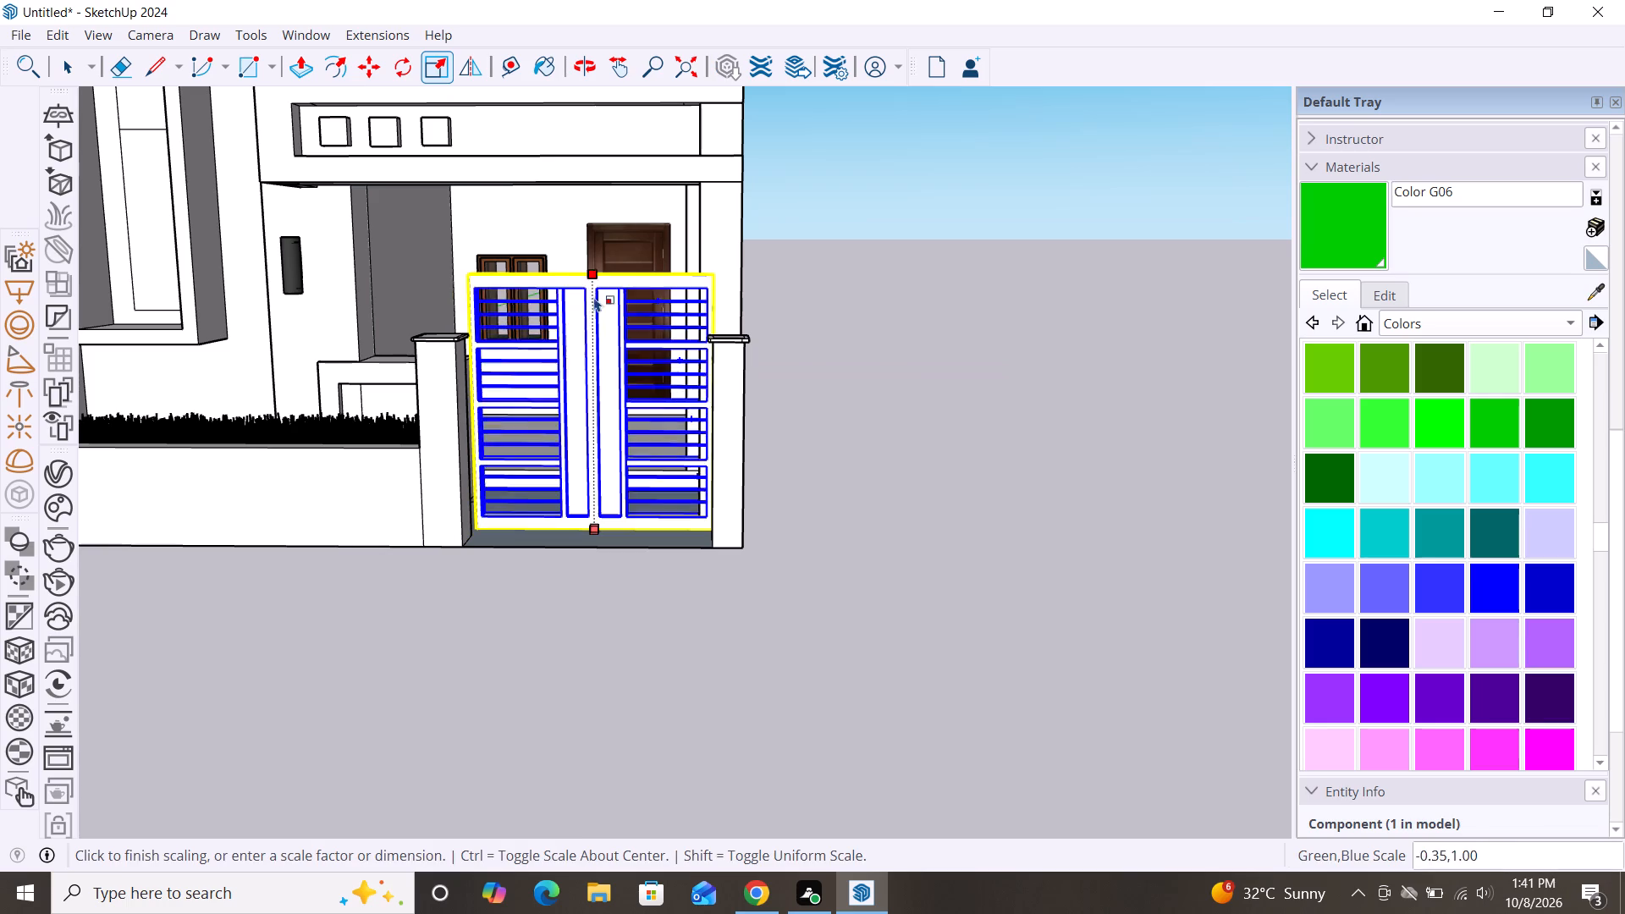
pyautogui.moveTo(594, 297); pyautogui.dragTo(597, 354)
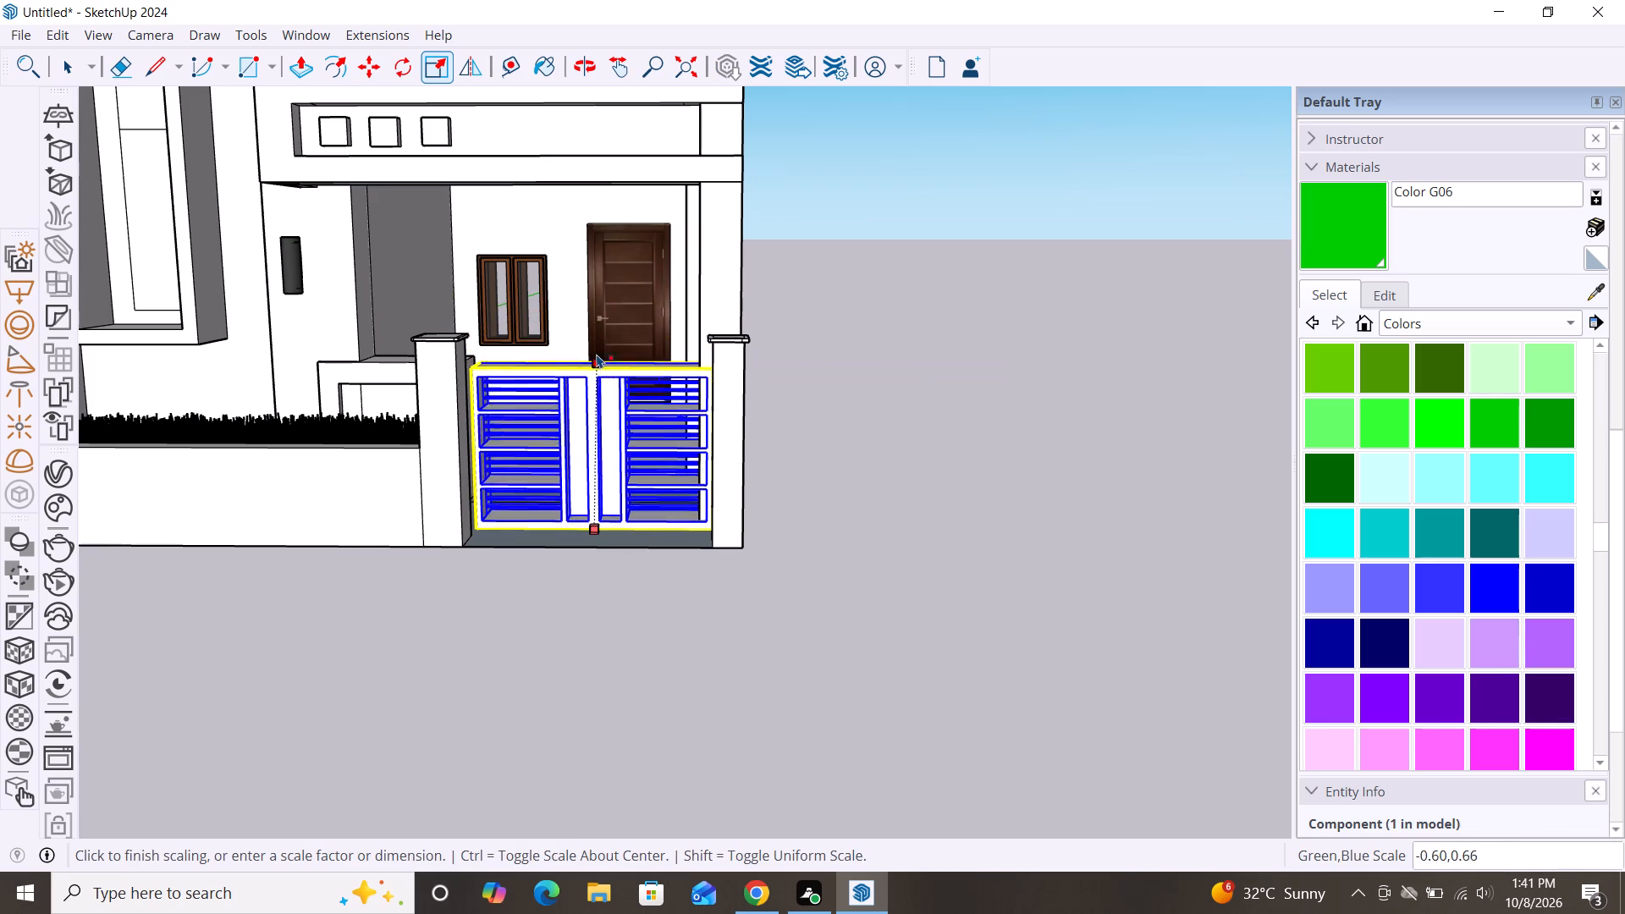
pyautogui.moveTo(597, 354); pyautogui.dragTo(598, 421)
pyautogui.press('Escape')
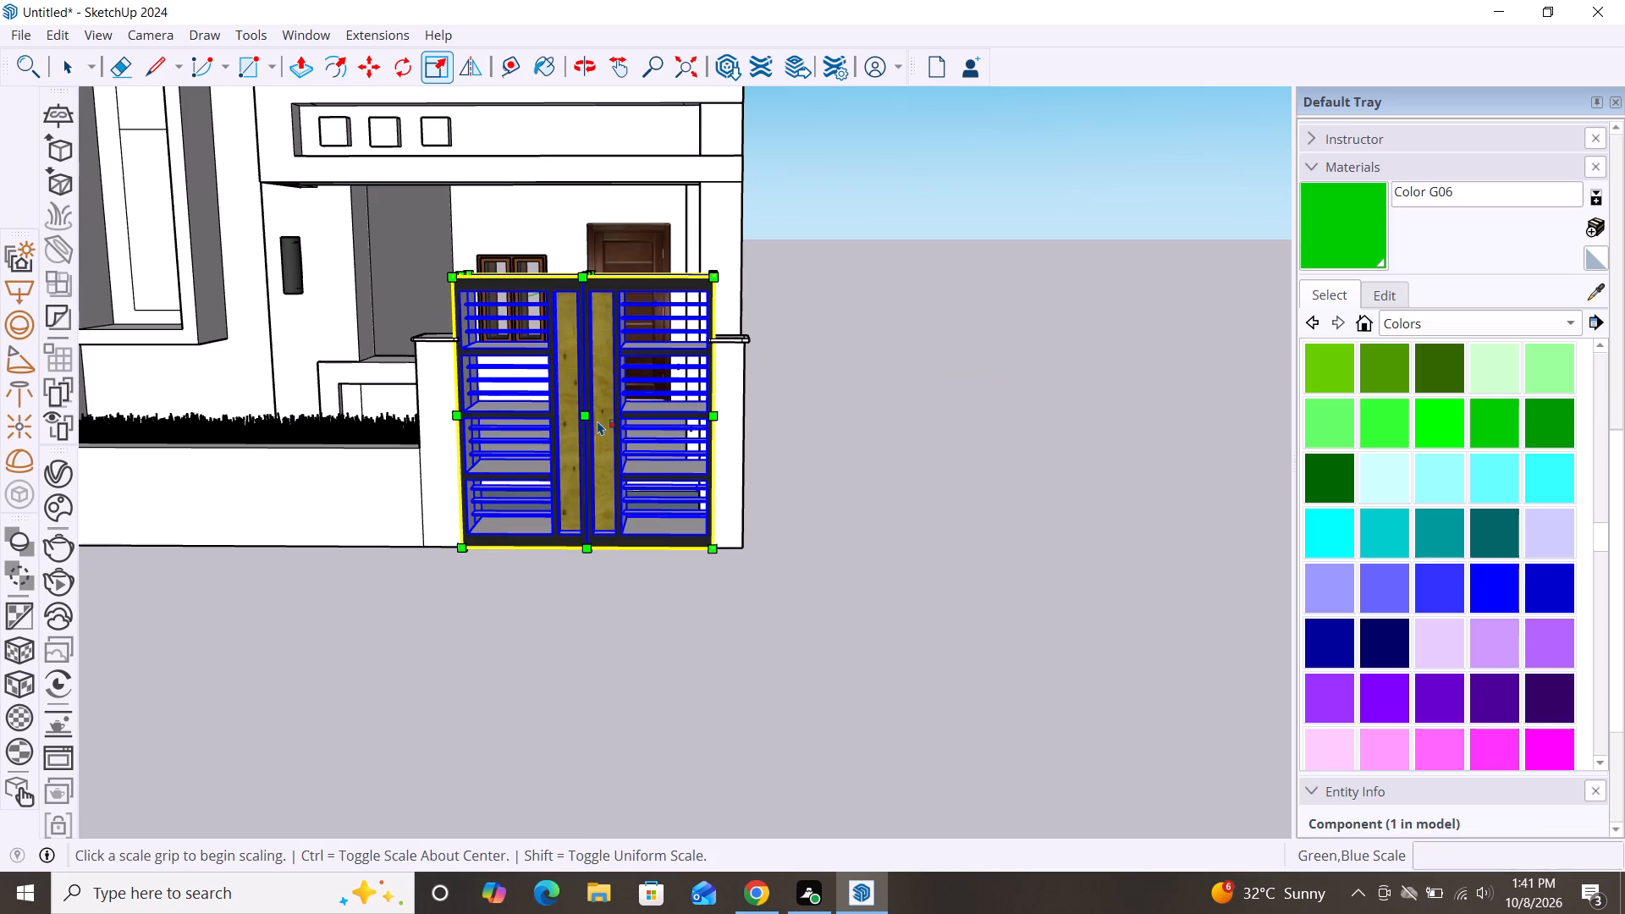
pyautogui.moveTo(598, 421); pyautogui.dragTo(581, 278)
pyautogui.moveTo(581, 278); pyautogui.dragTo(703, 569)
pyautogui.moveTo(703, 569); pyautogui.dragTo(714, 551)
# Move the gate about 7' 5 7/8" forward, out from between the two entrance pillars.
pyautogui.press('m')
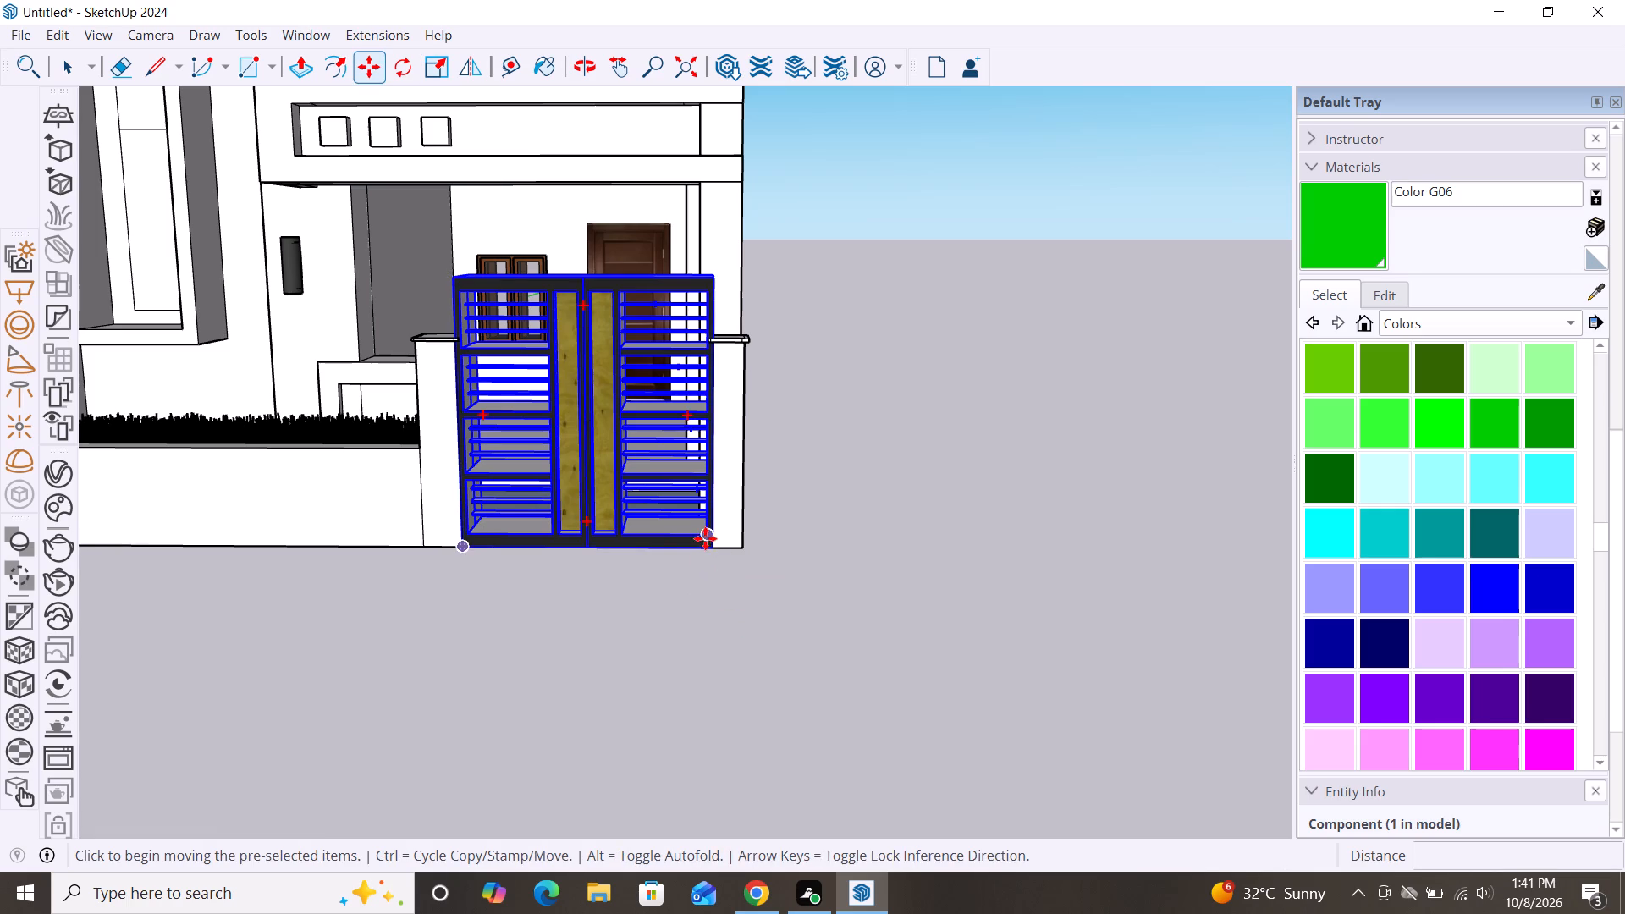
pyautogui.click(705, 538)
pyautogui.click(776, 672)
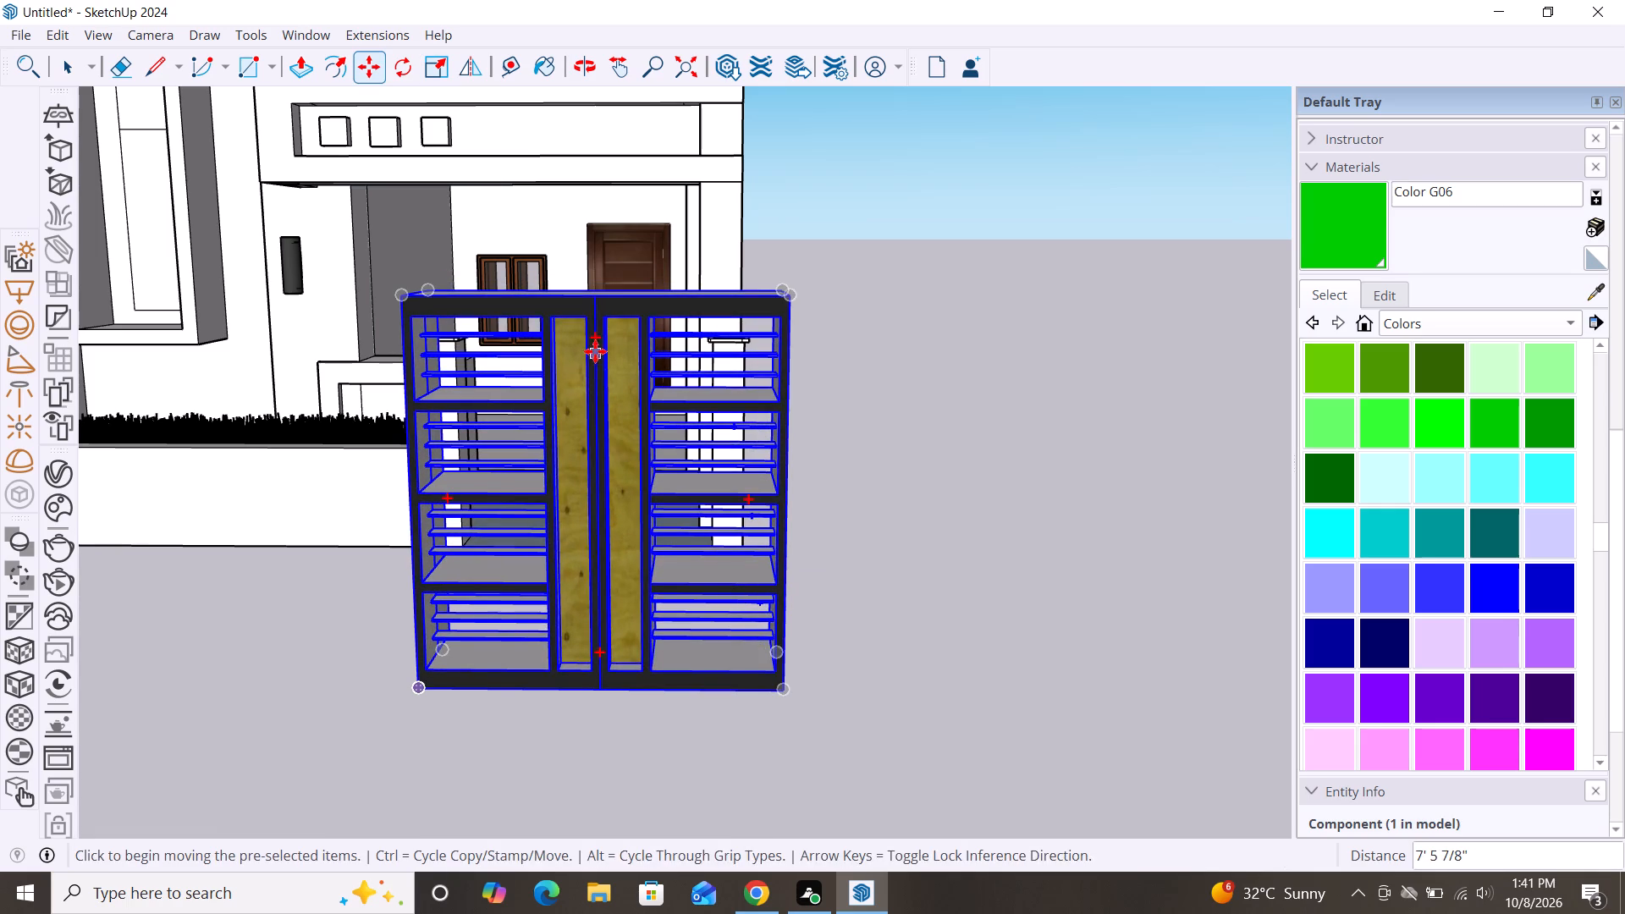
# Scale the gate from its top edge along green and blue to make it much lower in height.
pyautogui.press('s')
pyautogui.moveTo(594, 297); pyautogui.dragTo(616, 478)
pyautogui.click(616, 478)
pyautogui.press('space')
pyautogui.click(847, 498)
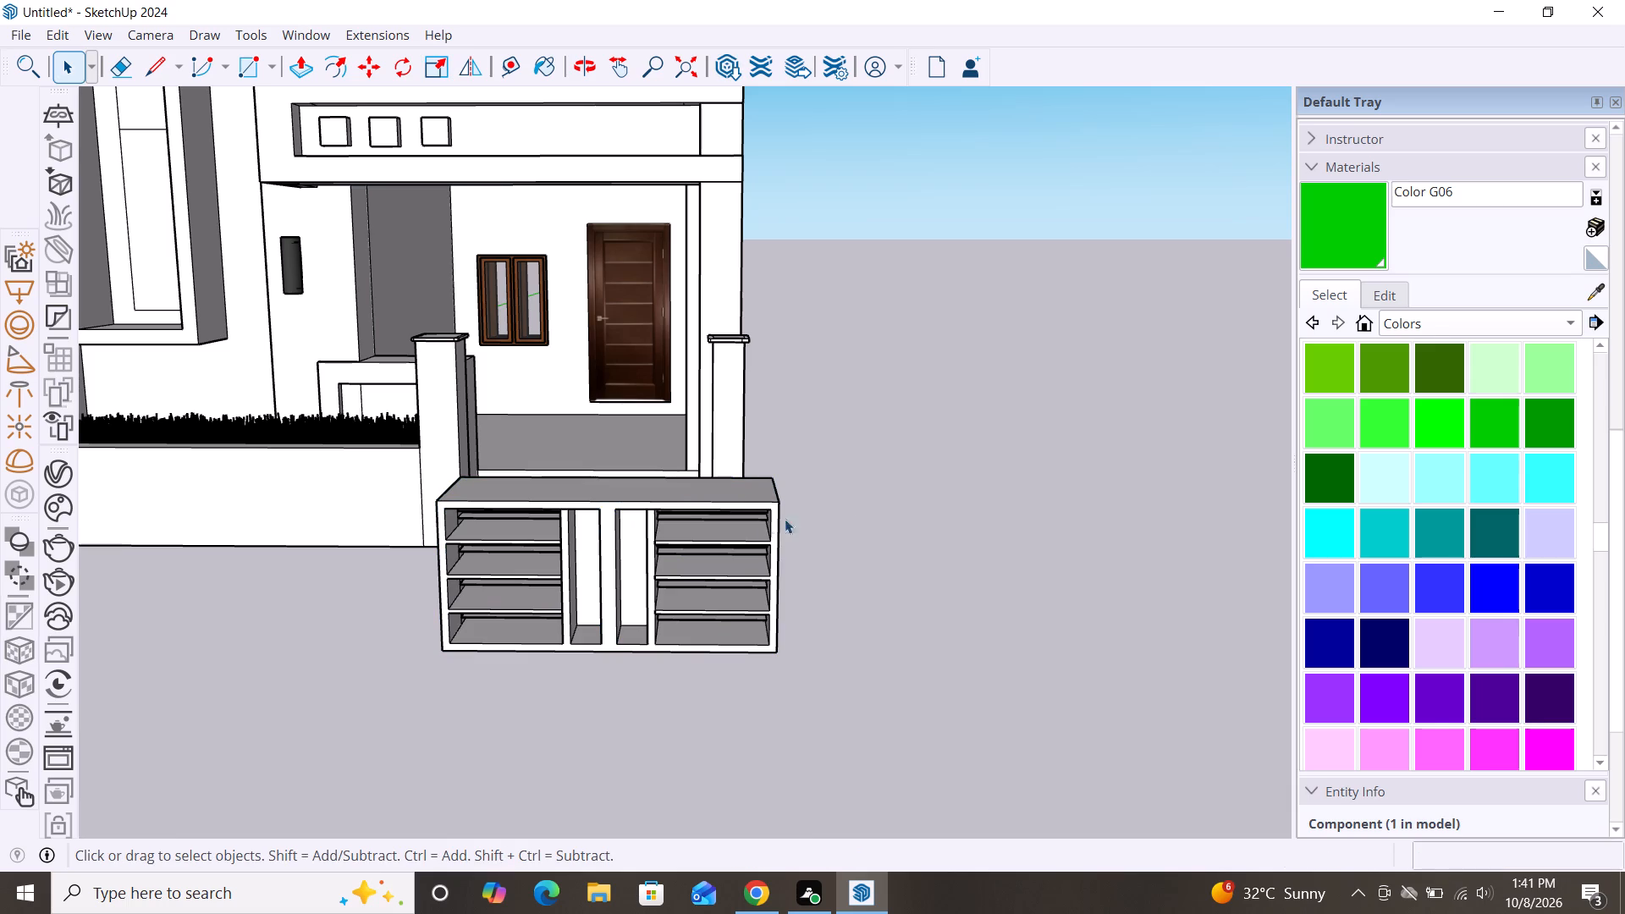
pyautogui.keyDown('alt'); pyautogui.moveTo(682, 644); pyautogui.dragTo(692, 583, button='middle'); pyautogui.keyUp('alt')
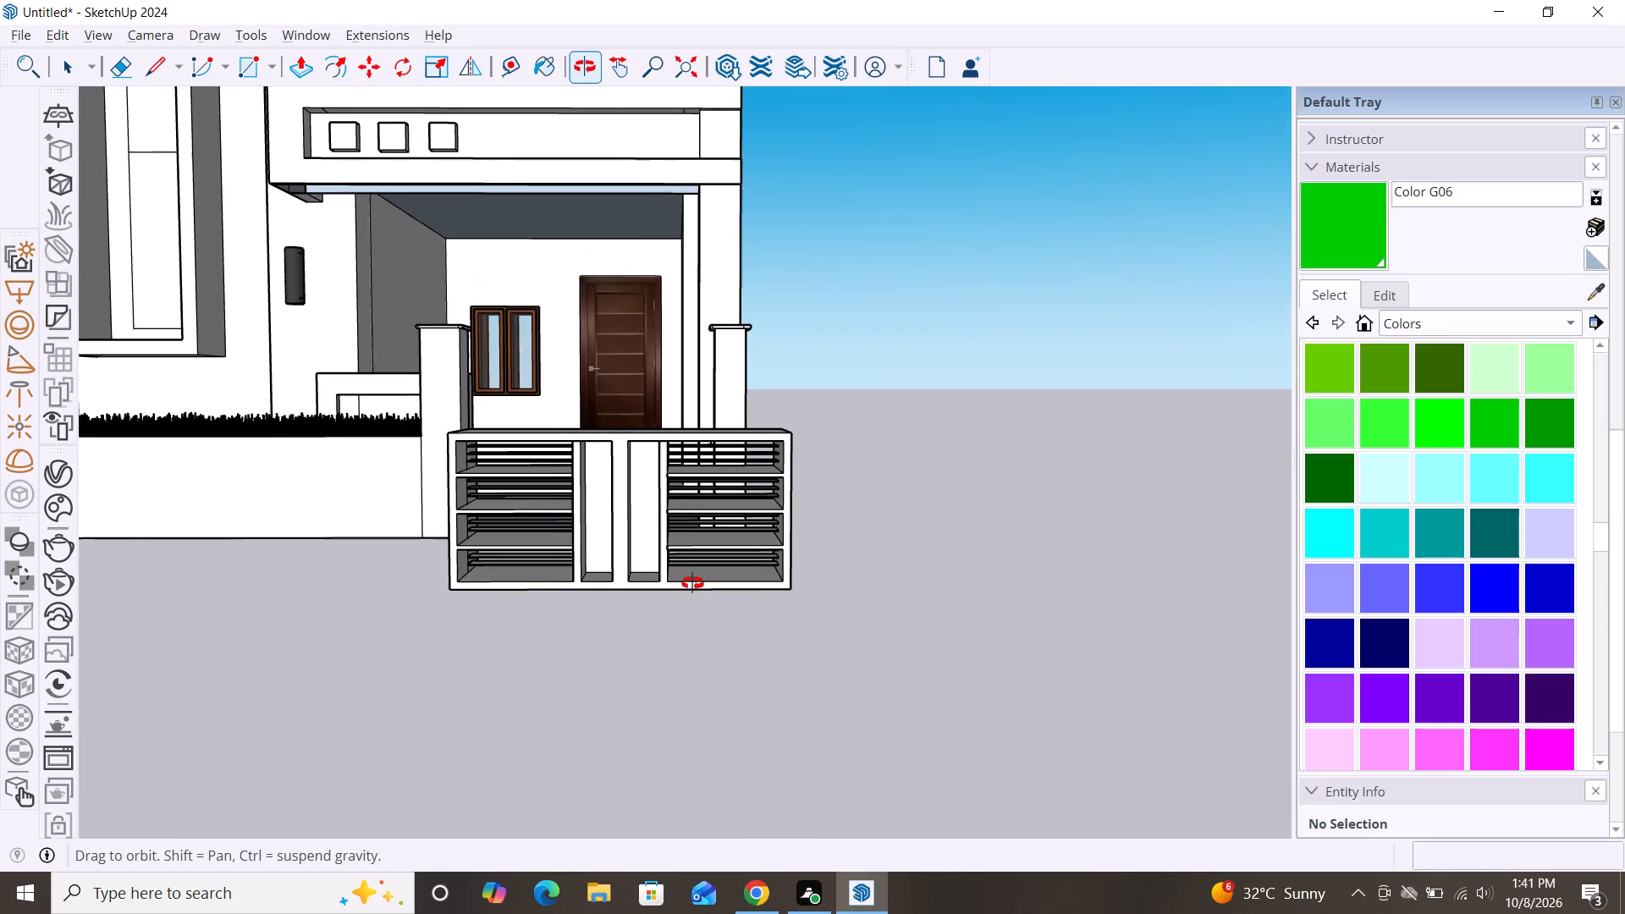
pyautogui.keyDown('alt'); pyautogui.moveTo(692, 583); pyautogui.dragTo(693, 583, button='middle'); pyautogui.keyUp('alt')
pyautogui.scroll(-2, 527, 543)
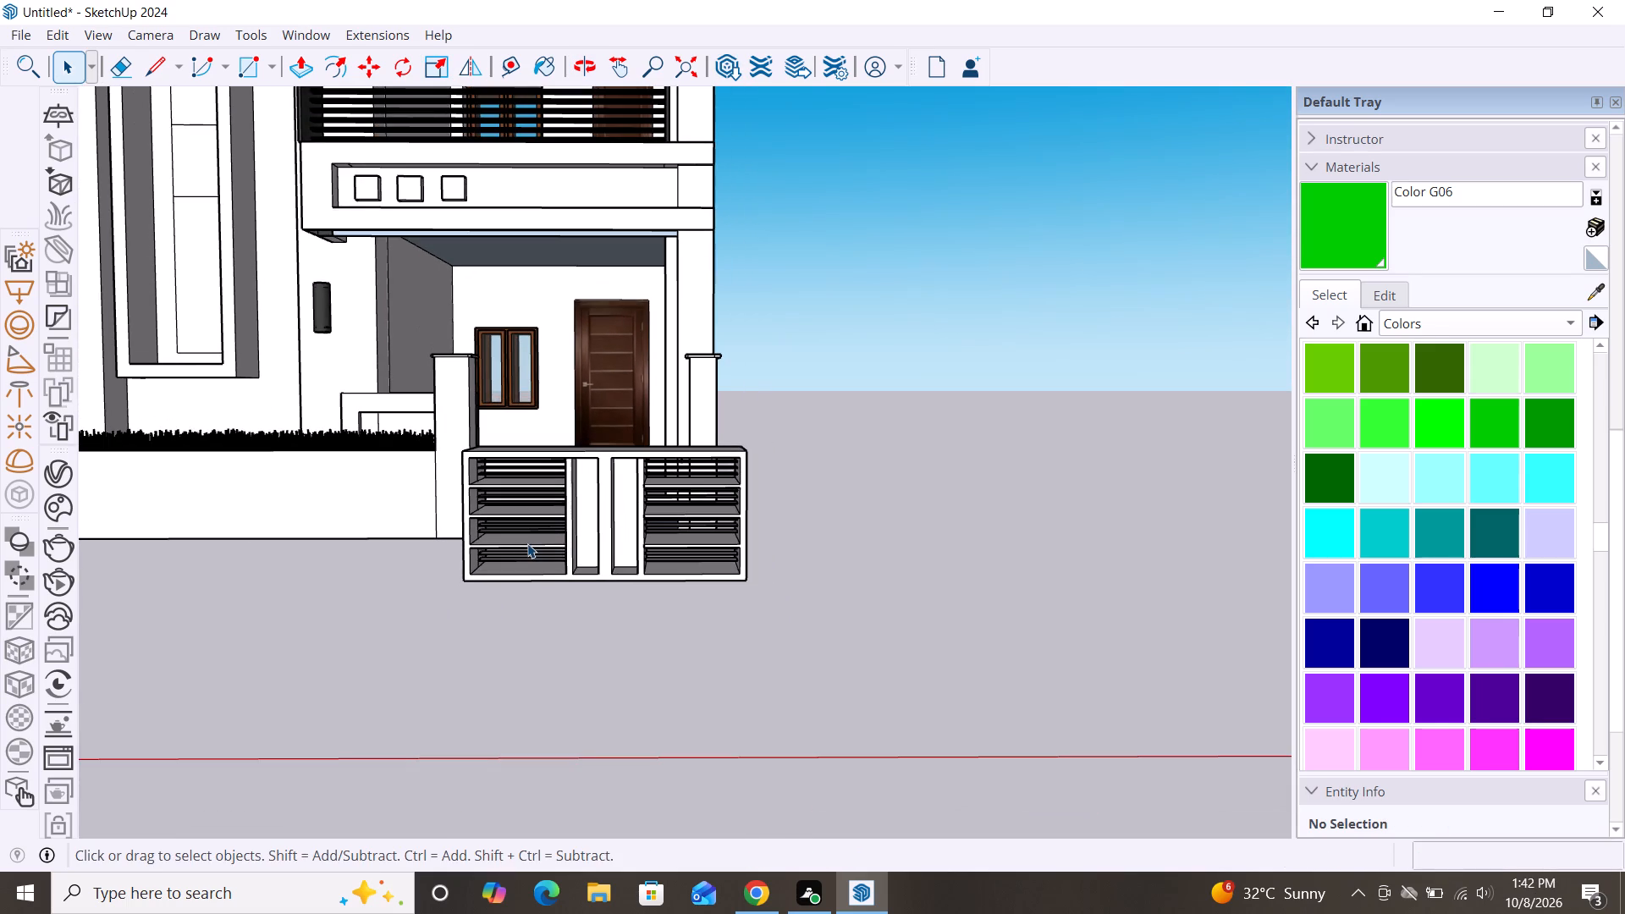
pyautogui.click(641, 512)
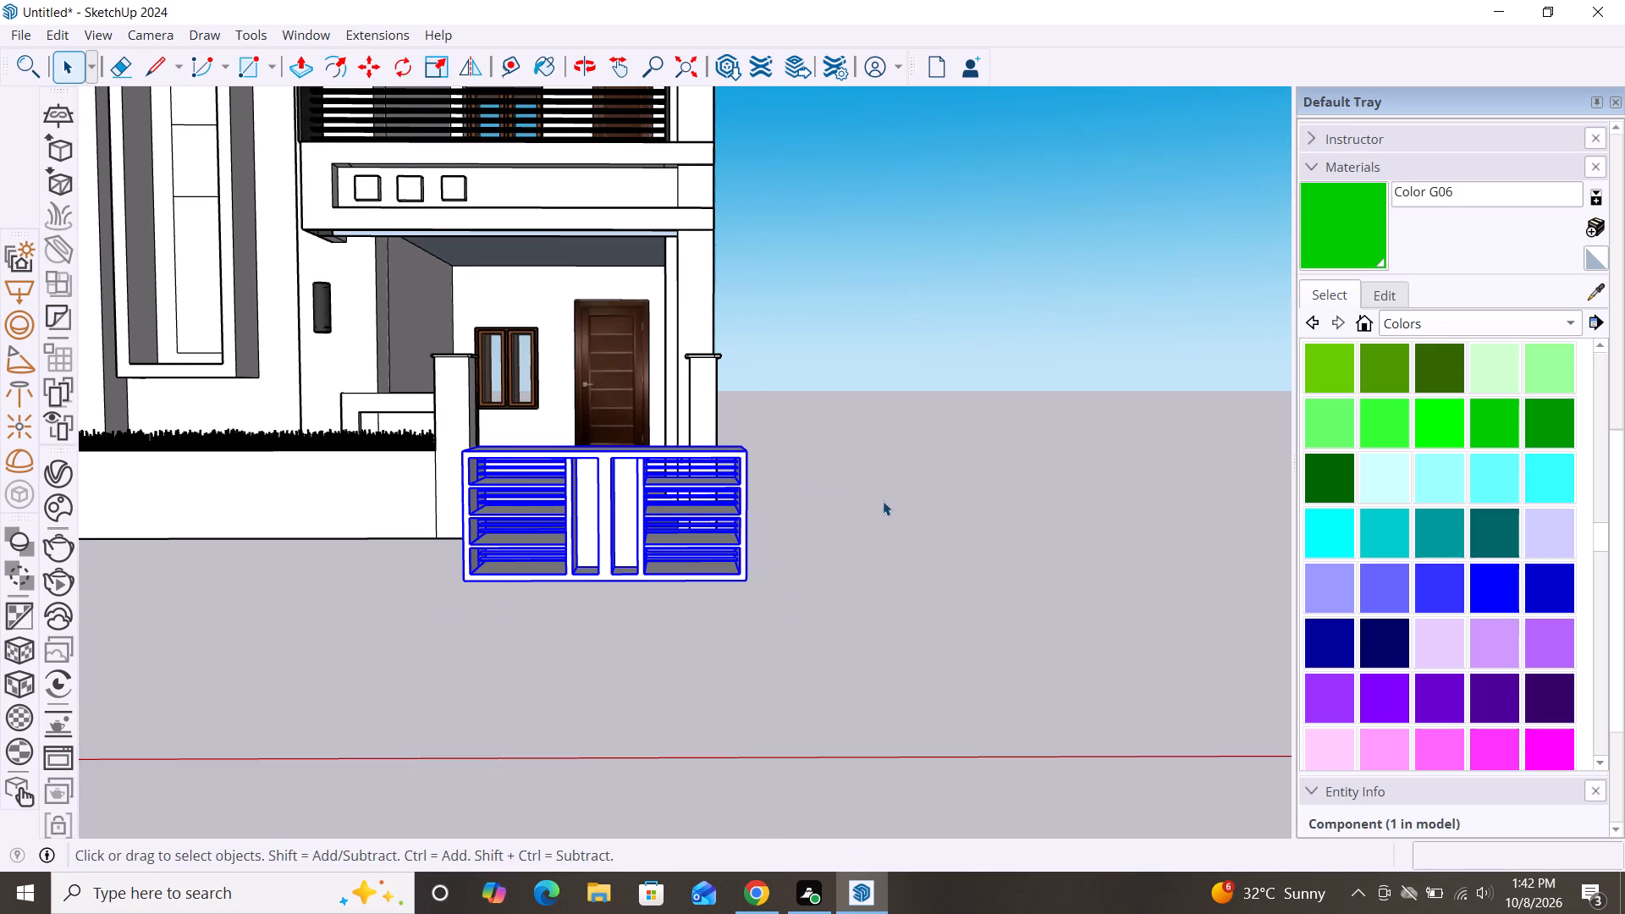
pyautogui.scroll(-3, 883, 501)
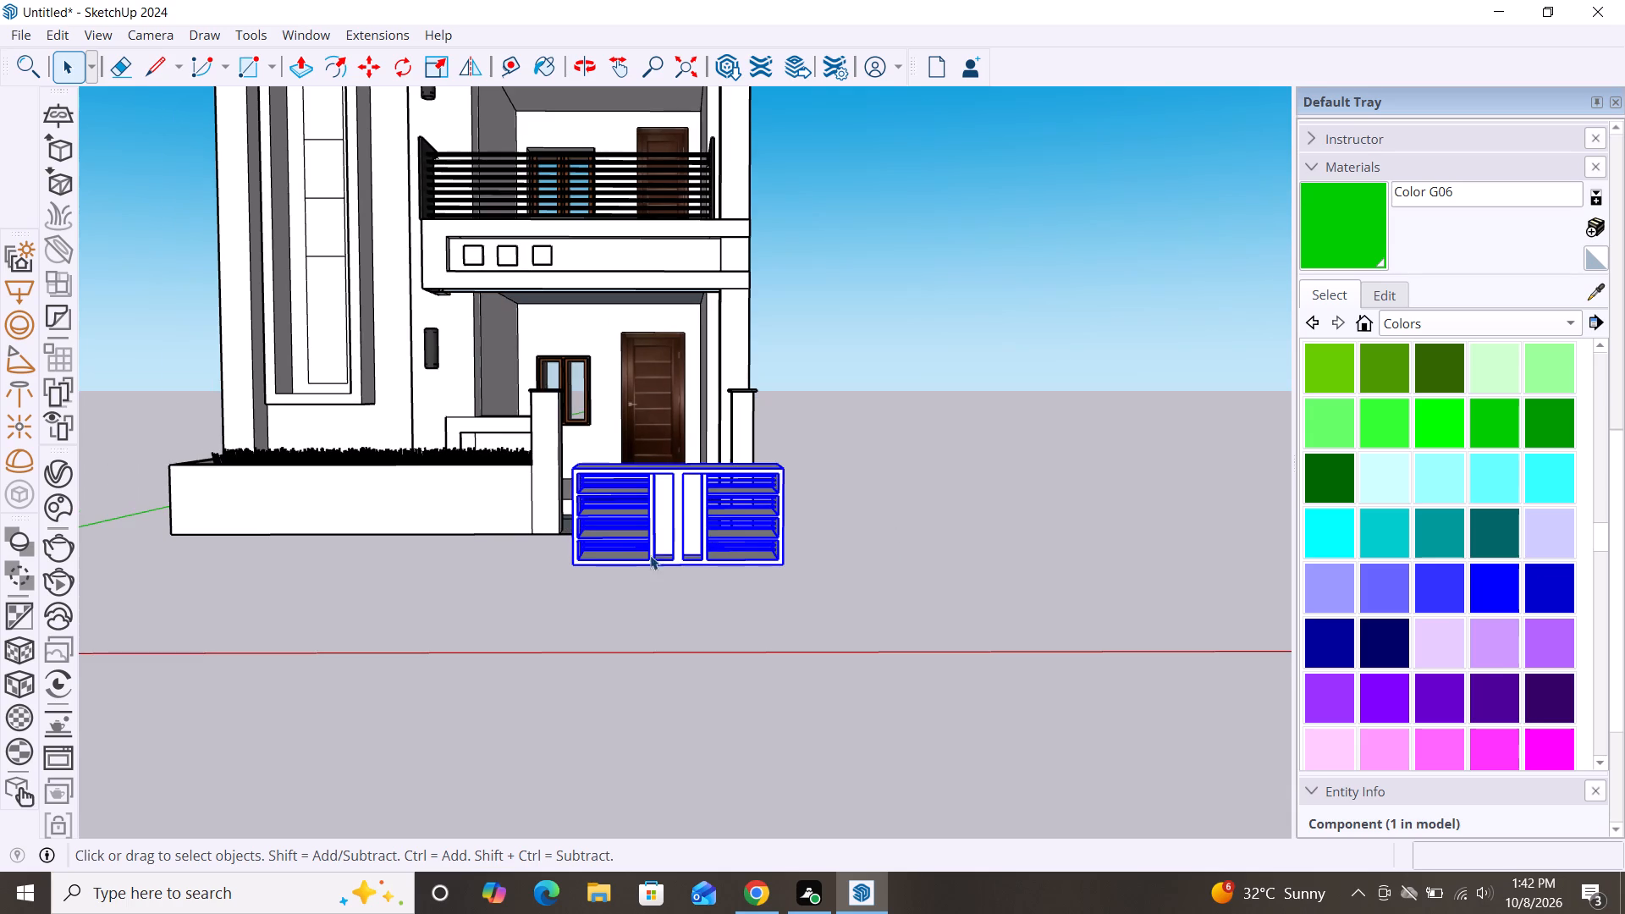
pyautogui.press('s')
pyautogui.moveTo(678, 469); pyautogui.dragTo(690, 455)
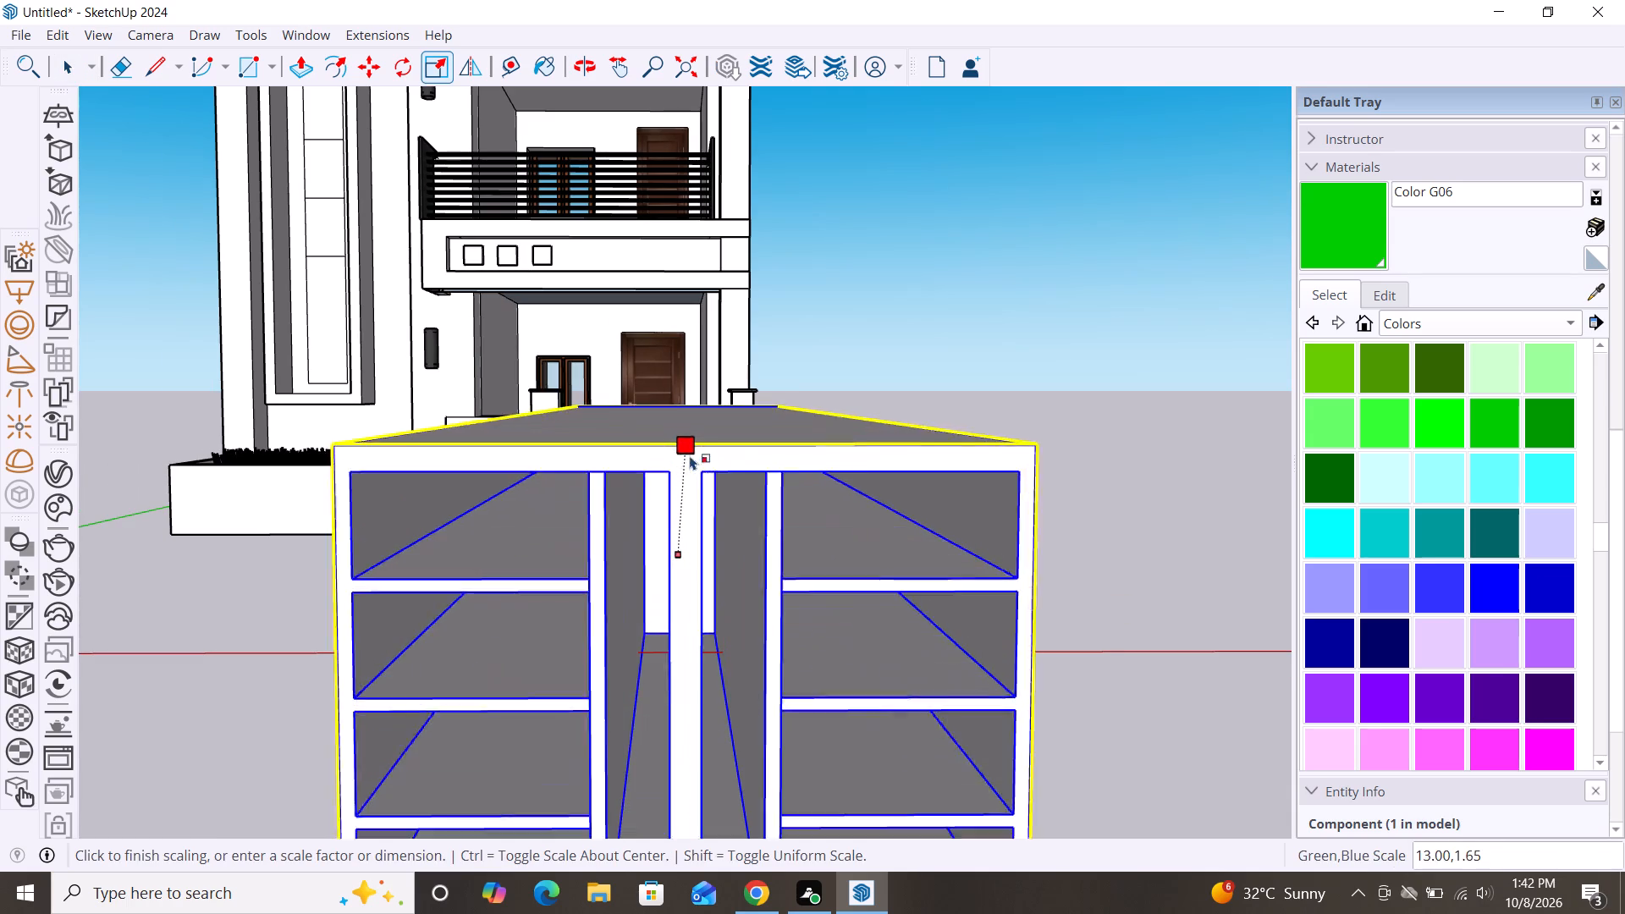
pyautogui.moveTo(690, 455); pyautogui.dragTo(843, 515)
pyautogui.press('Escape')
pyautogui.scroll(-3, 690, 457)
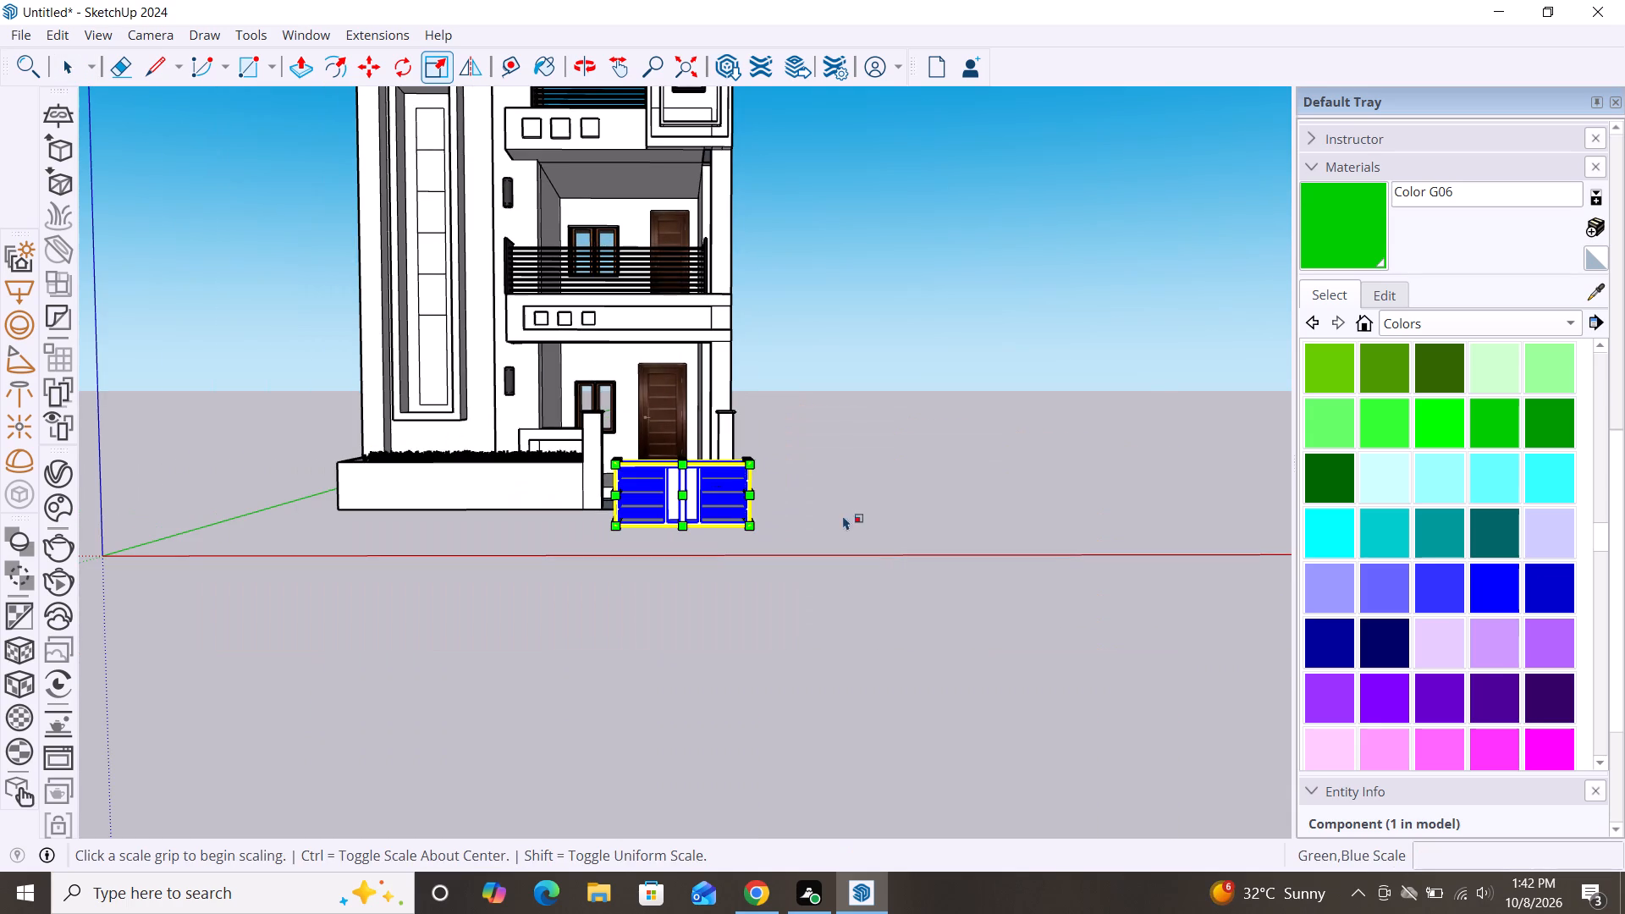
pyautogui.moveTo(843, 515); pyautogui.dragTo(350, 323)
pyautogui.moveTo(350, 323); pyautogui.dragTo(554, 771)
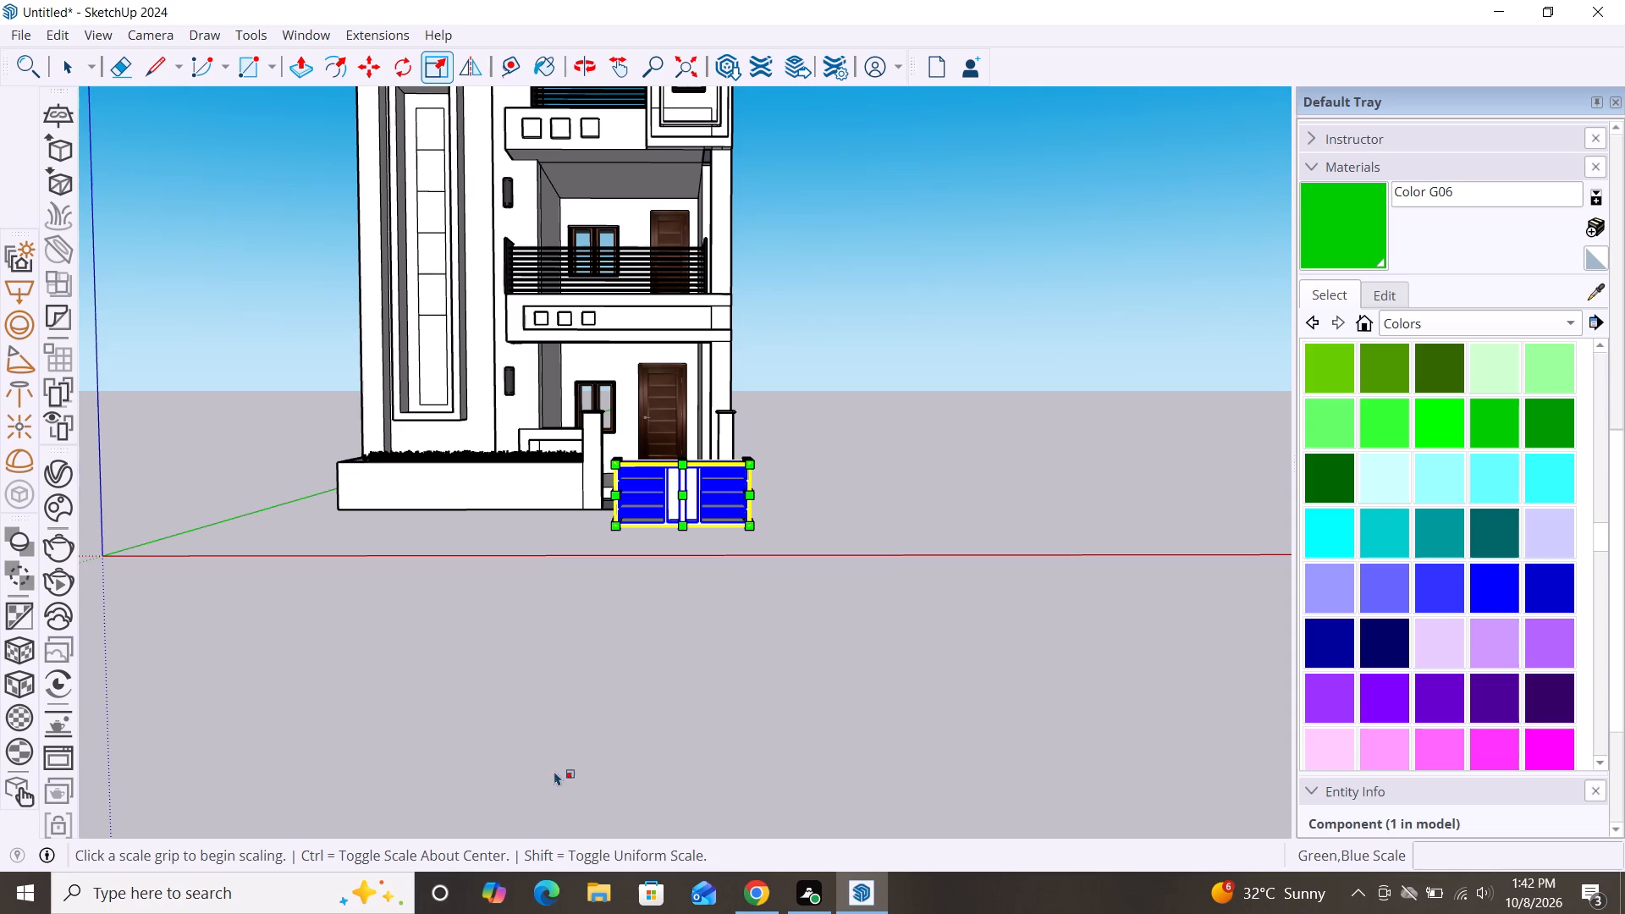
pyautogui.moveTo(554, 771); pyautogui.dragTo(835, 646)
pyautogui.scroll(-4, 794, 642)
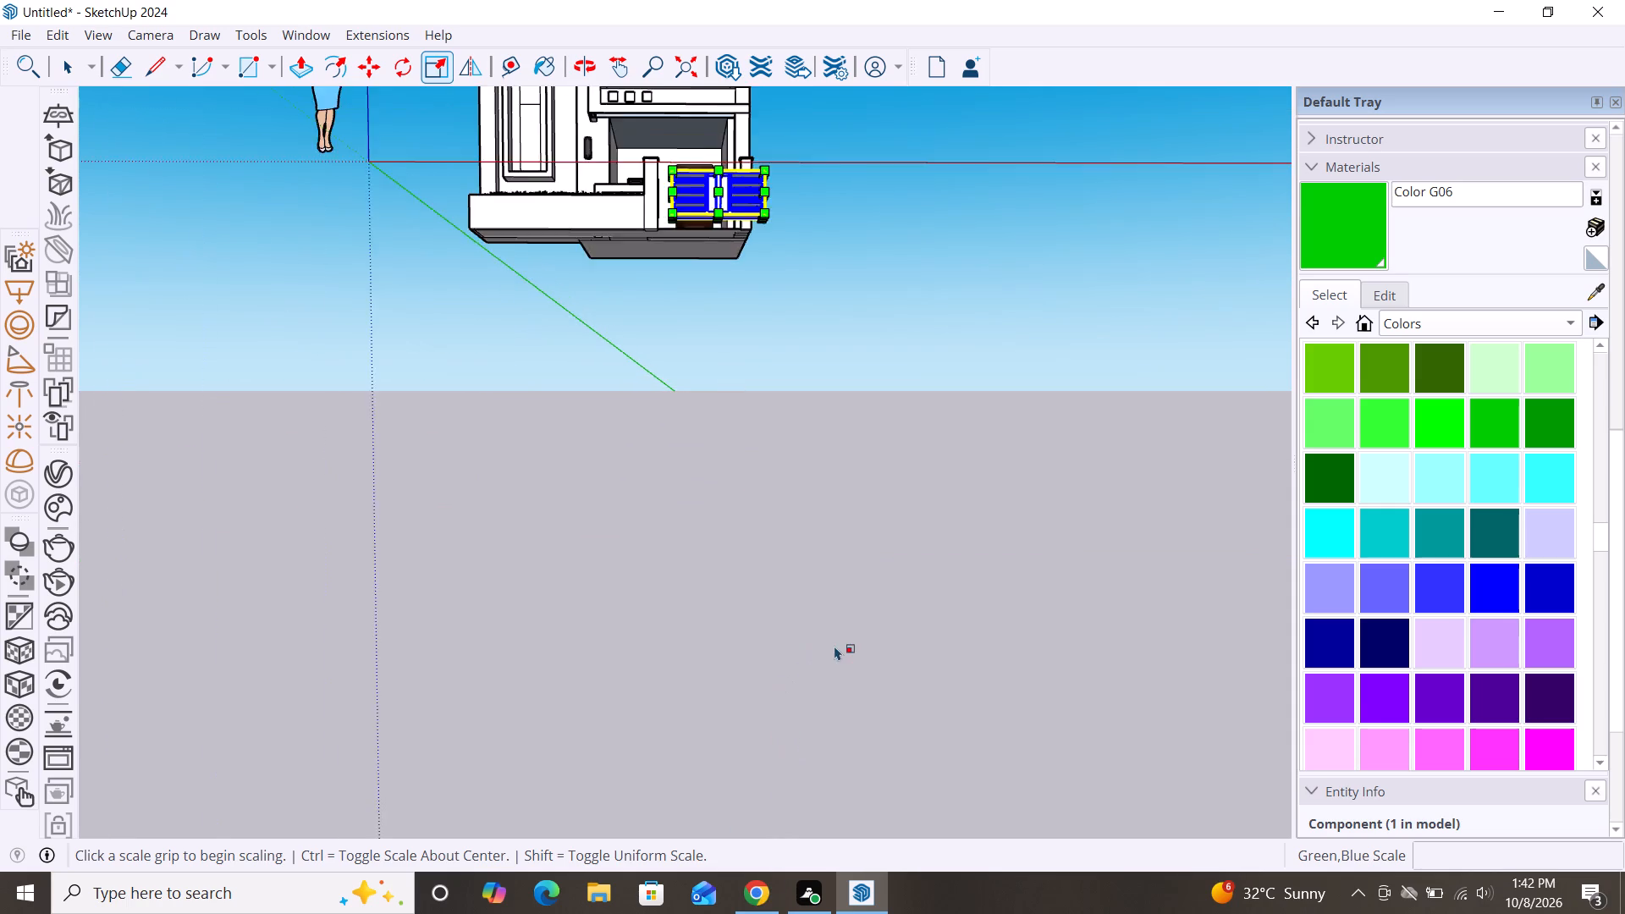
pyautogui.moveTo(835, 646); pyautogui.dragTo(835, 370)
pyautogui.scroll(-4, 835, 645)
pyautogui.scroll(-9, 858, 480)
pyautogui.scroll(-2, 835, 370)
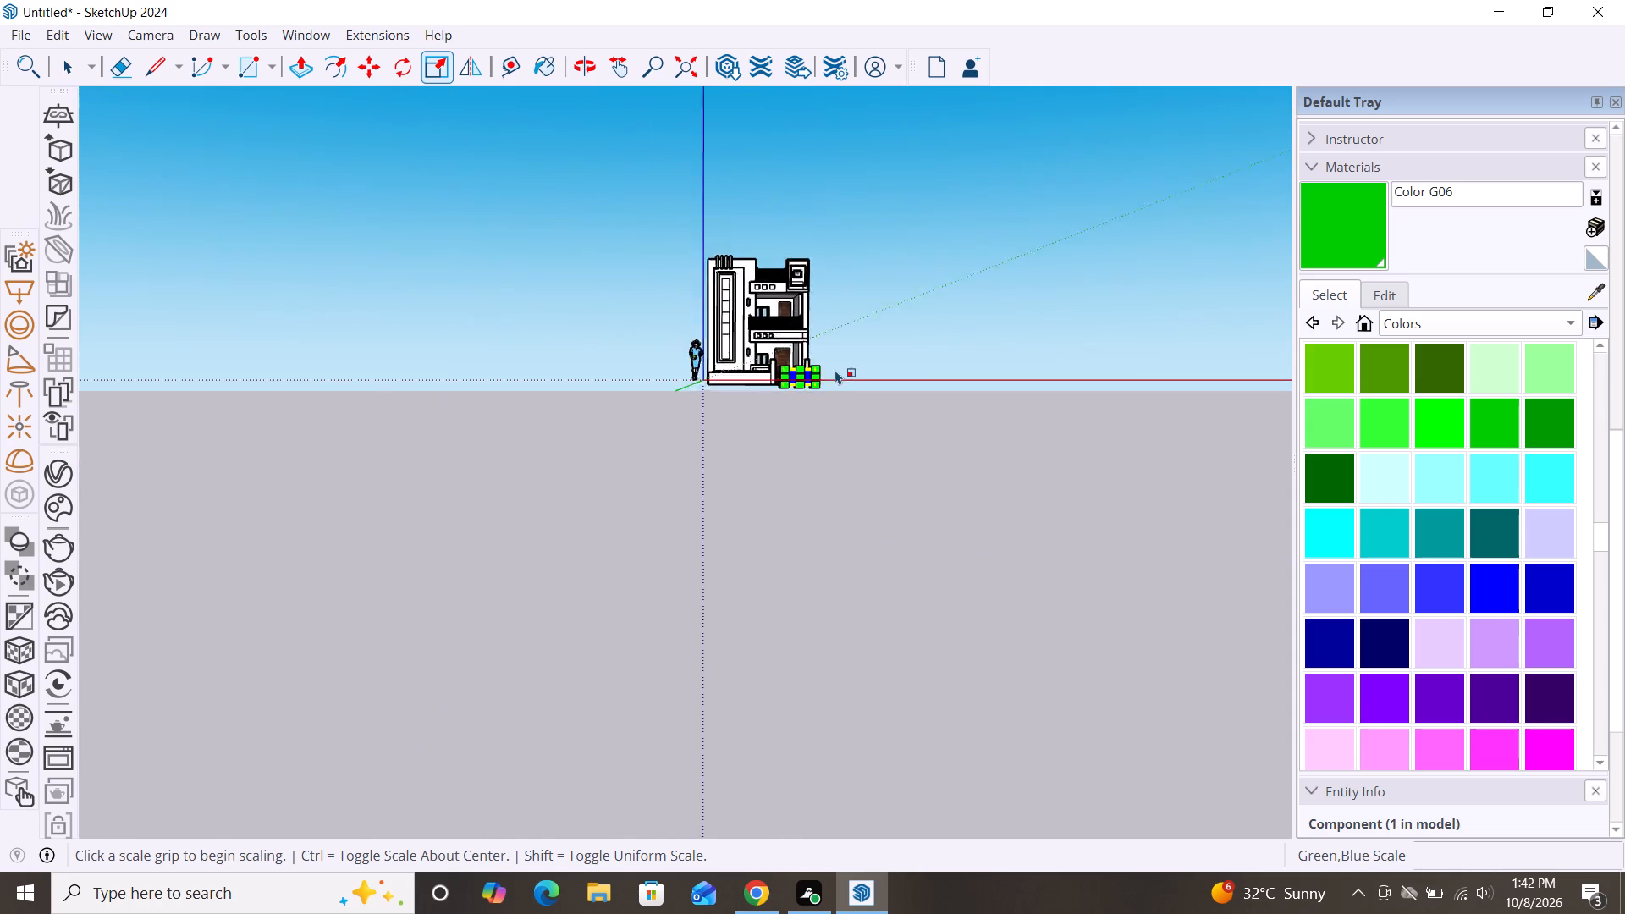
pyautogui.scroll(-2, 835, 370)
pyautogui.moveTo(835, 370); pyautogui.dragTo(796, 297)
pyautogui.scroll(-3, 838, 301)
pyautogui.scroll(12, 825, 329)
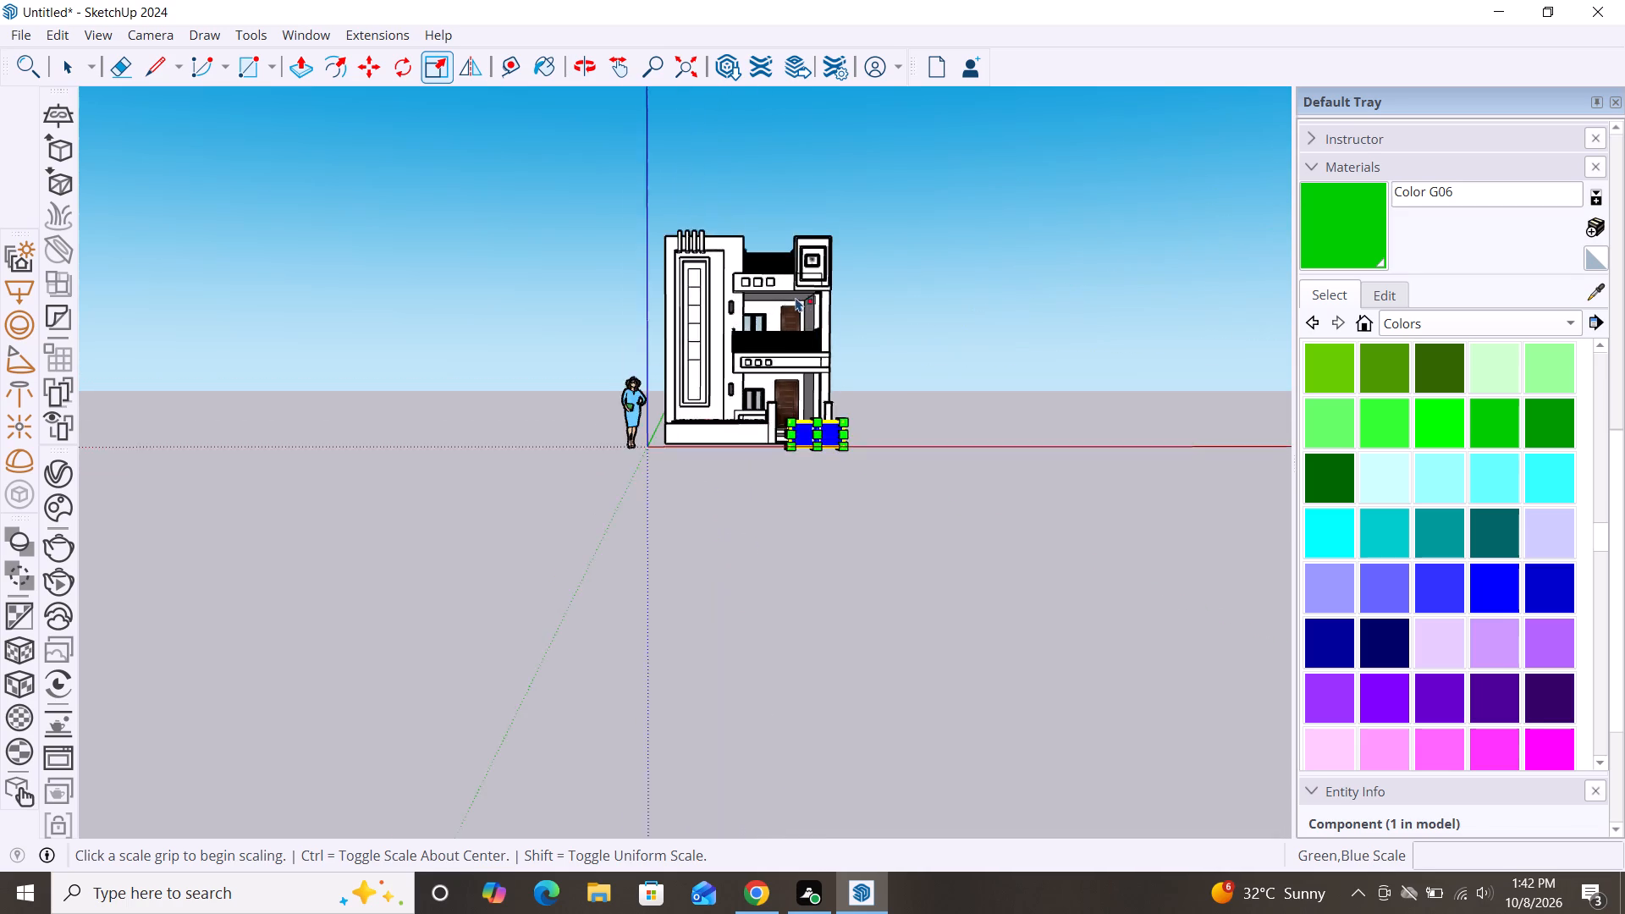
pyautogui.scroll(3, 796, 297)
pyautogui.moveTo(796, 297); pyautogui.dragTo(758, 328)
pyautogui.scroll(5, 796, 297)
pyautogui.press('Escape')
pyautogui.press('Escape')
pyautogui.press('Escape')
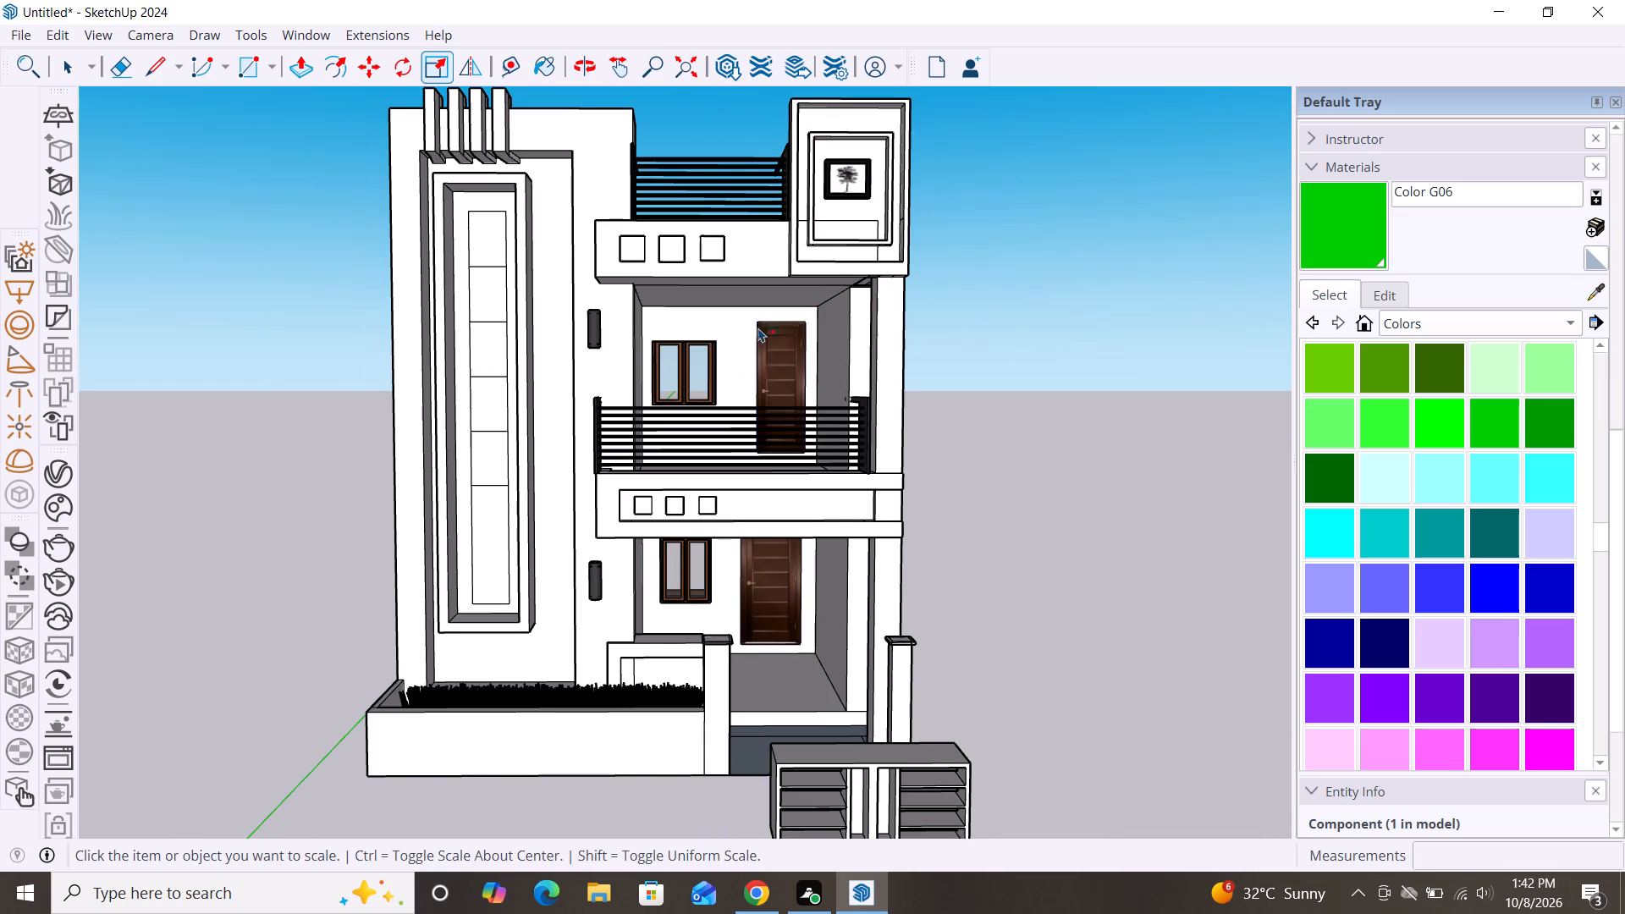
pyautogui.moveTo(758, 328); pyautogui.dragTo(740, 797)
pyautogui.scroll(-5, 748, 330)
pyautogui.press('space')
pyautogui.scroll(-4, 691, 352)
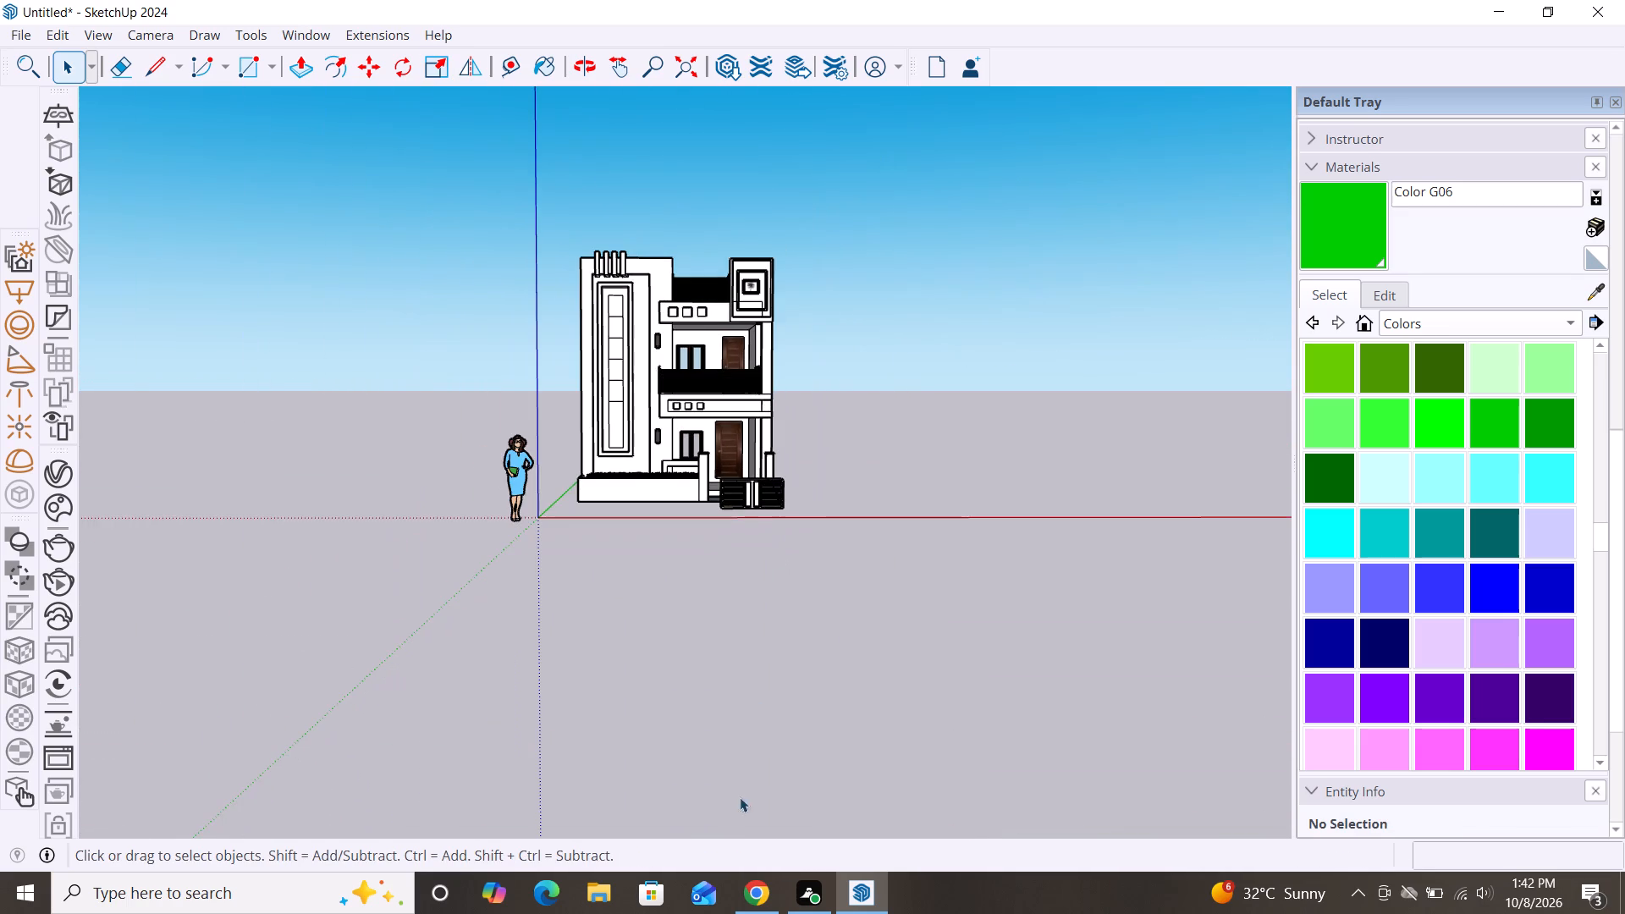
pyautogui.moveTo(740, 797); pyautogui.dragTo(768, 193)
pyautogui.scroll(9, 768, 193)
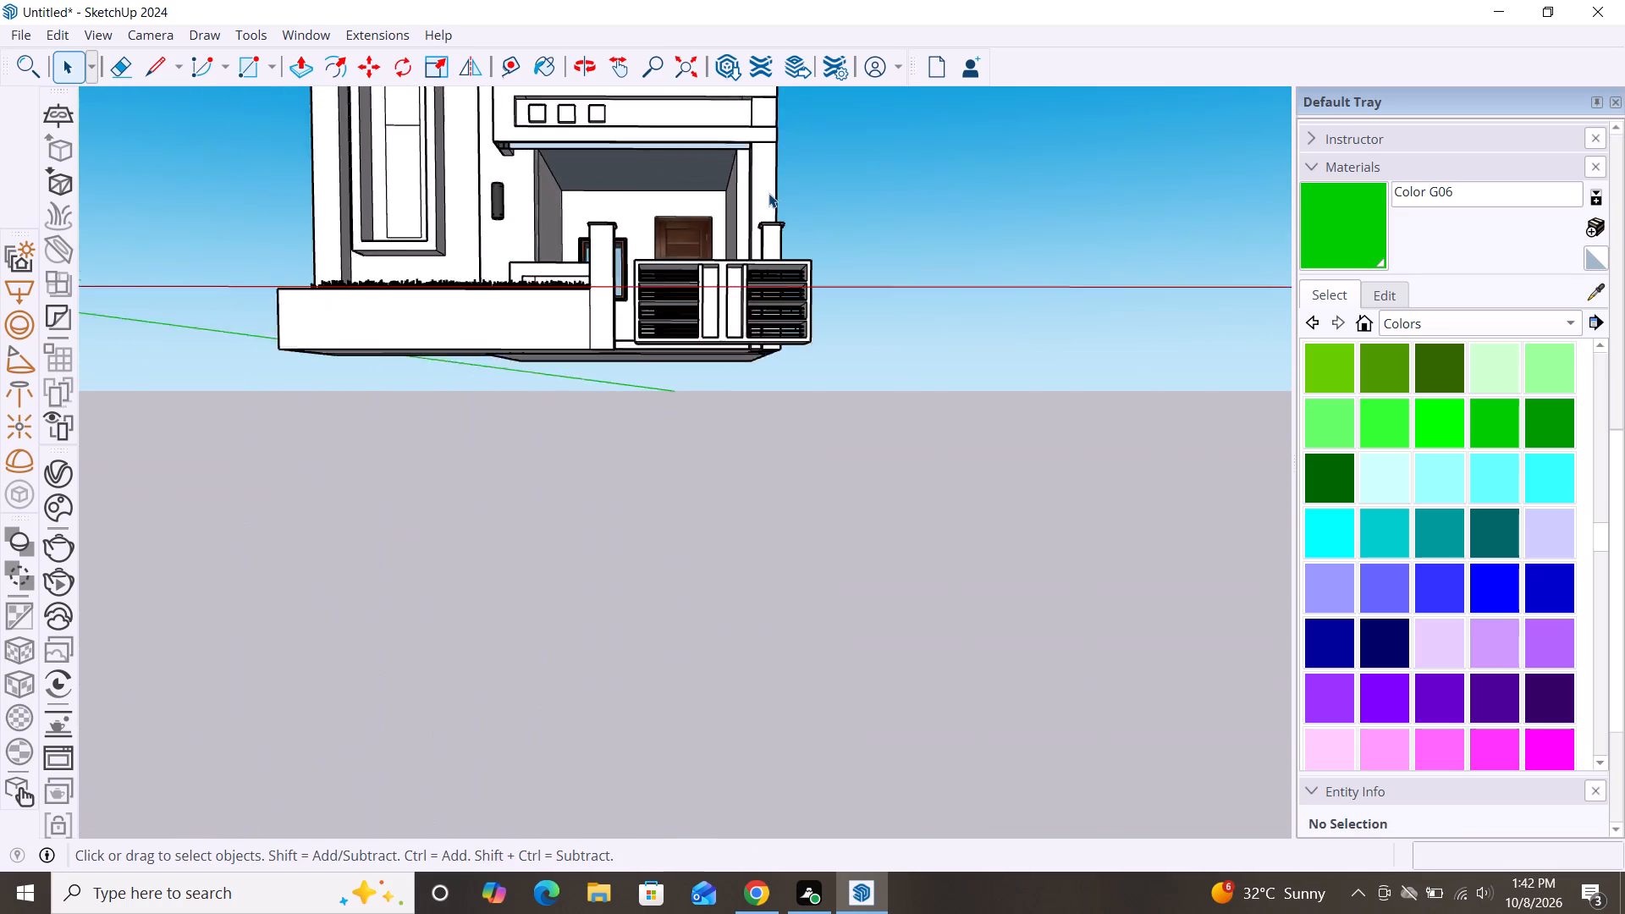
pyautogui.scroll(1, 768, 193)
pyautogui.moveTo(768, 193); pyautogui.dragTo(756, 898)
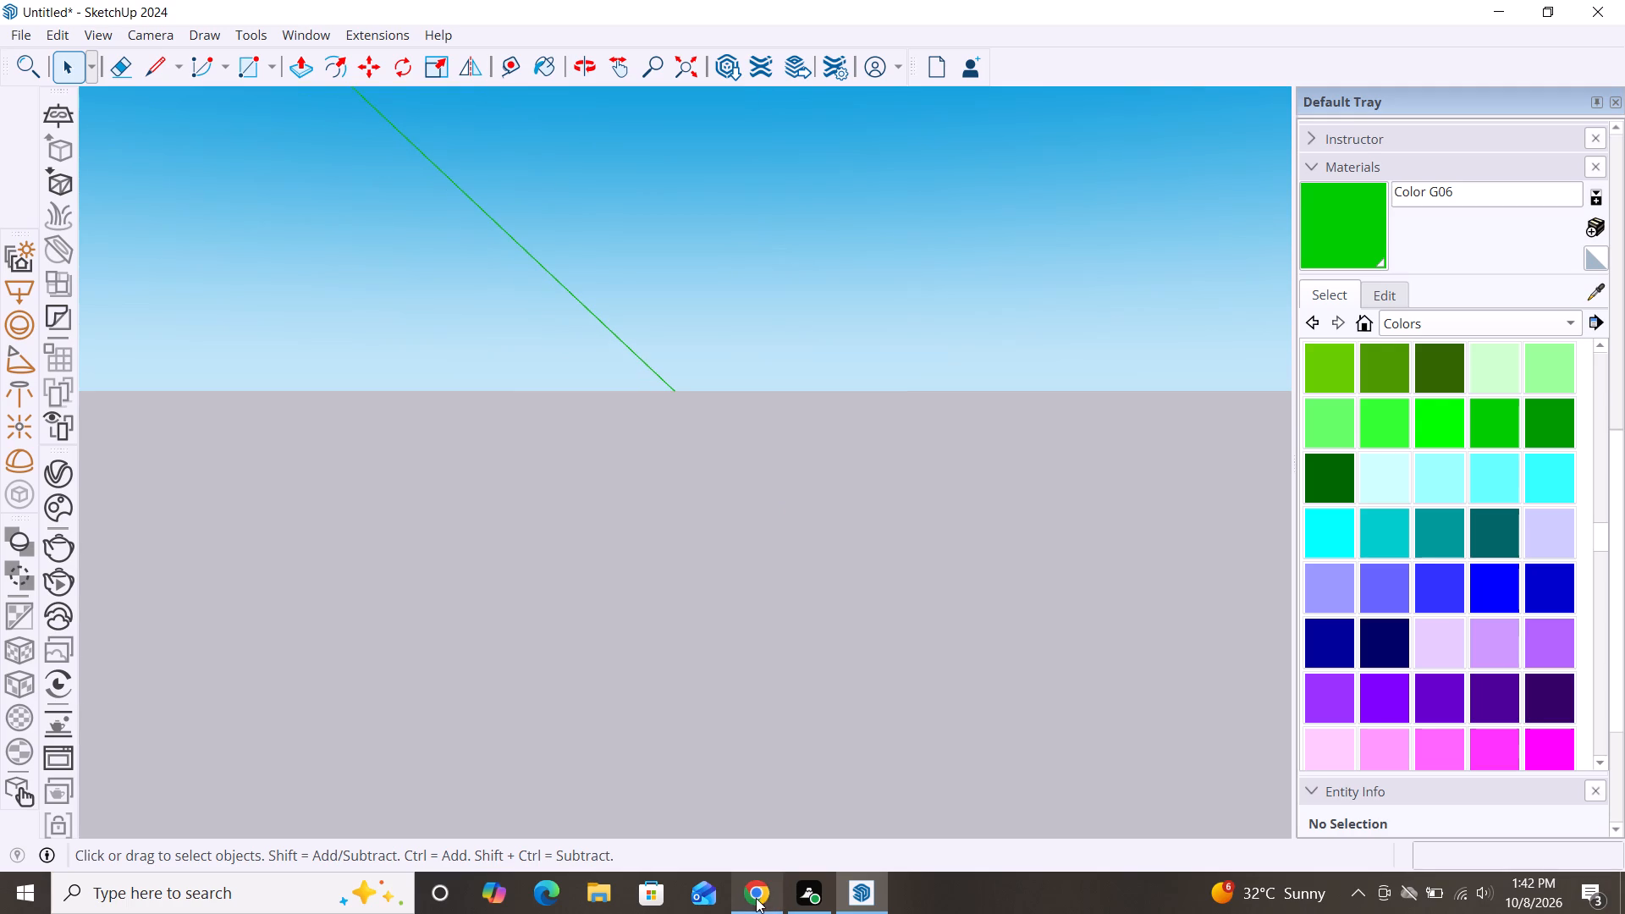
# Switch to the 3D Warehouse gate results in Chrome and download the 420 KB double gate with horizontal bars as a SketchUp file.
pyautogui.doubleClick(757, 894)
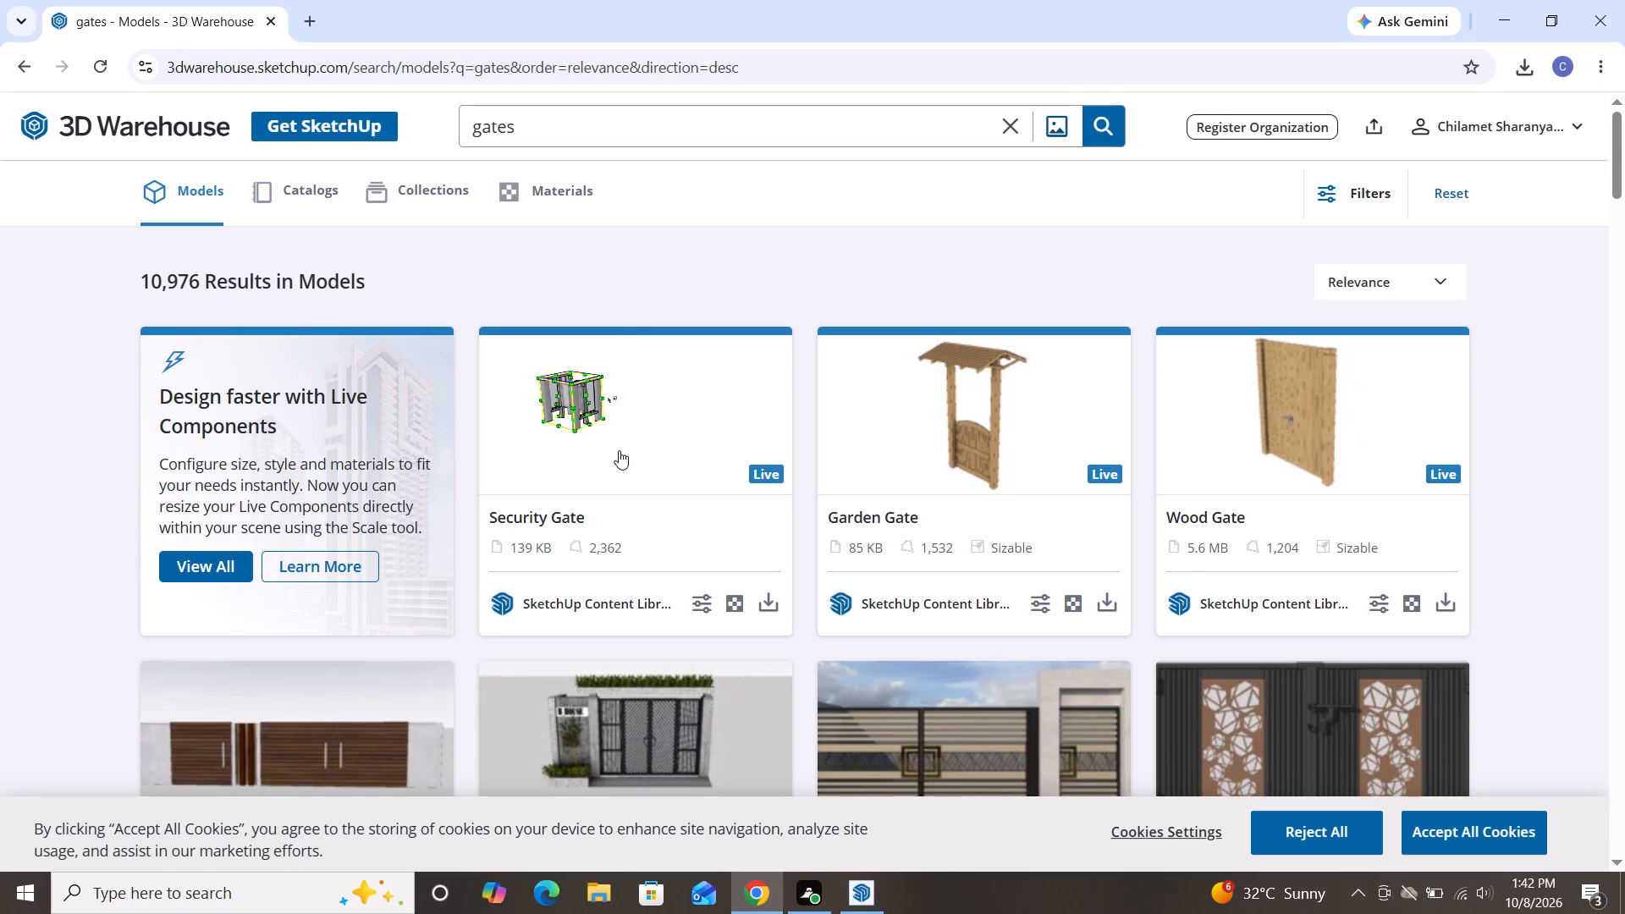
pyautogui.scroll(-1, 670, 470)
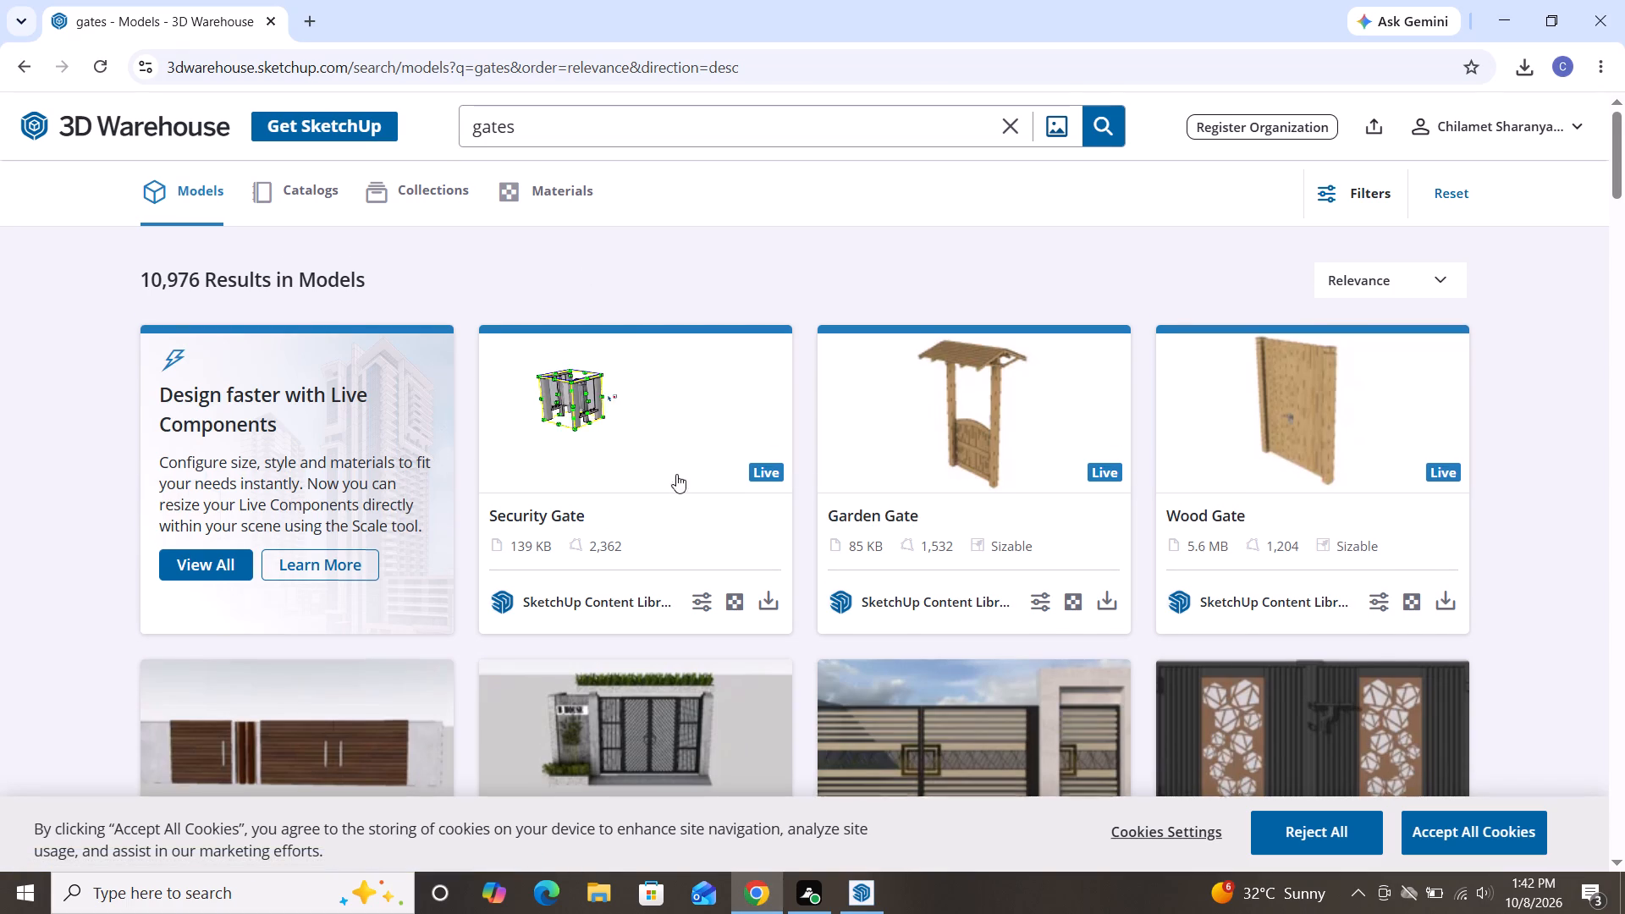
pyautogui.scroll(-5, 676, 474)
pyautogui.scroll(3, 697, 506)
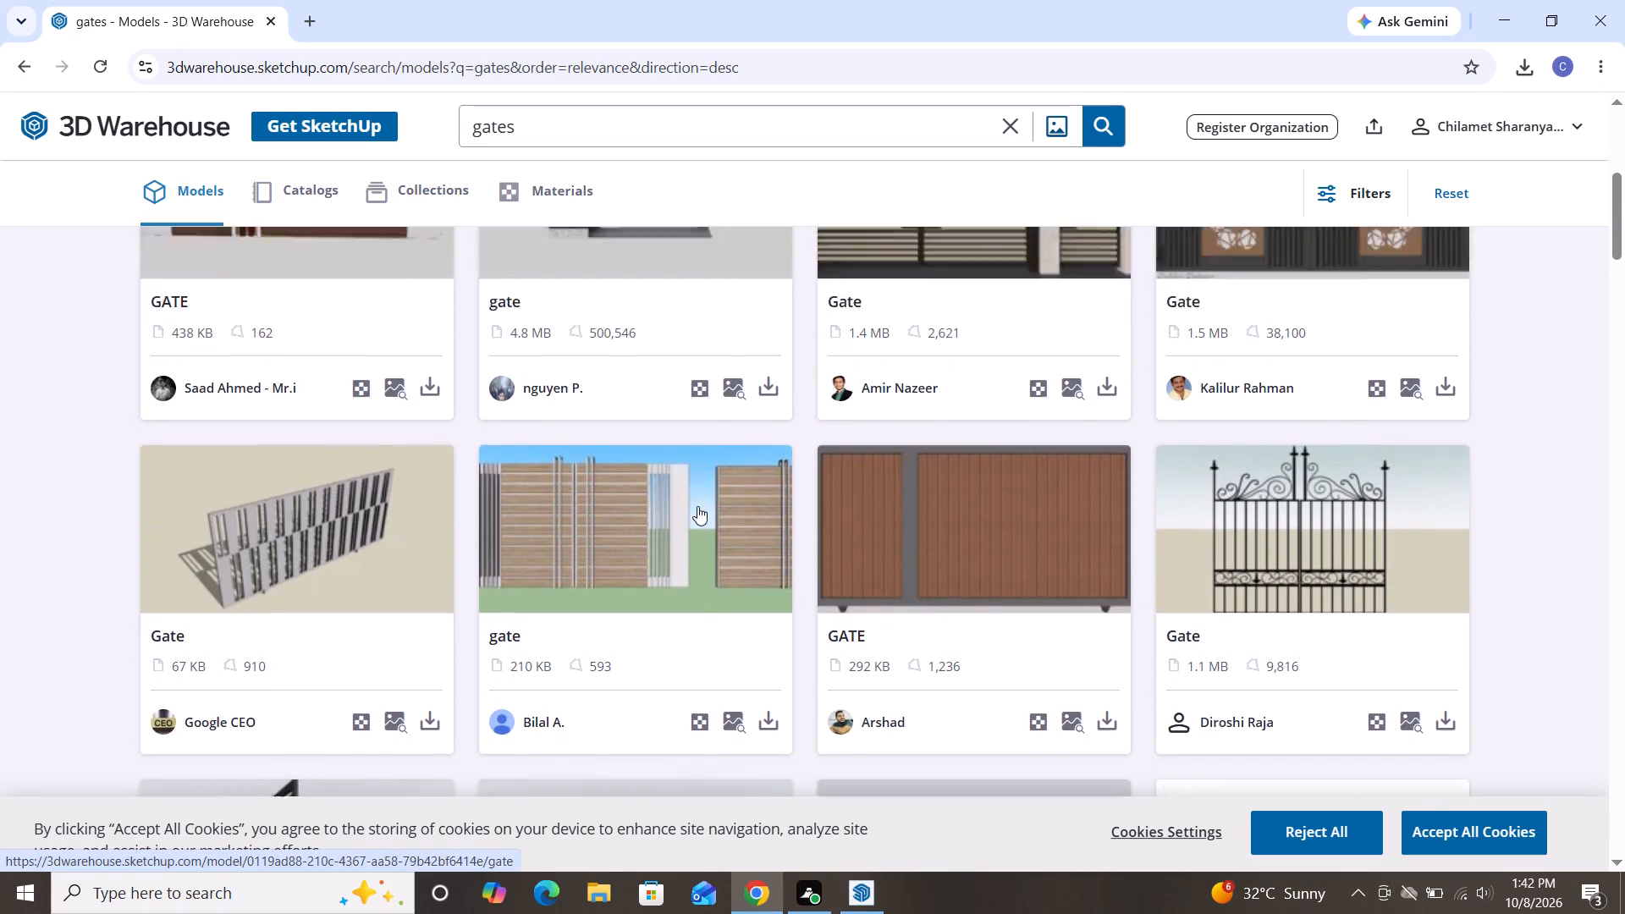
pyautogui.scroll(-6, 670, 481)
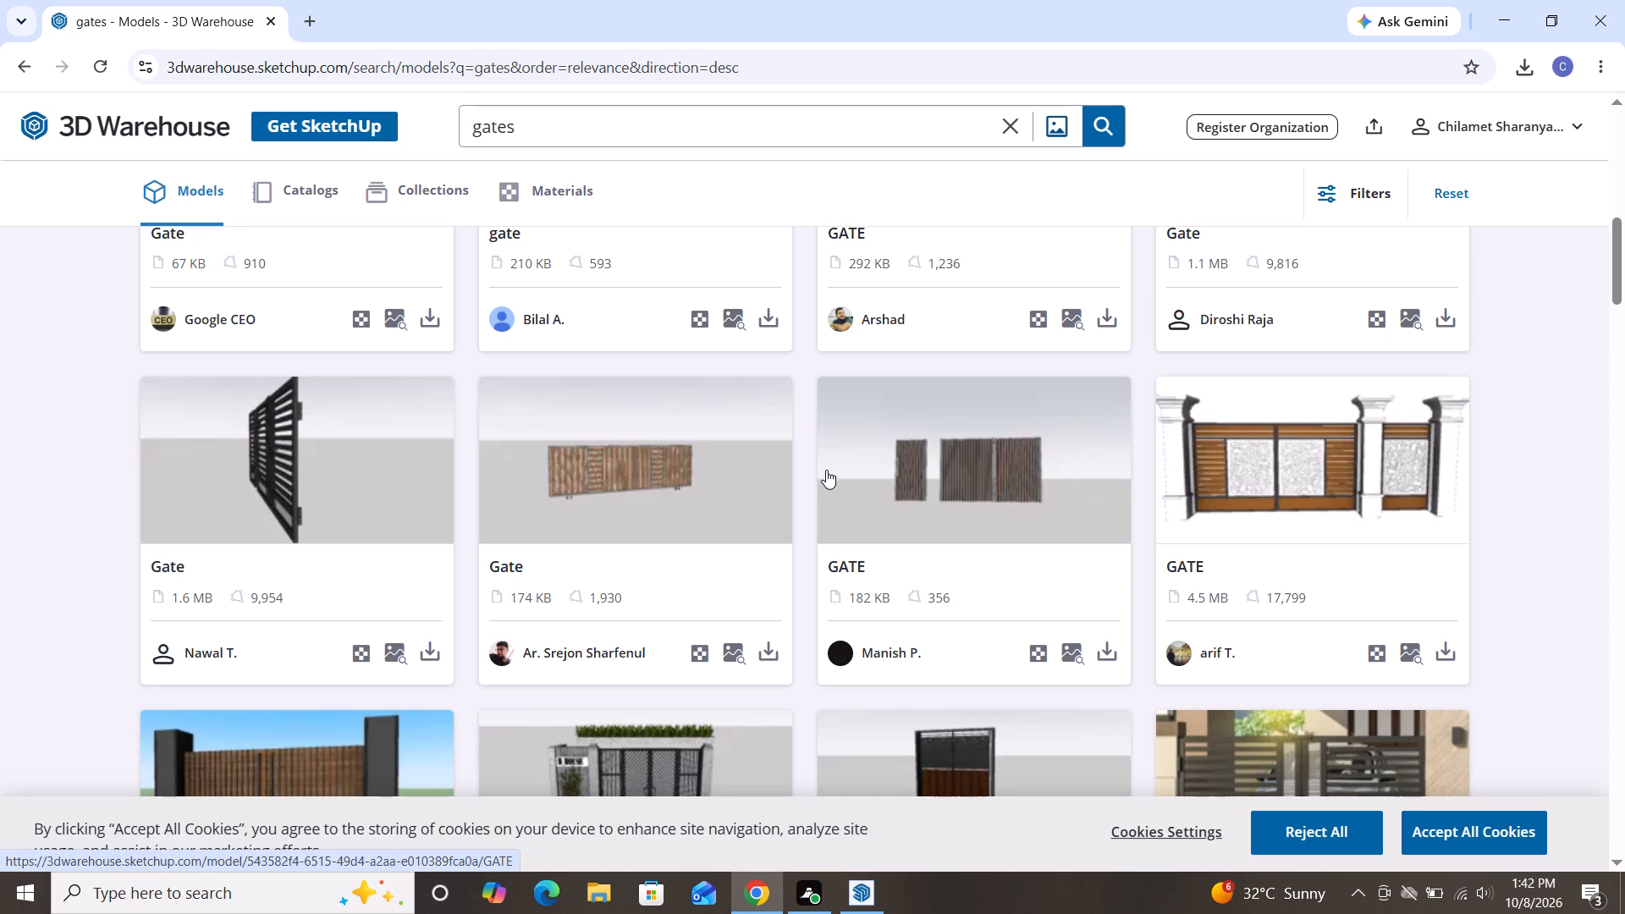
pyautogui.scroll(-3, 568, 525)
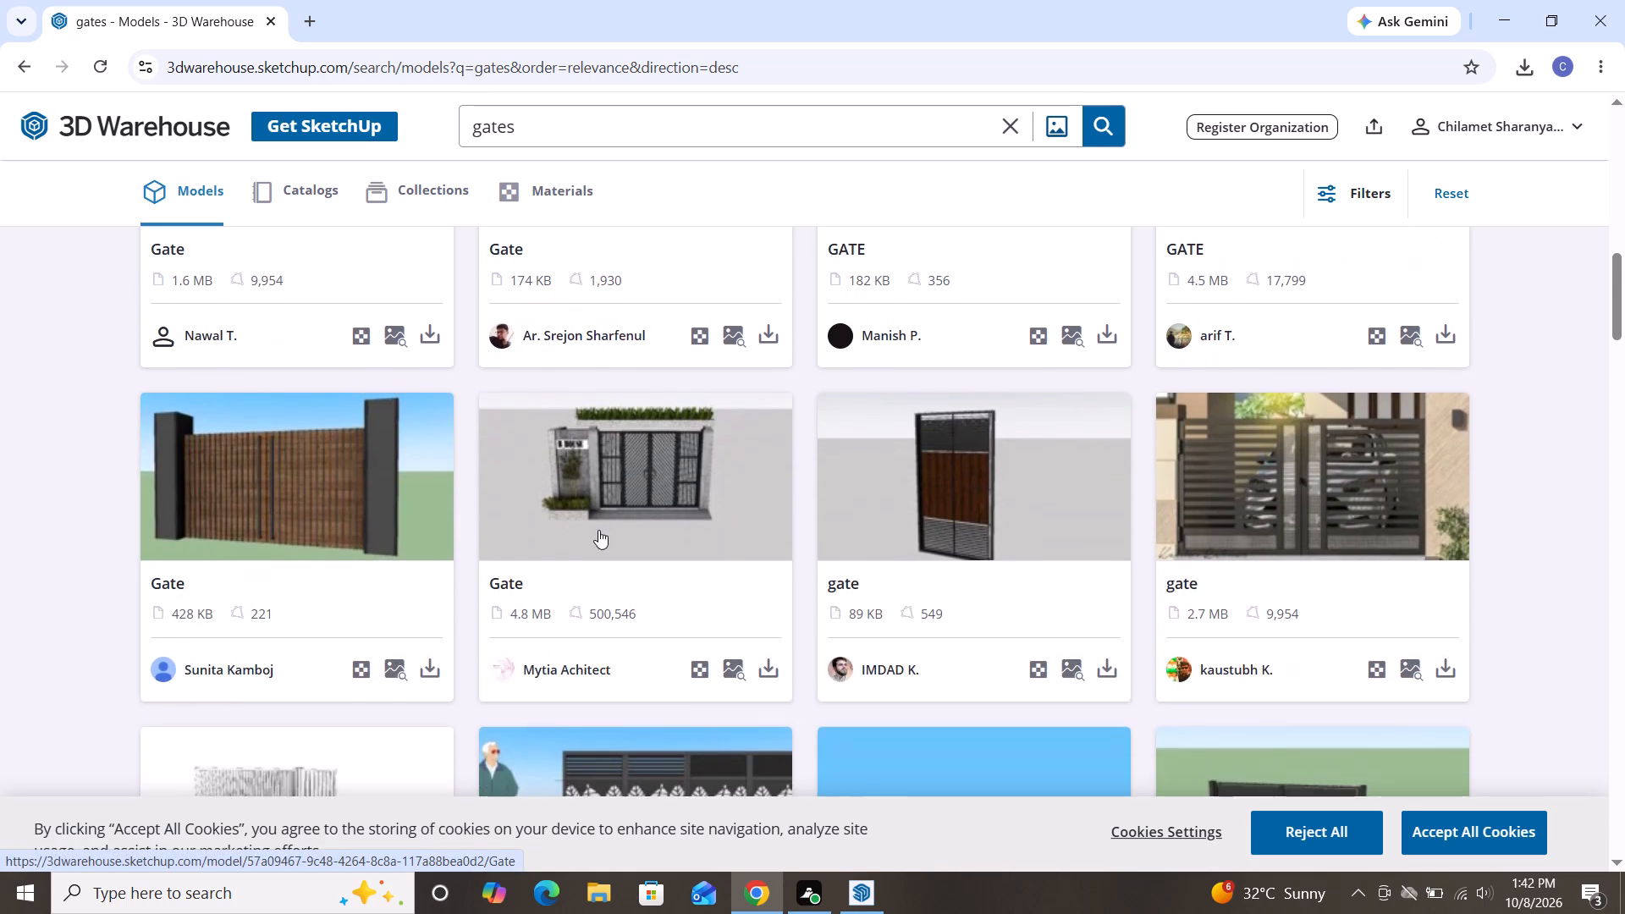
pyautogui.scroll(-4, 598, 530)
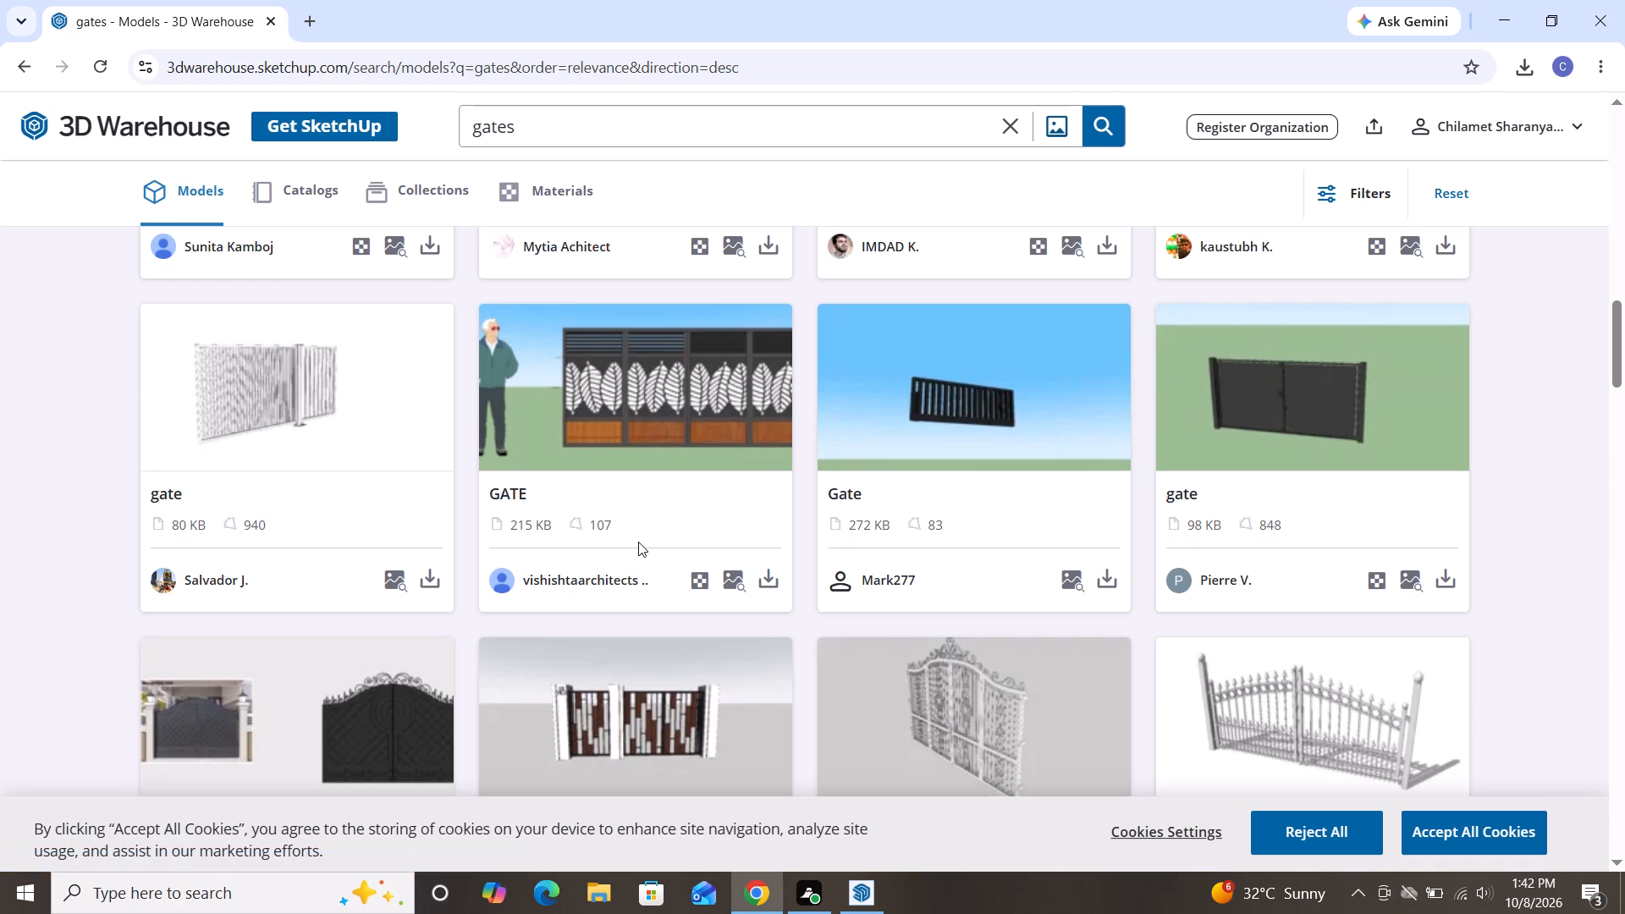
pyautogui.scroll(-6, 642, 545)
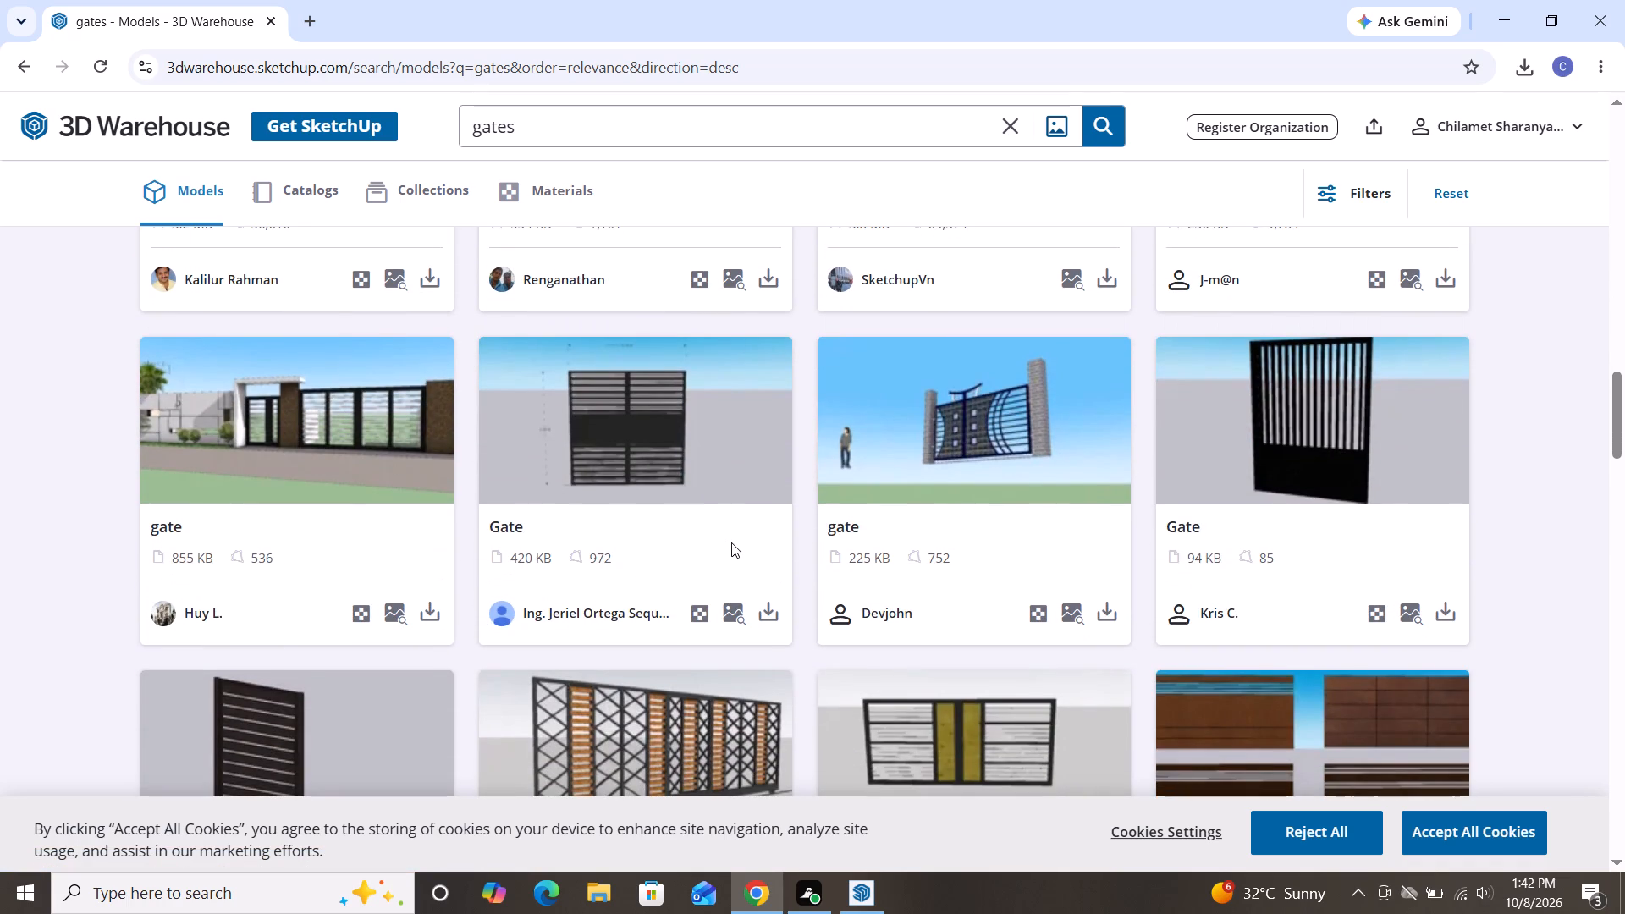
pyautogui.click(774, 617)
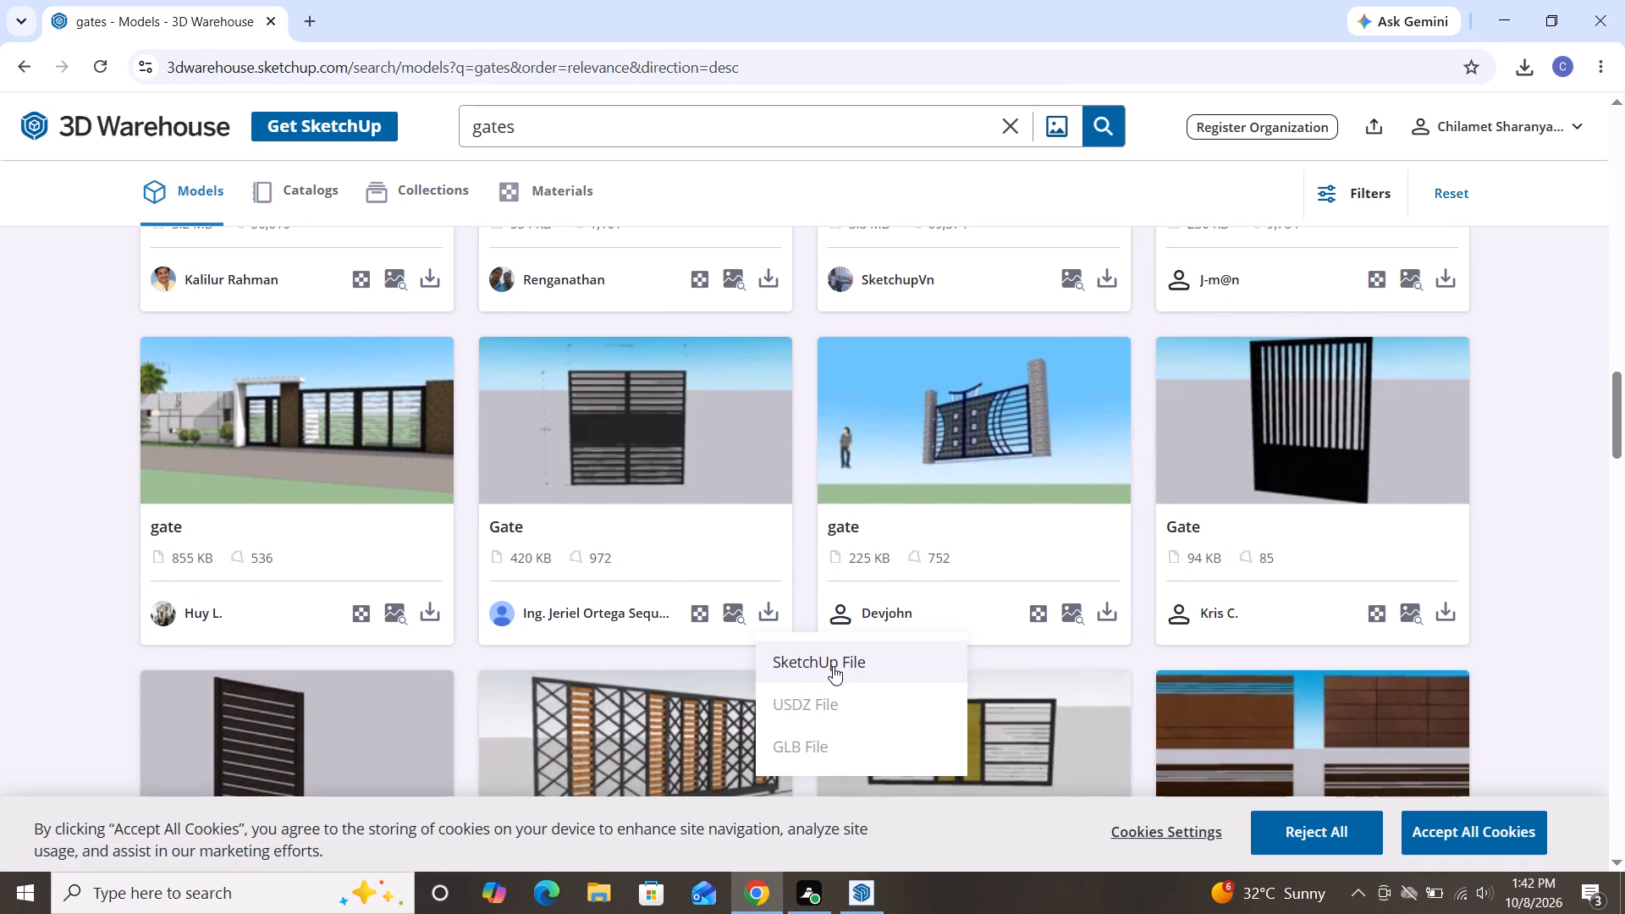
pyautogui.click(833, 666)
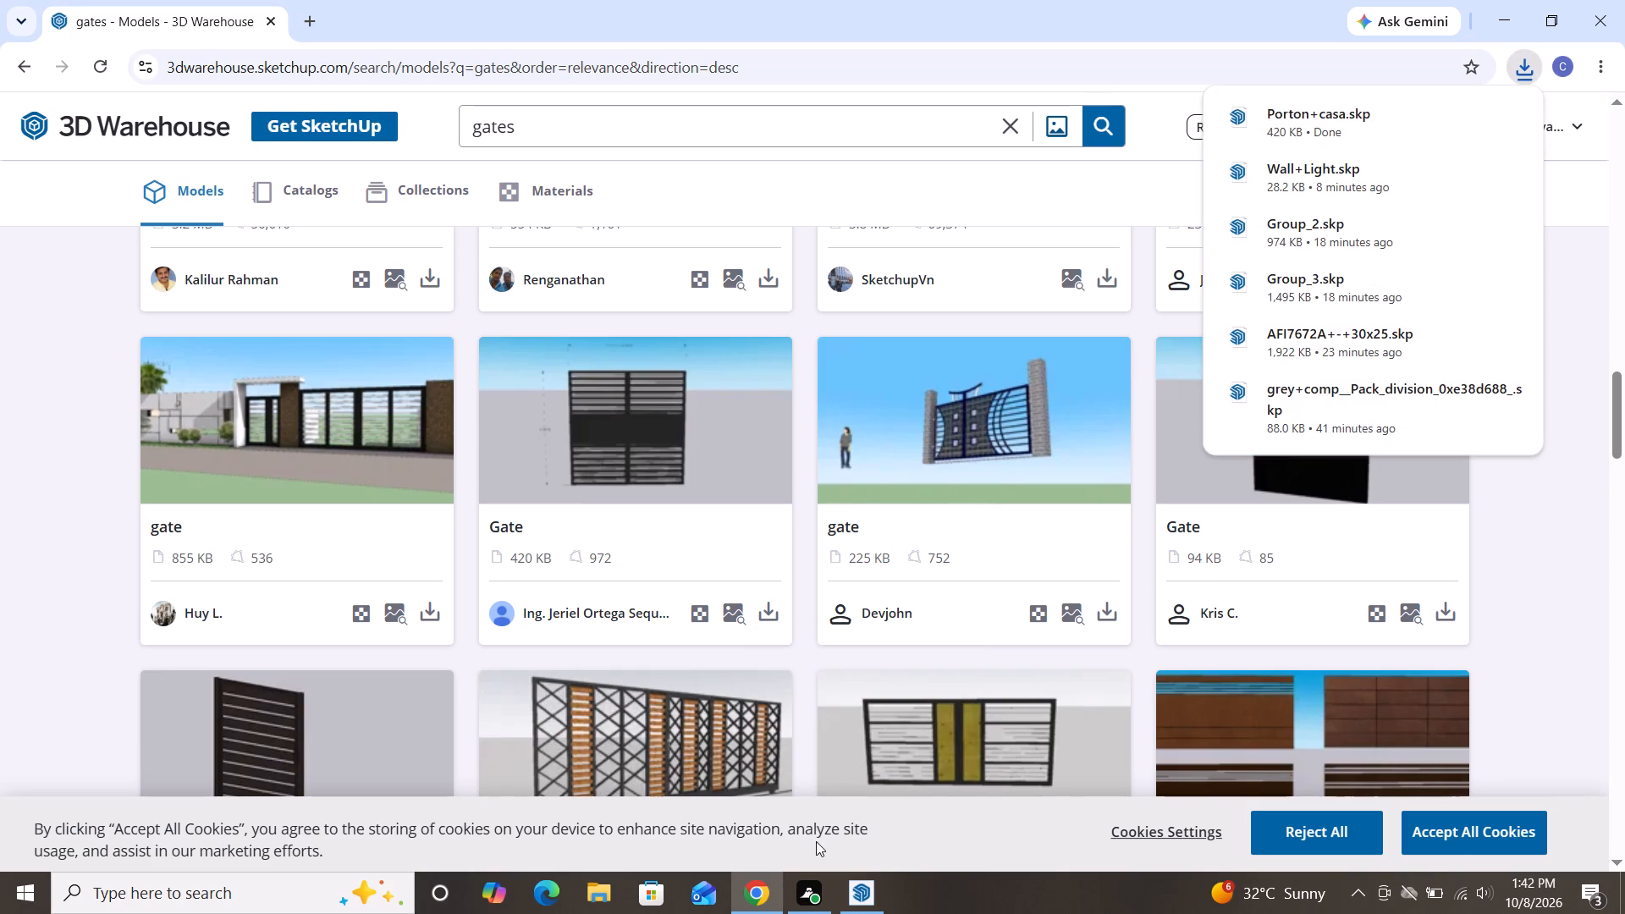
# Switch to SketchUp and delete the old double gate standing in front of the two entrance pillars.
pyautogui.click(857, 889)
pyautogui.scroll(-5, 724, 492)
pyautogui.scroll(-4, 977, 526)
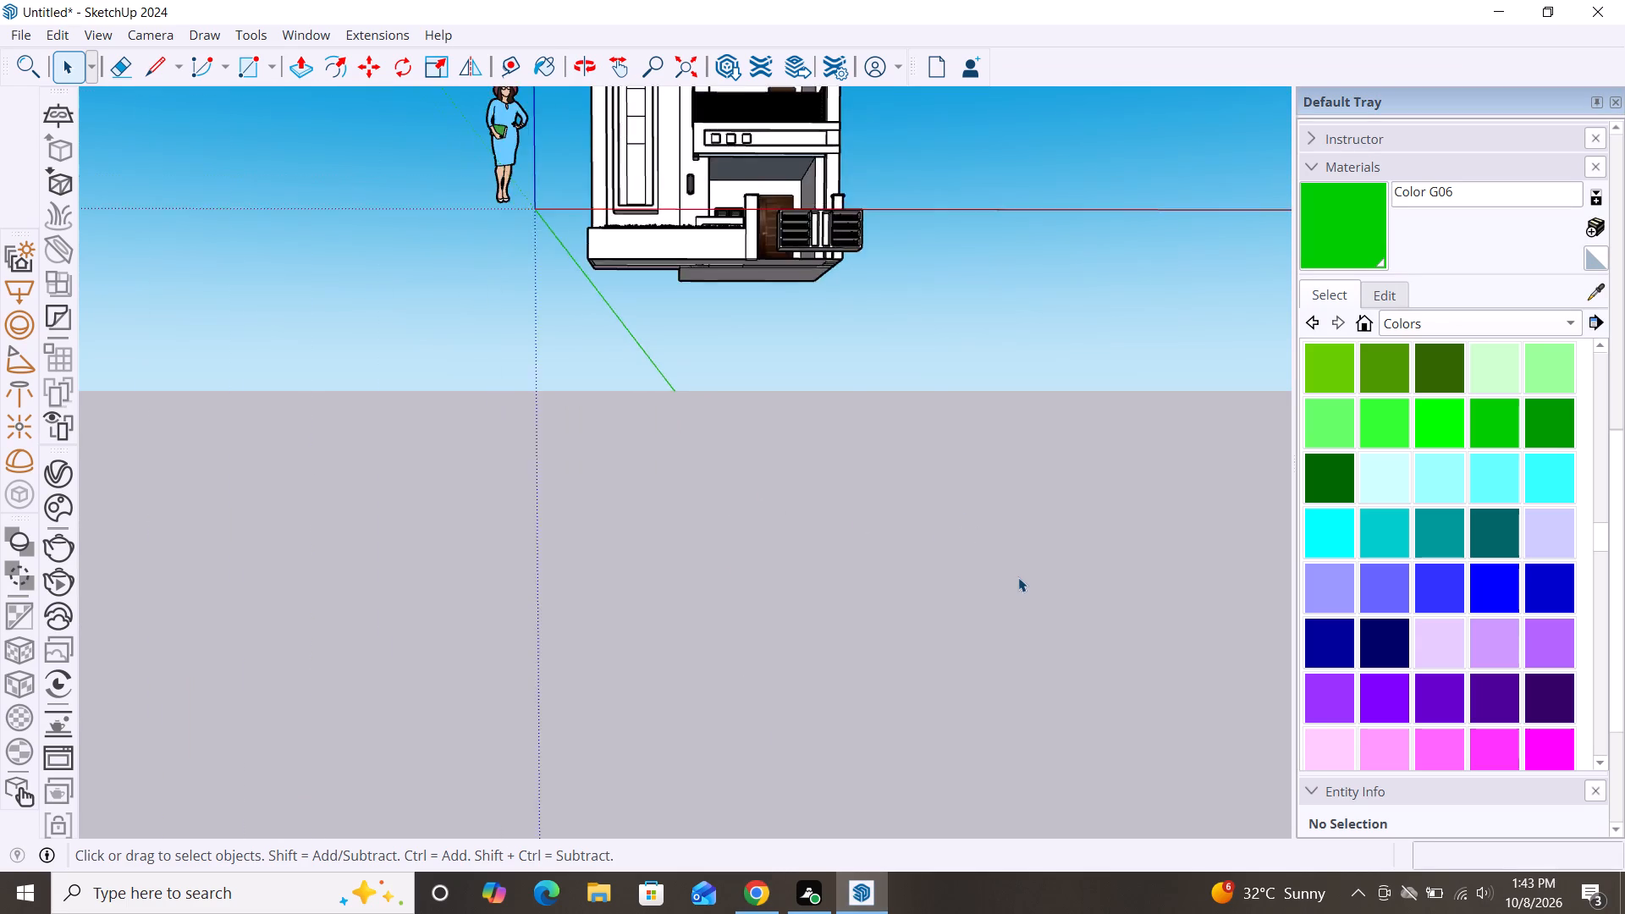
pyautogui.scroll(-10, 1018, 577)
pyautogui.scroll(13, 956, 280)
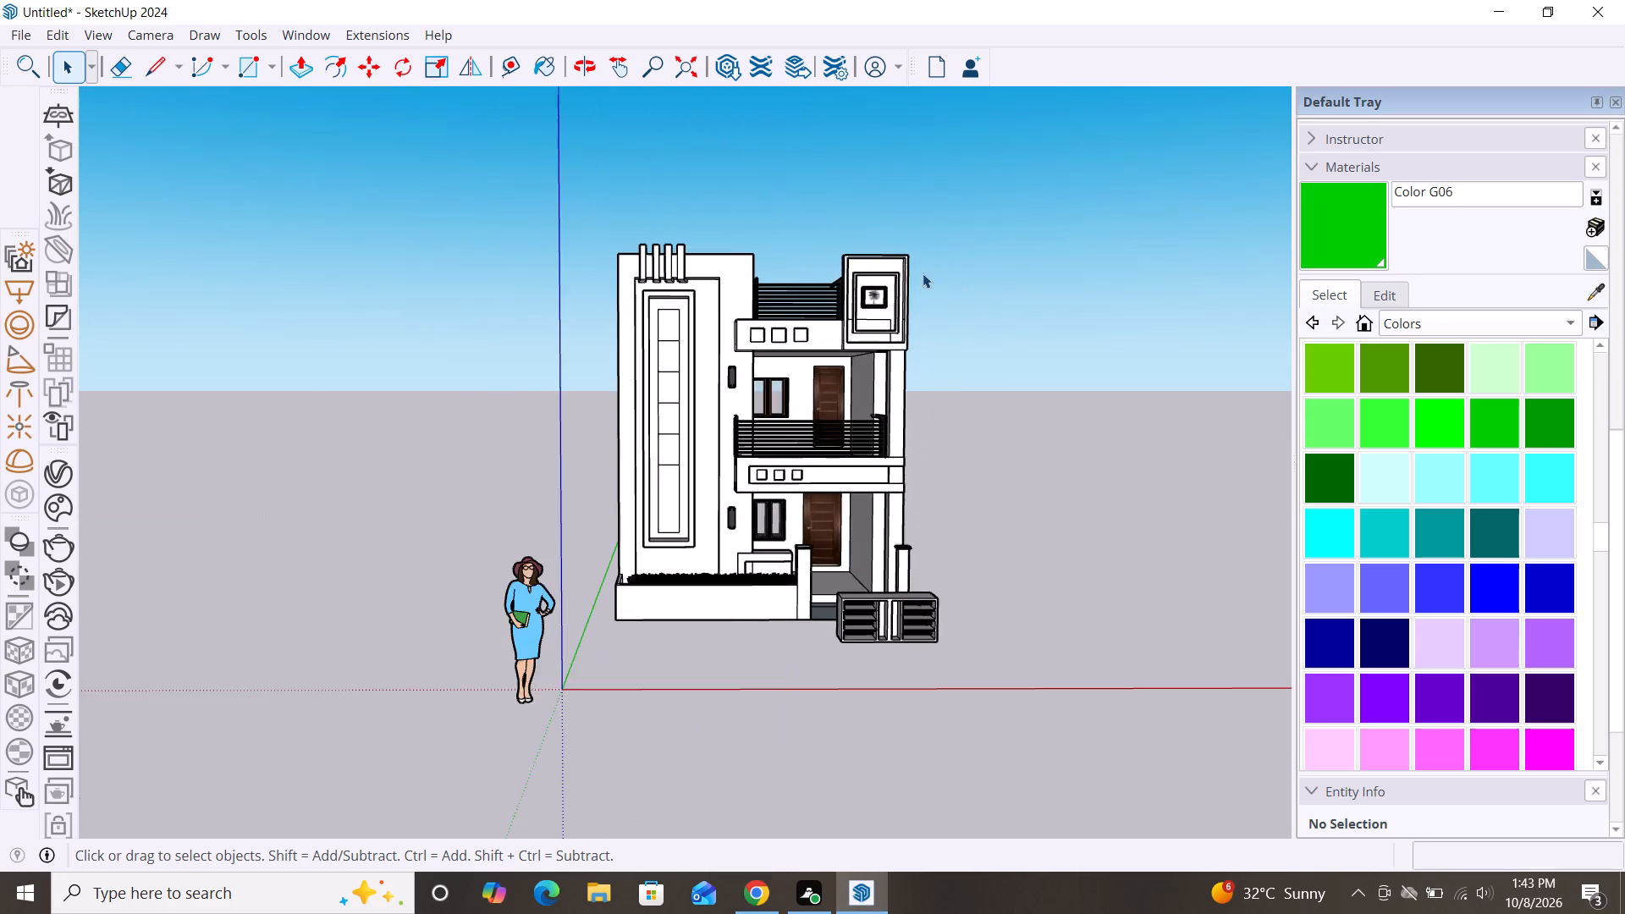
pyautogui.scroll(2, 923, 273)
pyautogui.click(801, 792)
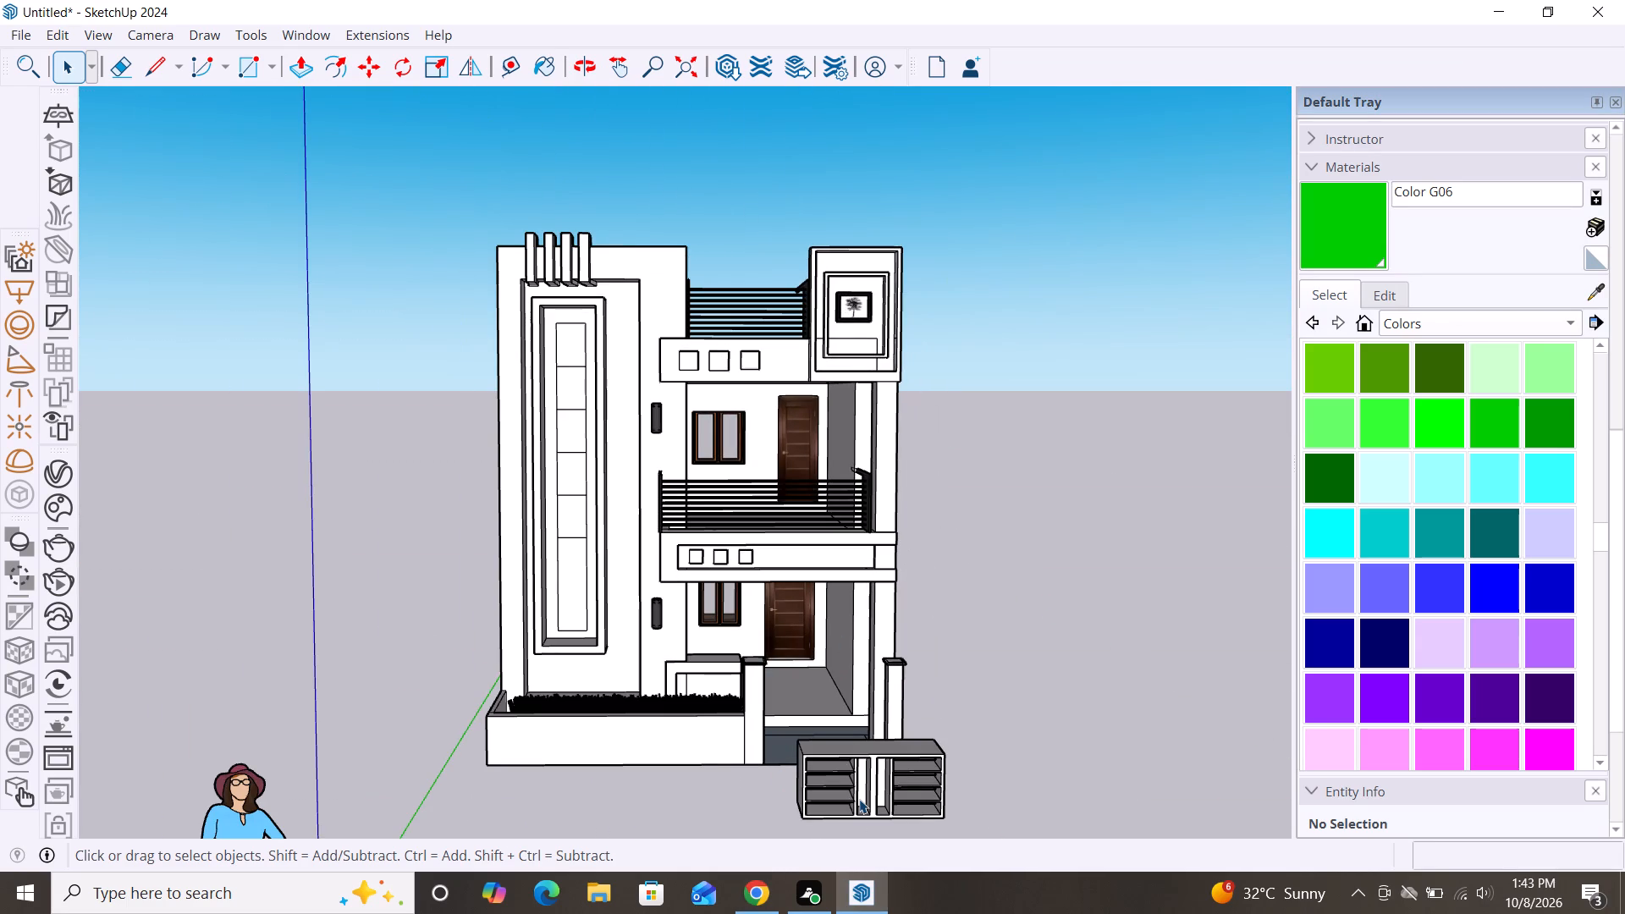
pyautogui.click(859, 799)
pyautogui.press('Delete')
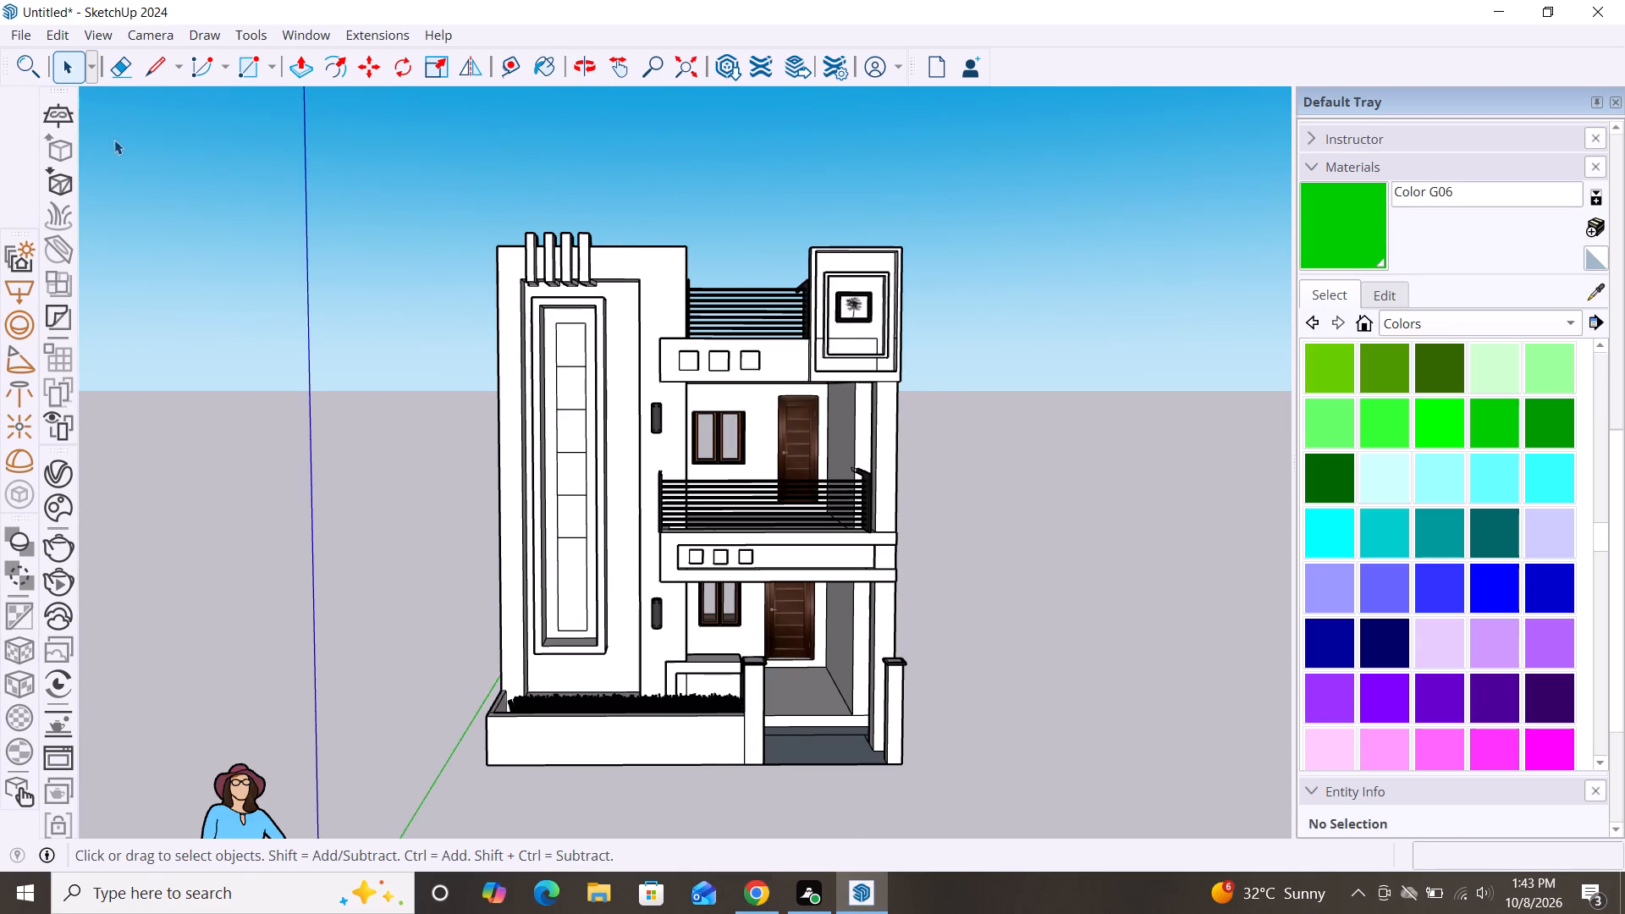
# Import the Porton+casa model from Downloads and place it in the open space beside the house.
pyautogui.click(17, 30)
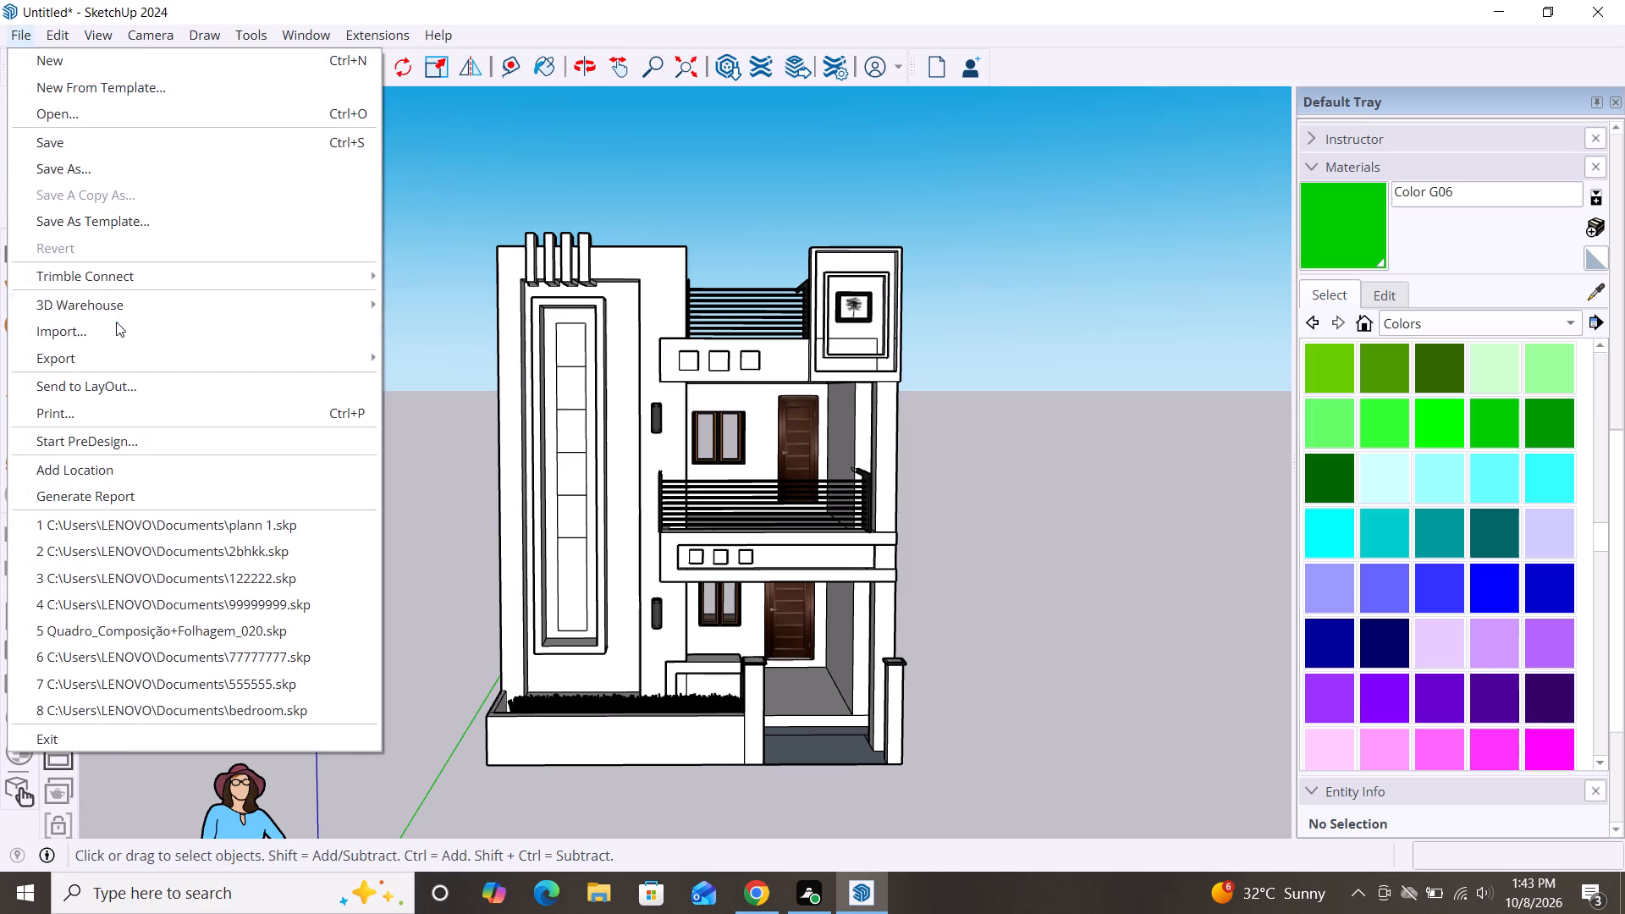
pyautogui.click(113, 334)
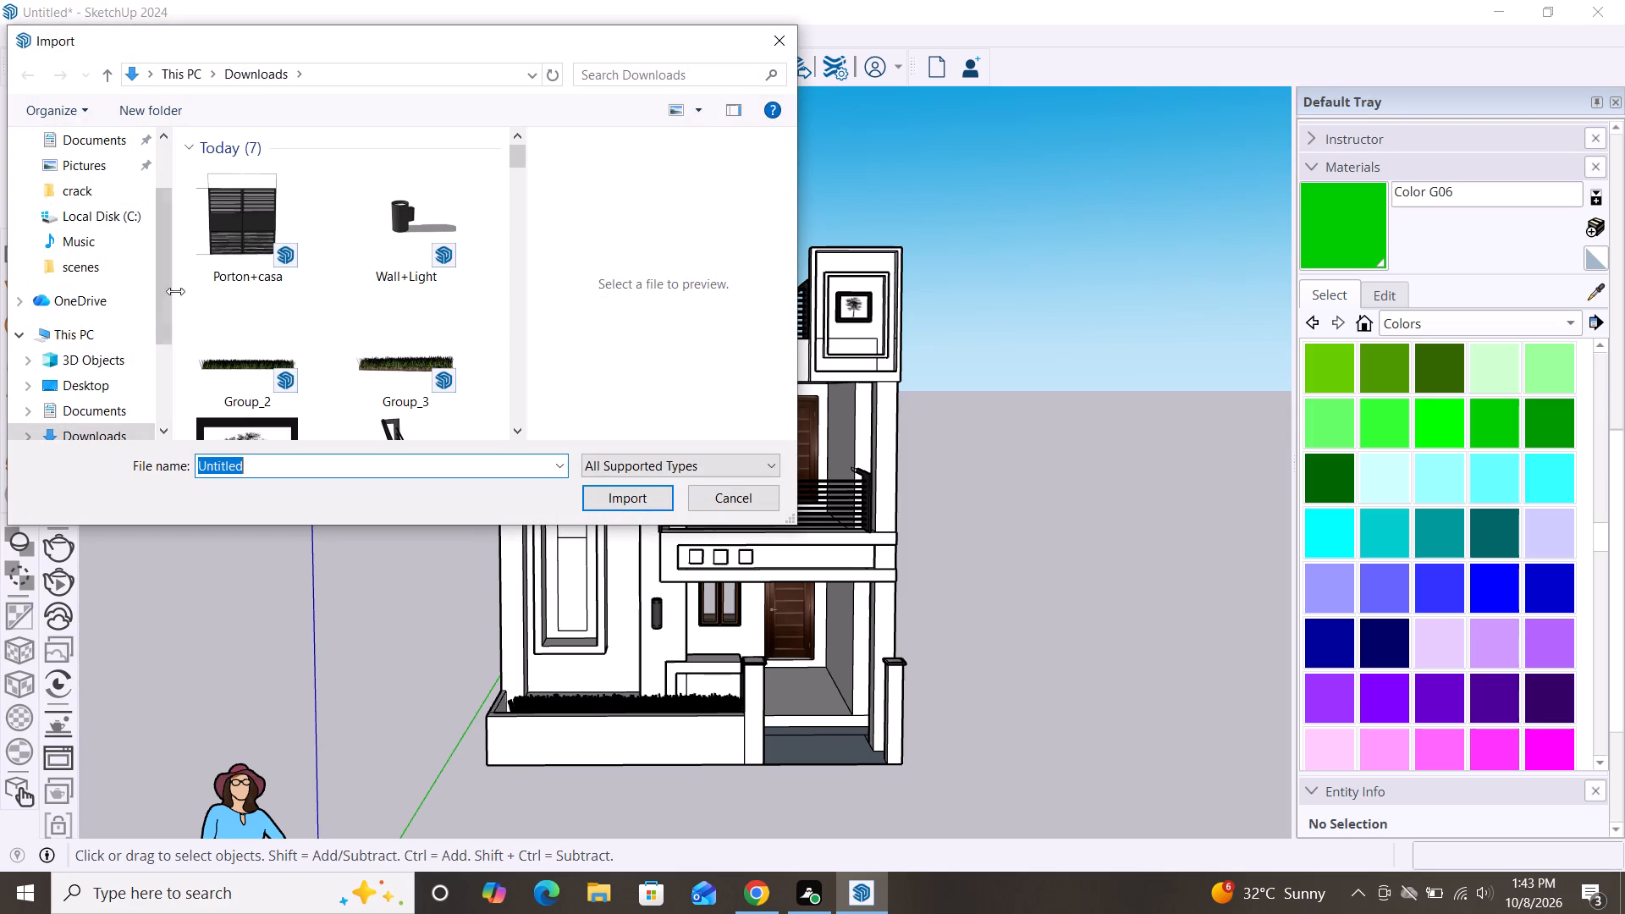
pyautogui.click(236, 243)
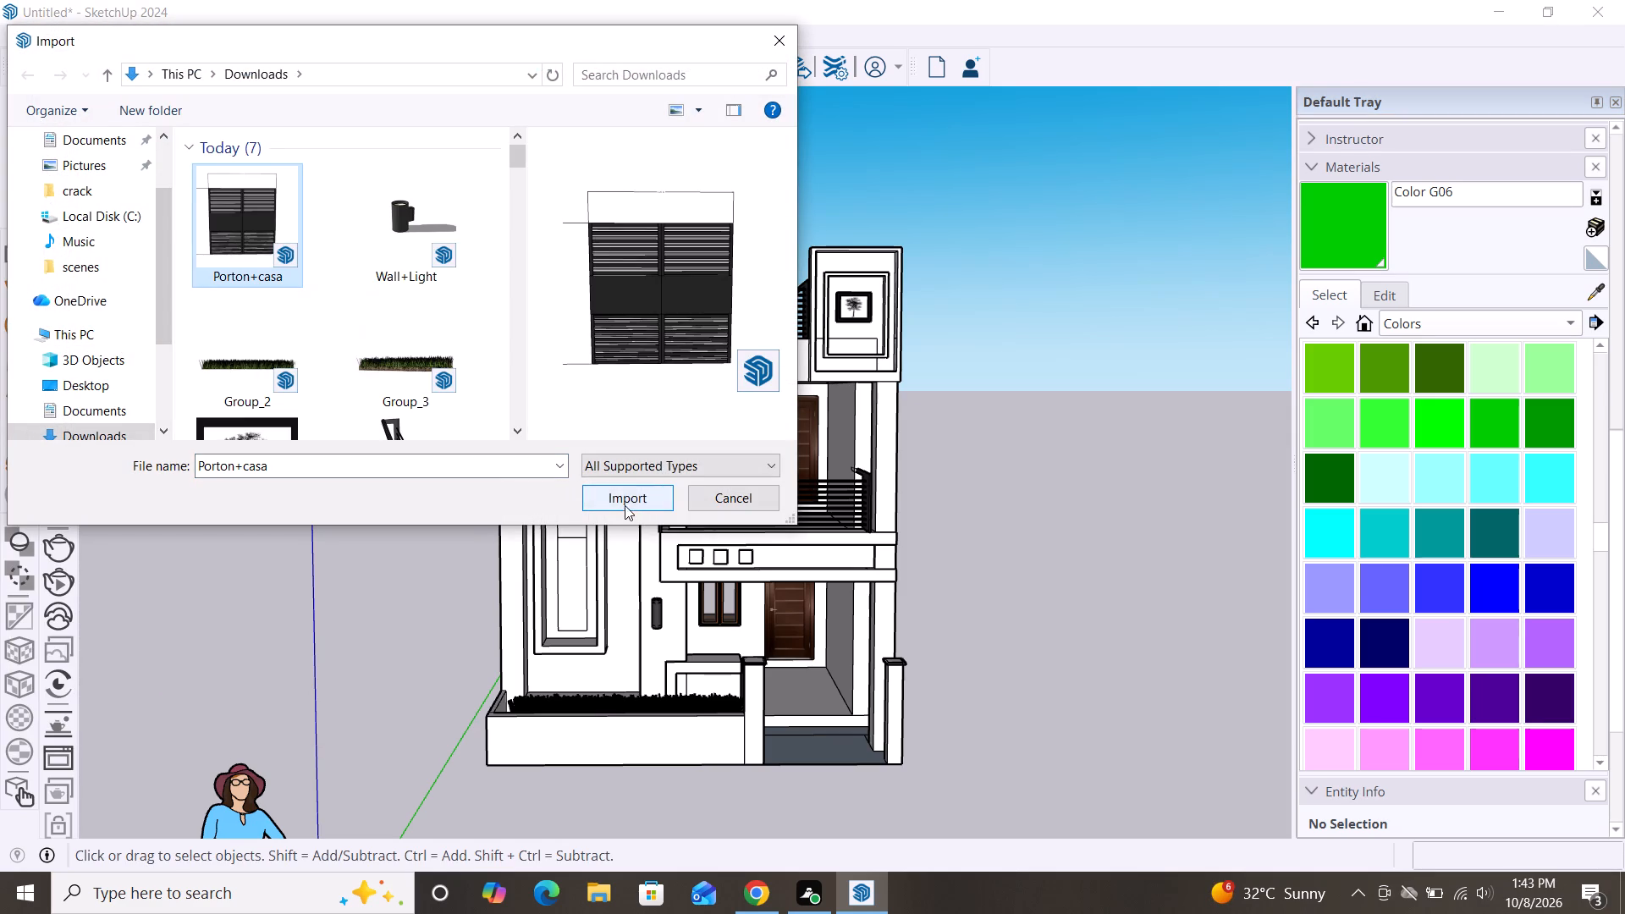
pyautogui.click(628, 498)
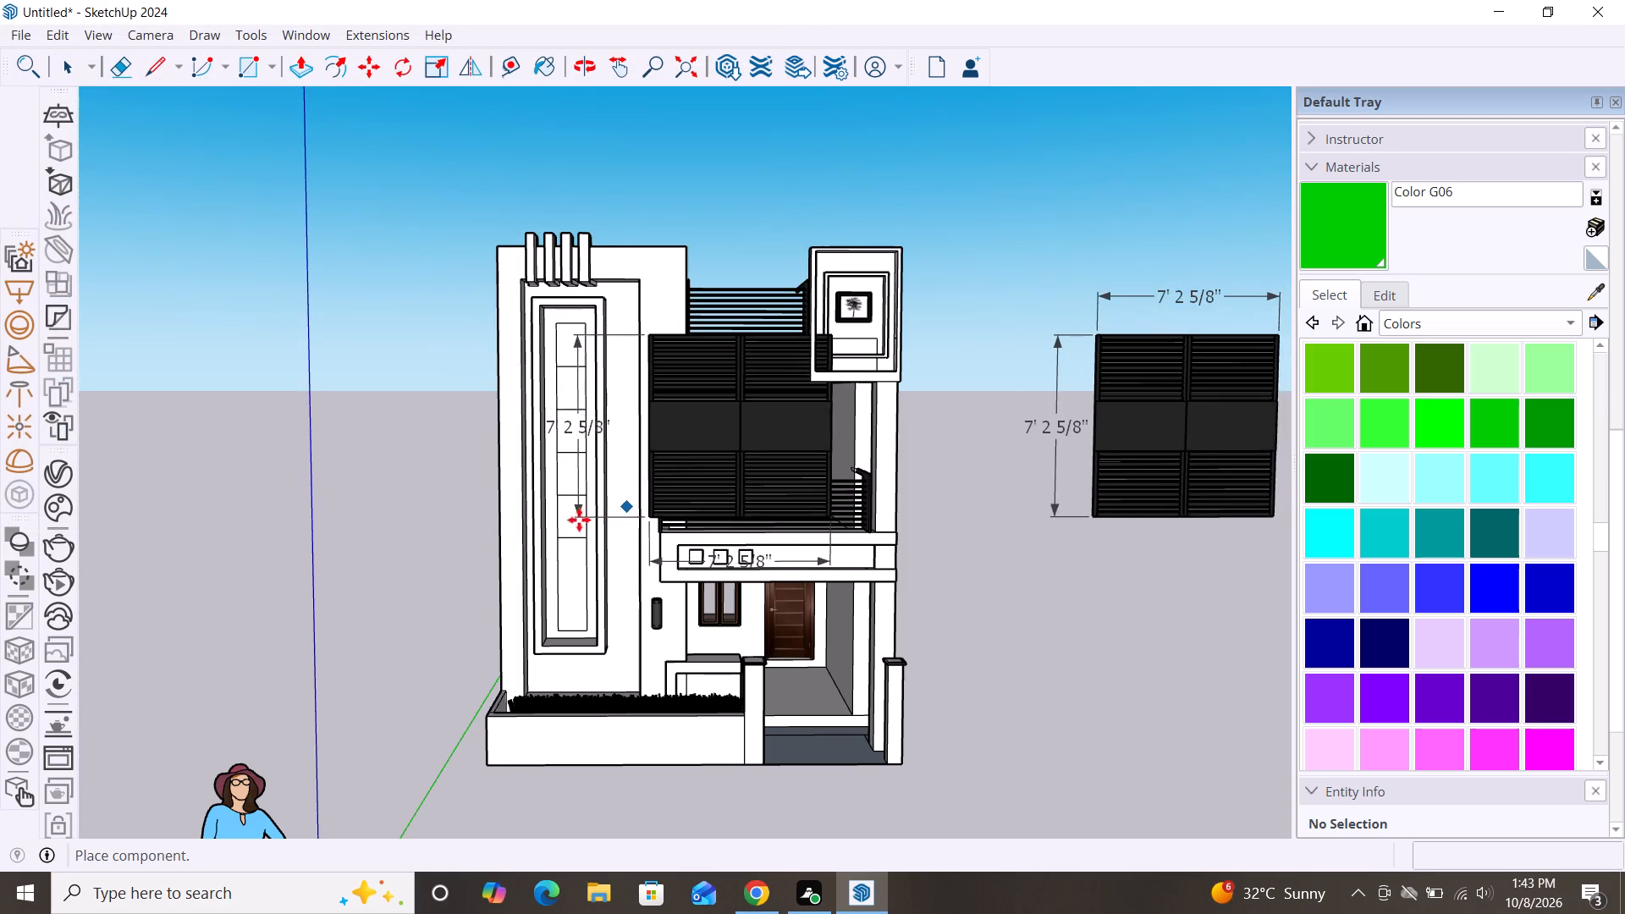
pyautogui.scroll(-4, 340, 466)
pyautogui.scroll(-3, 240, 413)
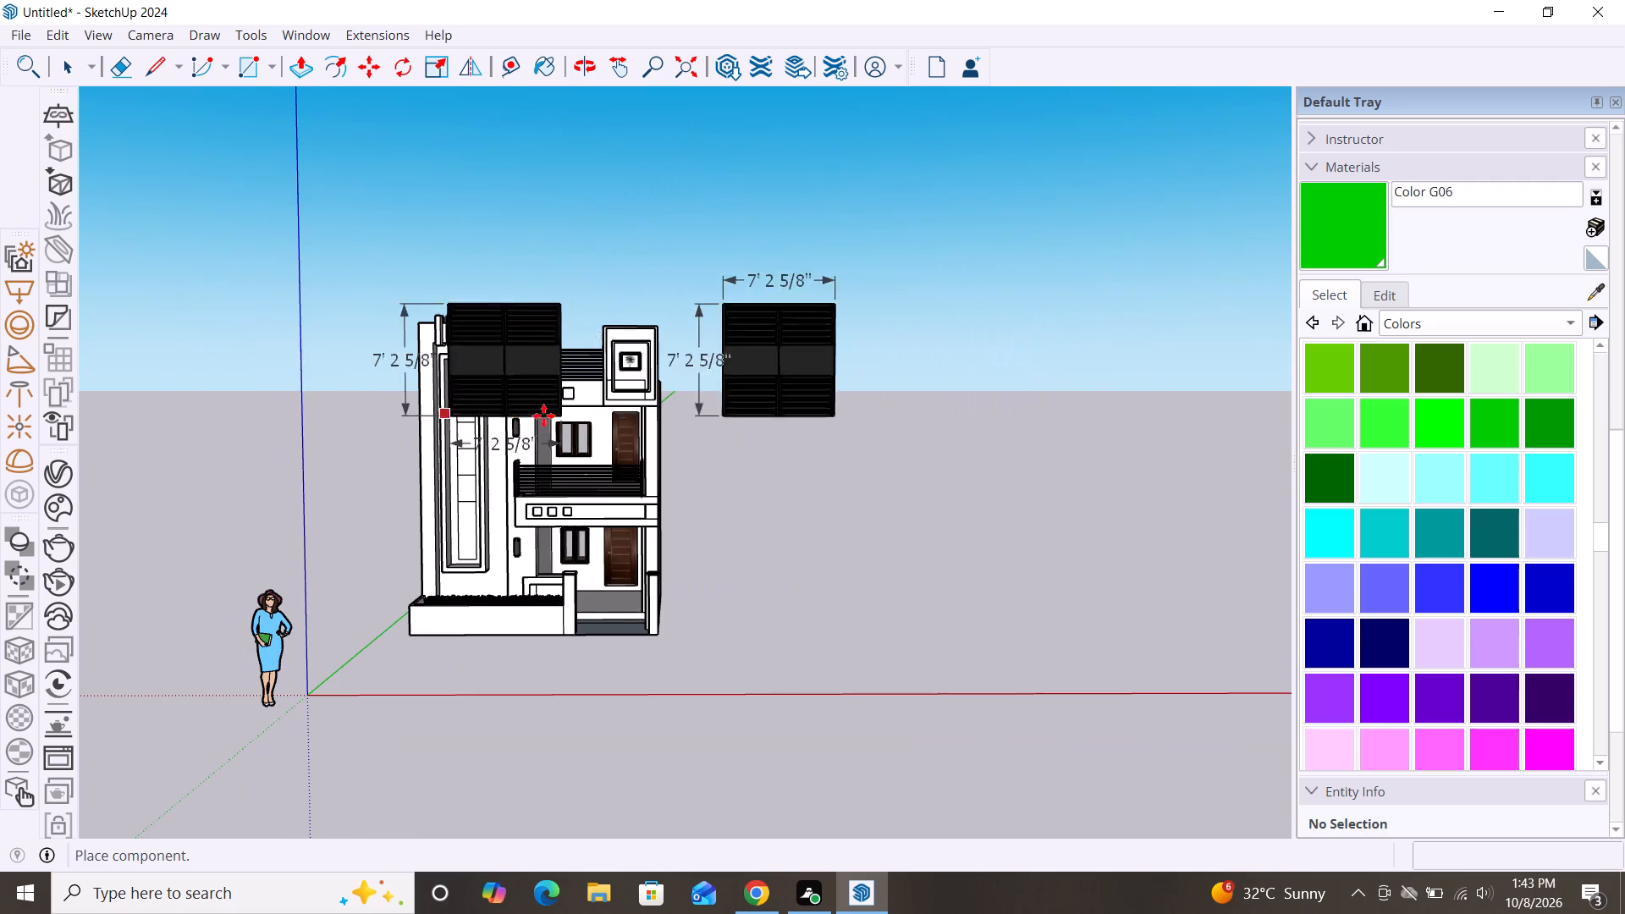
pyautogui.doubleClick(733, 483)
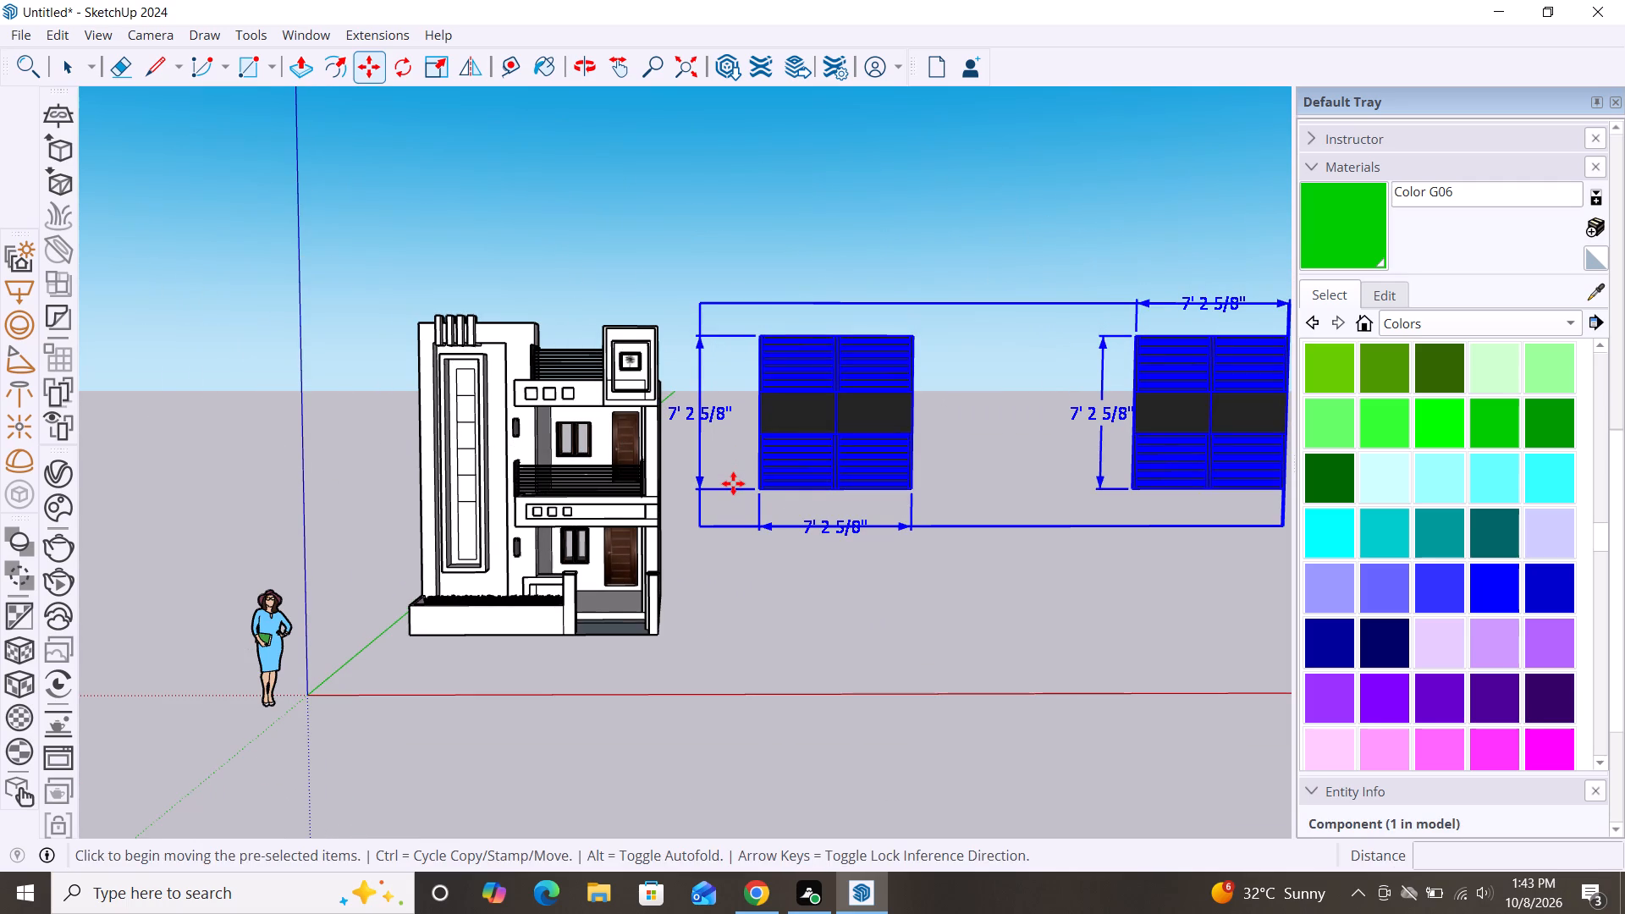
# Explode the imported gate component into its separate gates, panels and dimensions.
pyautogui.rightClick(942, 419)
pyautogui.click(937, 387)
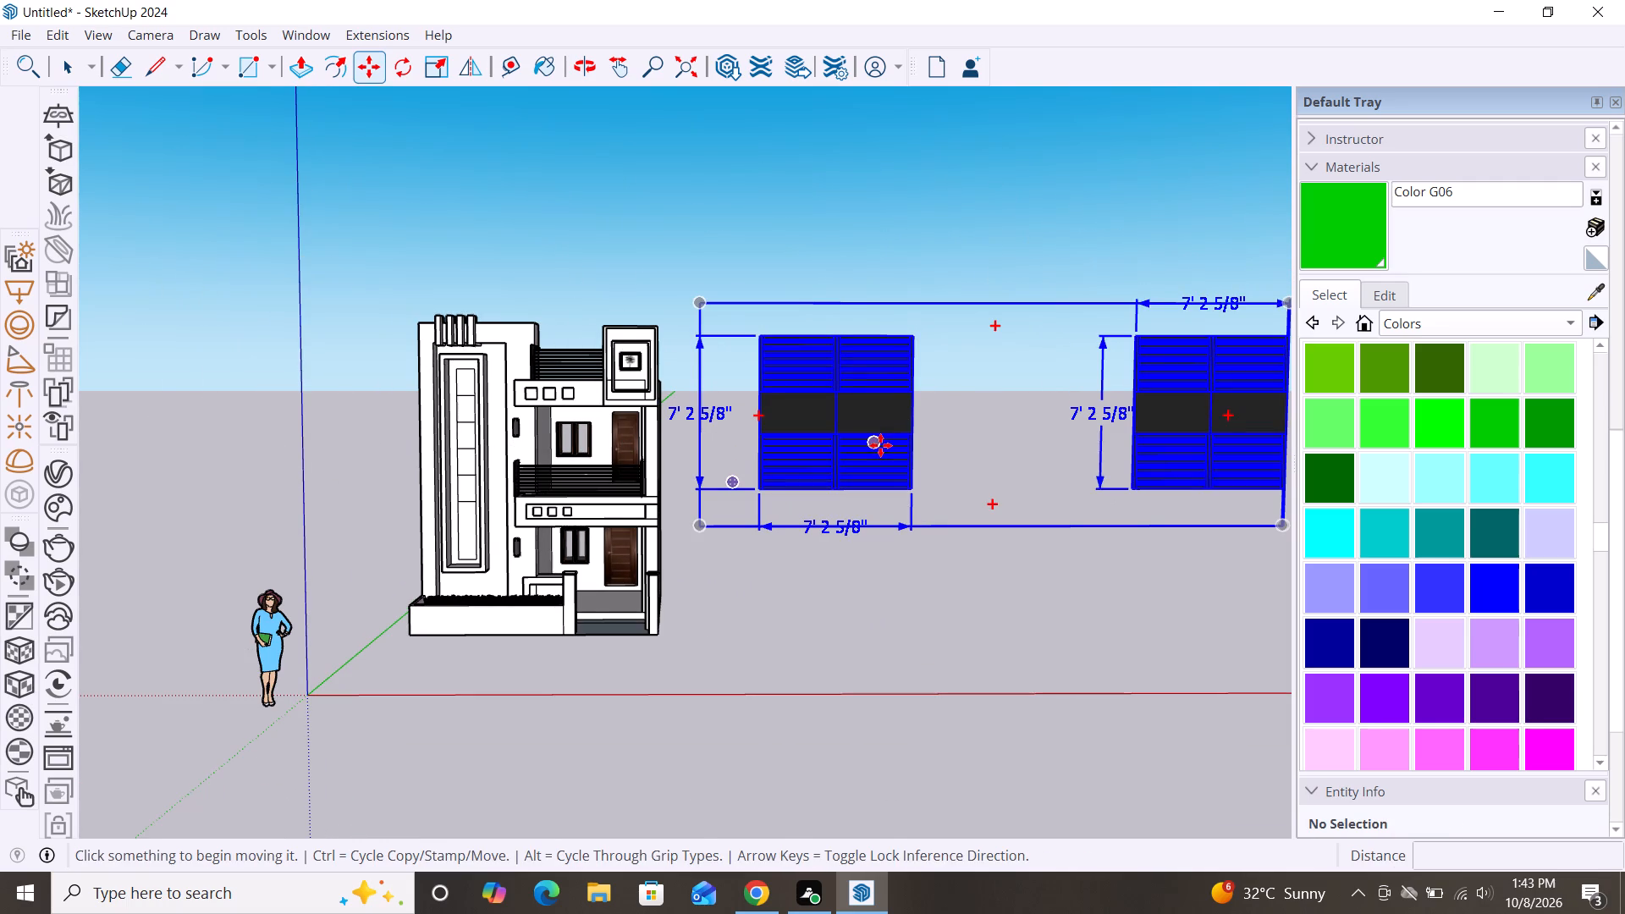
pyautogui.press('space')
pyautogui.click(881, 445)
pyautogui.rightClick(940, 438)
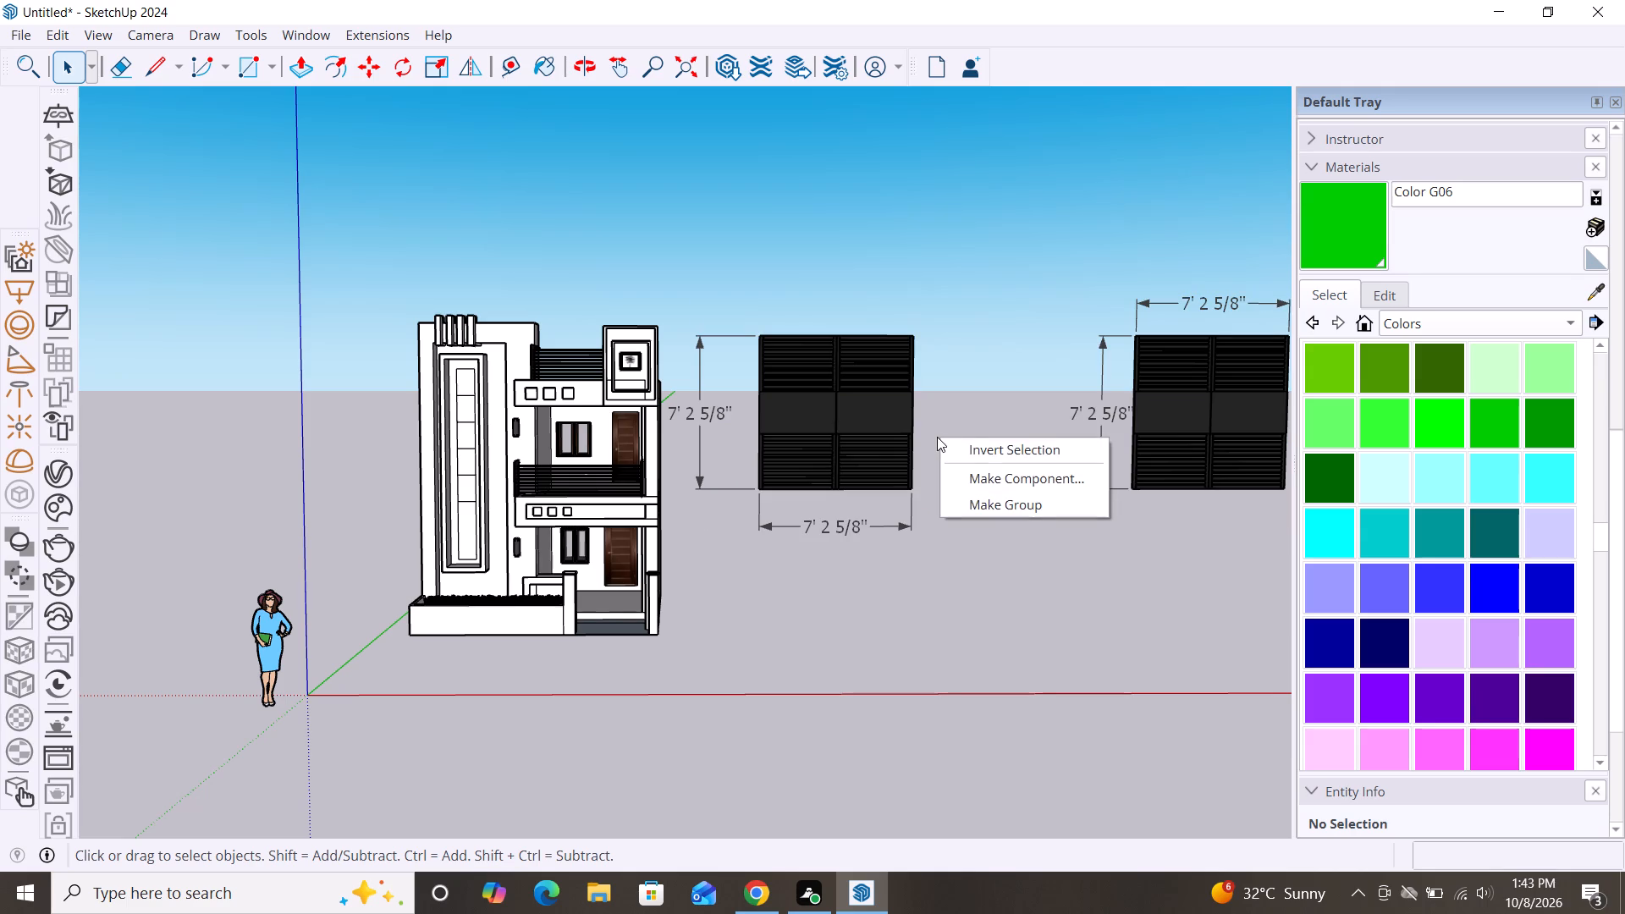
pyautogui.doubleClick(877, 436)
pyautogui.rightClick(877, 436)
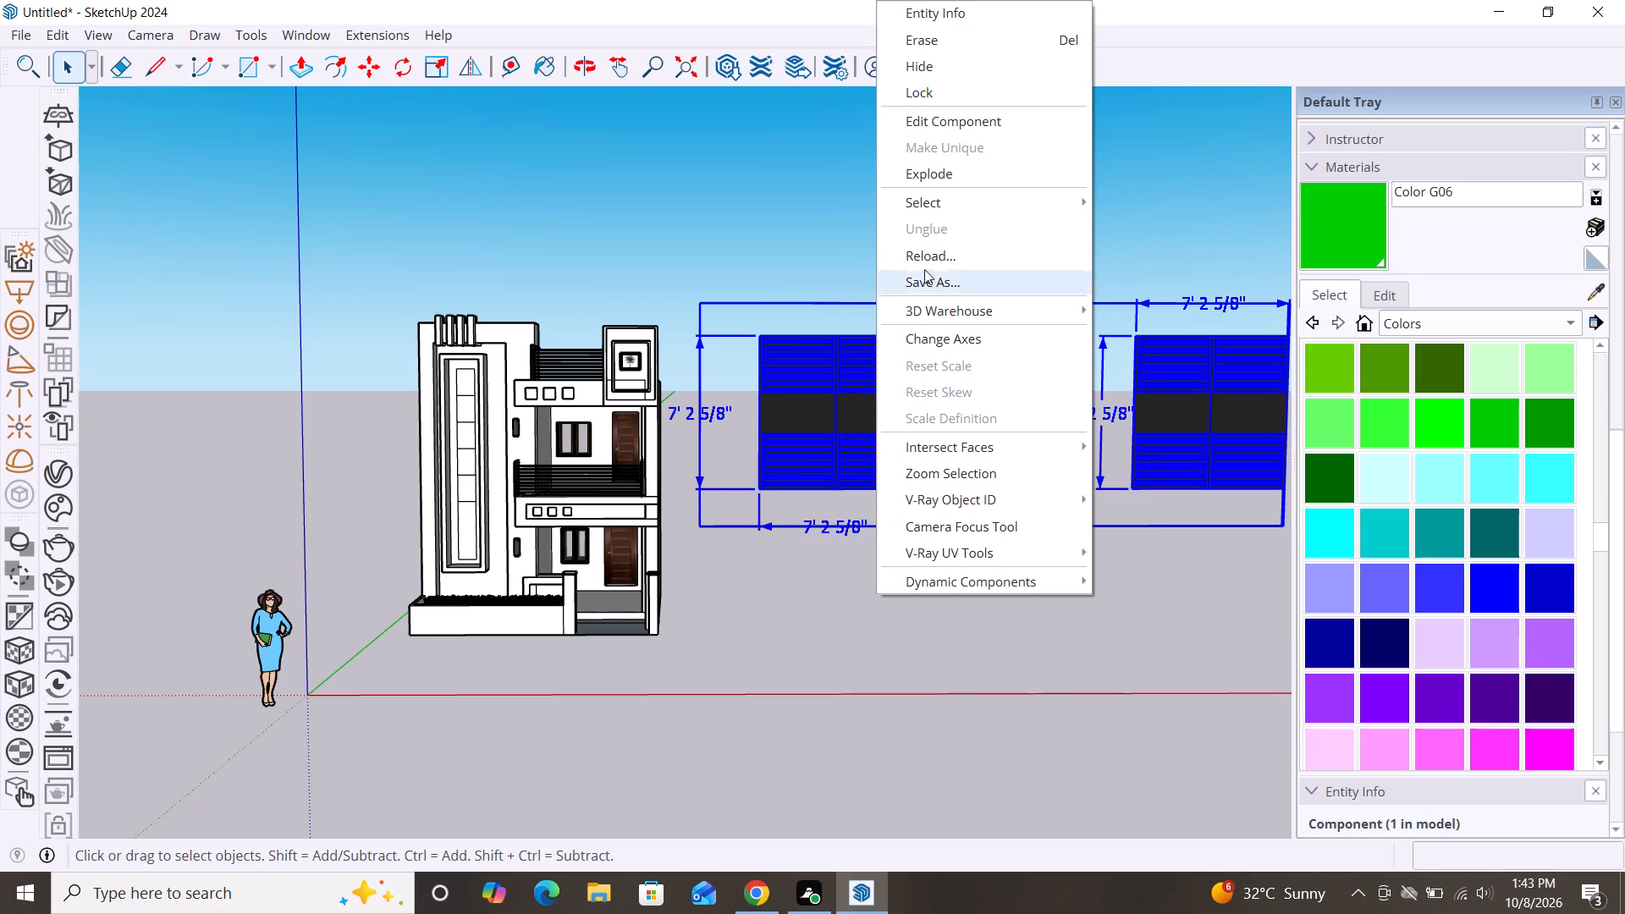
pyautogui.click(939, 173)
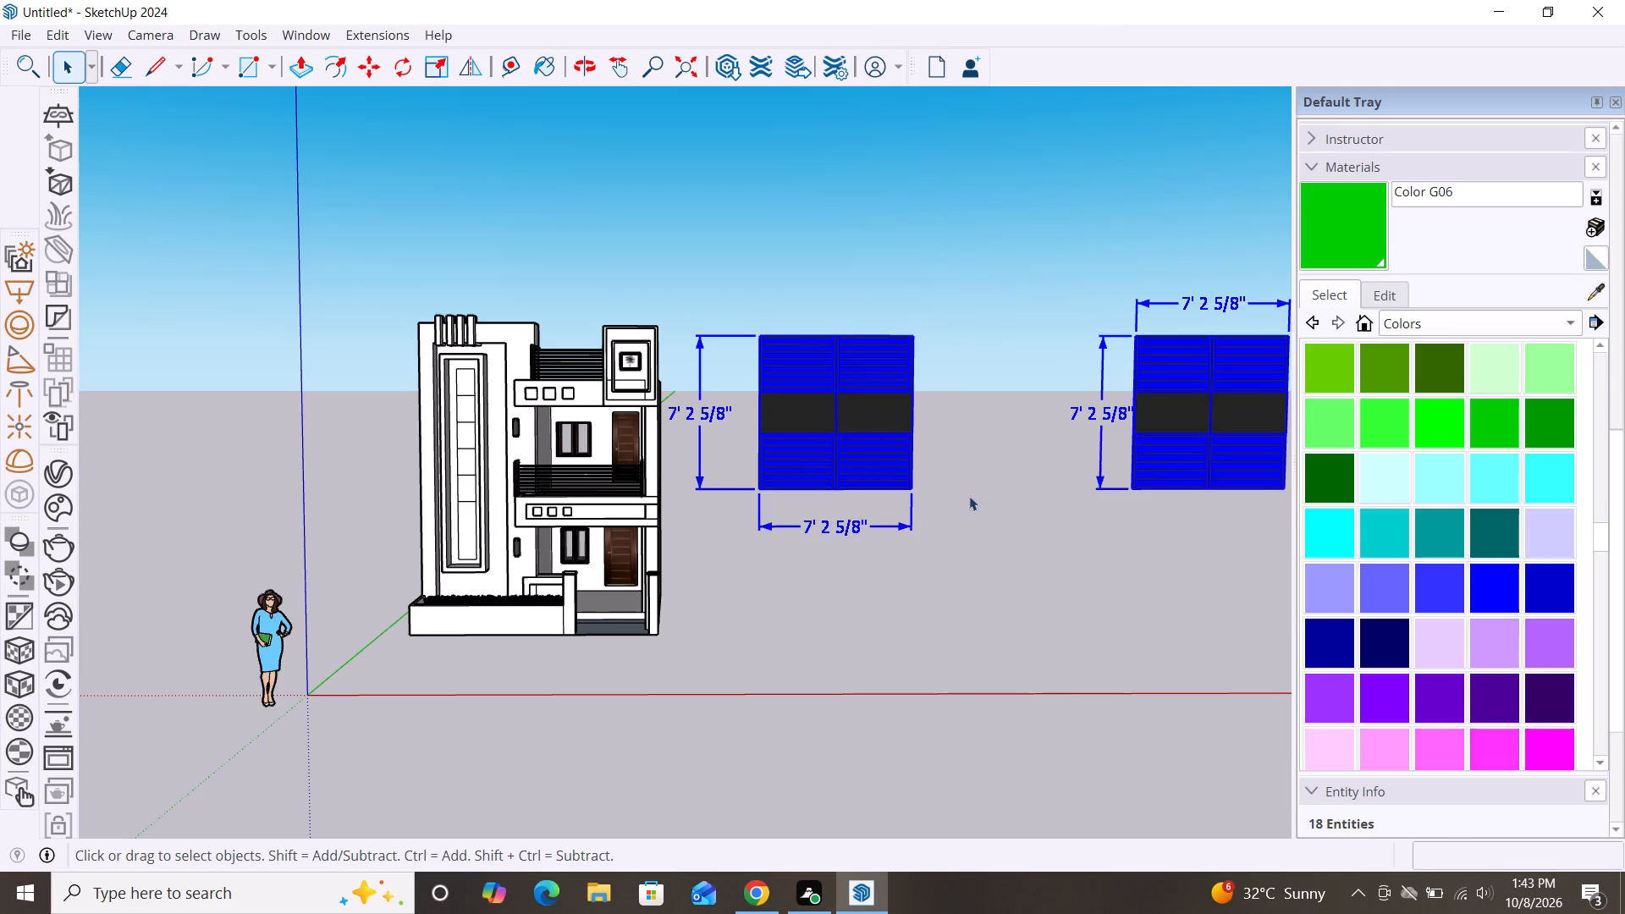
pyautogui.moveTo(1000, 432); pyautogui.dragTo(987, 435)
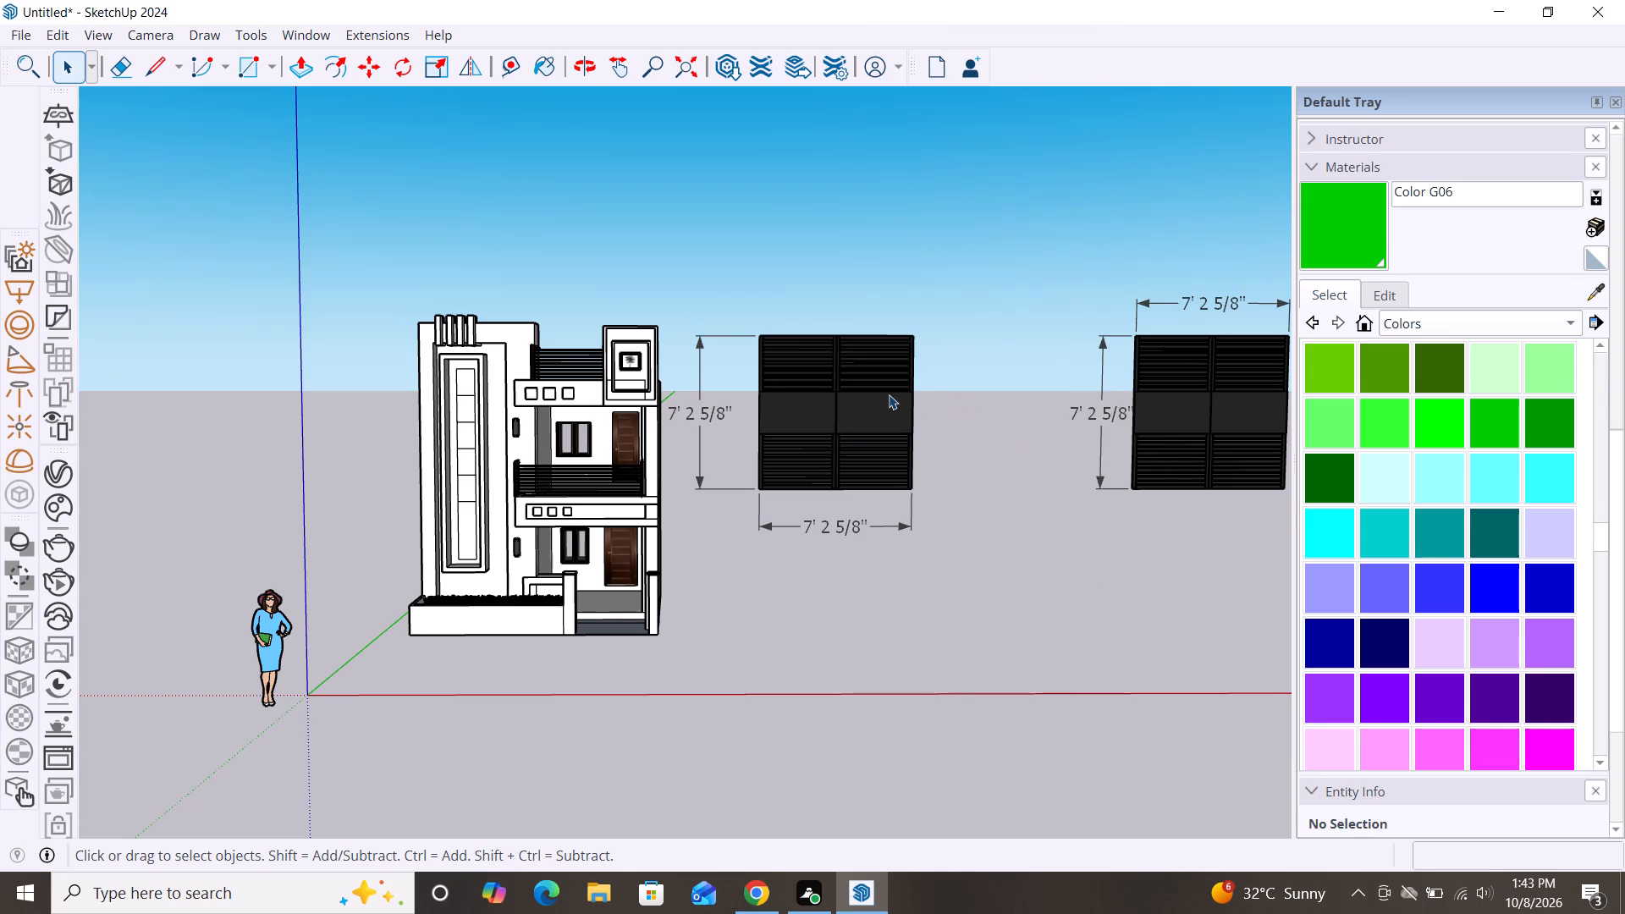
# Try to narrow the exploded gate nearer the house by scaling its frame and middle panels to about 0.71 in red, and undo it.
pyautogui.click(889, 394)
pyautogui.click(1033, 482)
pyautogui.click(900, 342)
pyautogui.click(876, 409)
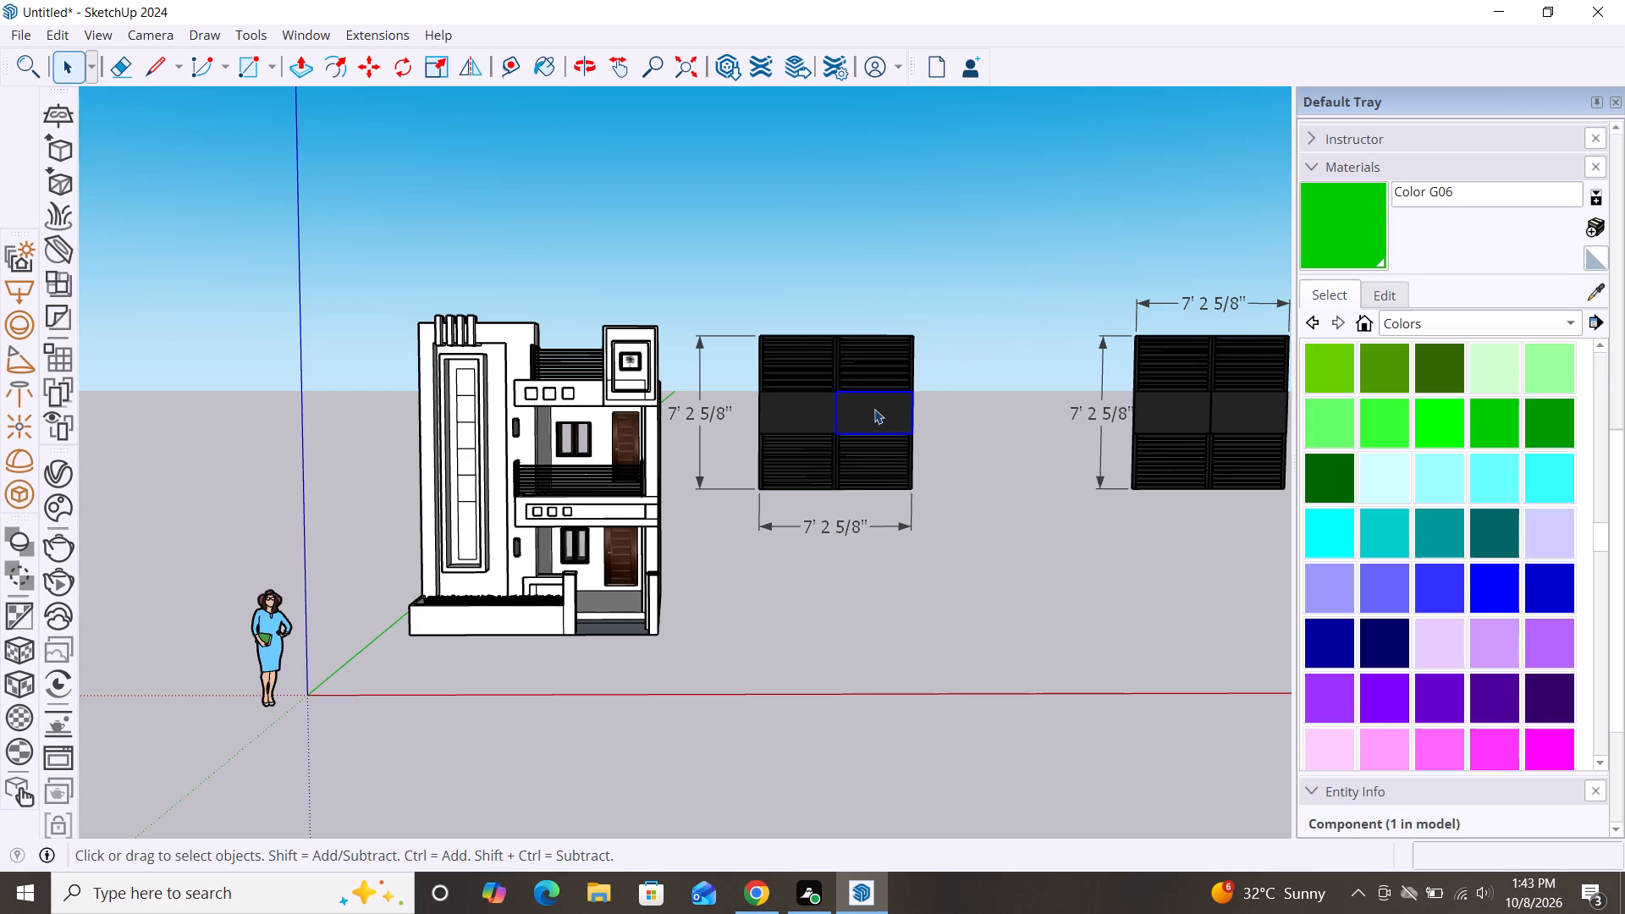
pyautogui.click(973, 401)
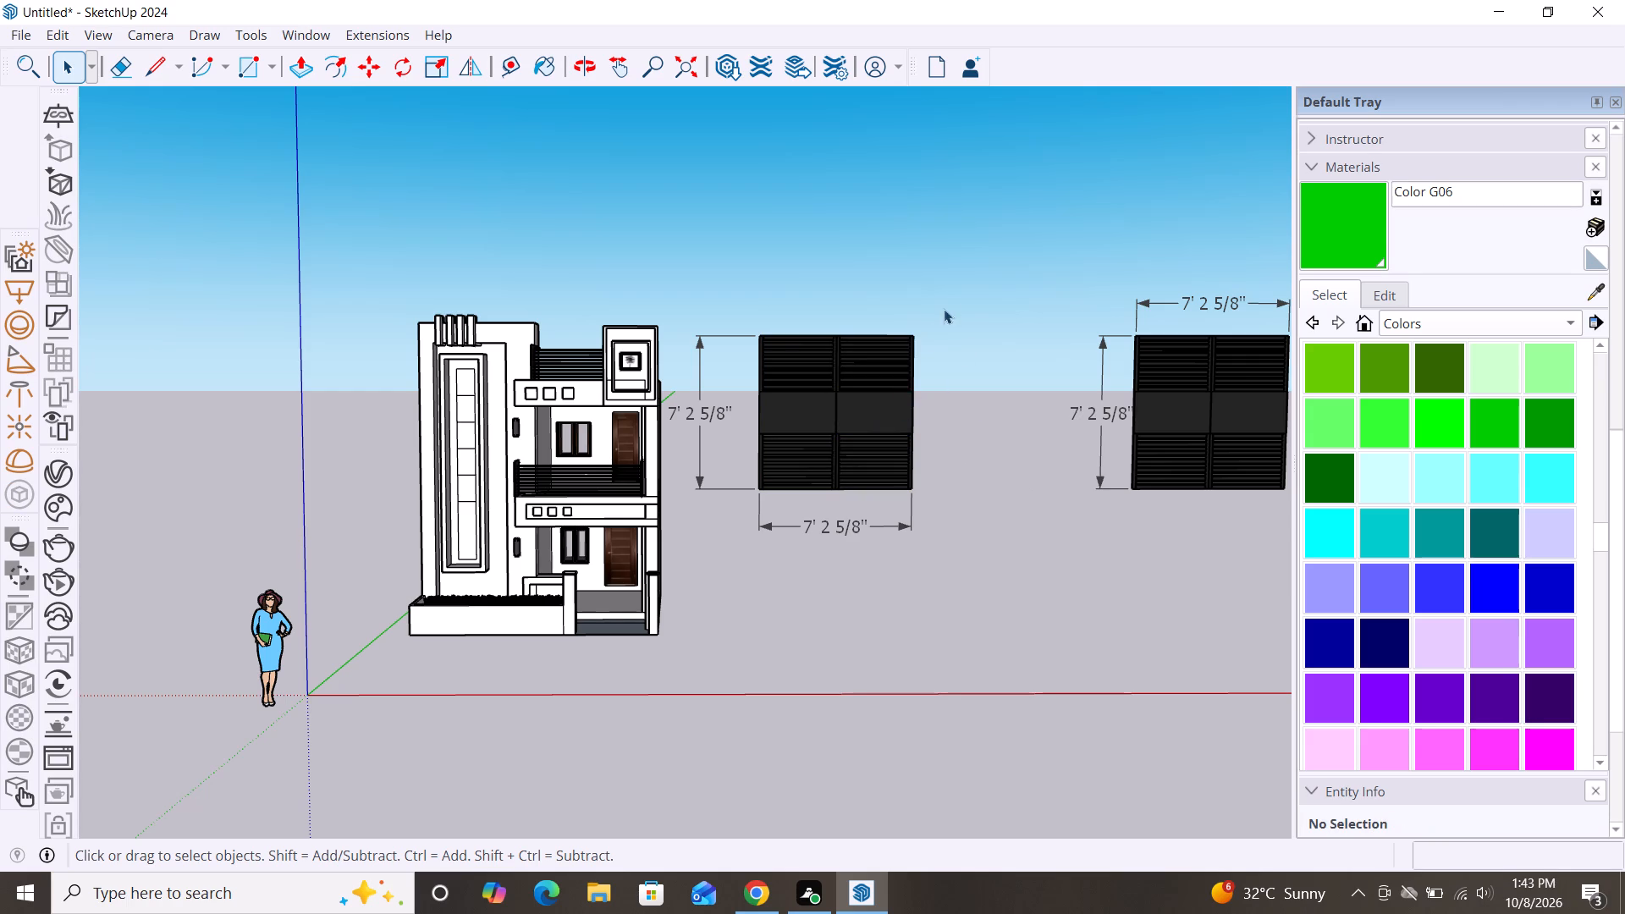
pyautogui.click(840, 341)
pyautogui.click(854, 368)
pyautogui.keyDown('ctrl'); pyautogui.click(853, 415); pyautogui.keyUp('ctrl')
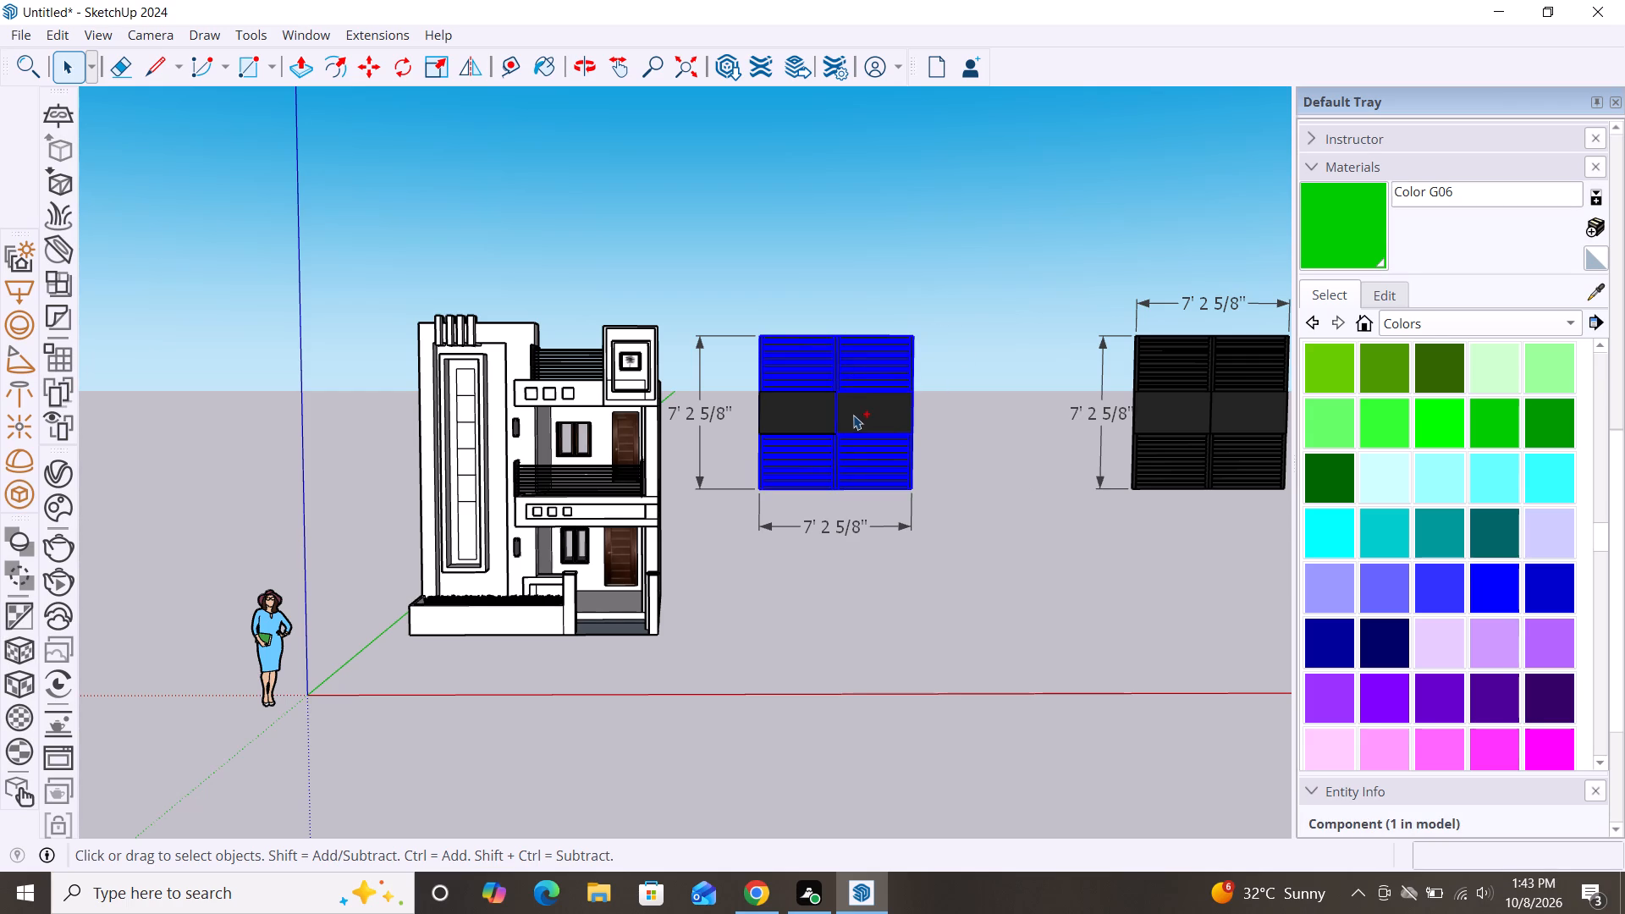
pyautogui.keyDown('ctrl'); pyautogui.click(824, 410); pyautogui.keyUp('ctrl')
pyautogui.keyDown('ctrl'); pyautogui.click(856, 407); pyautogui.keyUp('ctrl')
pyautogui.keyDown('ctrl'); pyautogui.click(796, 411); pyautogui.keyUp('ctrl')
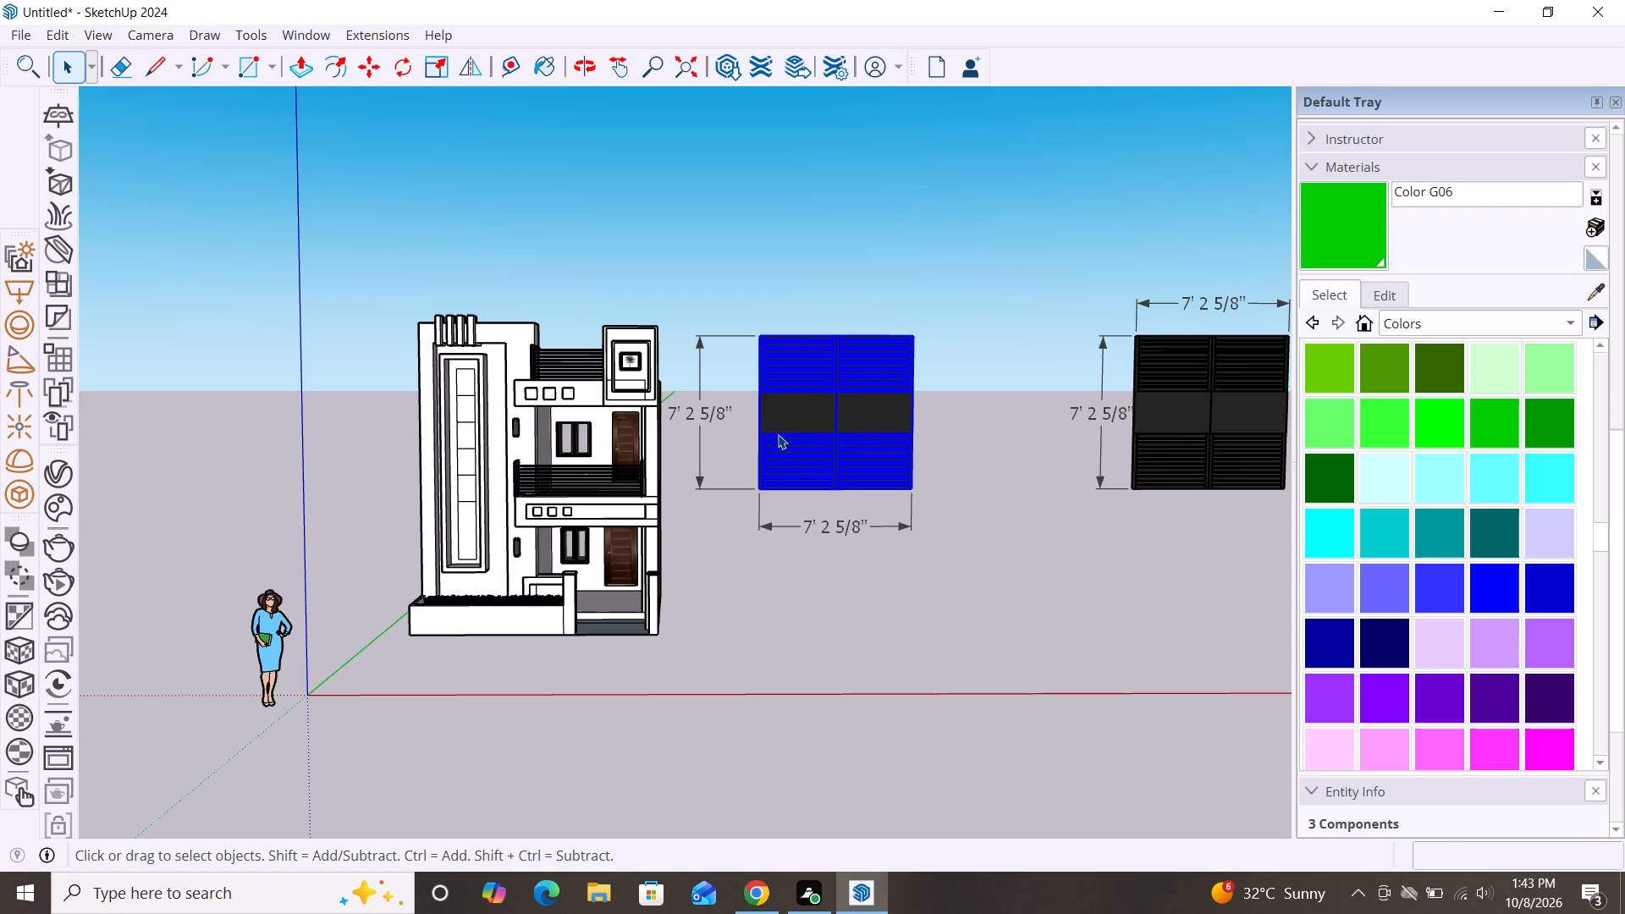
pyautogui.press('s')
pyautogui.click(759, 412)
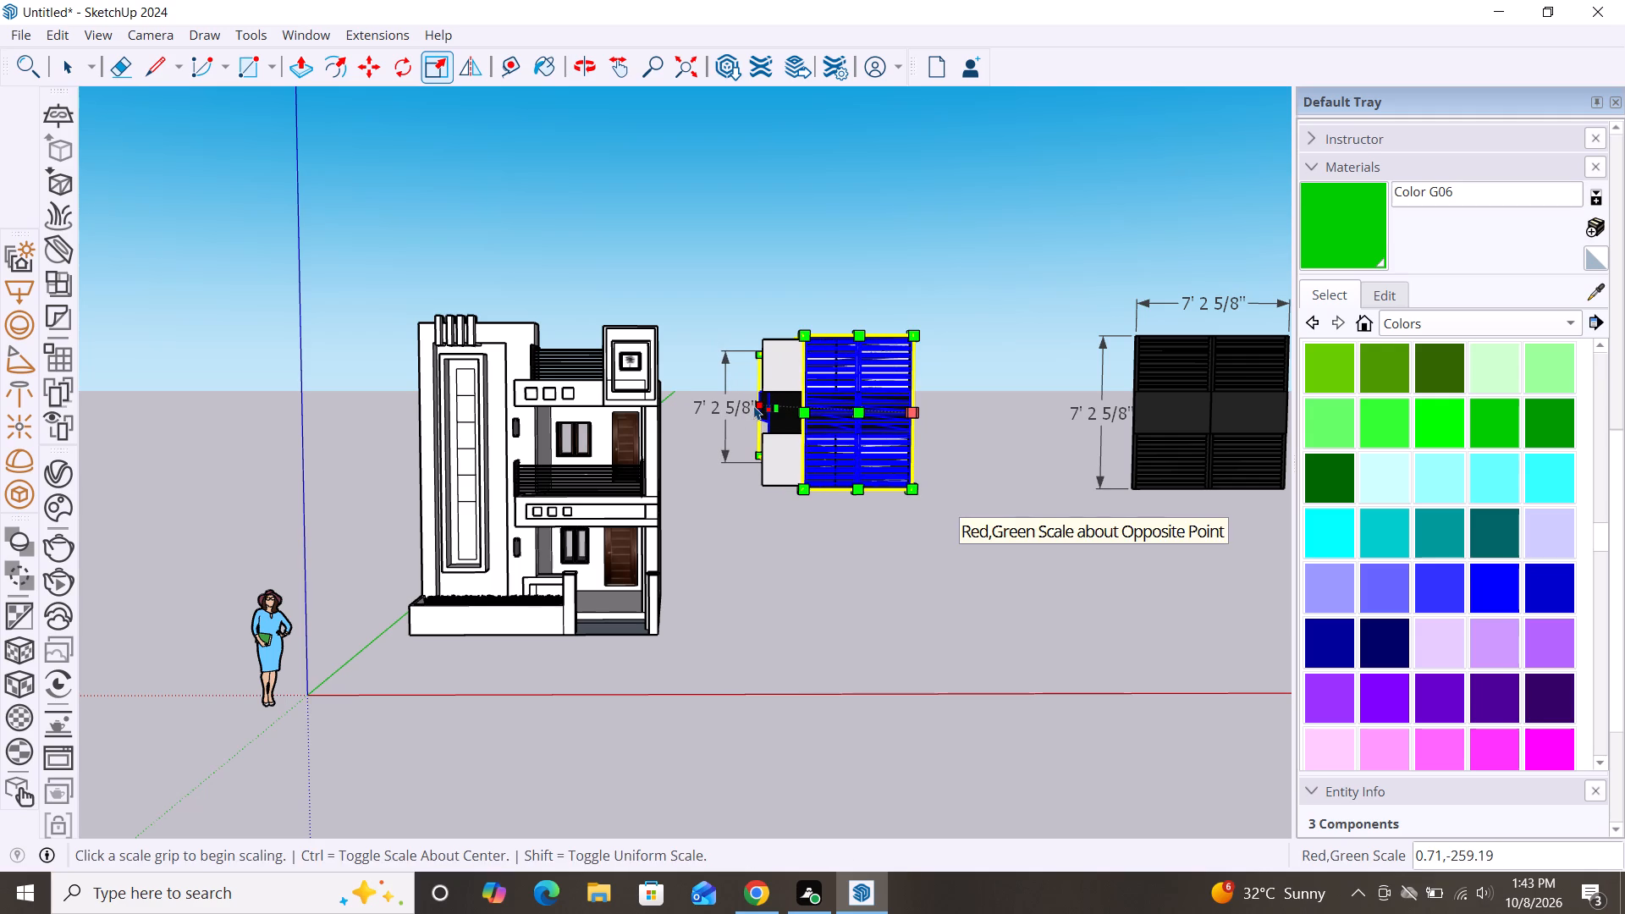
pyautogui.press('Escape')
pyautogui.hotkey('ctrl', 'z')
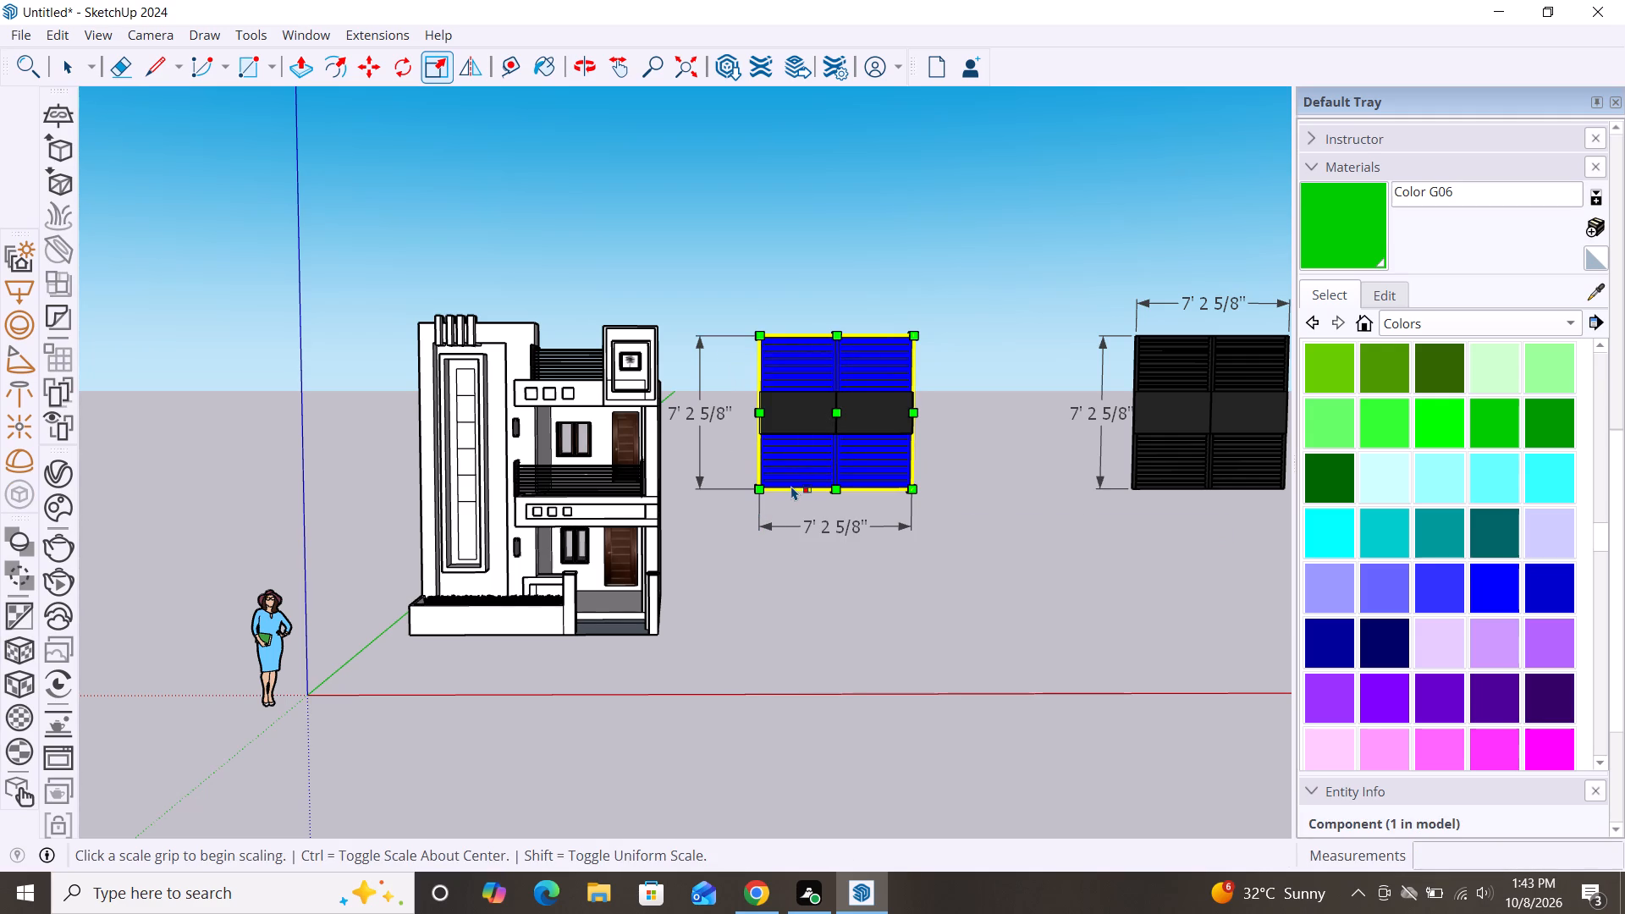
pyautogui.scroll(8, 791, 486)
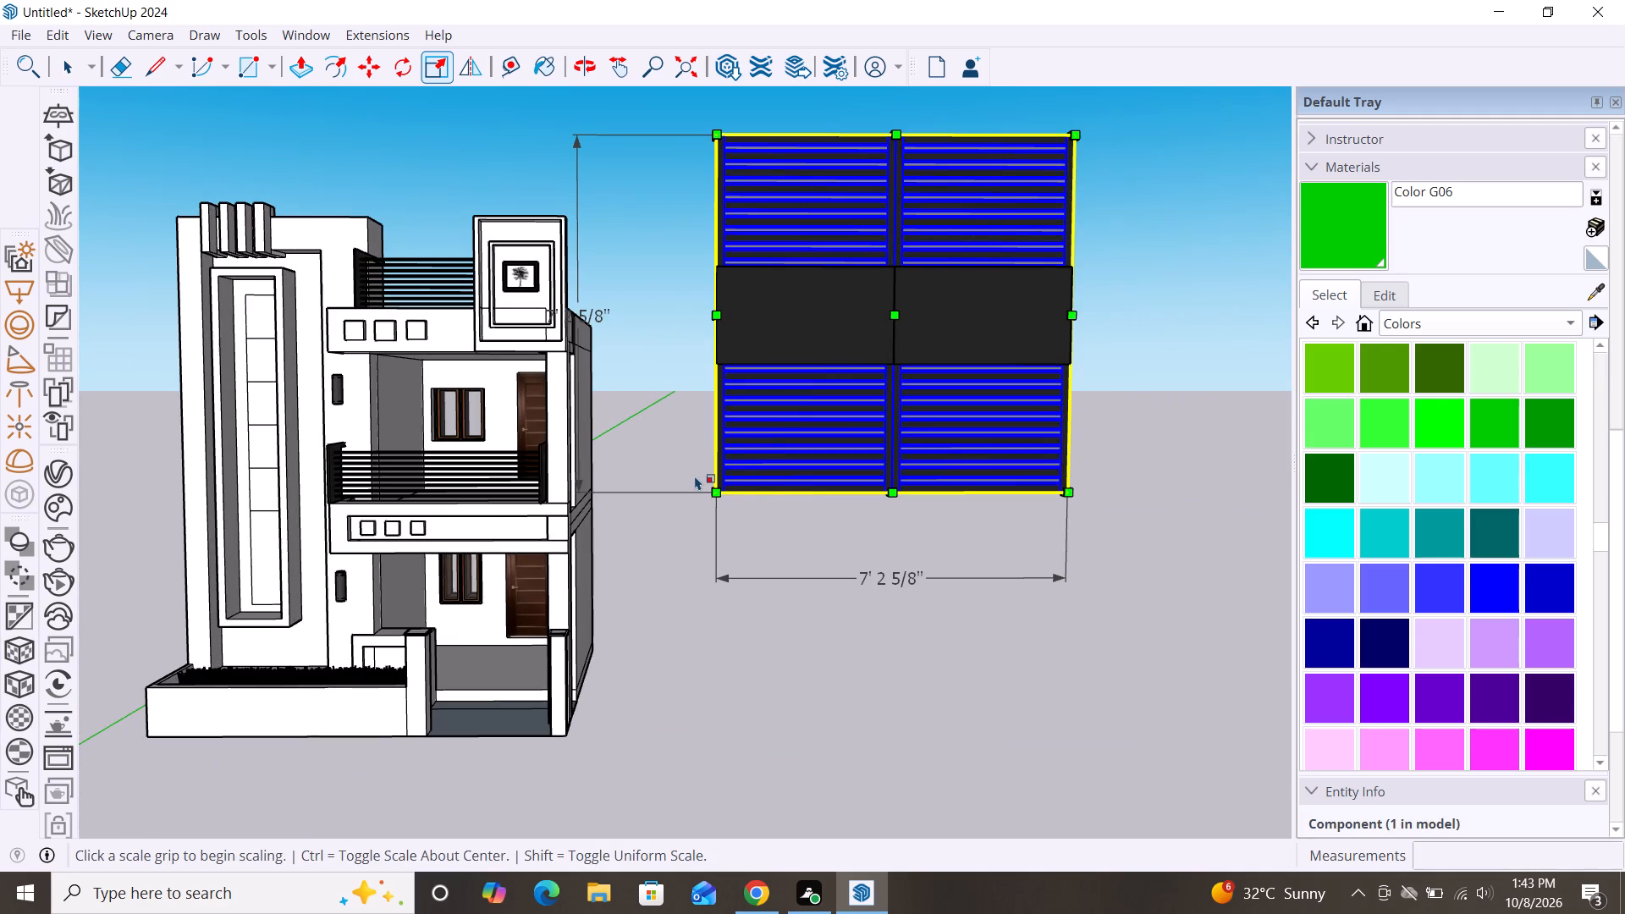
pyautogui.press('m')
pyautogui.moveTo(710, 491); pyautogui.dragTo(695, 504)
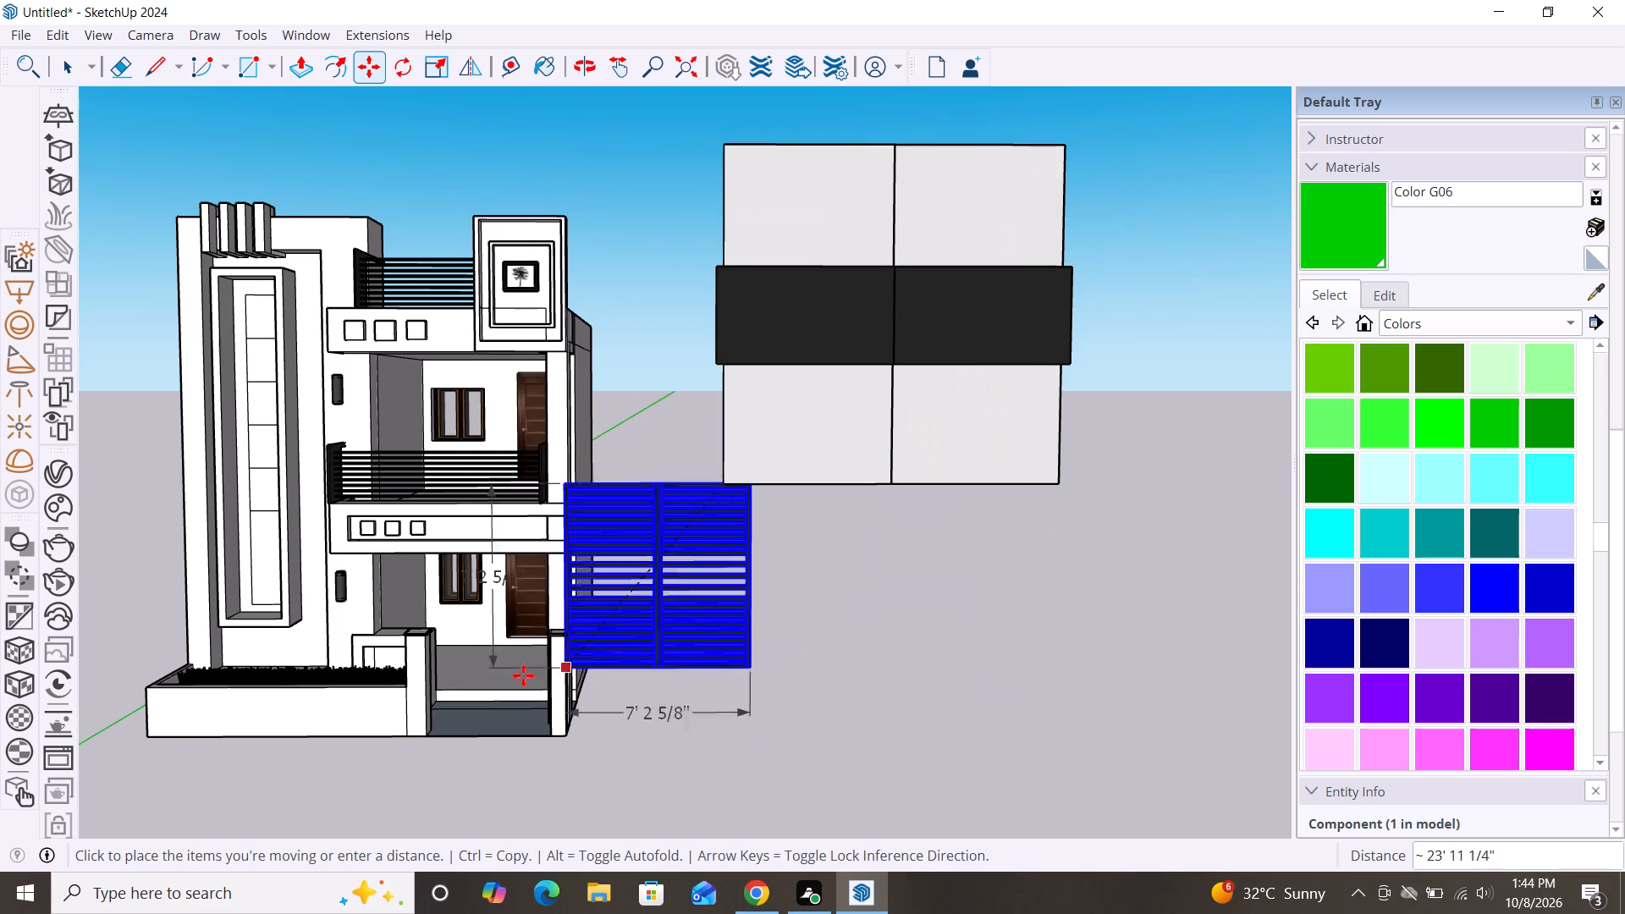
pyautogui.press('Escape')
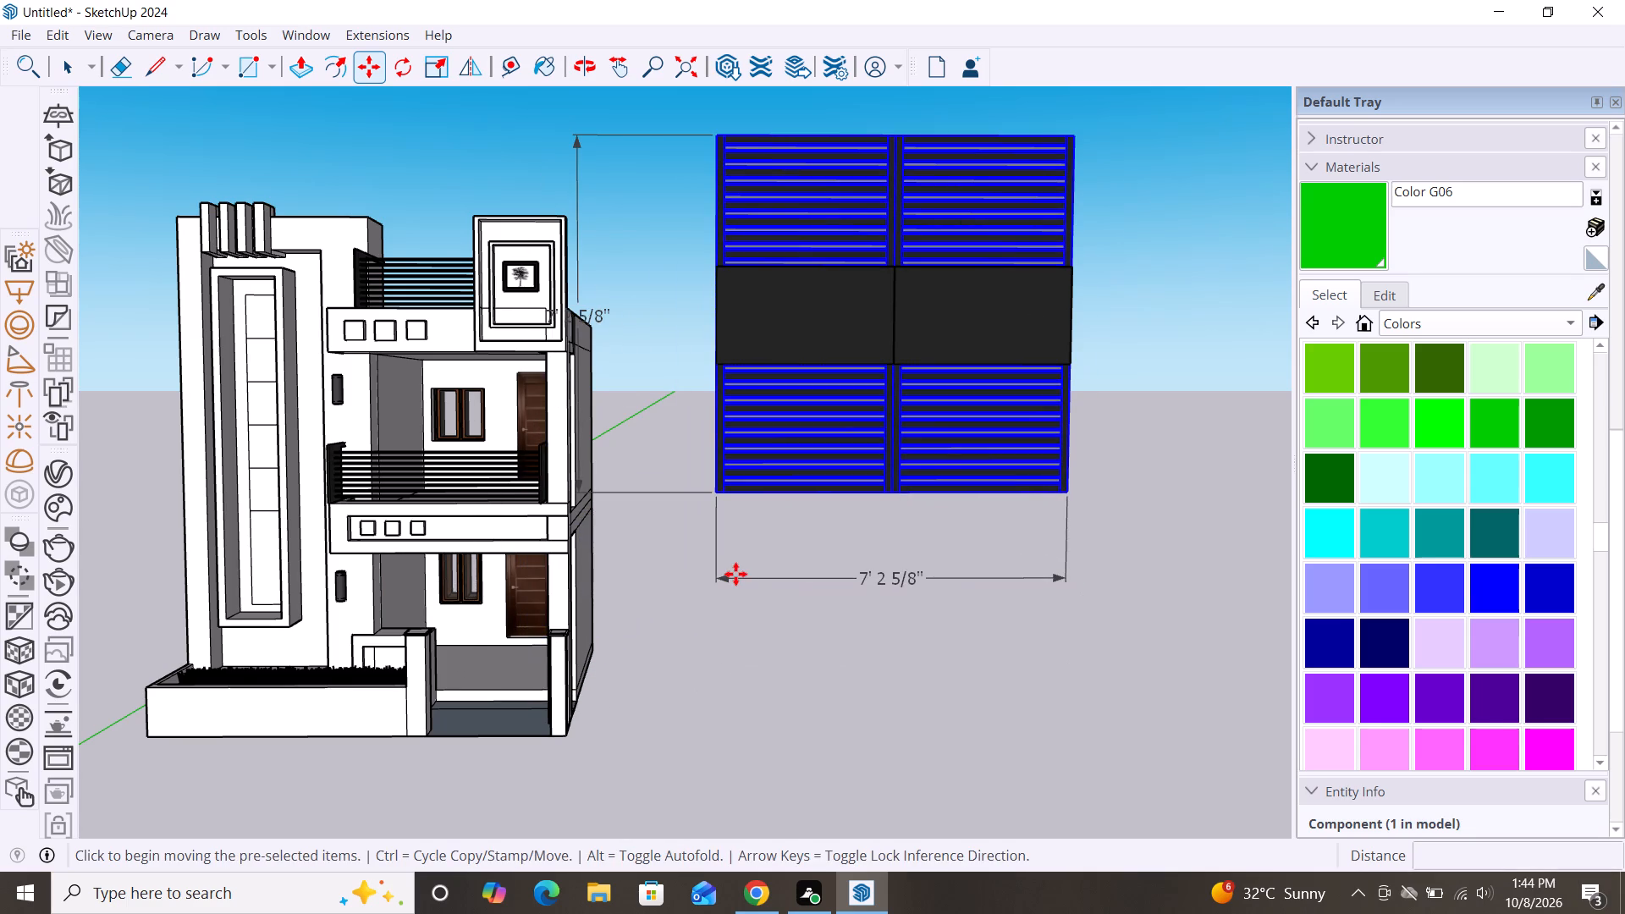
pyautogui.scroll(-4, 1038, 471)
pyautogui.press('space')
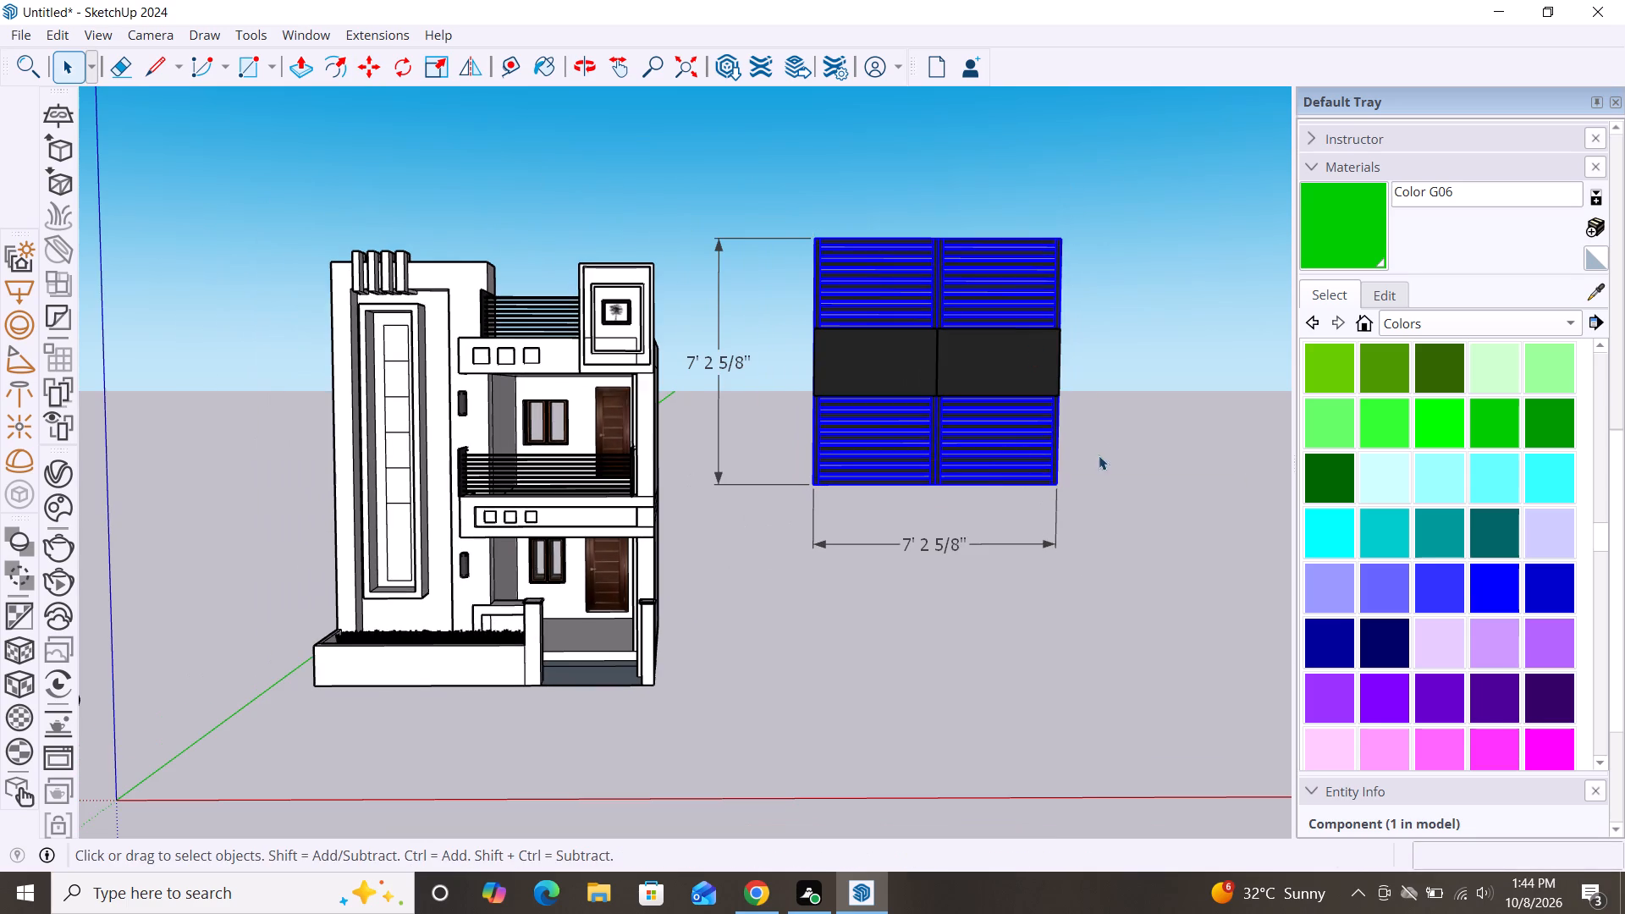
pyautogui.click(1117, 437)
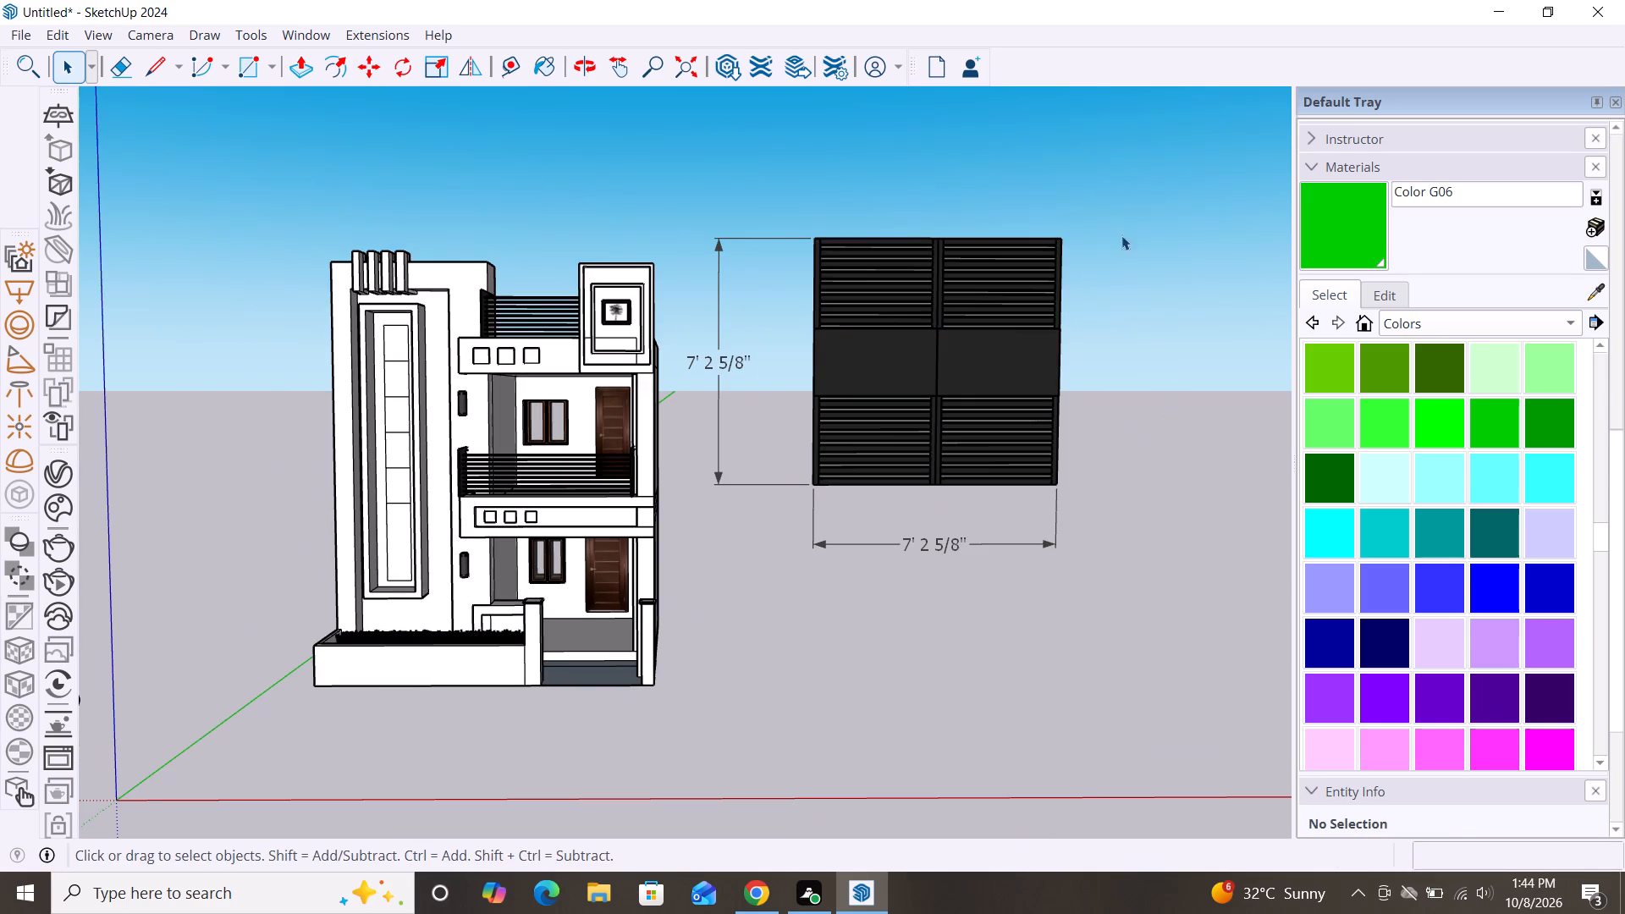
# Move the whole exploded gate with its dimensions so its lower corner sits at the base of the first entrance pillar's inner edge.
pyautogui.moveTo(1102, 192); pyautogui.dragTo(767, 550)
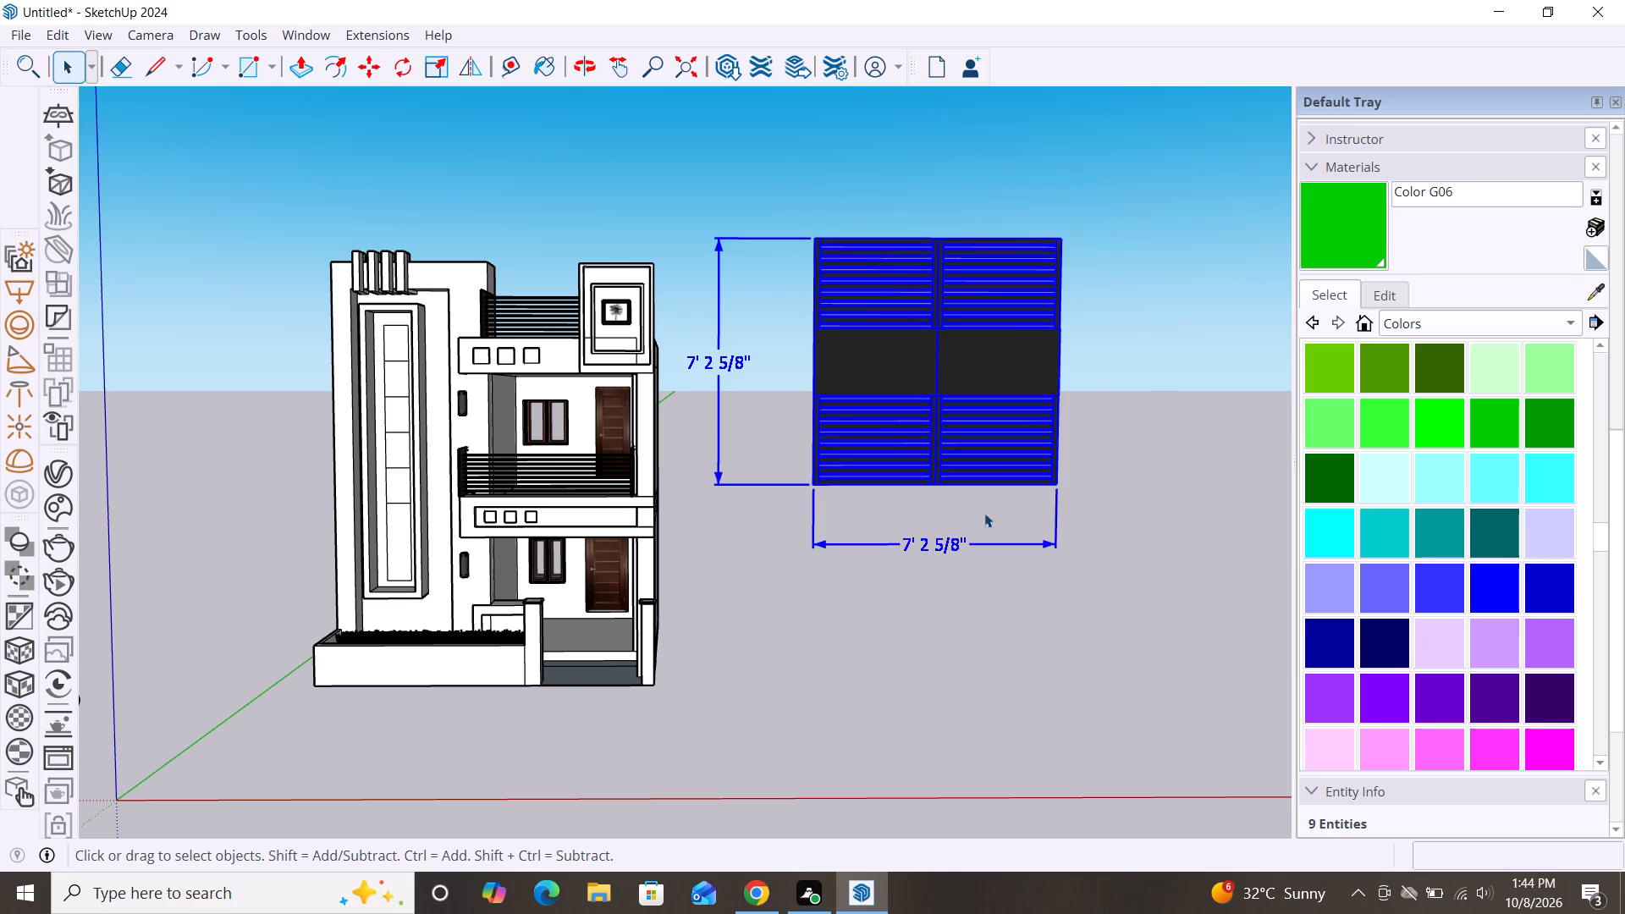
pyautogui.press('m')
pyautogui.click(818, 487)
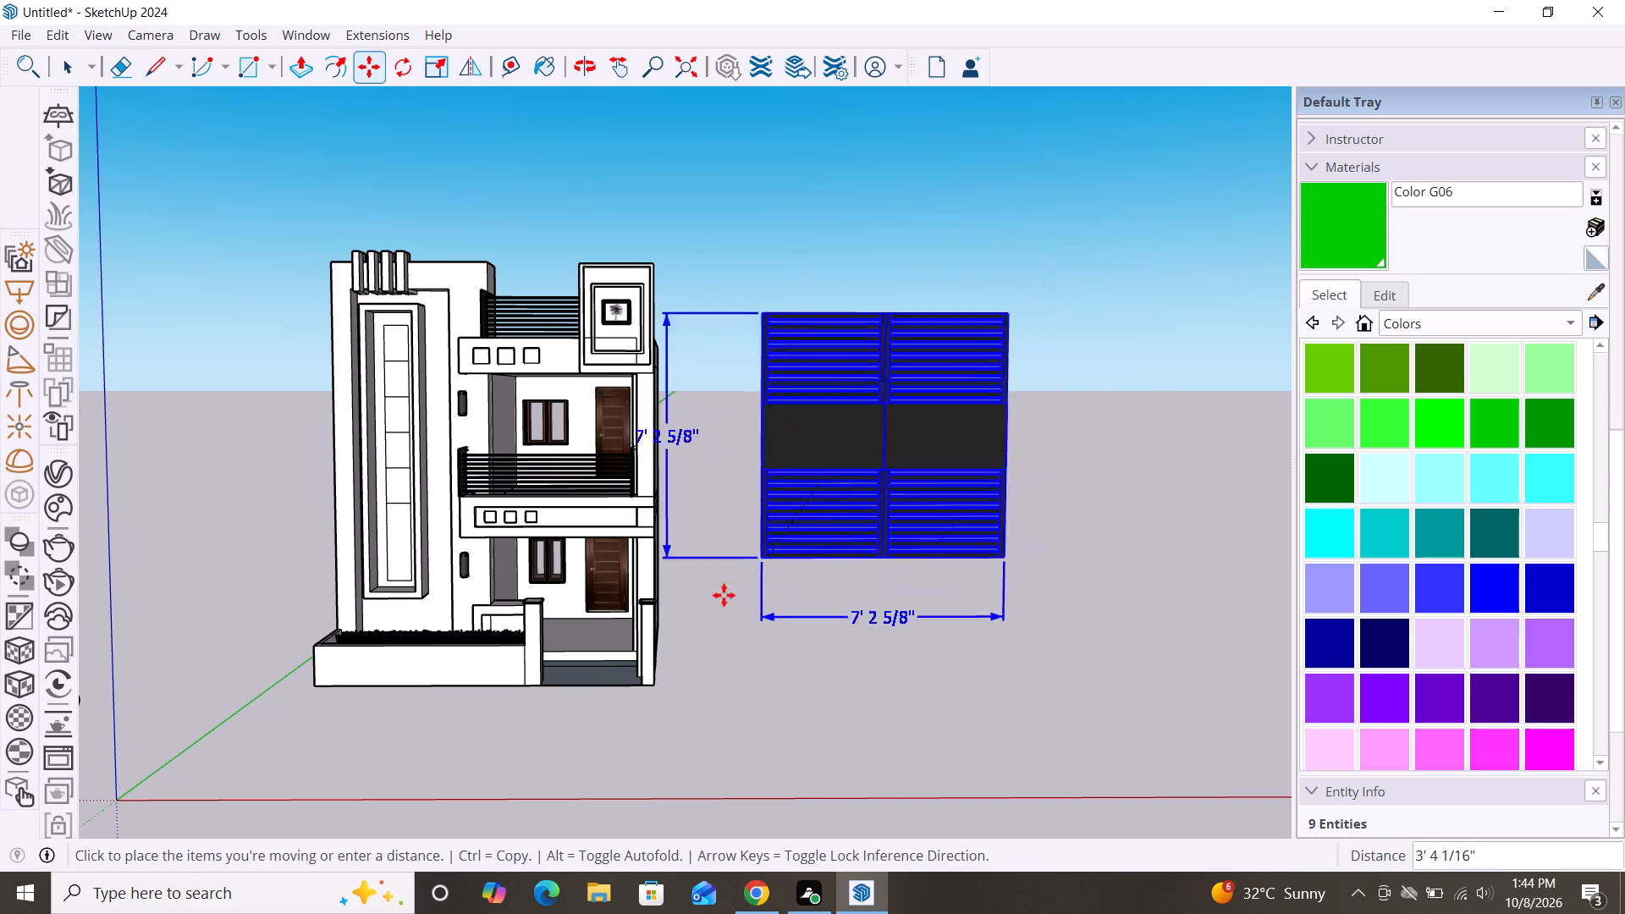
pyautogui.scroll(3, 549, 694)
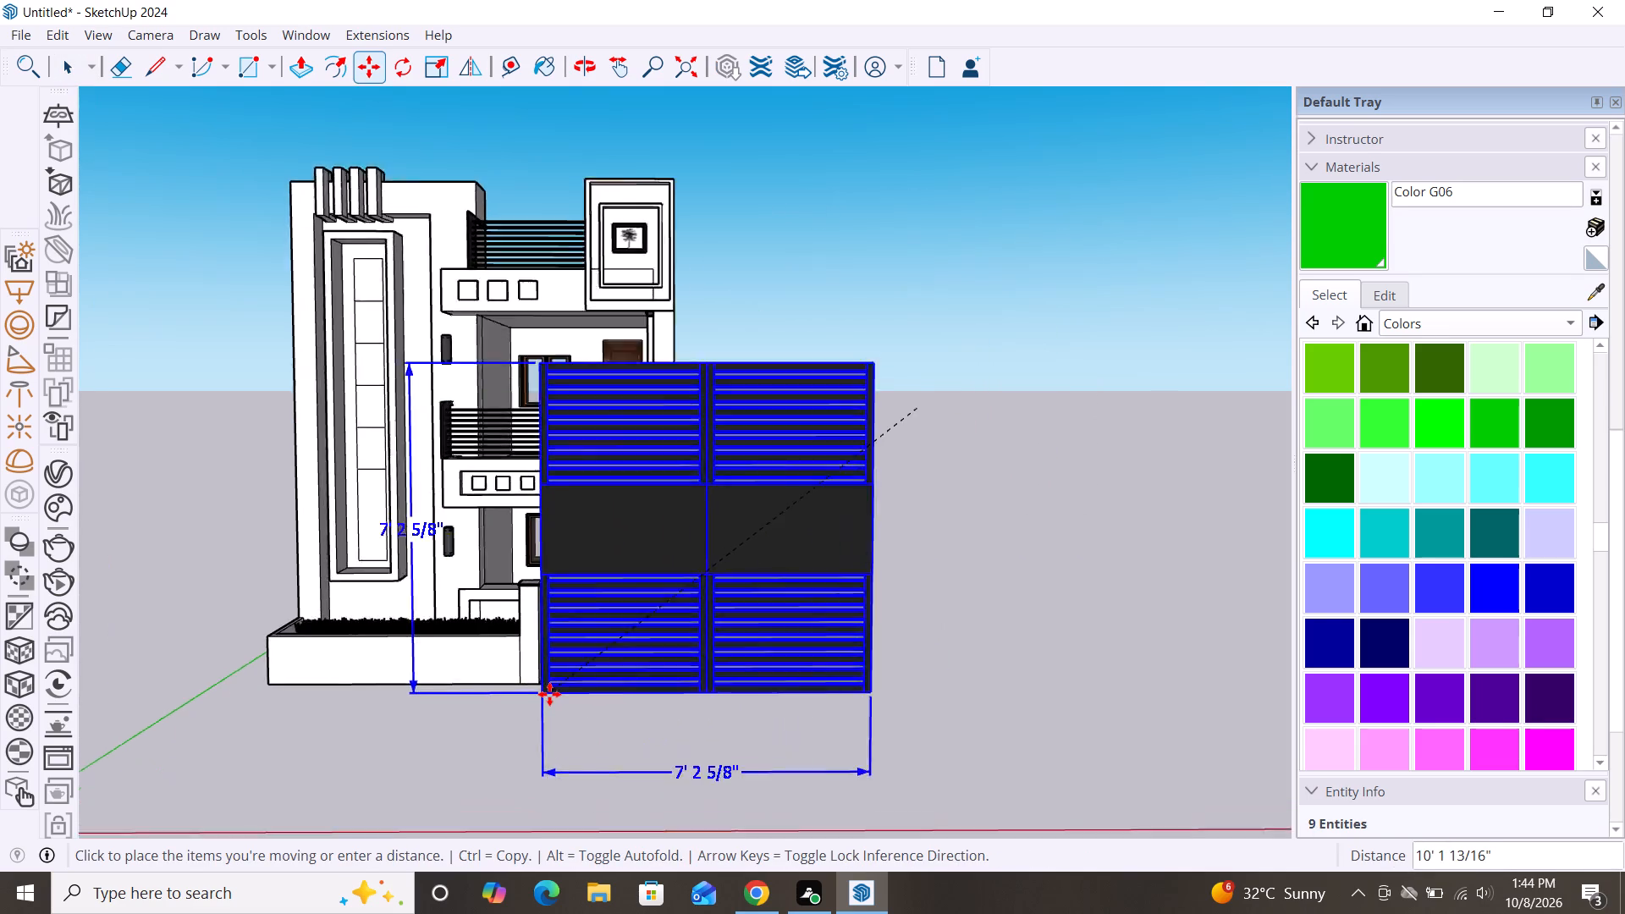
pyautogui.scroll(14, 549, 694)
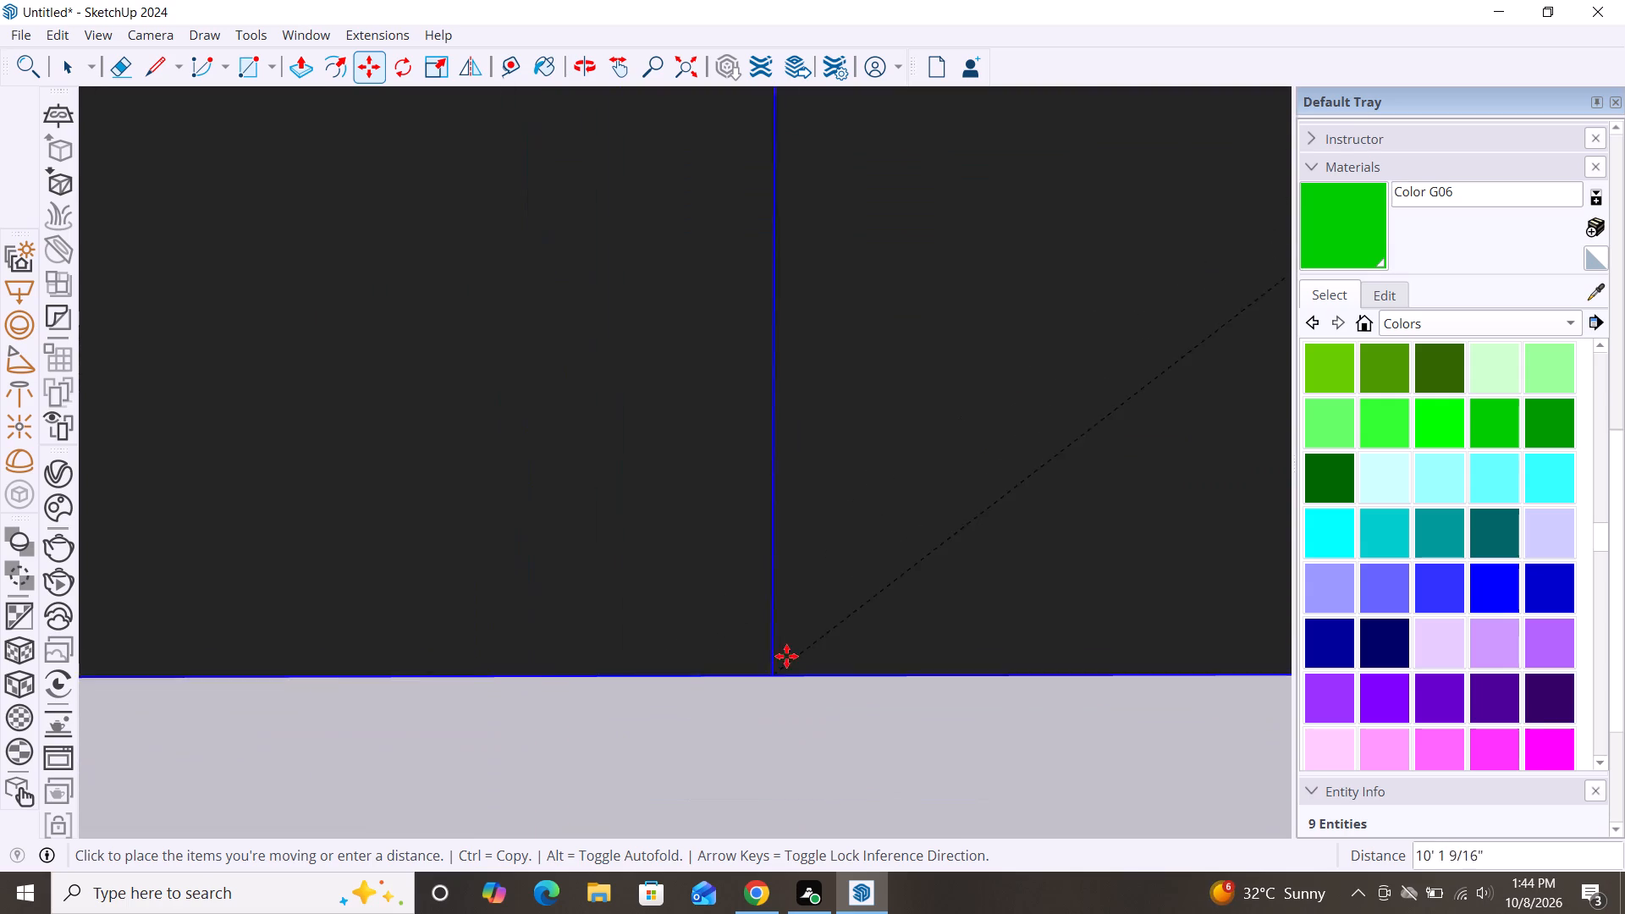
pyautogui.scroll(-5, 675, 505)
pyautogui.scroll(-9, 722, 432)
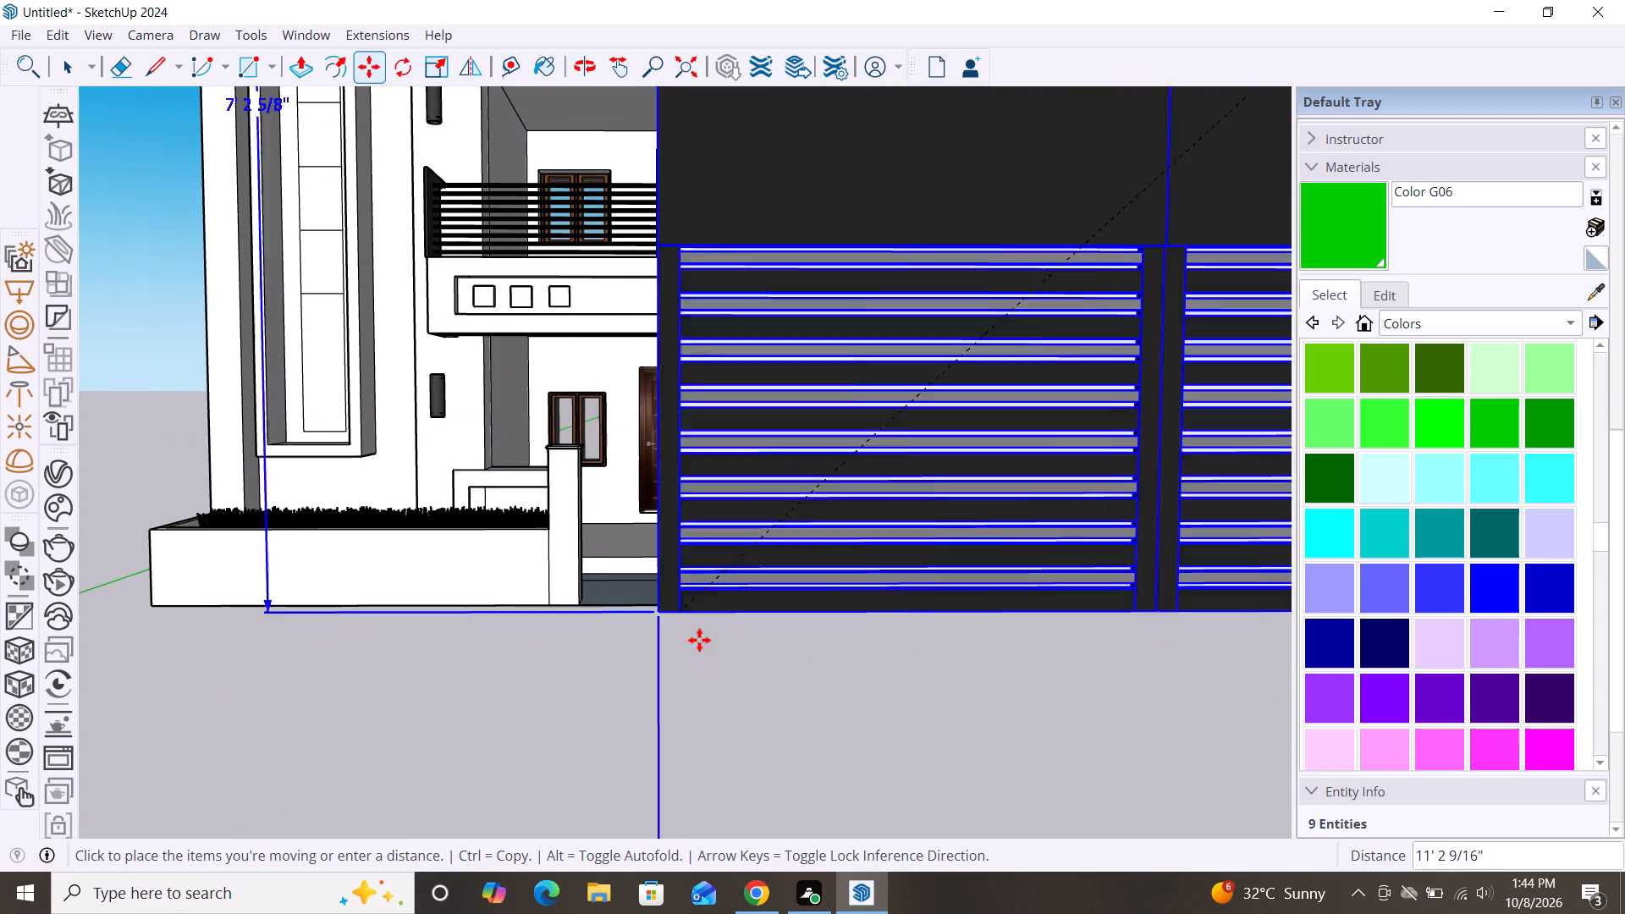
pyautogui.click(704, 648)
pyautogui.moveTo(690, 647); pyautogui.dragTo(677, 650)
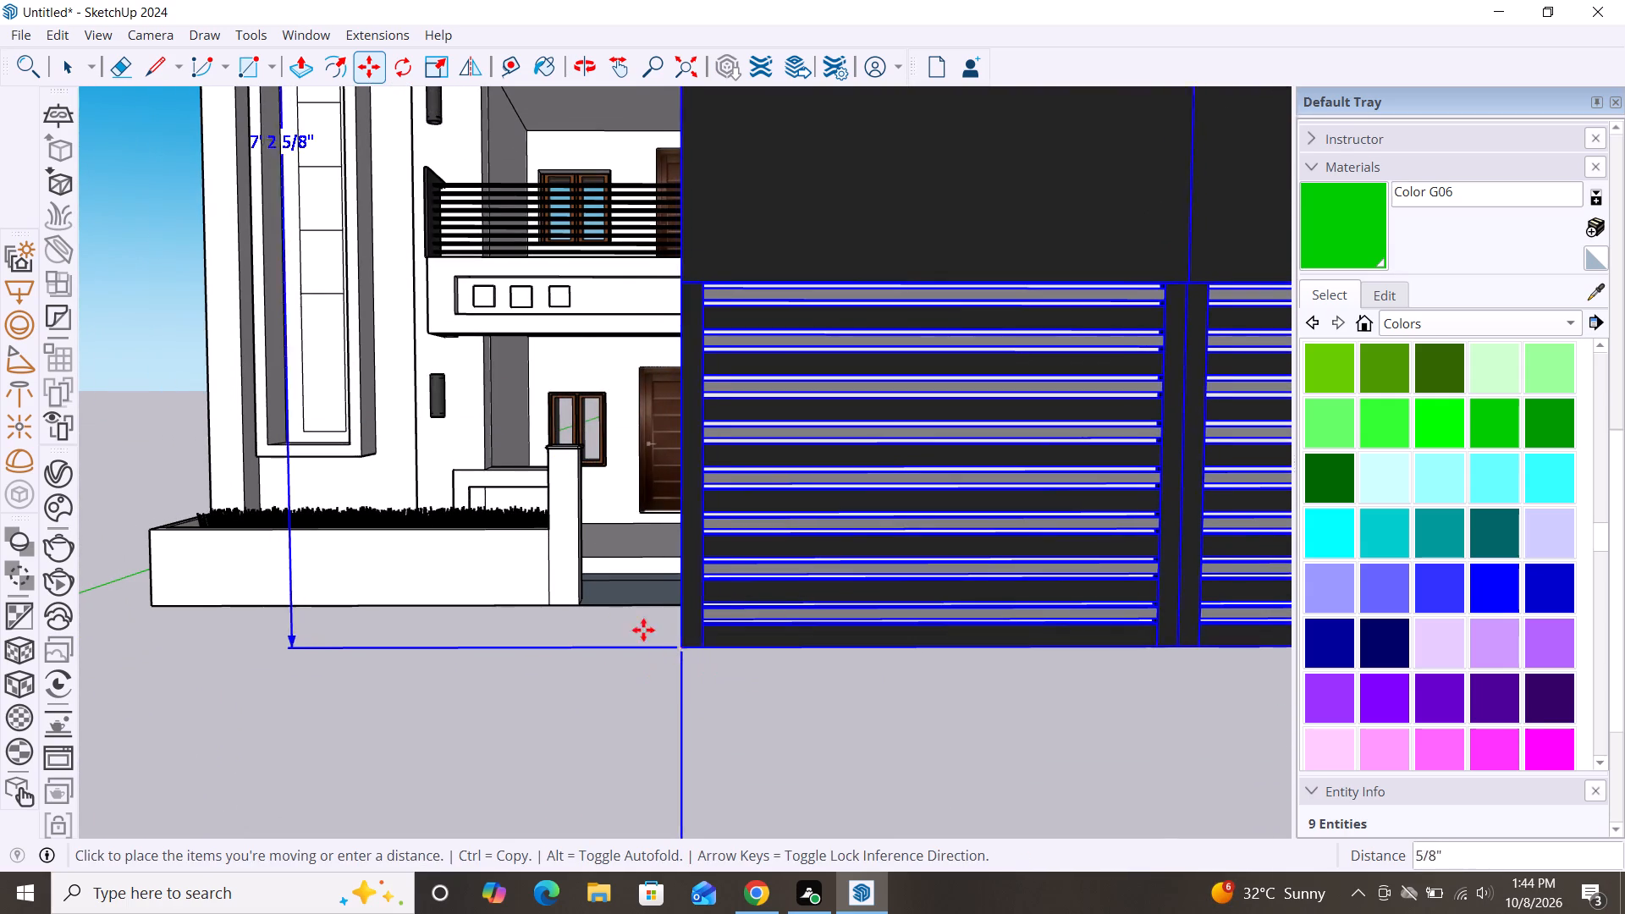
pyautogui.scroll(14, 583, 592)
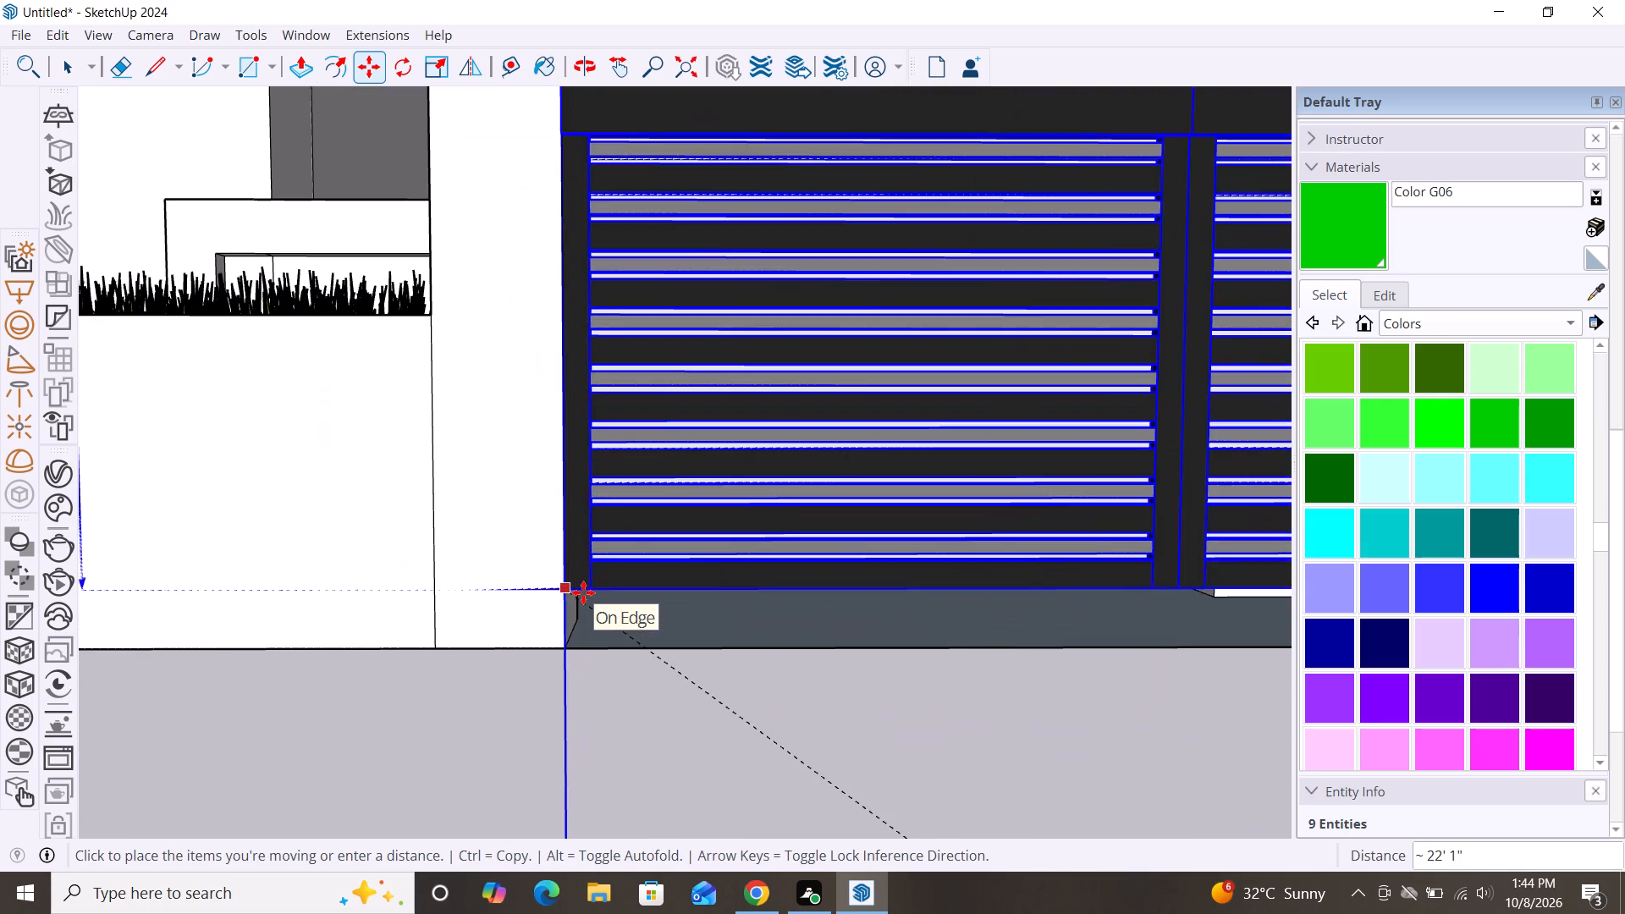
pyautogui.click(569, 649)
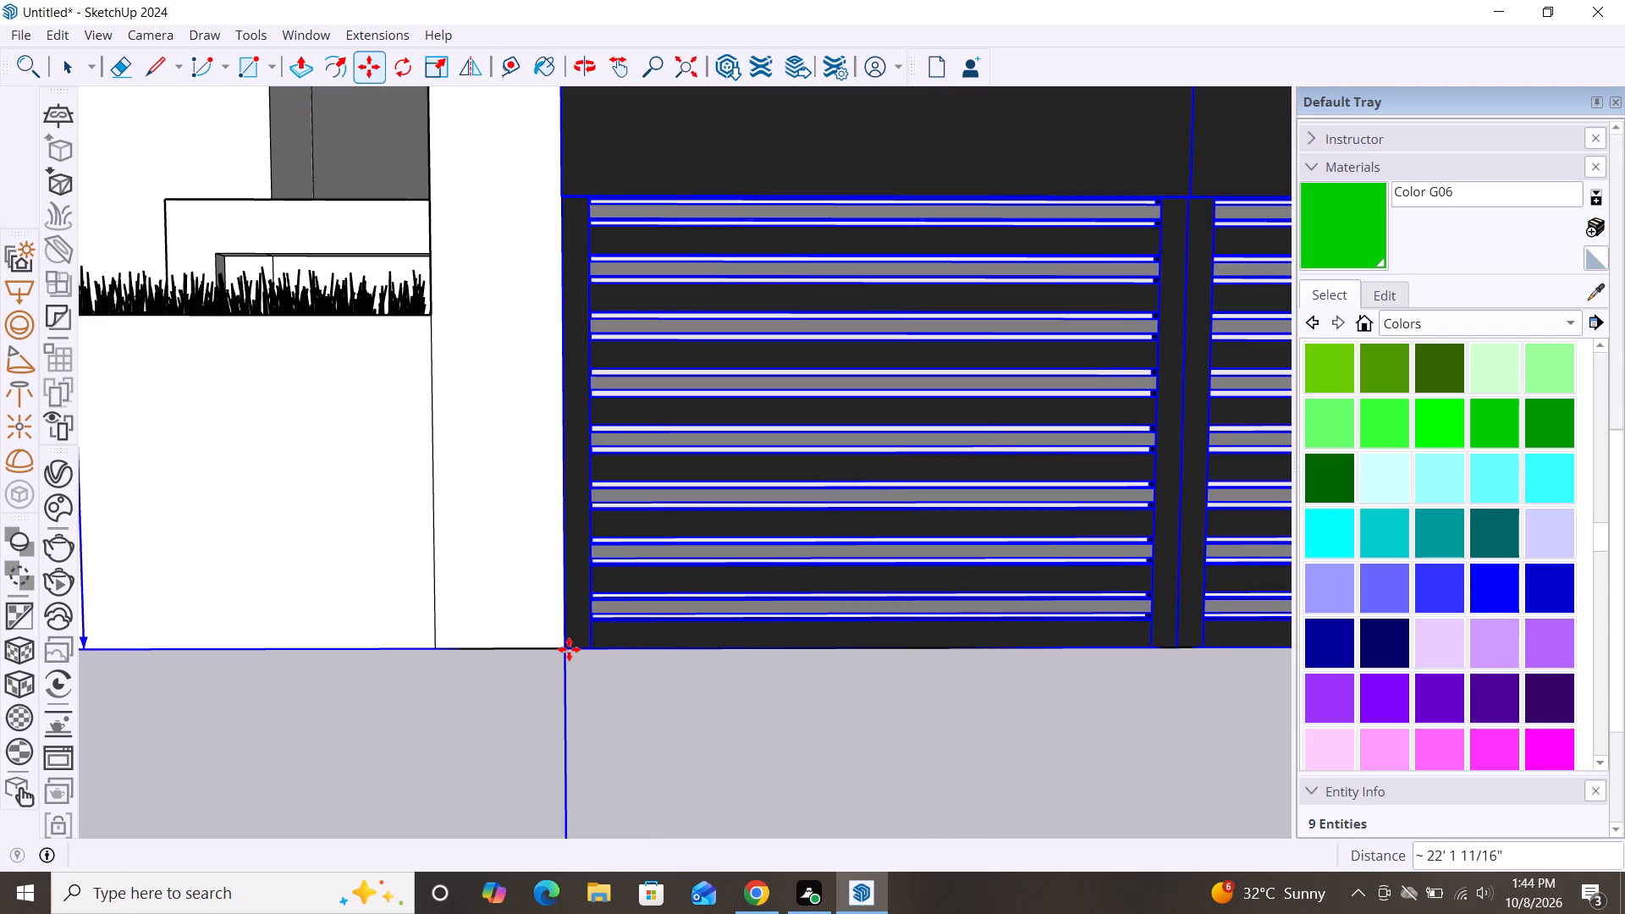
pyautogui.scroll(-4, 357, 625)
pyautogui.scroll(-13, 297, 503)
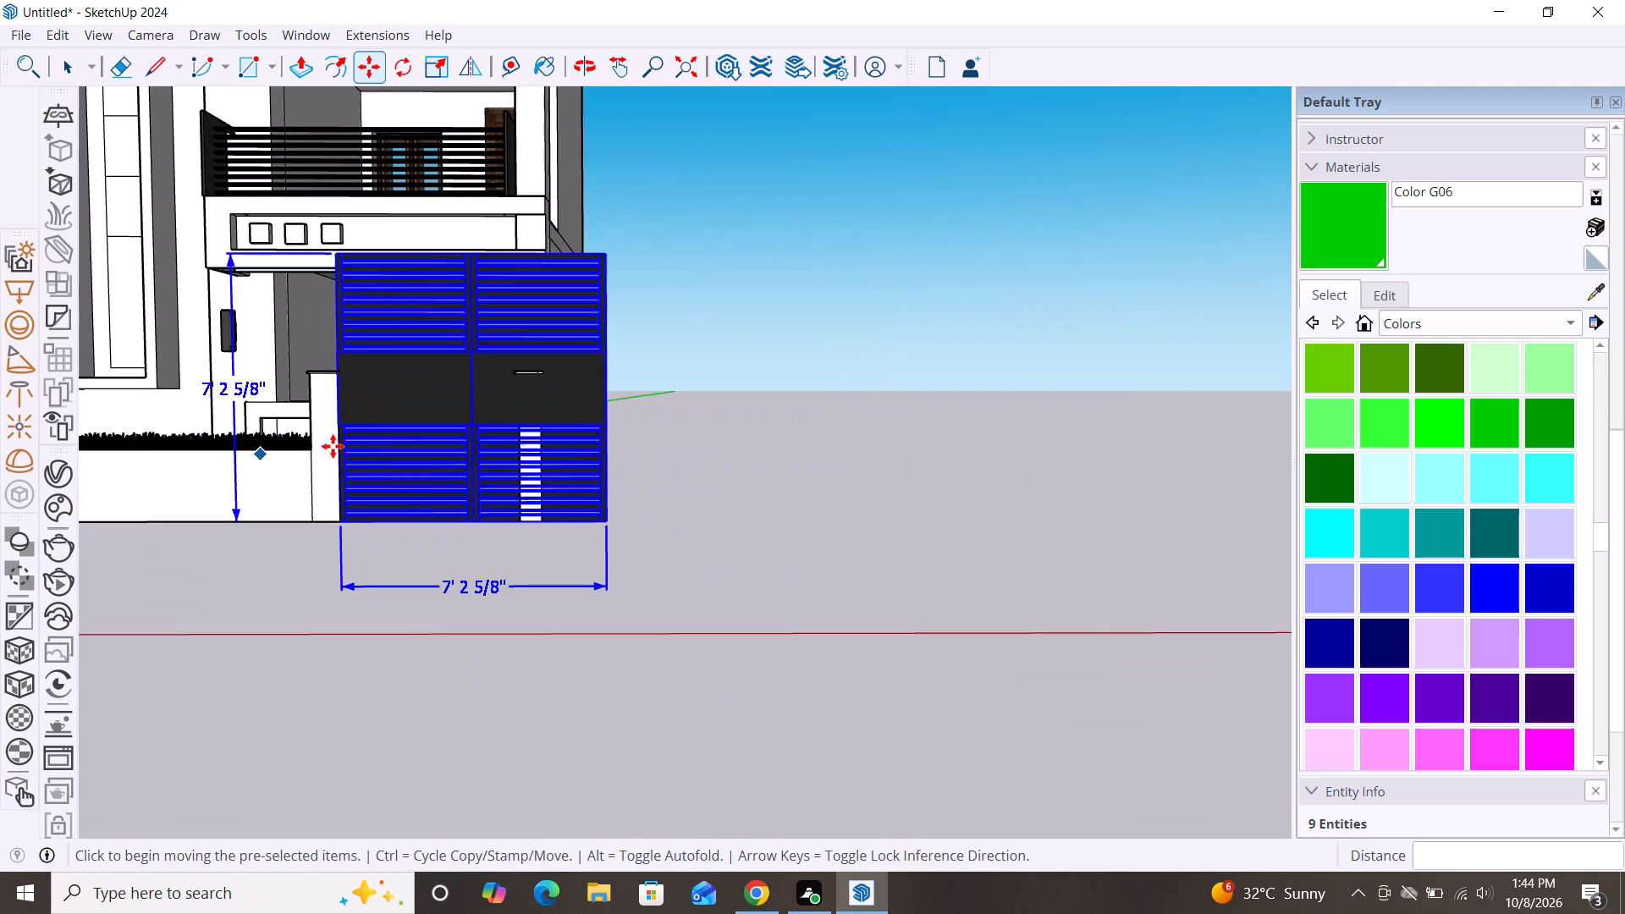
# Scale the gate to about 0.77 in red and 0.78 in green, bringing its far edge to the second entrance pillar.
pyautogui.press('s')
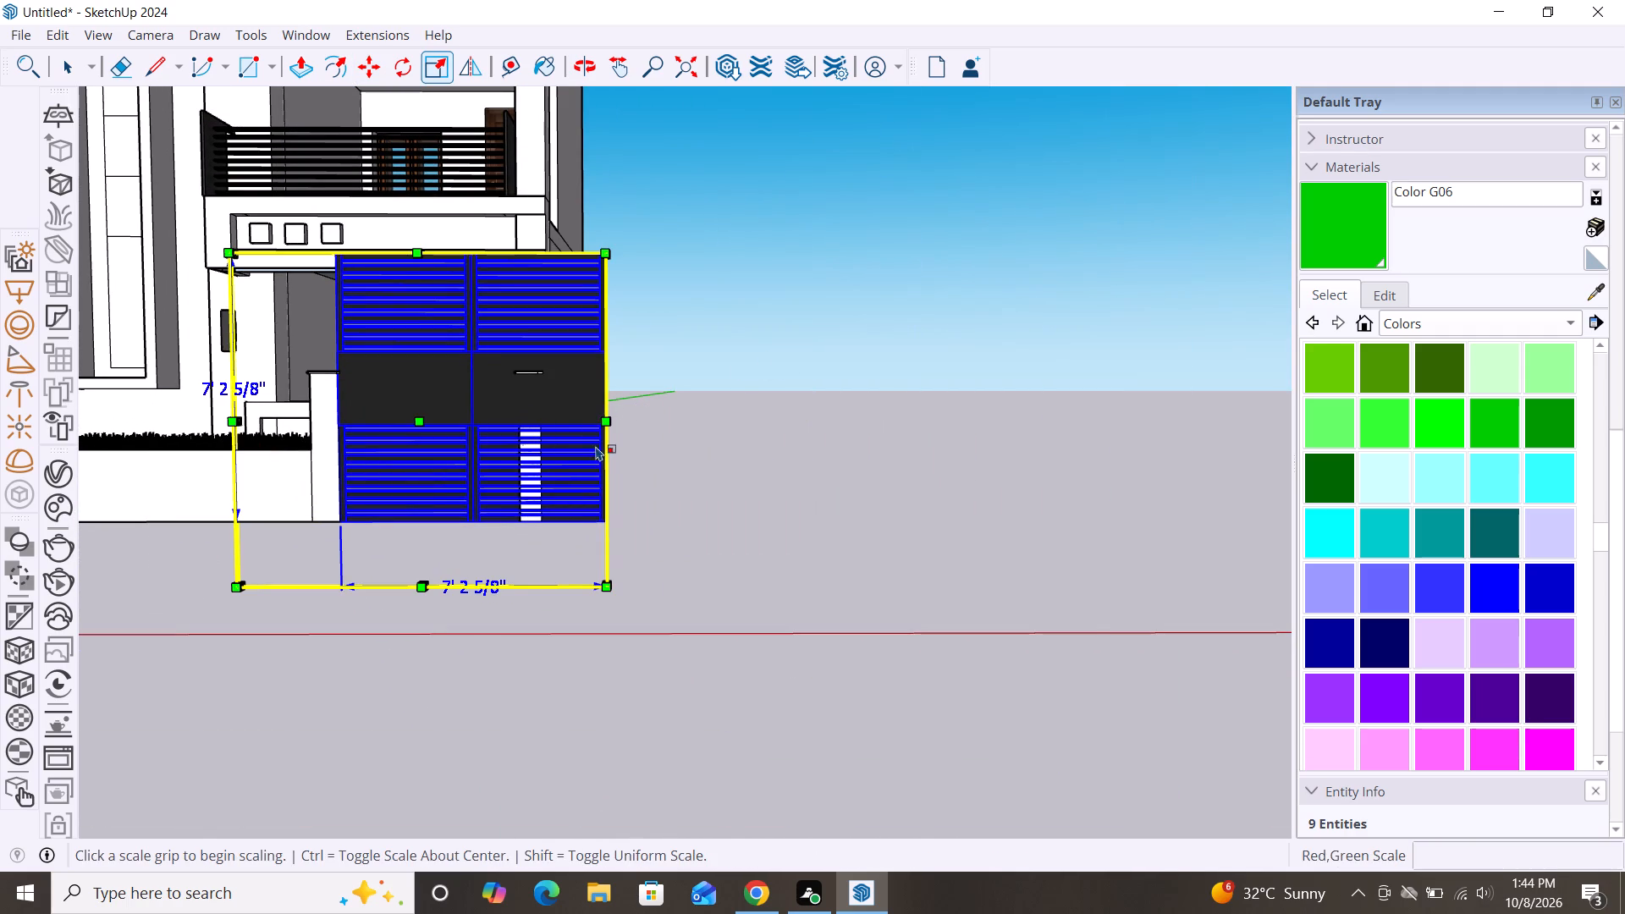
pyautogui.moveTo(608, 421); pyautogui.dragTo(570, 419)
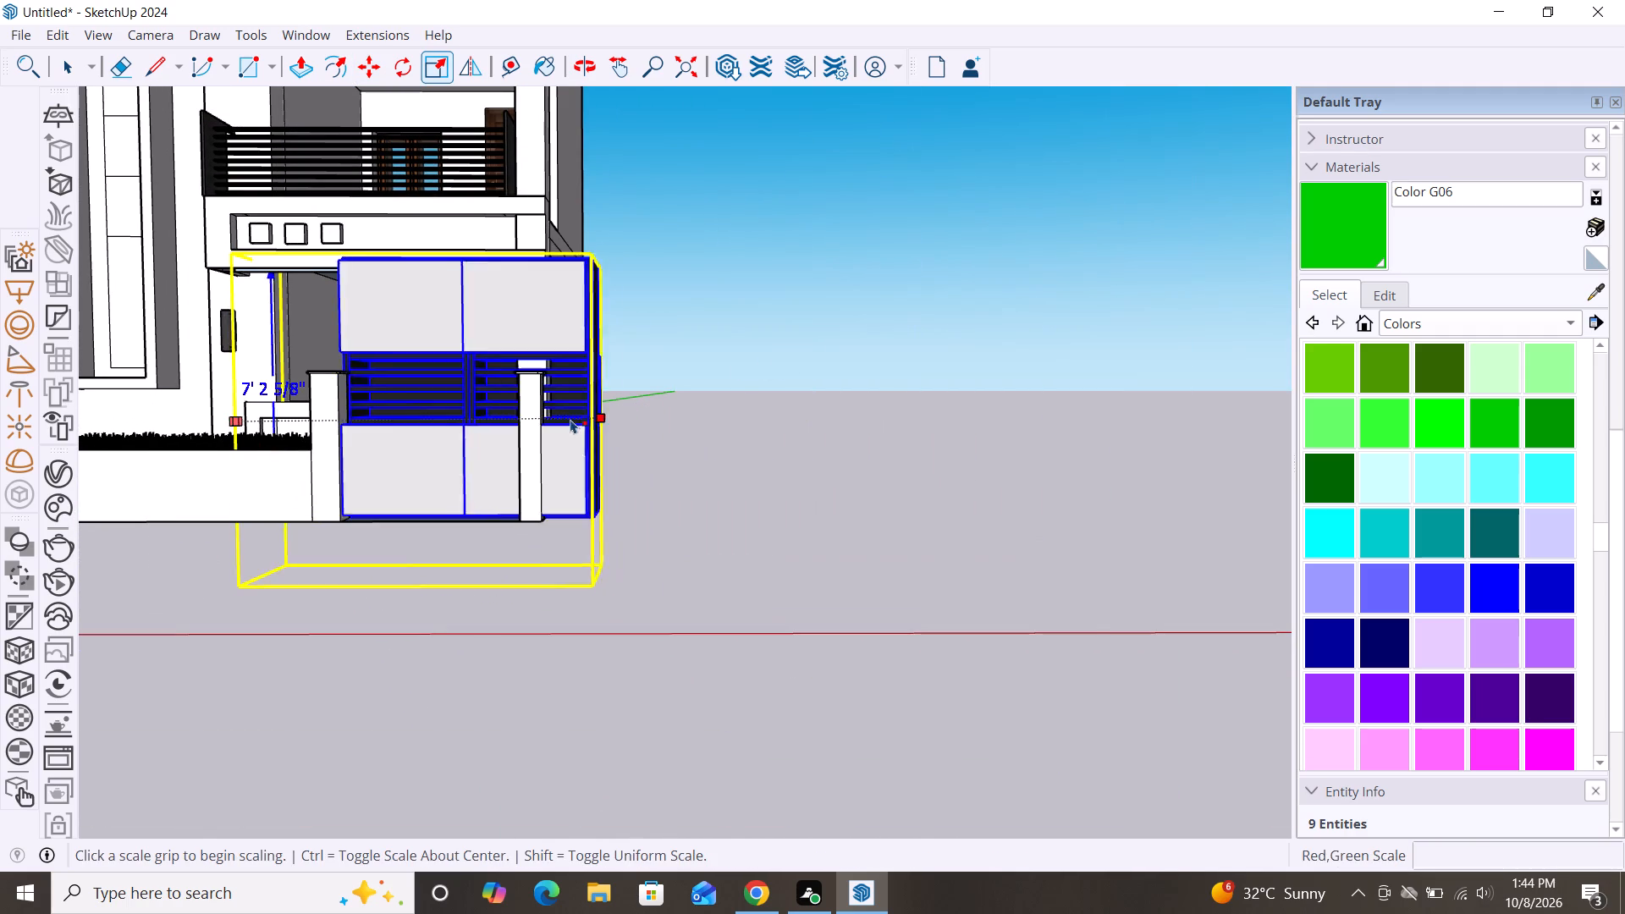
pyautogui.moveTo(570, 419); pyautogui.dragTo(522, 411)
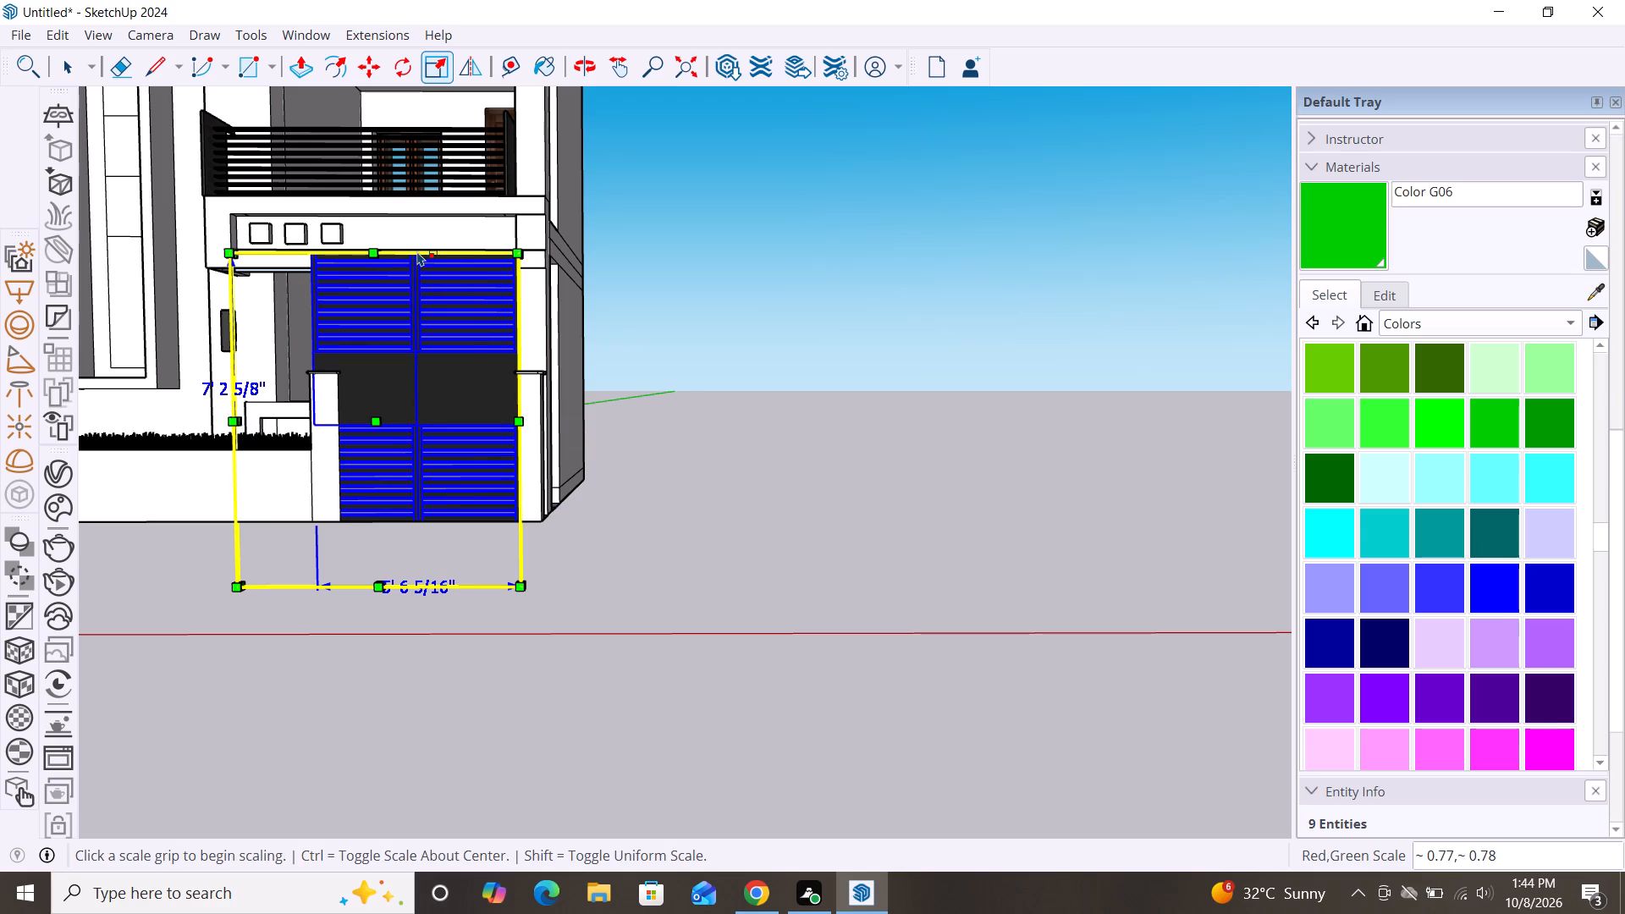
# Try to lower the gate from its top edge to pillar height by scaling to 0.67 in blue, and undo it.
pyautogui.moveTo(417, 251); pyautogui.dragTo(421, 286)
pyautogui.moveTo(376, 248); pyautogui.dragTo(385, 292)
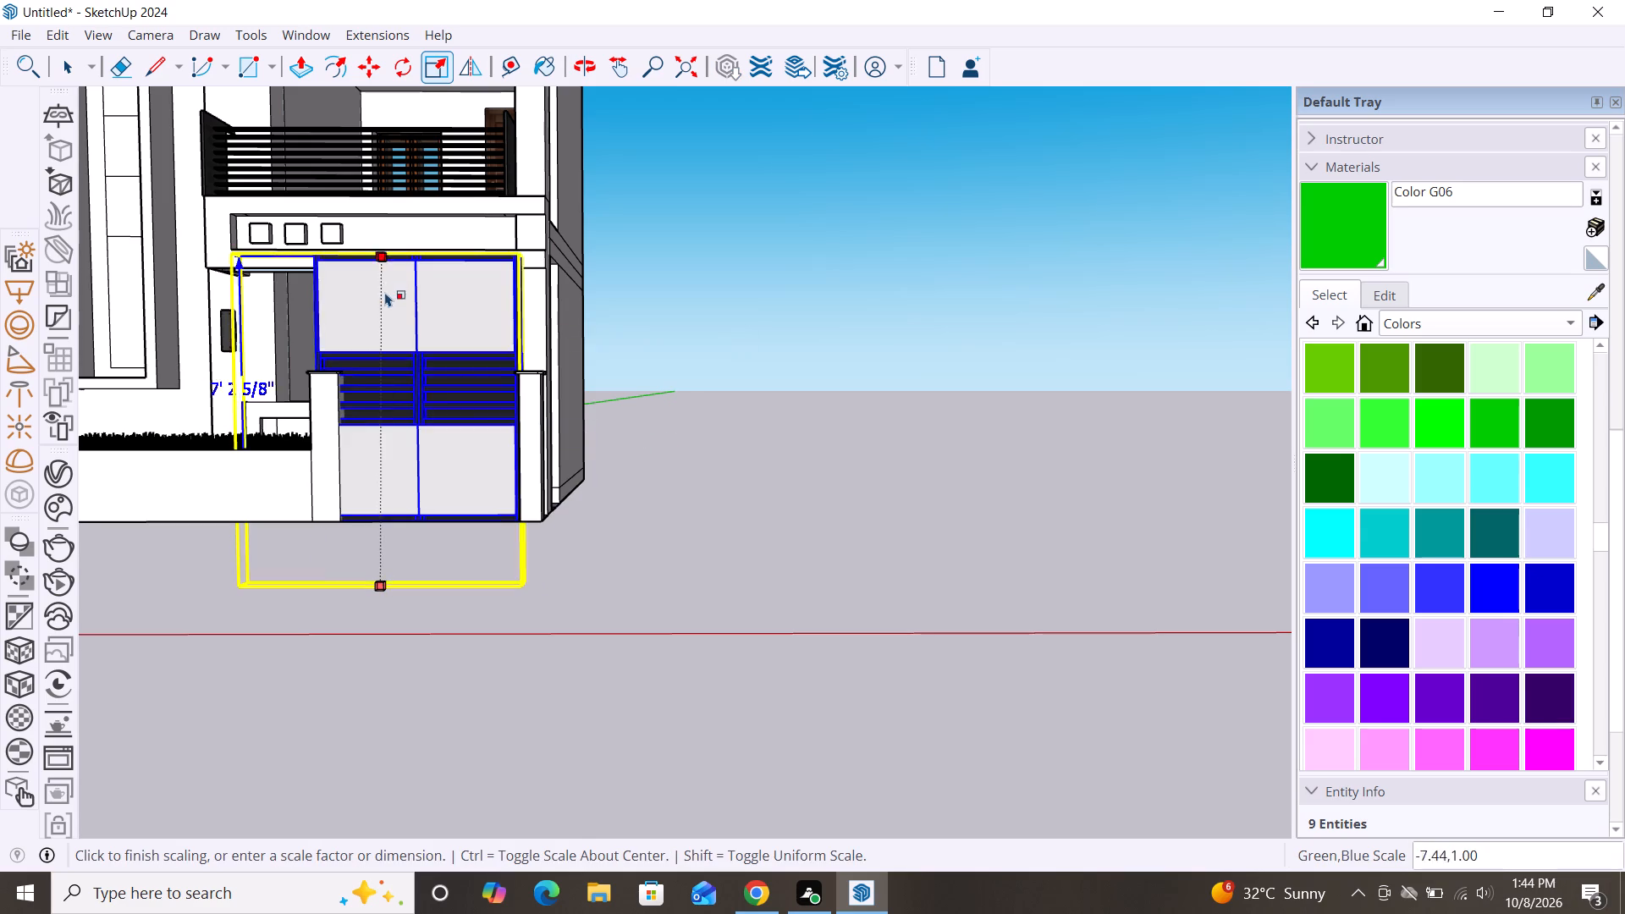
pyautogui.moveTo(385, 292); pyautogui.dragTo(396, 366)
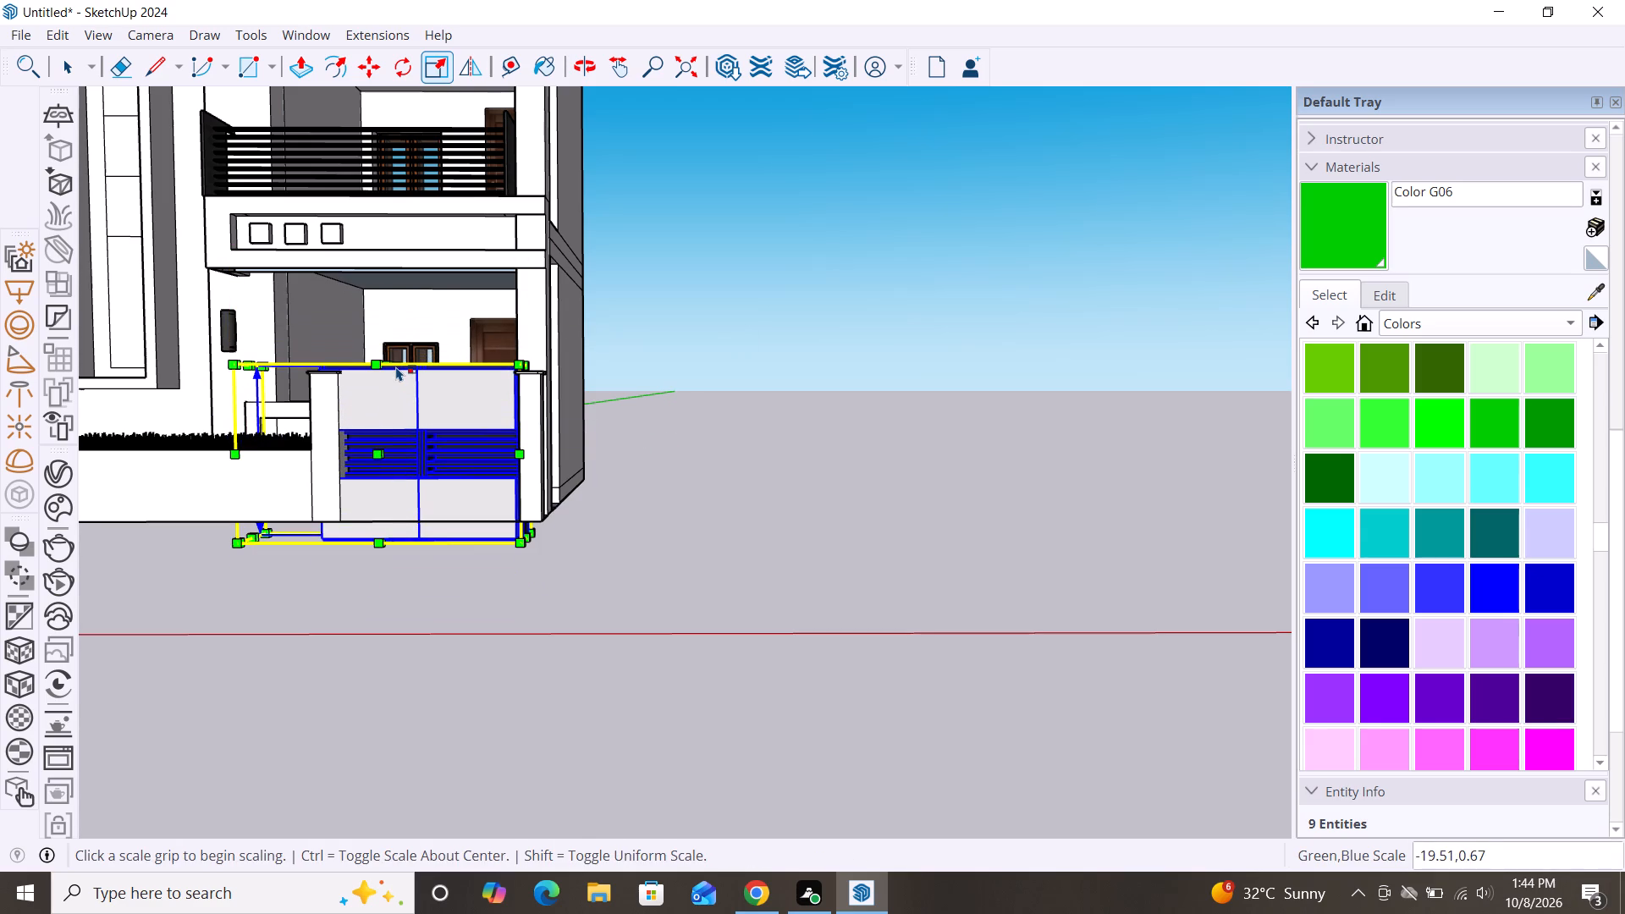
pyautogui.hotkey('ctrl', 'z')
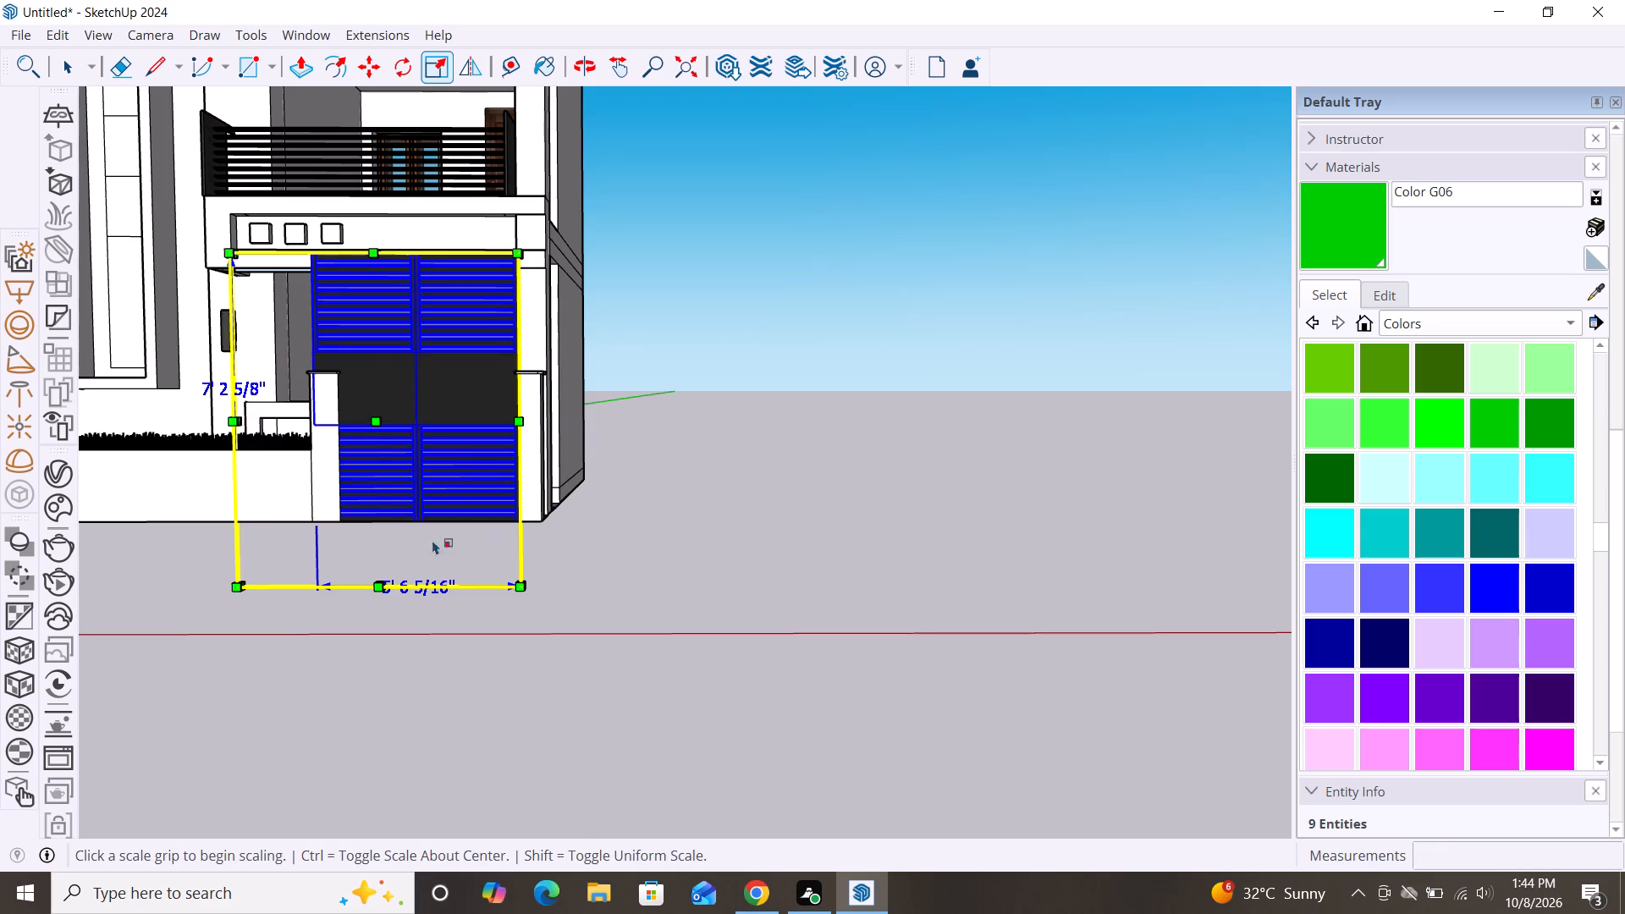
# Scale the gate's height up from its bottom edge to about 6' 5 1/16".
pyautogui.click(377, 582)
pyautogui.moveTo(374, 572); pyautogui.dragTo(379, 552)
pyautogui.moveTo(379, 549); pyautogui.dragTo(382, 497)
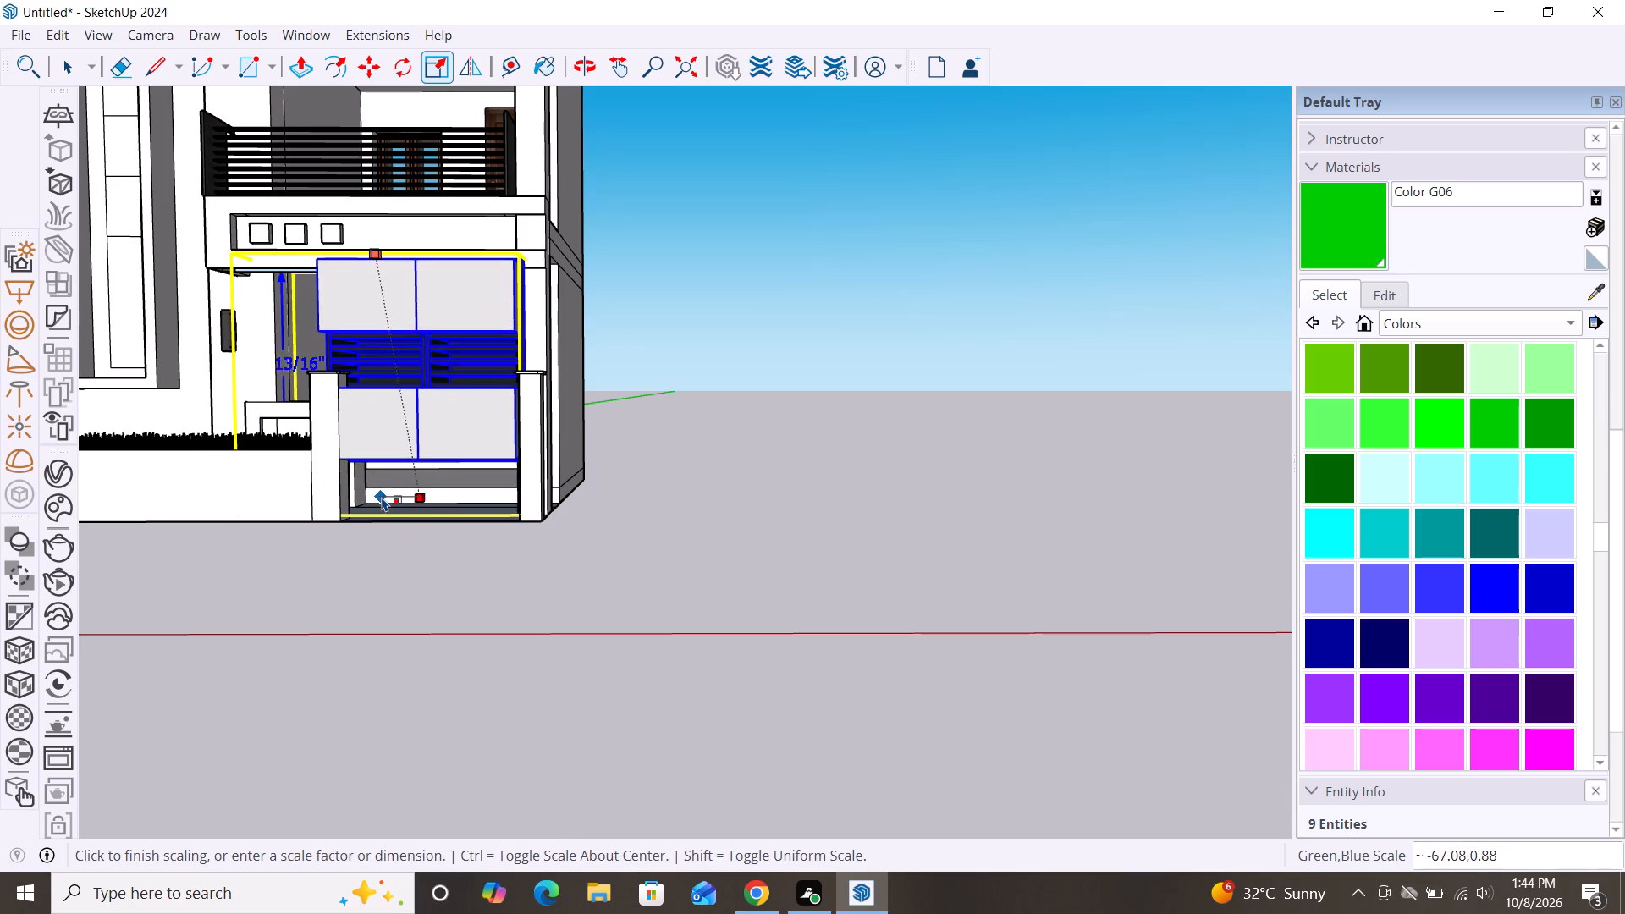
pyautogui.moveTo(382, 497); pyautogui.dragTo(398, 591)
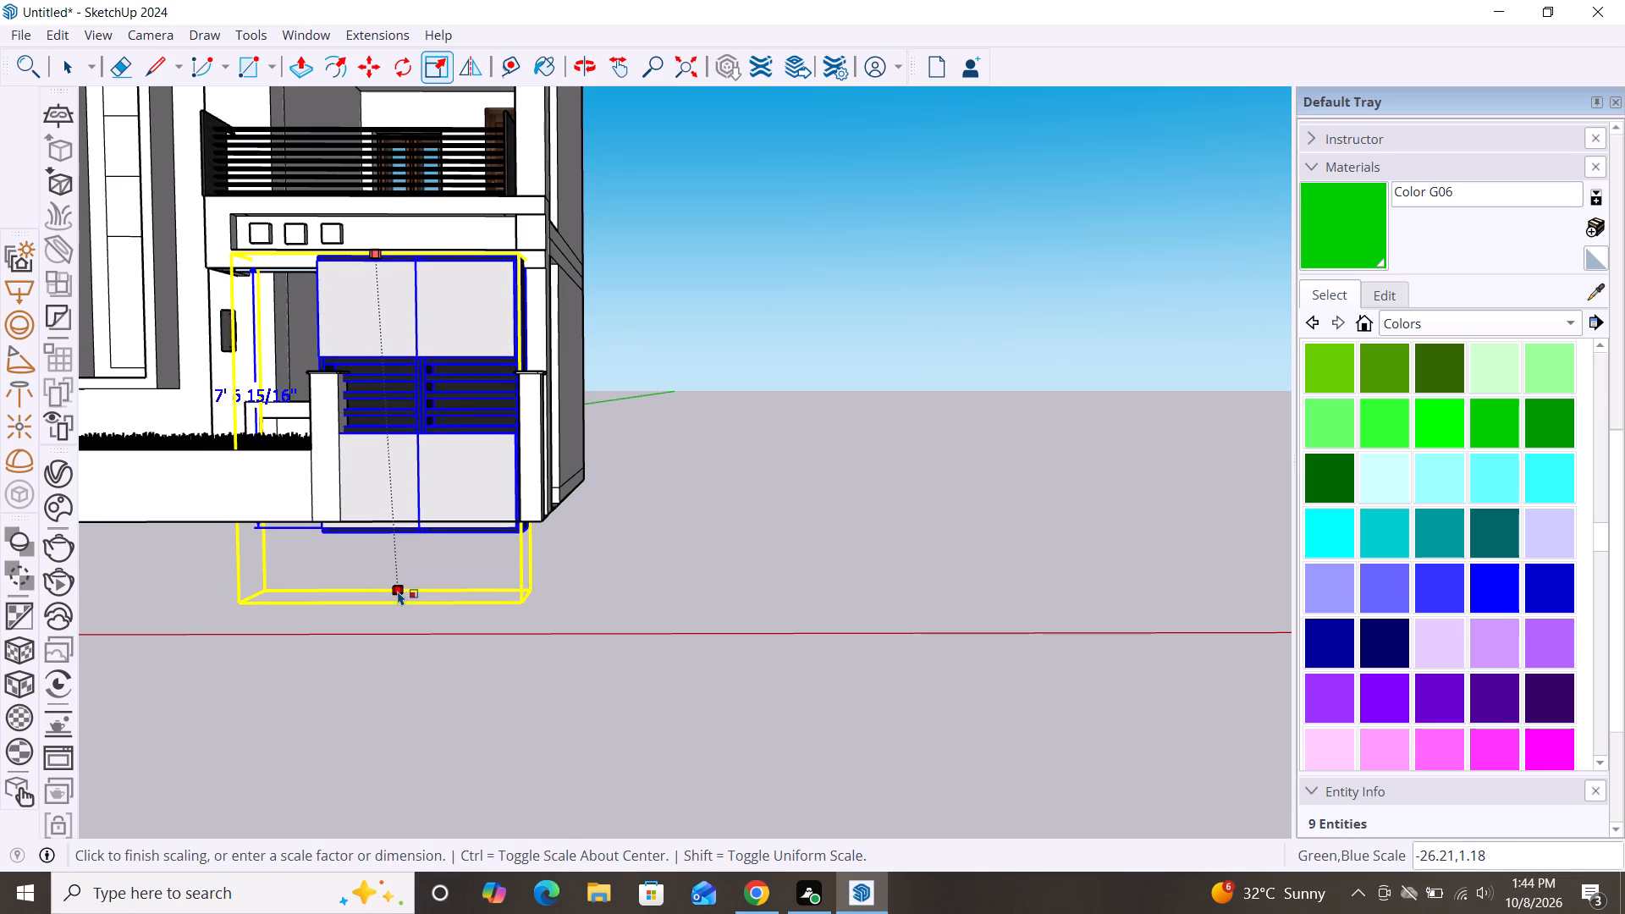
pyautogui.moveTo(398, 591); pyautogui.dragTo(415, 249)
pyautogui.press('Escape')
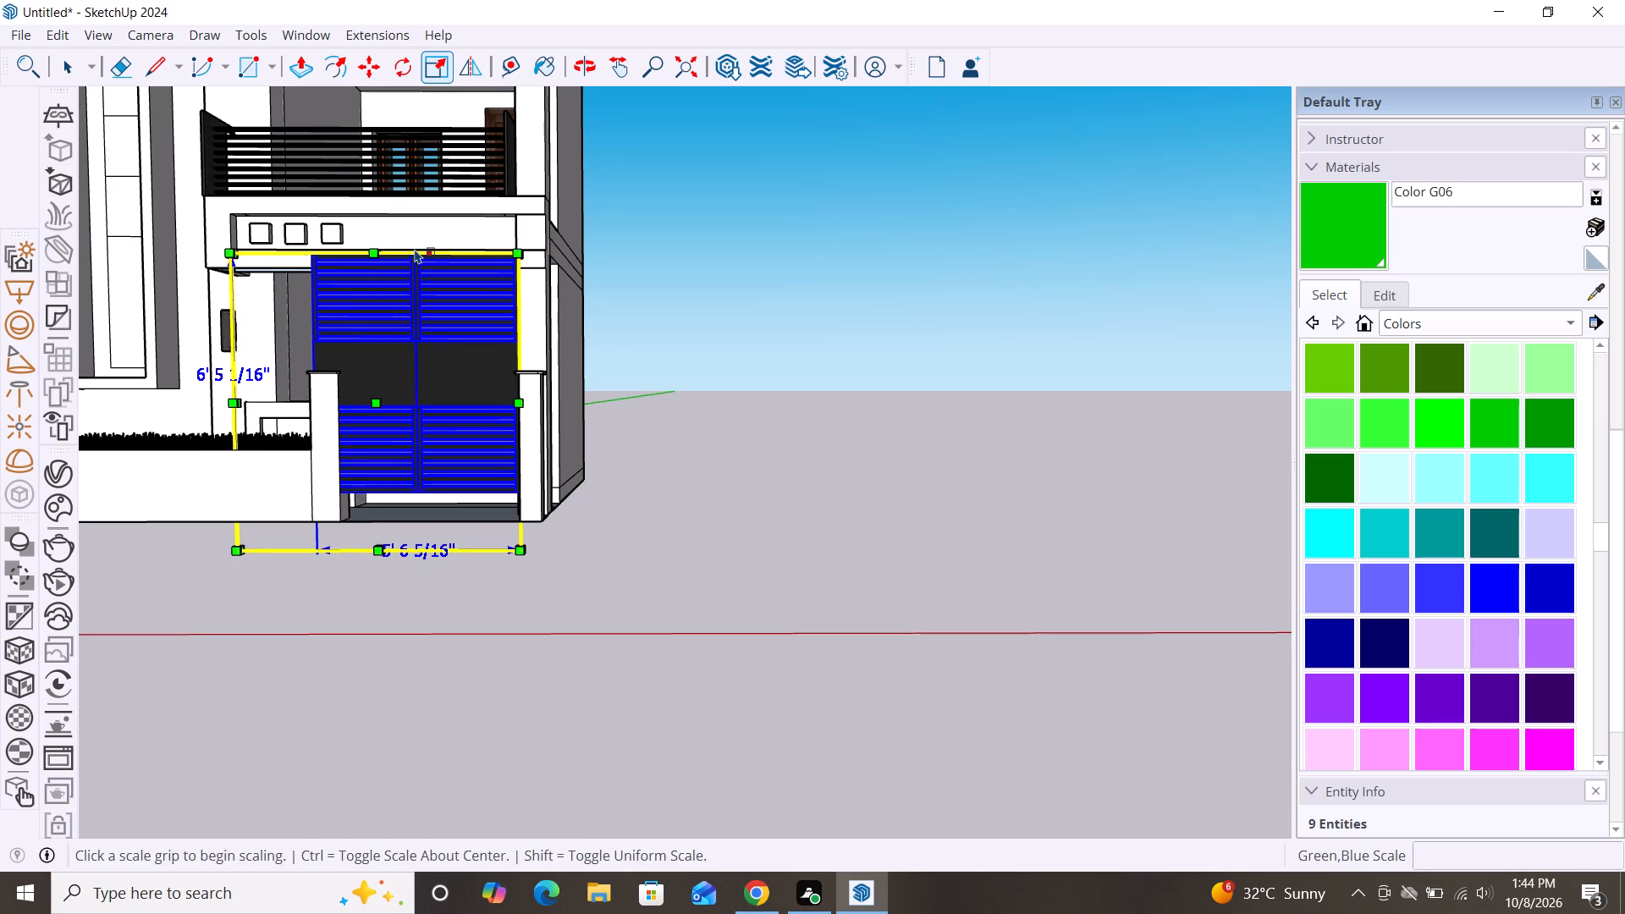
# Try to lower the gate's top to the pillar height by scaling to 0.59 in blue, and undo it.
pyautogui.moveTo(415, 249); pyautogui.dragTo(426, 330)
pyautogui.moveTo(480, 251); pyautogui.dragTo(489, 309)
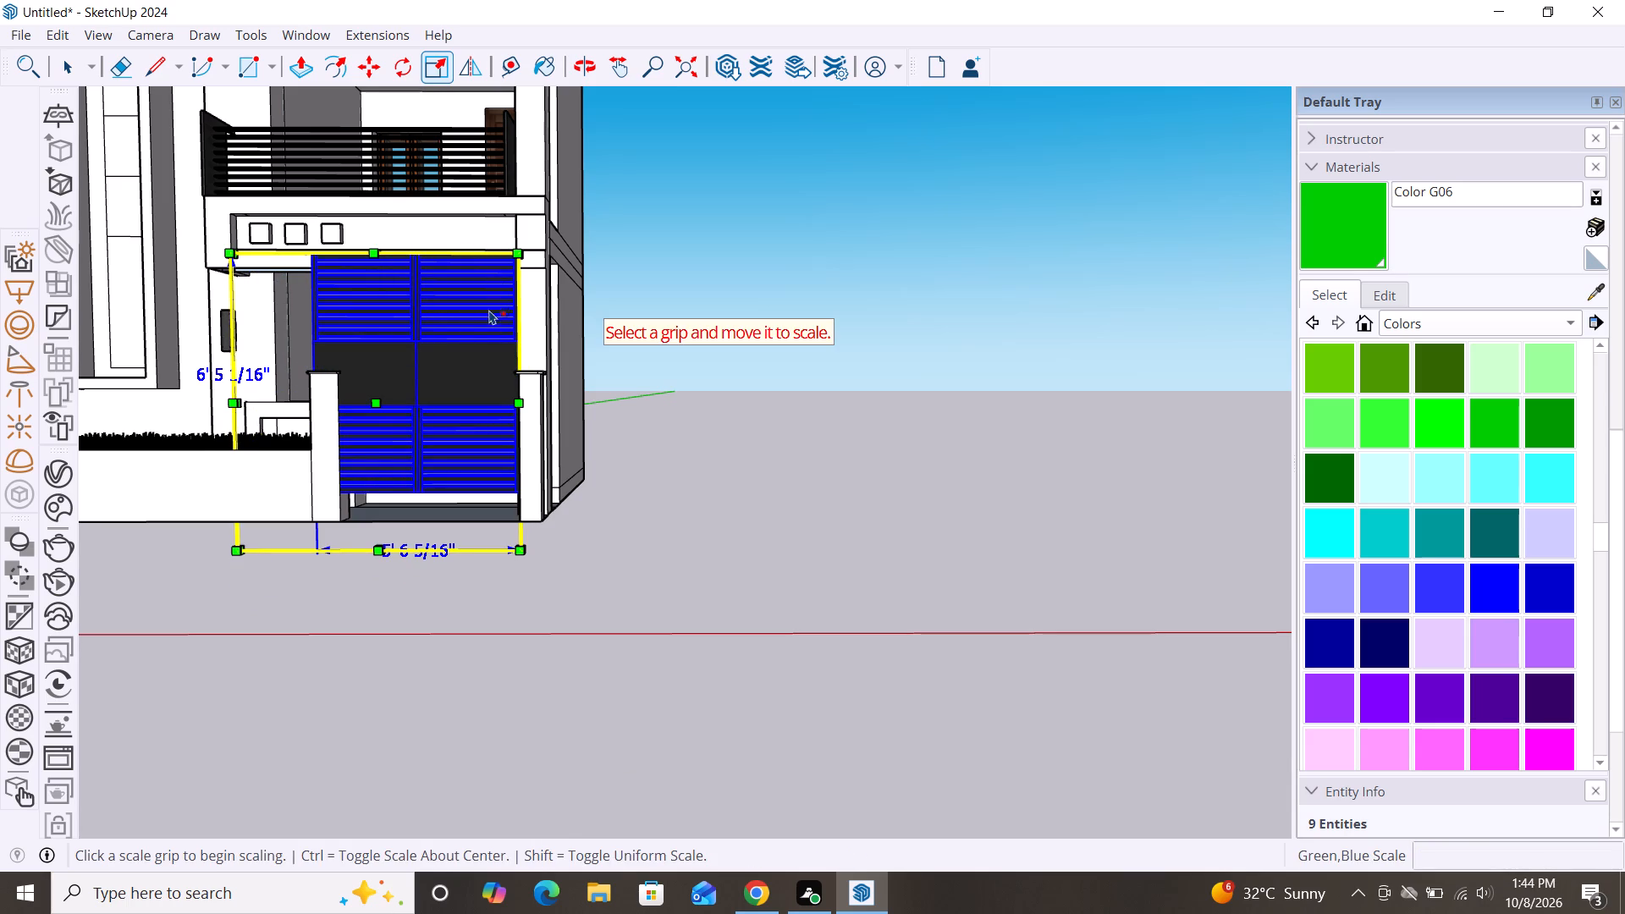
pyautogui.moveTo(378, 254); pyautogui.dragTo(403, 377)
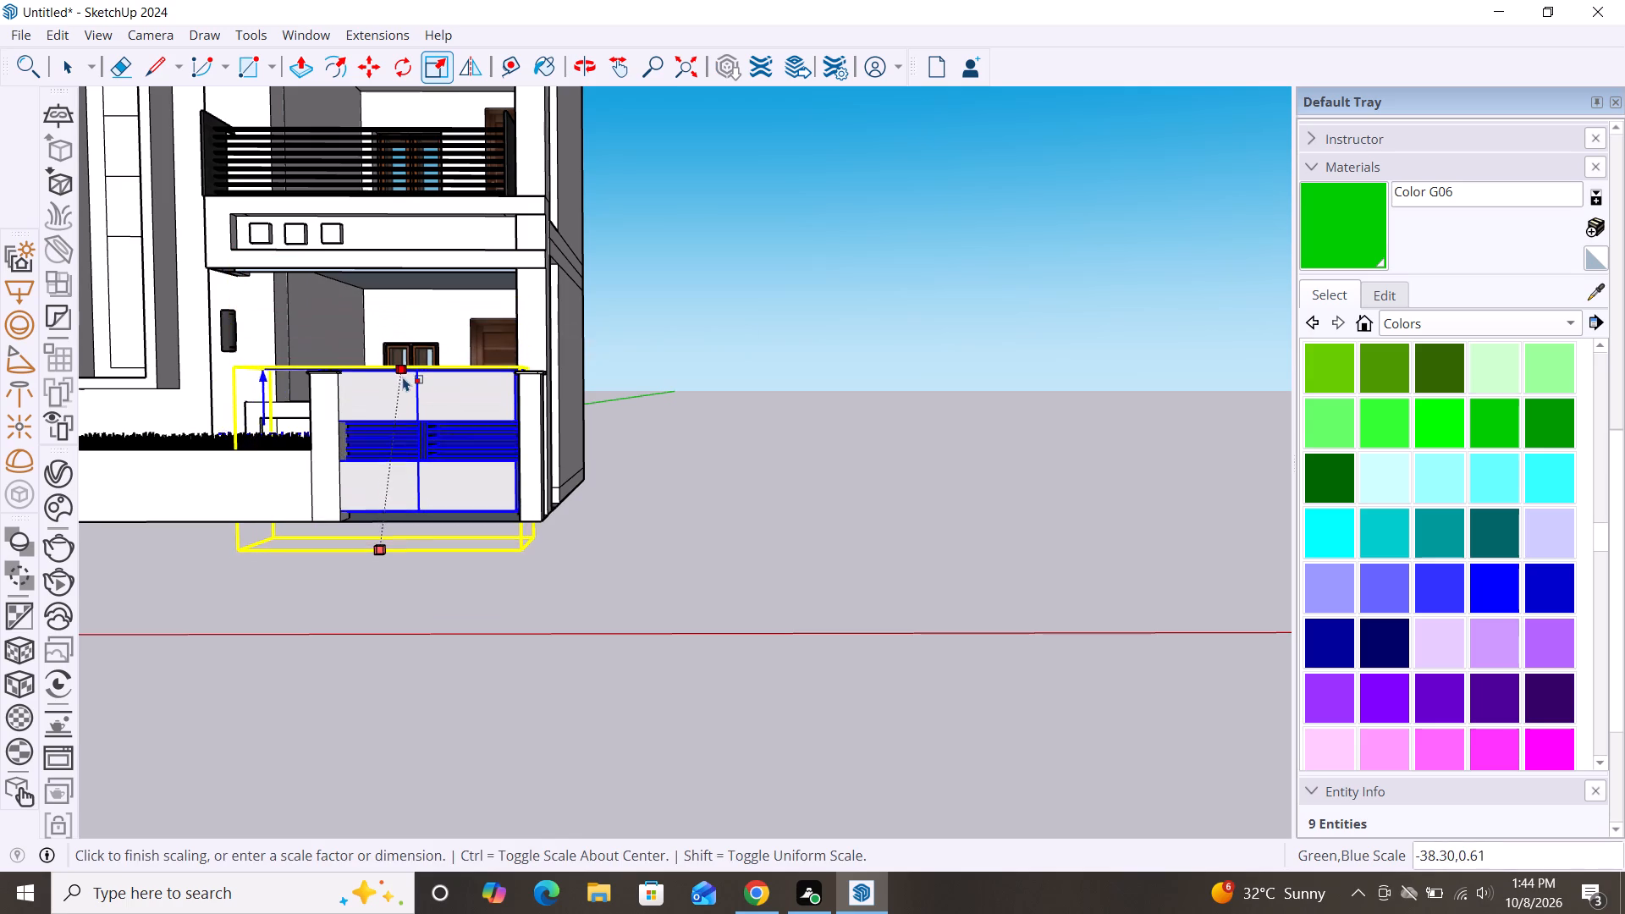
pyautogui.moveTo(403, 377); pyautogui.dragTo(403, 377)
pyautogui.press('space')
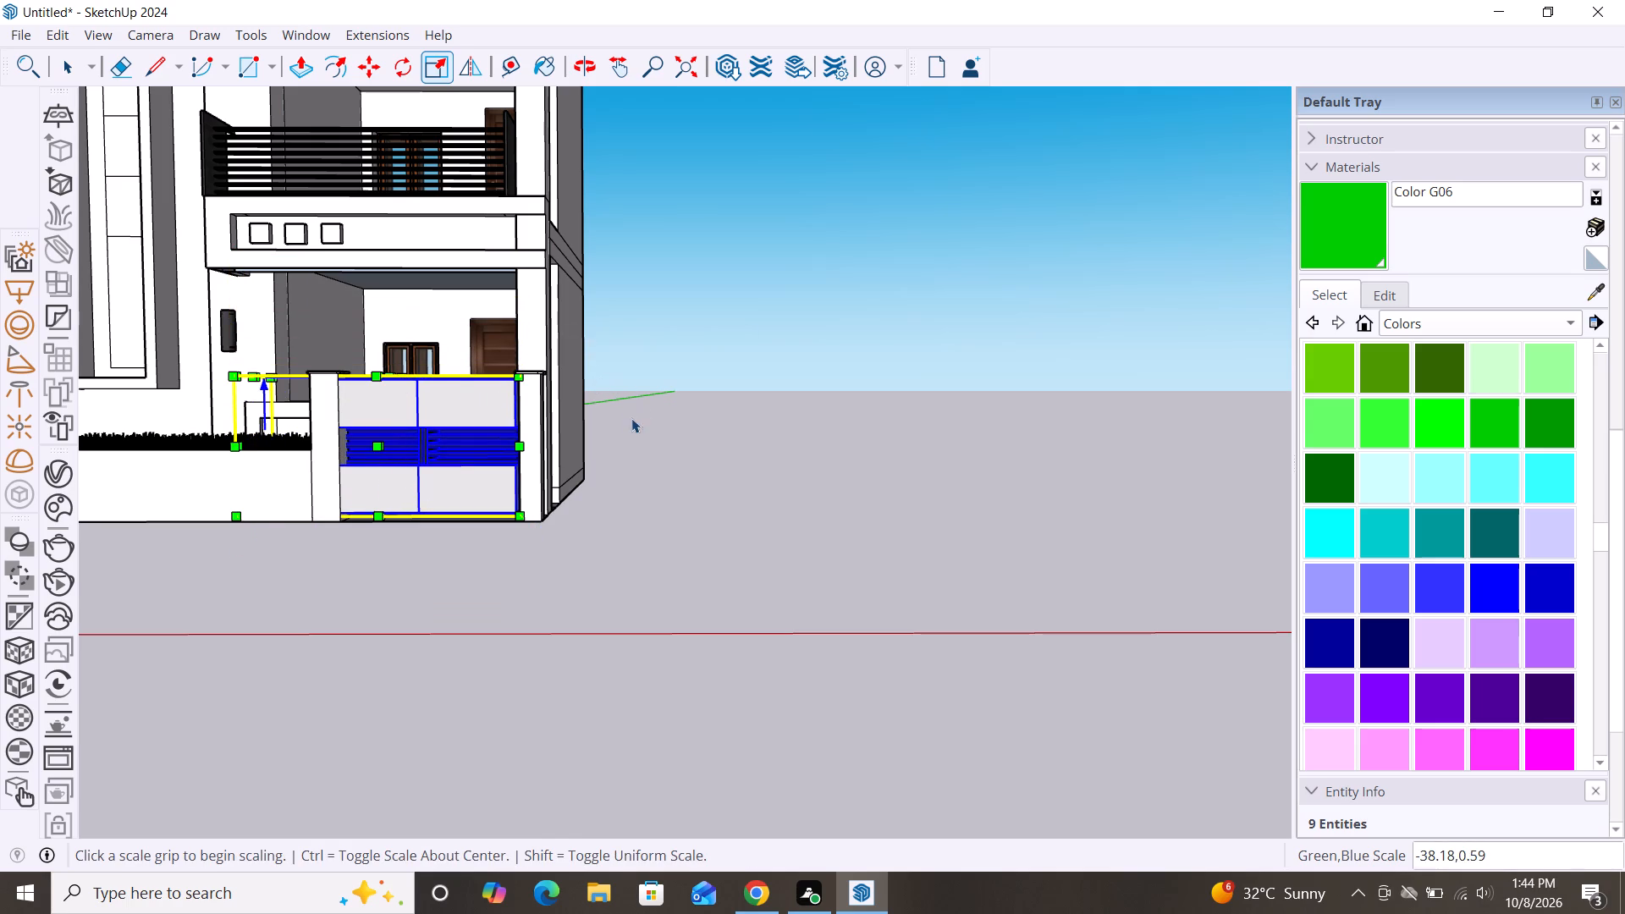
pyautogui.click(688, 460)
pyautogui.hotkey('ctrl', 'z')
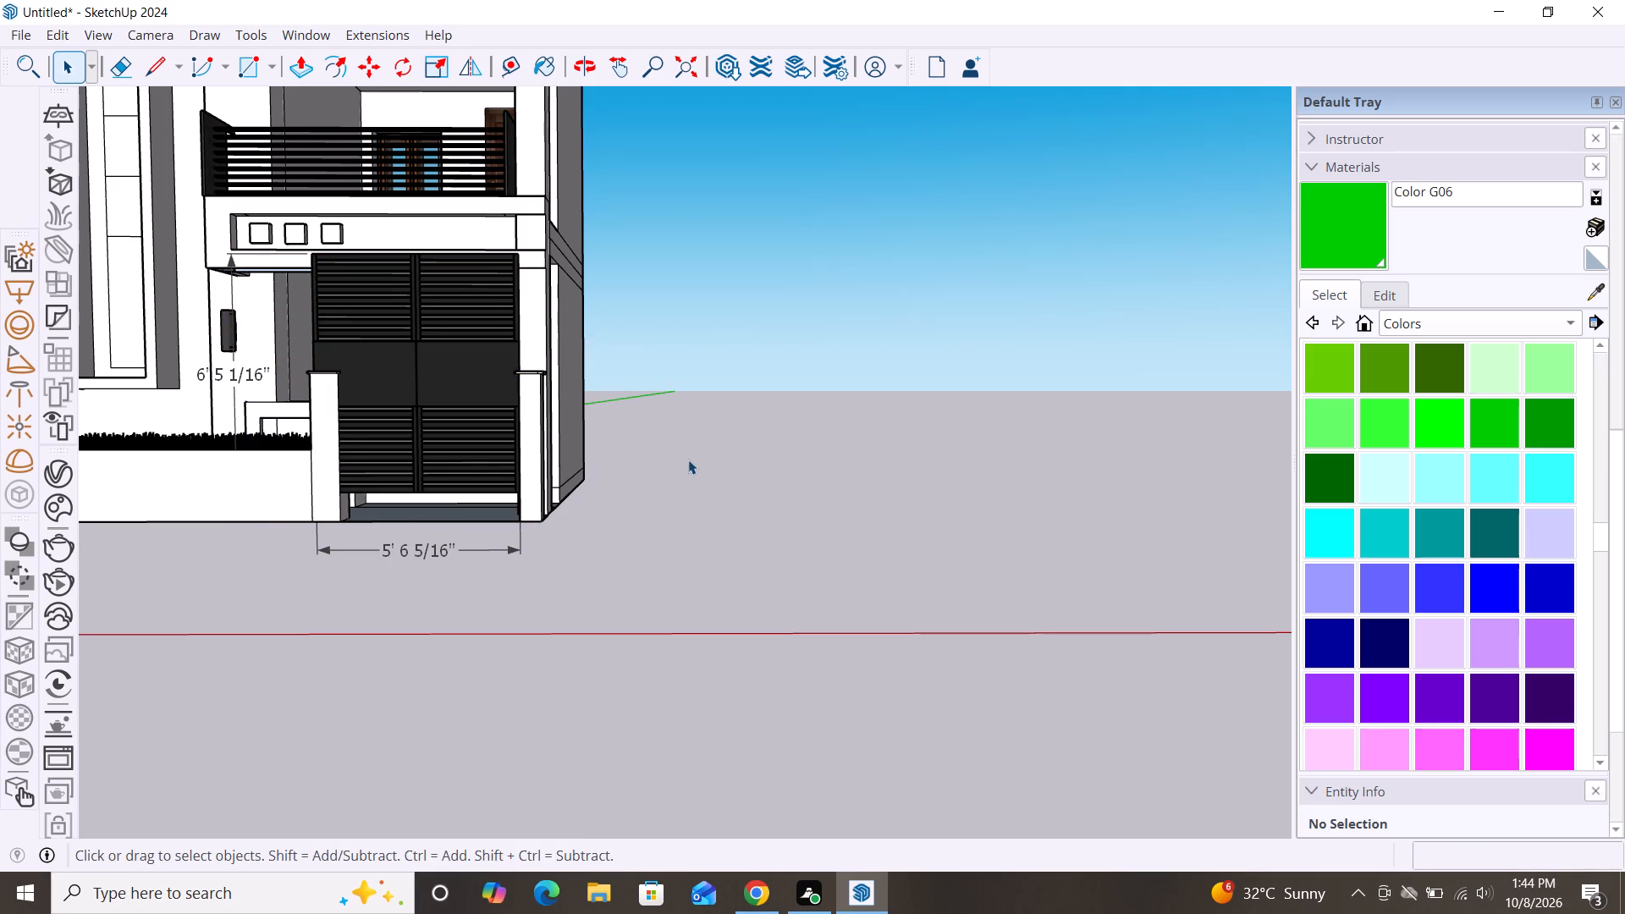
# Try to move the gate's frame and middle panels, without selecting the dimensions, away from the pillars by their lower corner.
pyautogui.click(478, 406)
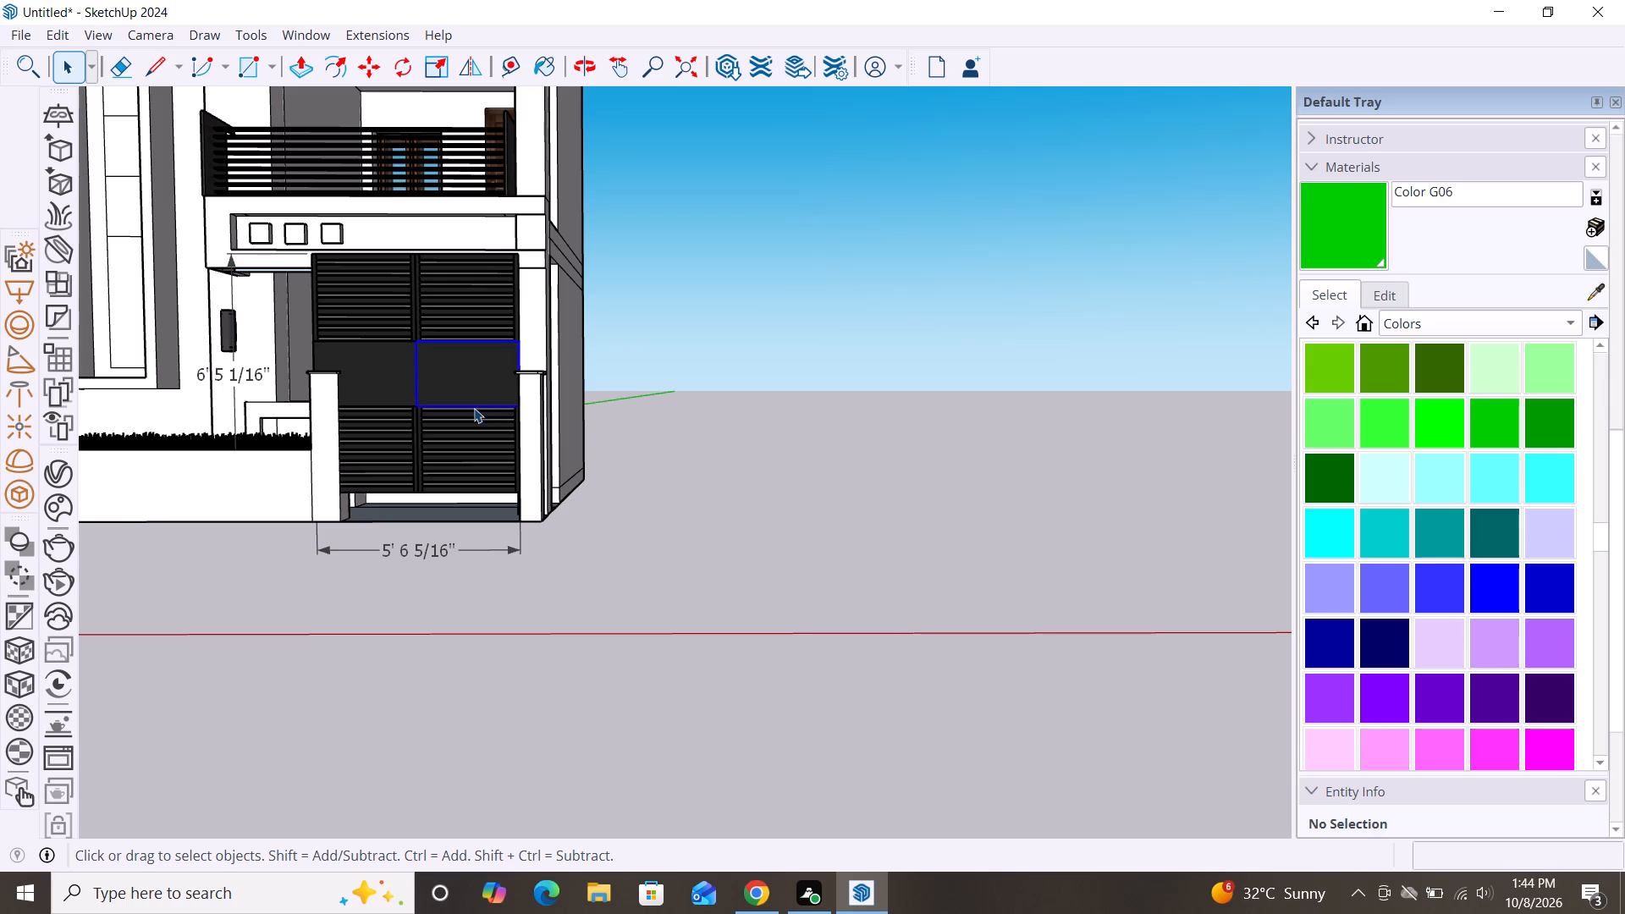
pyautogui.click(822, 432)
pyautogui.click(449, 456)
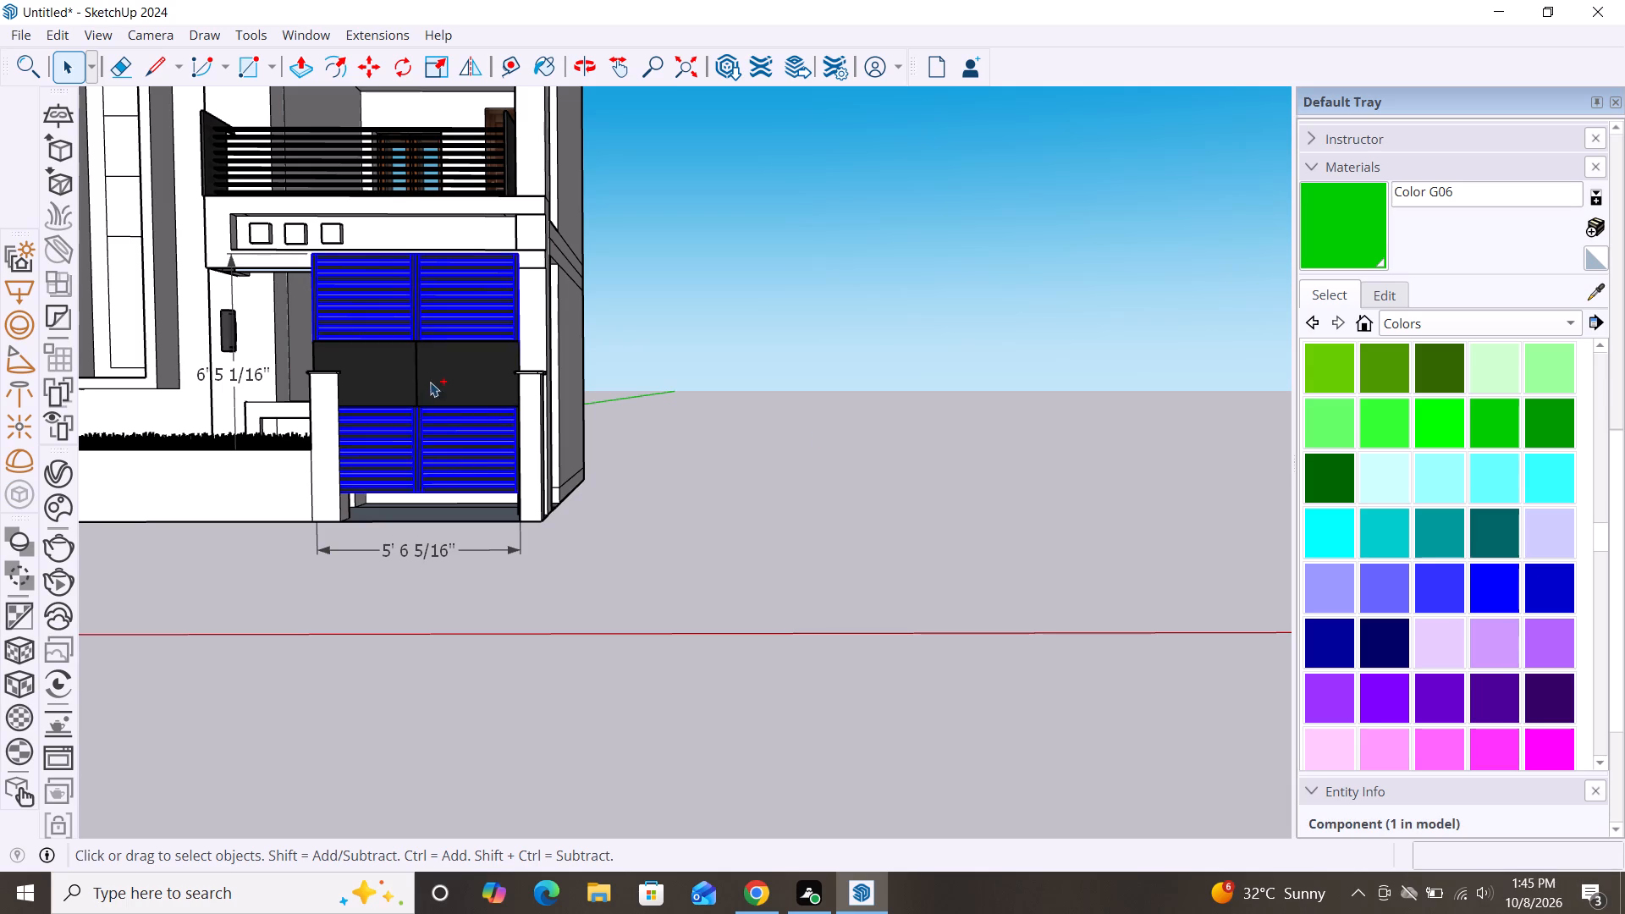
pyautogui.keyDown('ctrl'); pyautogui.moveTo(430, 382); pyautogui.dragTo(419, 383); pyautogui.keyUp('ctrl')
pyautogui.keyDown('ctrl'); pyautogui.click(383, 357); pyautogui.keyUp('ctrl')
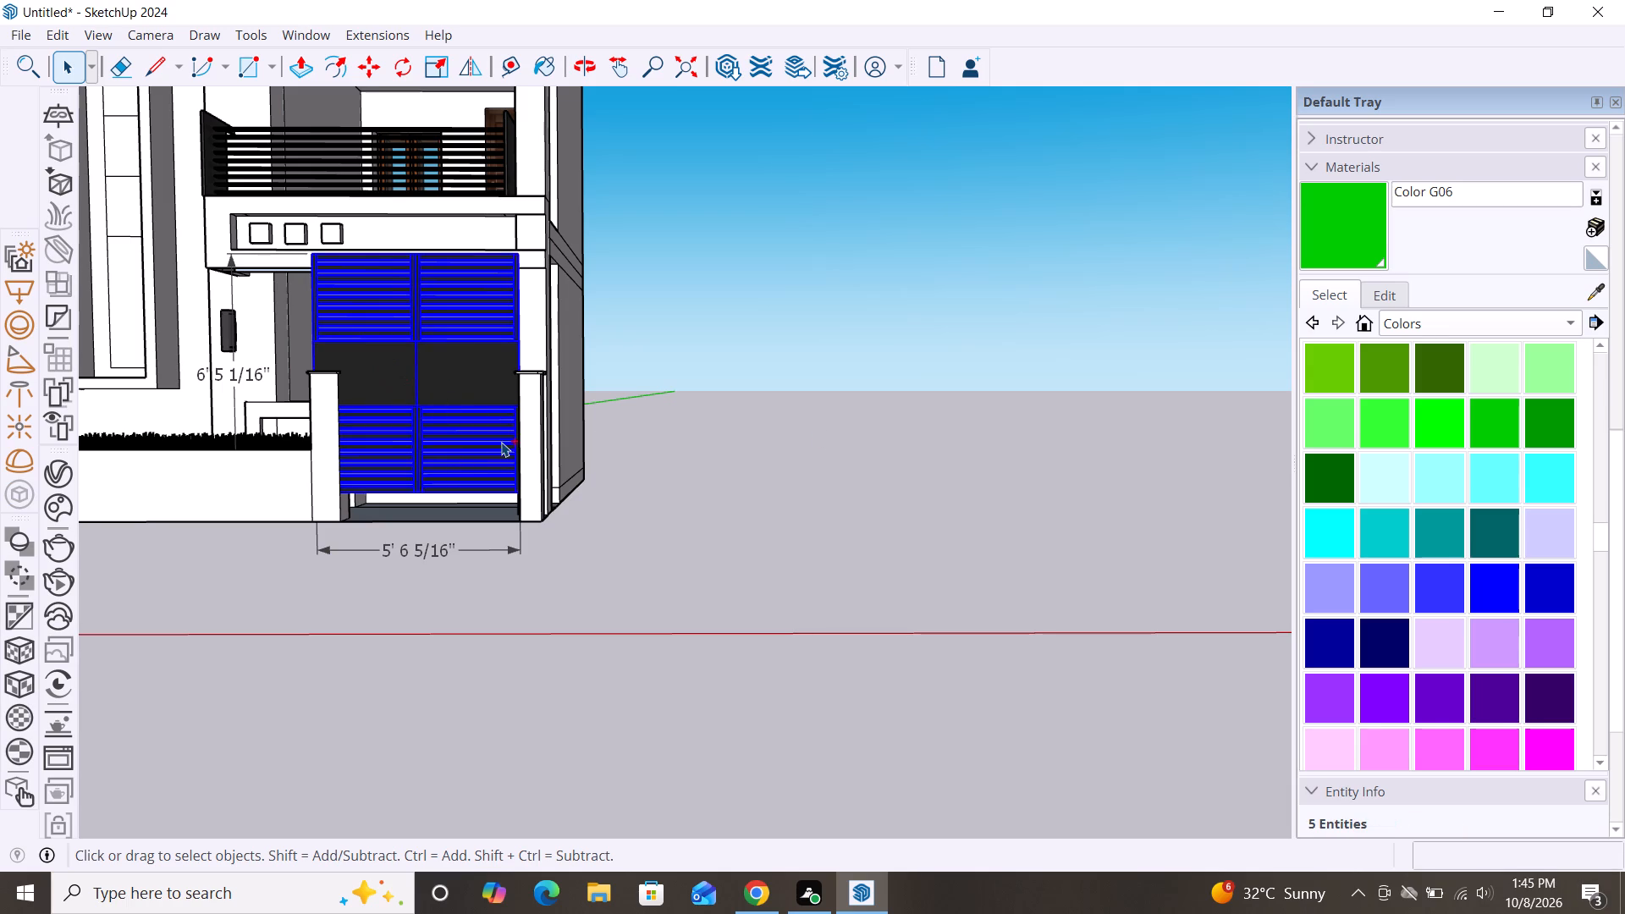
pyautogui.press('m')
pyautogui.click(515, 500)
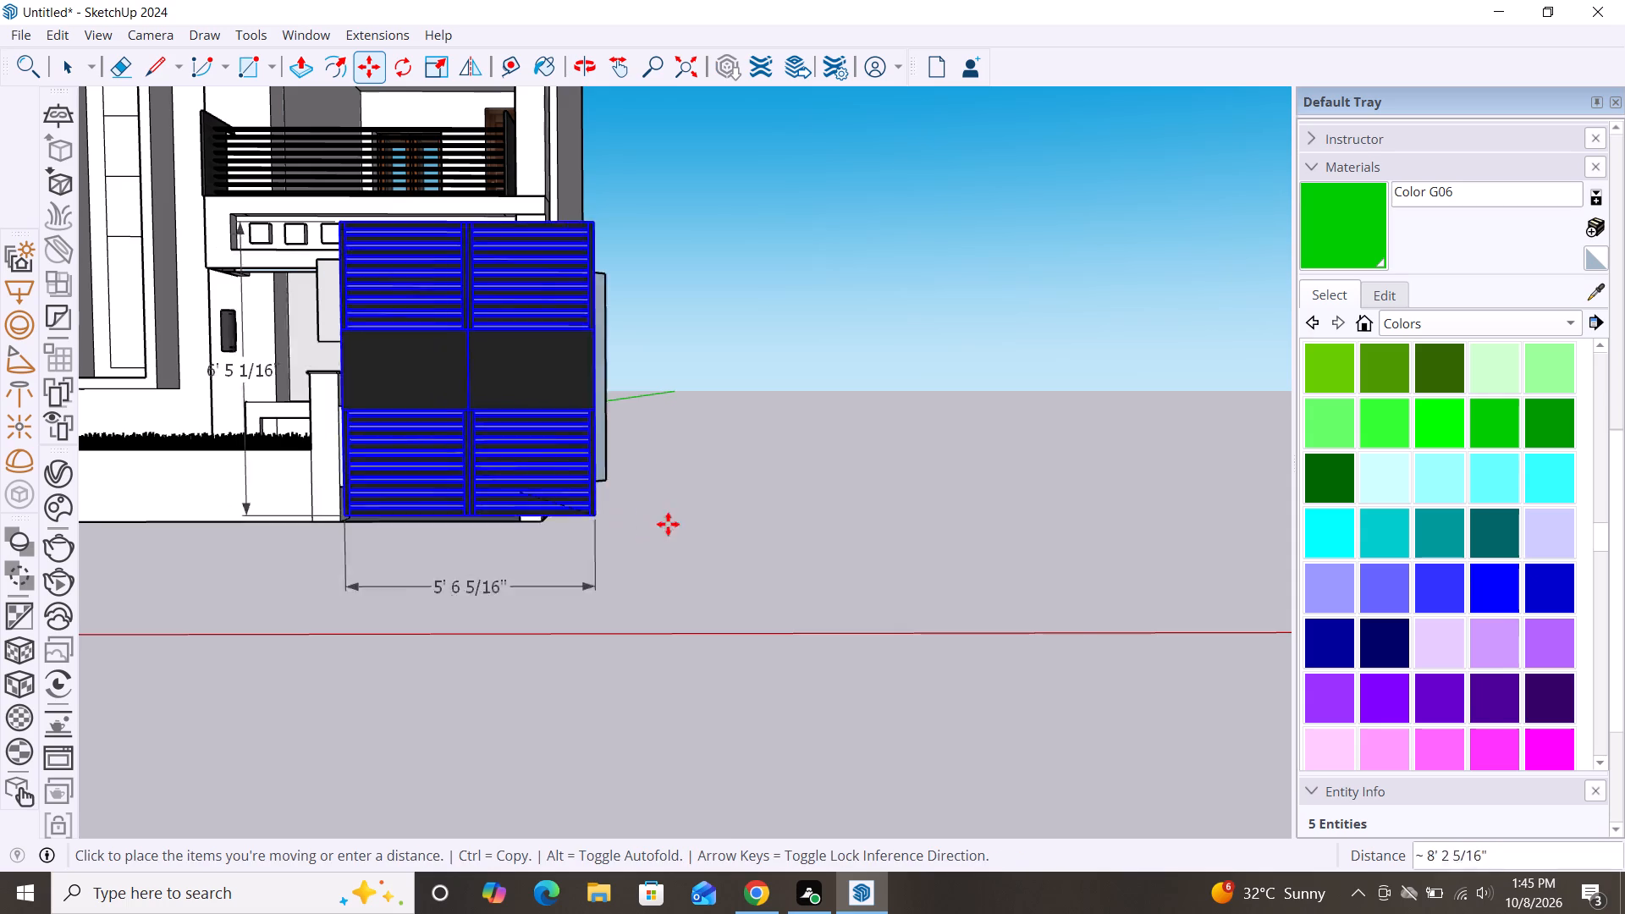
# Undo the gate's moves, scaling, explosion and import so that only the house without an entrance gate remains.
pyautogui.hotkey('ctrl', 'z')
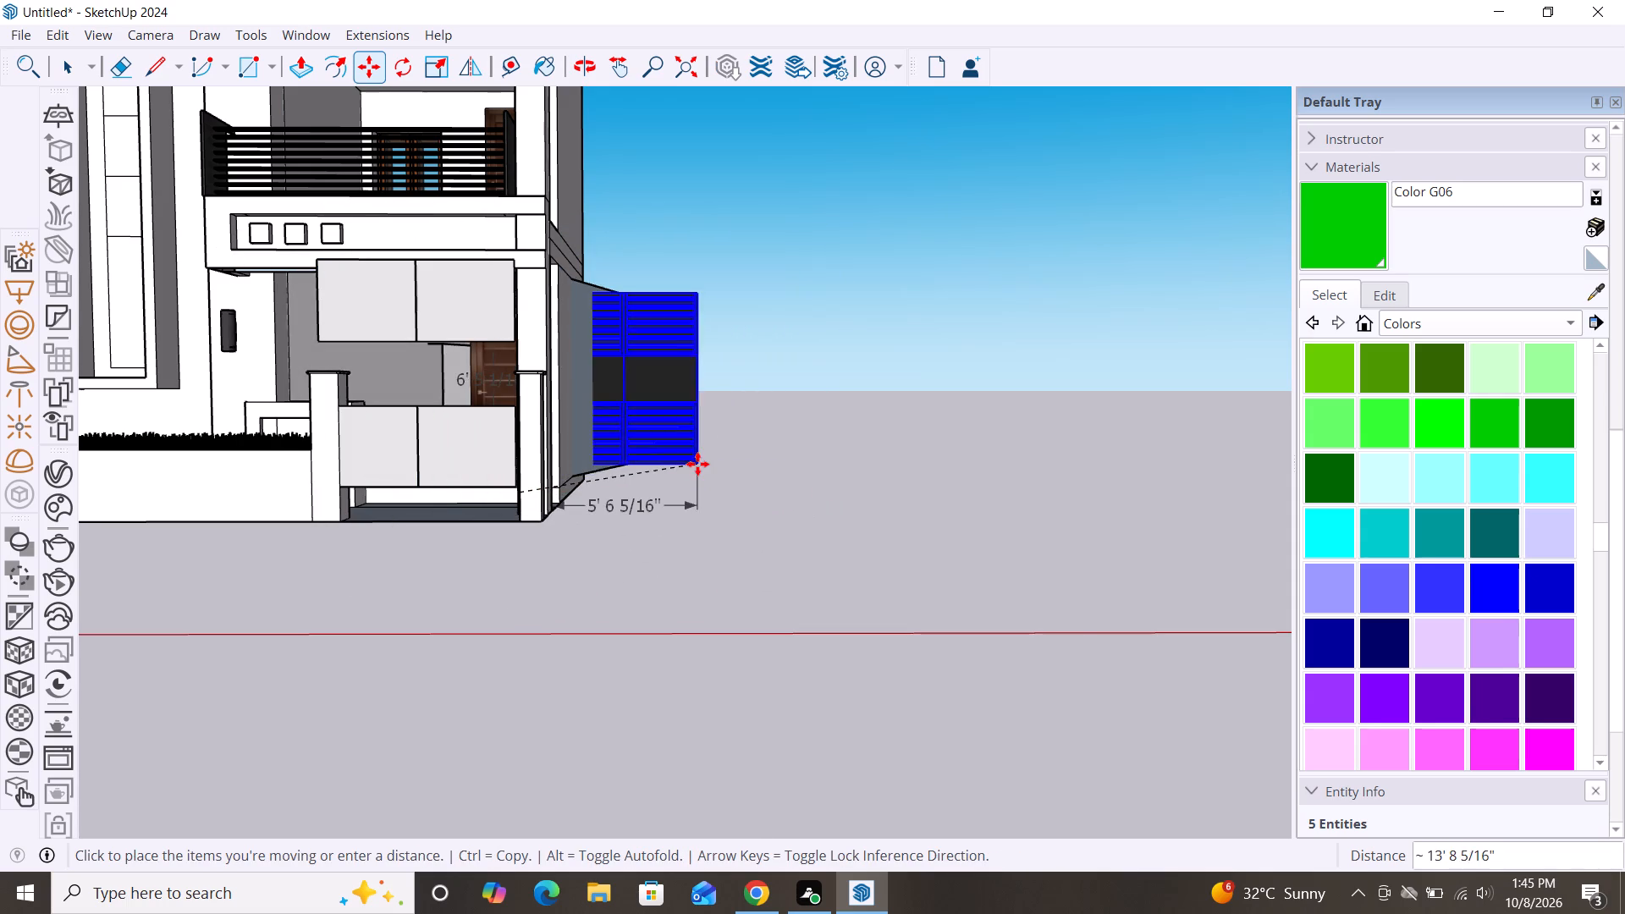
pyautogui.hotkey('ctrl', 'z')
pyautogui.hotkey('ctrl', 'z')
pyautogui.hotkey('ctrl', 'z')
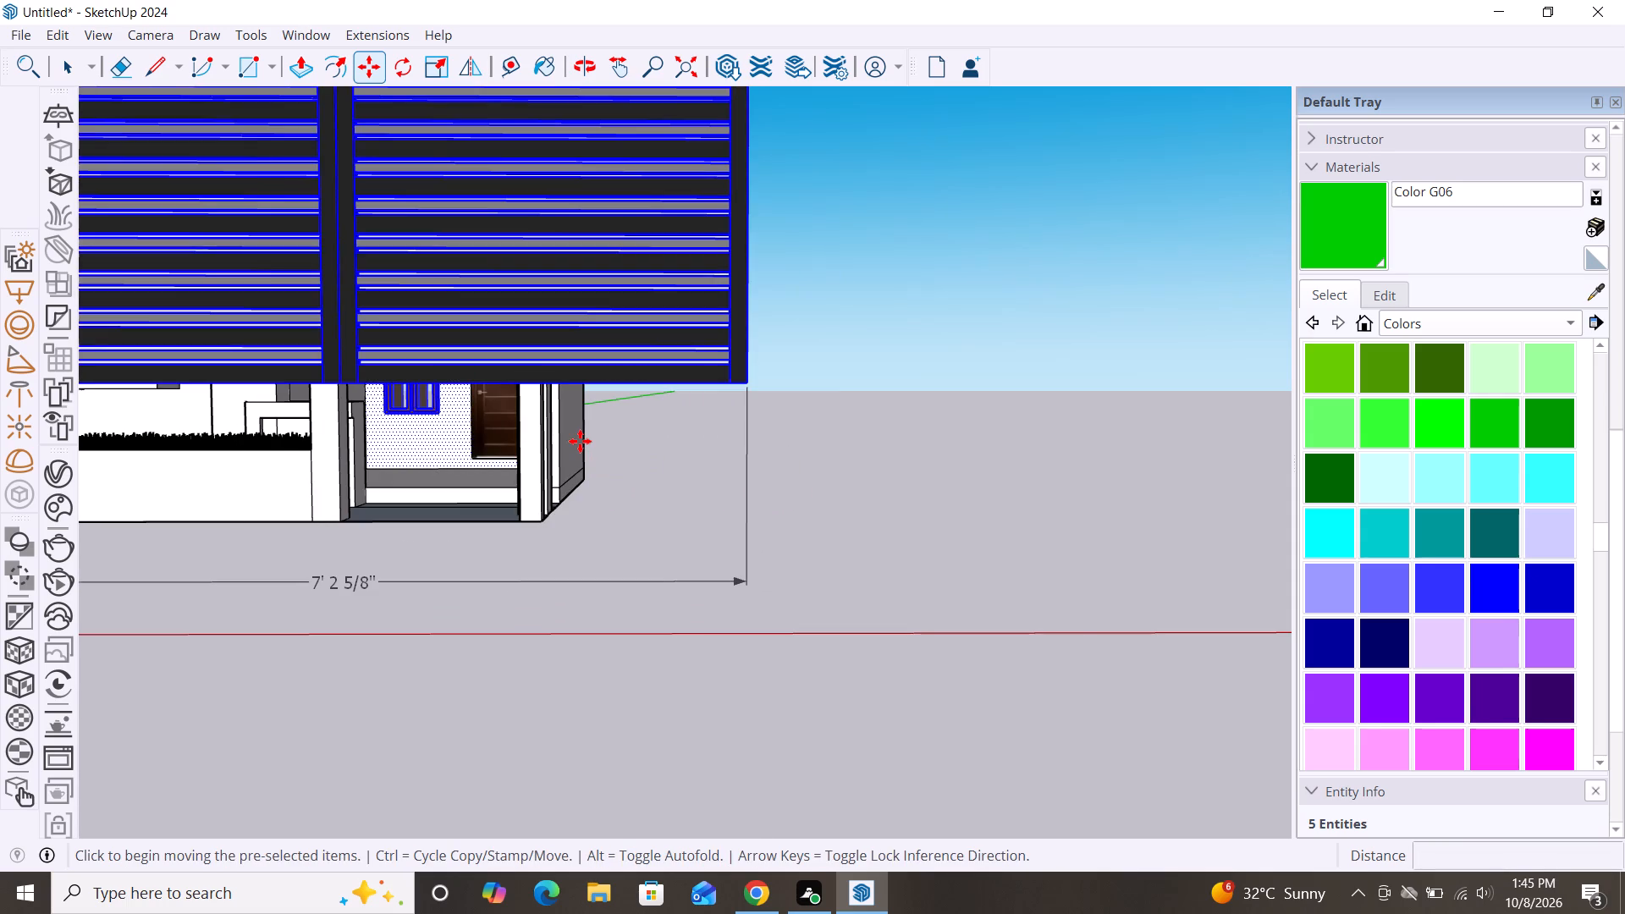
pyautogui.hotkey('ctrl', 'z')
pyautogui.scroll(-10, 462, 421)
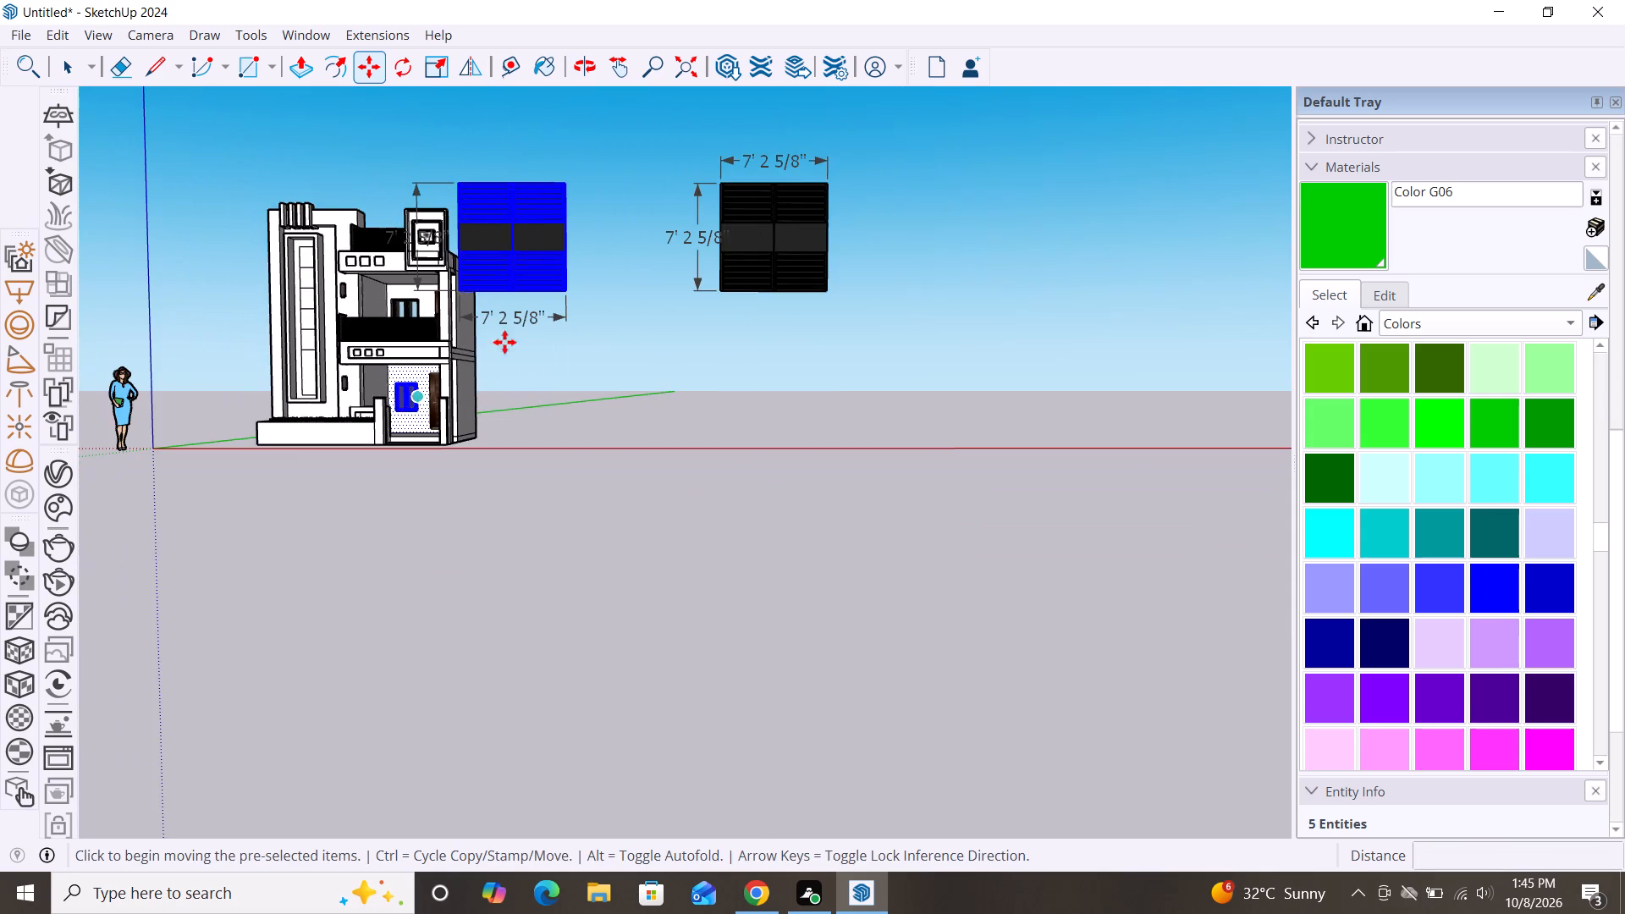
pyautogui.scroll(-2, 838, 327)
pyautogui.hotkey('ctrl', 'z')
pyautogui.hotkey('ctrl', 'z')
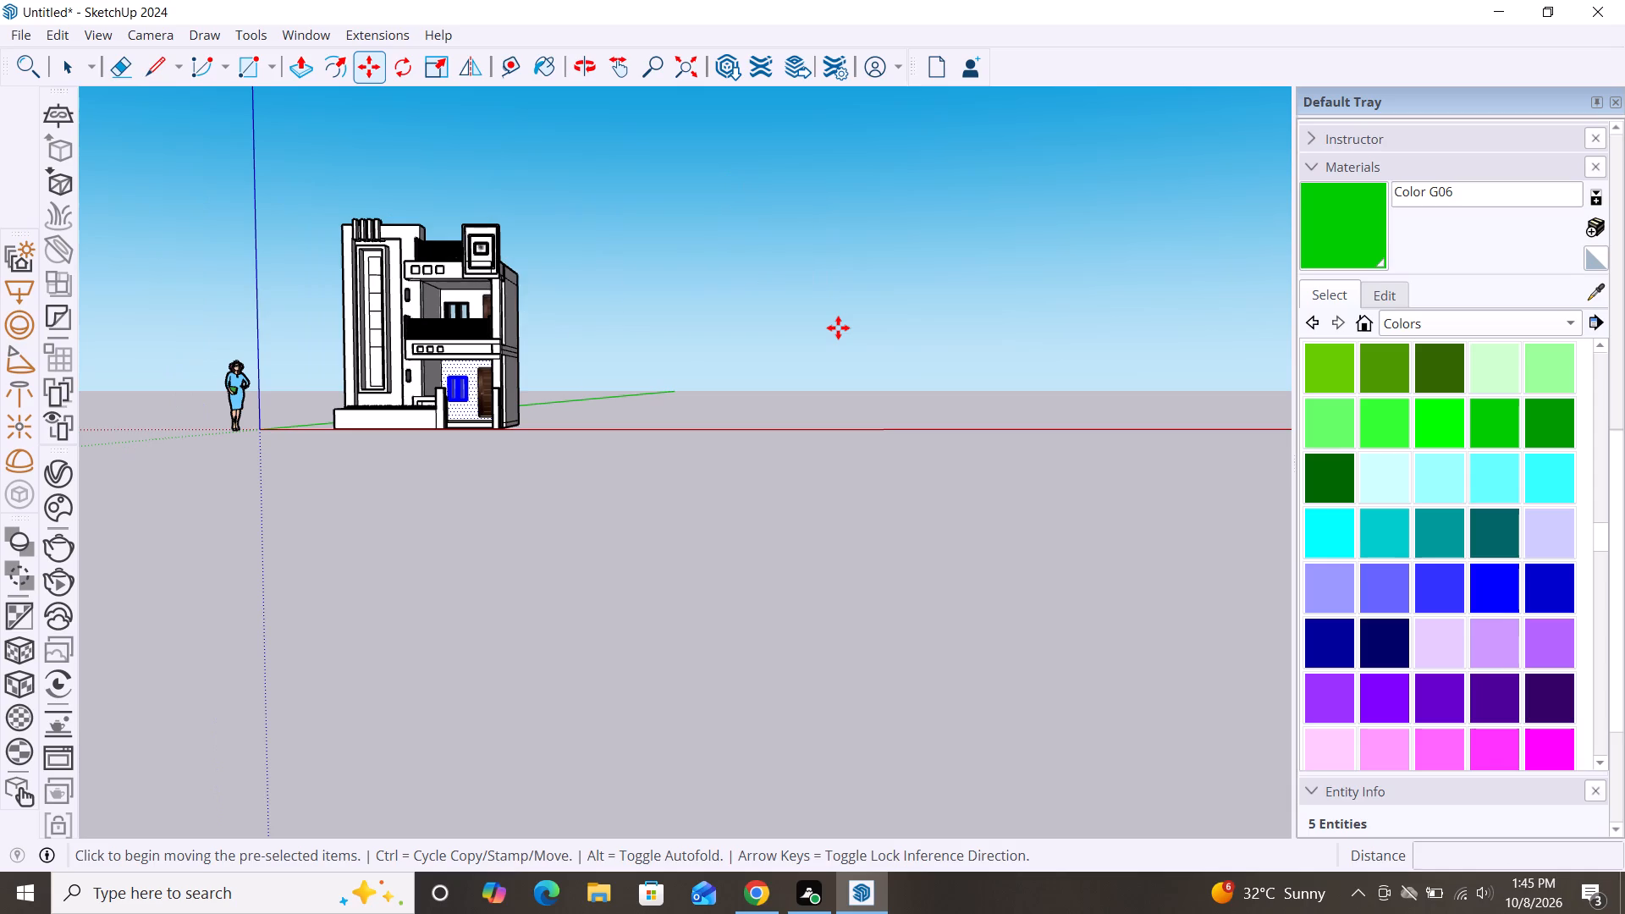
pyautogui.press('space')
pyautogui.click(824, 350)
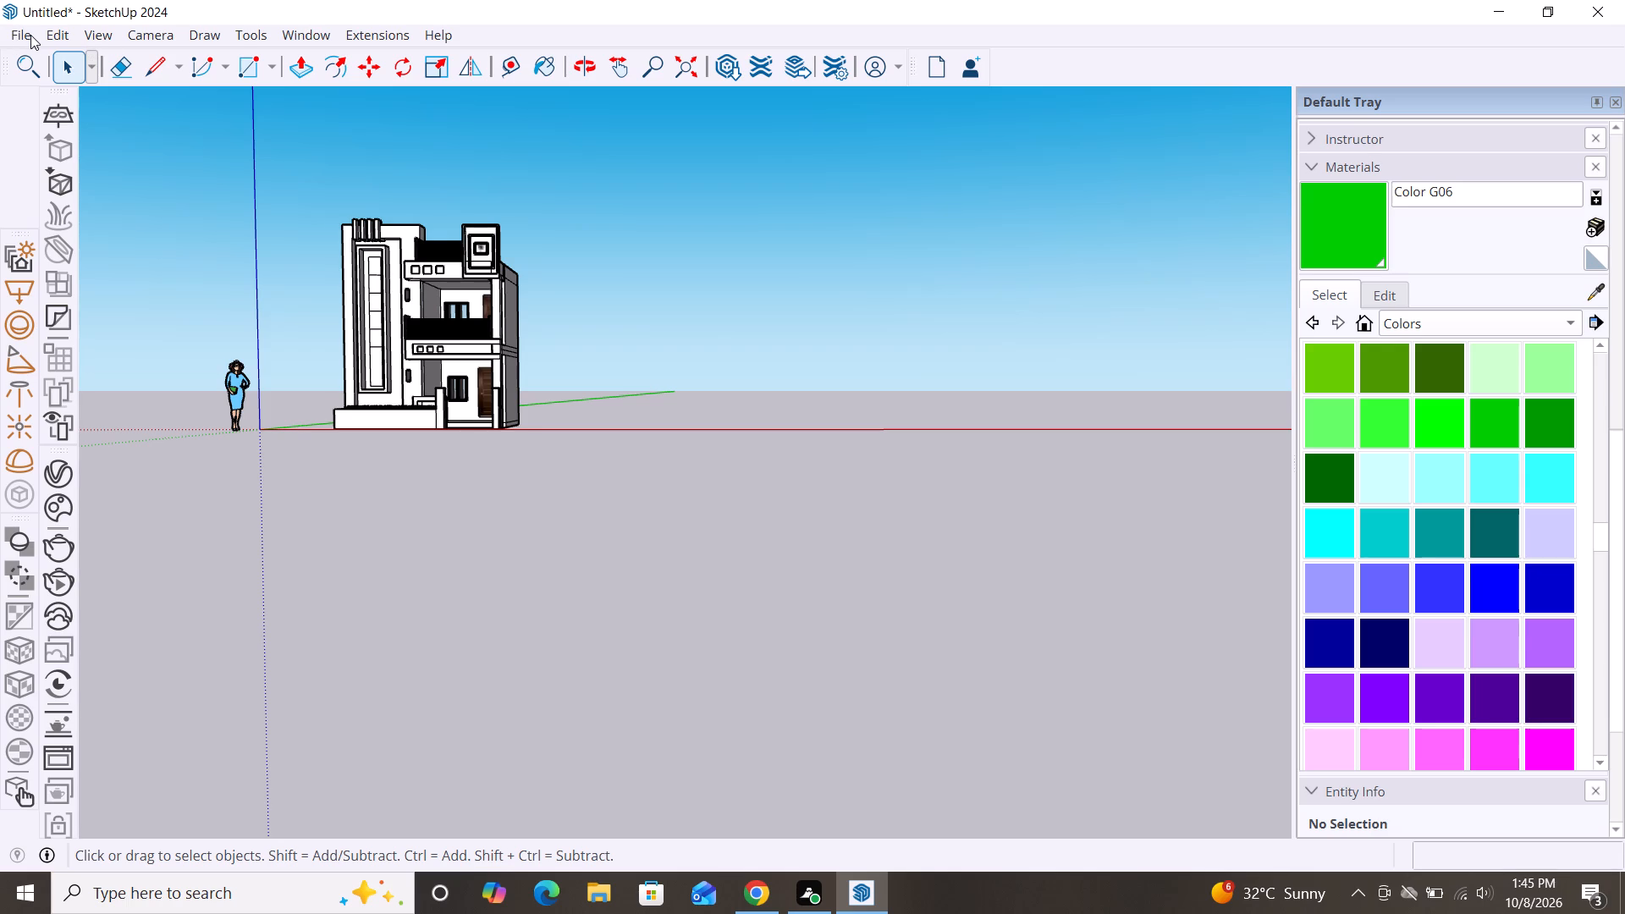
# Switch to 3D Warehouse in Chrome and browse the gates results for a gate suited to the house entrance.
pyautogui.click(758, 899)
pyautogui.scroll(-8, 640, 560)
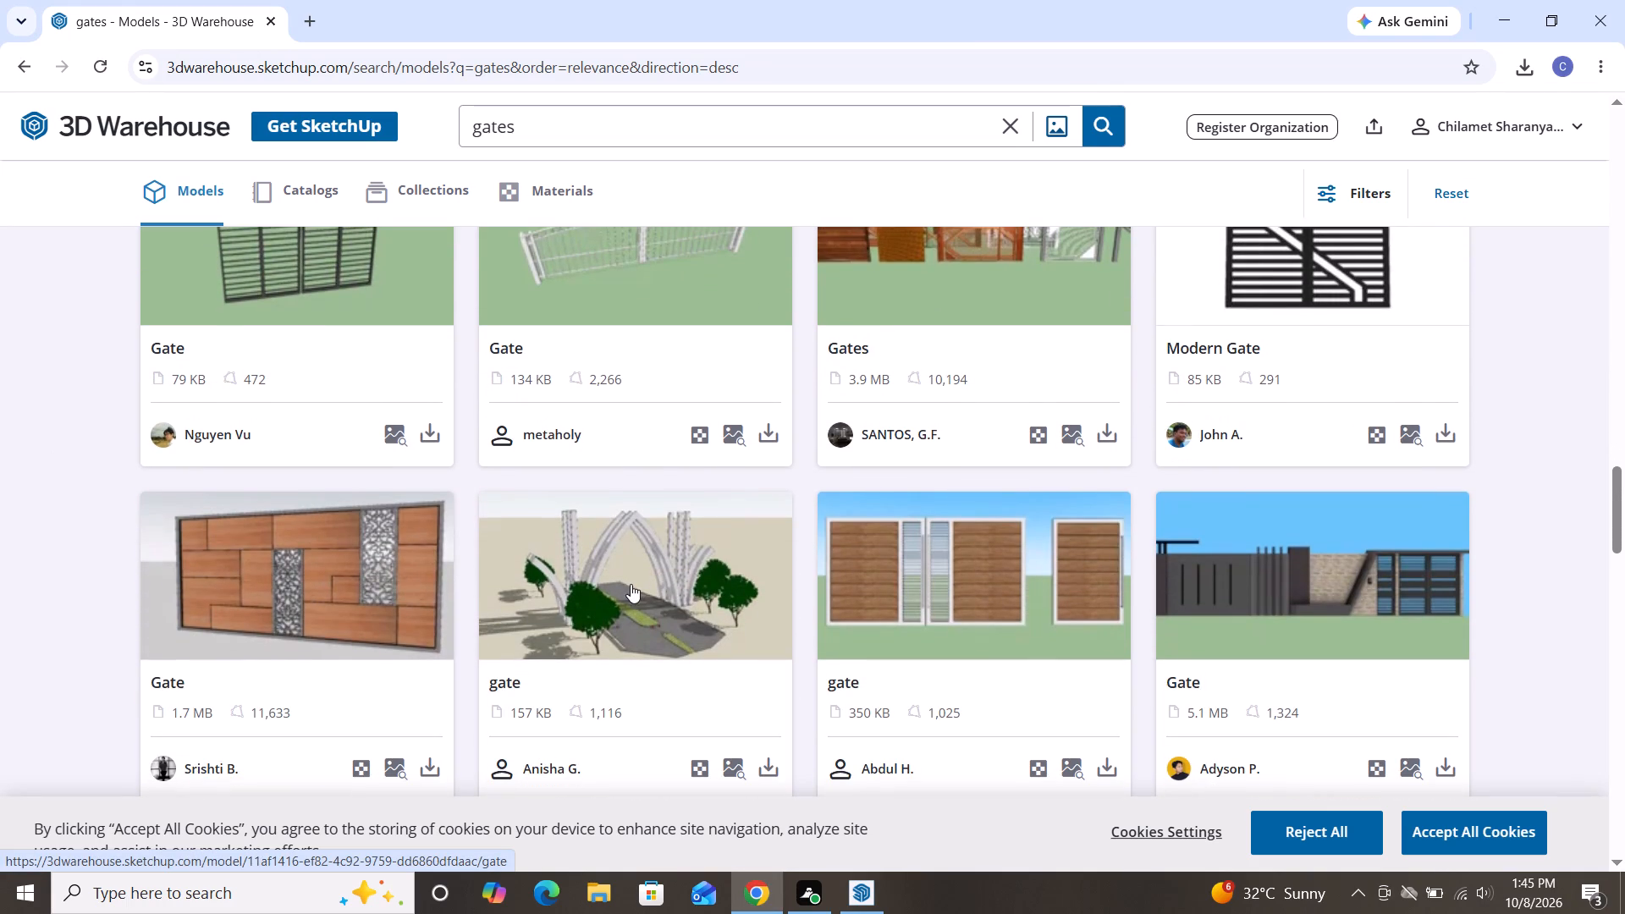
pyautogui.scroll(-4, 521, 536)
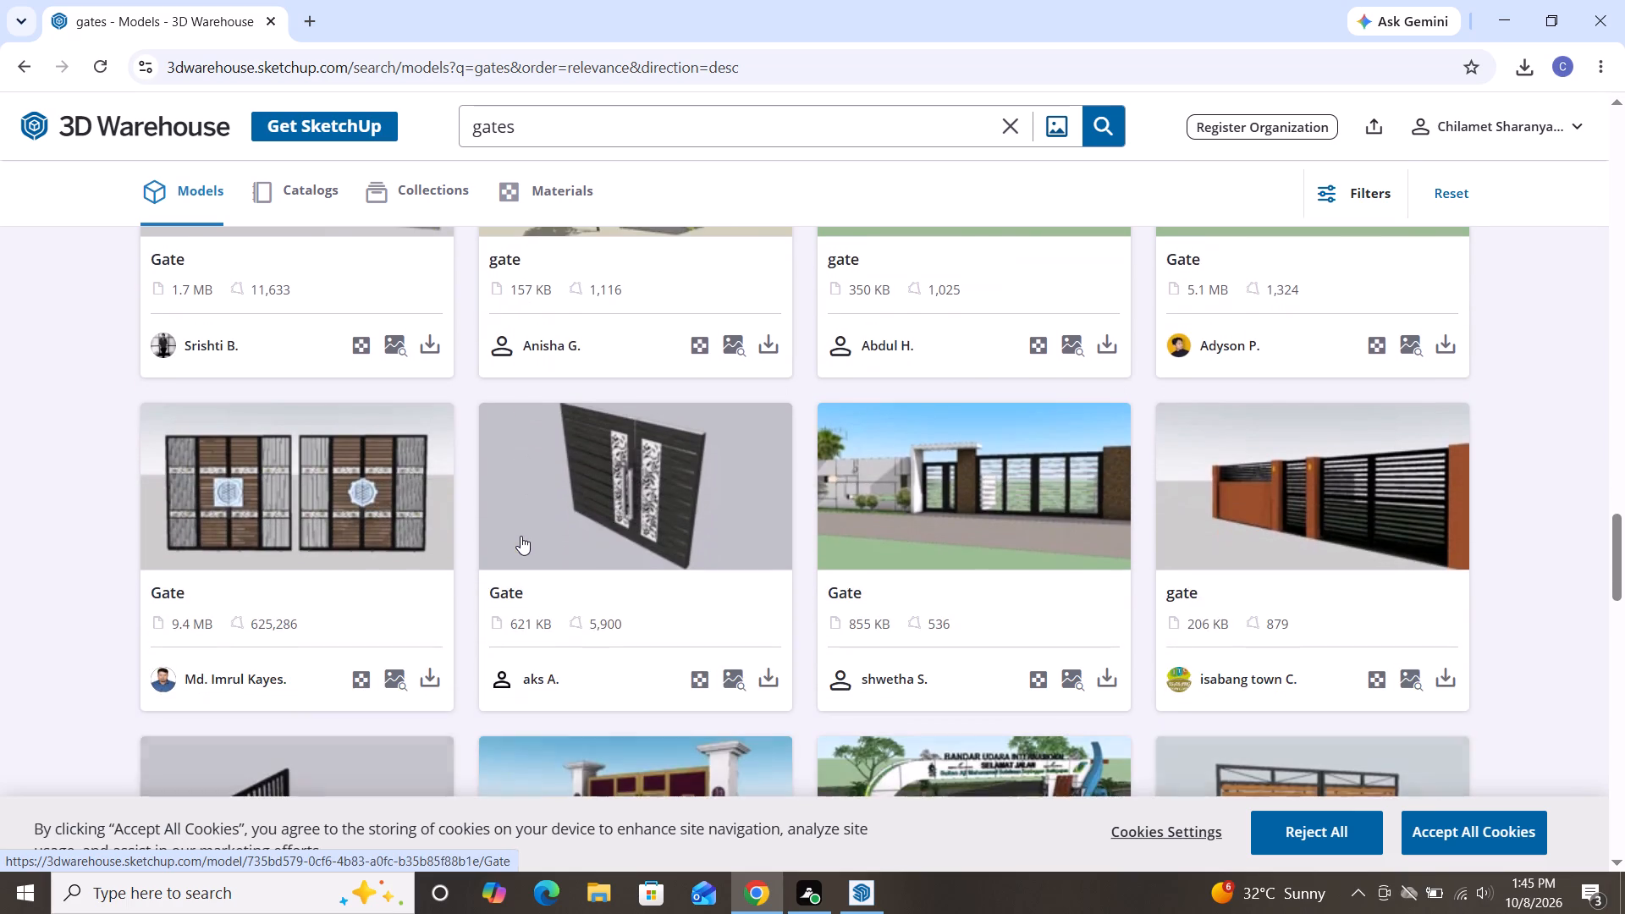
pyautogui.scroll(-8, 521, 536)
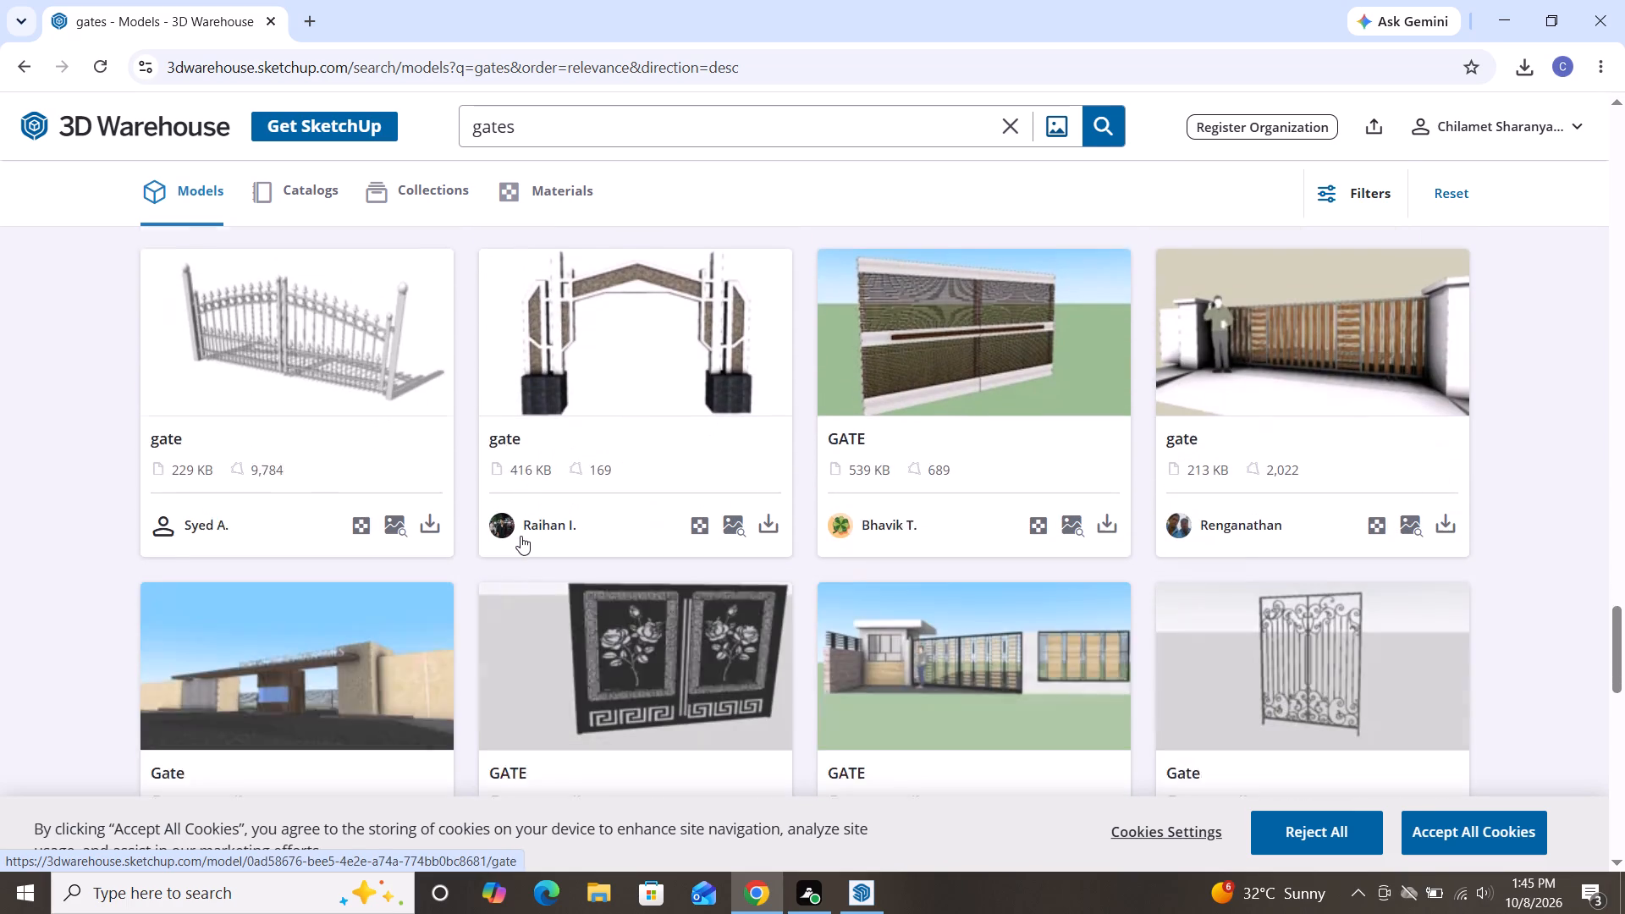
pyautogui.scroll(-3, 521, 536)
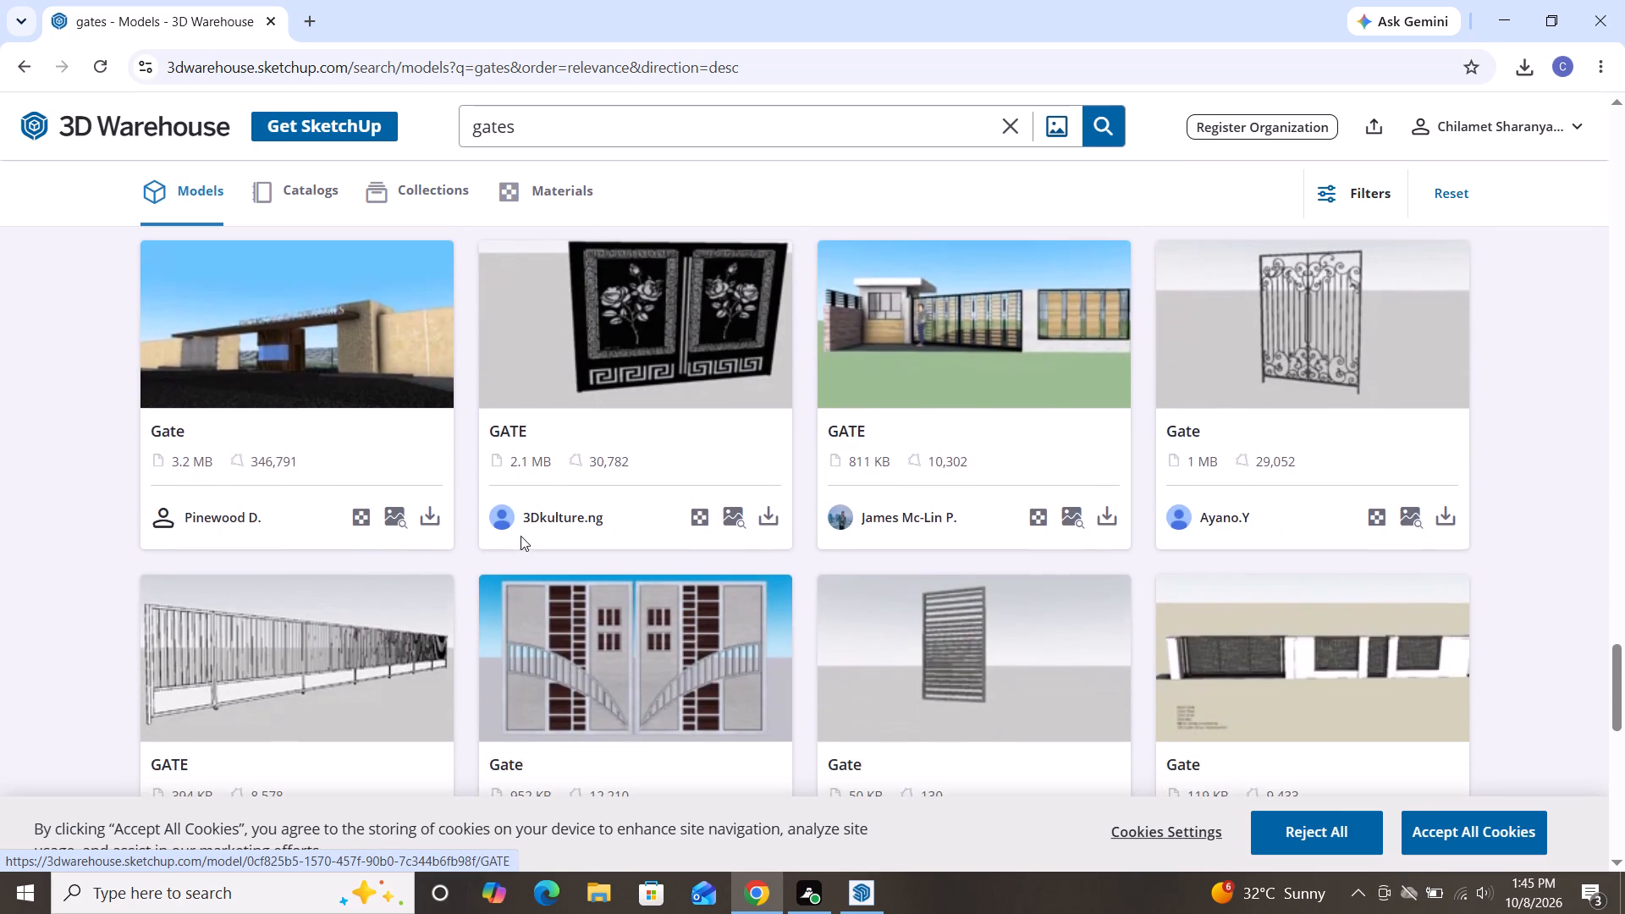
pyautogui.scroll(-8, 521, 536)
pyautogui.scroll(16, 521, 536)
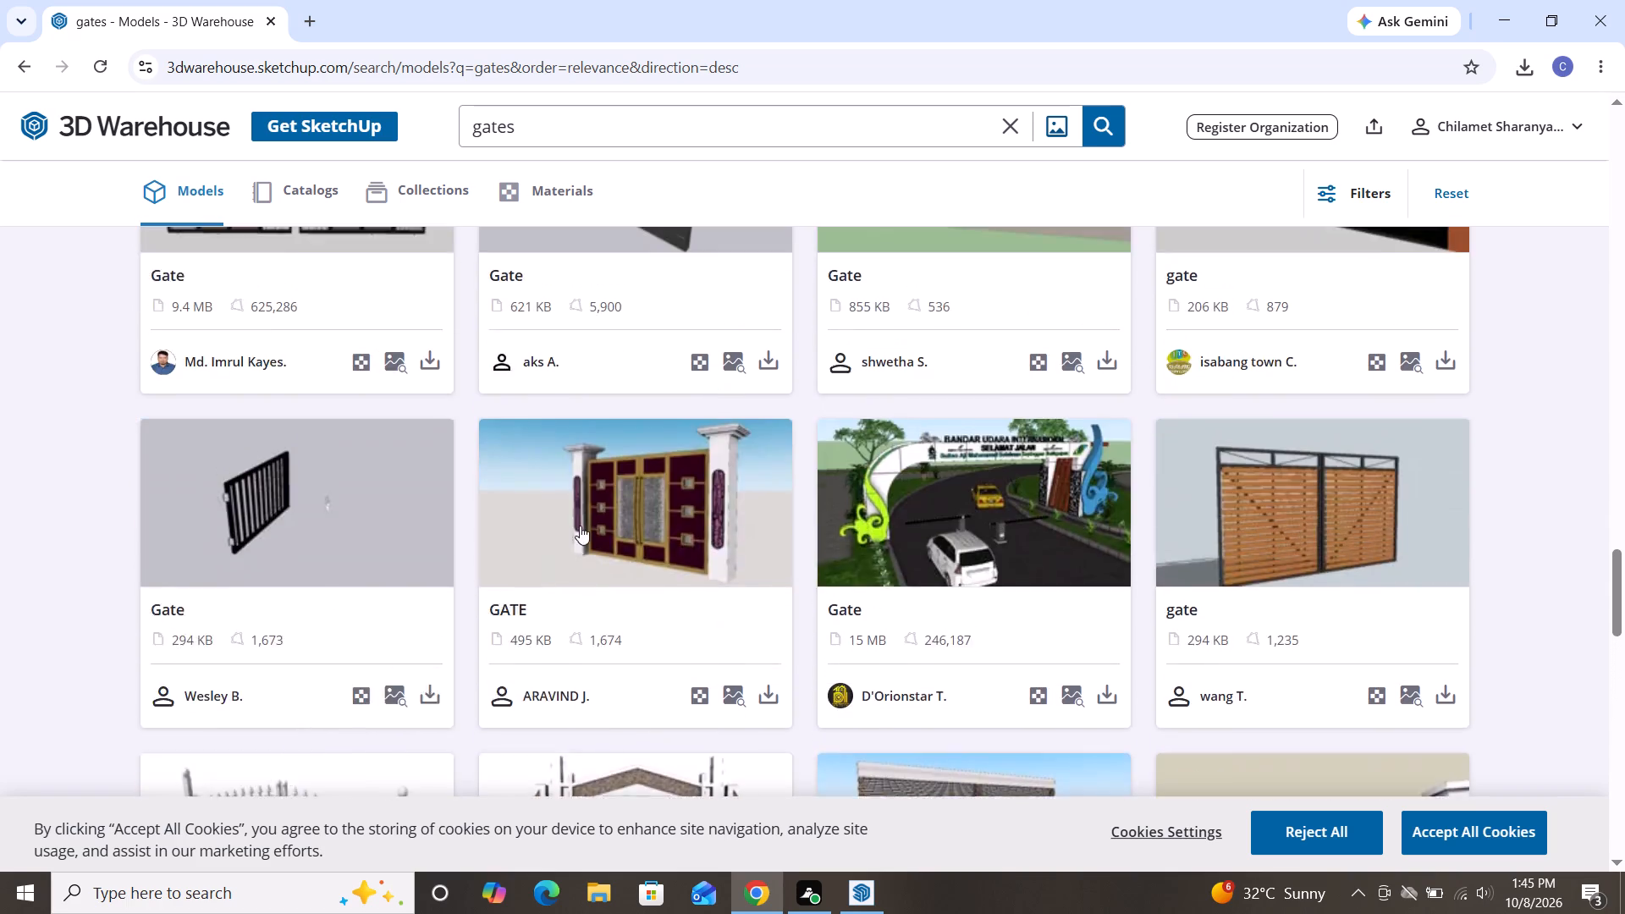
pyautogui.scroll(2, 580, 526)
pyautogui.scroll(5, 885, 520)
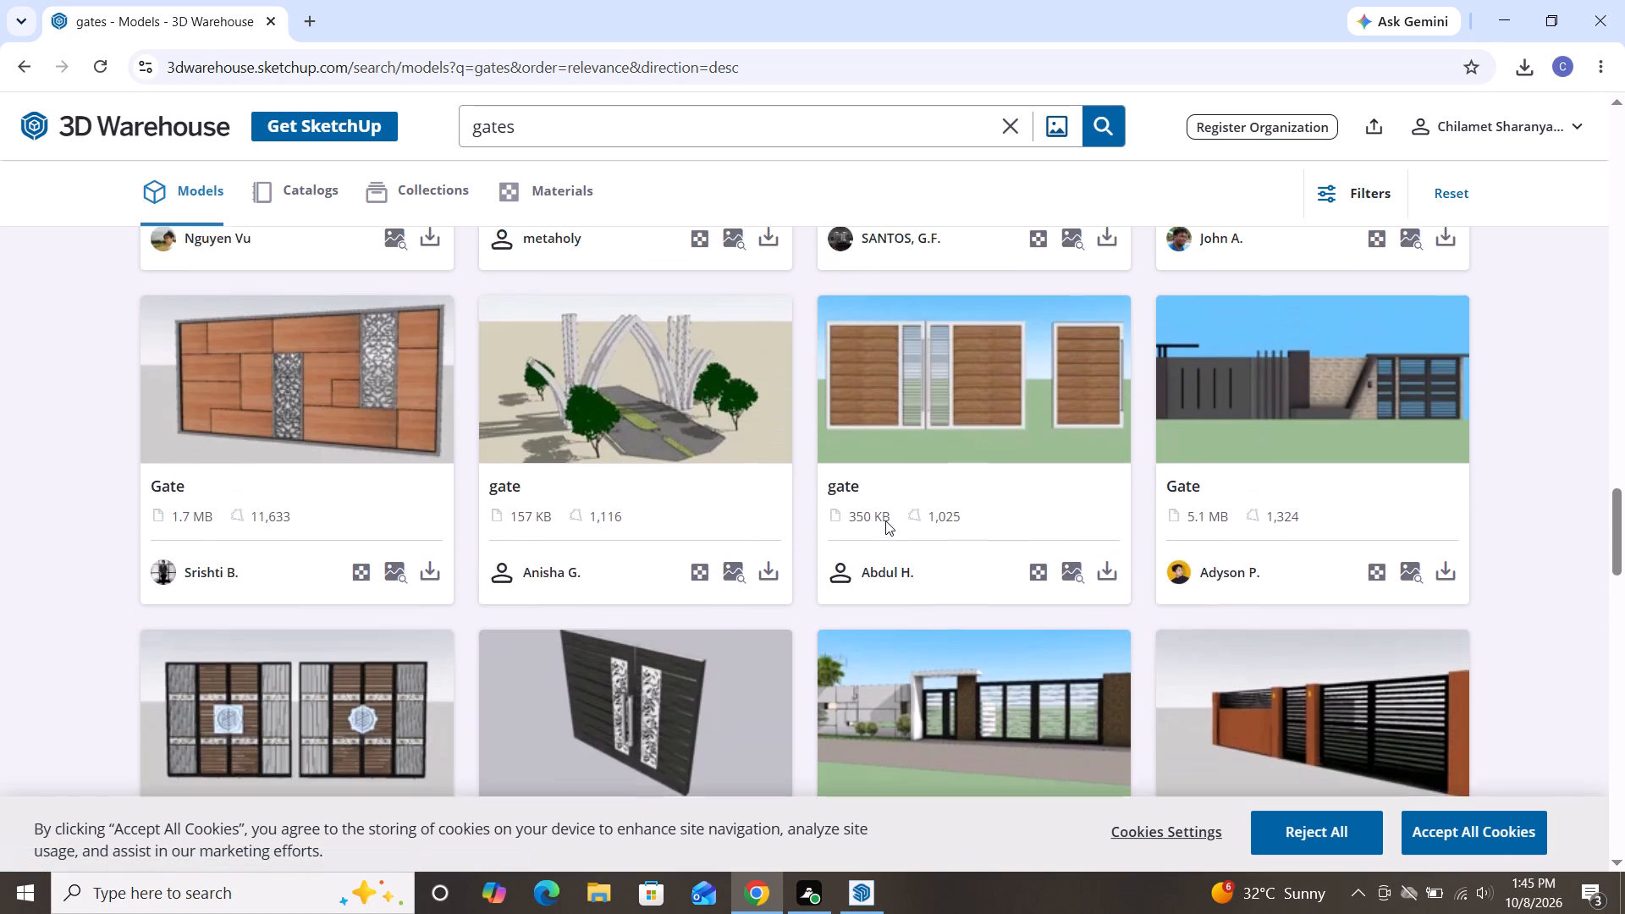
pyautogui.scroll(3, 885, 520)
pyautogui.scroll(-1, 570, 531)
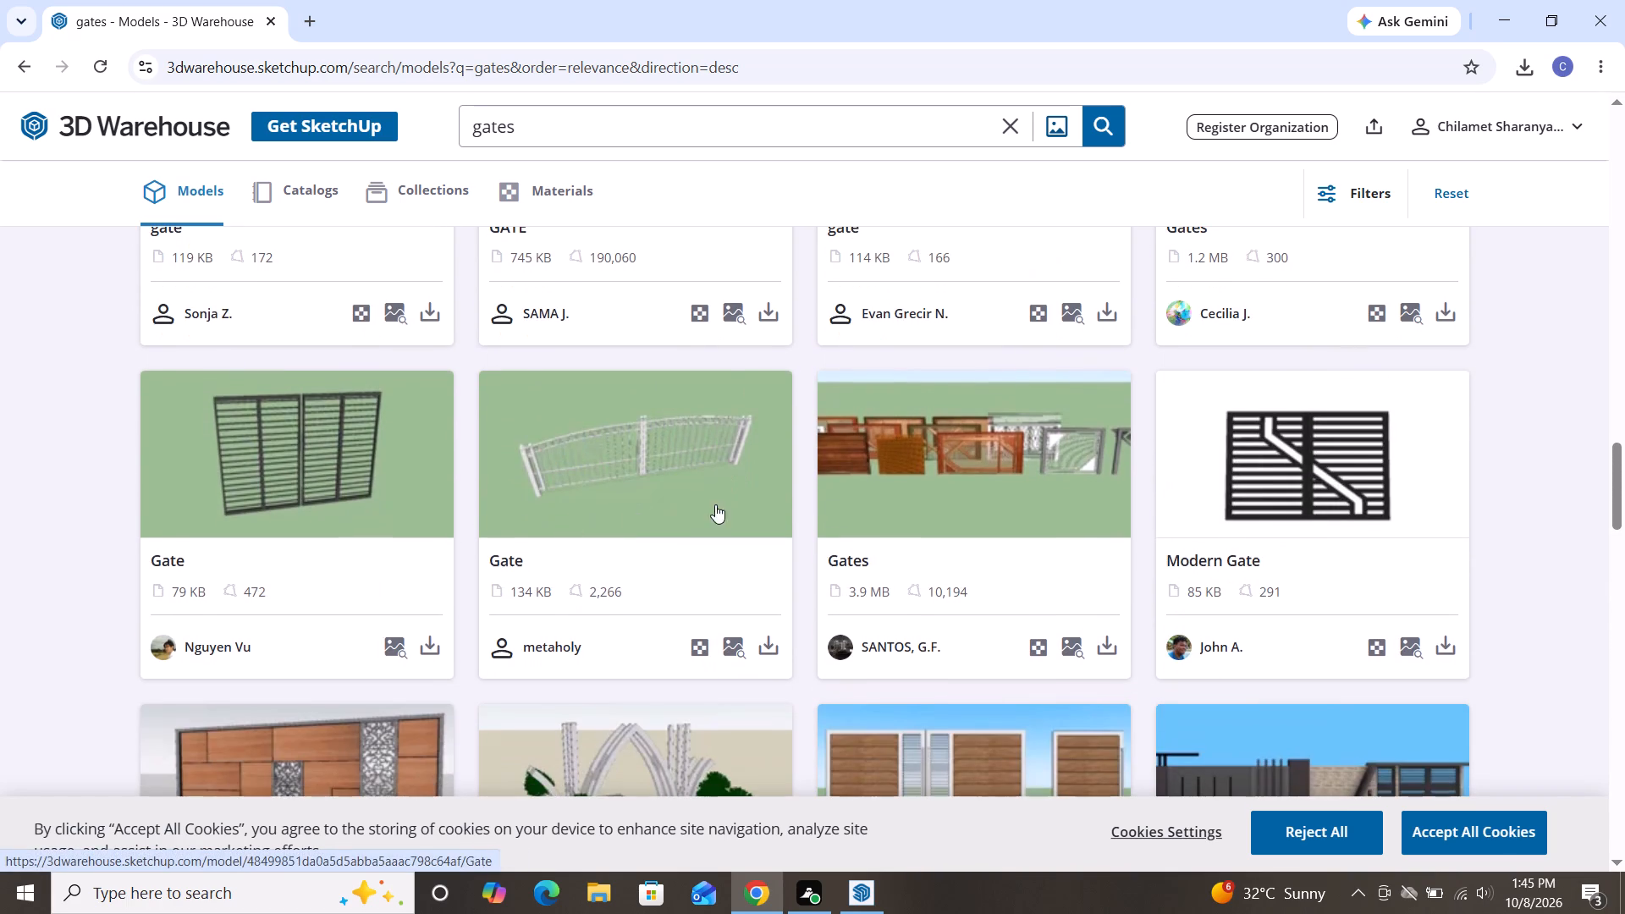
# Download the Modern Gate model with the diagonal strip as a SketchUp file.
pyautogui.click(1450, 648)
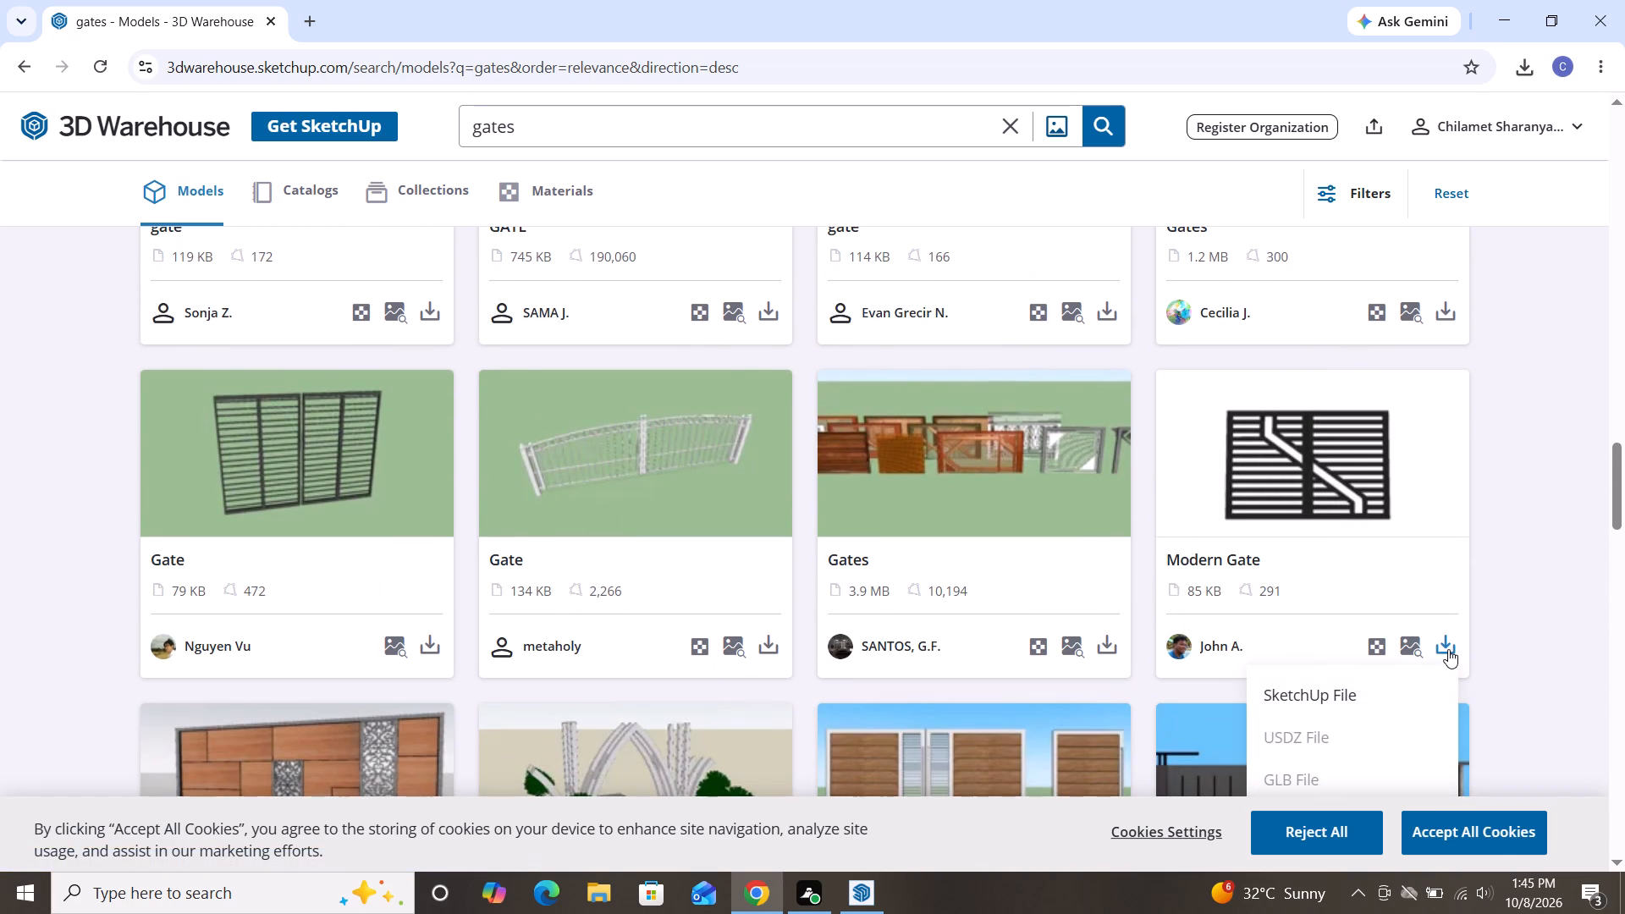
pyautogui.click(1369, 697)
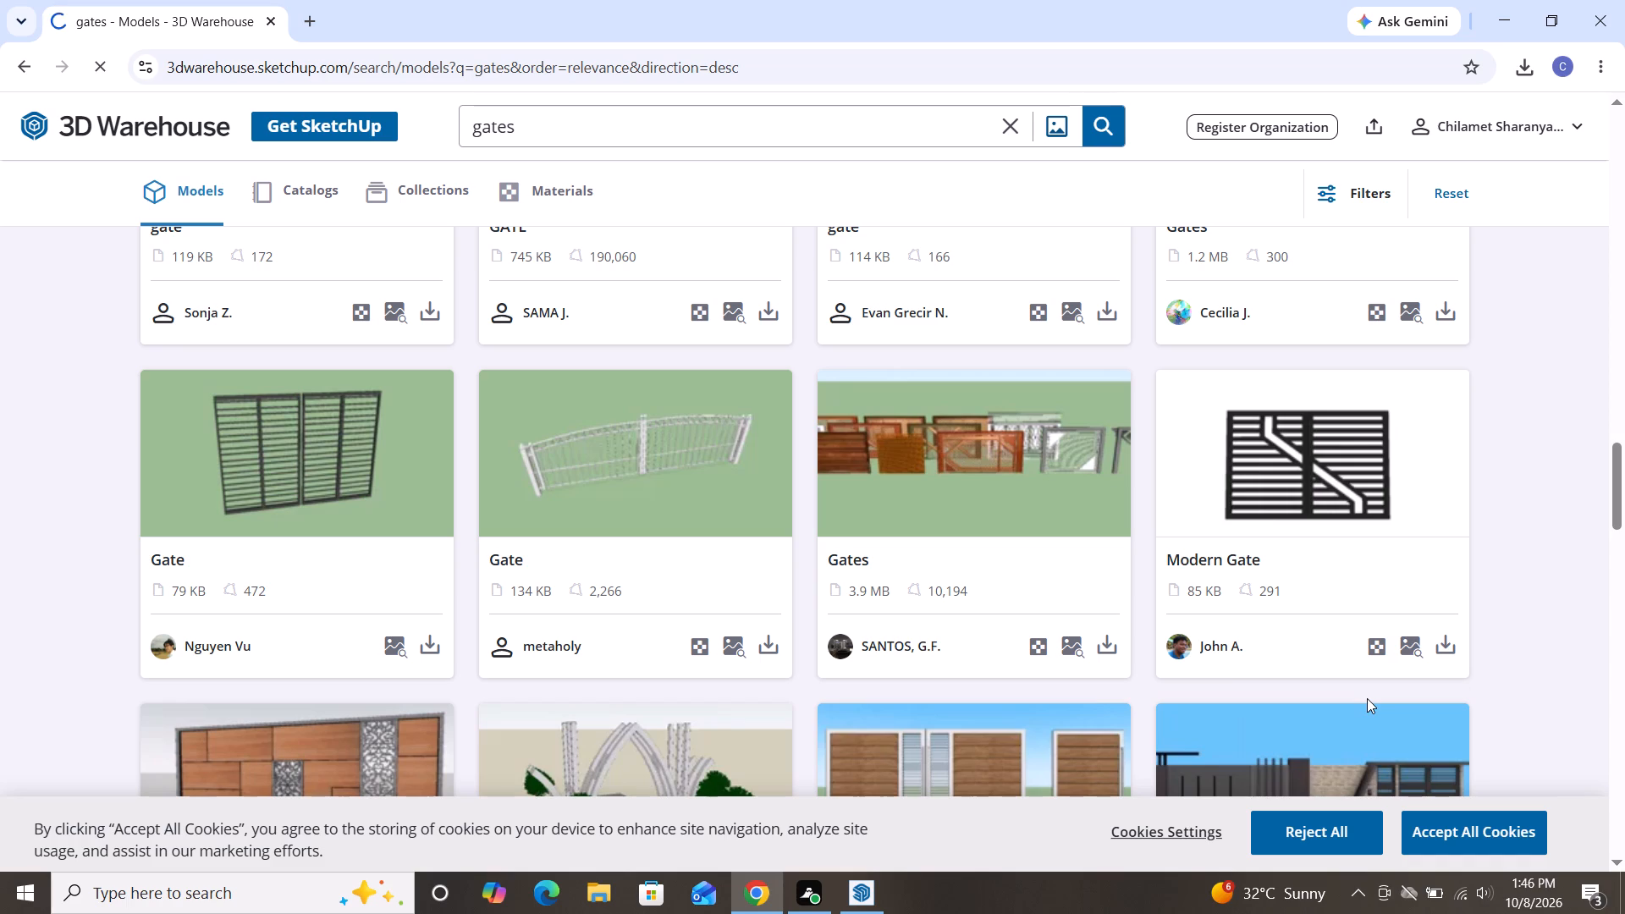
# Switch back to SketchUp, import Modern+Gate+1 from Downloads and place it beside the house.
pyautogui.doubleClick(852, 889)
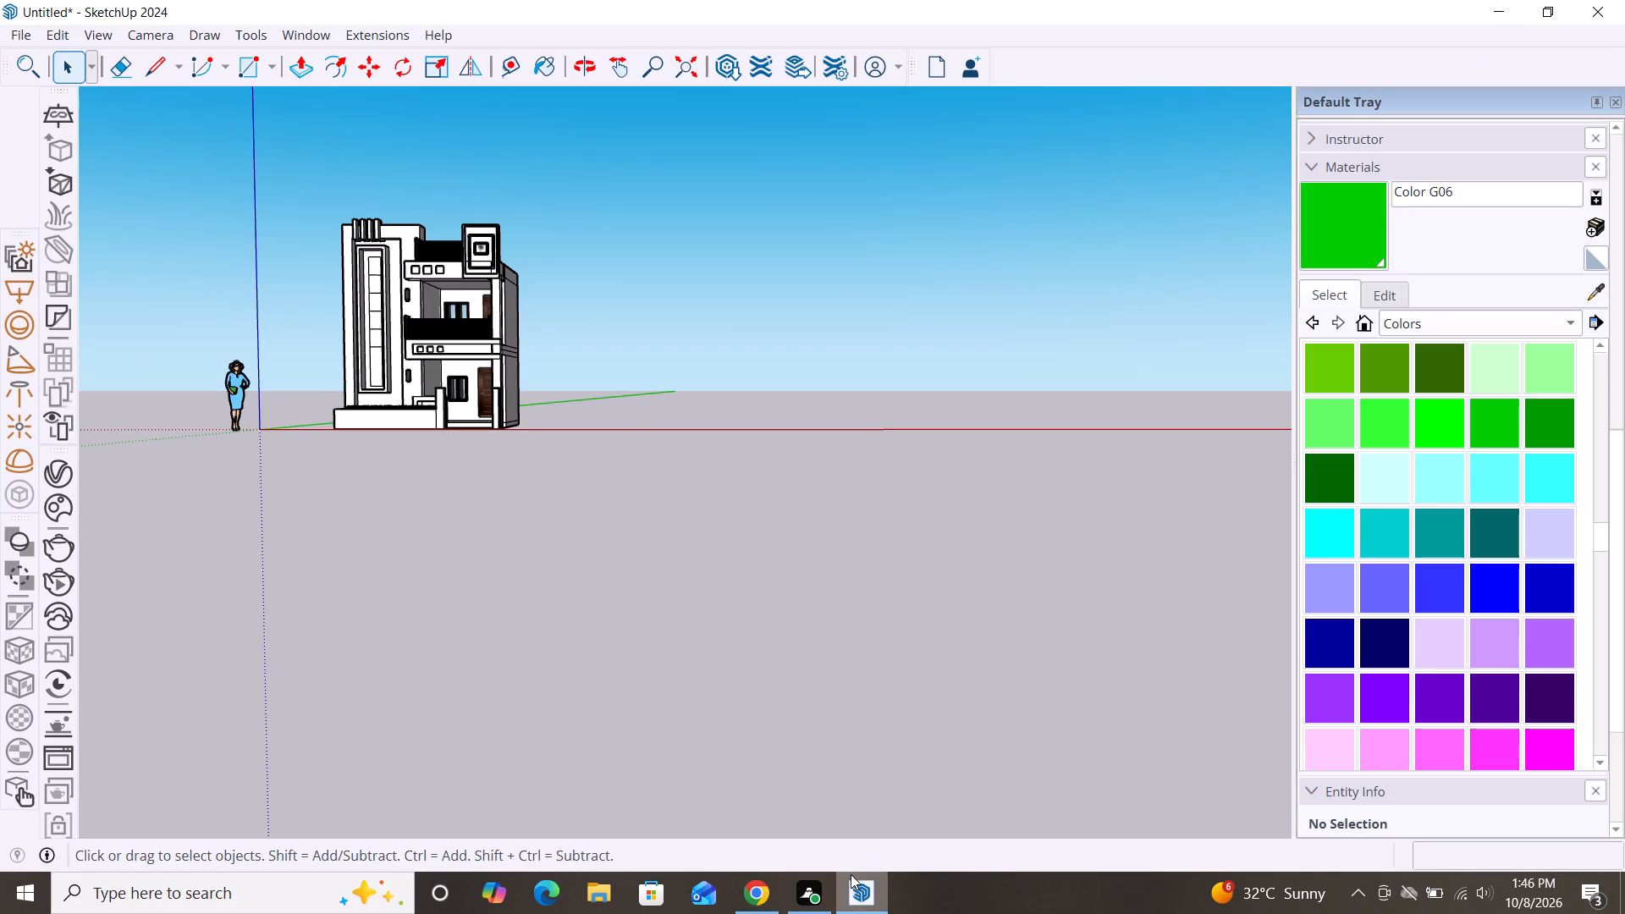
pyautogui.click(14, 36)
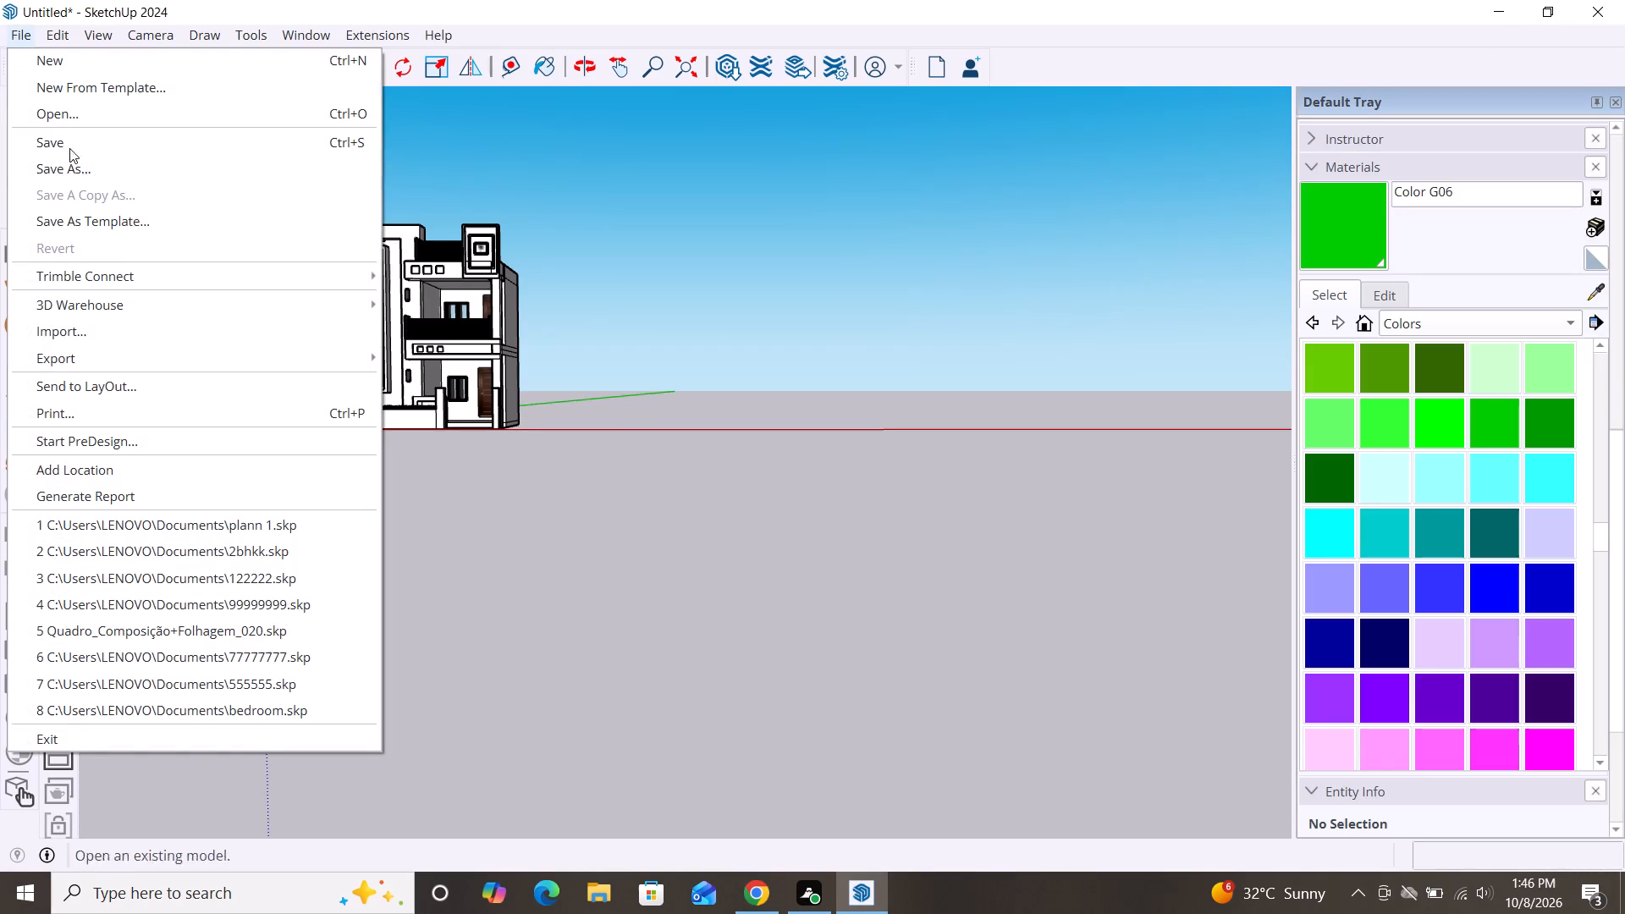
pyautogui.click(93, 325)
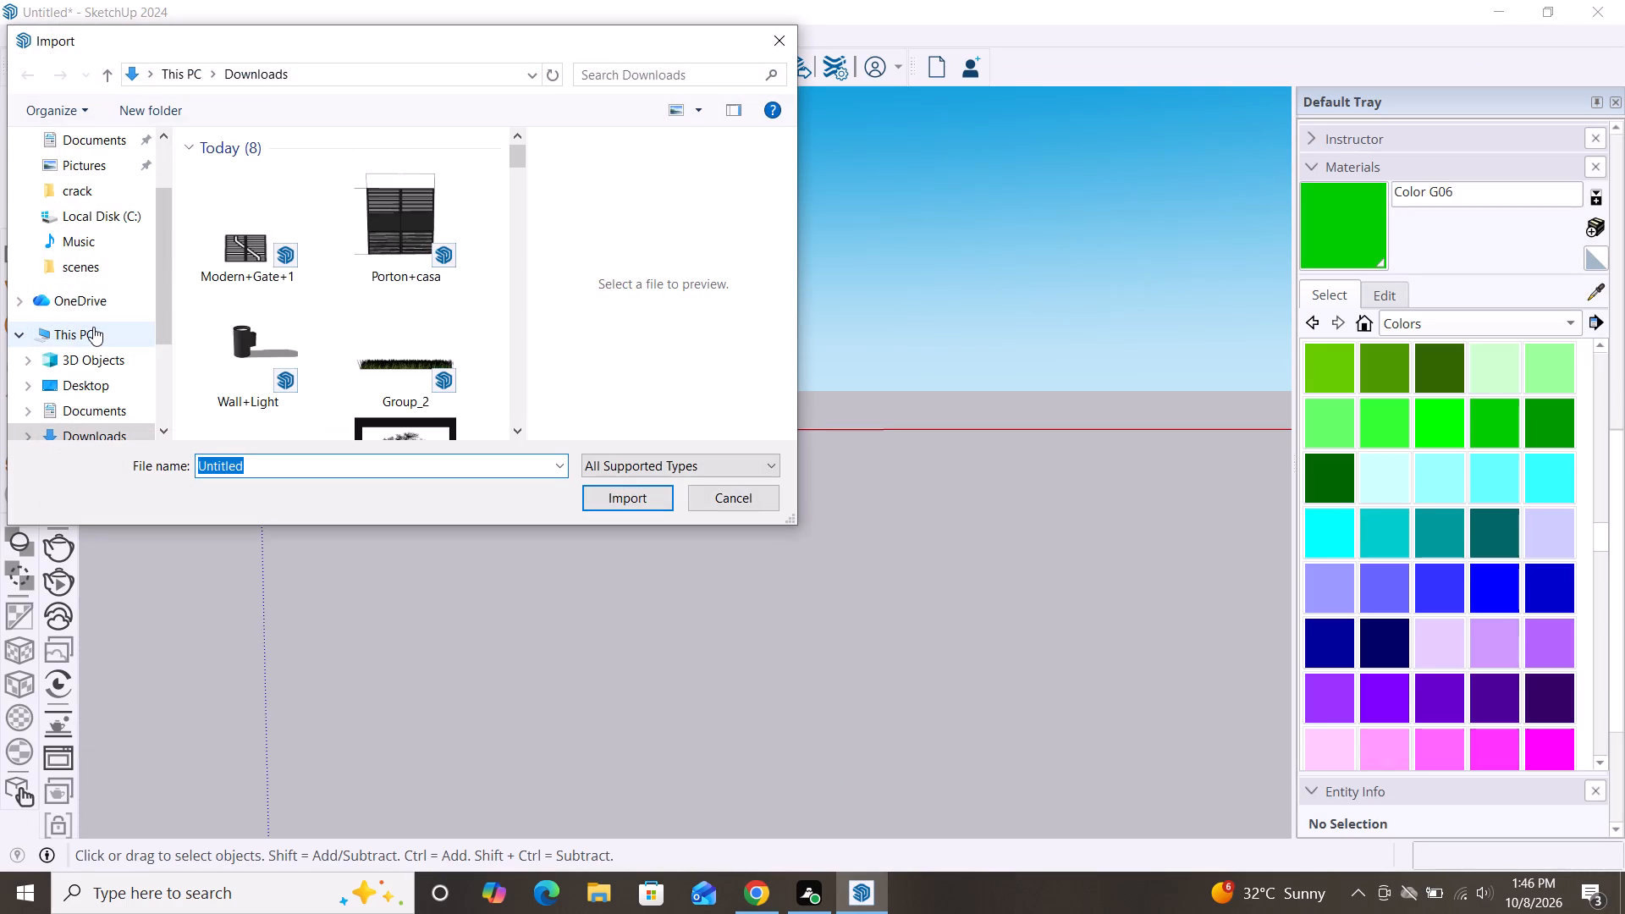
pyautogui.click(237, 257)
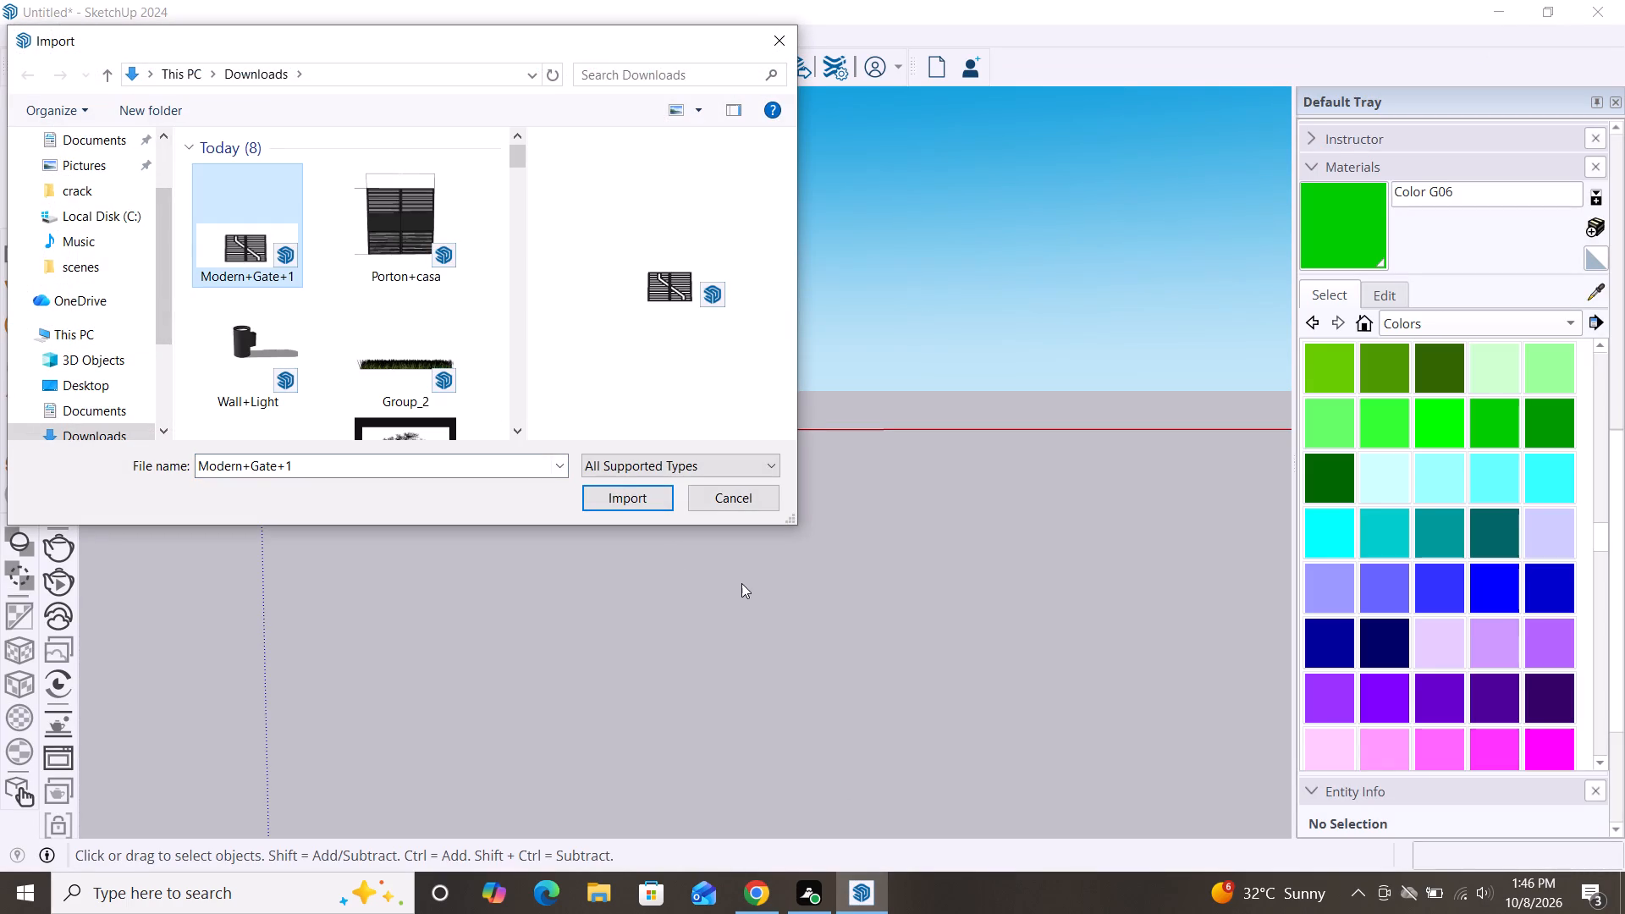
pyautogui.click(648, 506)
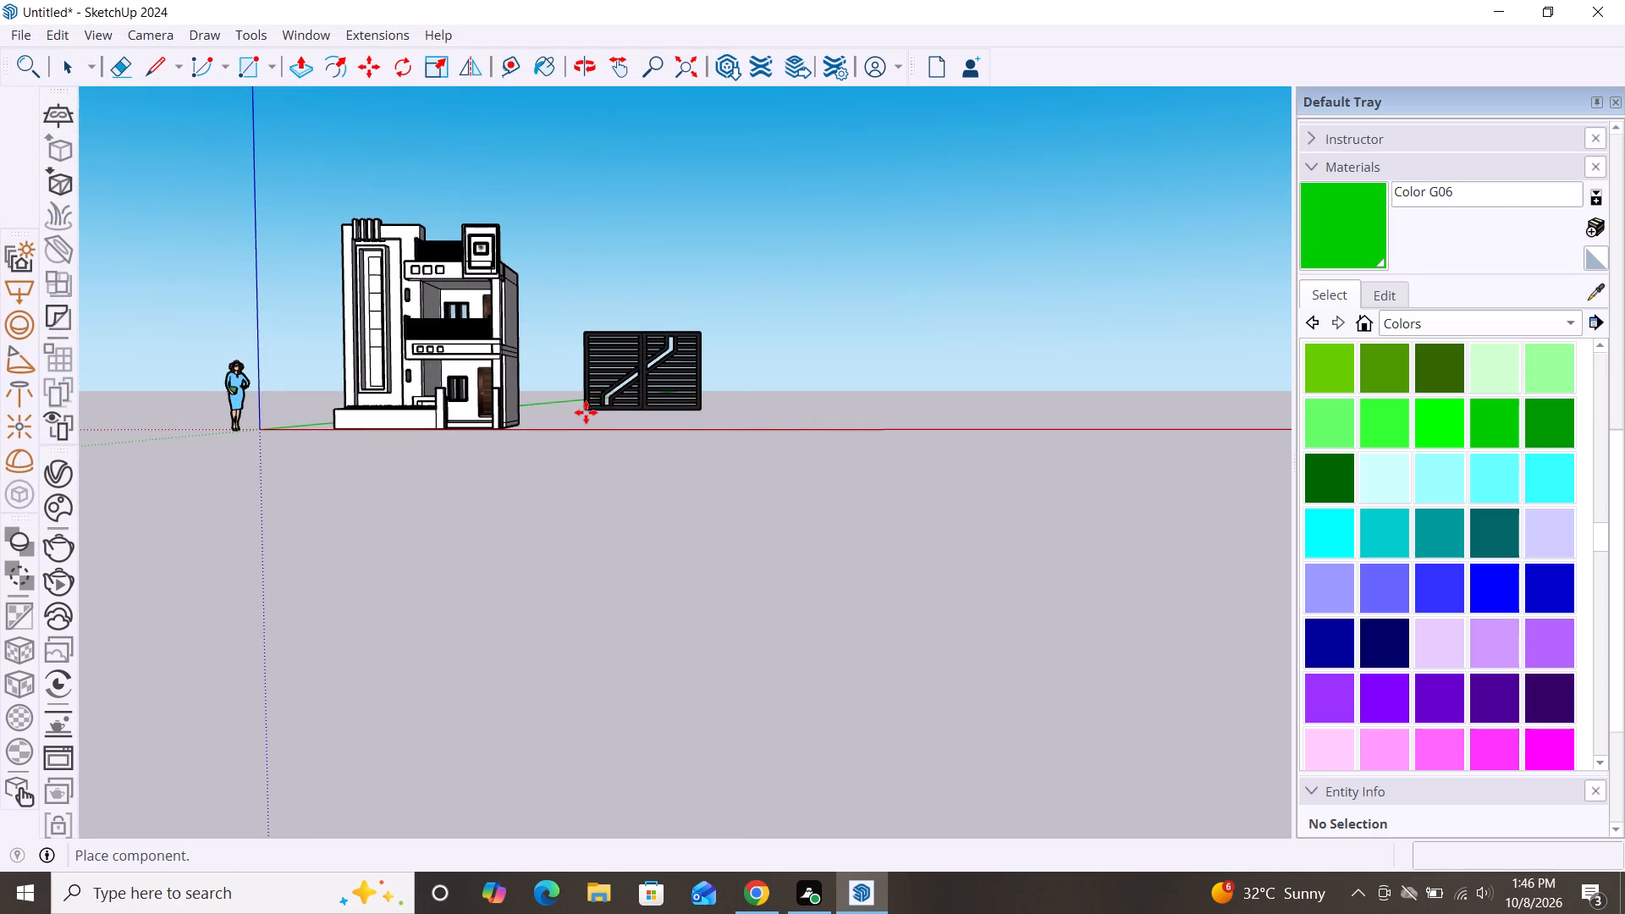
pyautogui.click(586, 412)
# Scale the gate from its side-middle grip, finishing at about 0.73, 5.65 in red and green.
pyautogui.press('s')
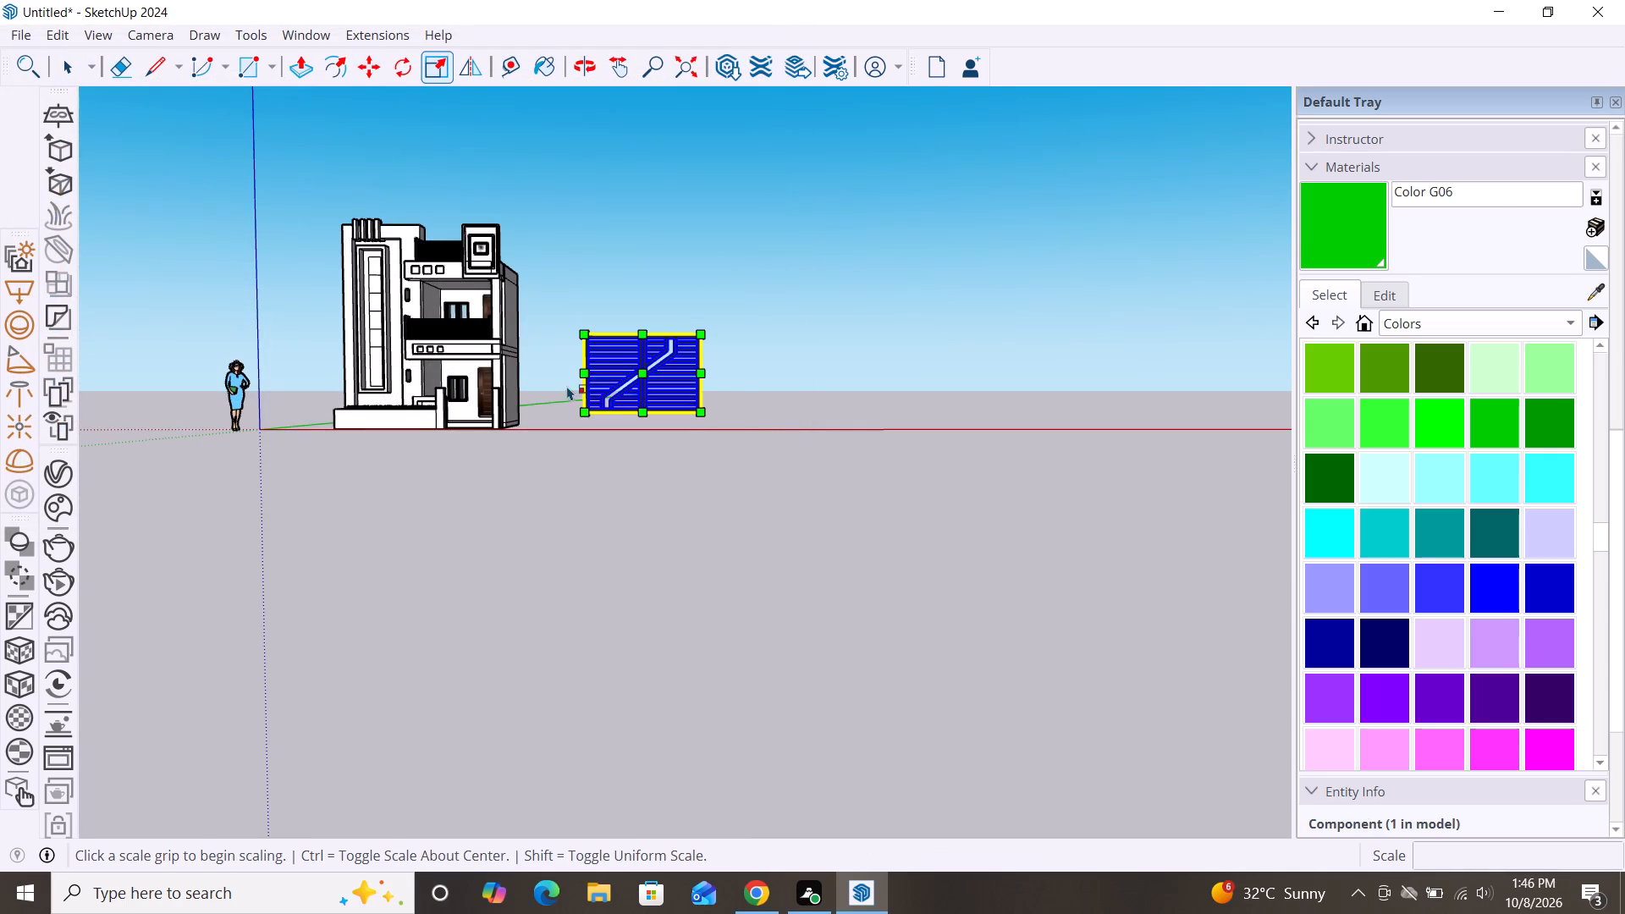
pyautogui.moveTo(578, 374); pyautogui.dragTo(631, 372)
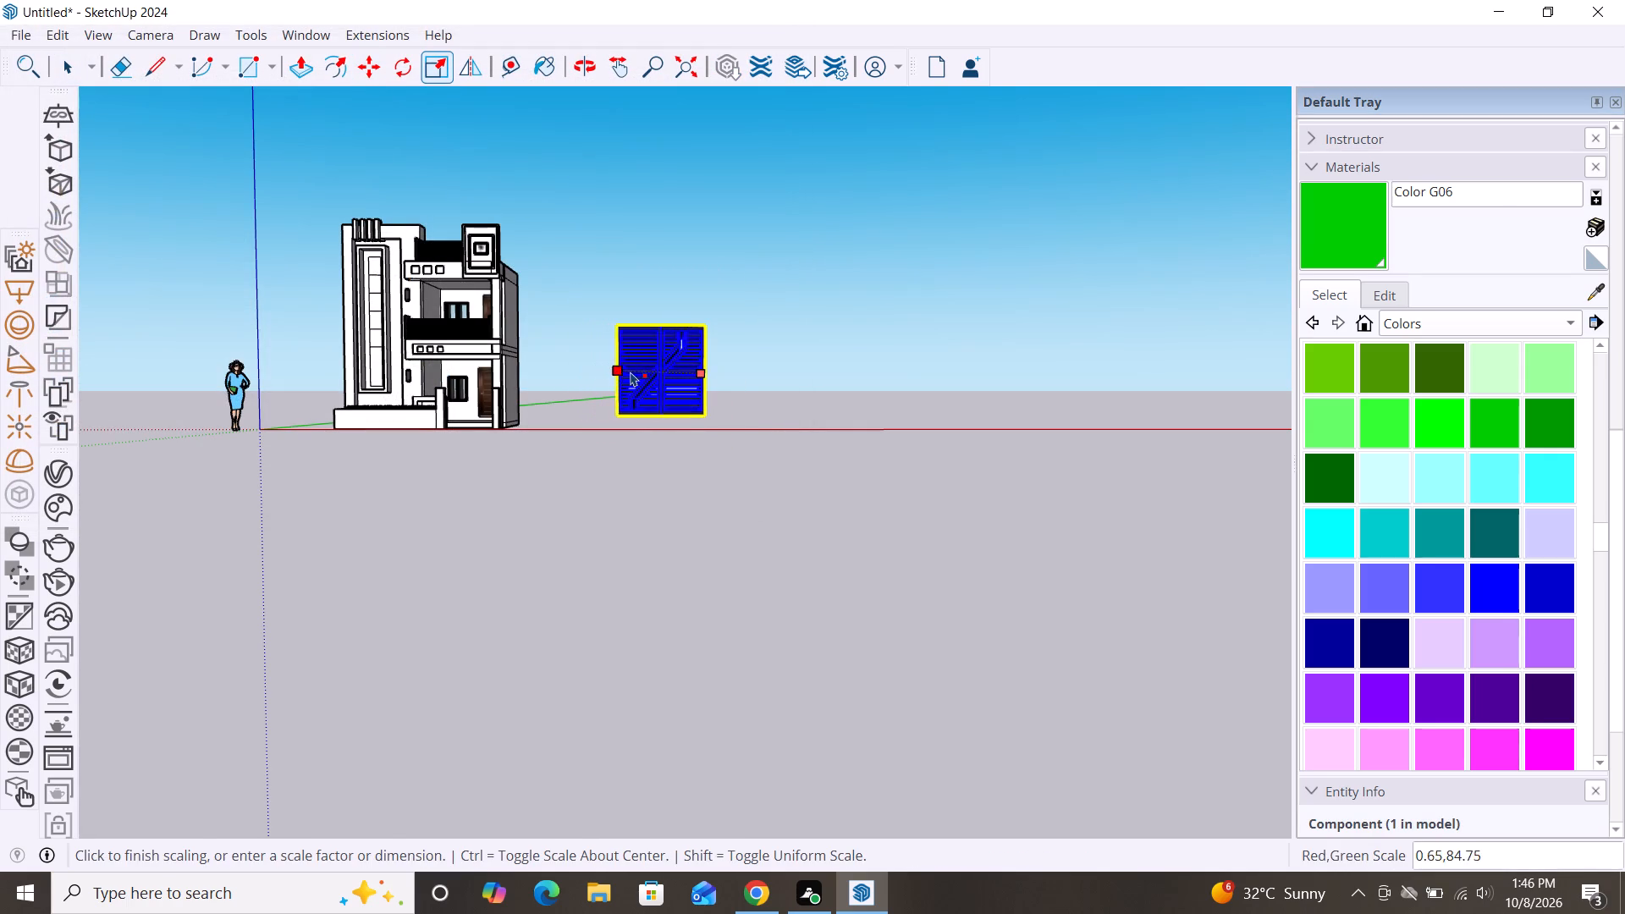
pyautogui.moveTo(631, 372); pyautogui.dragTo(641, 372)
pyautogui.click(641, 372)
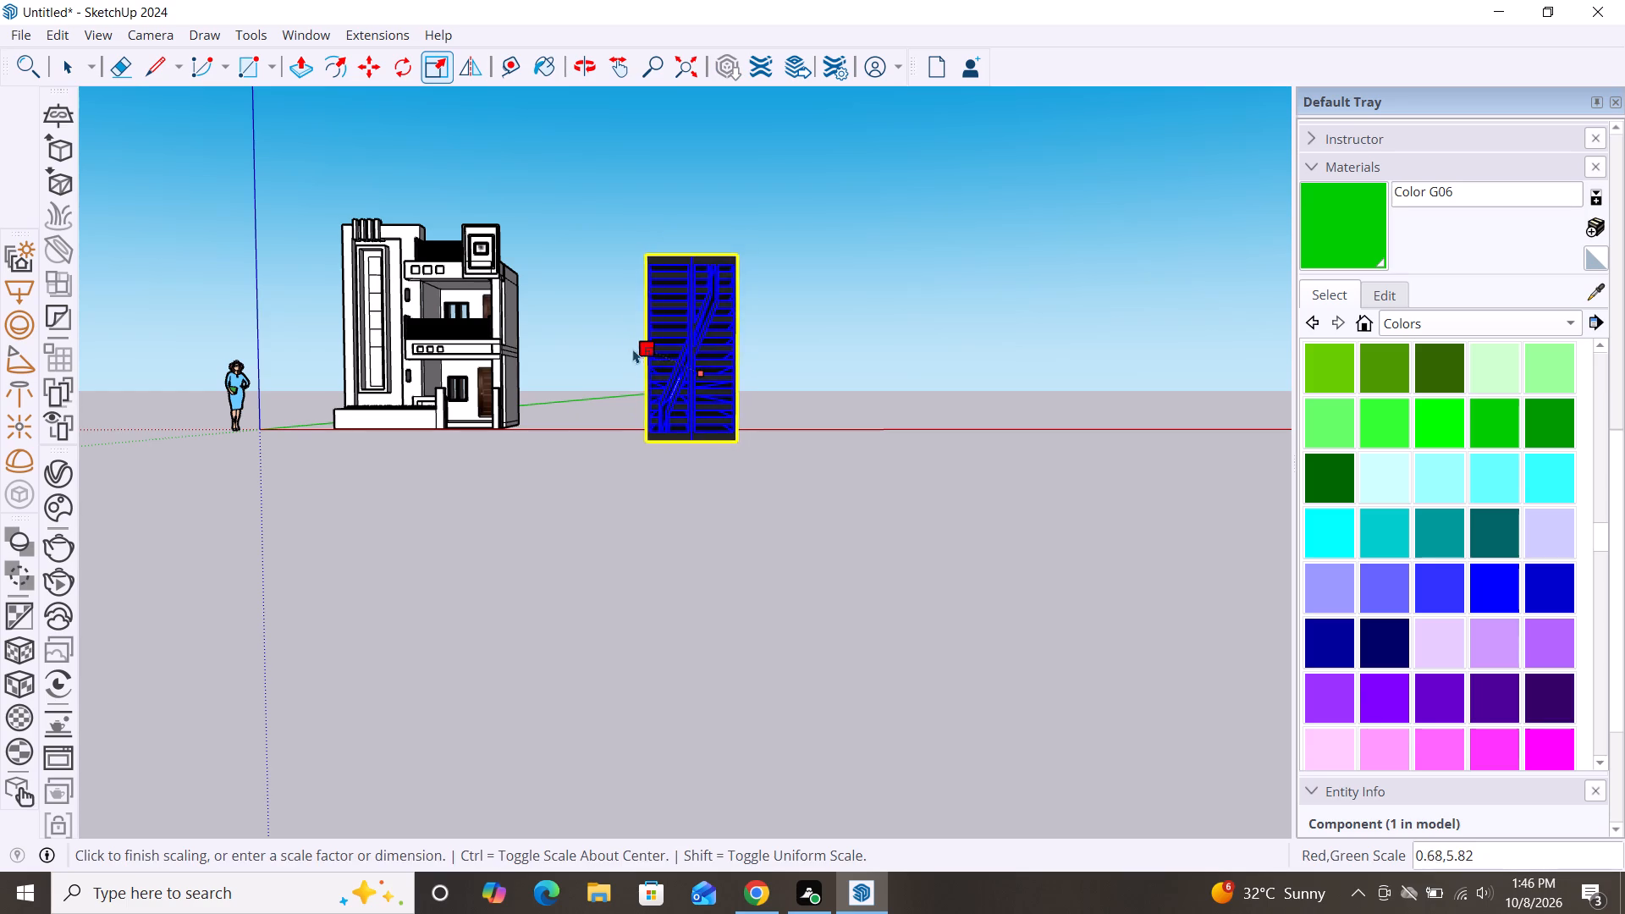
pyautogui.click(640, 351)
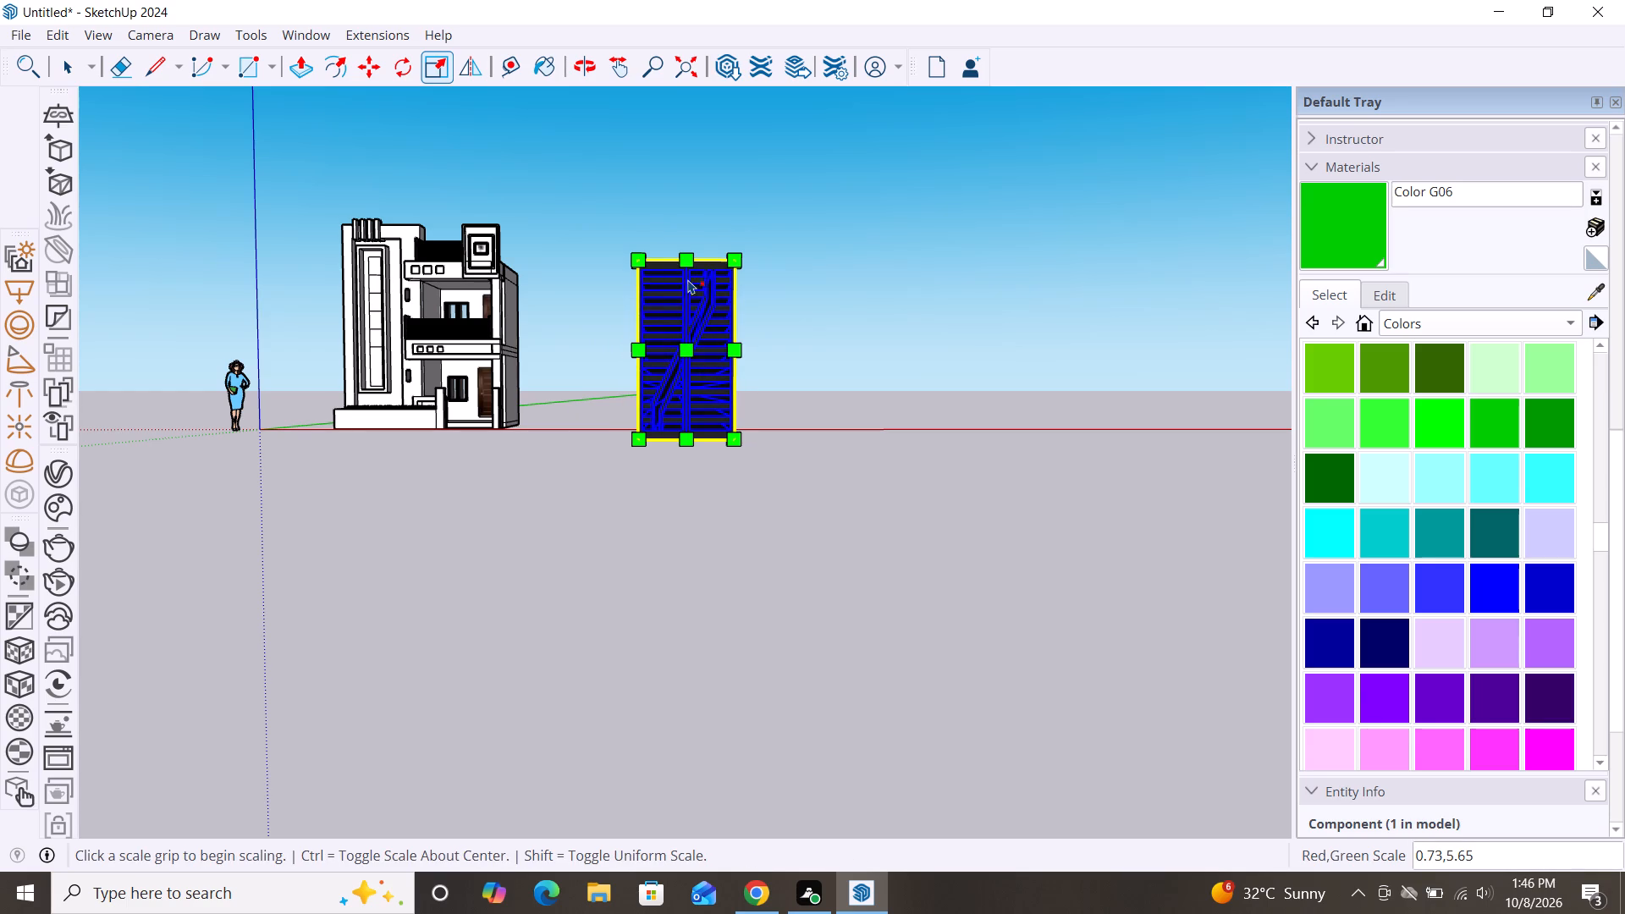
# Shrink the gate from its top-middle grip, finishing with a green-blue scale of about 1.00, 1.47.
pyautogui.moveTo(685, 259); pyautogui.dragTo(681, 392)
pyautogui.doubleClick(681, 392)
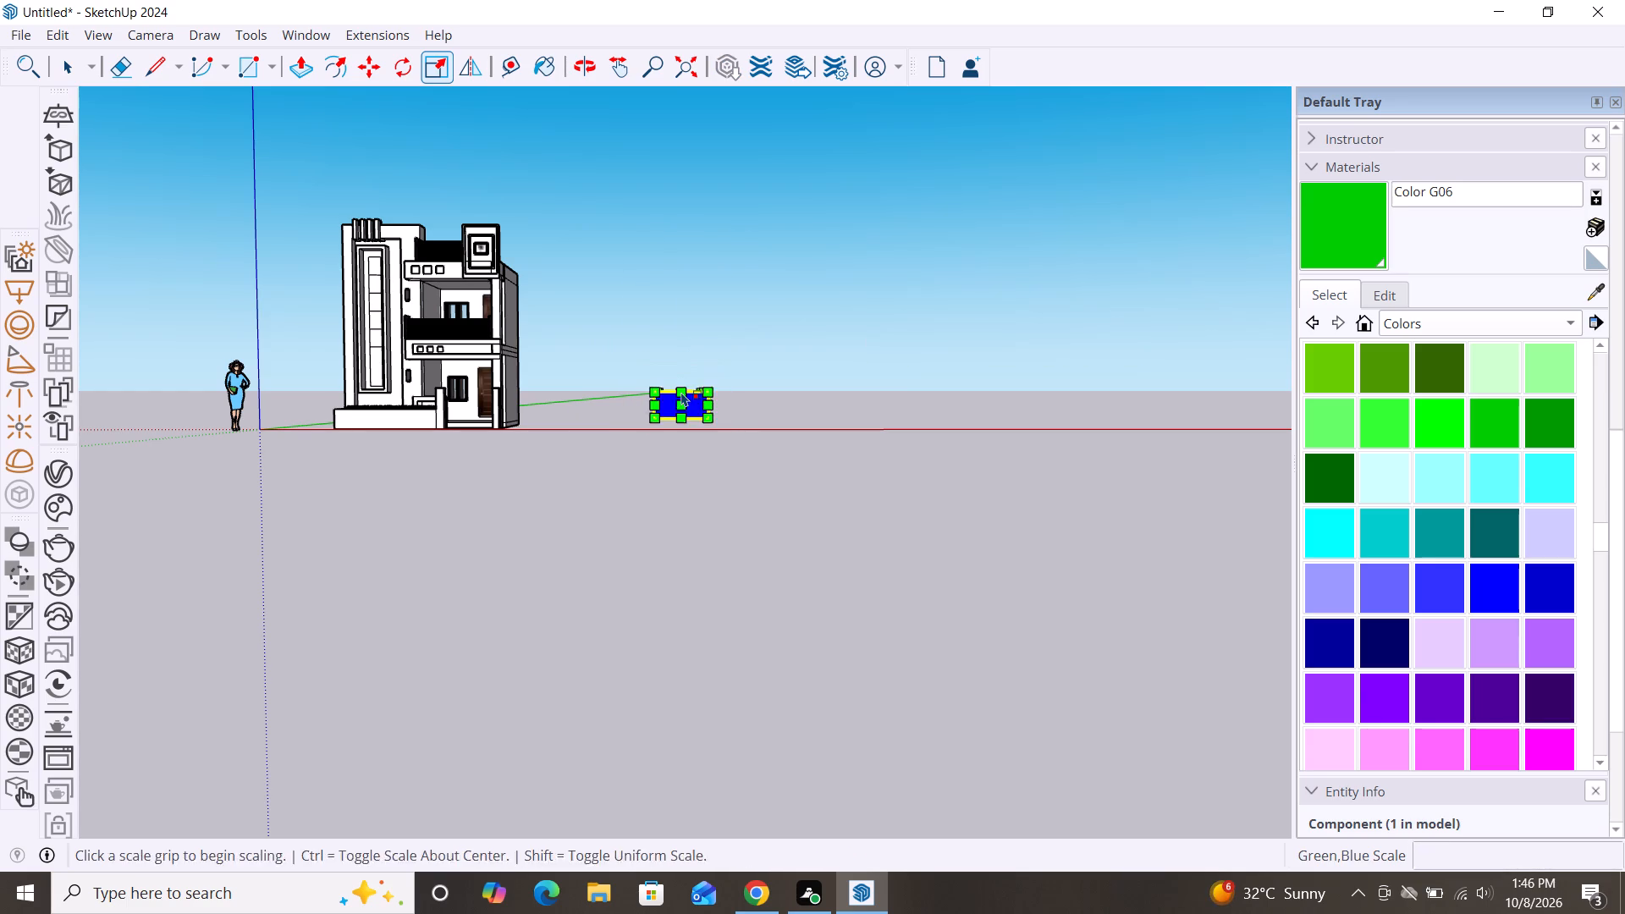
pyautogui.click(681, 380)
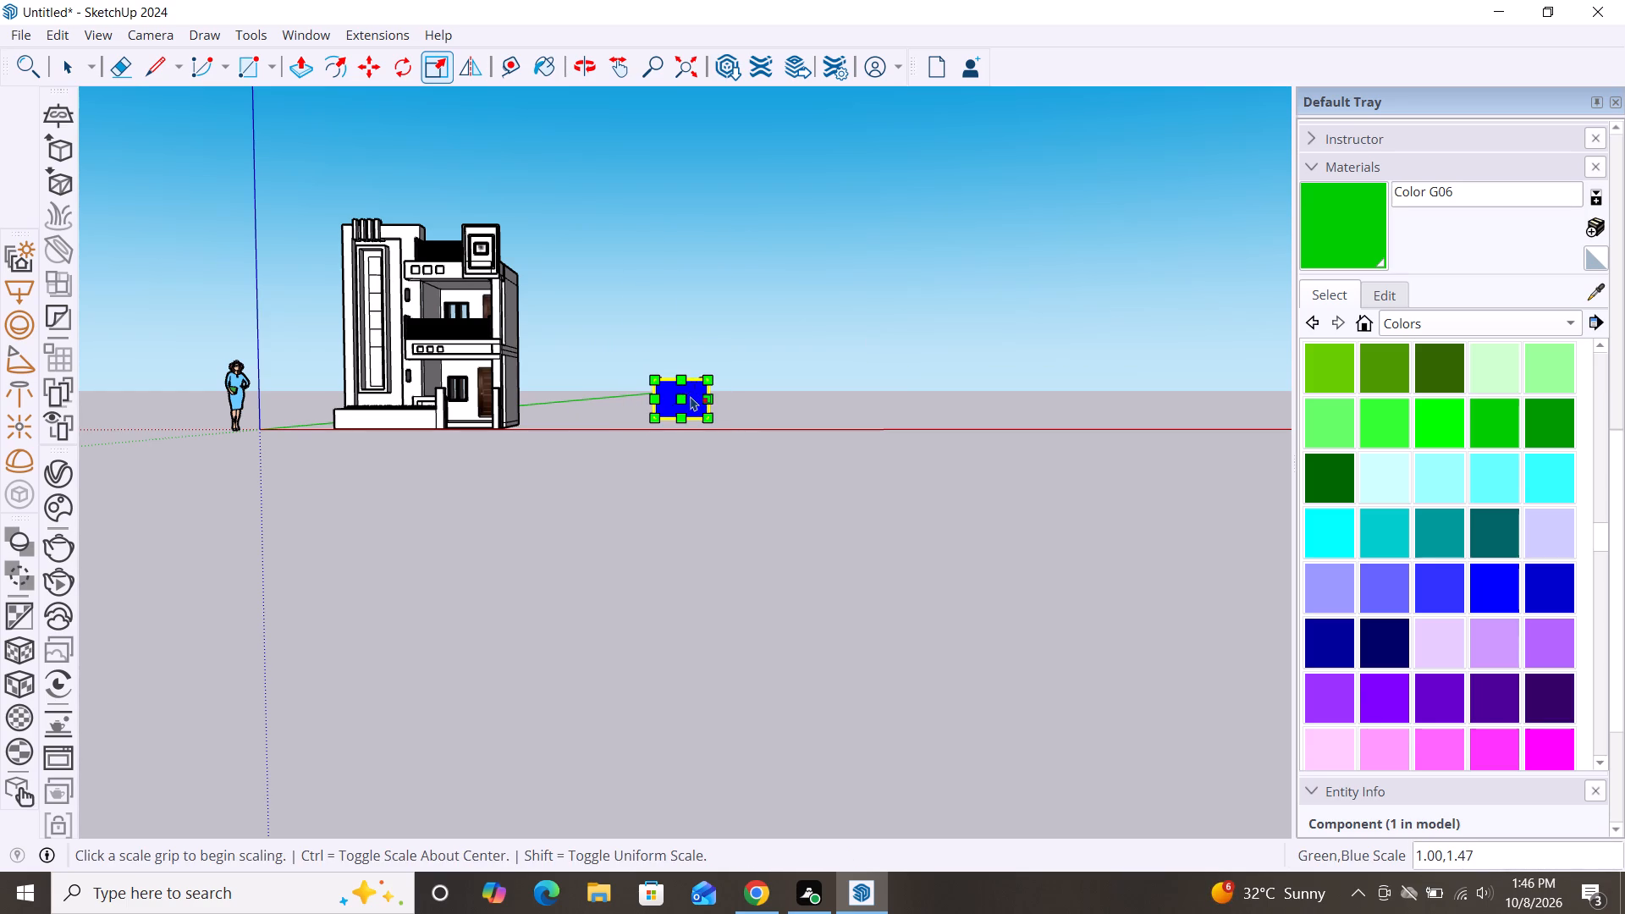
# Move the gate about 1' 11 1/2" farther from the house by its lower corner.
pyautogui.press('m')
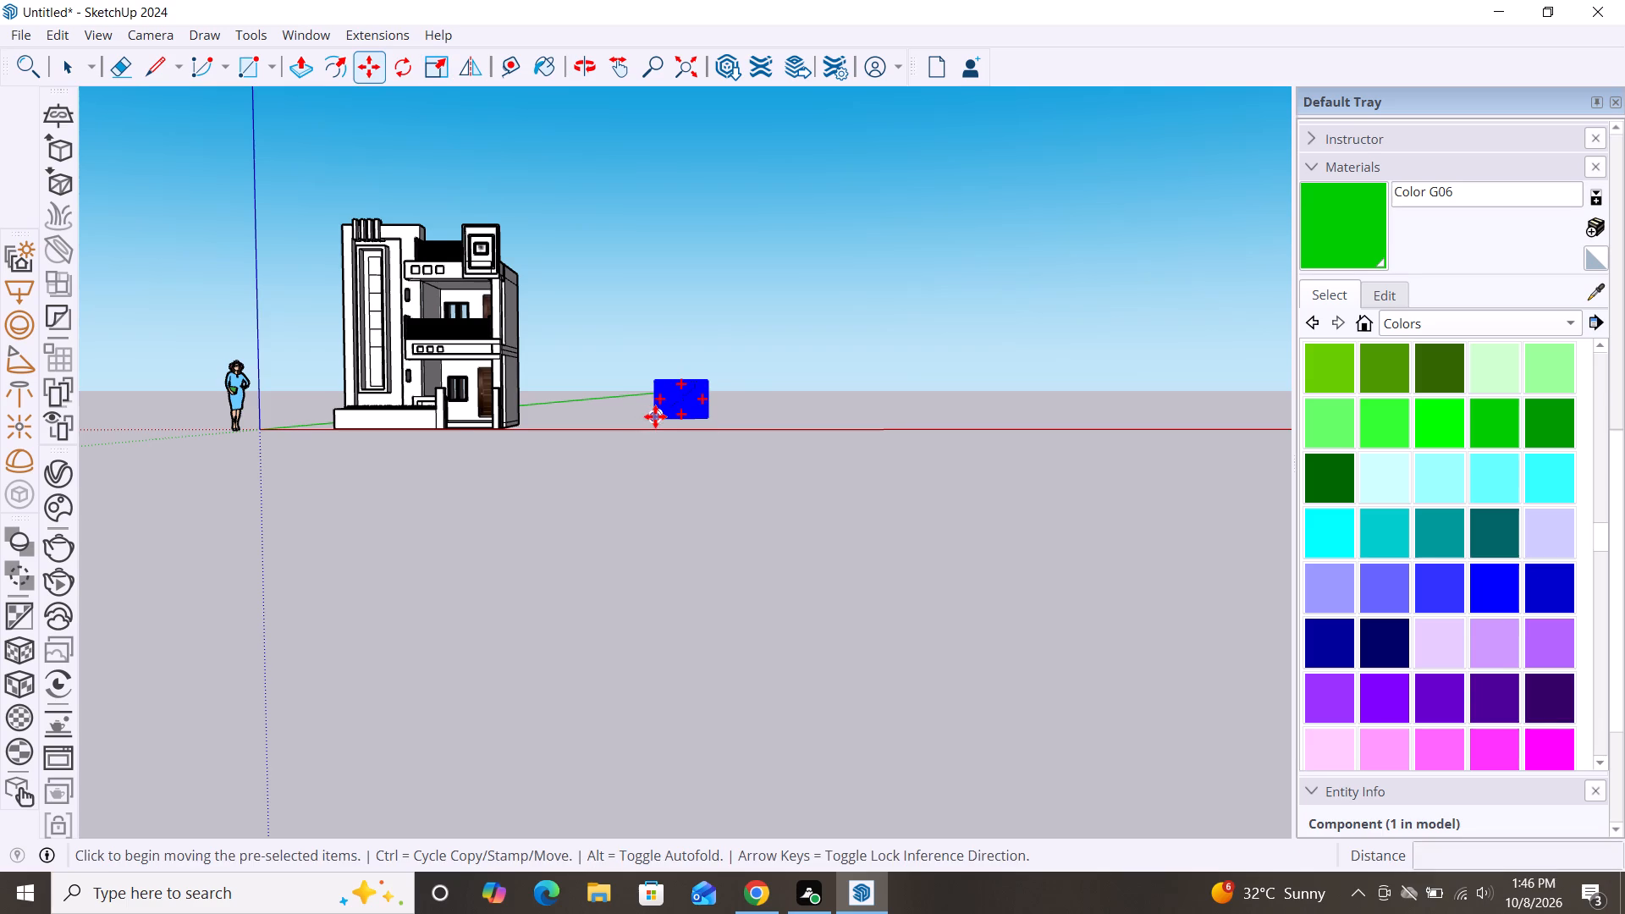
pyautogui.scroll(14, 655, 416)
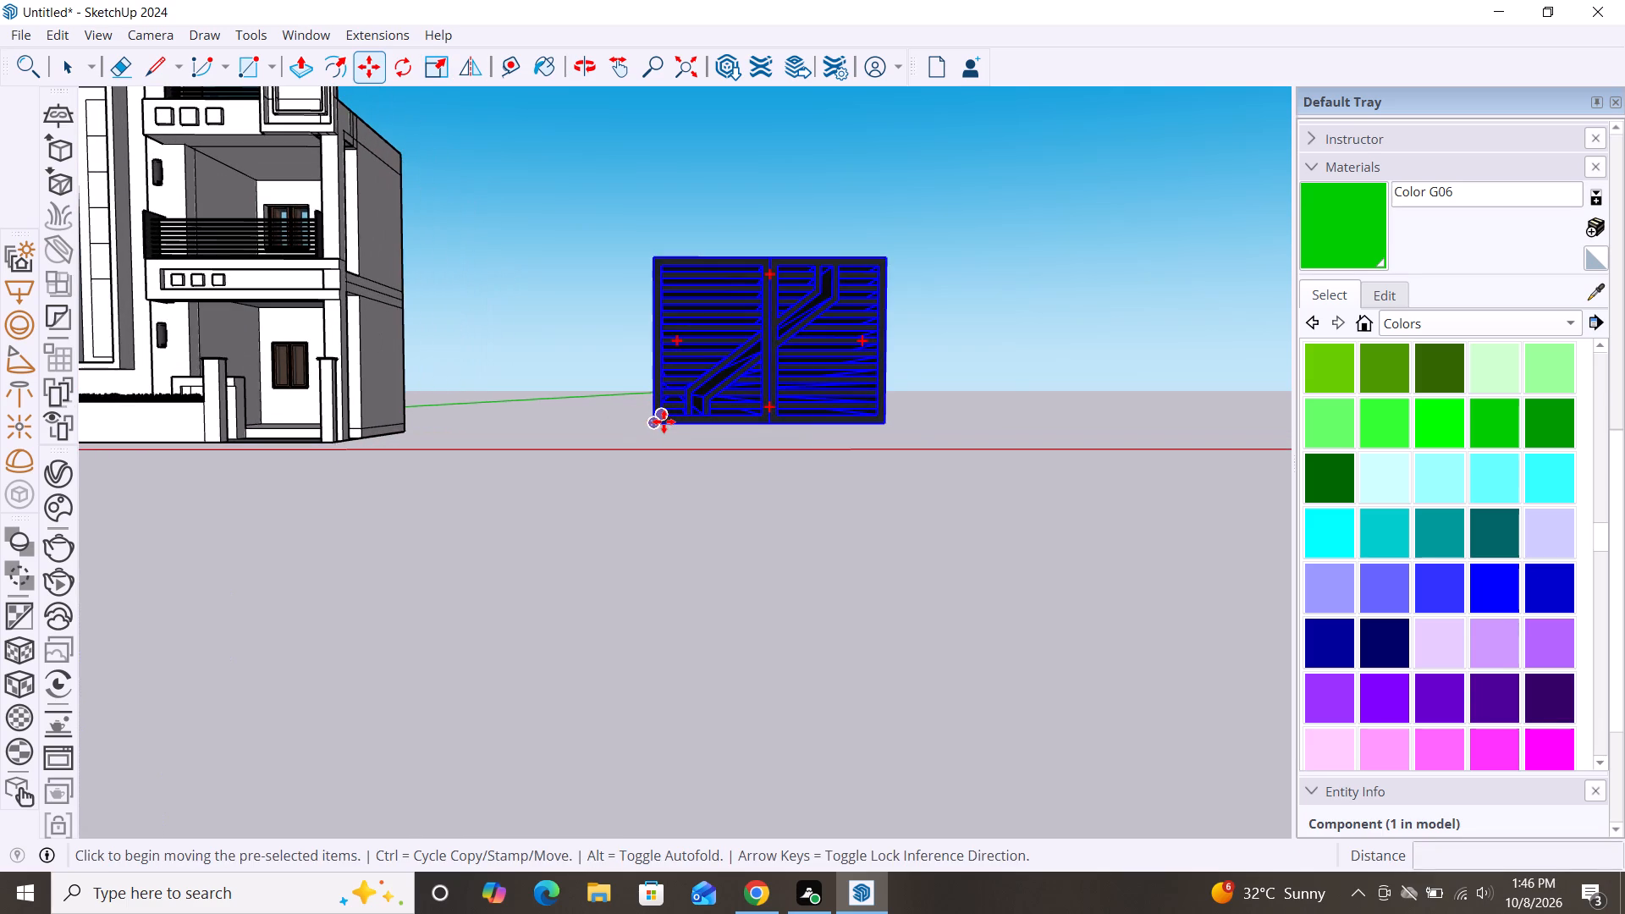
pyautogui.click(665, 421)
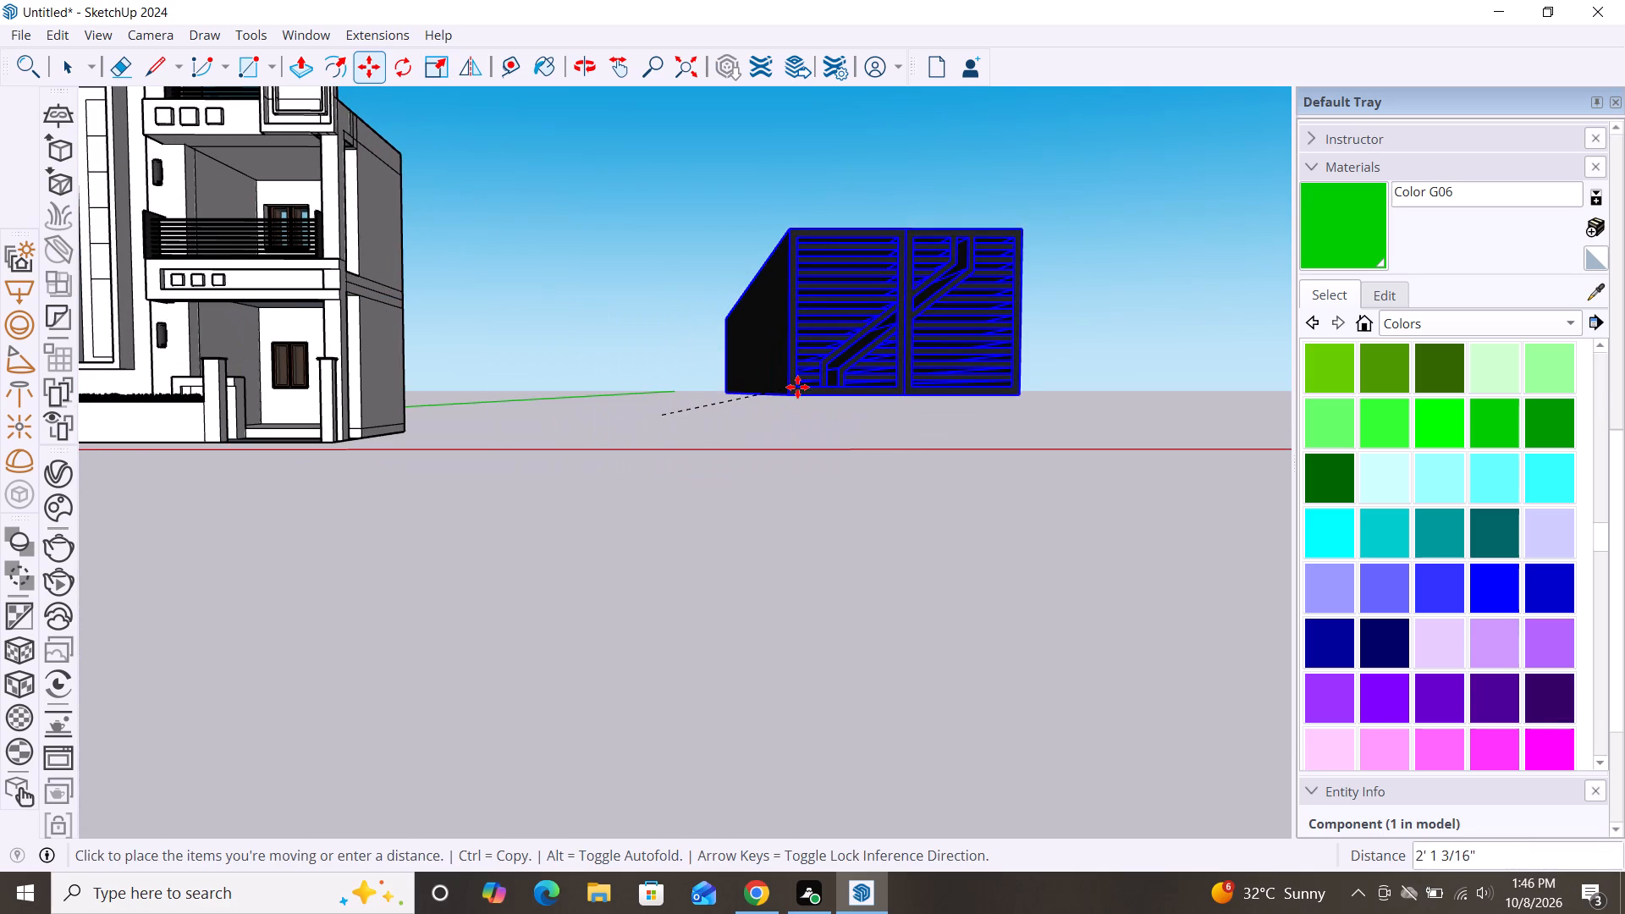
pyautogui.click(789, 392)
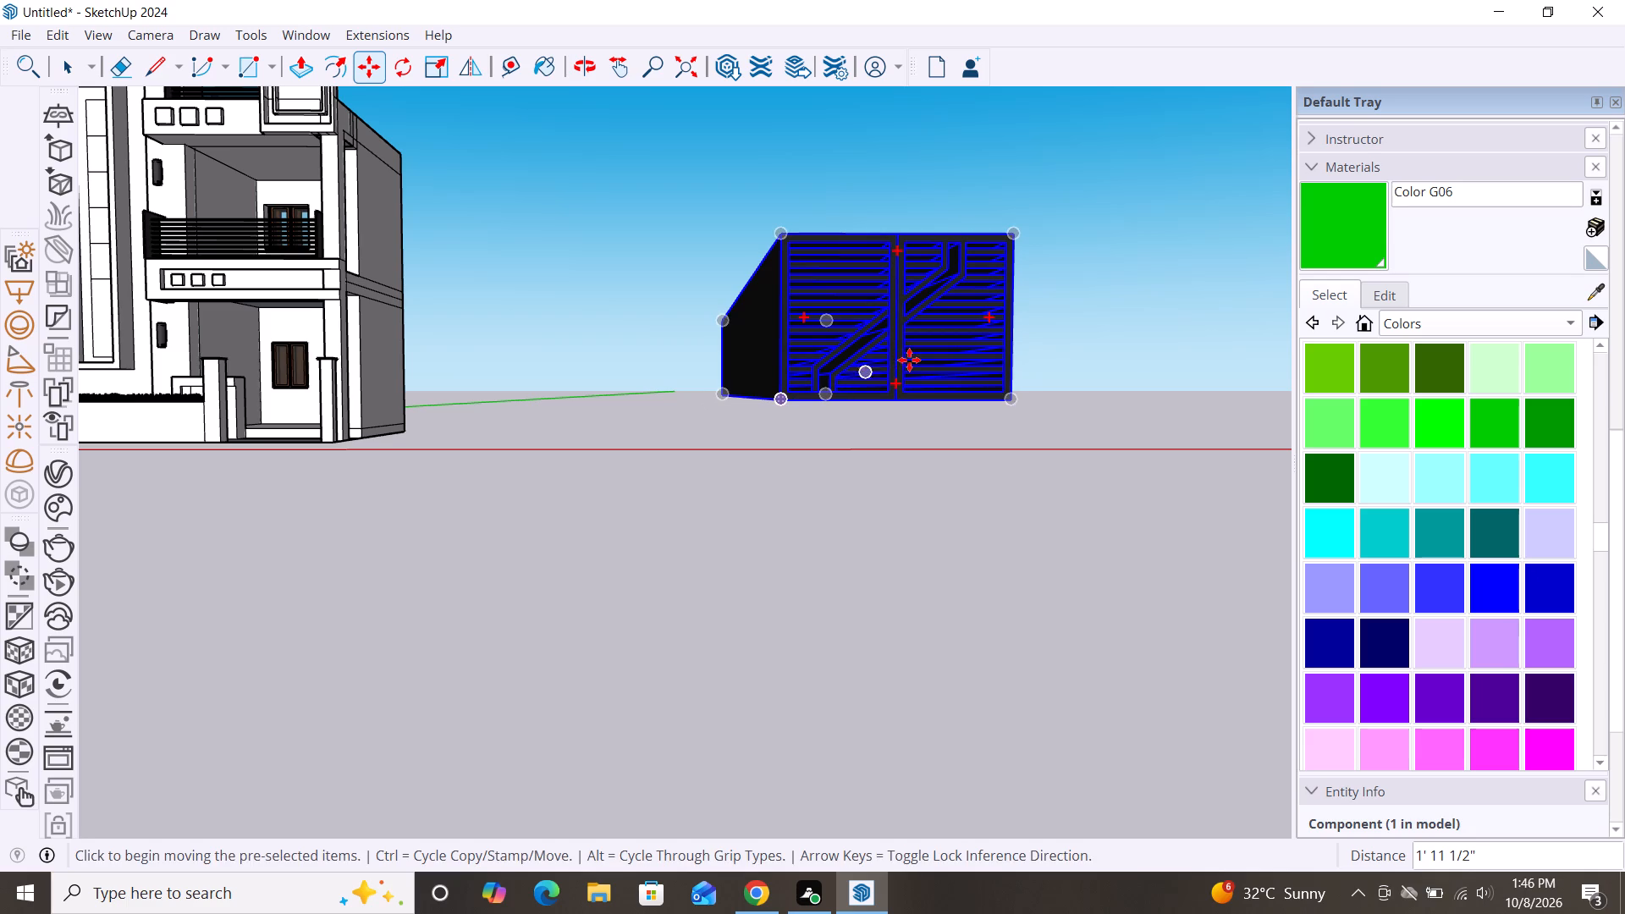
# Scale the gate's thickness down to about 0.13 in green.
pyautogui.press('m')
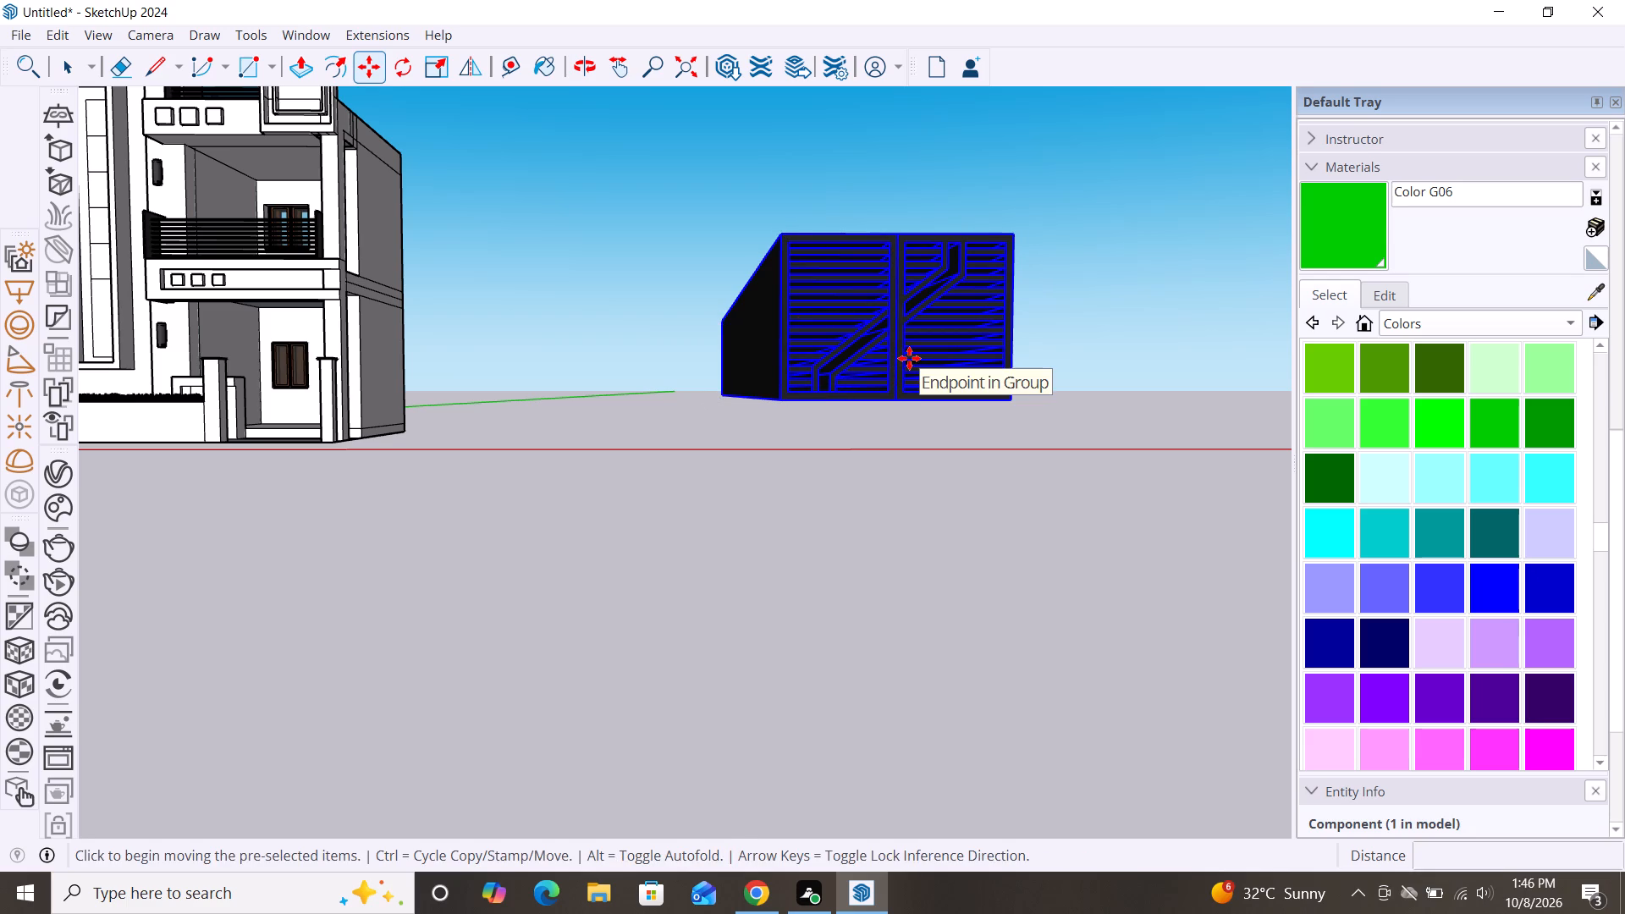
pyautogui.press('s')
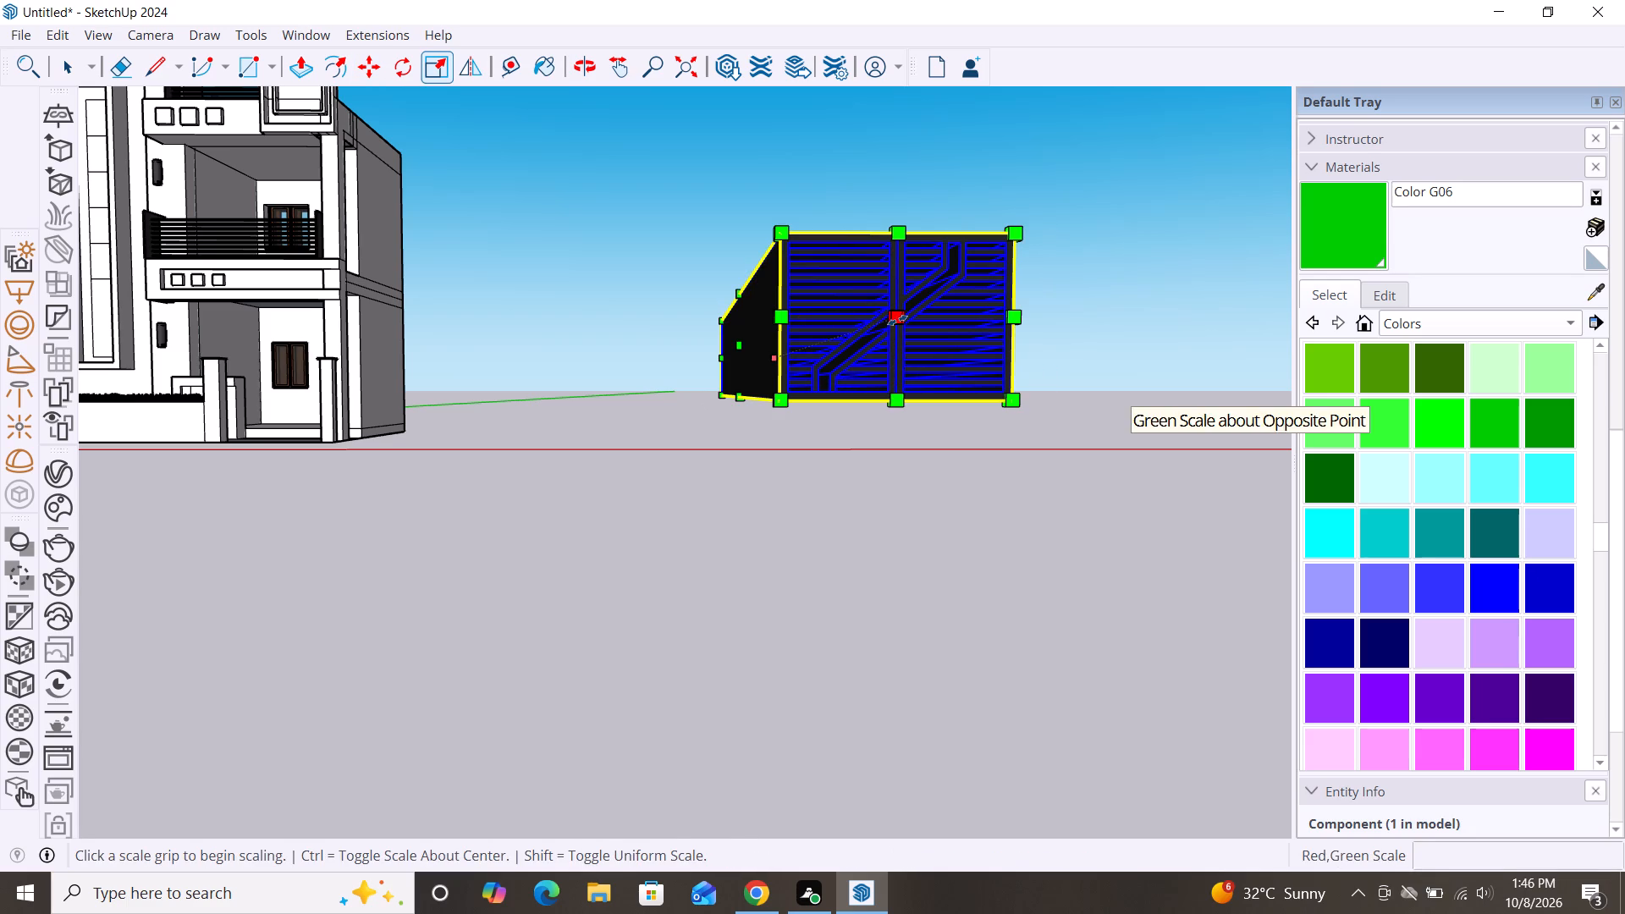
pyautogui.click(897, 320)
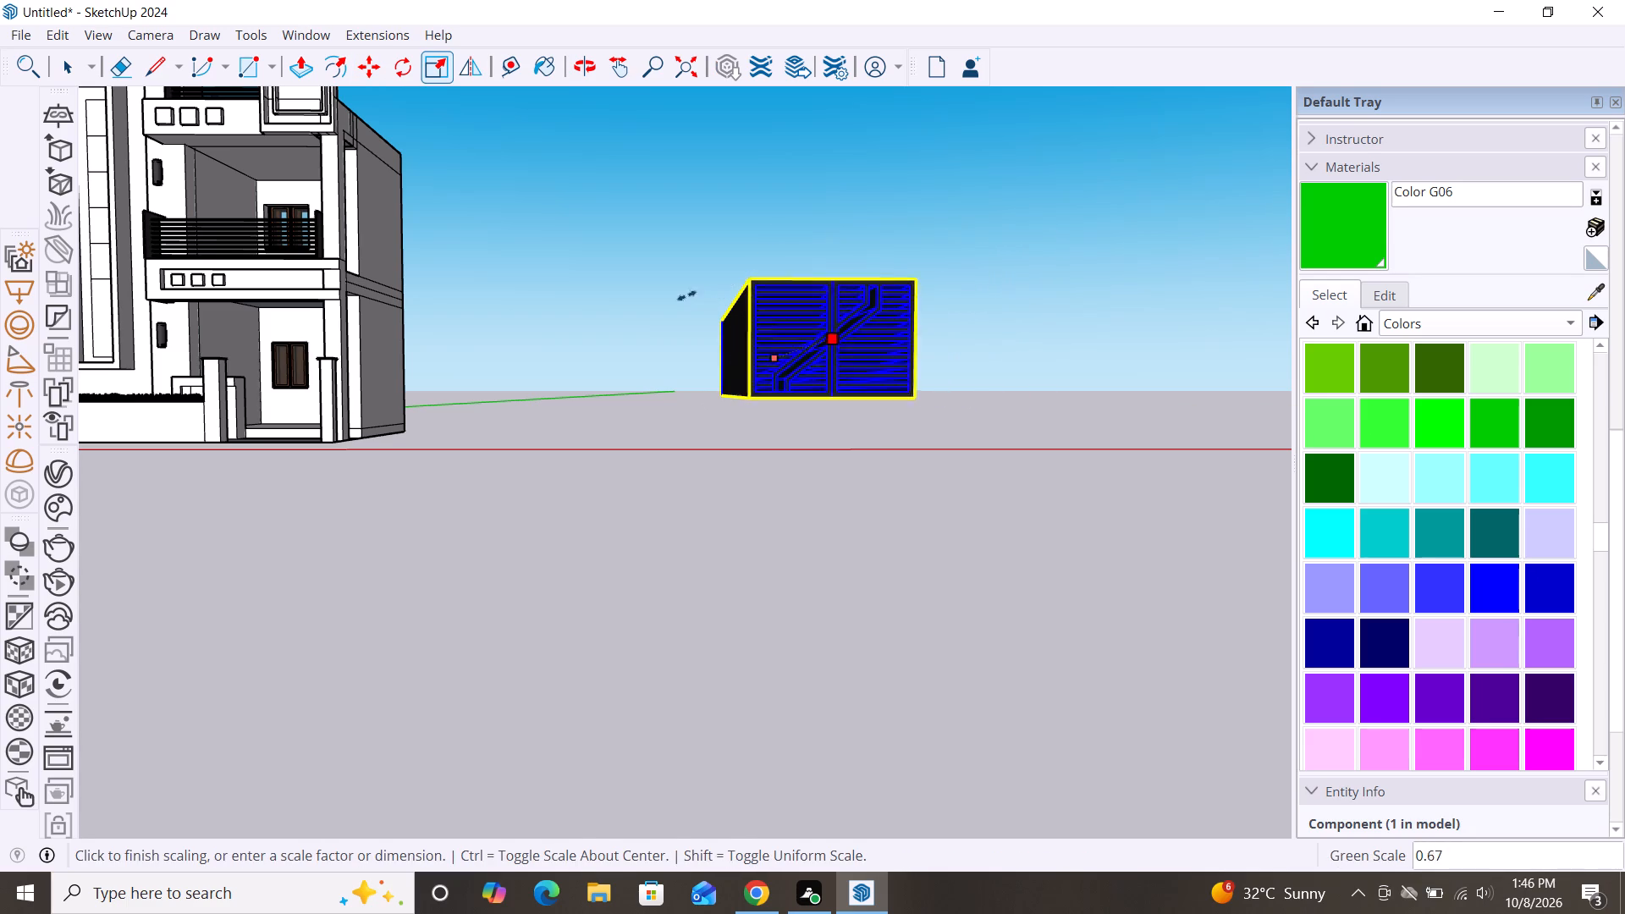
pyautogui.click(757, 322)
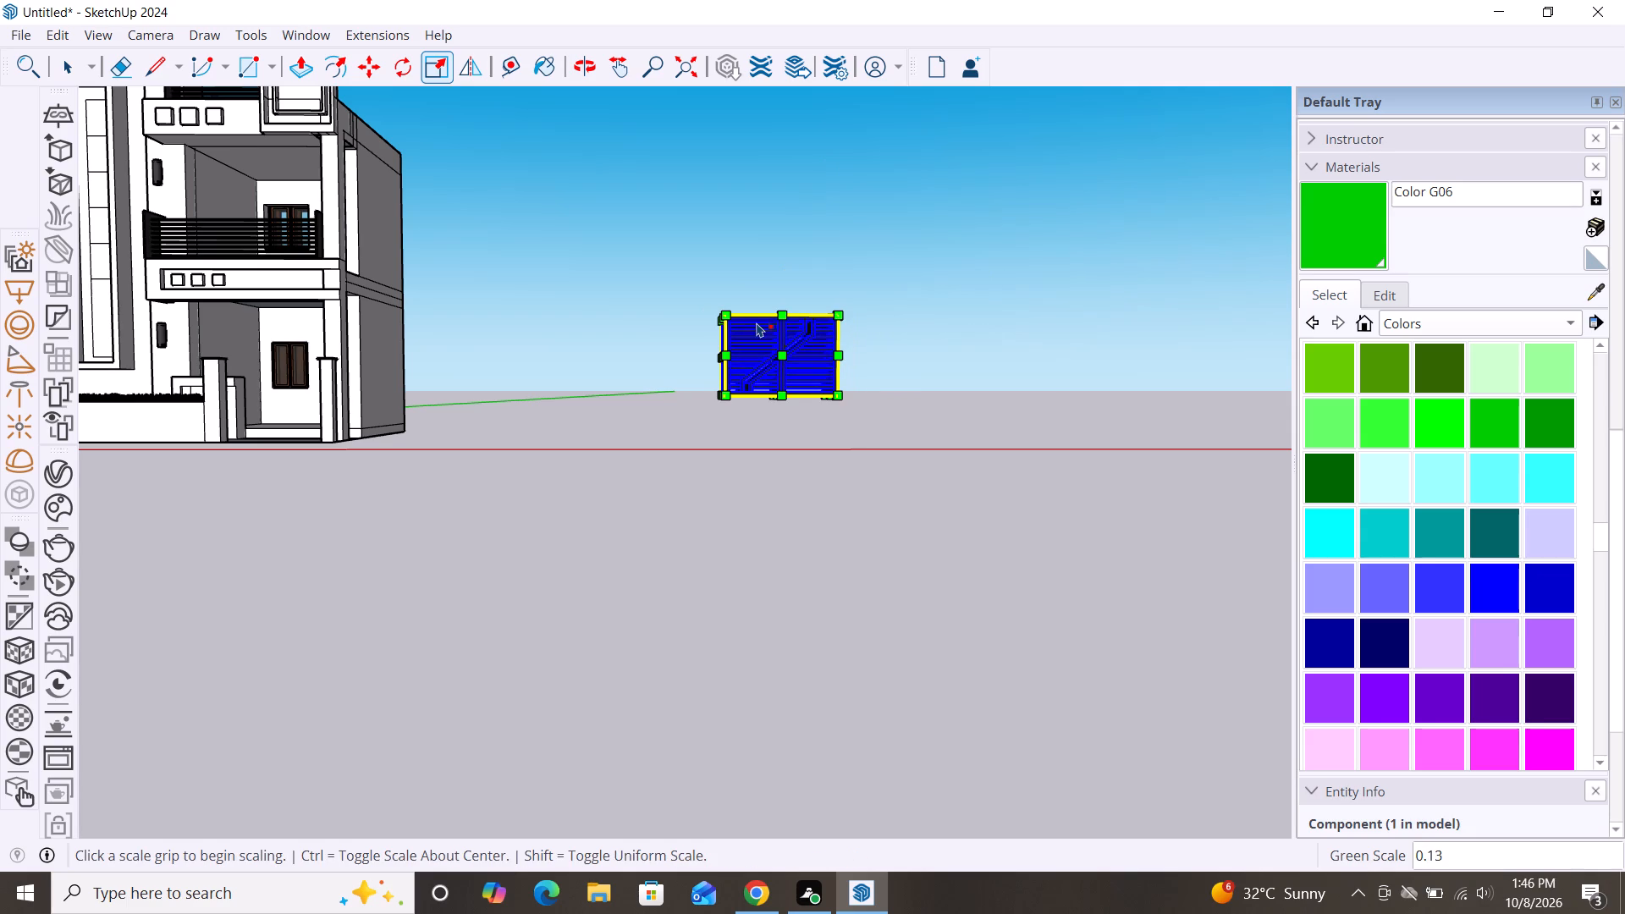
# Move the gate about 16' 9 3/16" by its lower corner to the ground in front of the house entrance.
pyautogui.press('m')
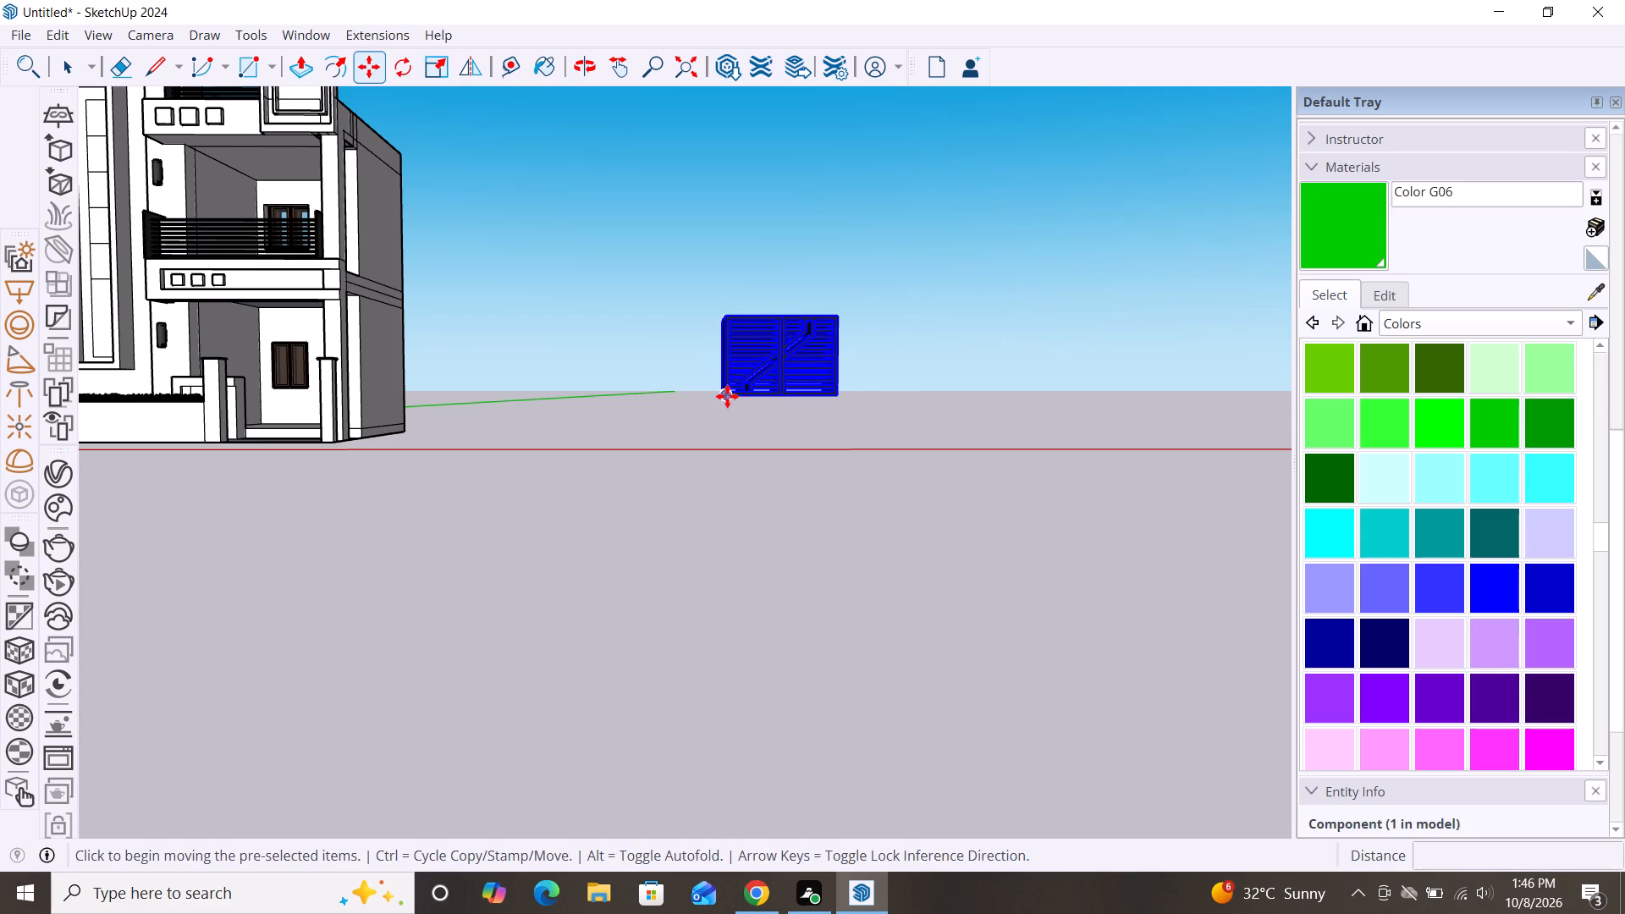
pyautogui.click(727, 396)
pyautogui.click(225, 569)
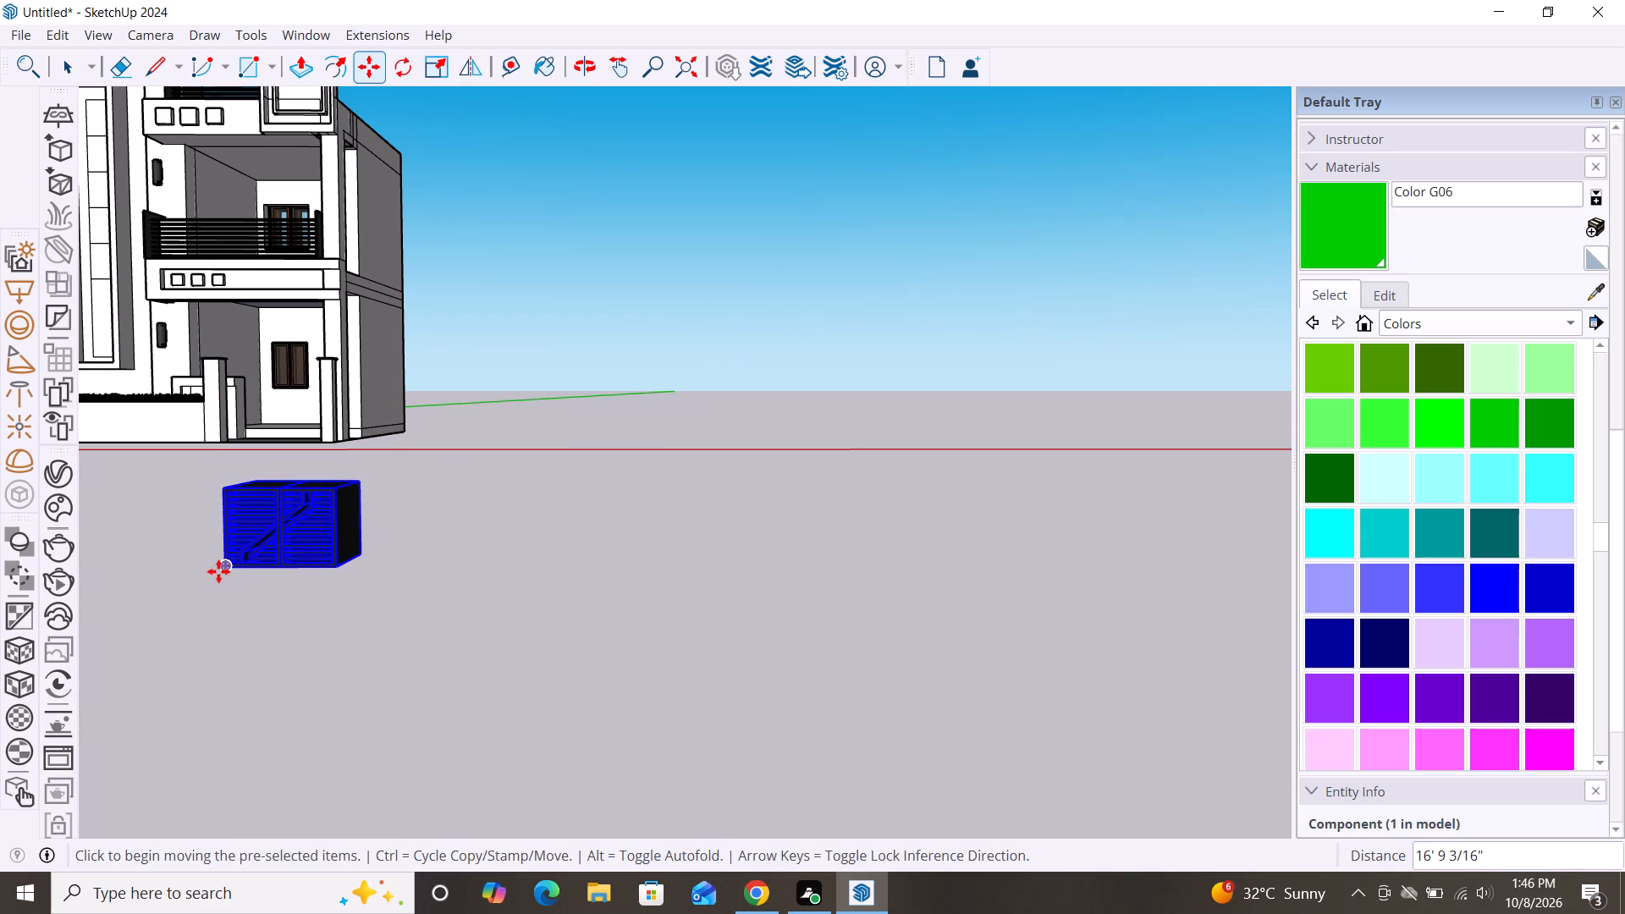
# Flatten the gate further by scaling its remaining depth from the centre grip of its front face.
pyautogui.press('s')
pyautogui.moveTo(278, 526); pyautogui.dragTo(303, 513)
# Move the gate by its lower corner onto the entrance floor, at the base corner of the low wall behind the pillar.
pyautogui.press('m')
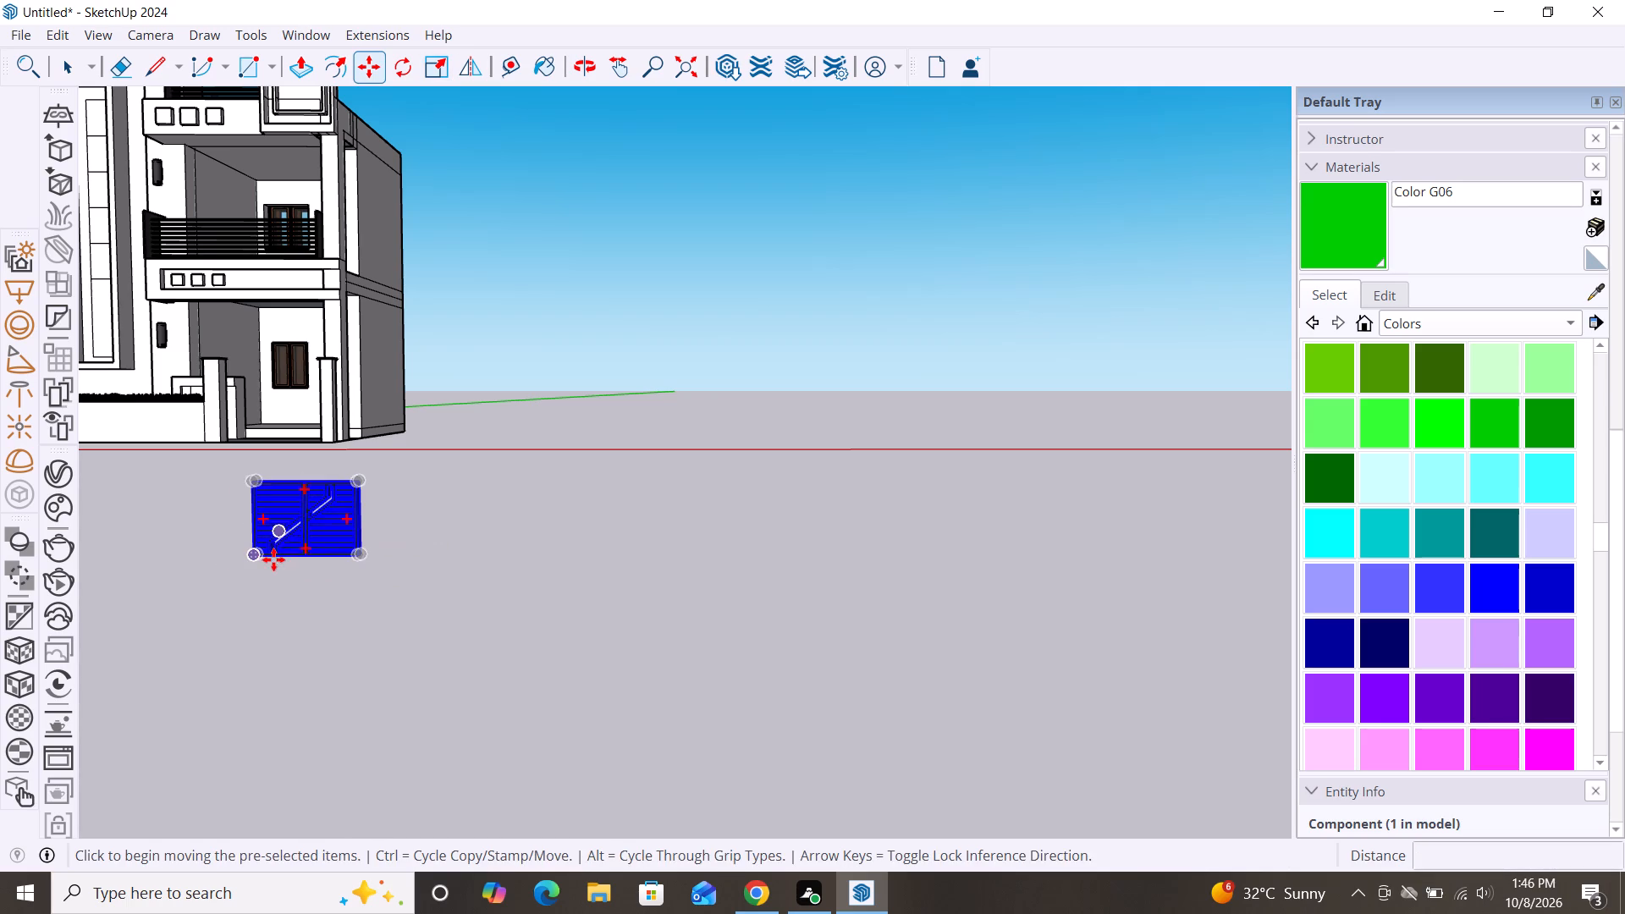
pyautogui.click(248, 559)
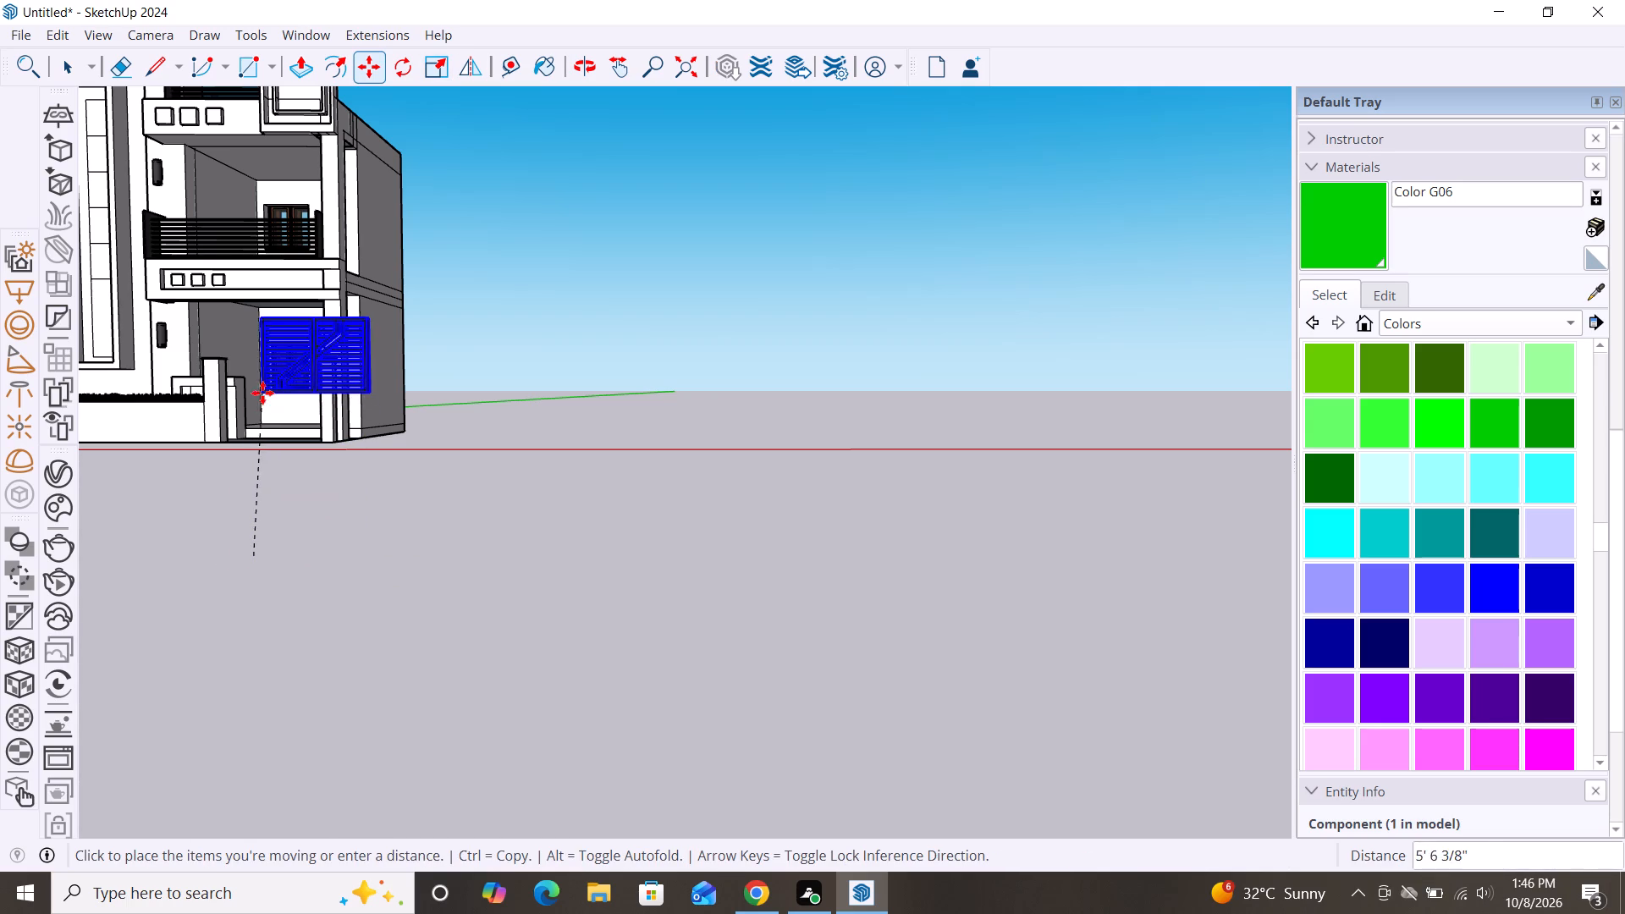
pyautogui.scroll(17, 232, 418)
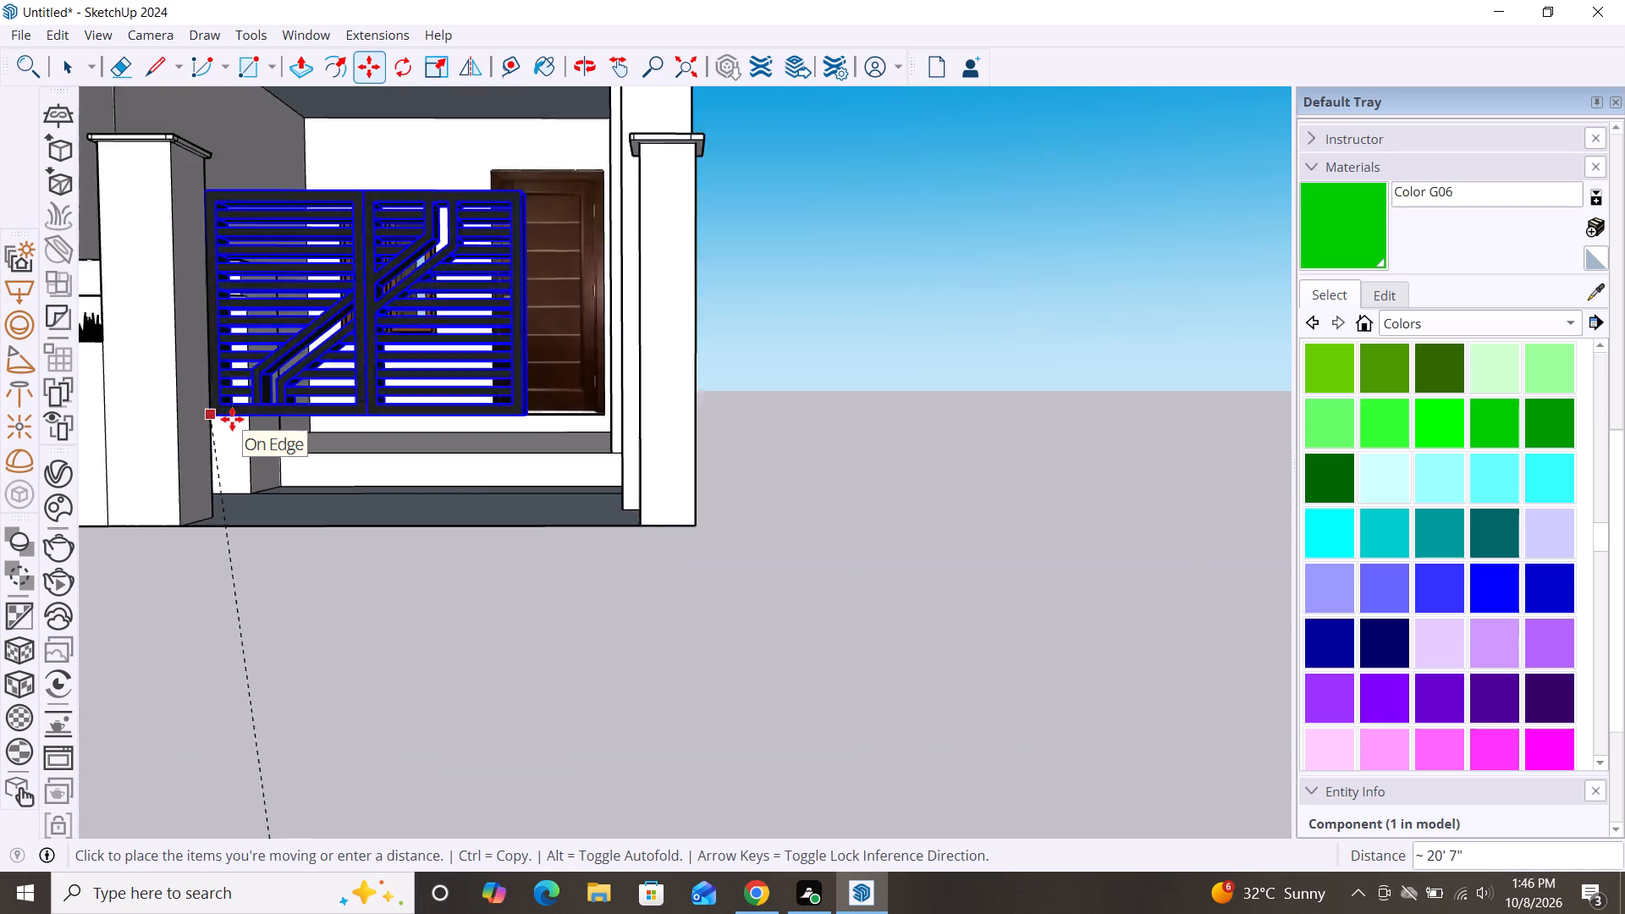
pyautogui.scroll(3, 232, 419)
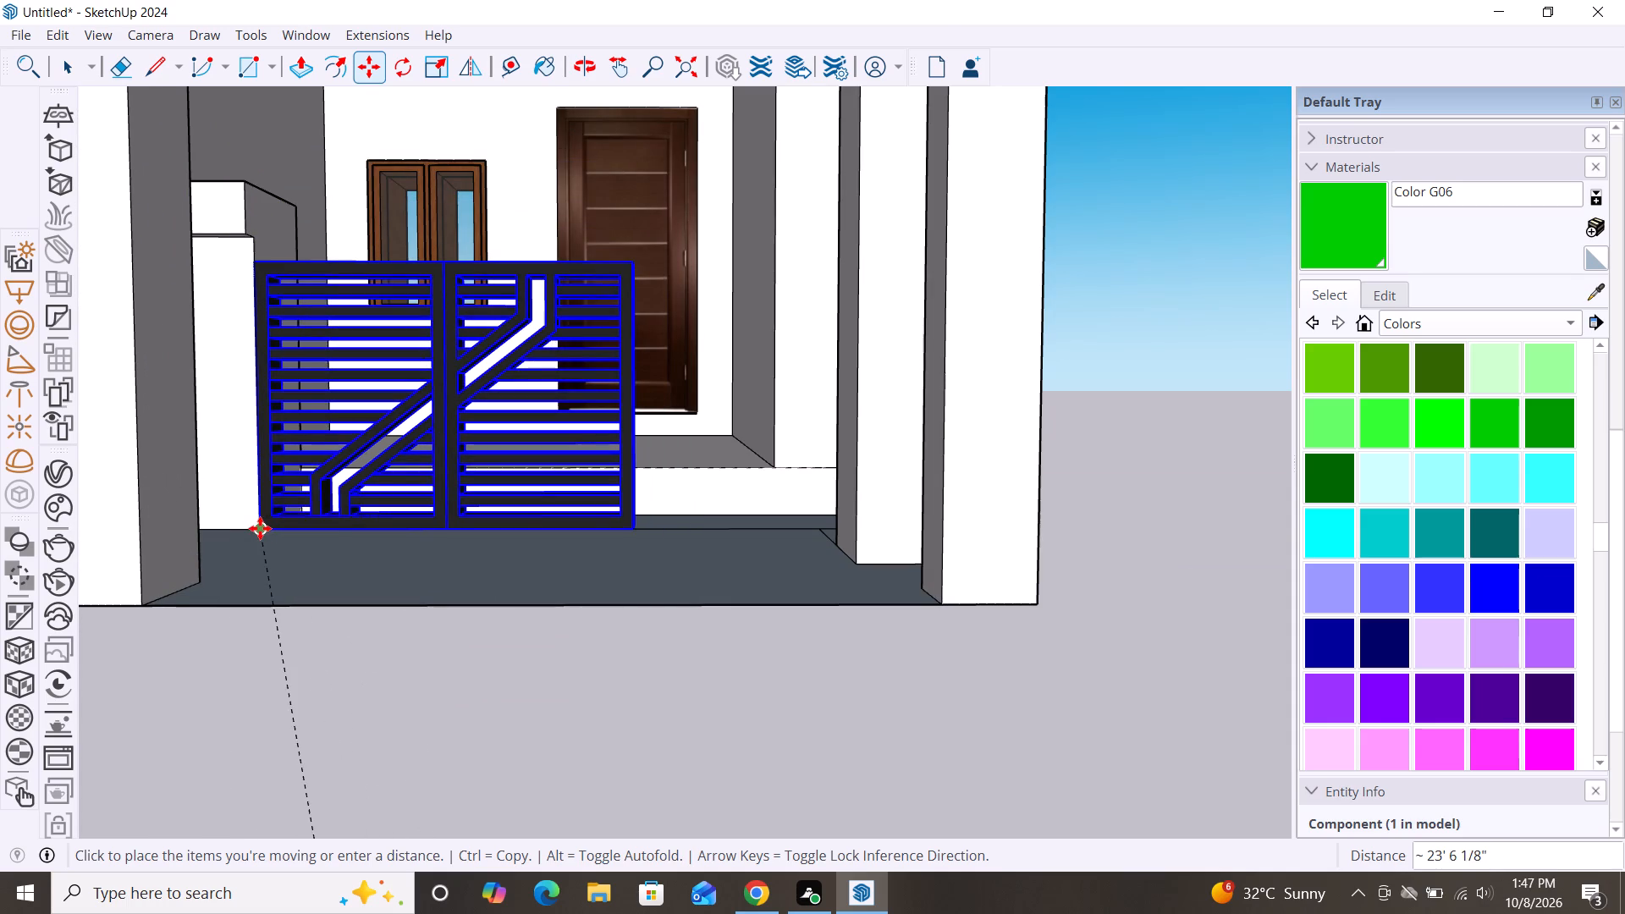
pyautogui.click(260, 528)
pyautogui.scroll(-3, 217, 376)
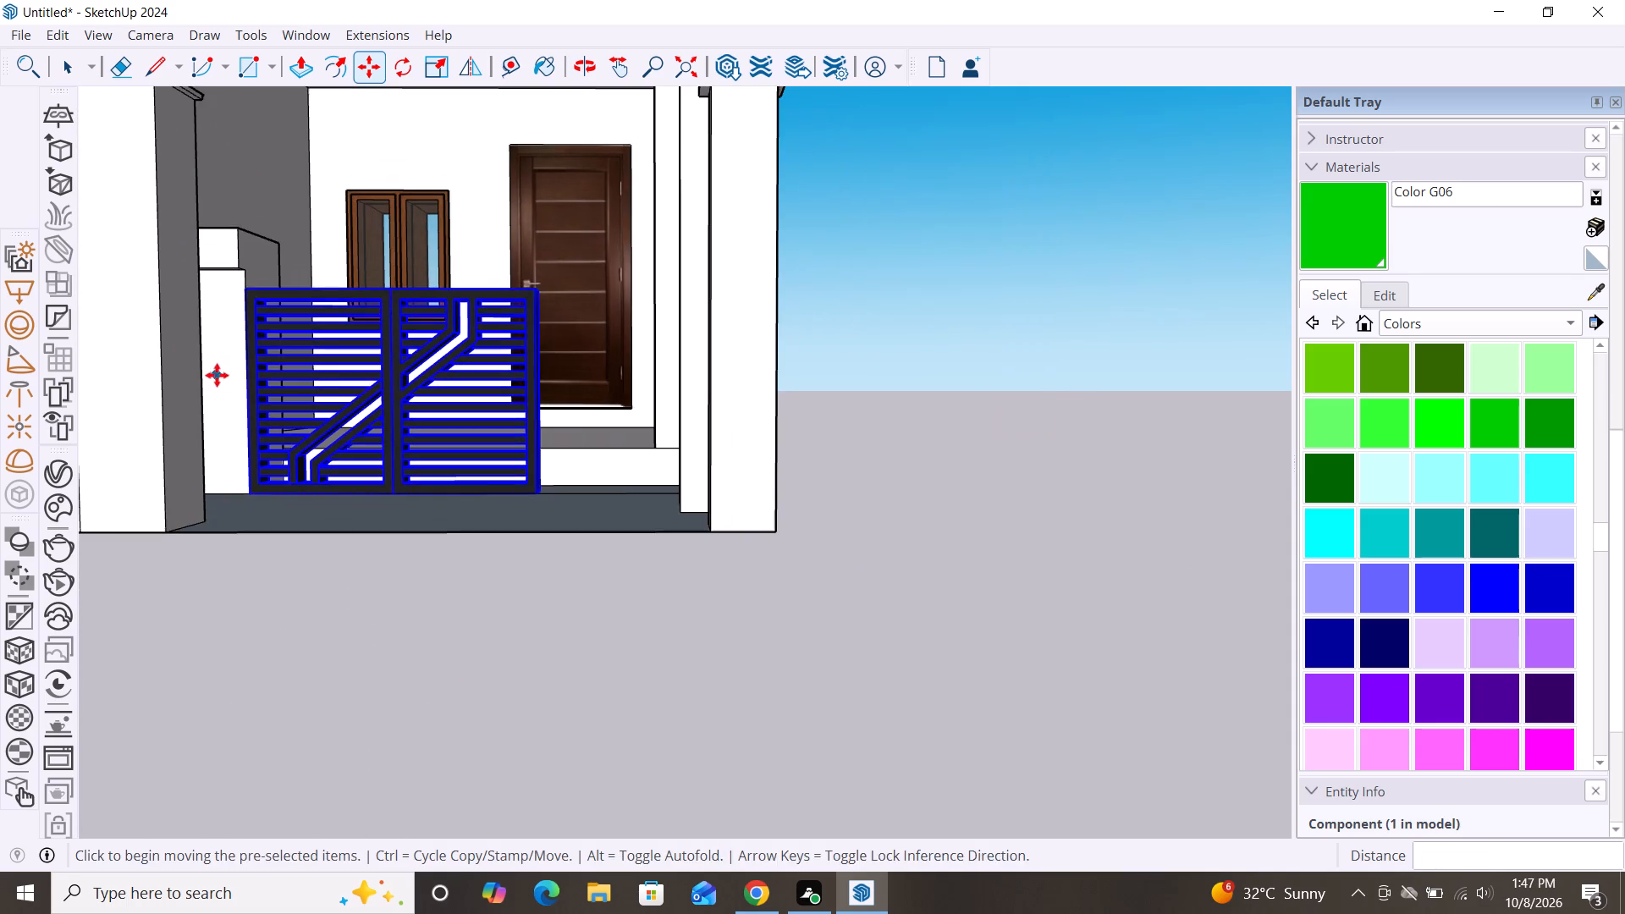
# Move the gate about 4' 6 1/16" by its lower corner to the front base corner of the far entrance pillar.
pyautogui.scroll(-5, 873, 454)
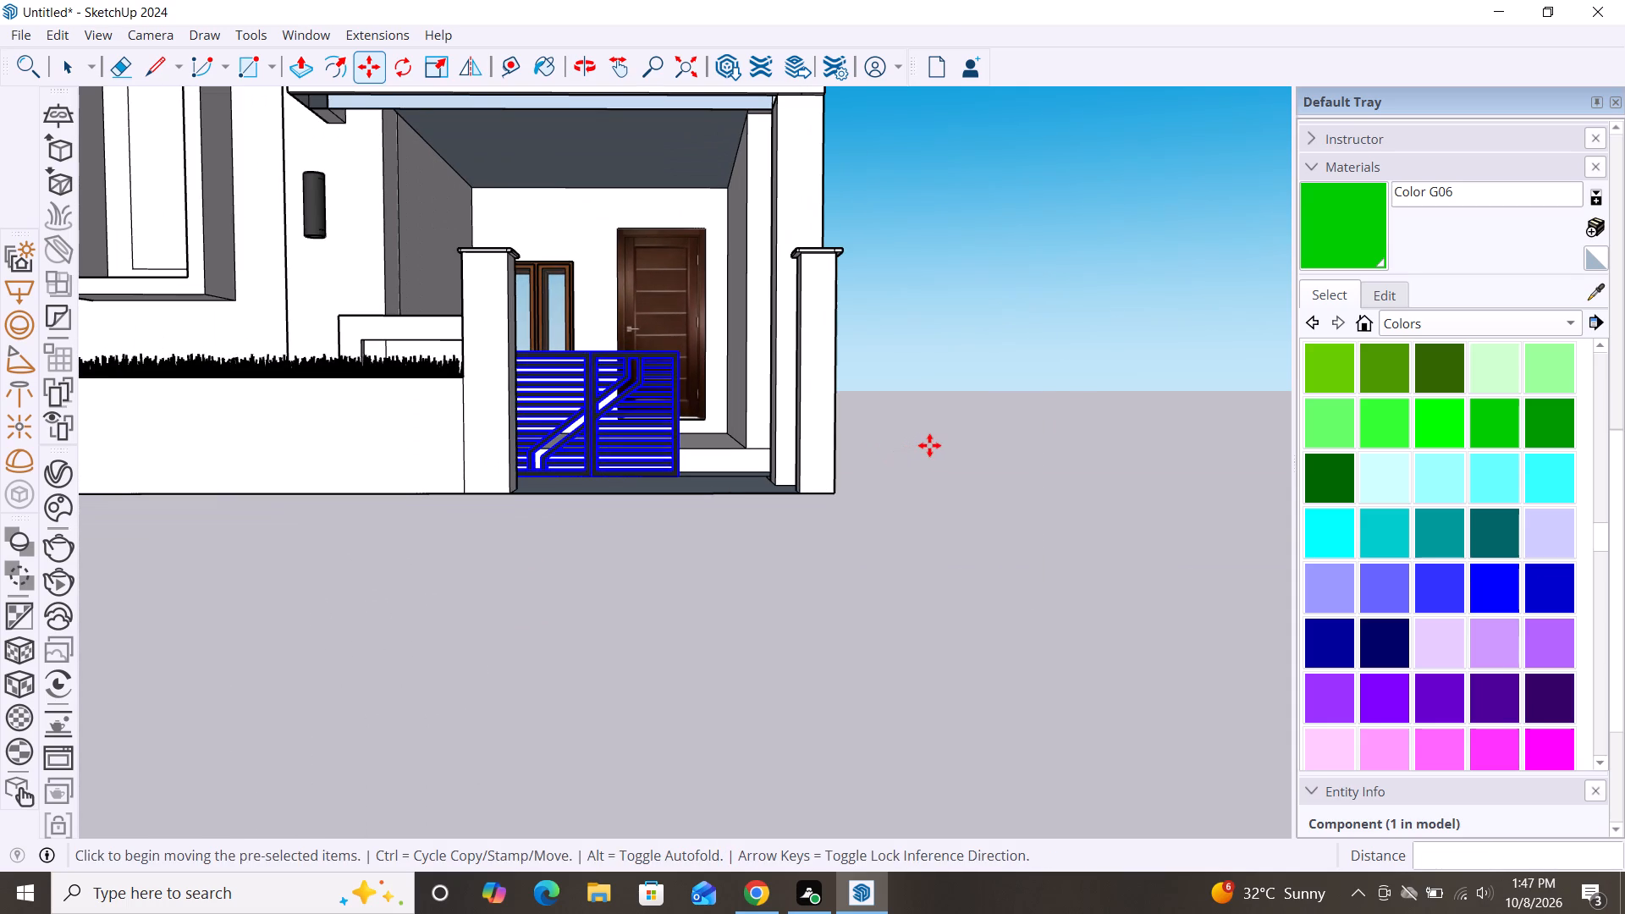
pyautogui.scroll(3, 536, 463)
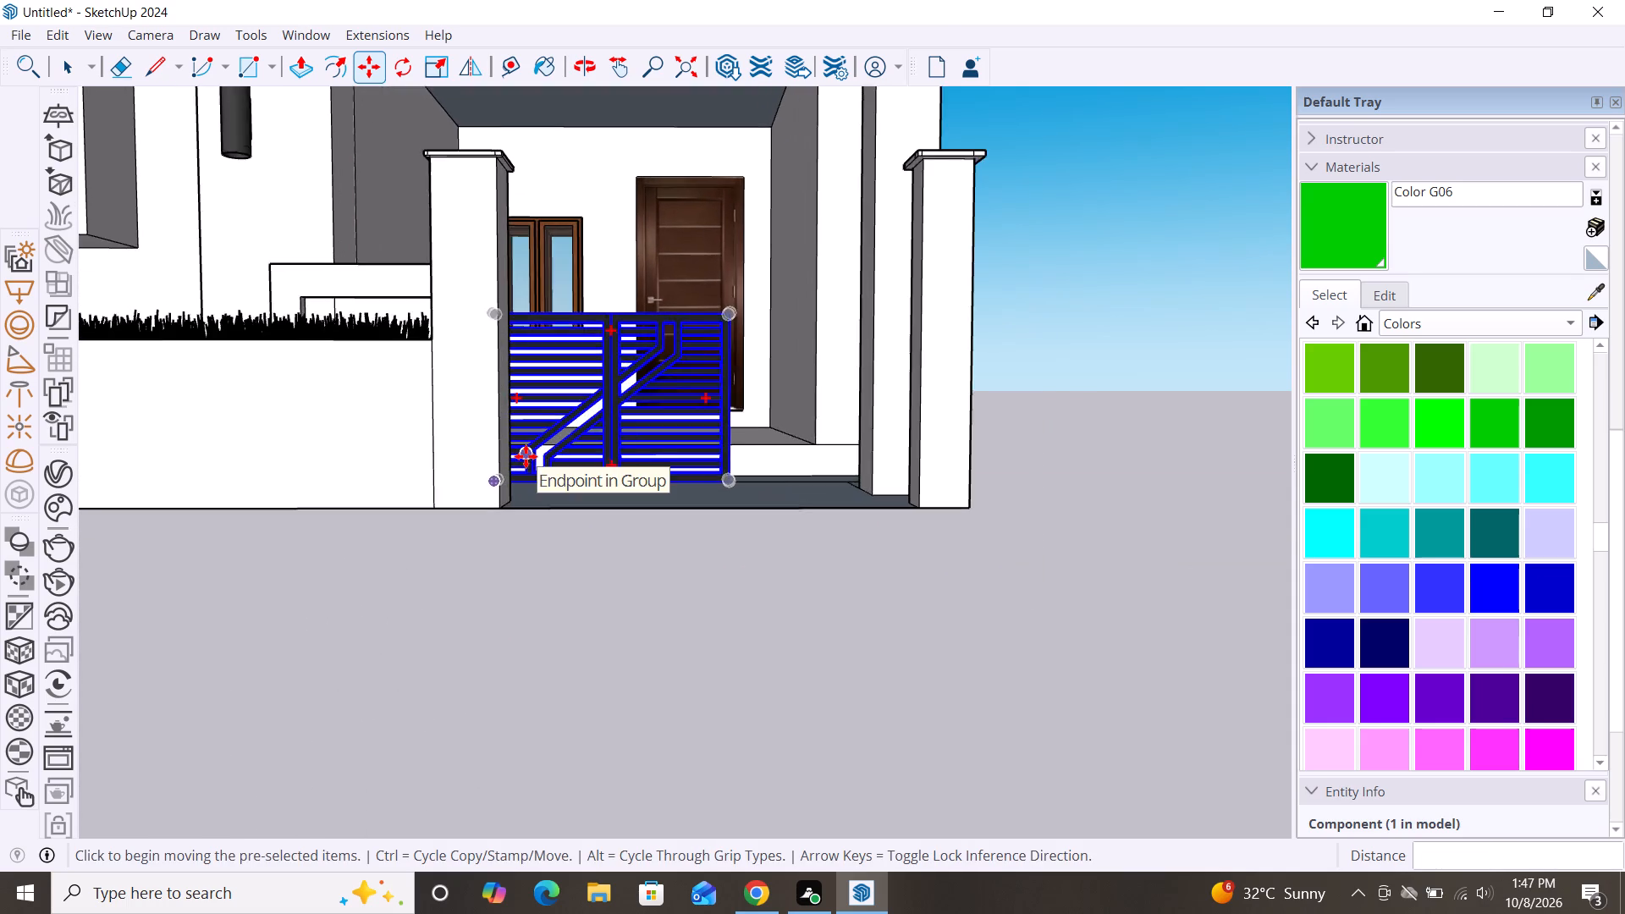
pyautogui.scroll(4, 526, 456)
pyautogui.click(831, 493)
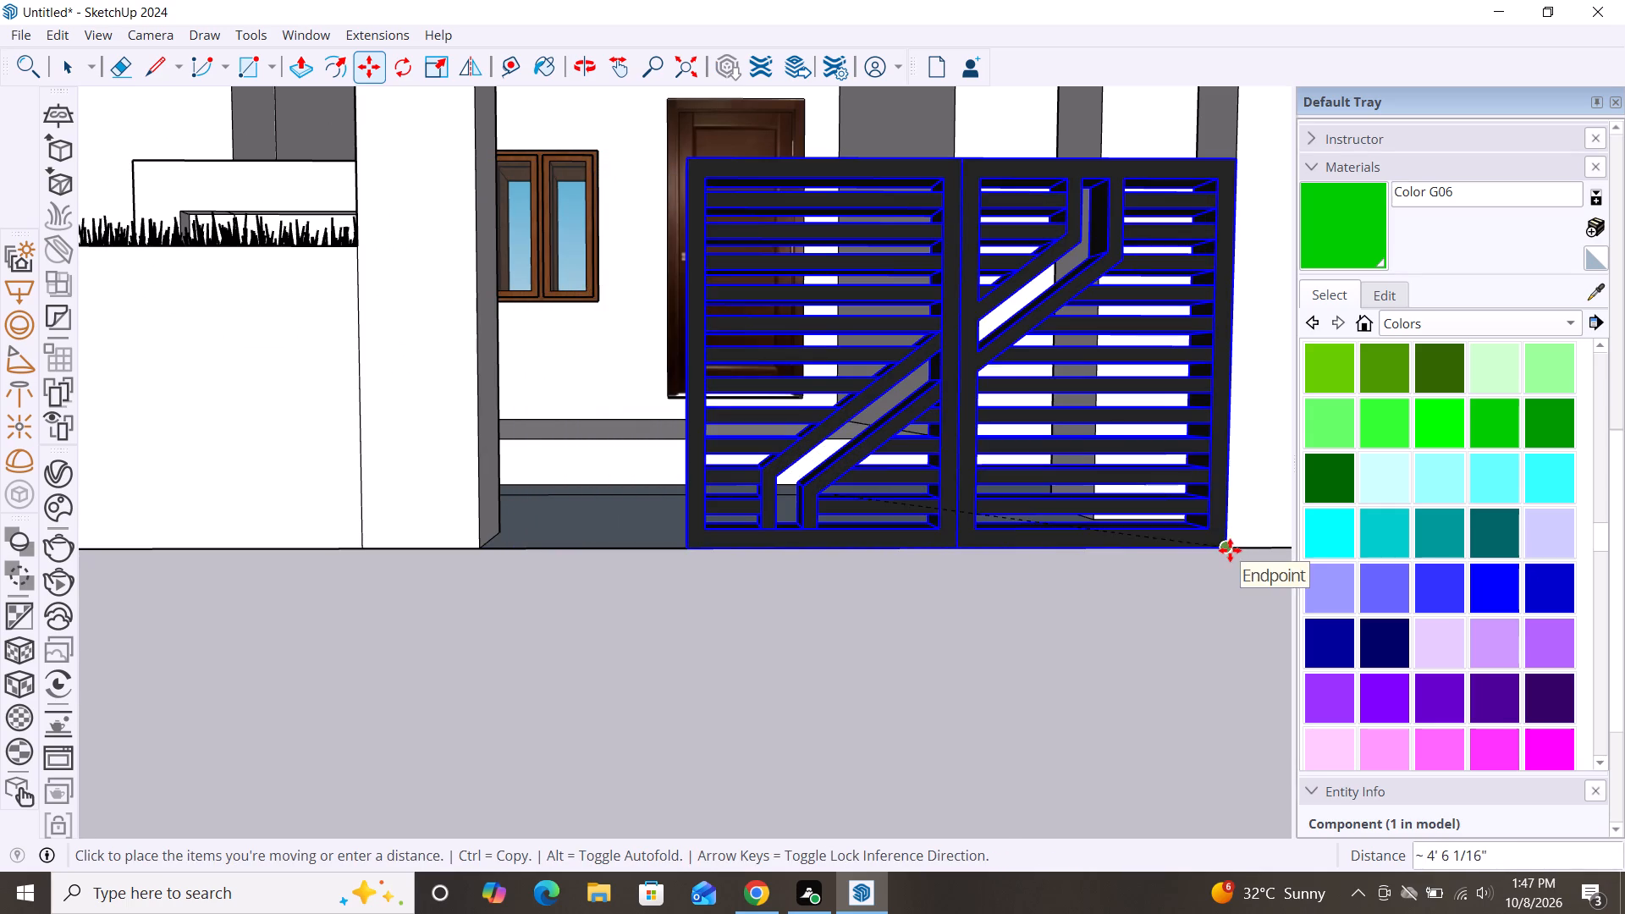
pyautogui.click(1230, 550)
pyautogui.press('space')
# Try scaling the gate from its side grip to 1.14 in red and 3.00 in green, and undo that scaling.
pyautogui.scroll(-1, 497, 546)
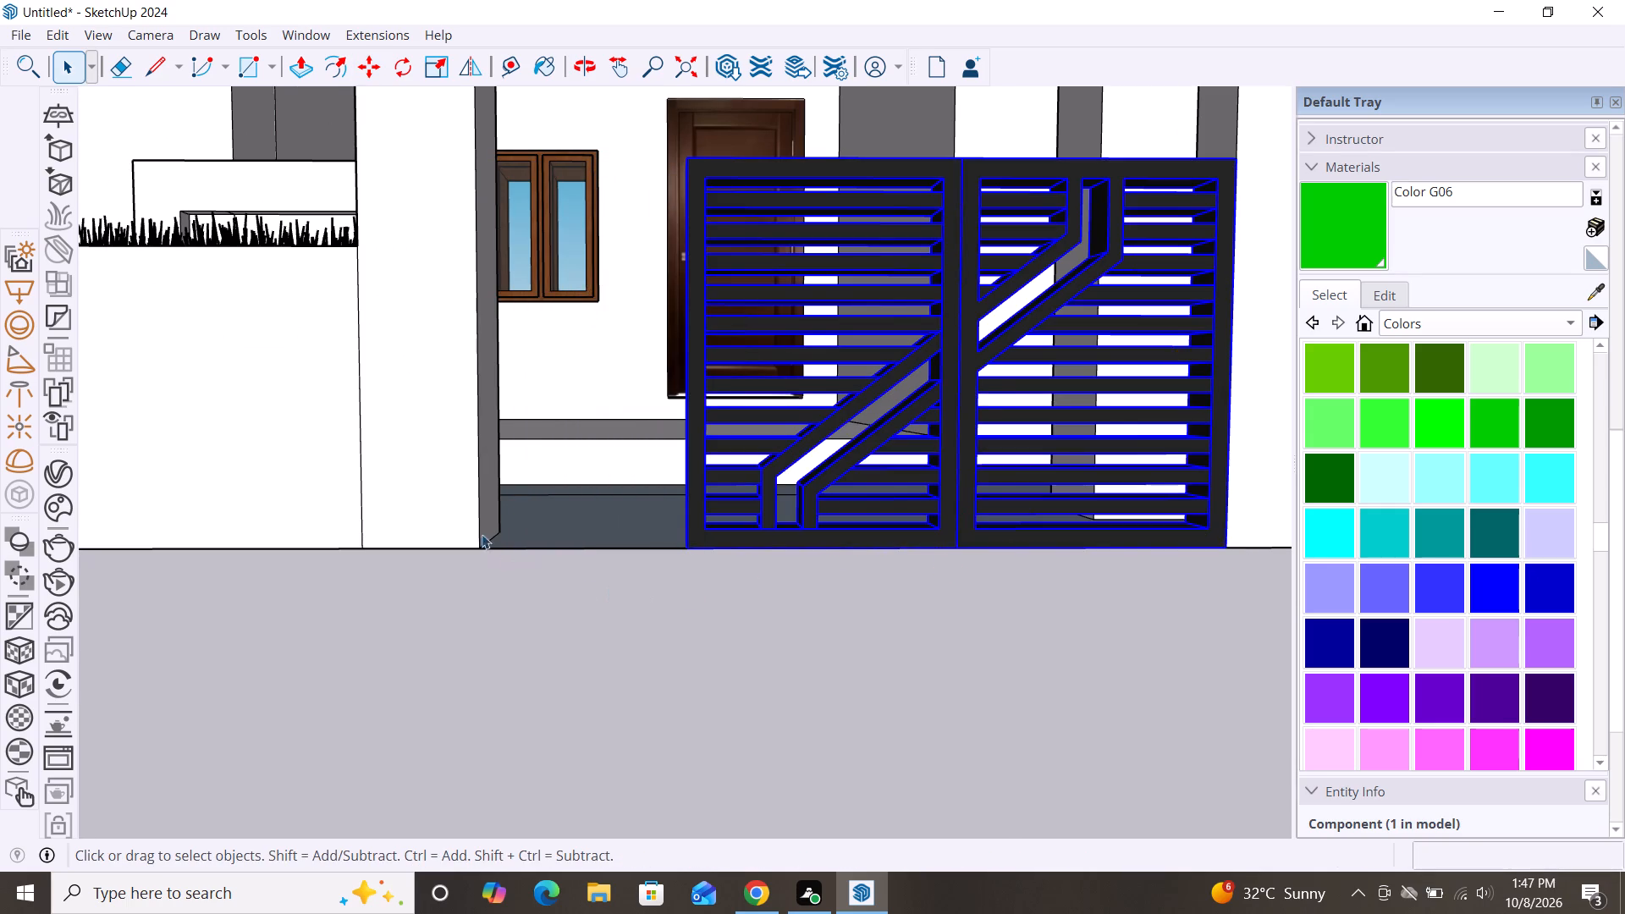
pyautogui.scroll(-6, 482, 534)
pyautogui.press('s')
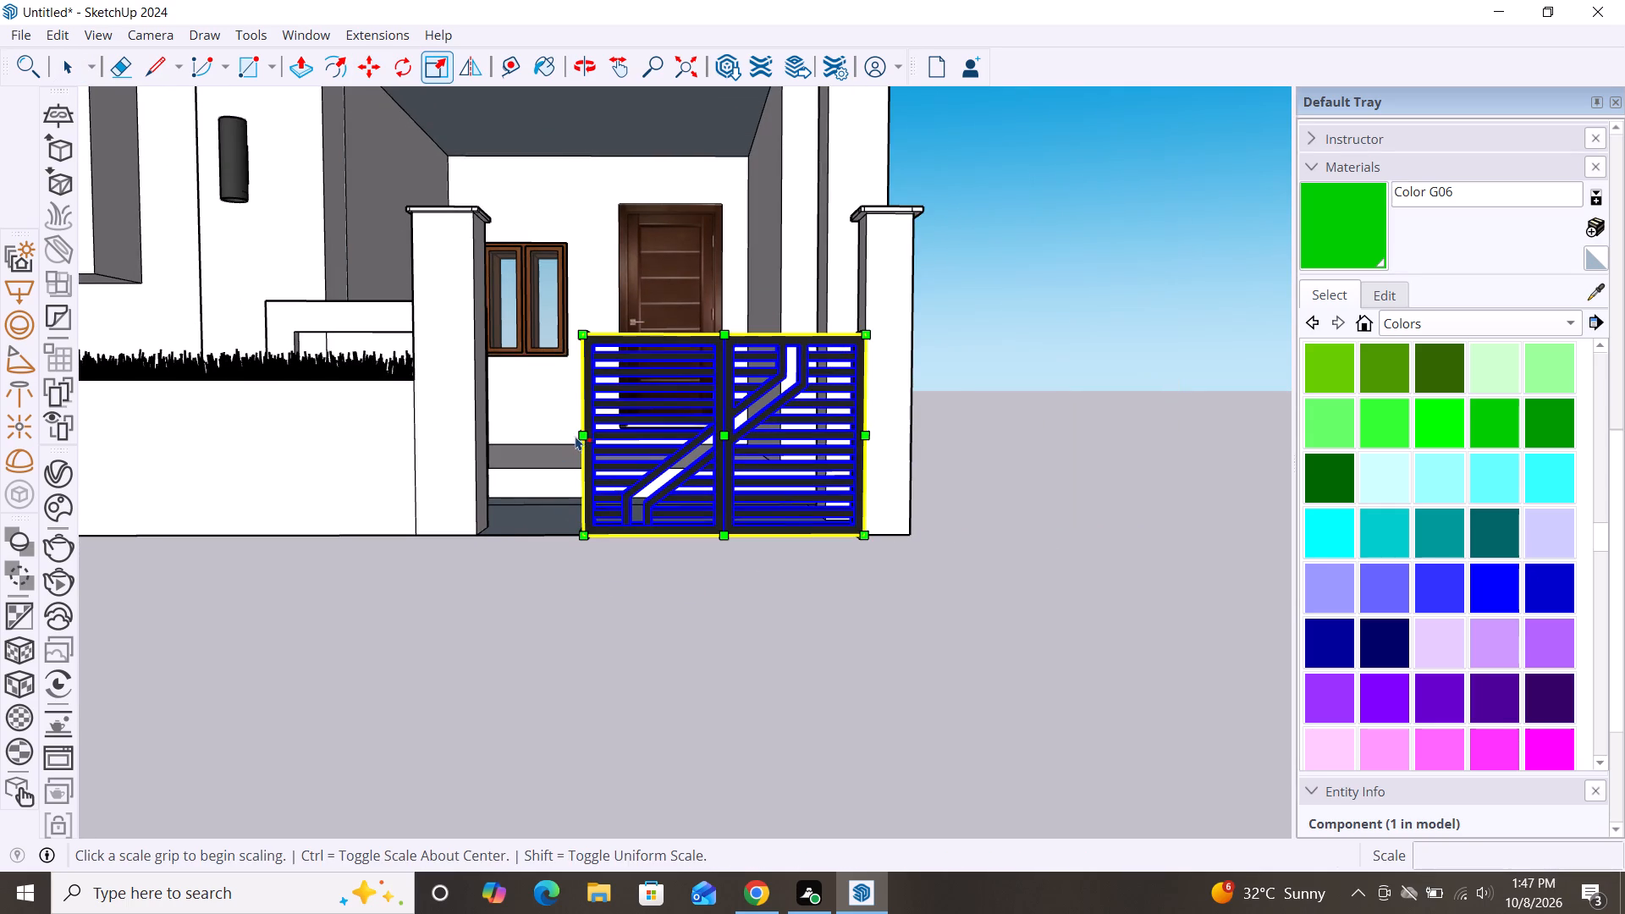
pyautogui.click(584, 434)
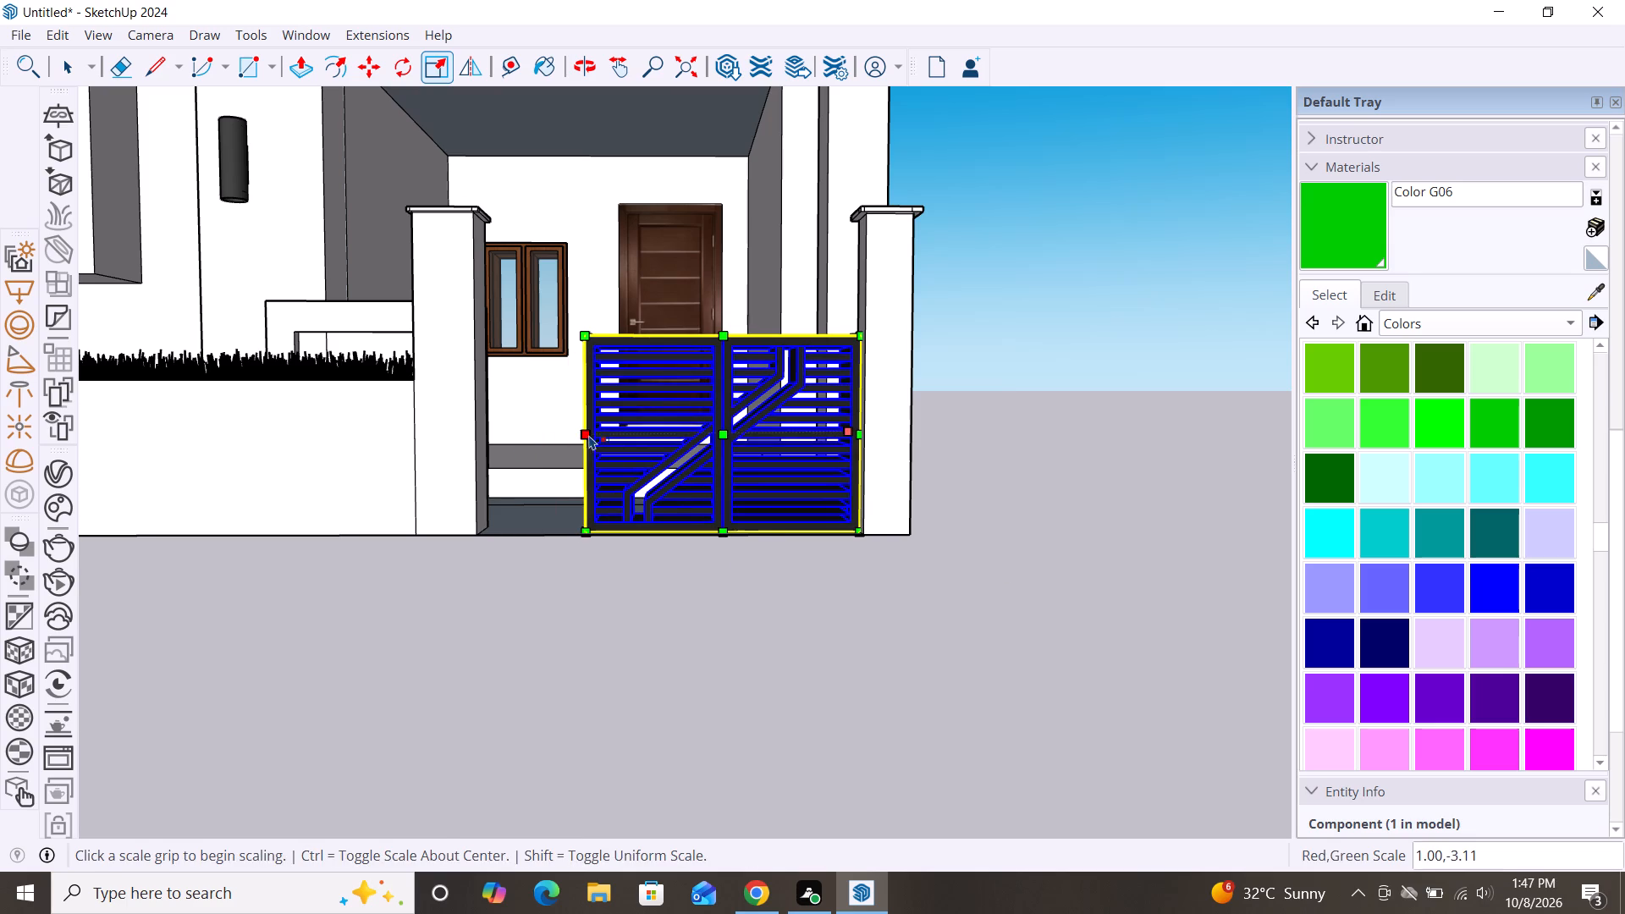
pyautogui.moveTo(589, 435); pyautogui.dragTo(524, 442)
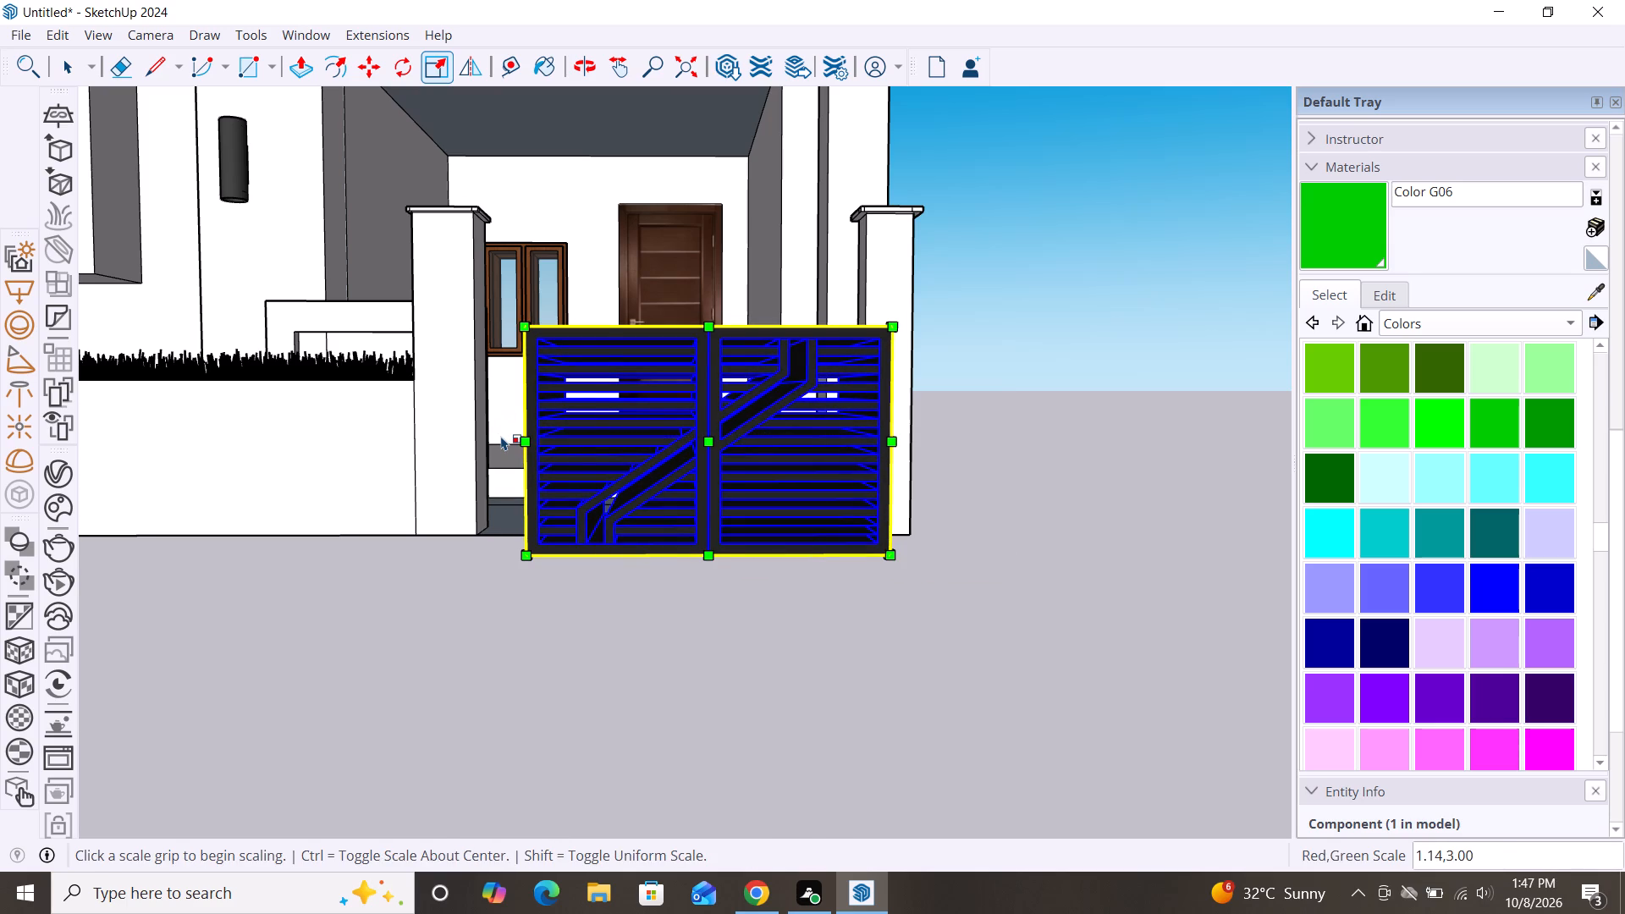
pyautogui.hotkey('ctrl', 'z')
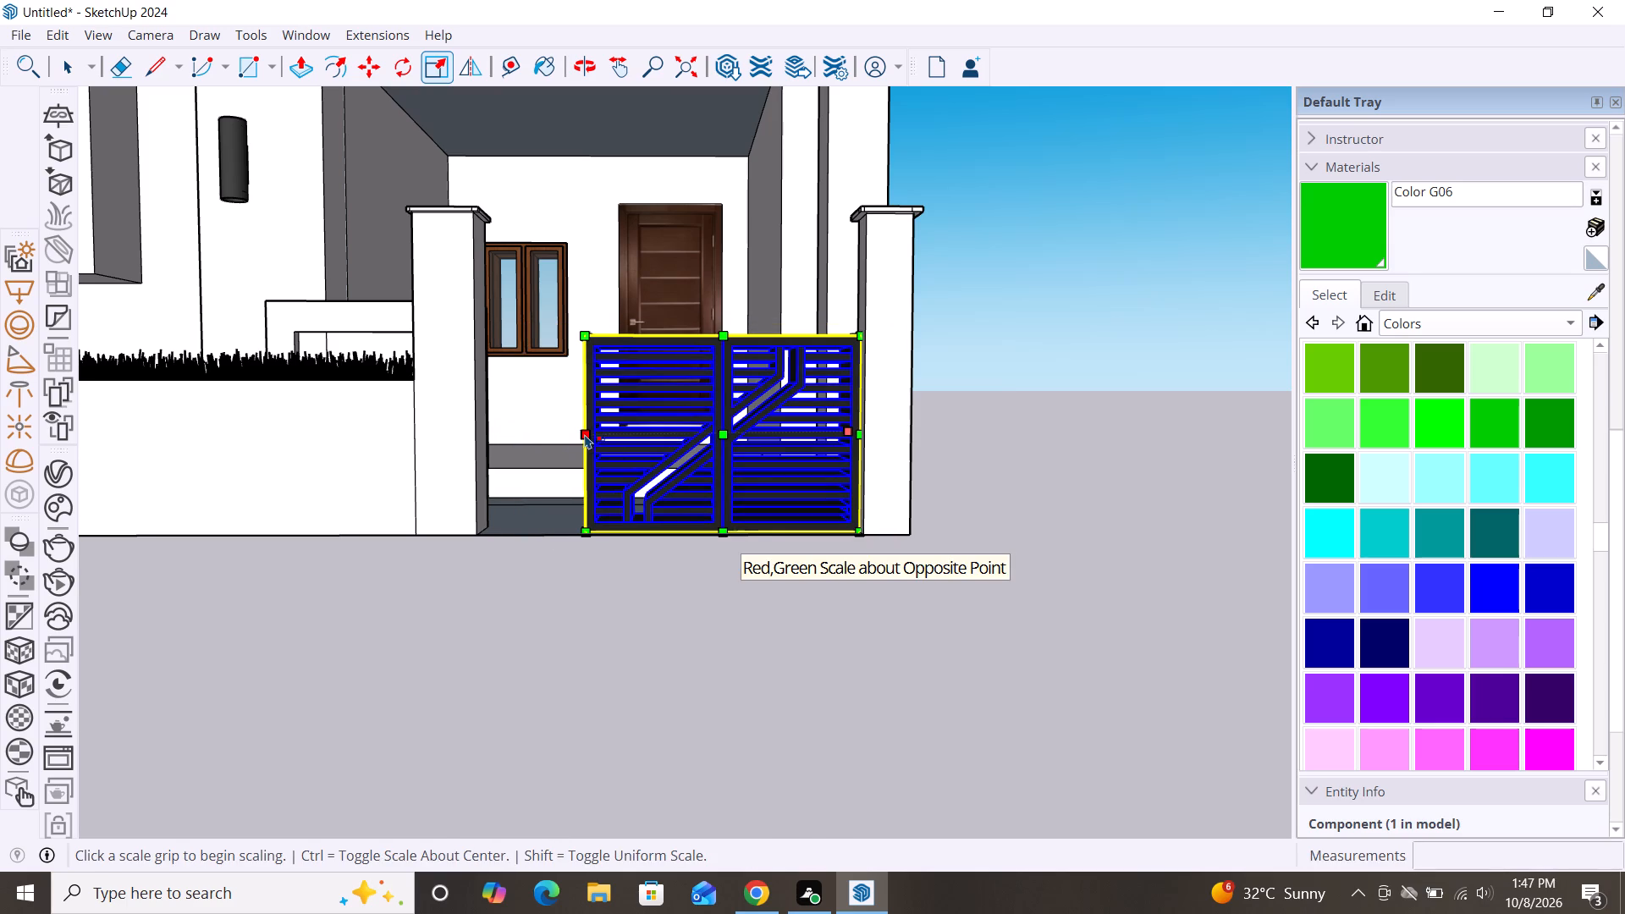
# Widen the gate to span the opening between the pillars, scaling it about 1.38 in red and 0.51 in green, and deselect it.
pyautogui.moveTo(585, 434); pyautogui.dragTo(546, 433)
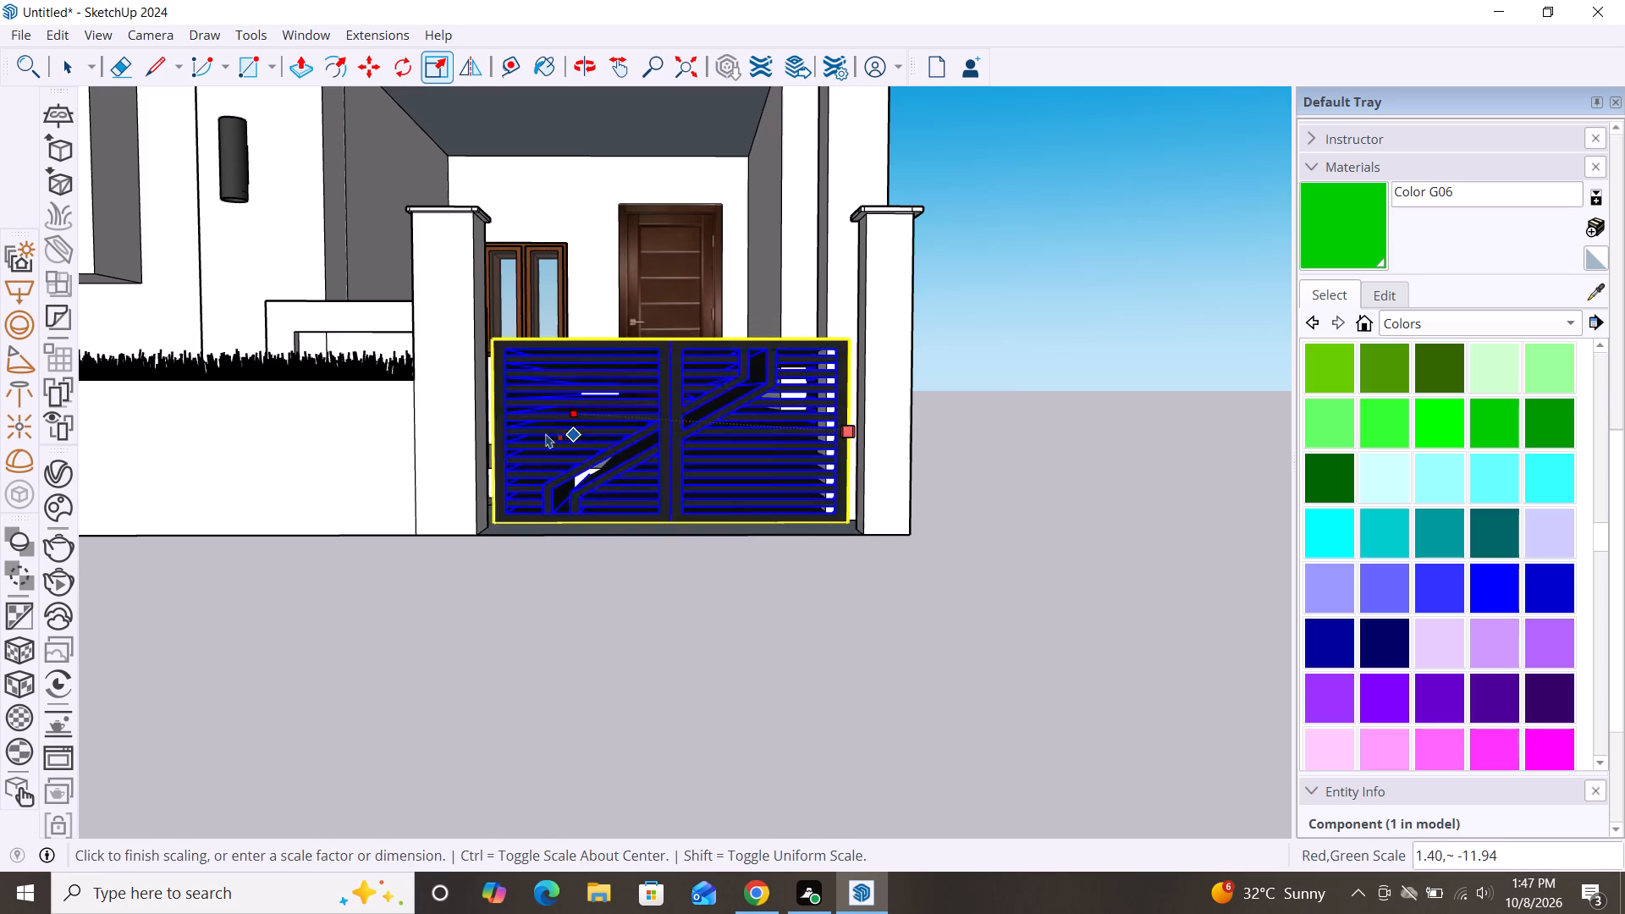
pyautogui.moveTo(546, 433); pyautogui.dragTo(486, 417)
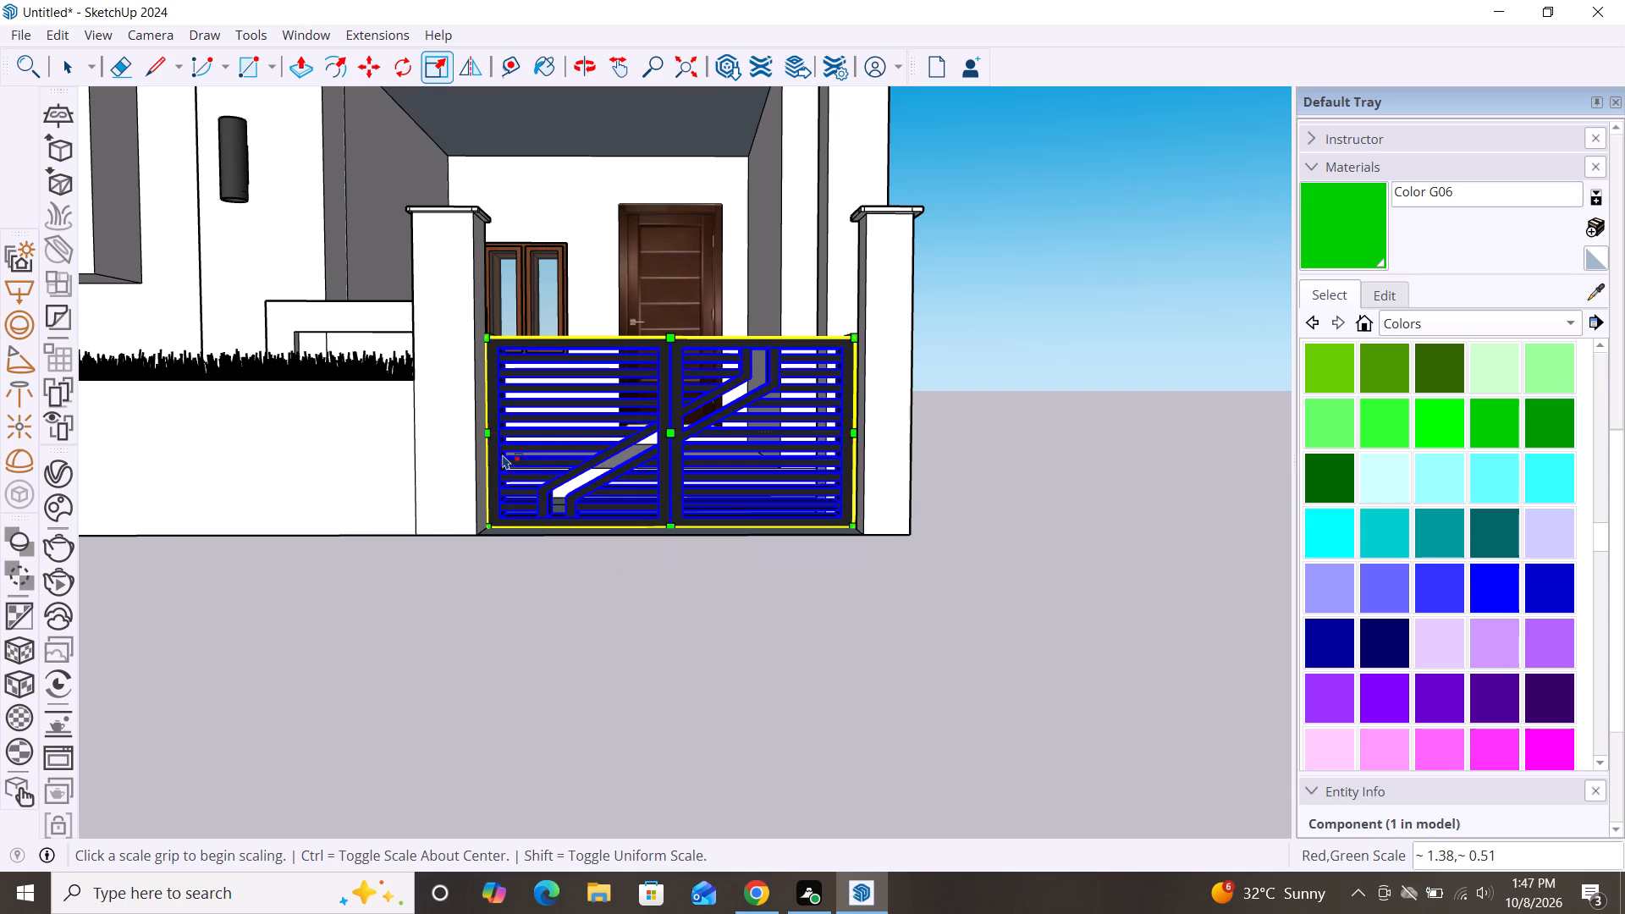
pyautogui.scroll(-6, 656, 323)
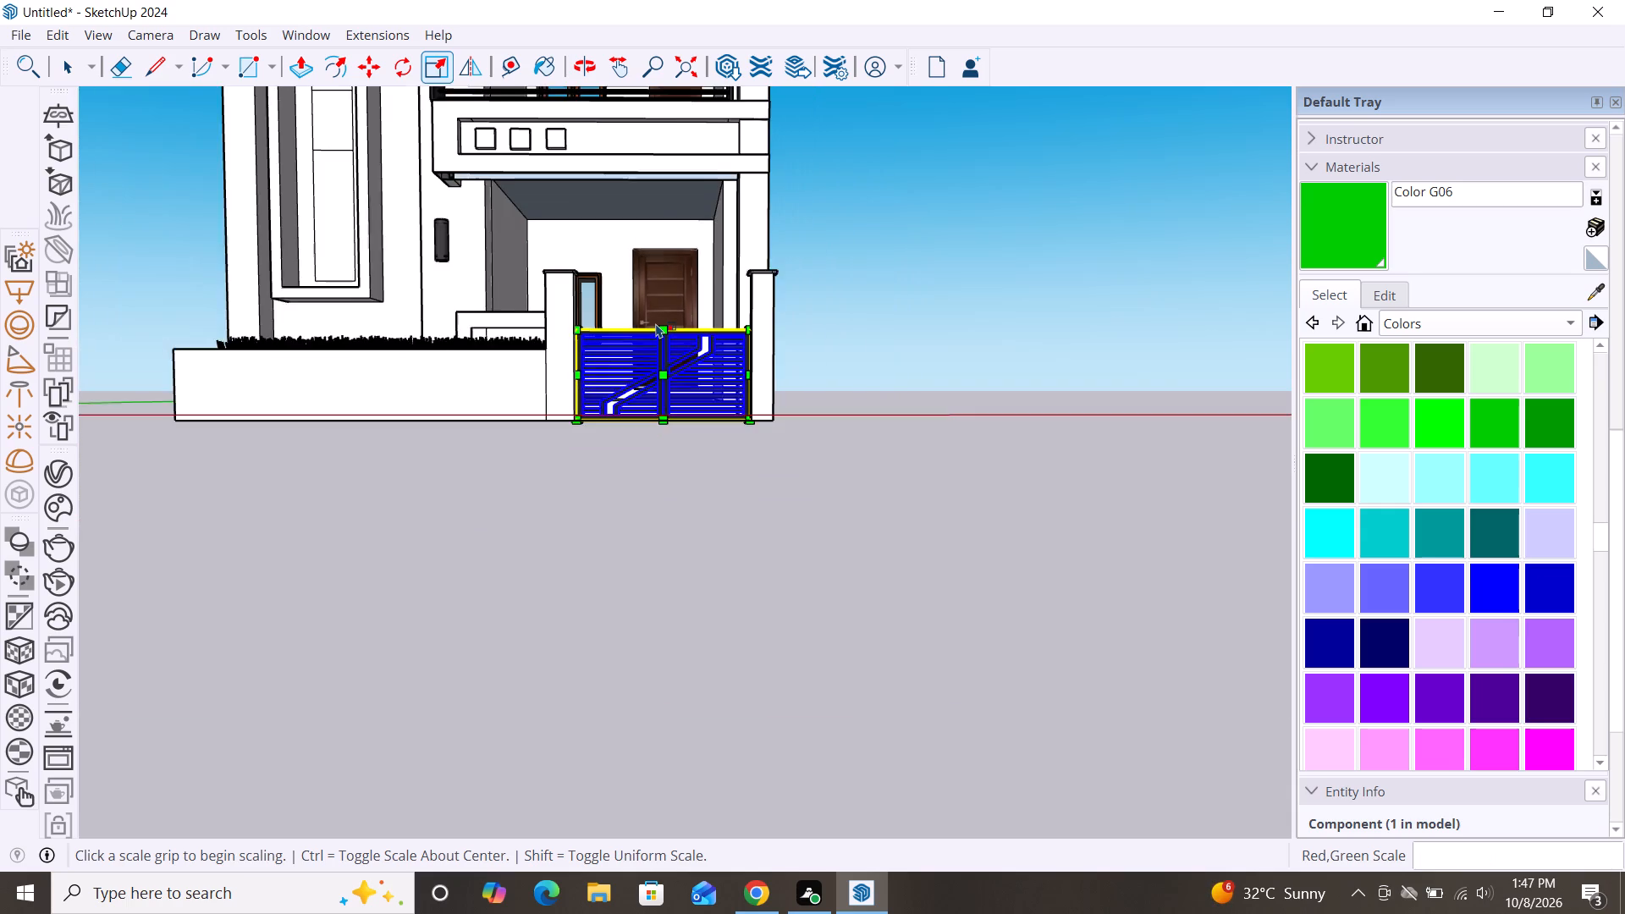
pyautogui.press('space')
pyautogui.click(859, 603)
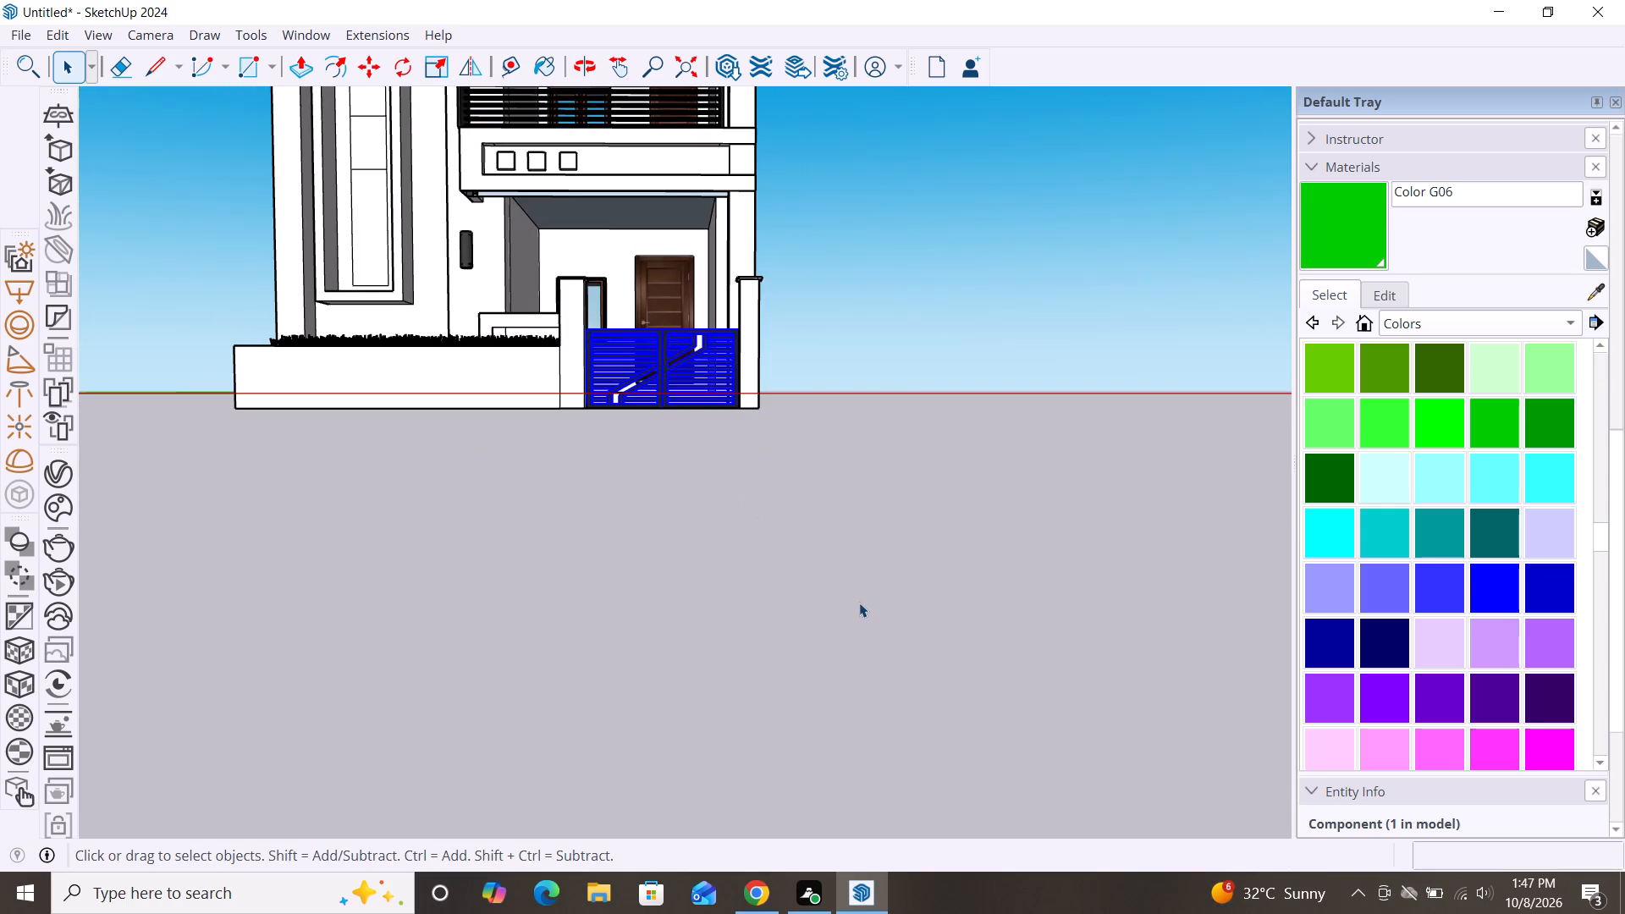
# Examine the gate's fit between the entrance pillars and the whole front facade from several distances and angles.
pyautogui.scroll(-4, 829, 515)
pyautogui.scroll(-4, 826, 273)
pyautogui.scroll(-3, 783, 201)
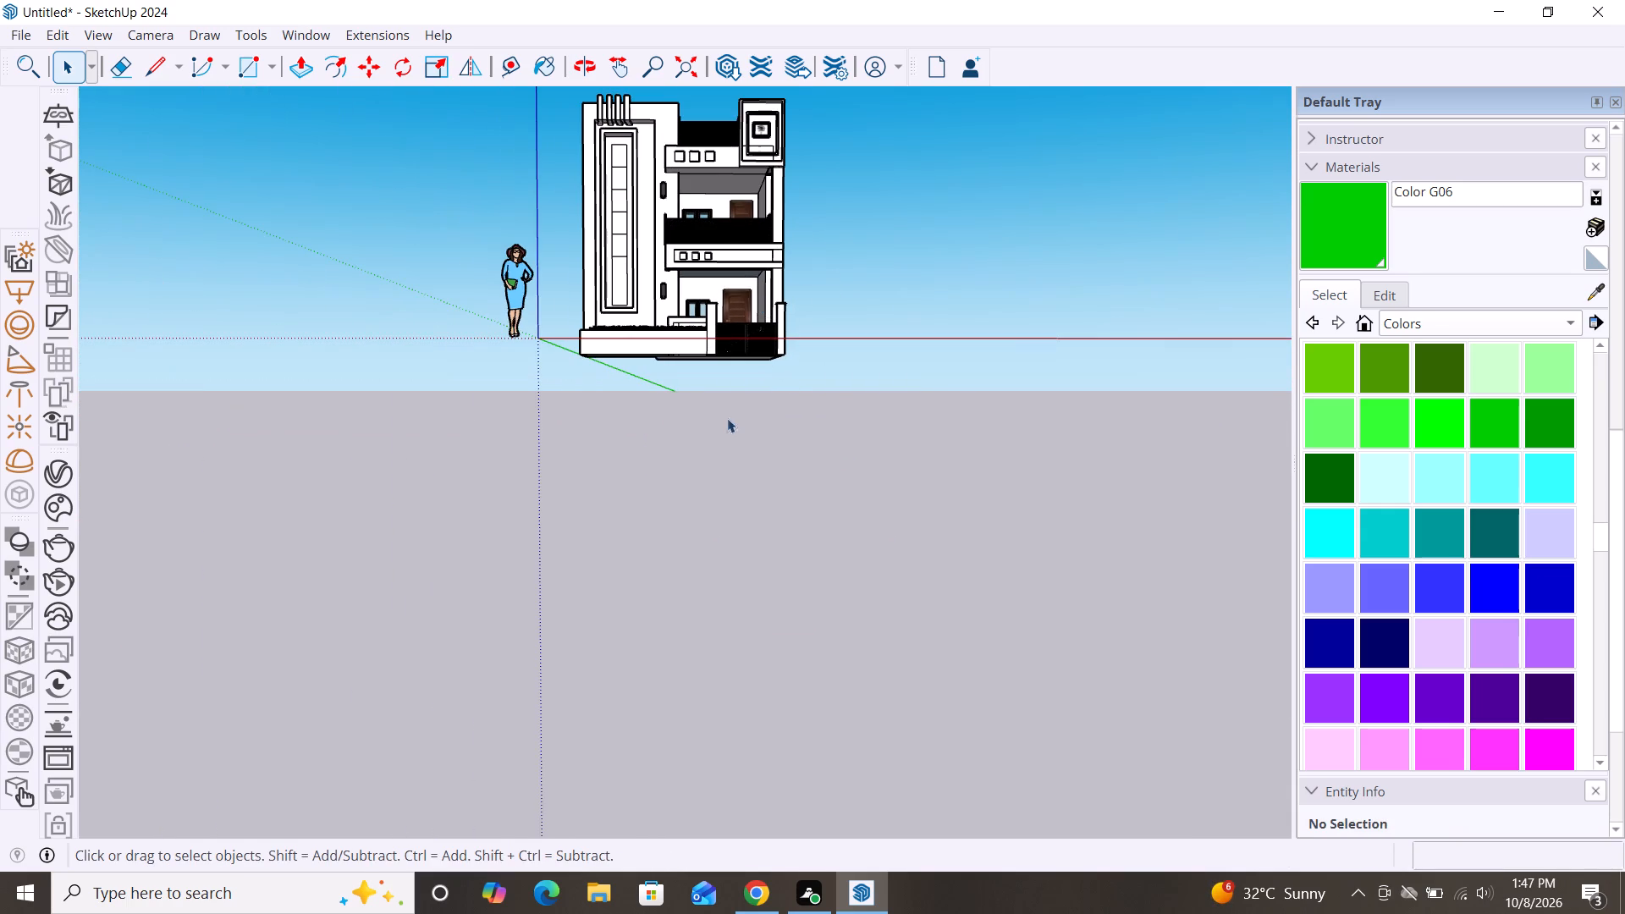
pyautogui.keyDown('alt'); pyautogui.moveTo(712, 487); pyautogui.dragTo(714, 636, button='middle'); pyautogui.keyUp('alt')
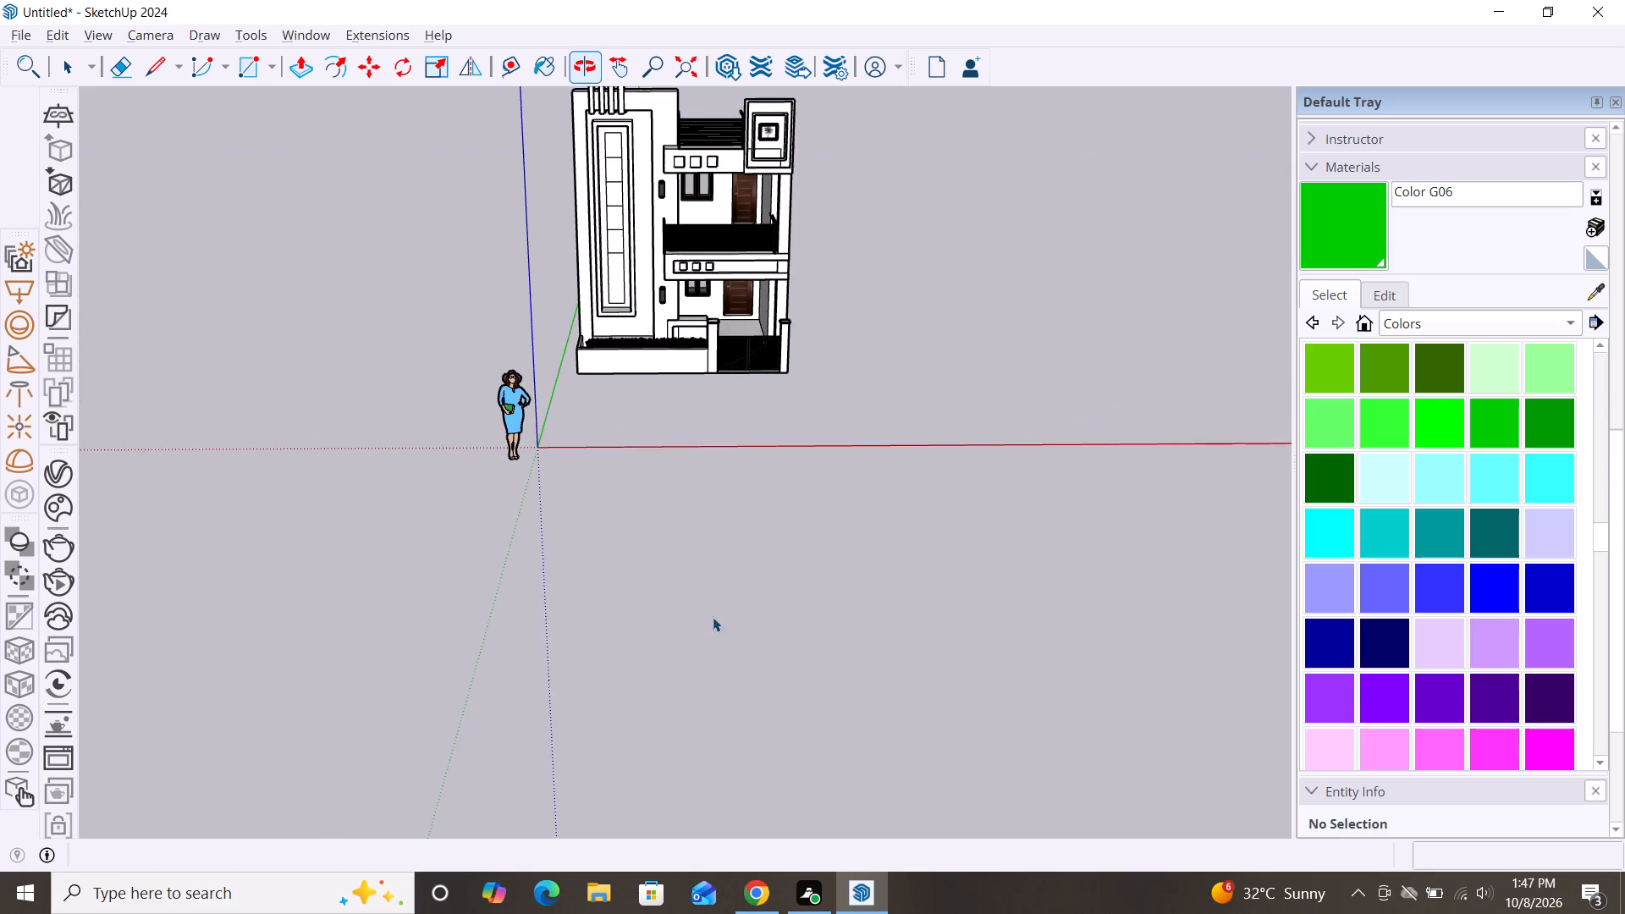
pyautogui.scroll(4, 770, 317)
pyautogui.scroll(8, 723, 460)
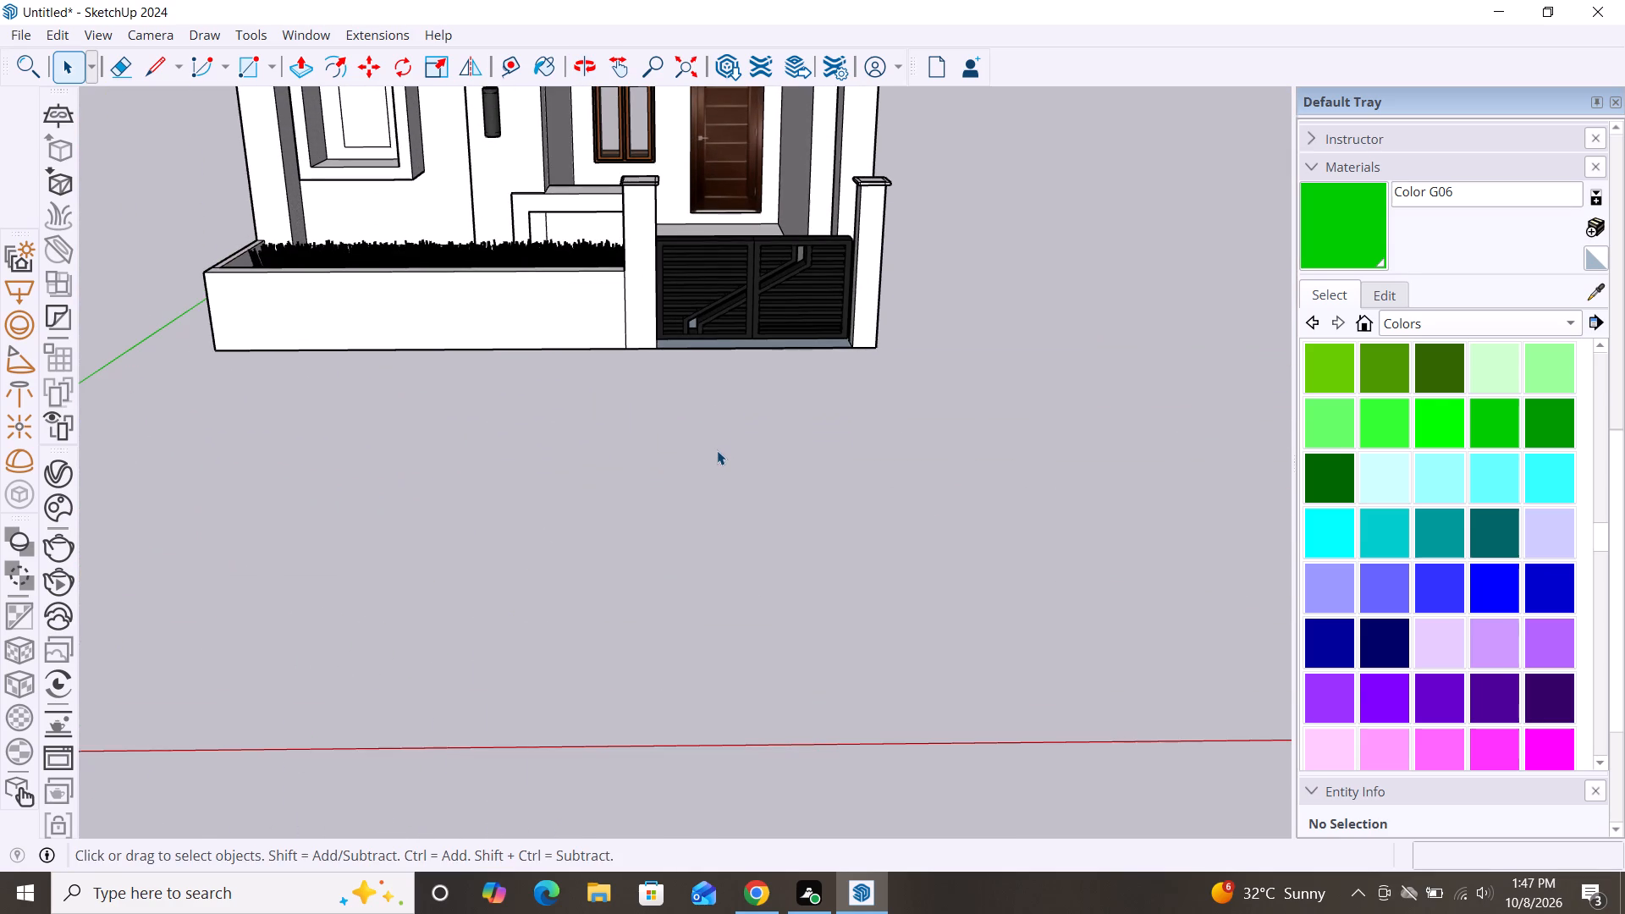
pyautogui.scroll(-9, 717, 450)
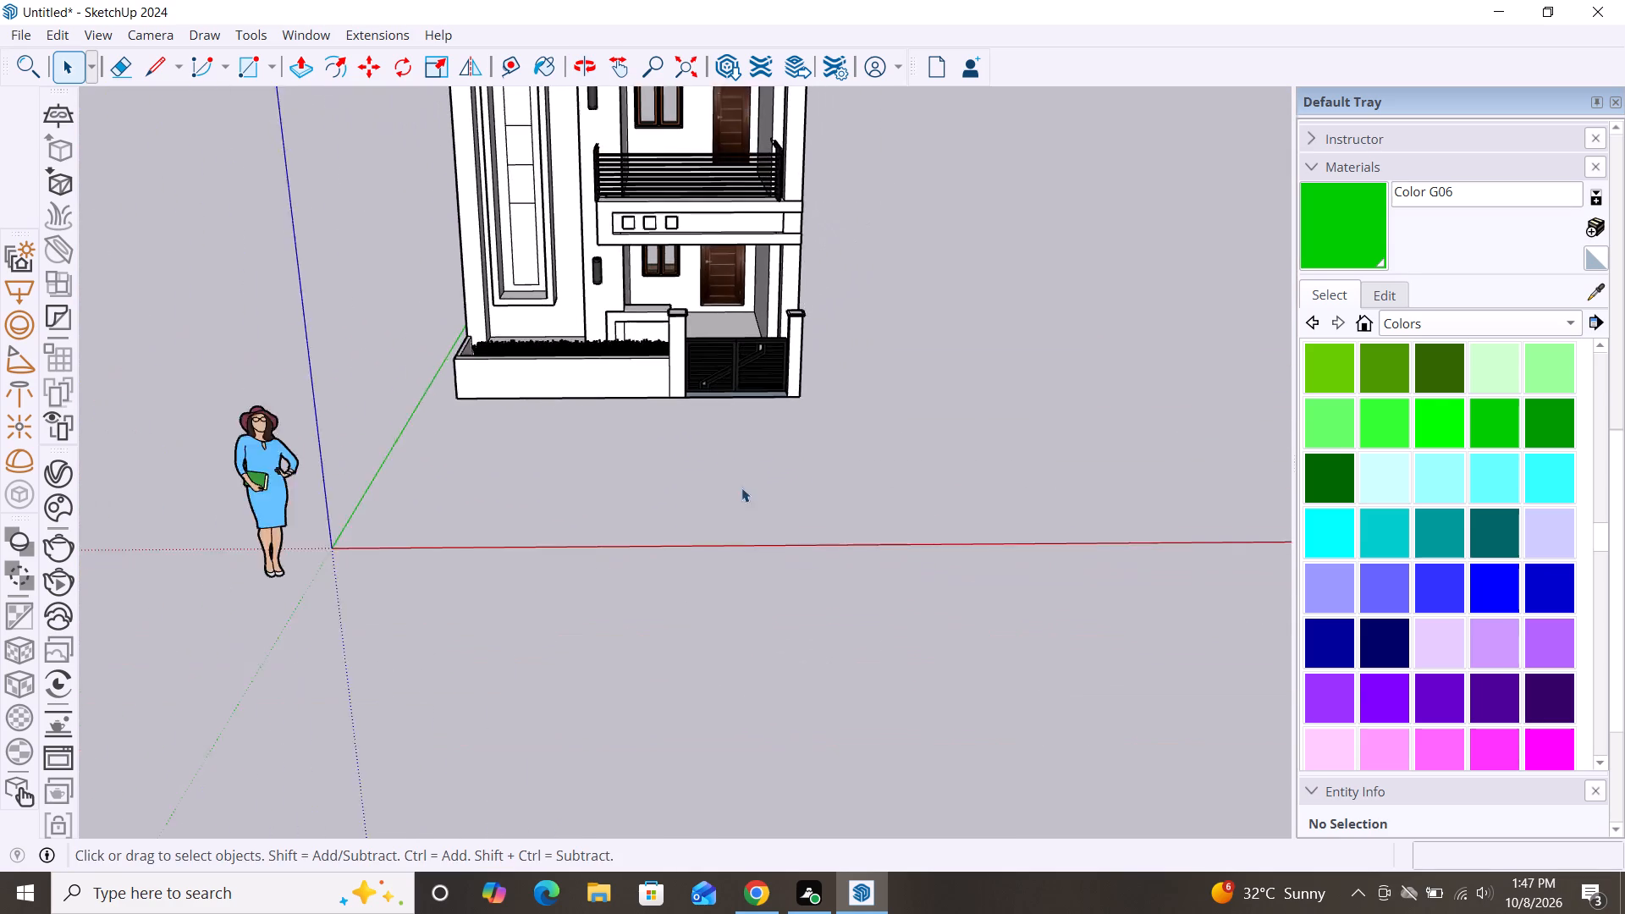
pyautogui.scroll(-3, 856, 445)
pyautogui.keyDown('alt'); pyautogui.moveTo(818, 439); pyautogui.dragTo(802, 311, button='middle'); pyautogui.keyUp('alt')
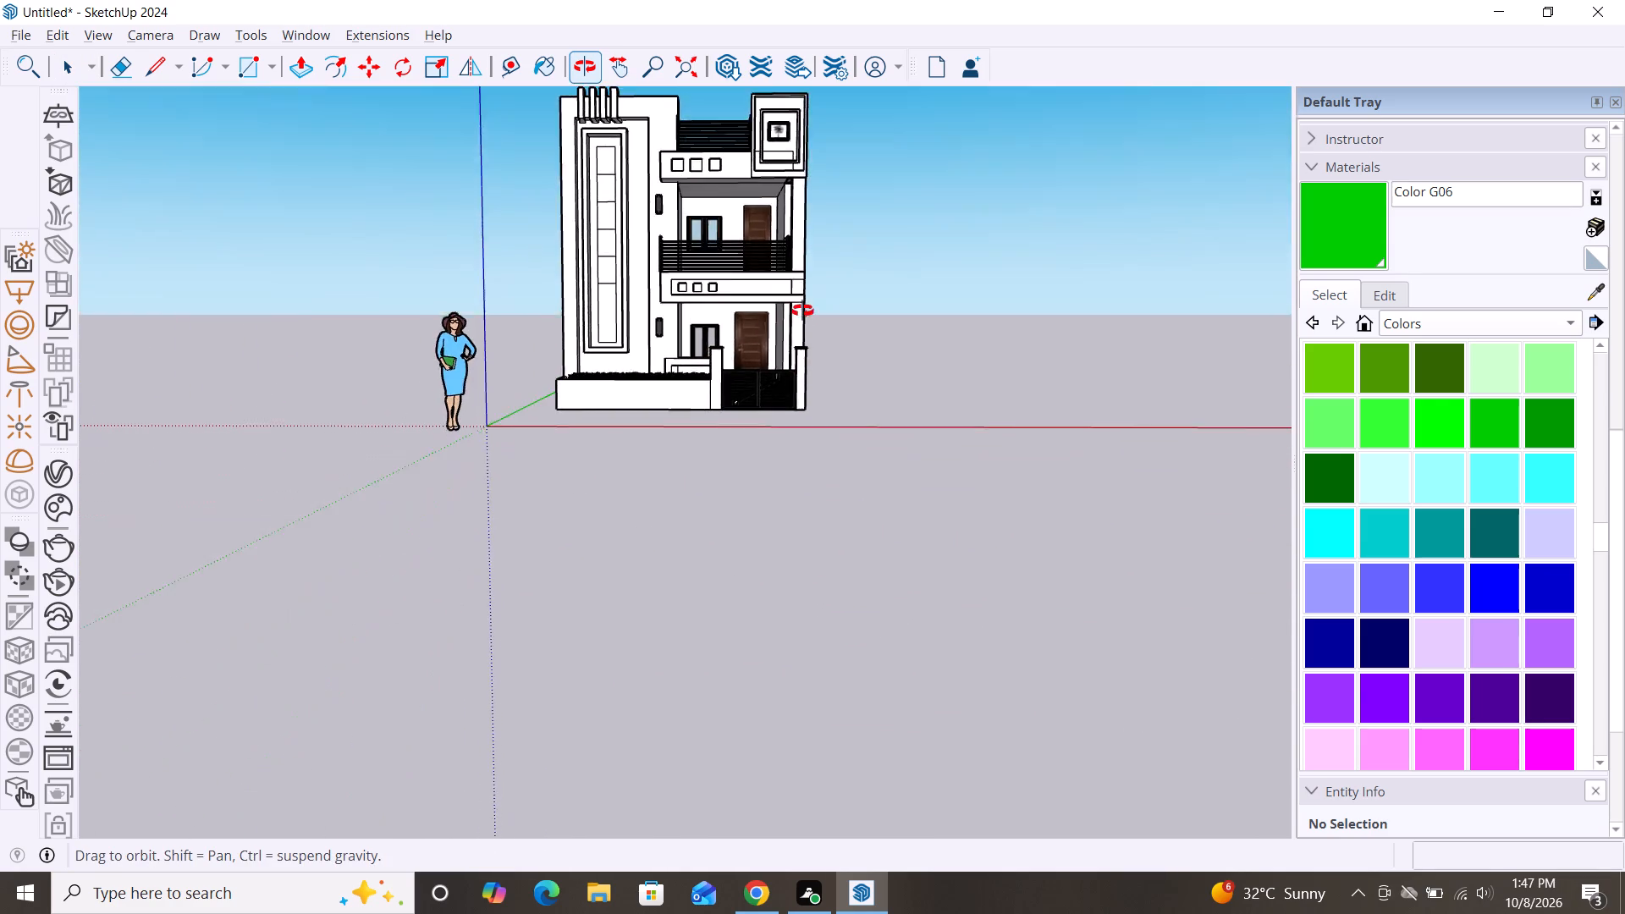
pyautogui.keyDown('alt'); pyautogui.moveTo(802, 311); pyautogui.dragTo(751, 244, button='middle'); pyautogui.keyUp('alt')
pyautogui.keyDown('alt'); pyautogui.moveTo(824, 602); pyautogui.dragTo(919, 581, button='middle'); pyautogui.keyUp('alt')
pyautogui.scroll(11, 736, 317)
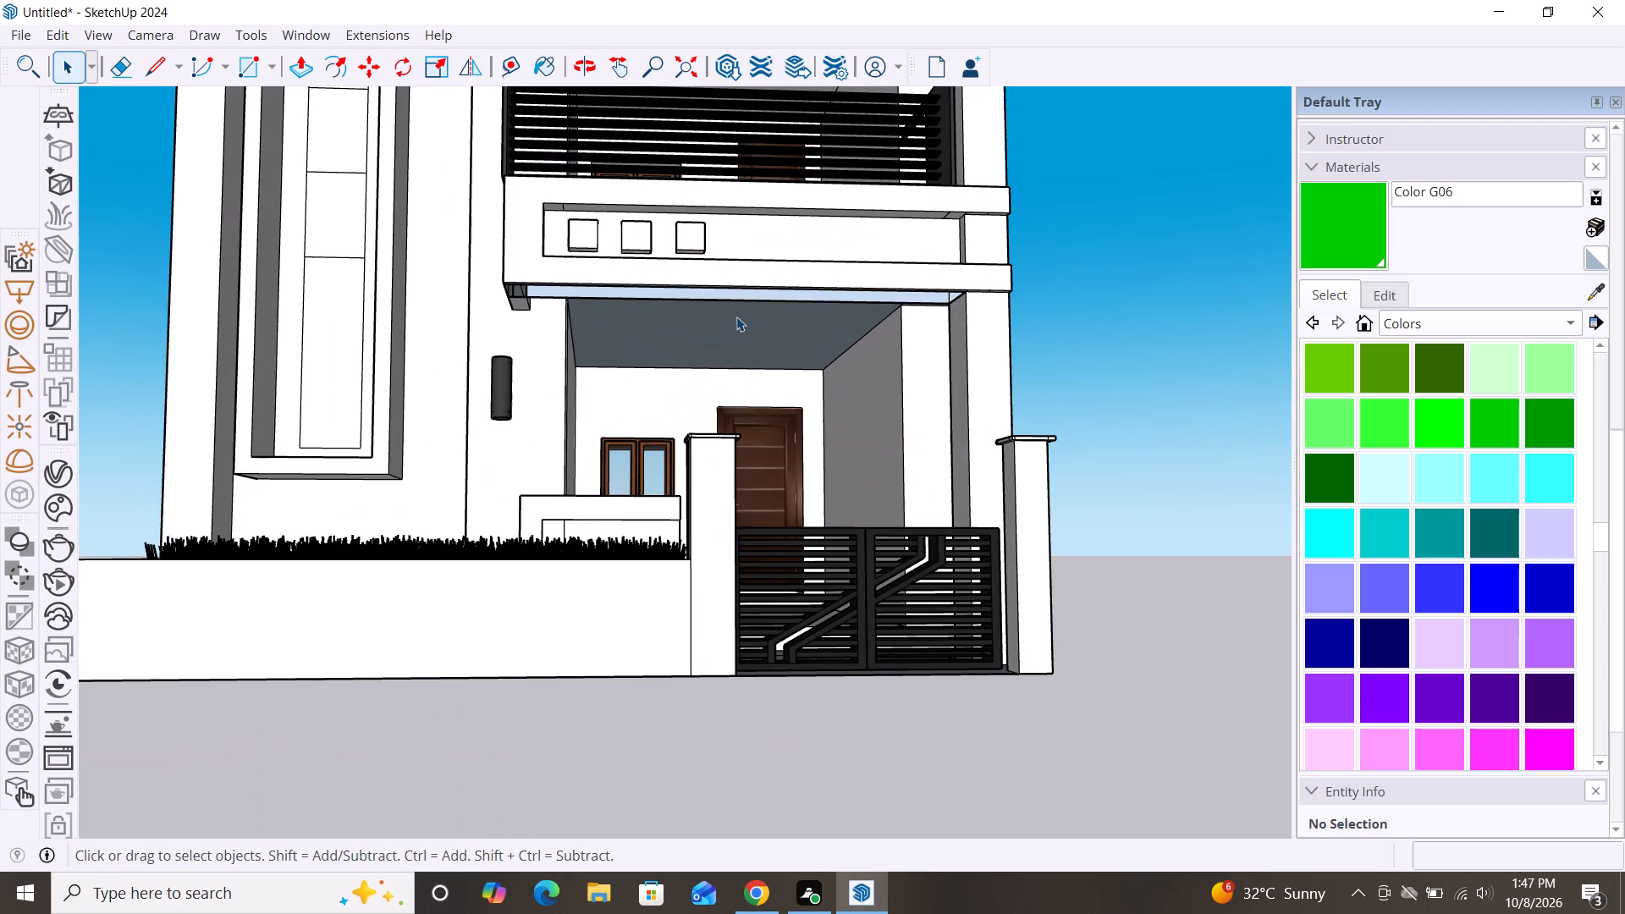
pyautogui.scroll(-4, 736, 317)
pyautogui.moveTo(794, 422); pyautogui.dragTo(723, 429, button='middle')
pyautogui.scroll(5, 723, 429)
pyautogui.scroll(-3, 723, 429)
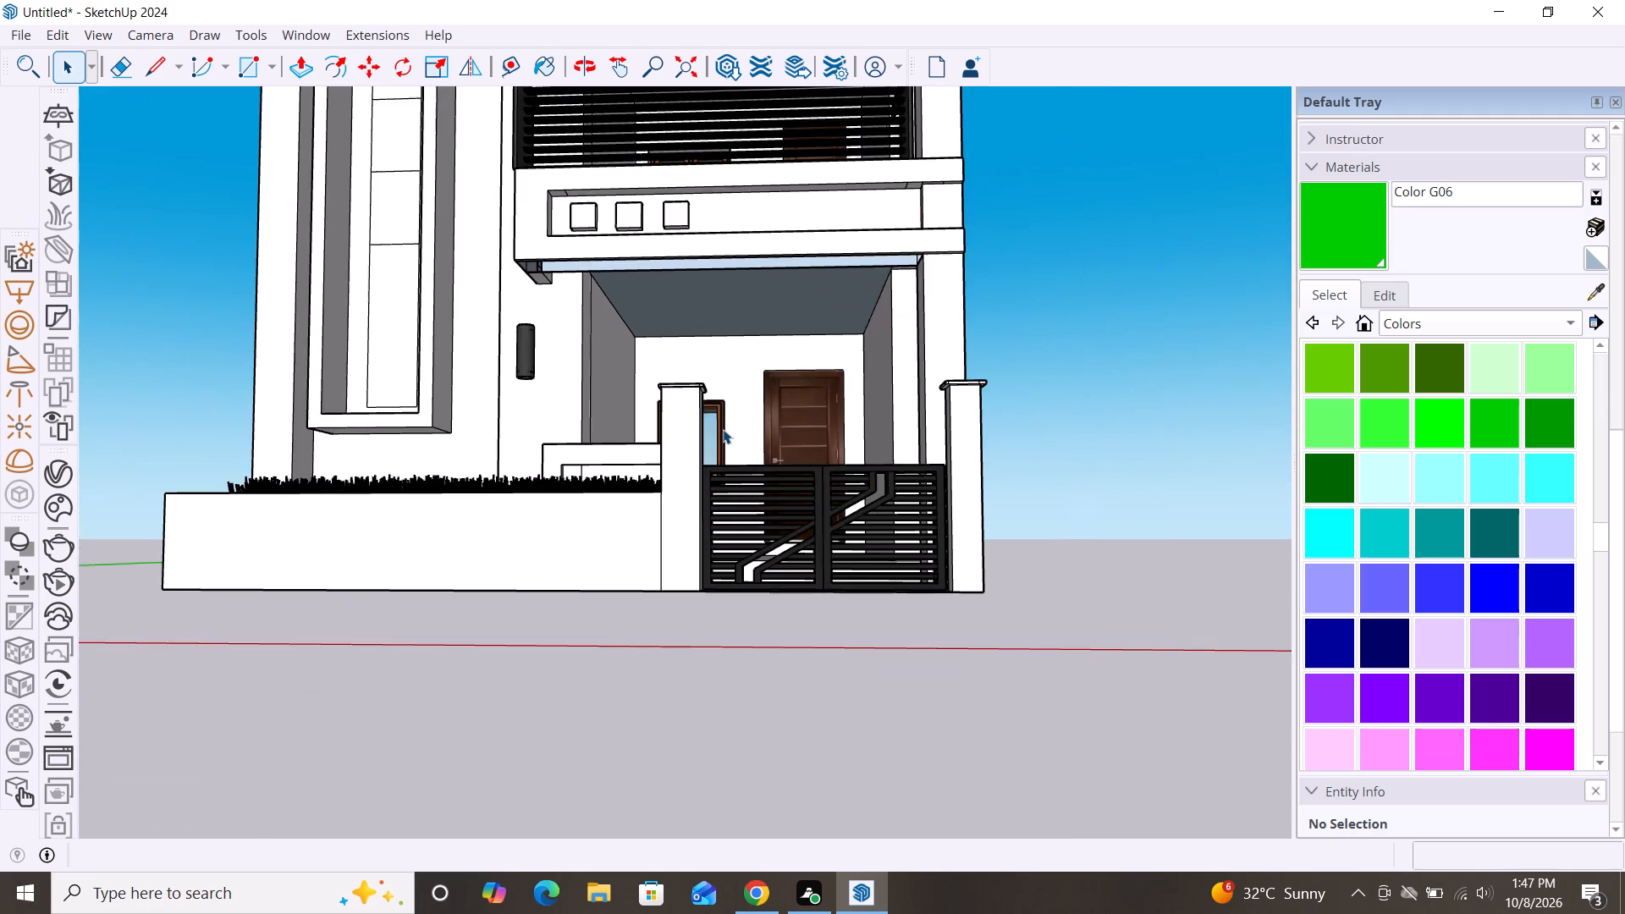
pyautogui.scroll(-3, 723, 429)
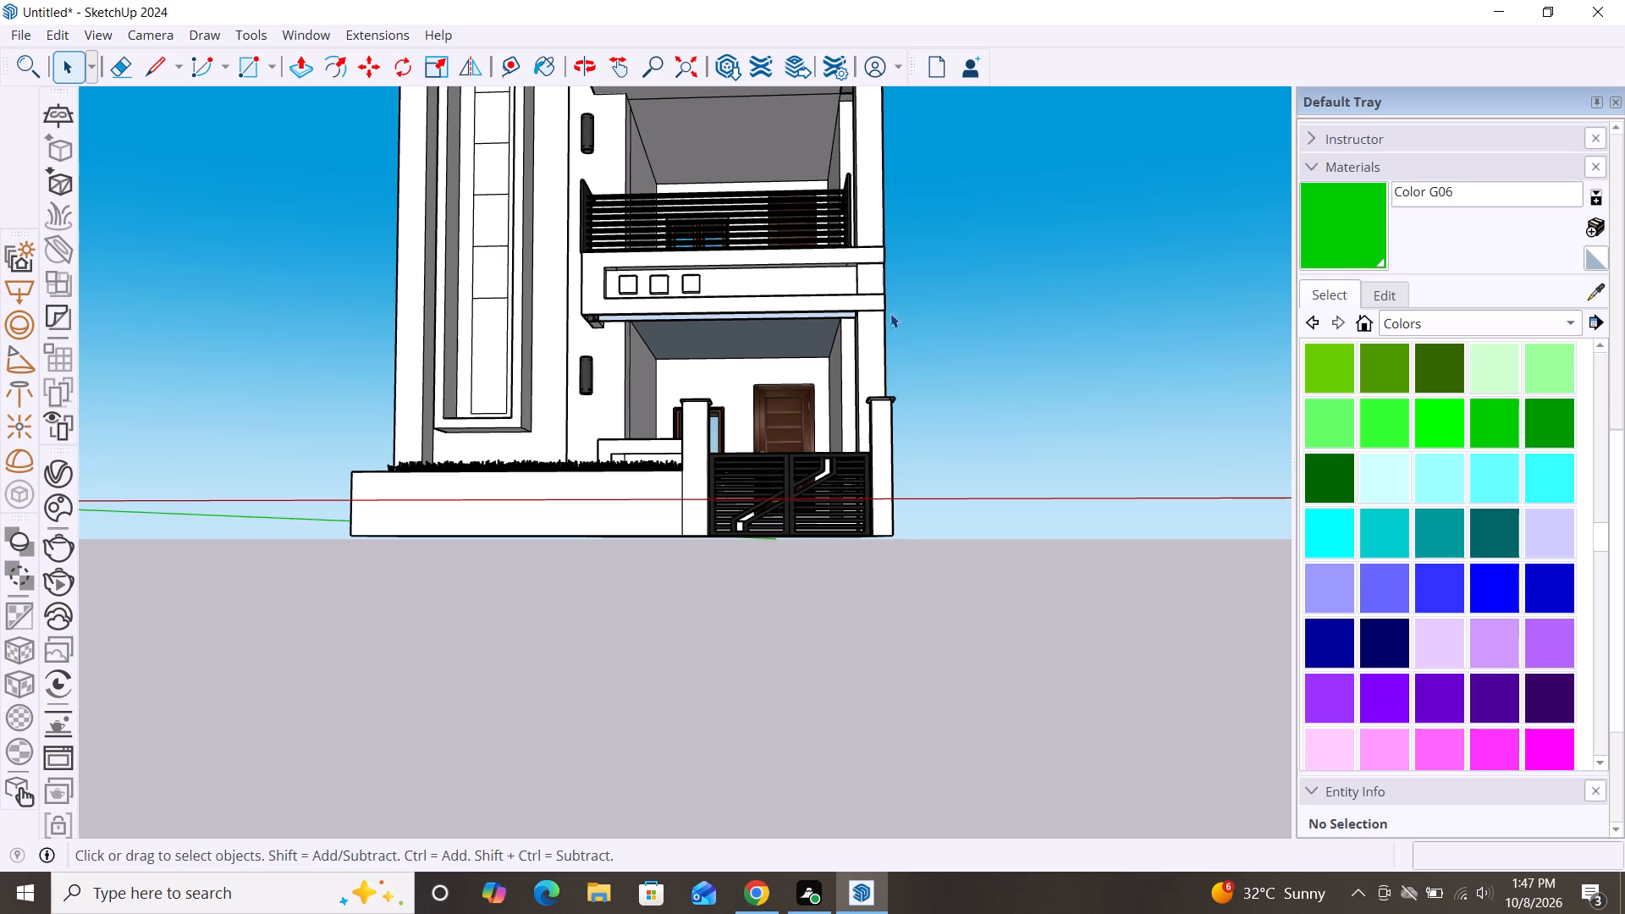
pyautogui.scroll(-3, 913, 311)
pyautogui.scroll(-3, 990, 315)
pyautogui.moveTo(804, 433); pyautogui.dragTo(861, 454, button='middle')
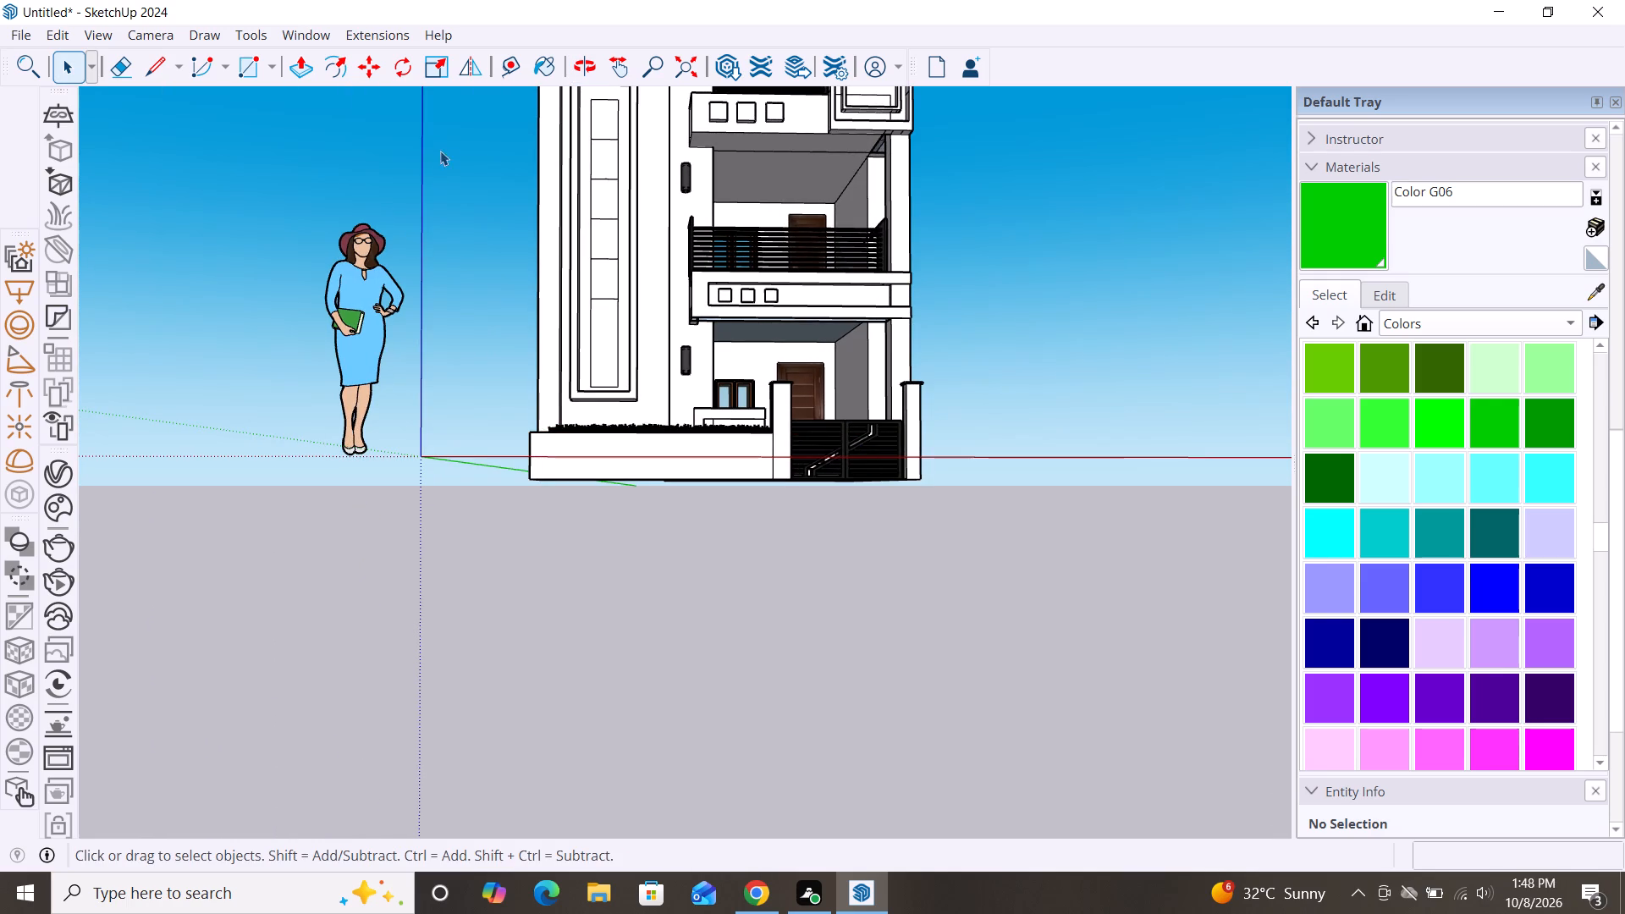
pyautogui.scroll(4, 623, 249)
pyautogui.scroll(-1, 623, 249)
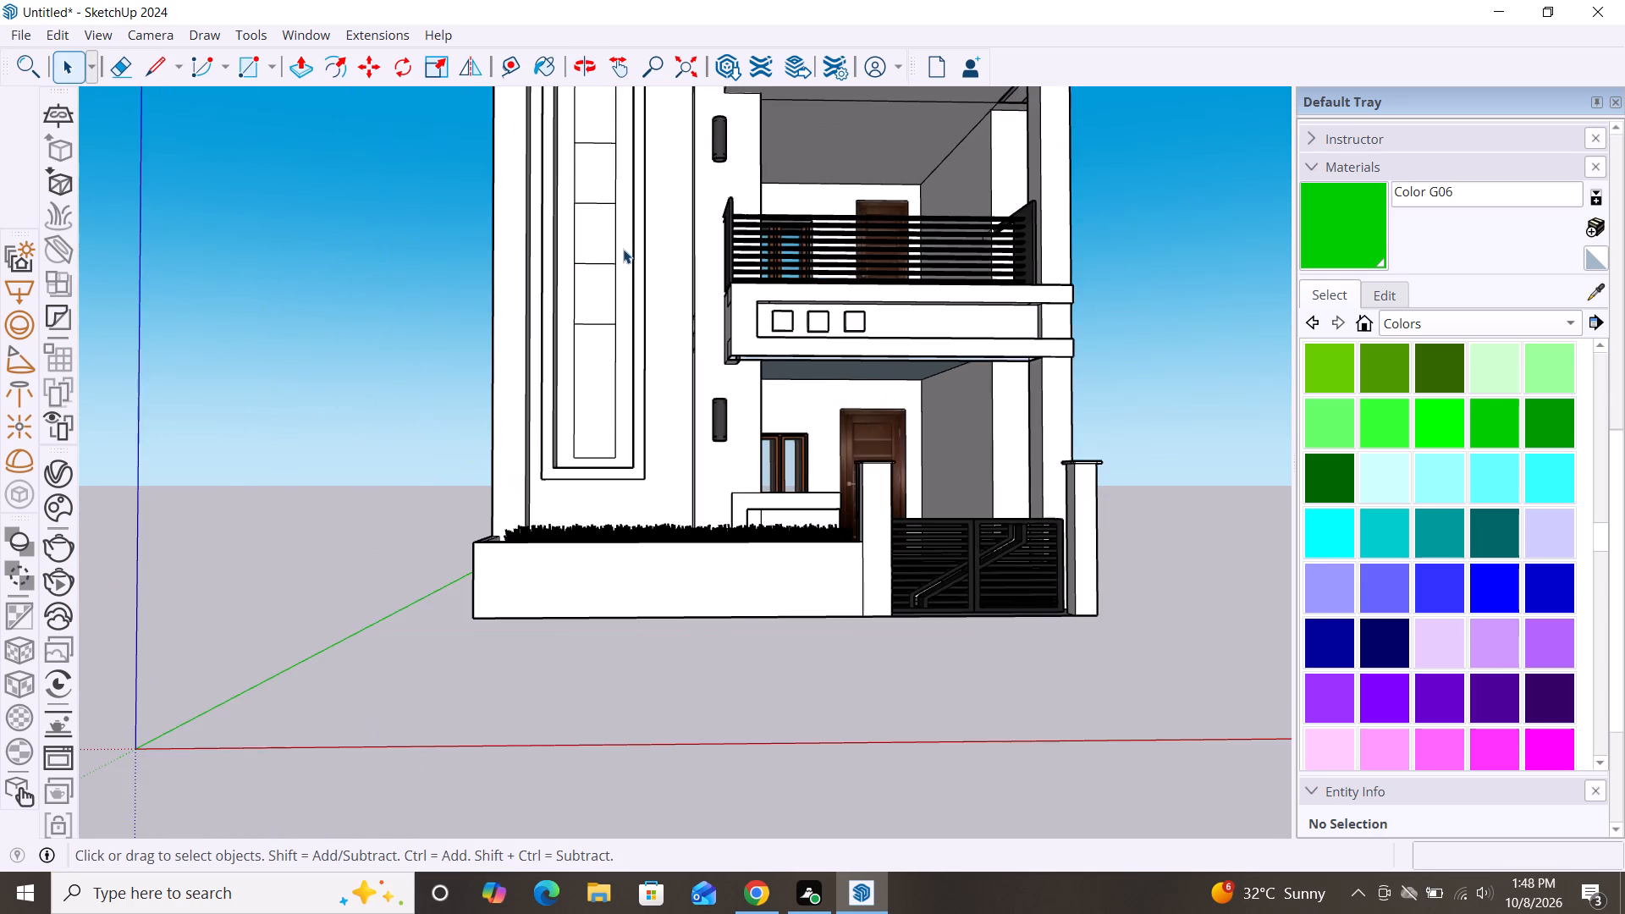
pyautogui.scroll(-3, 623, 249)
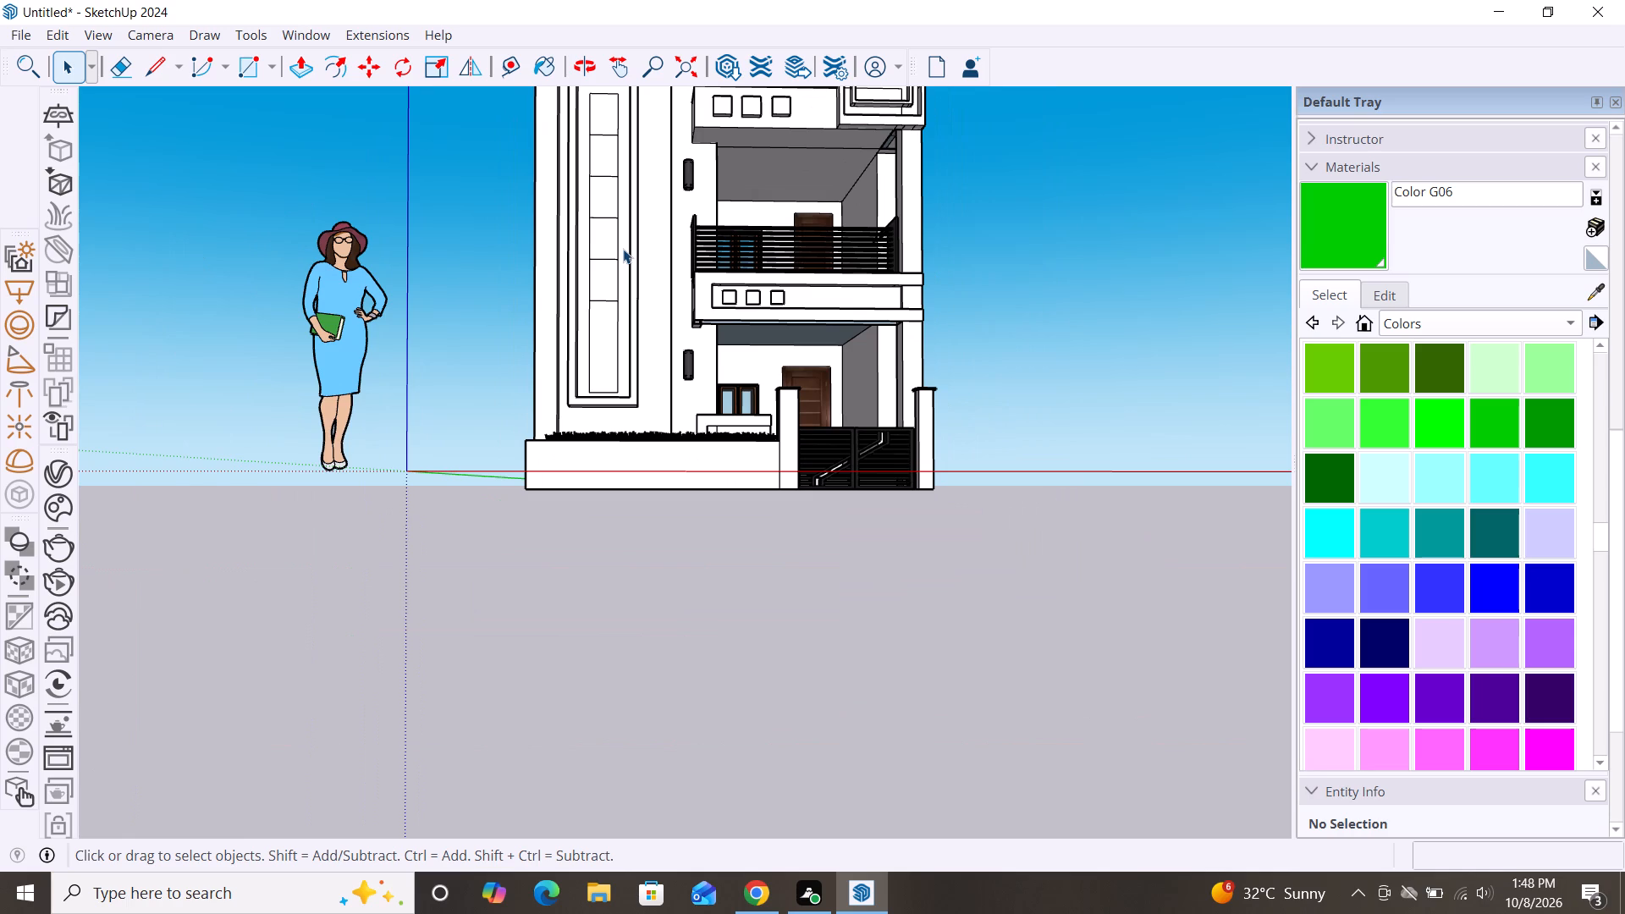
pyautogui.scroll(-2, 570, 372)
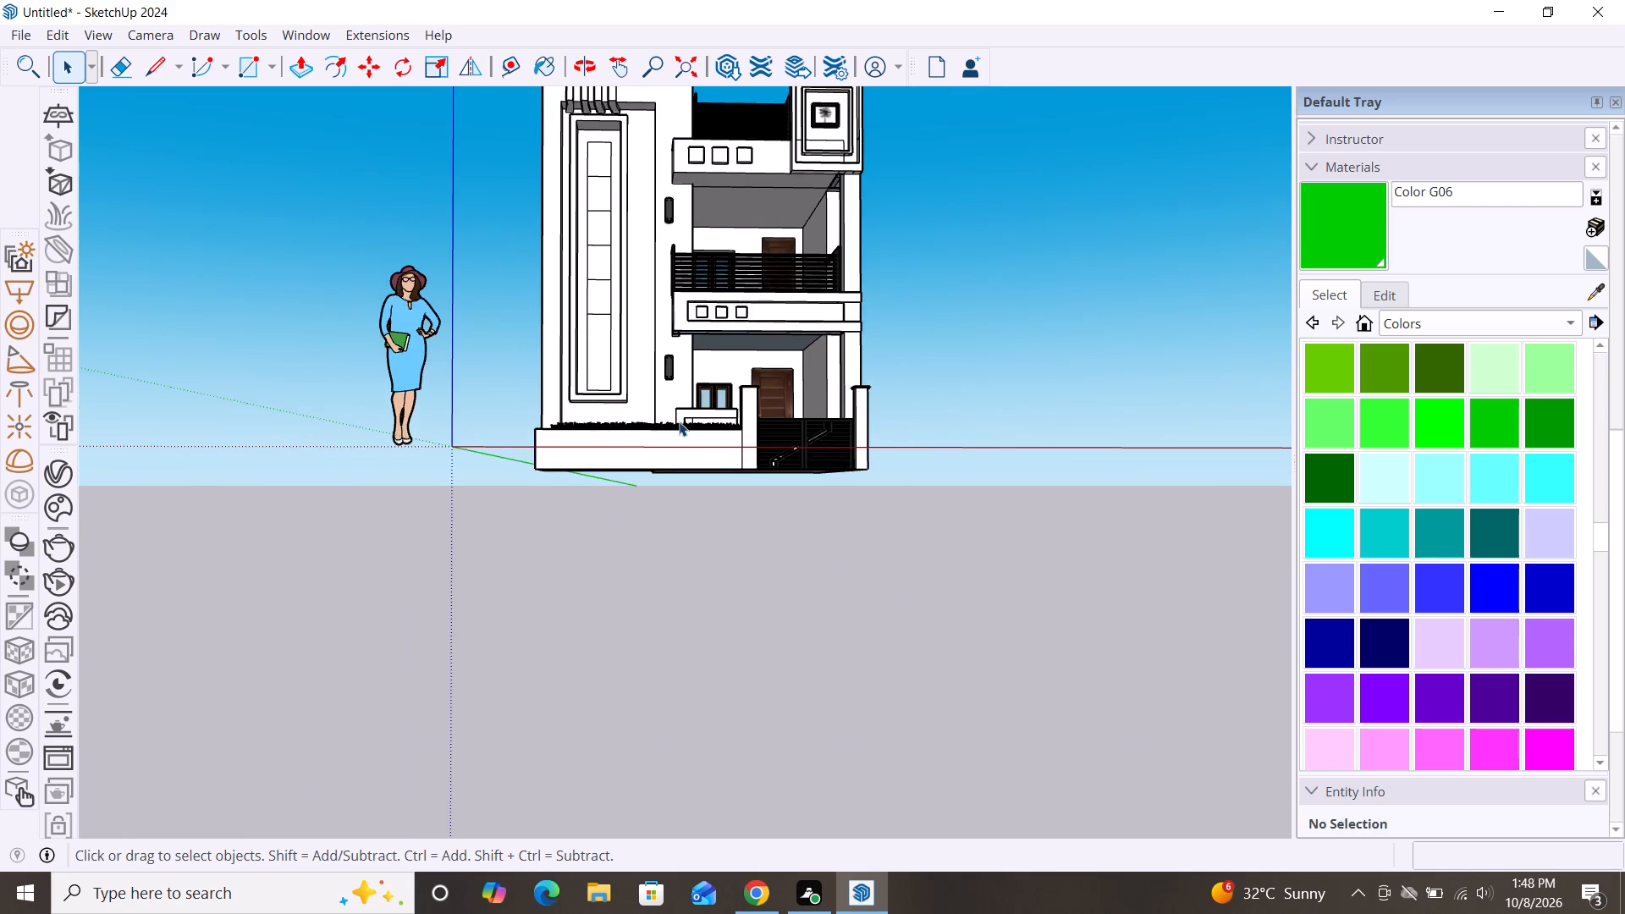
pyautogui.scroll(-1, 686, 421)
pyautogui.moveTo(649, 376); pyautogui.dragTo(647, 473, button='middle')
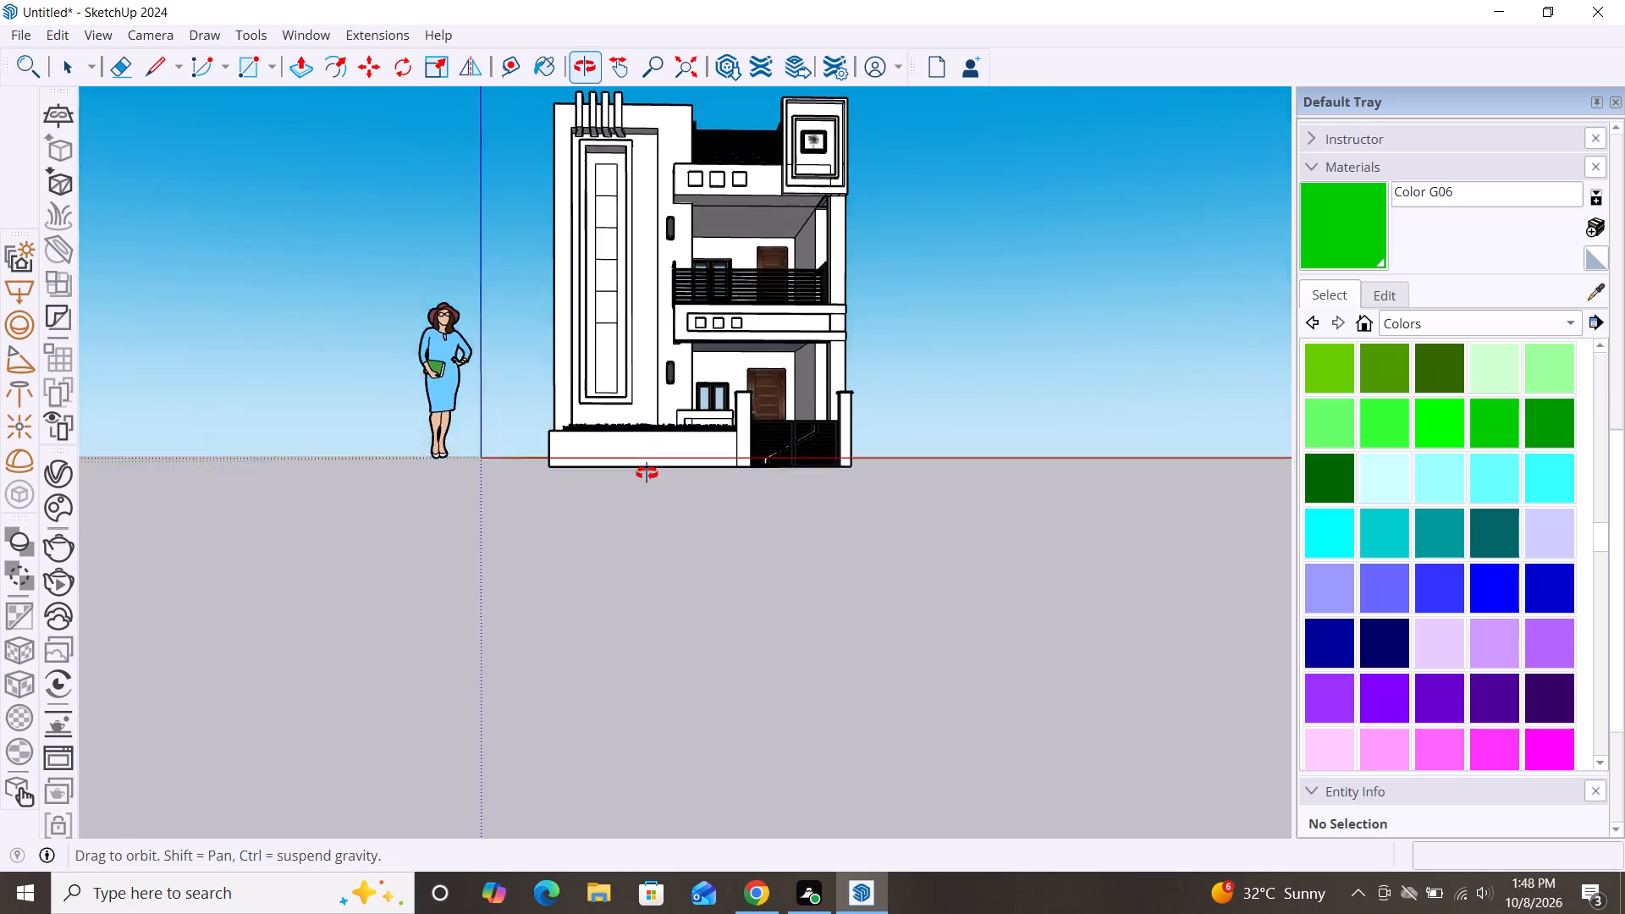
pyautogui.moveTo(647, 473); pyautogui.dragTo(647, 477, button='middle')
pyautogui.scroll(3, 627, 406)
pyautogui.scroll(-3, 627, 405)
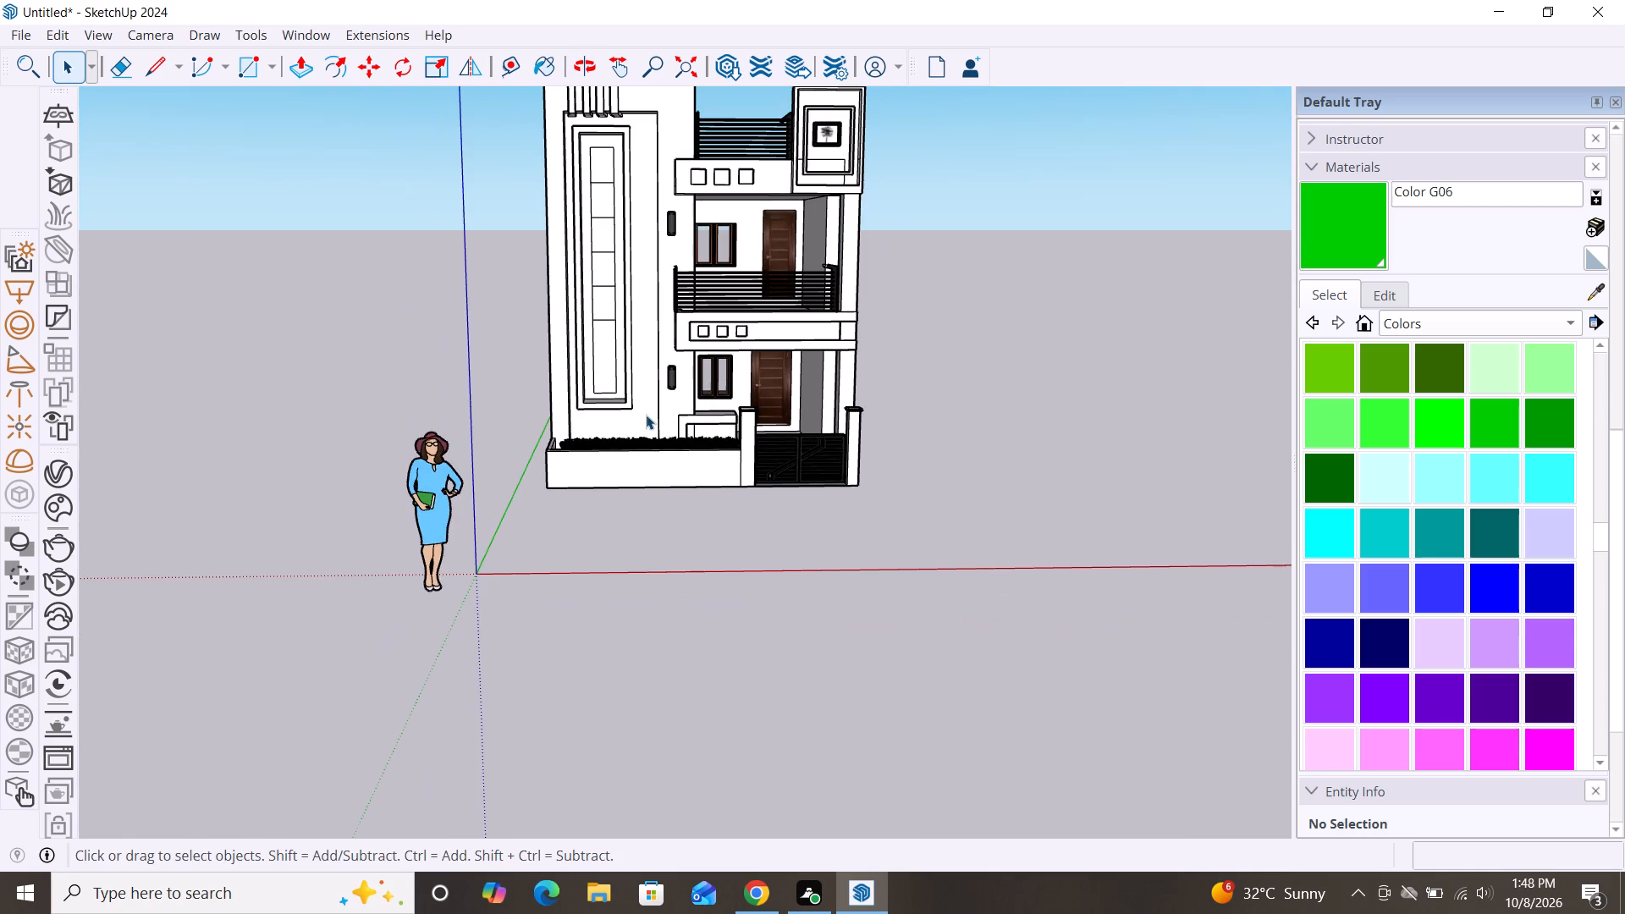
pyautogui.scroll(-2, 795, 383)
pyautogui.scroll(3, 668, 230)
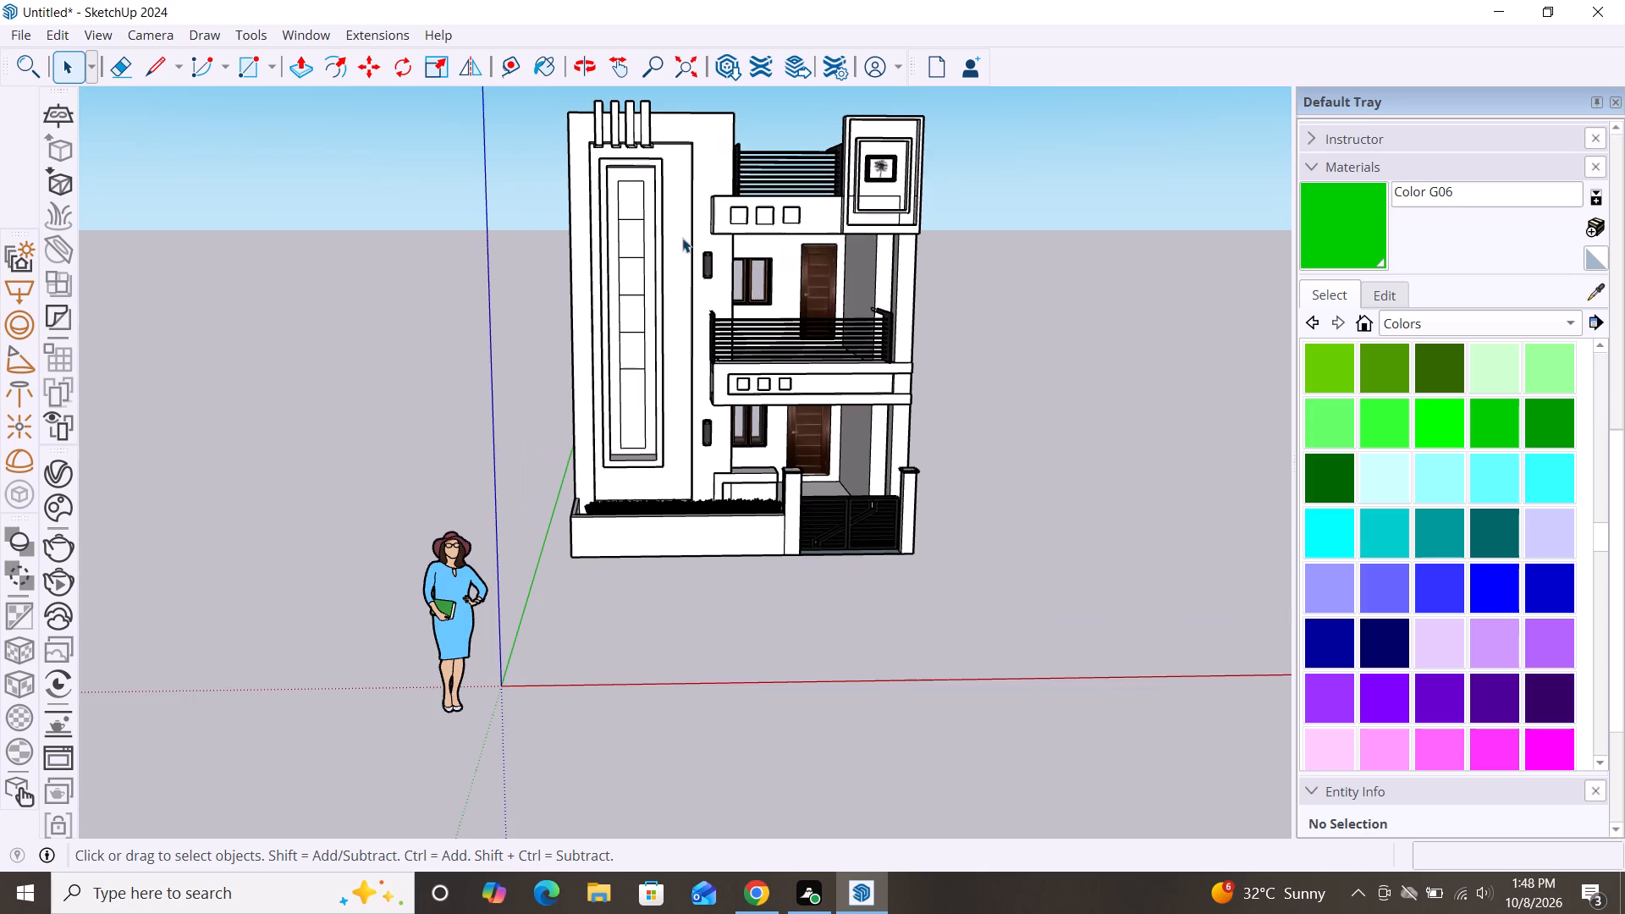
# Browse the Colors material collection for a colour.
pyautogui.scroll(-3, 1444, 515)
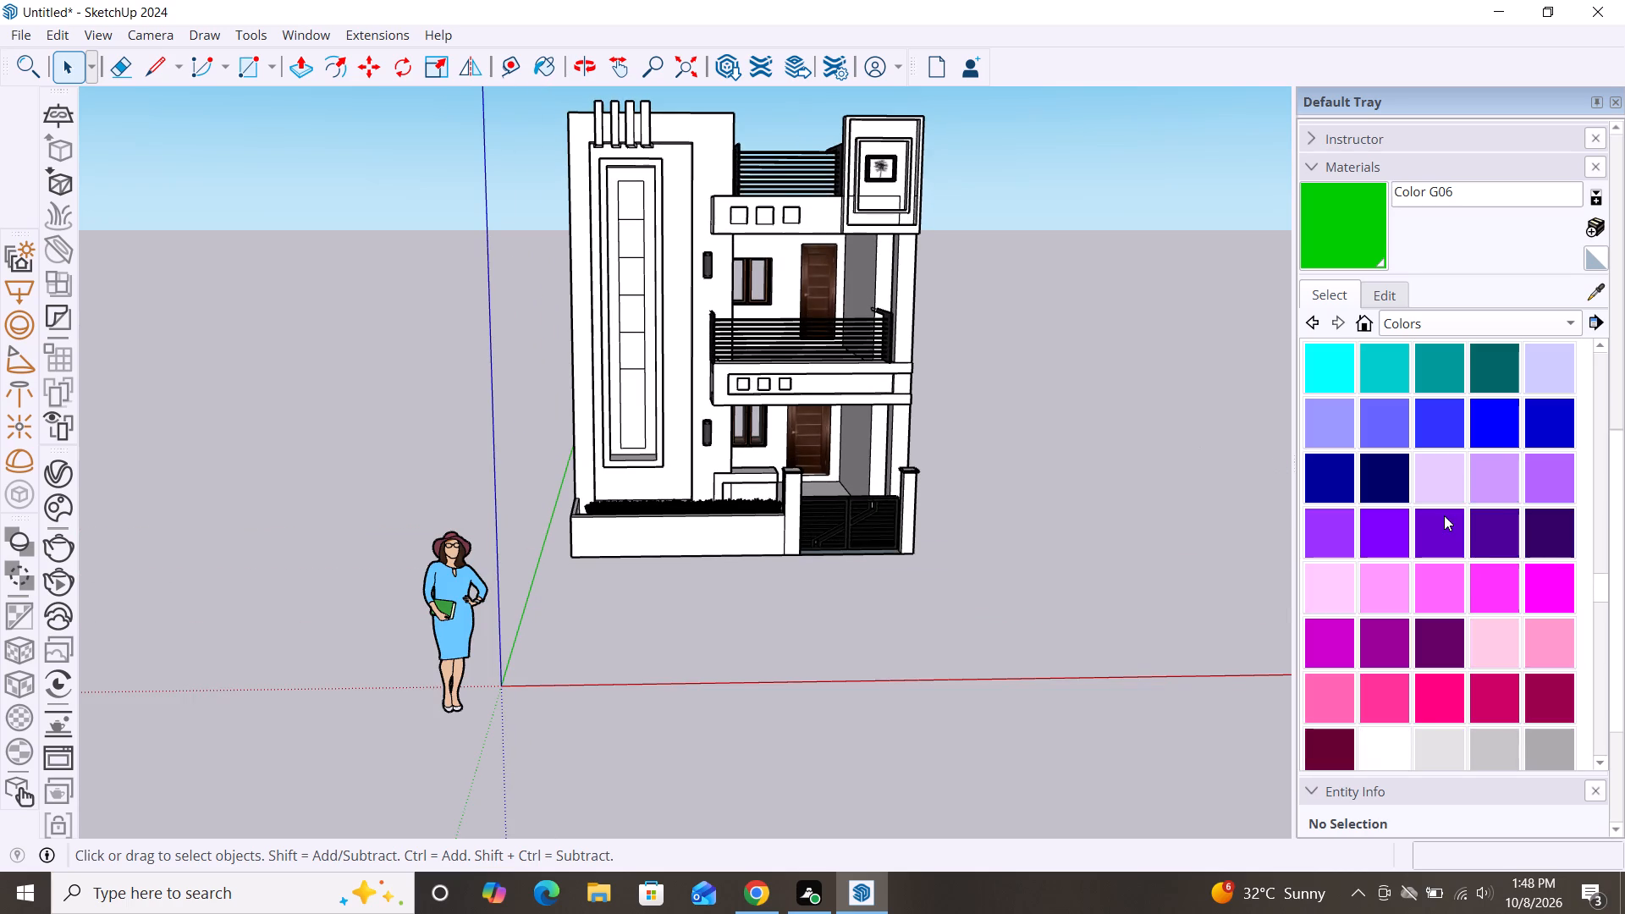
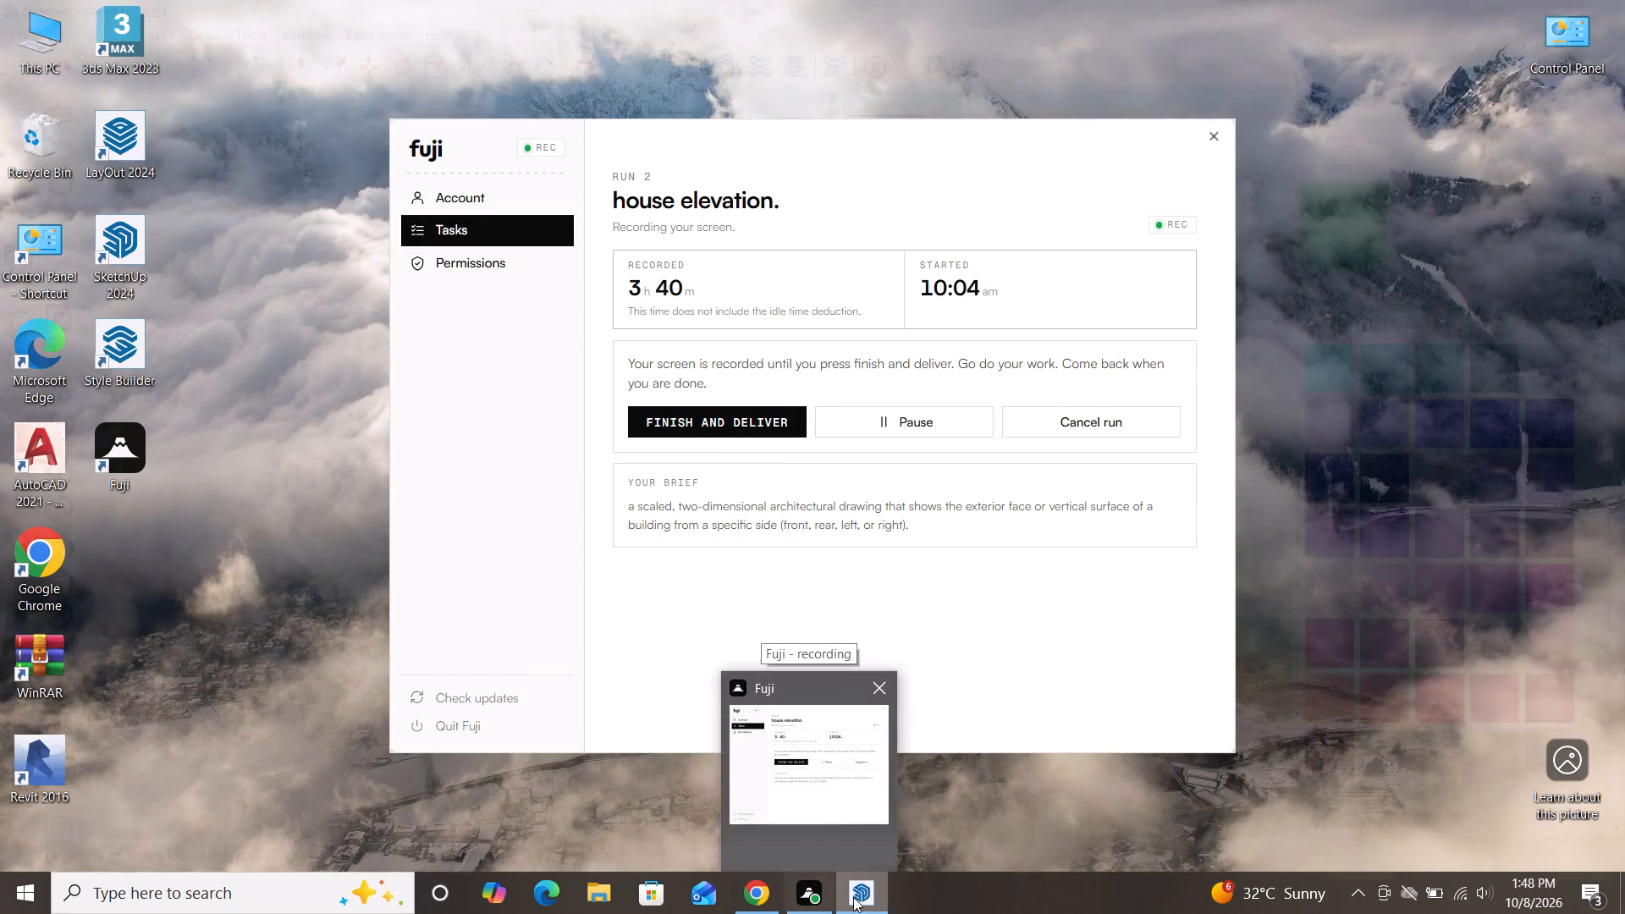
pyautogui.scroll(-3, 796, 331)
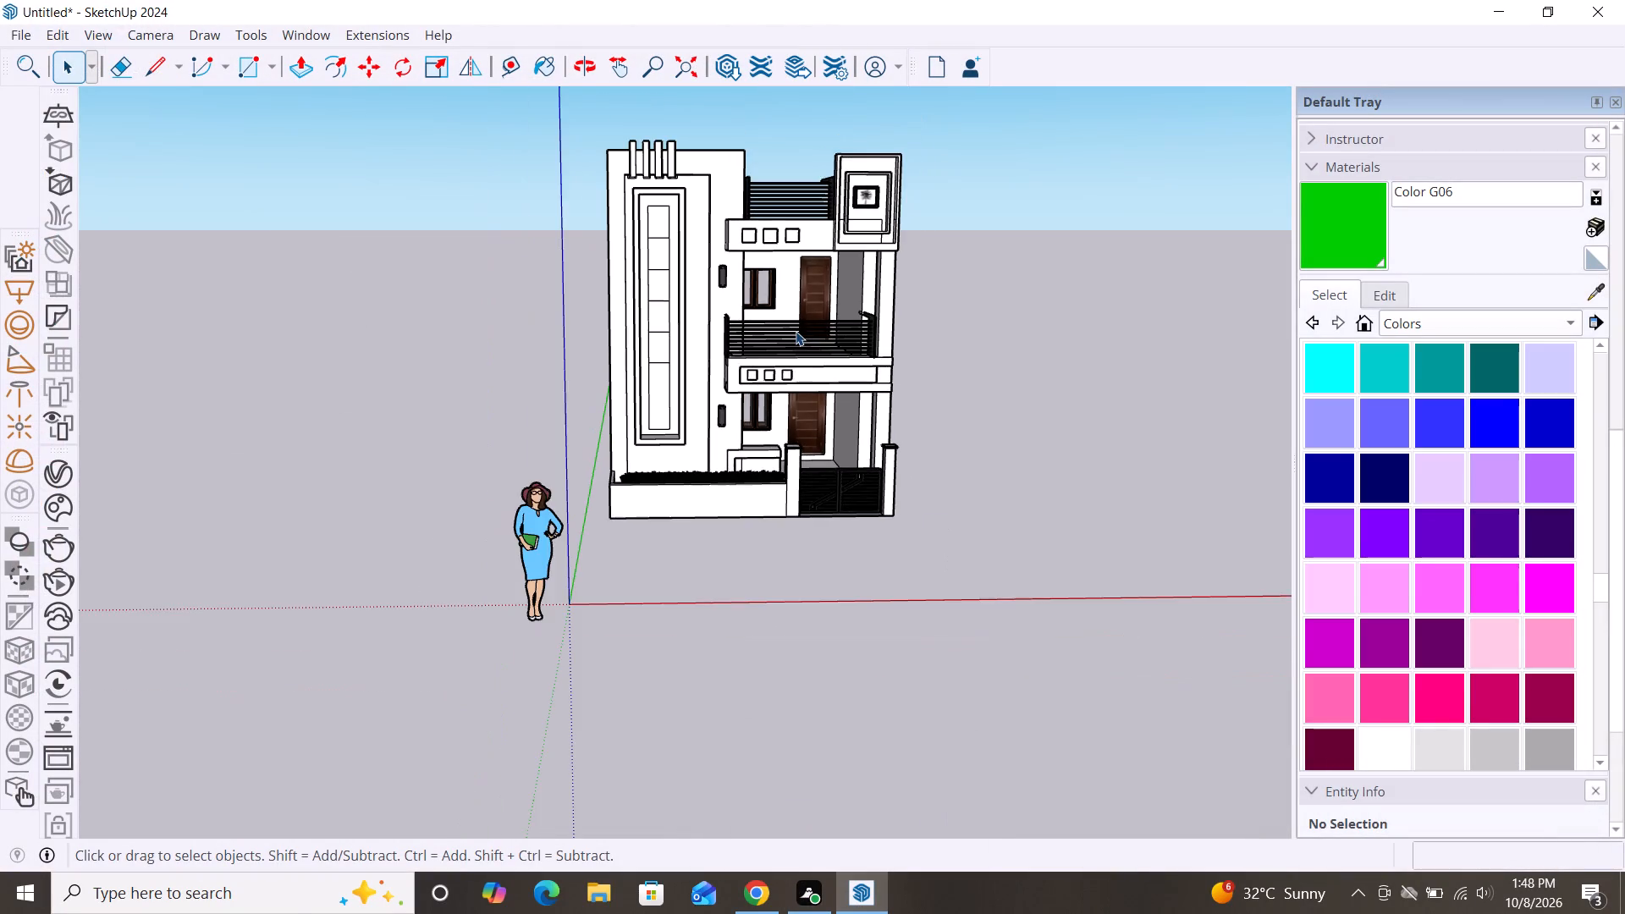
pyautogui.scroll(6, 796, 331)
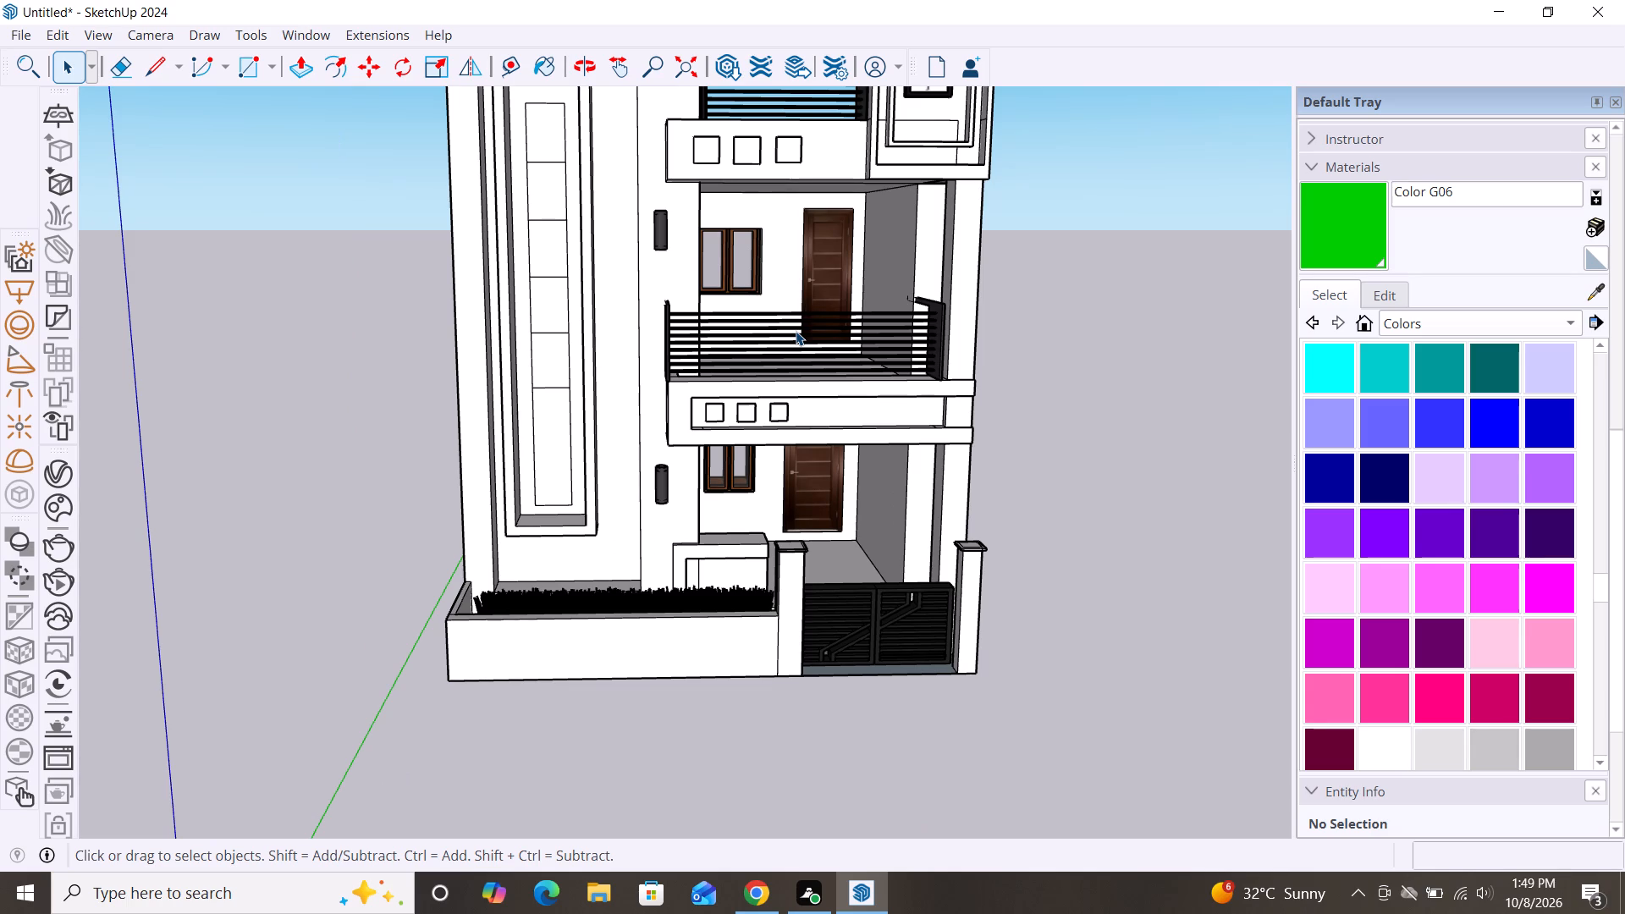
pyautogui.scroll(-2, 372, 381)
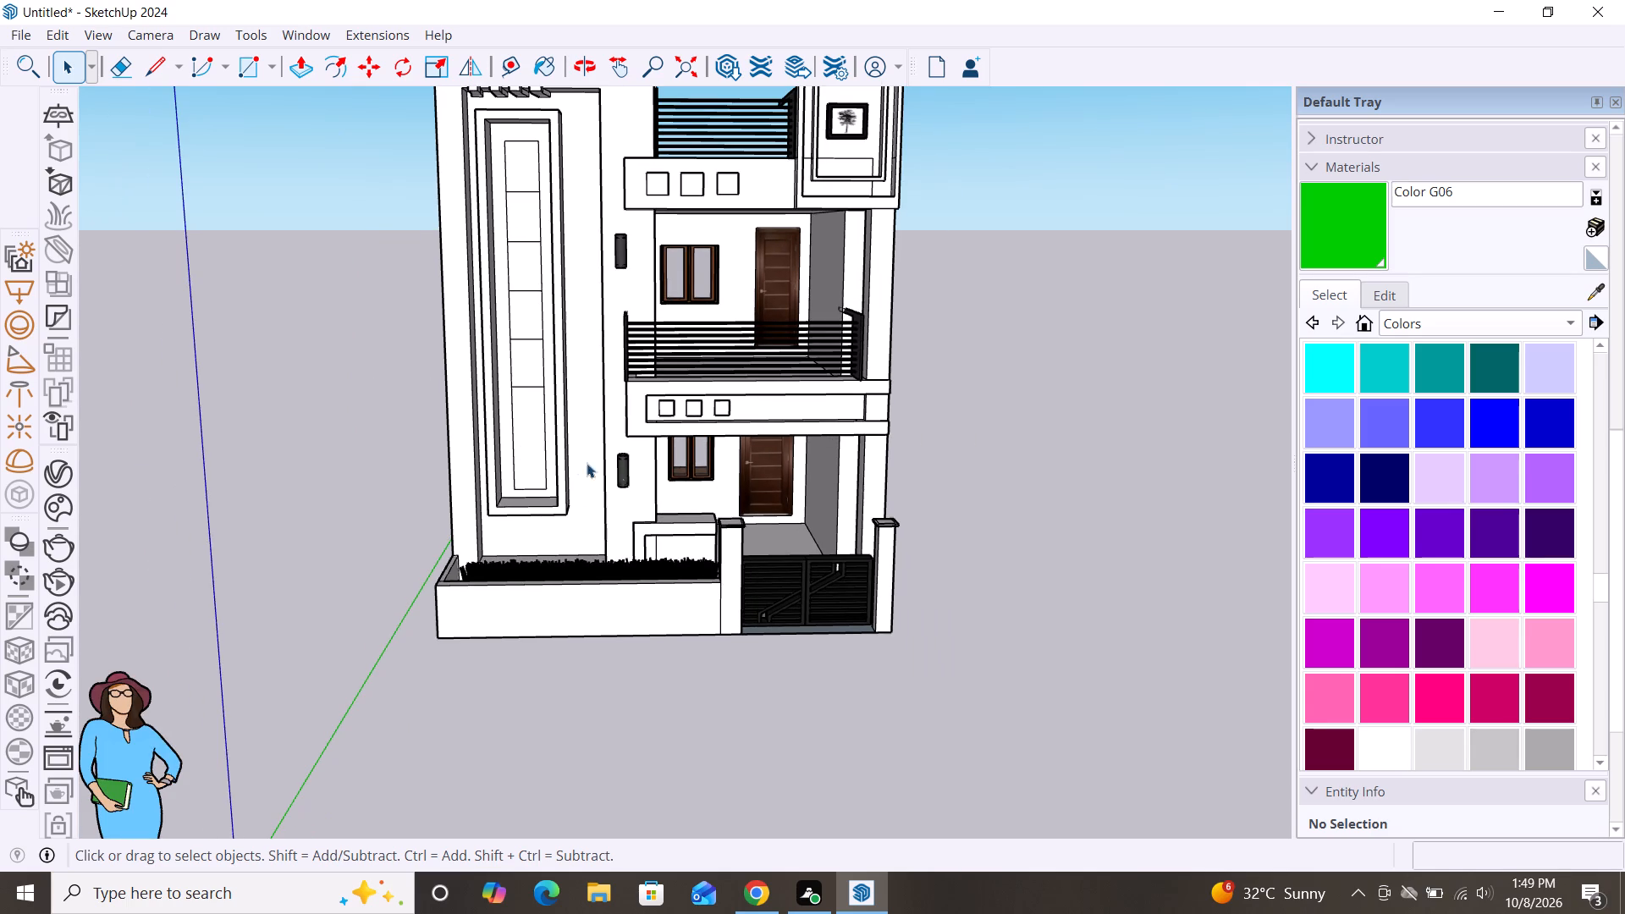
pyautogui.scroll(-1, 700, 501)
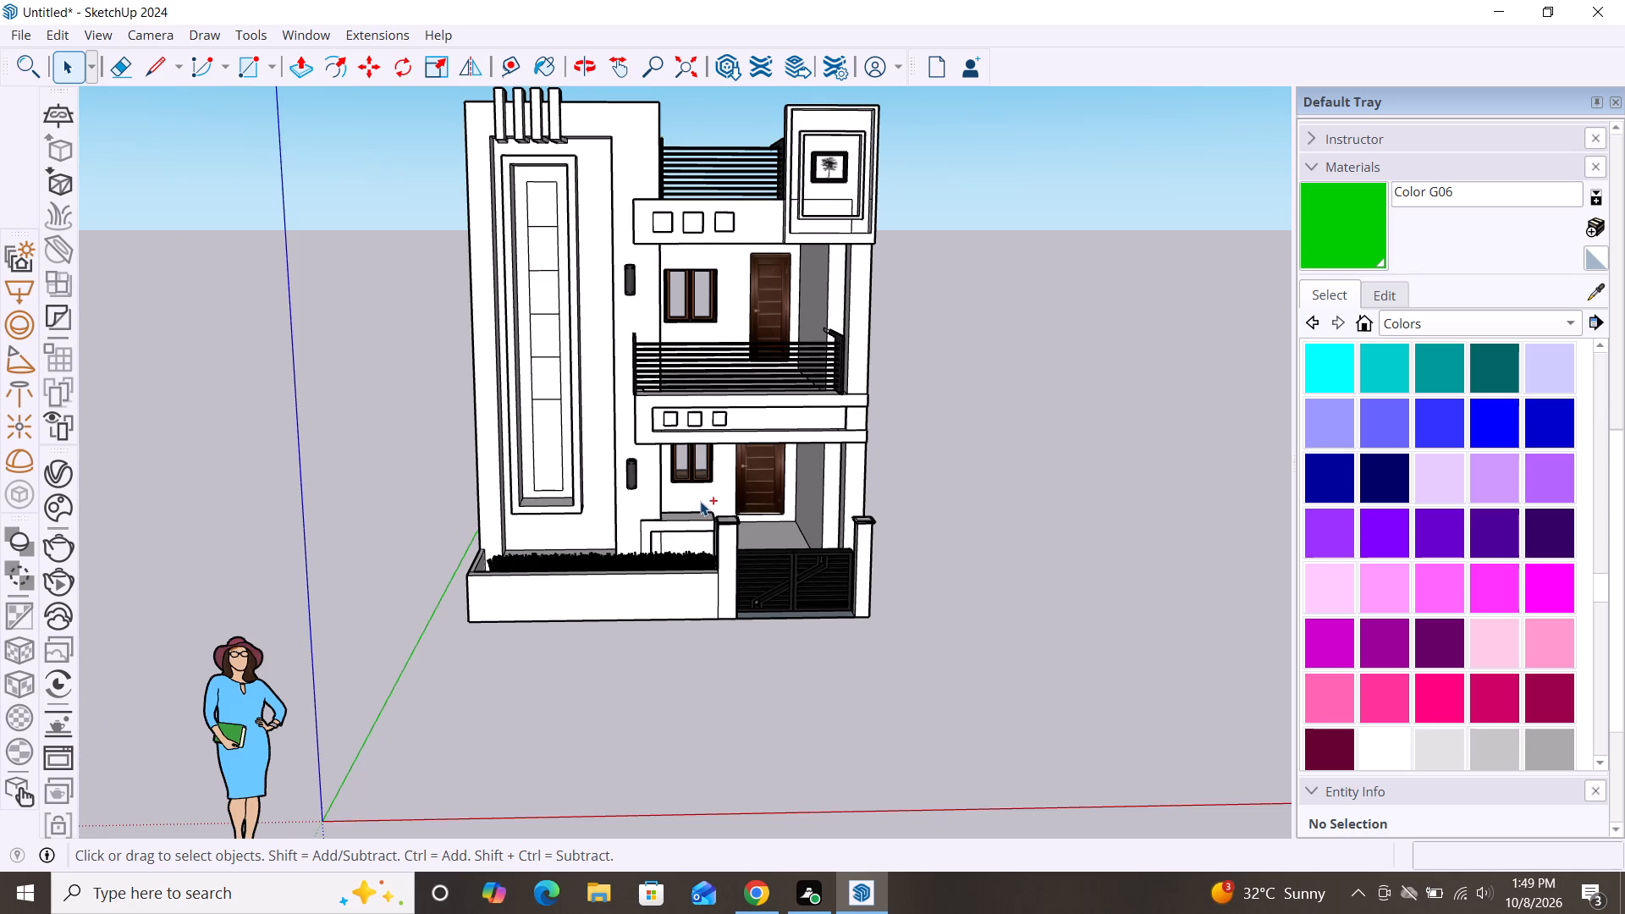
# Save the house model as plann2 in the Documents folder.
pyautogui.hotkey('ctrl', 's')
pyautogui.hotkey('ctrl', 's')
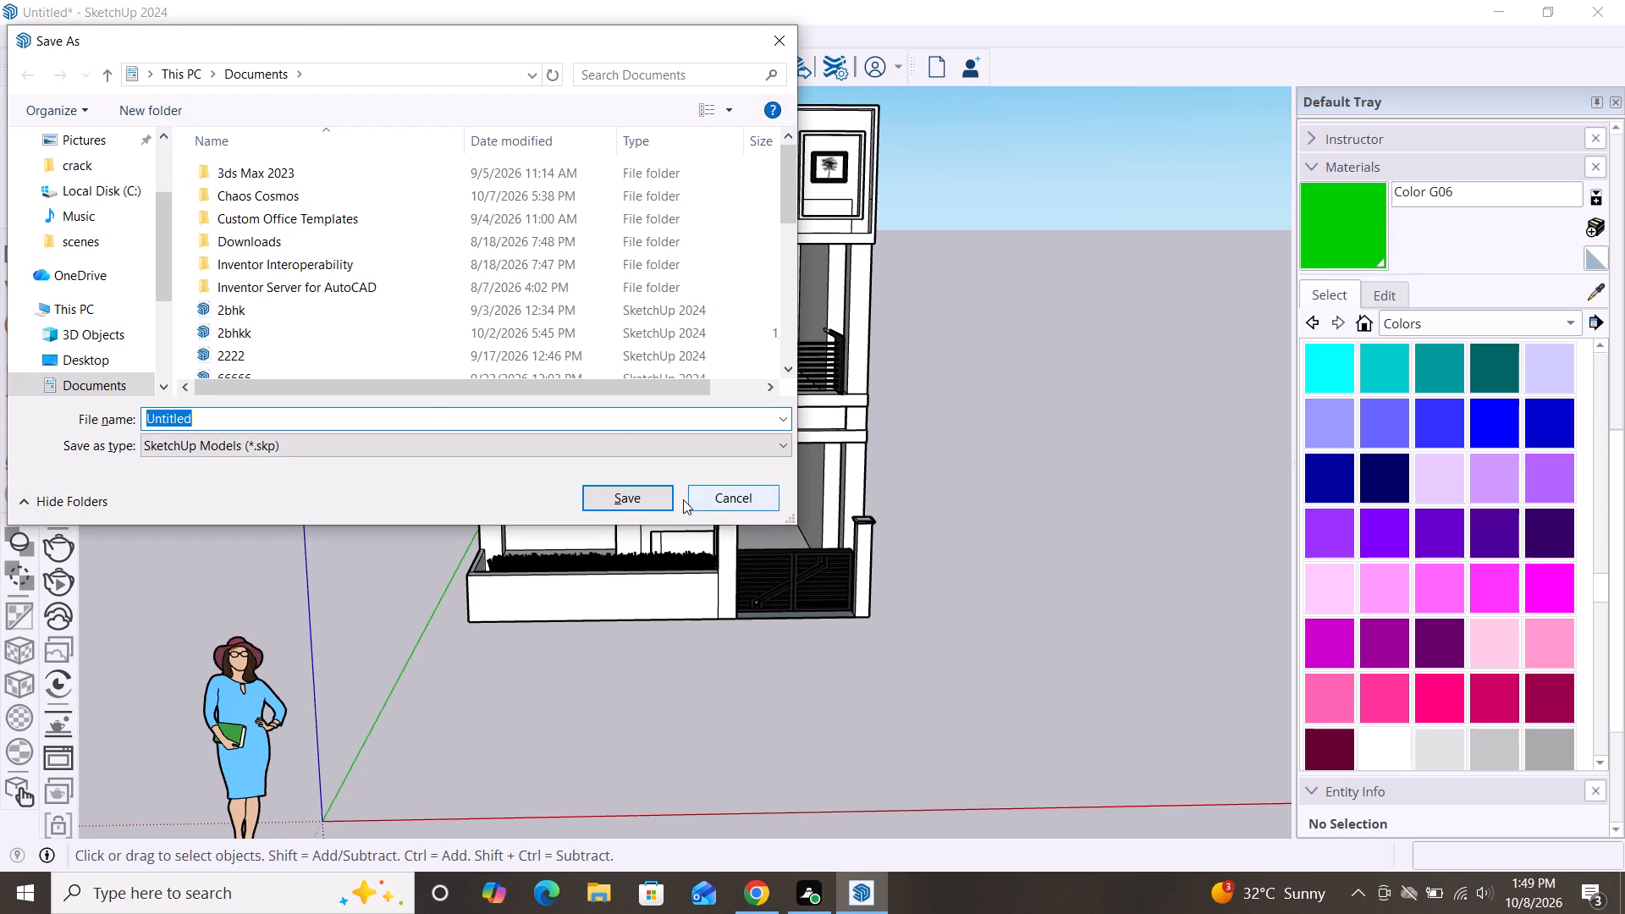
pyautogui.click(353, 416)
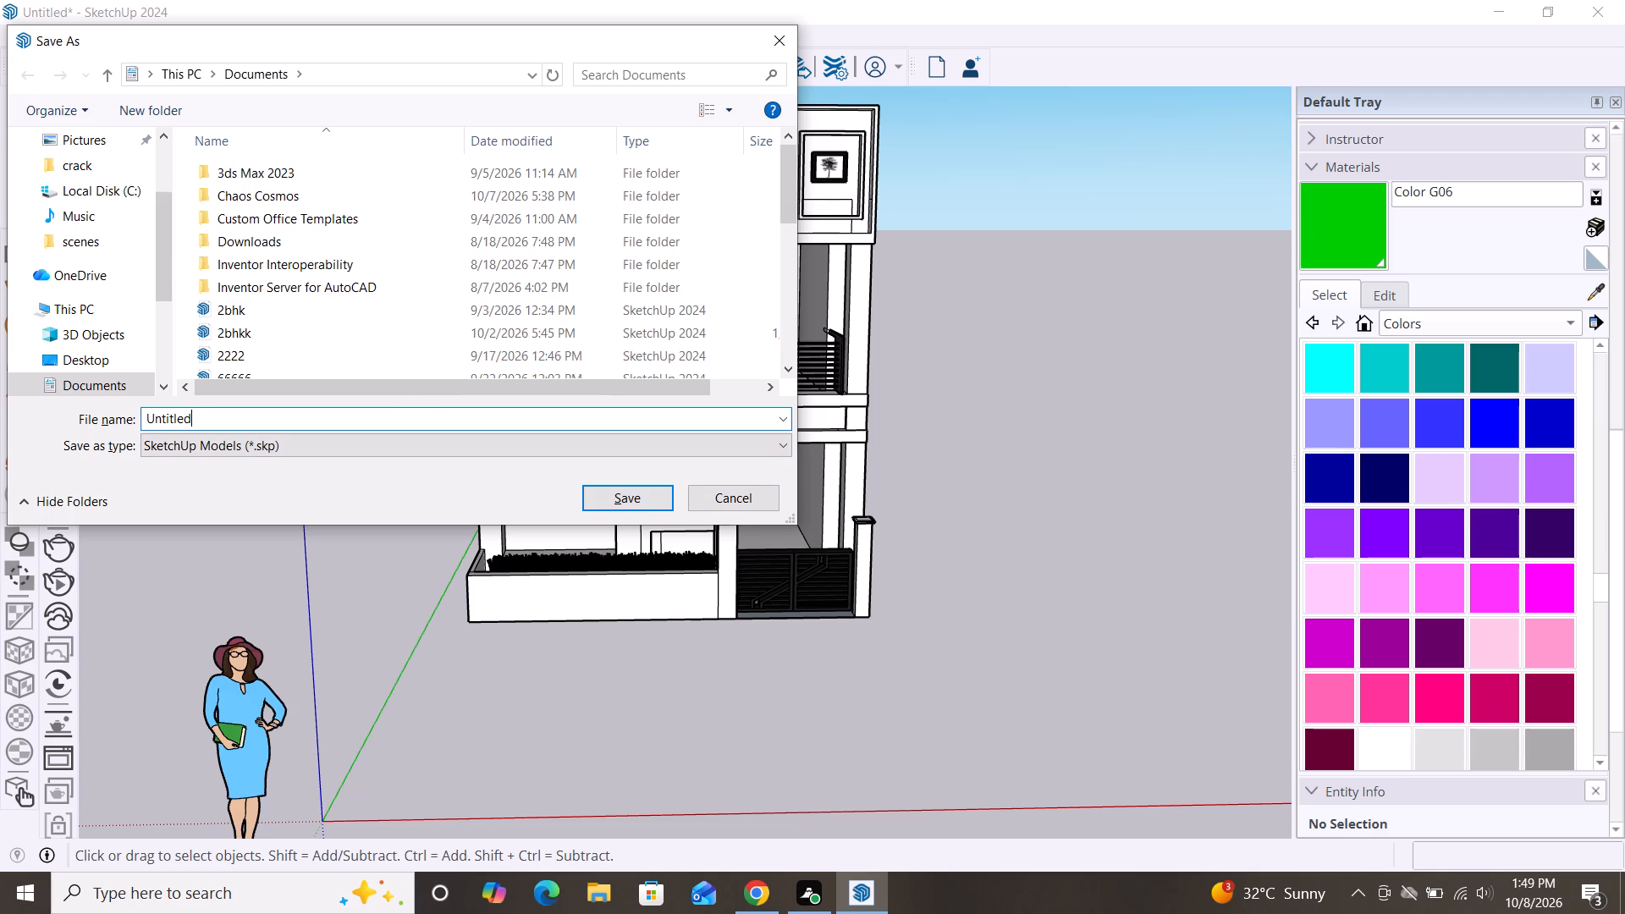
pyautogui.press('BackSpace')
pyautogui.press('BackSpace')
pyautogui.press('BackSpace')
pyautogui.press('BackSpace')
pyautogui.press('BackSpace')
pyautogui.press('BackSpace')
pyautogui.press('BackSpace')
pyautogui.press('BackSpace')
pyautogui.press('BackSpace')
pyautogui.write('plan')
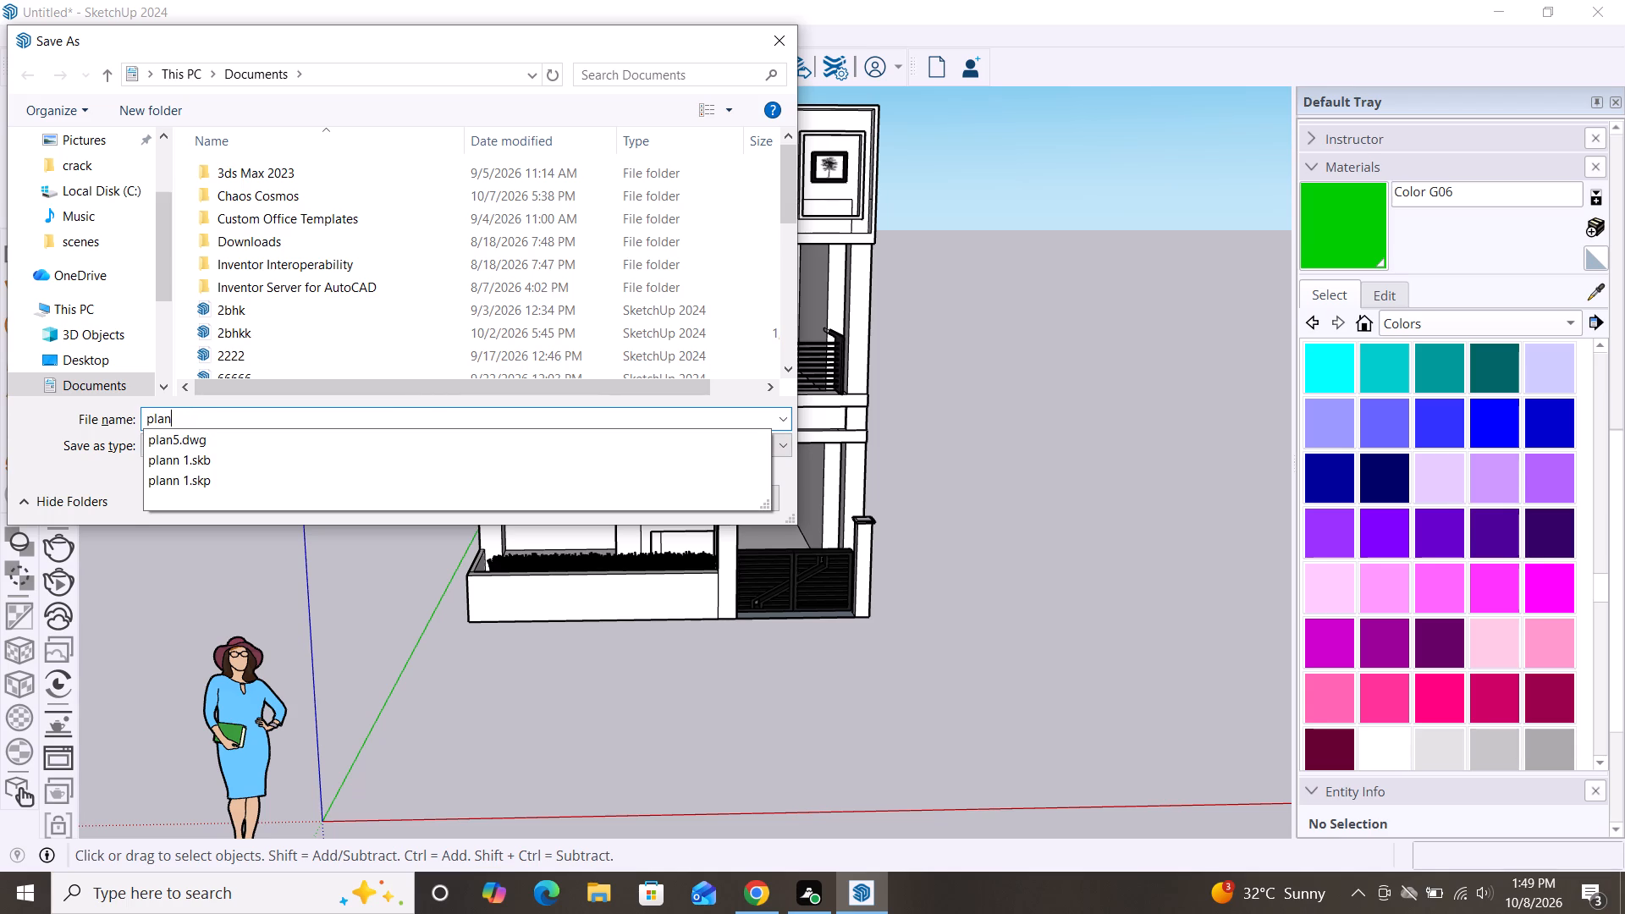
pyautogui.press('n')
pyautogui.press('2')
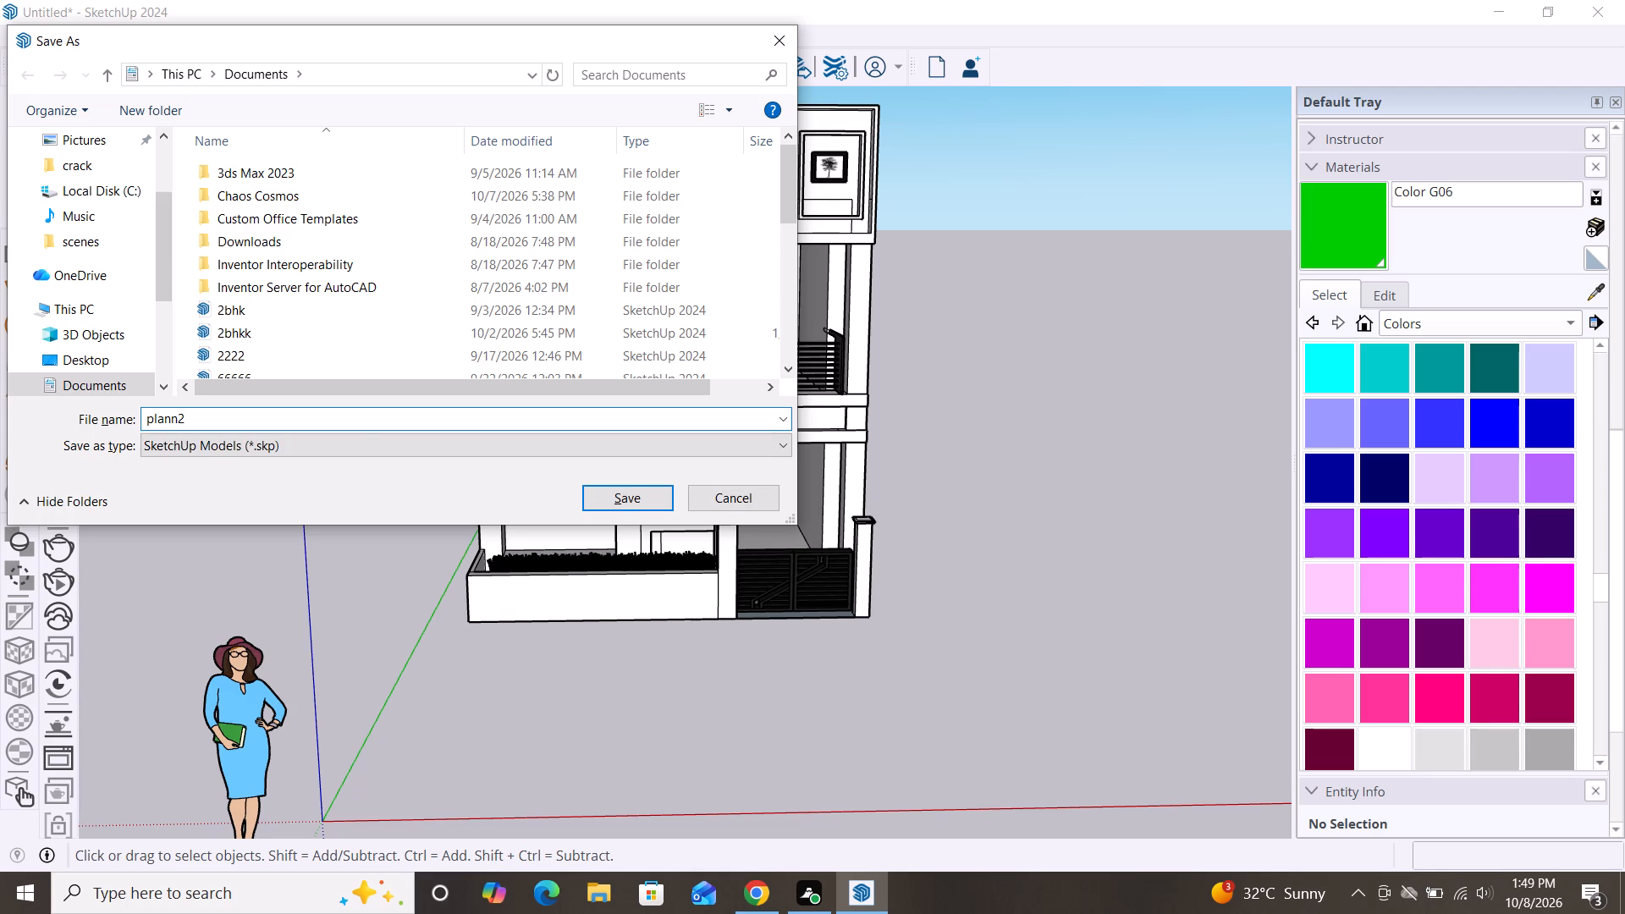
pyautogui.click(641, 497)
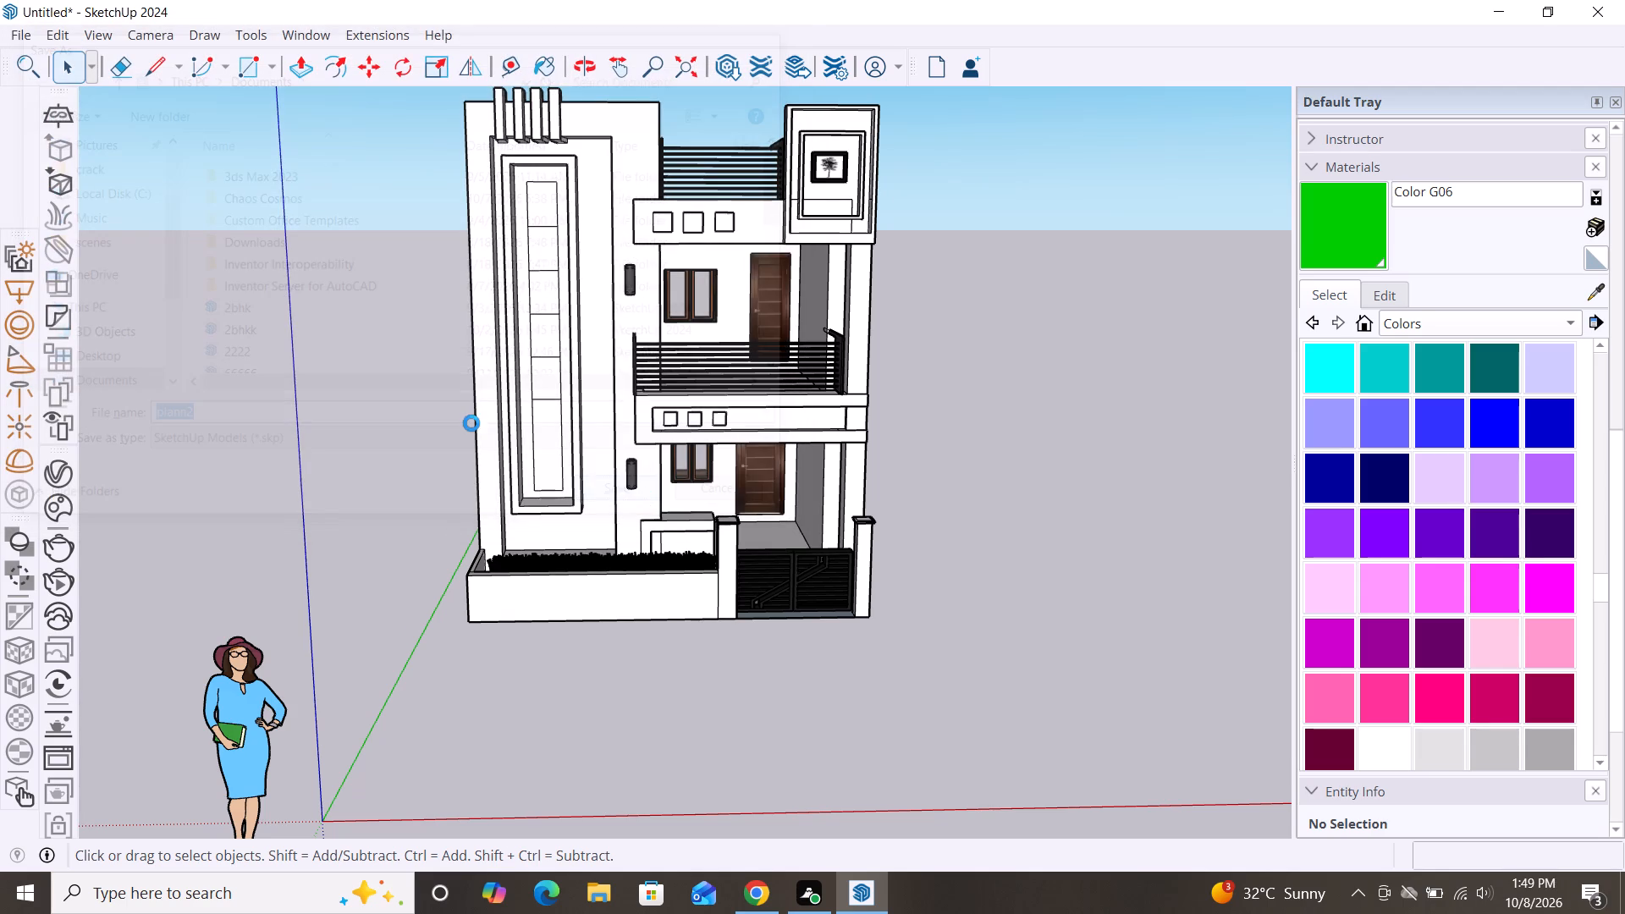
# Paint the outer band of the framed rooftop panel above the balconies with the orange Color C06.
pyautogui.scroll(-2, 471, 423)
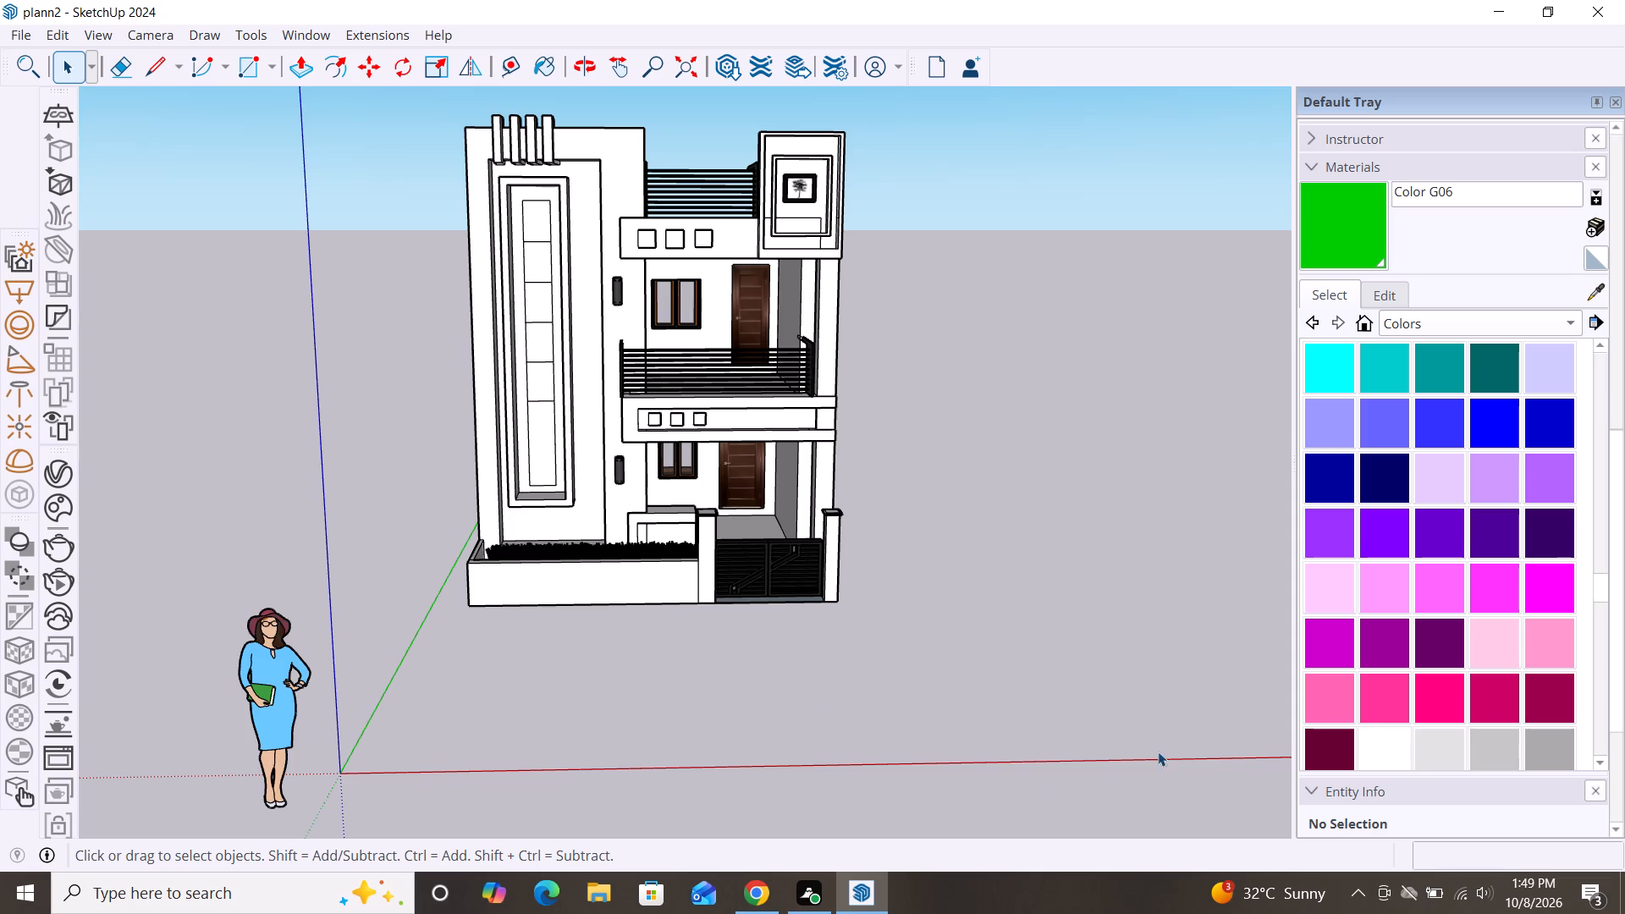
pyautogui.scroll(-4, 1456, 523)
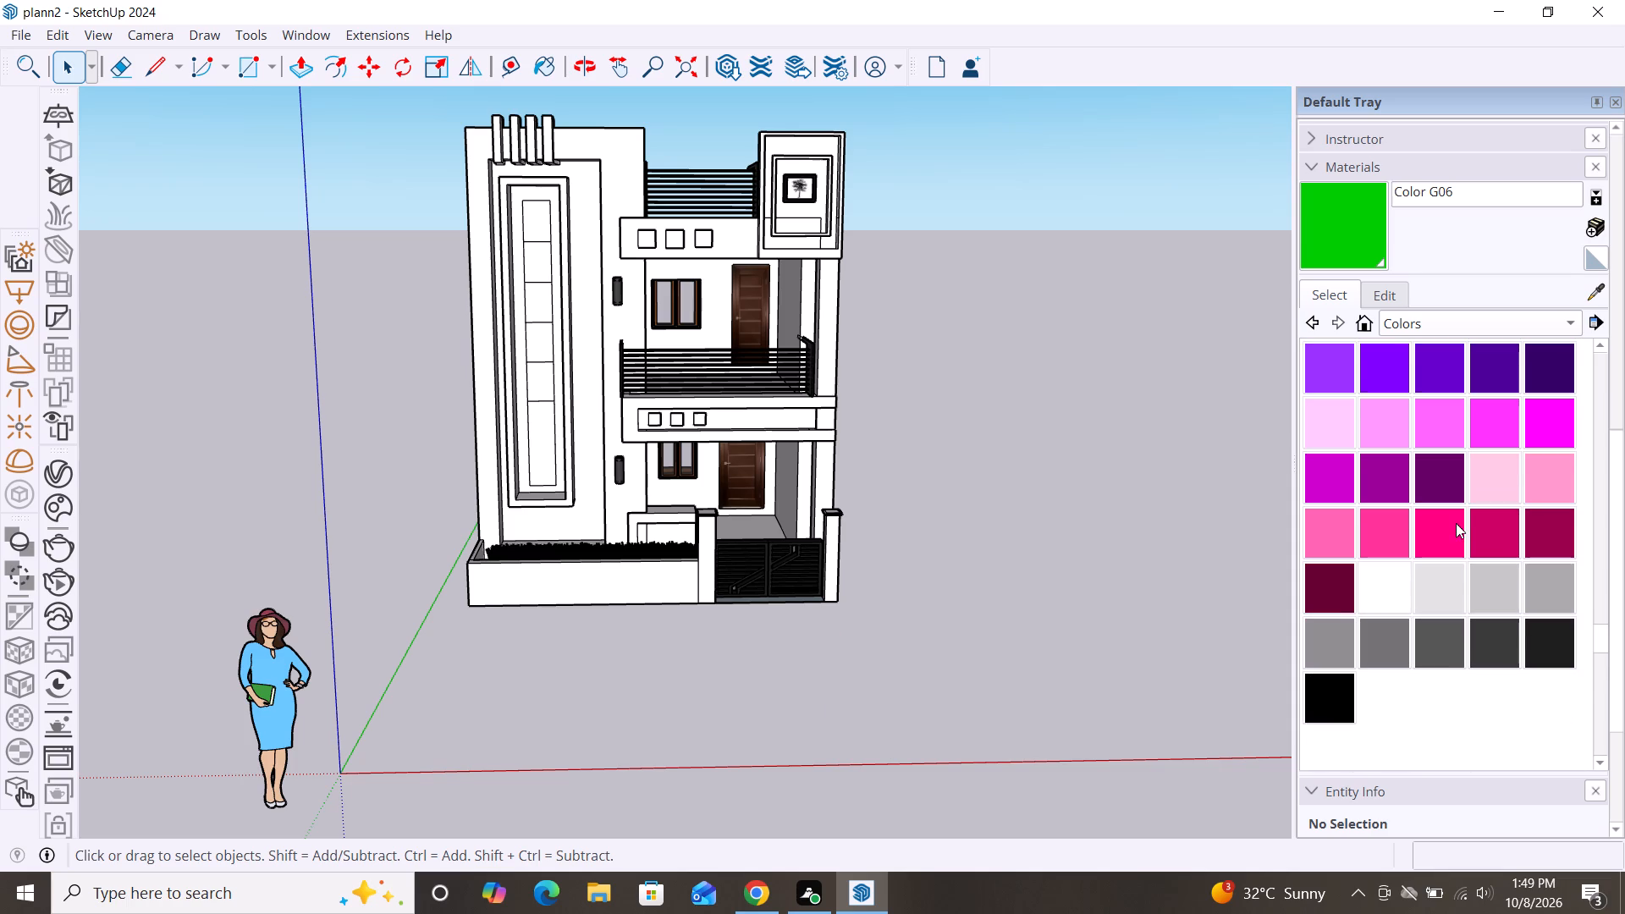
pyautogui.scroll(12, 1456, 523)
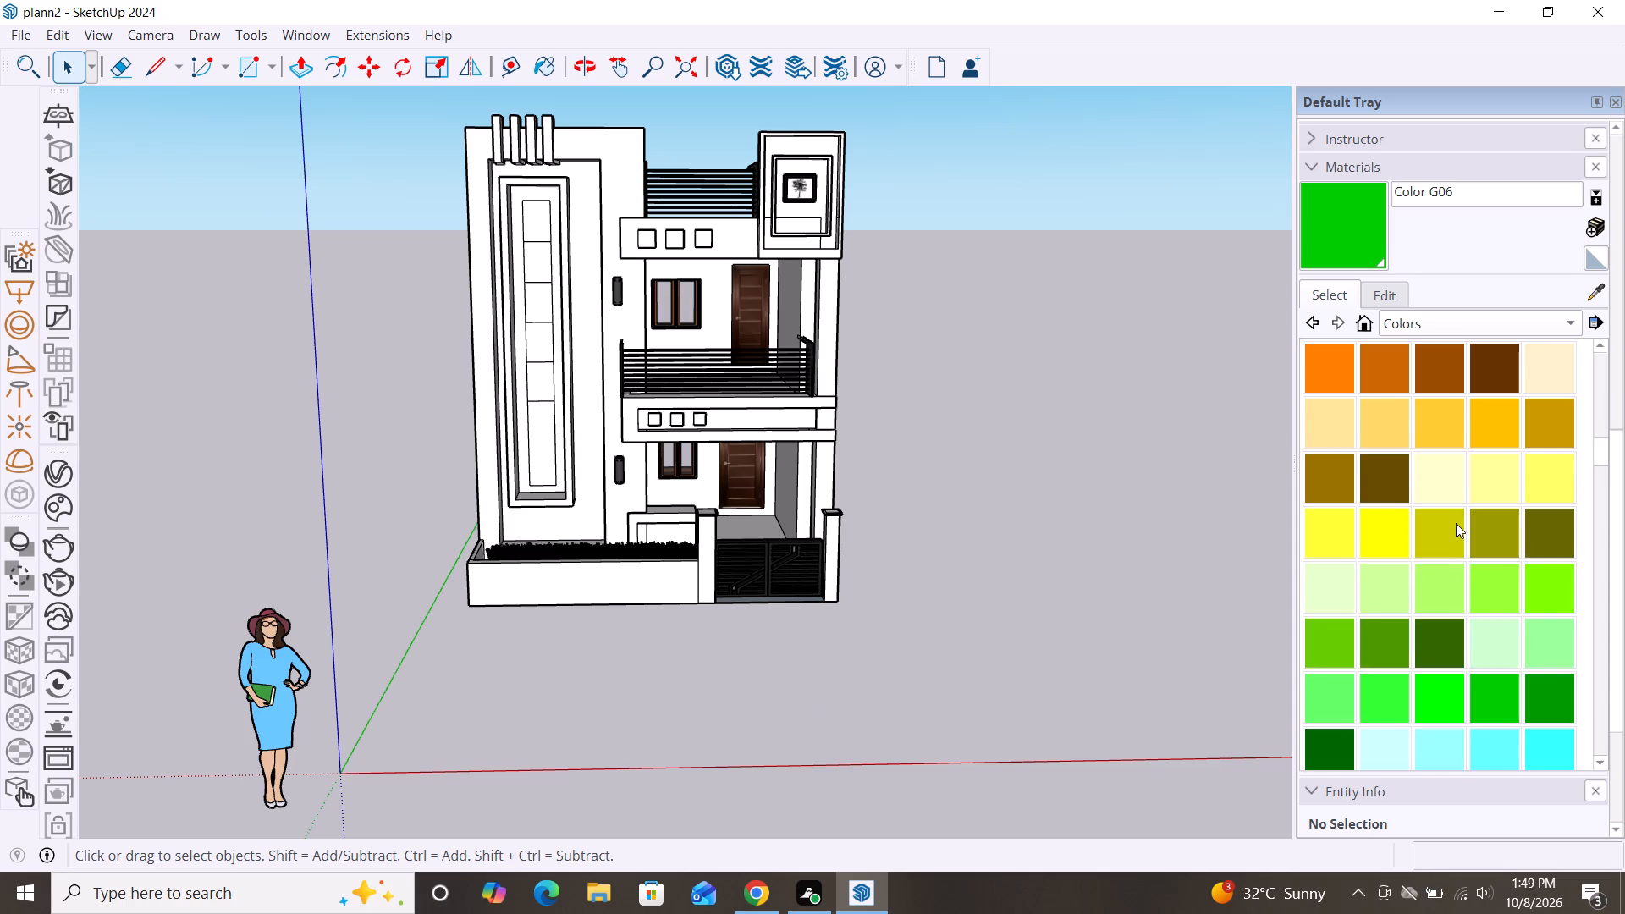
pyautogui.scroll(1, 1456, 523)
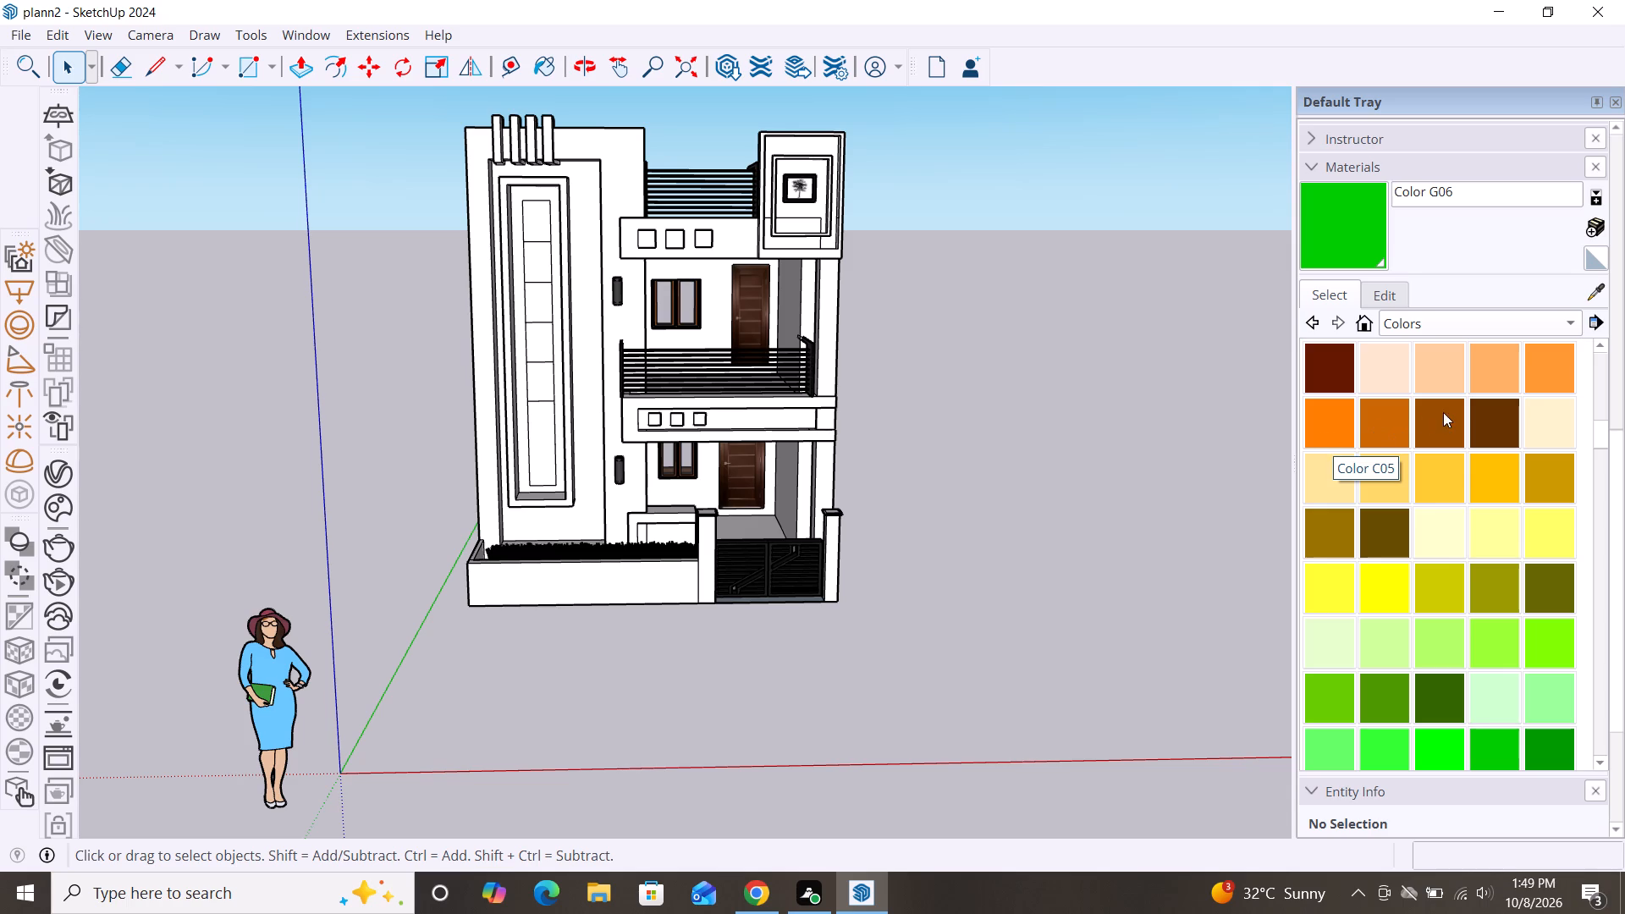
pyautogui.click(1397, 432)
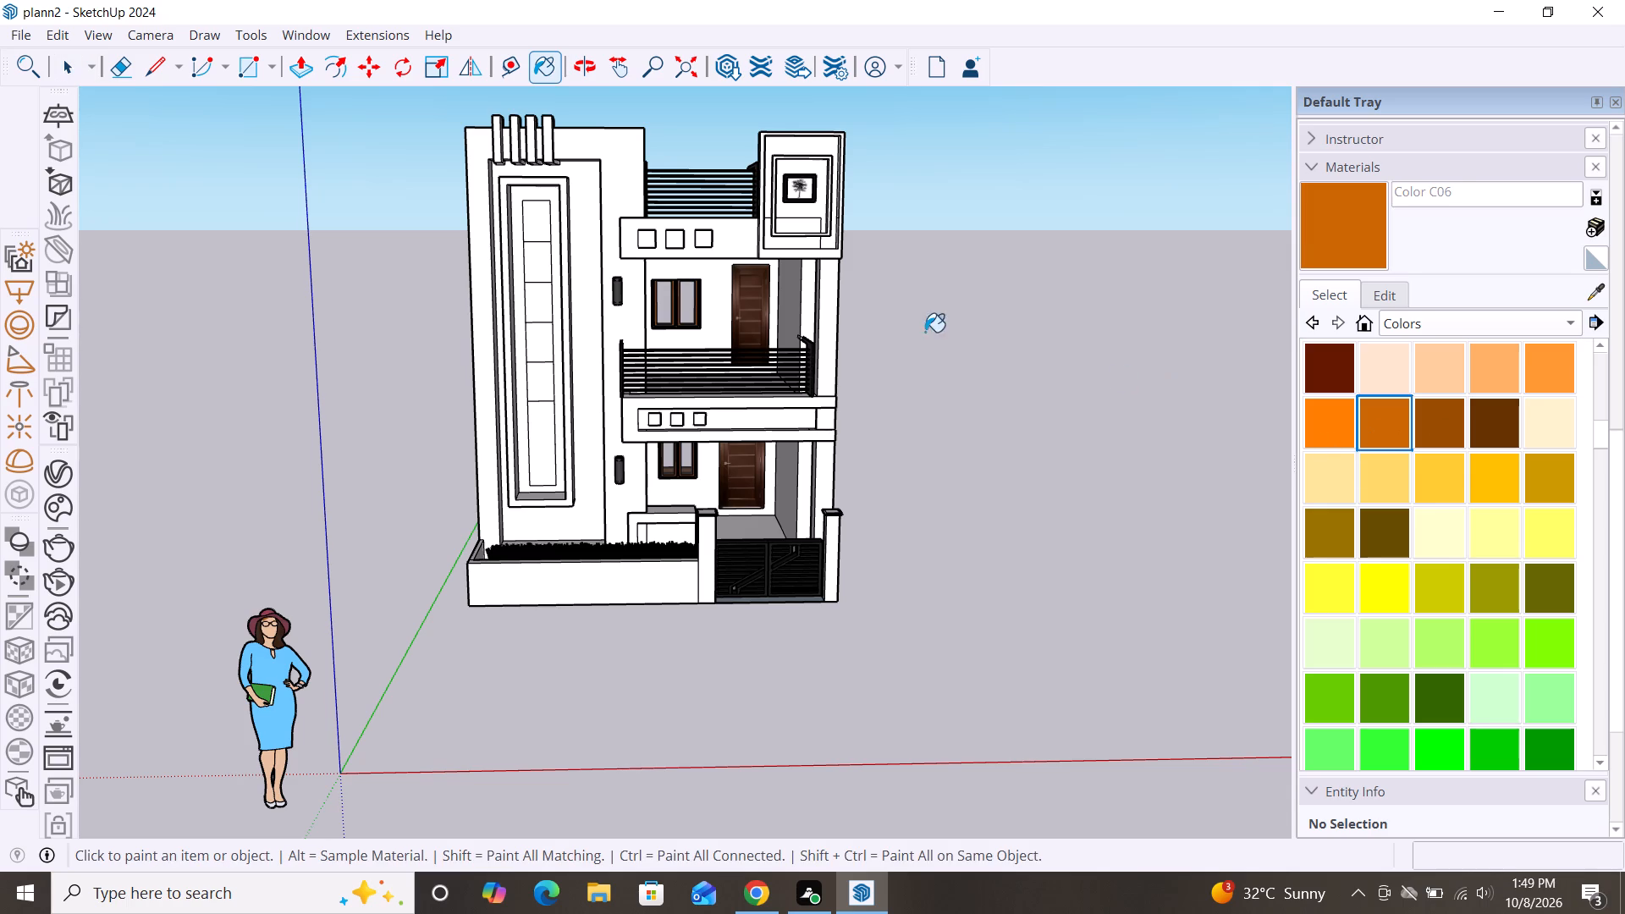
pyautogui.scroll(8, 781, 153)
pyautogui.click(781, 151)
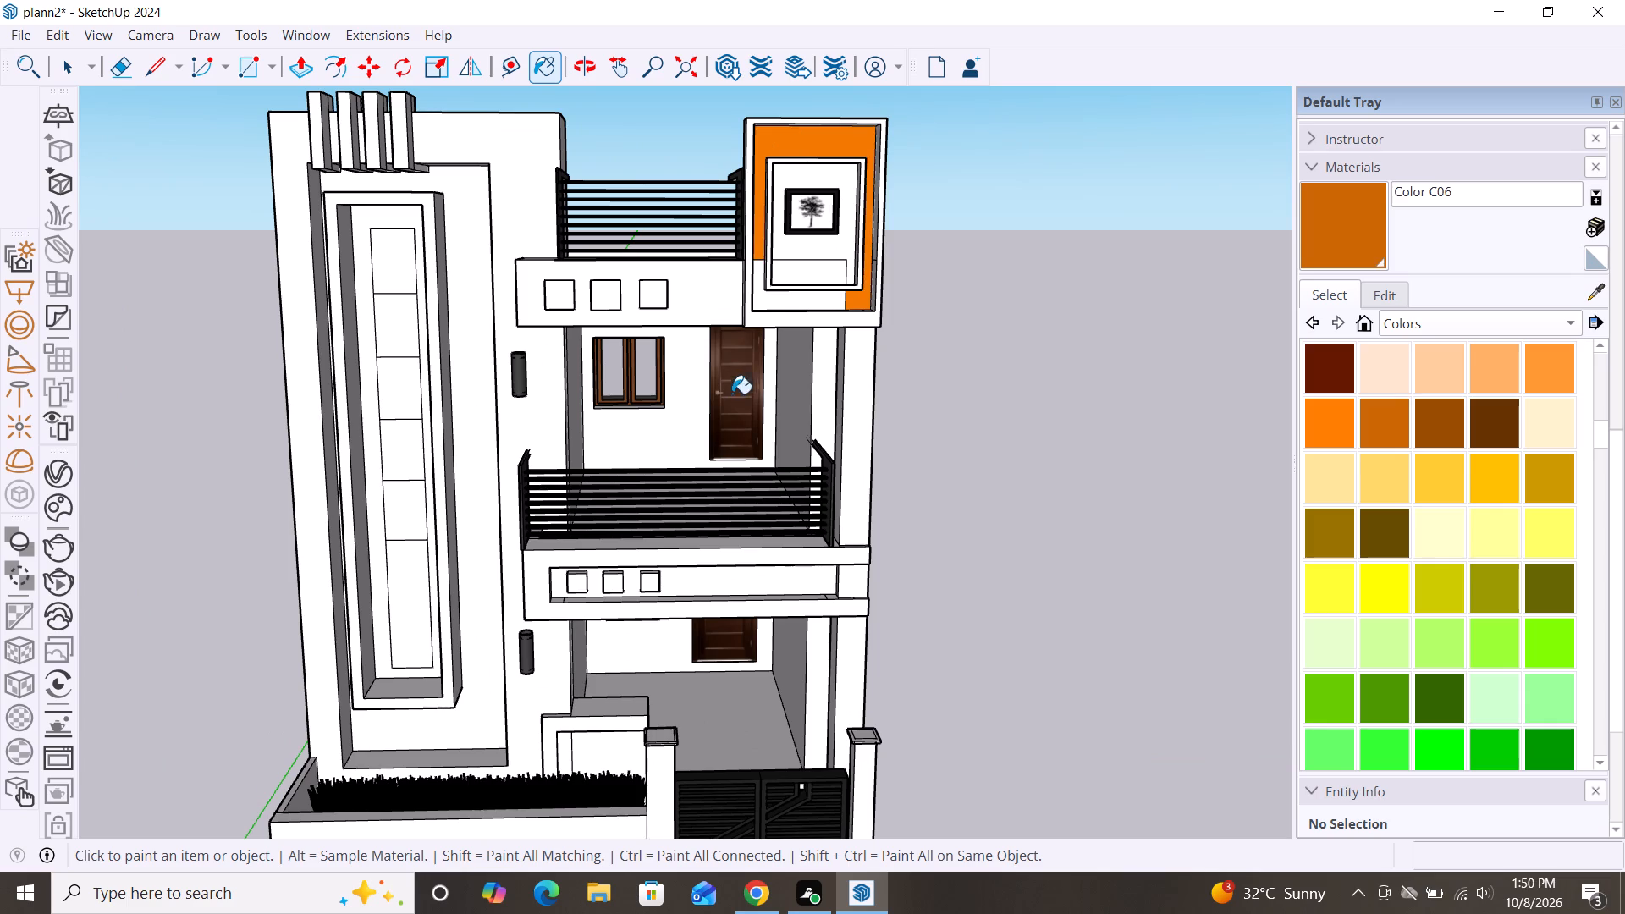
pyautogui.click(769, 309)
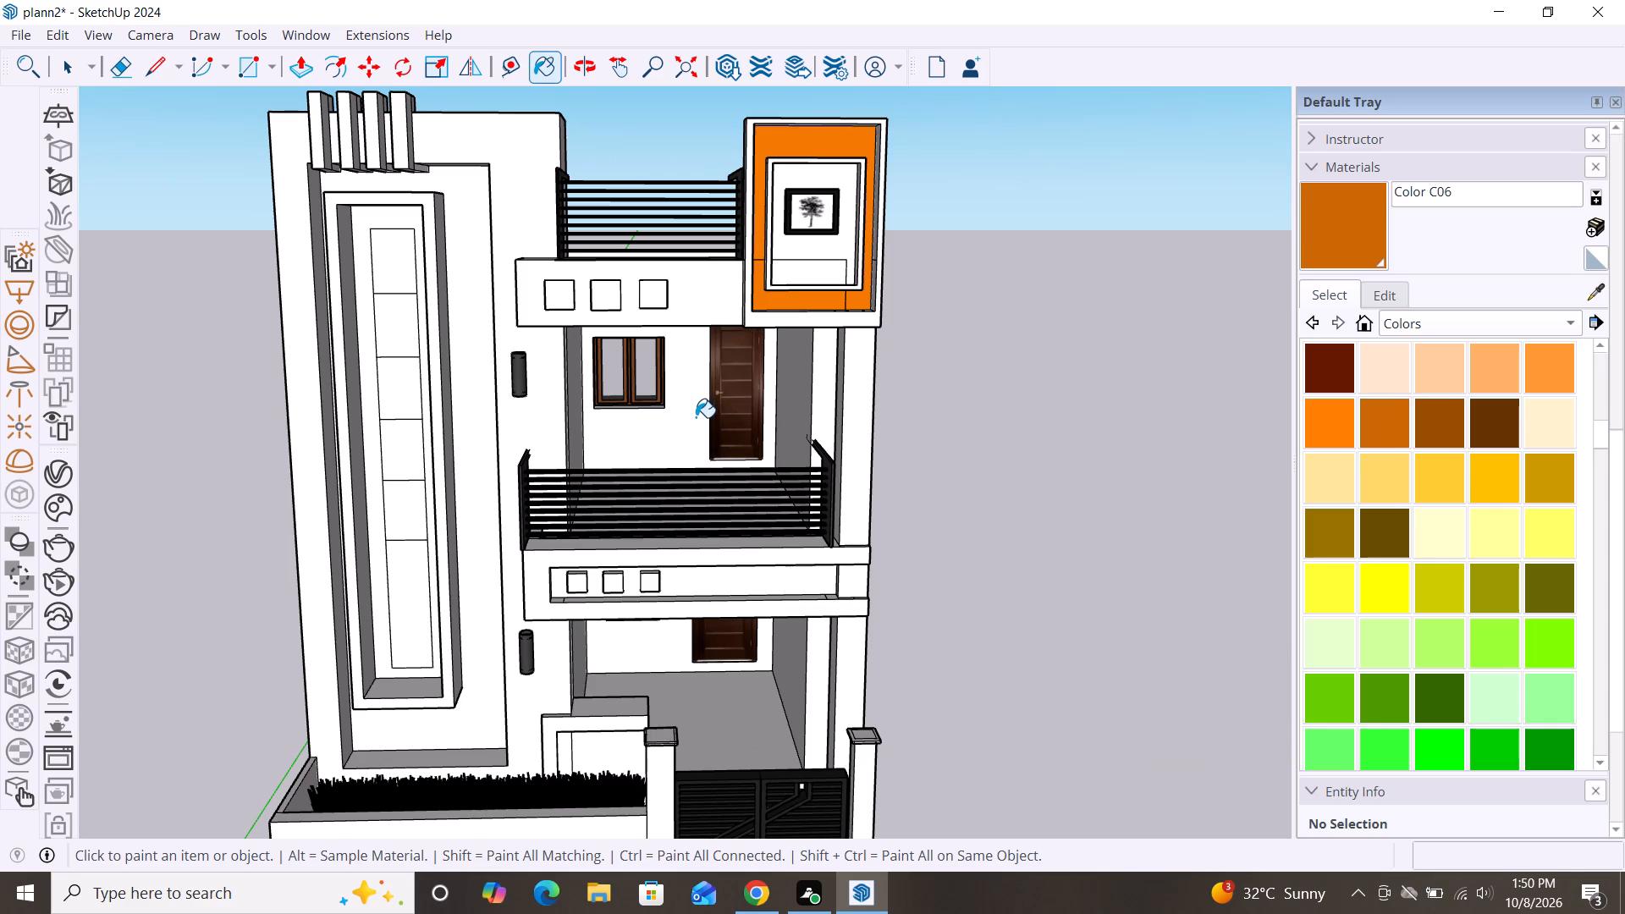
# Paint the inner faces of the rooftop panel around the tree picture with Color C06.
pyautogui.click(820, 289)
pyautogui.click(831, 260)
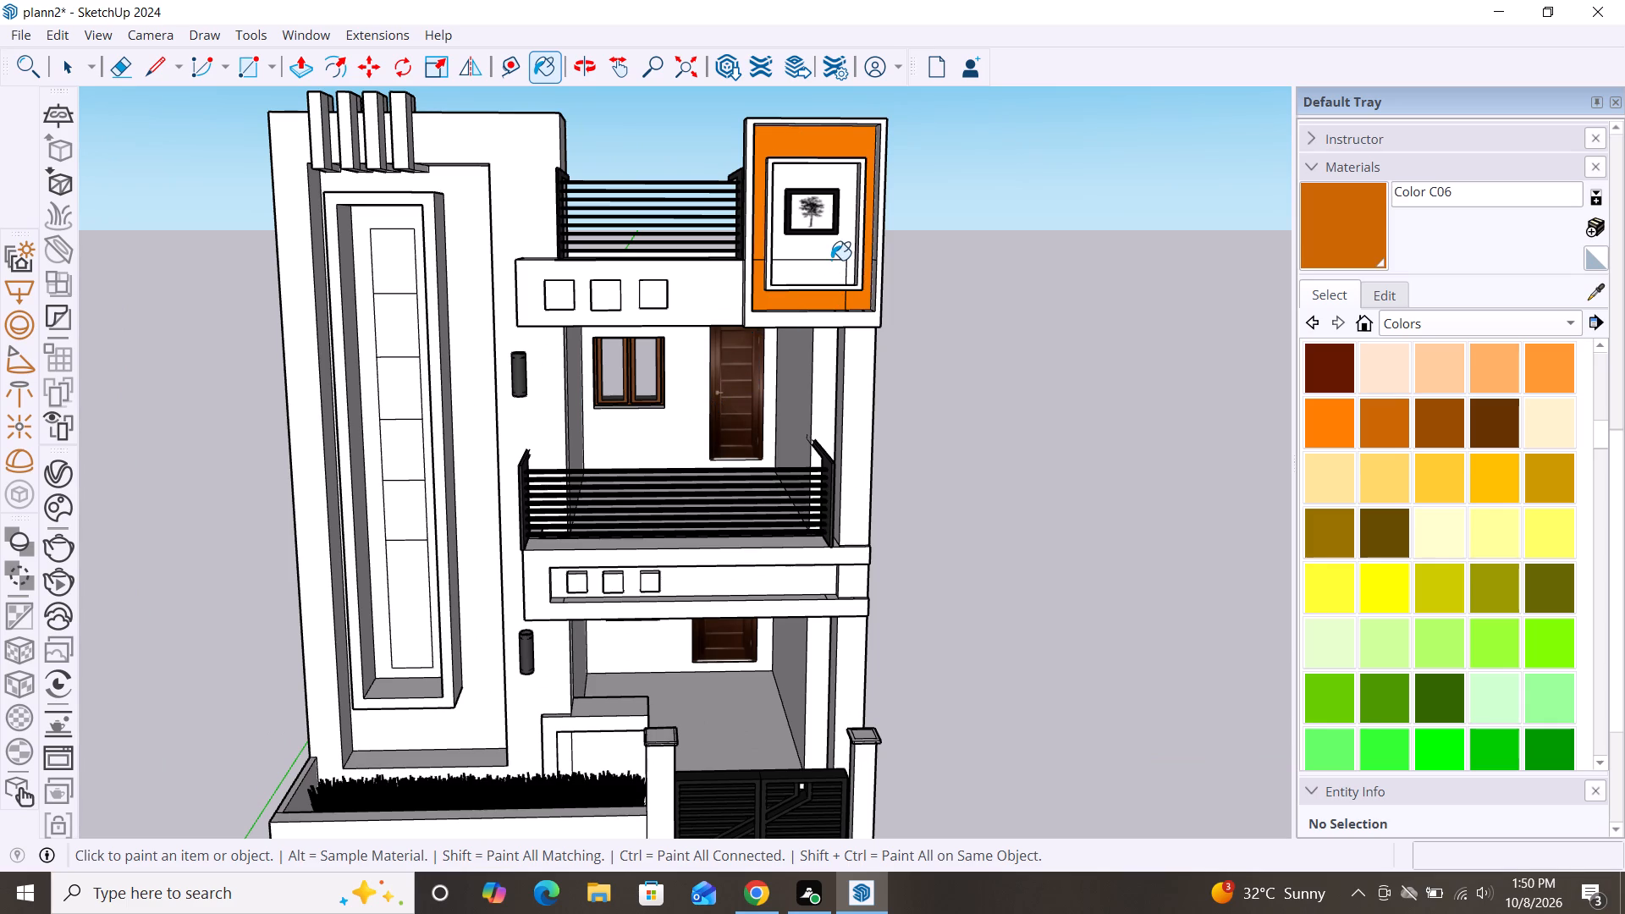
pyautogui.click(828, 276)
pyautogui.click(845, 257)
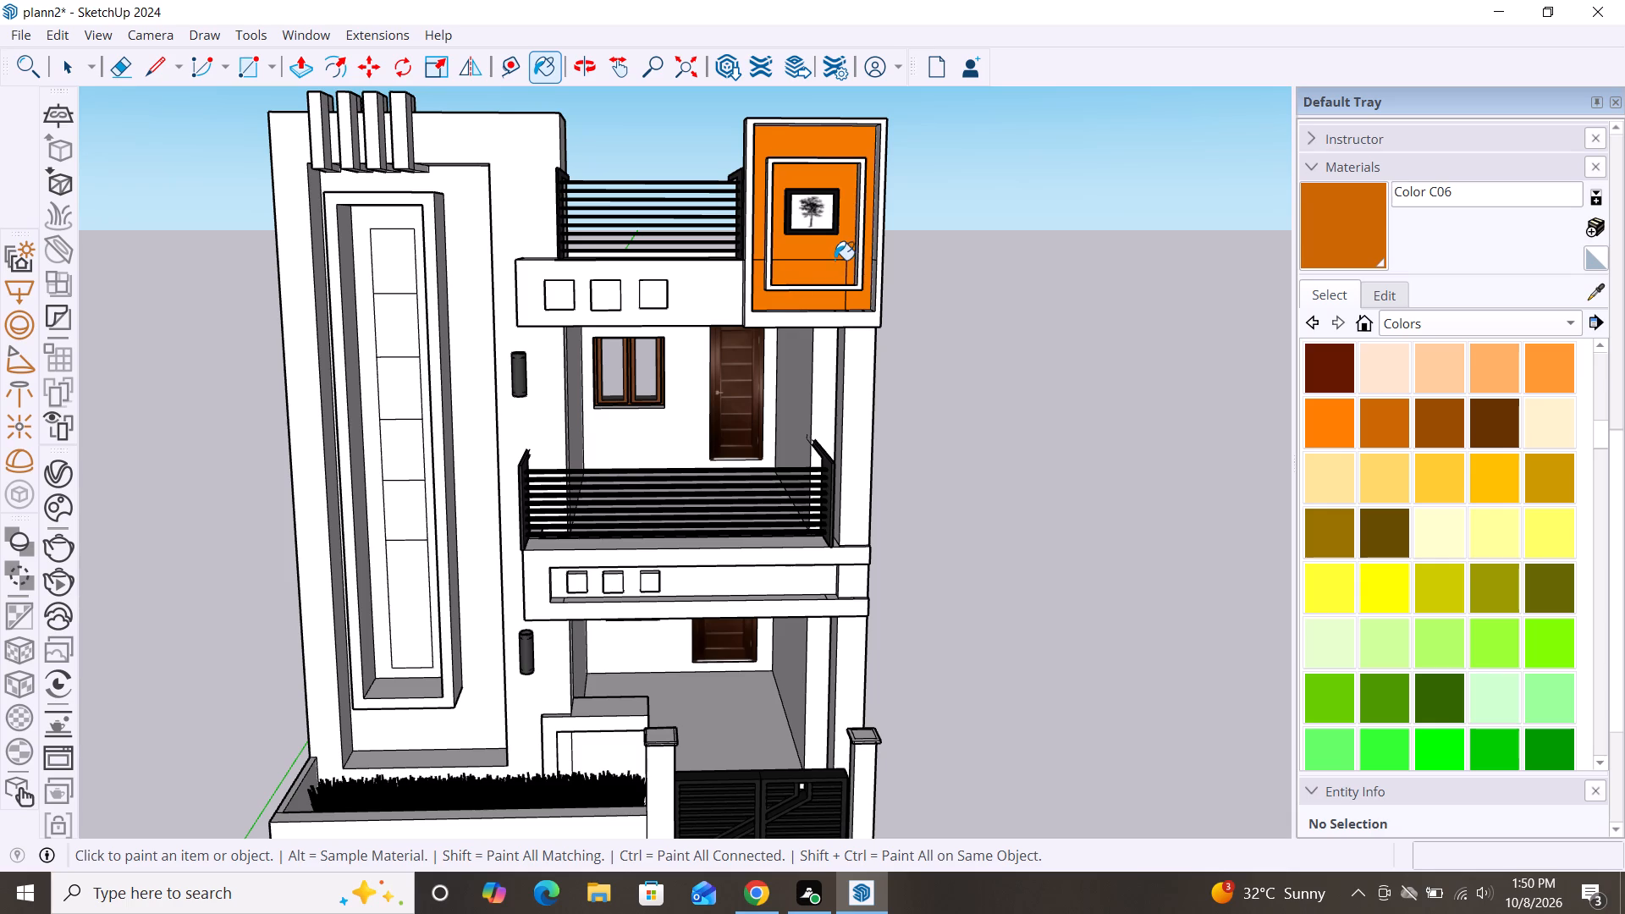
pyautogui.scroll(-3, 721, 326)
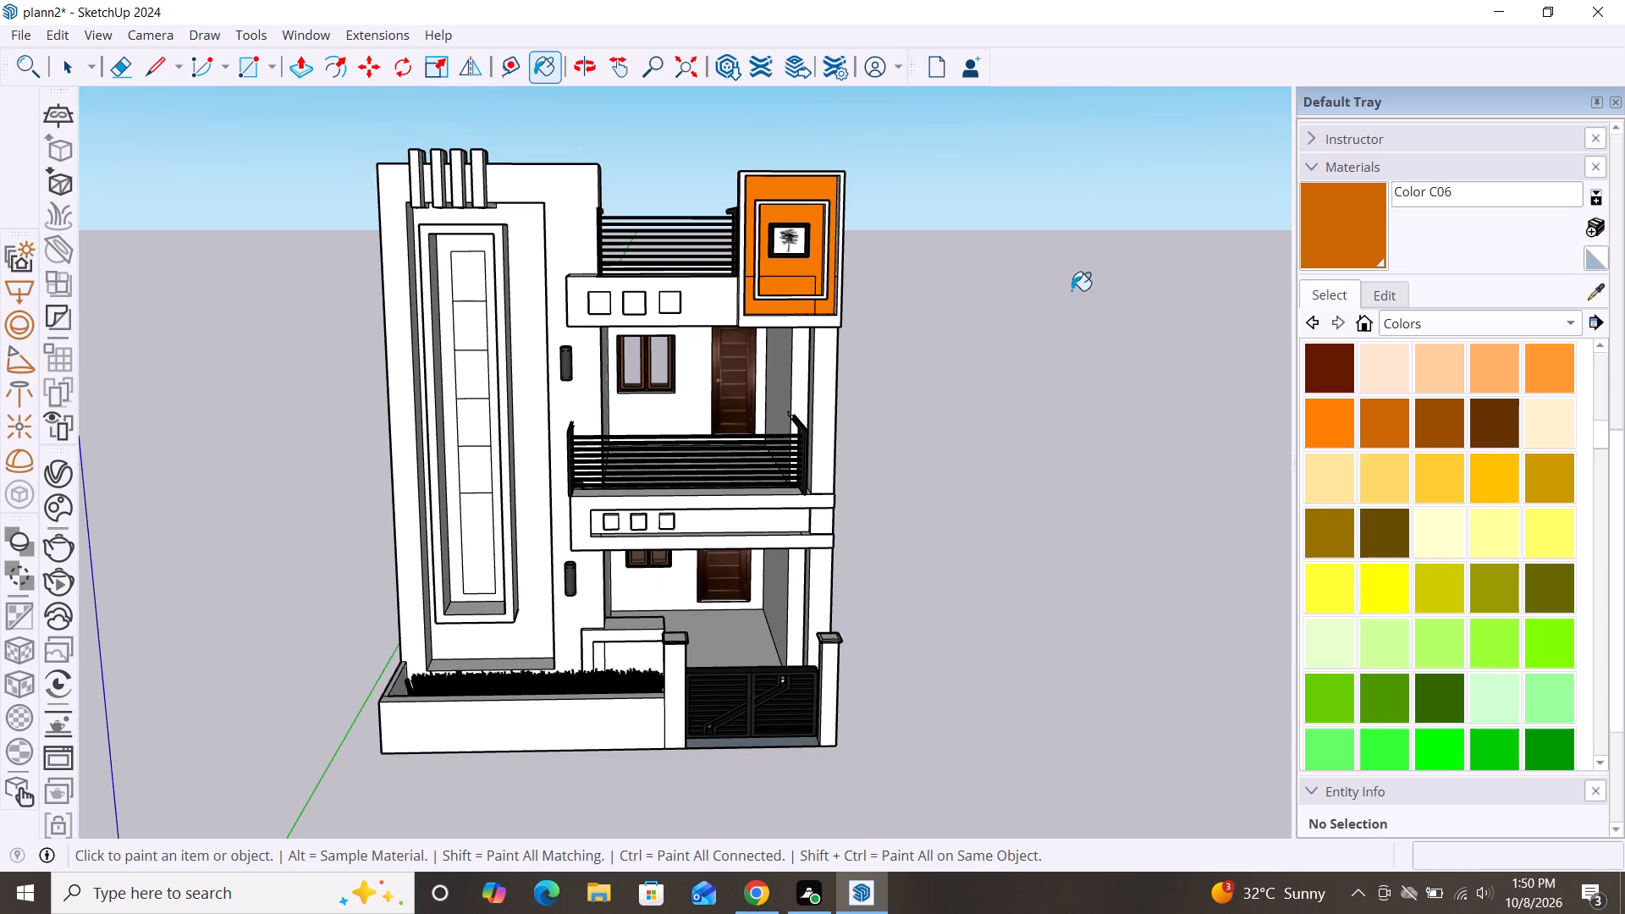
pyautogui.press('space')
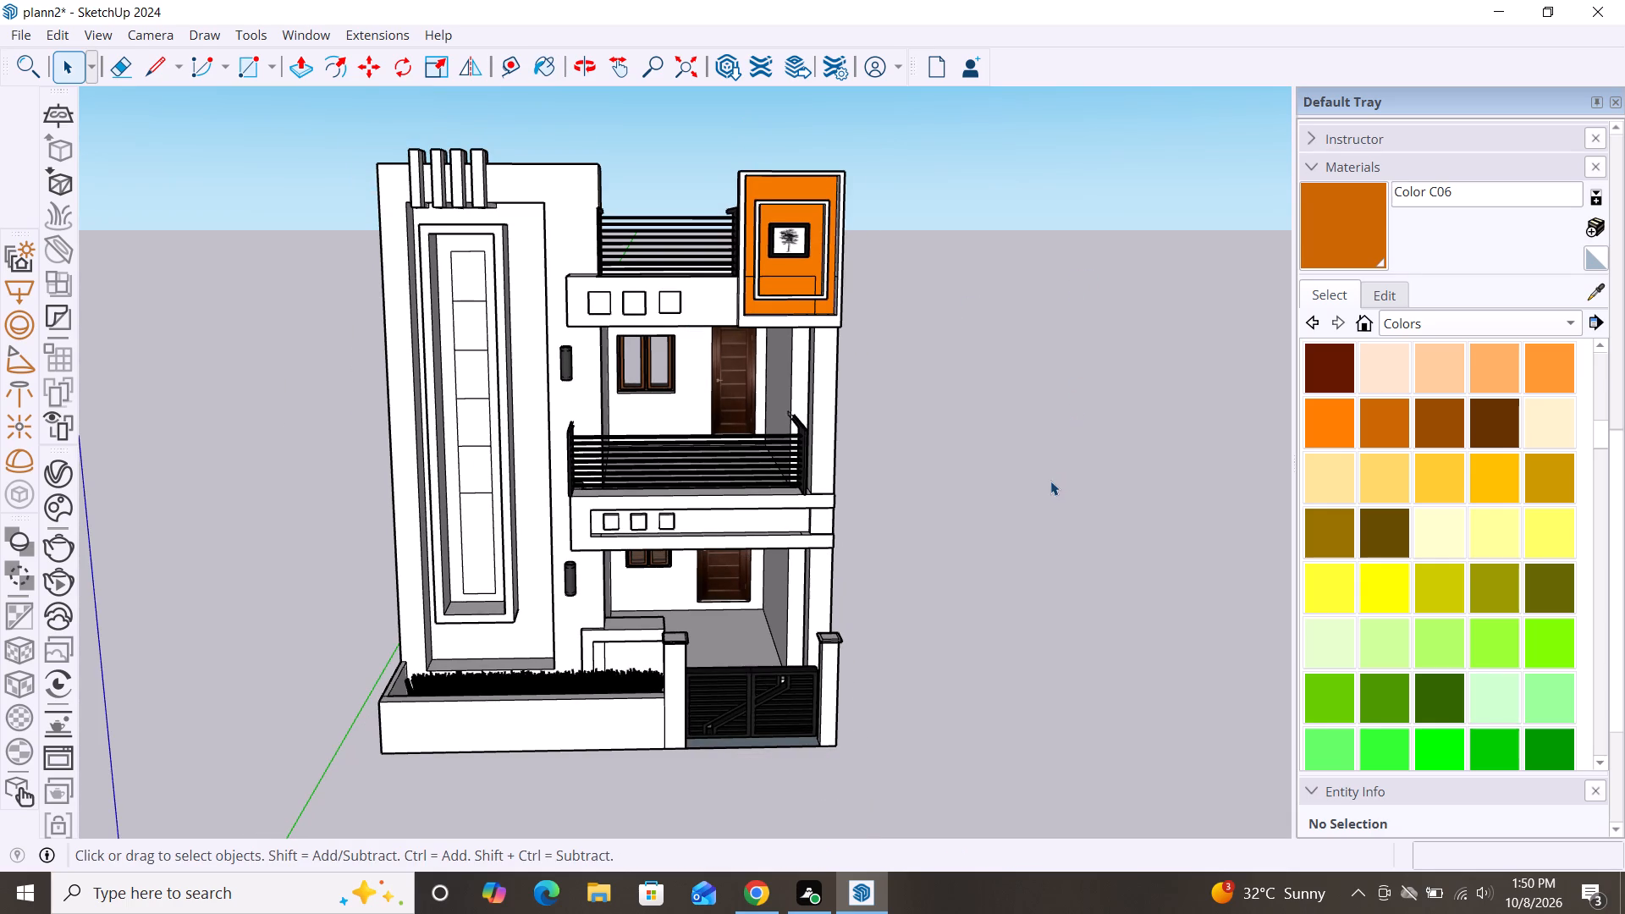
# Edit Color C06 and set its green value to 122.
pyautogui.keyDown('alt'); pyautogui.moveTo(1048, 481); pyautogui.dragTo(969, 416, button='middle'); pyautogui.keyUp('alt')
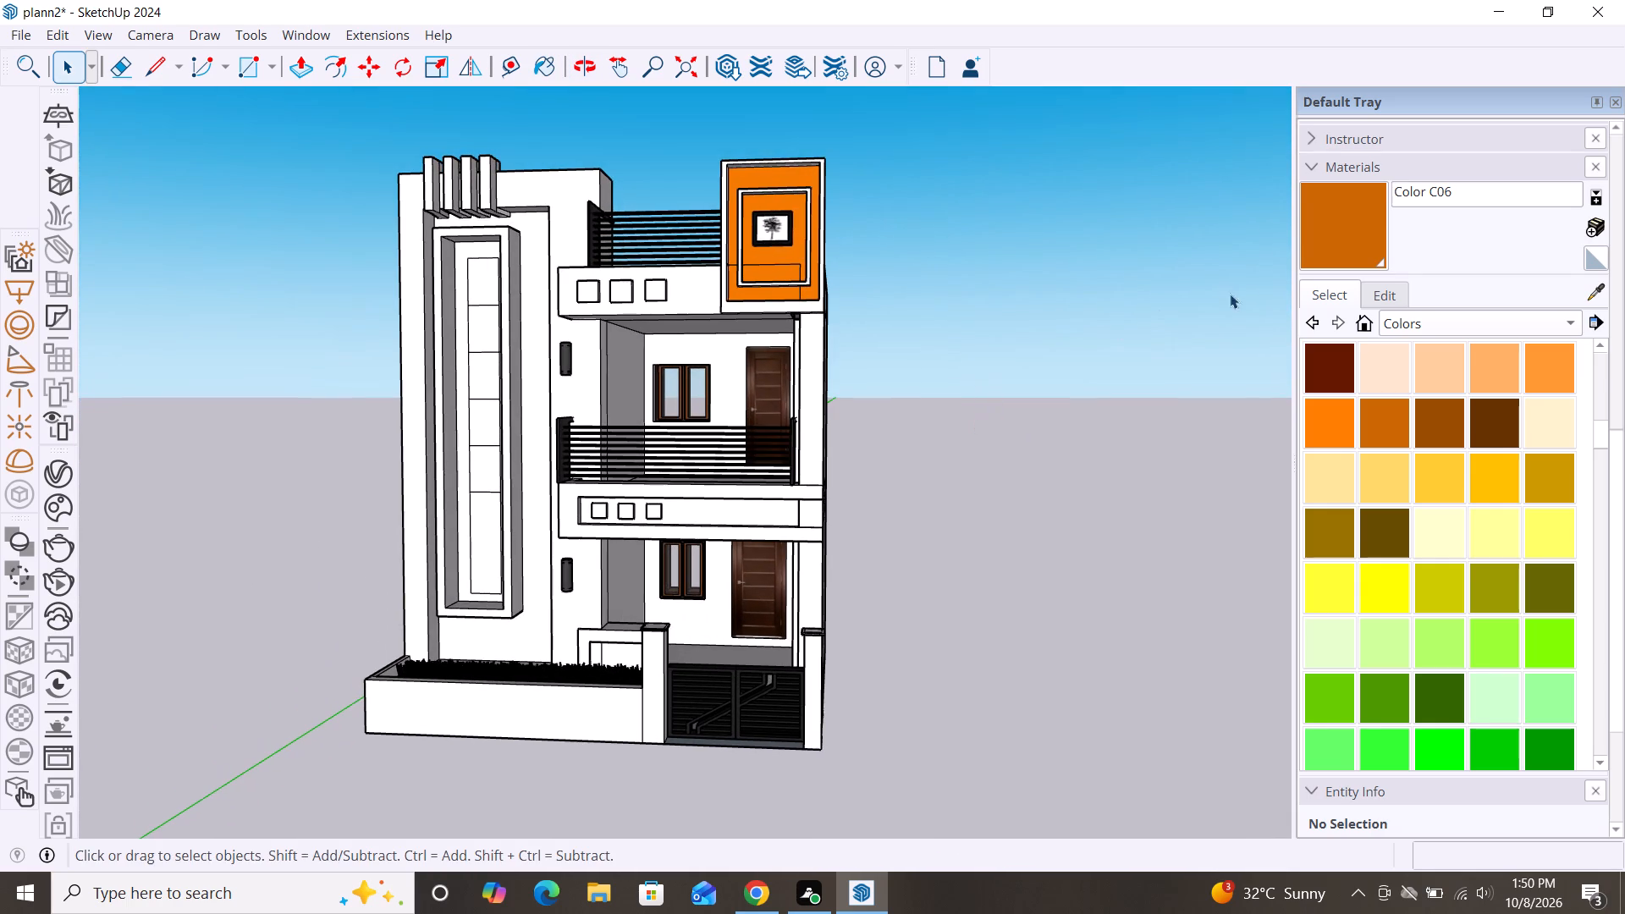
pyautogui.click(1394, 298)
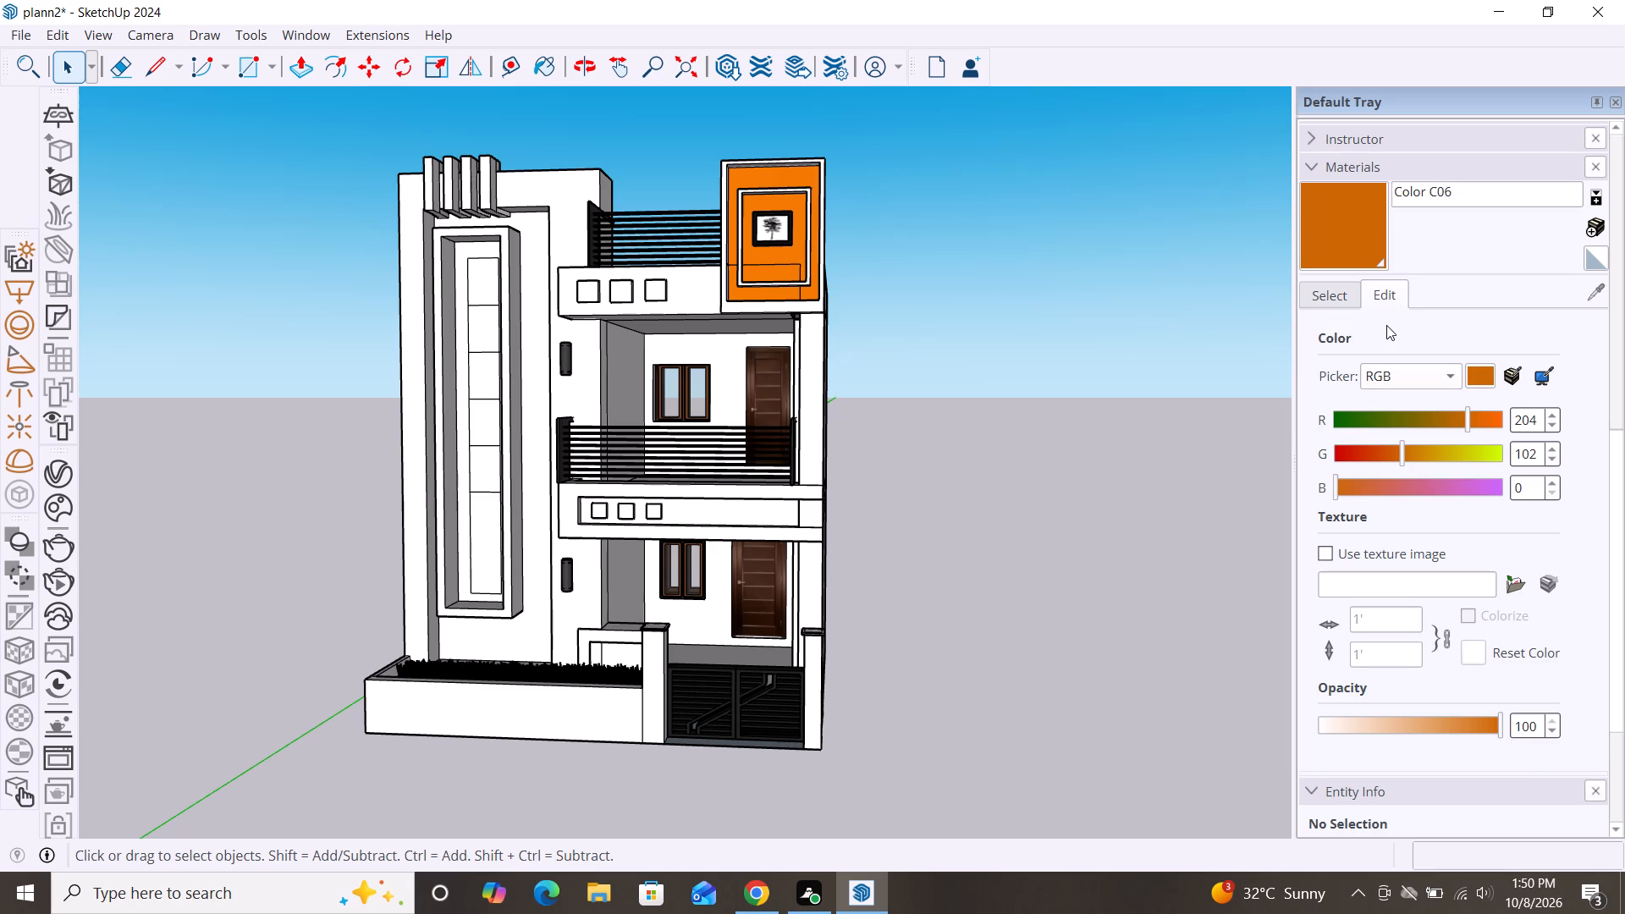
pyautogui.click(1387, 455)
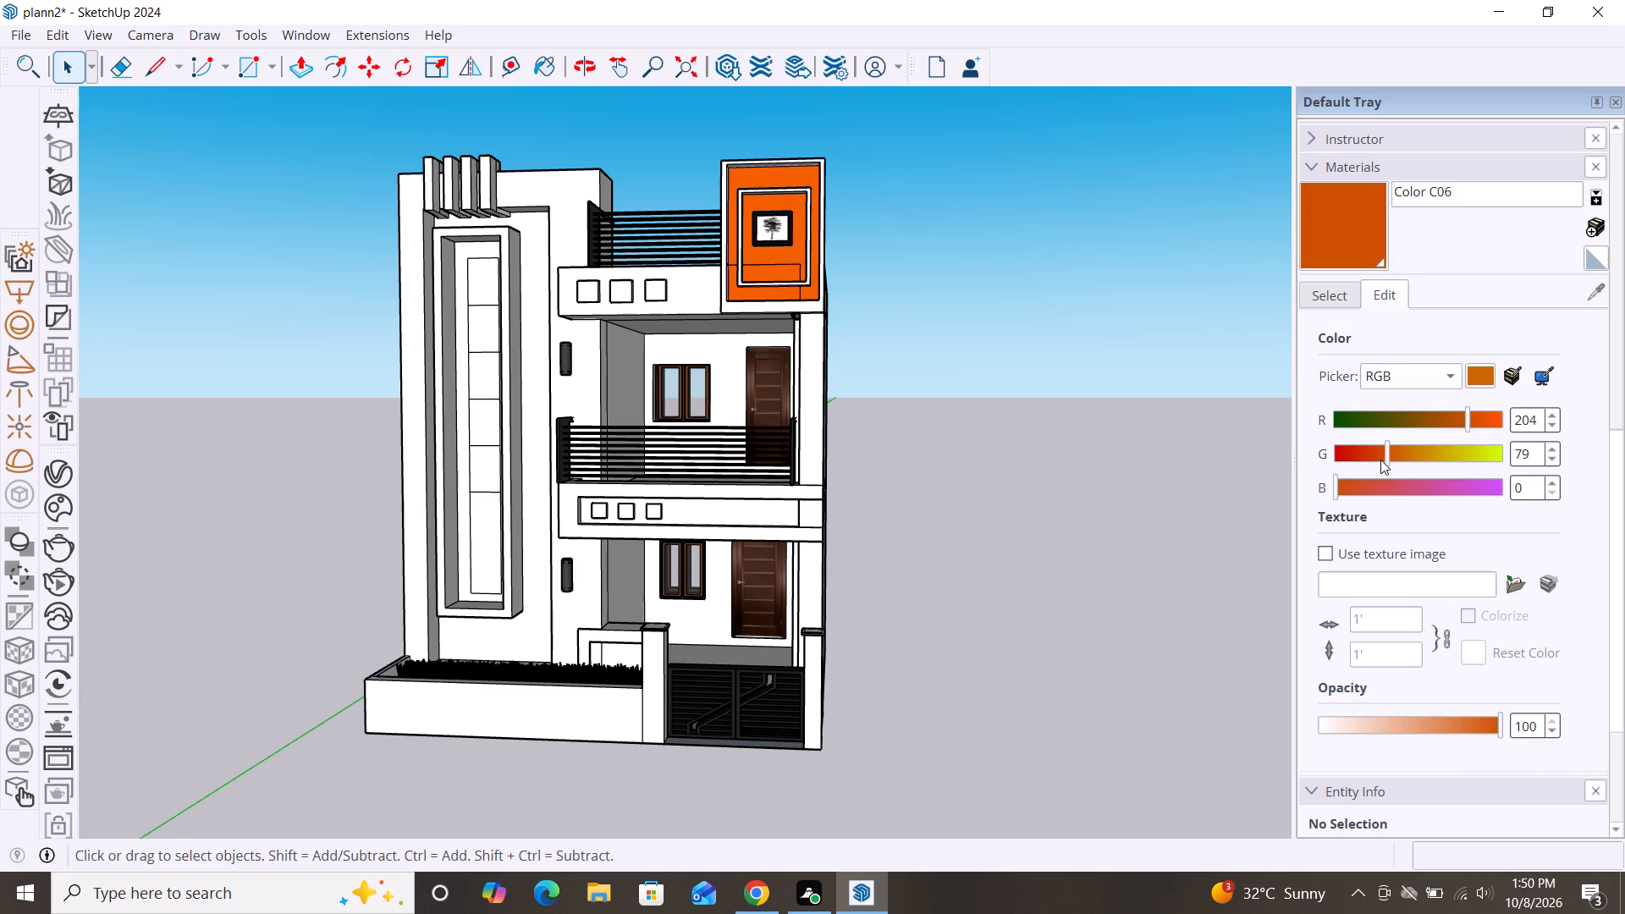
pyautogui.doubleClick(1363, 460)
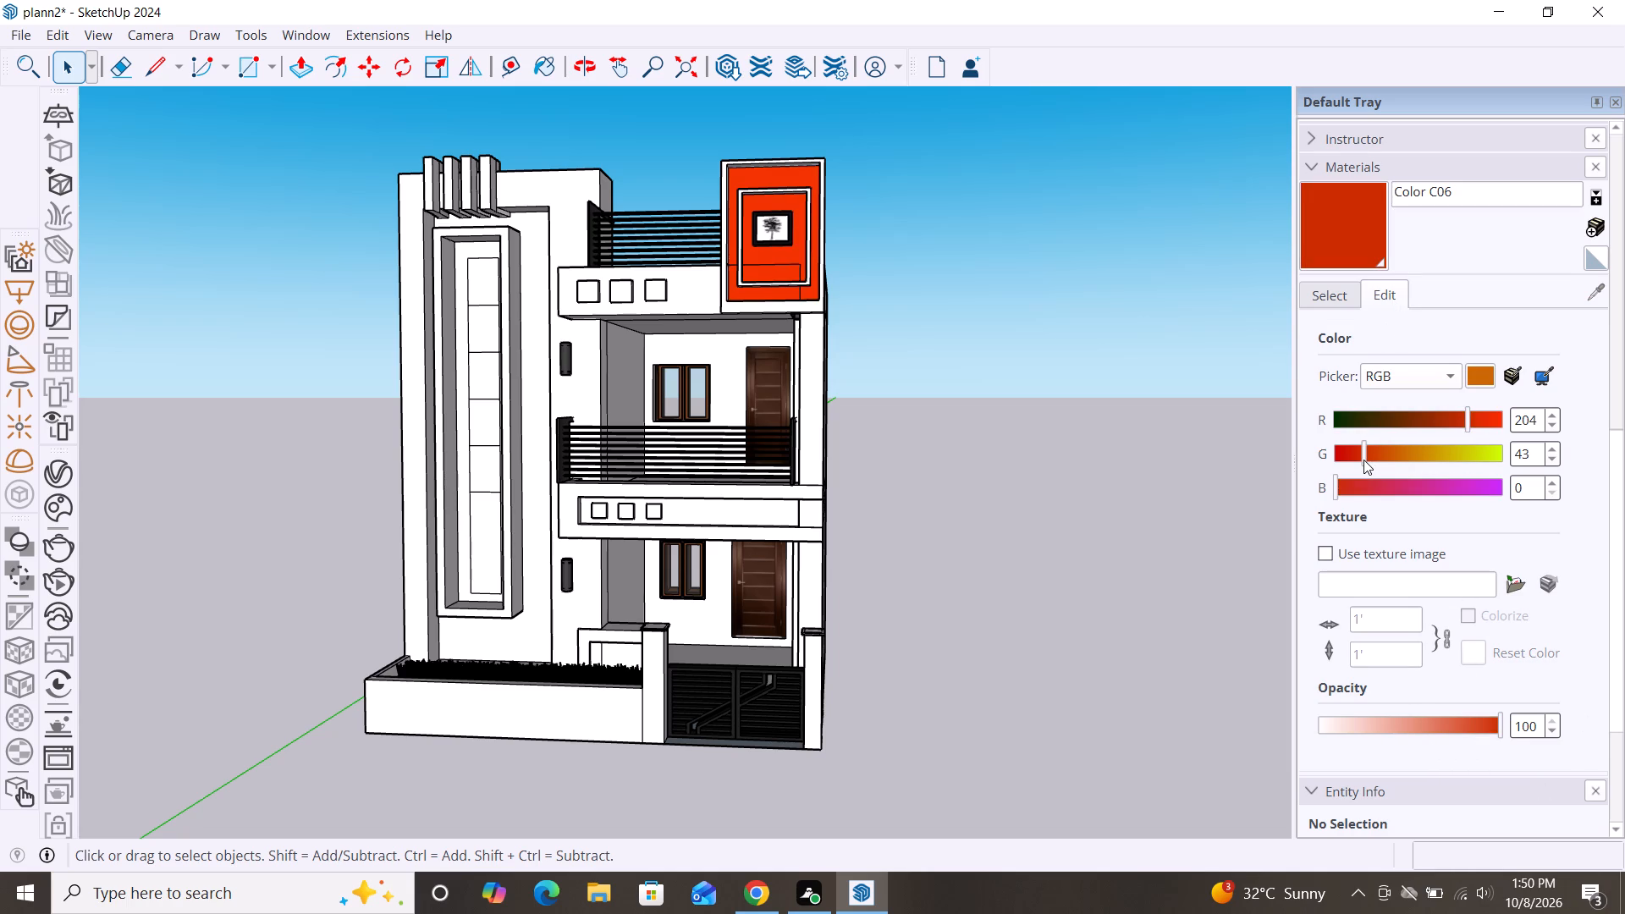
pyautogui.doubleClick(1375, 454)
pyautogui.click(1400, 444)
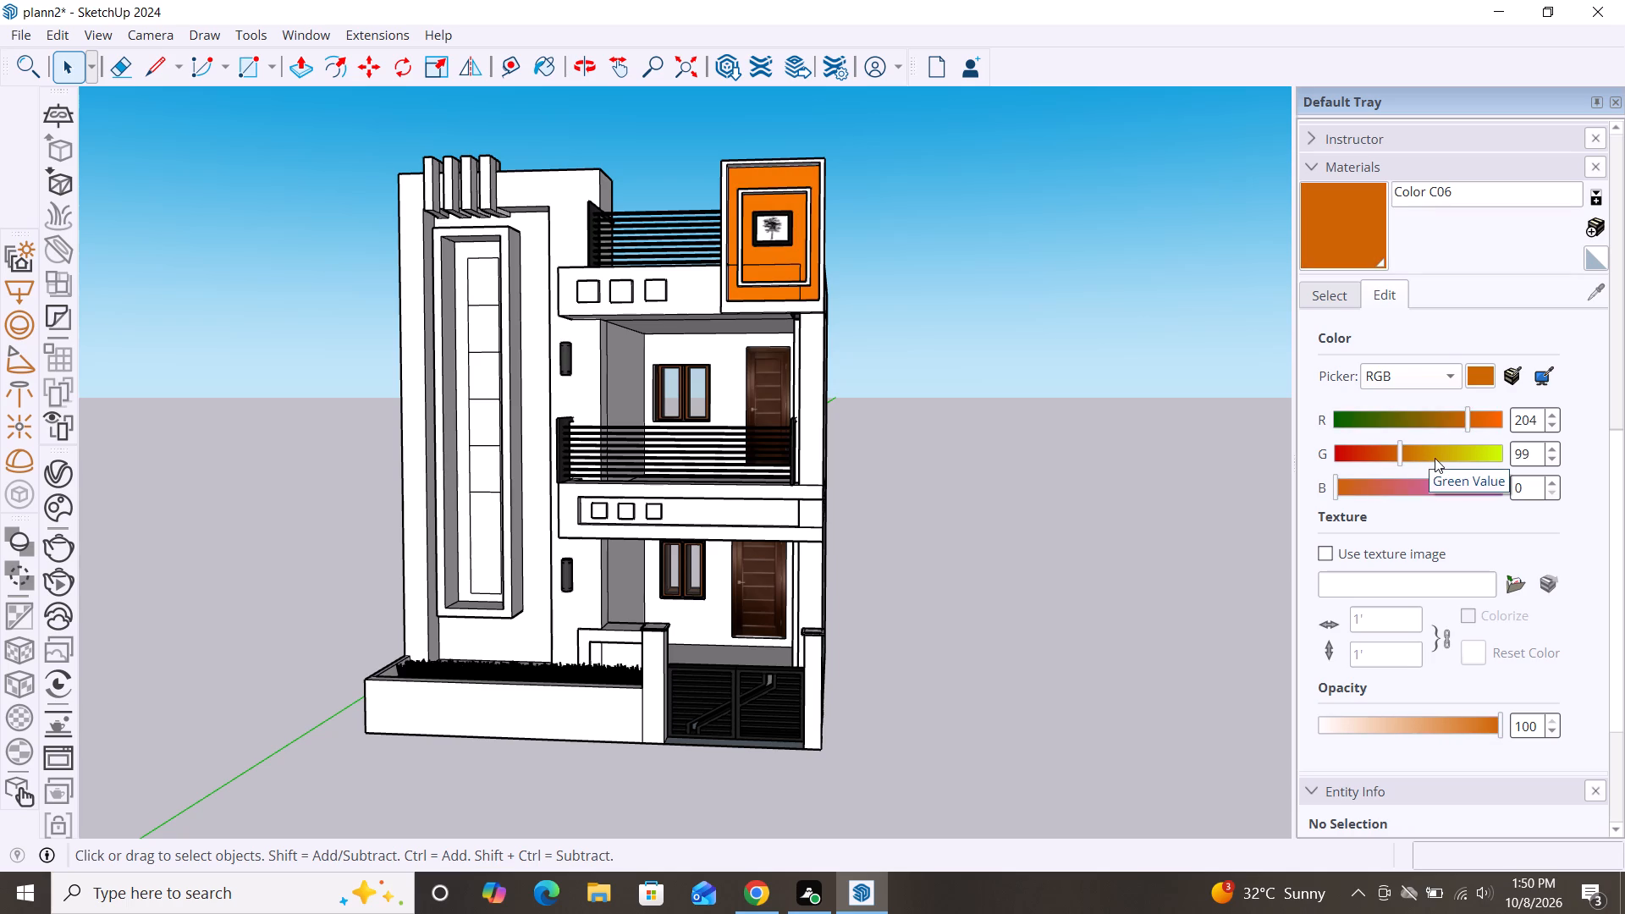
pyautogui.click(1414, 454)
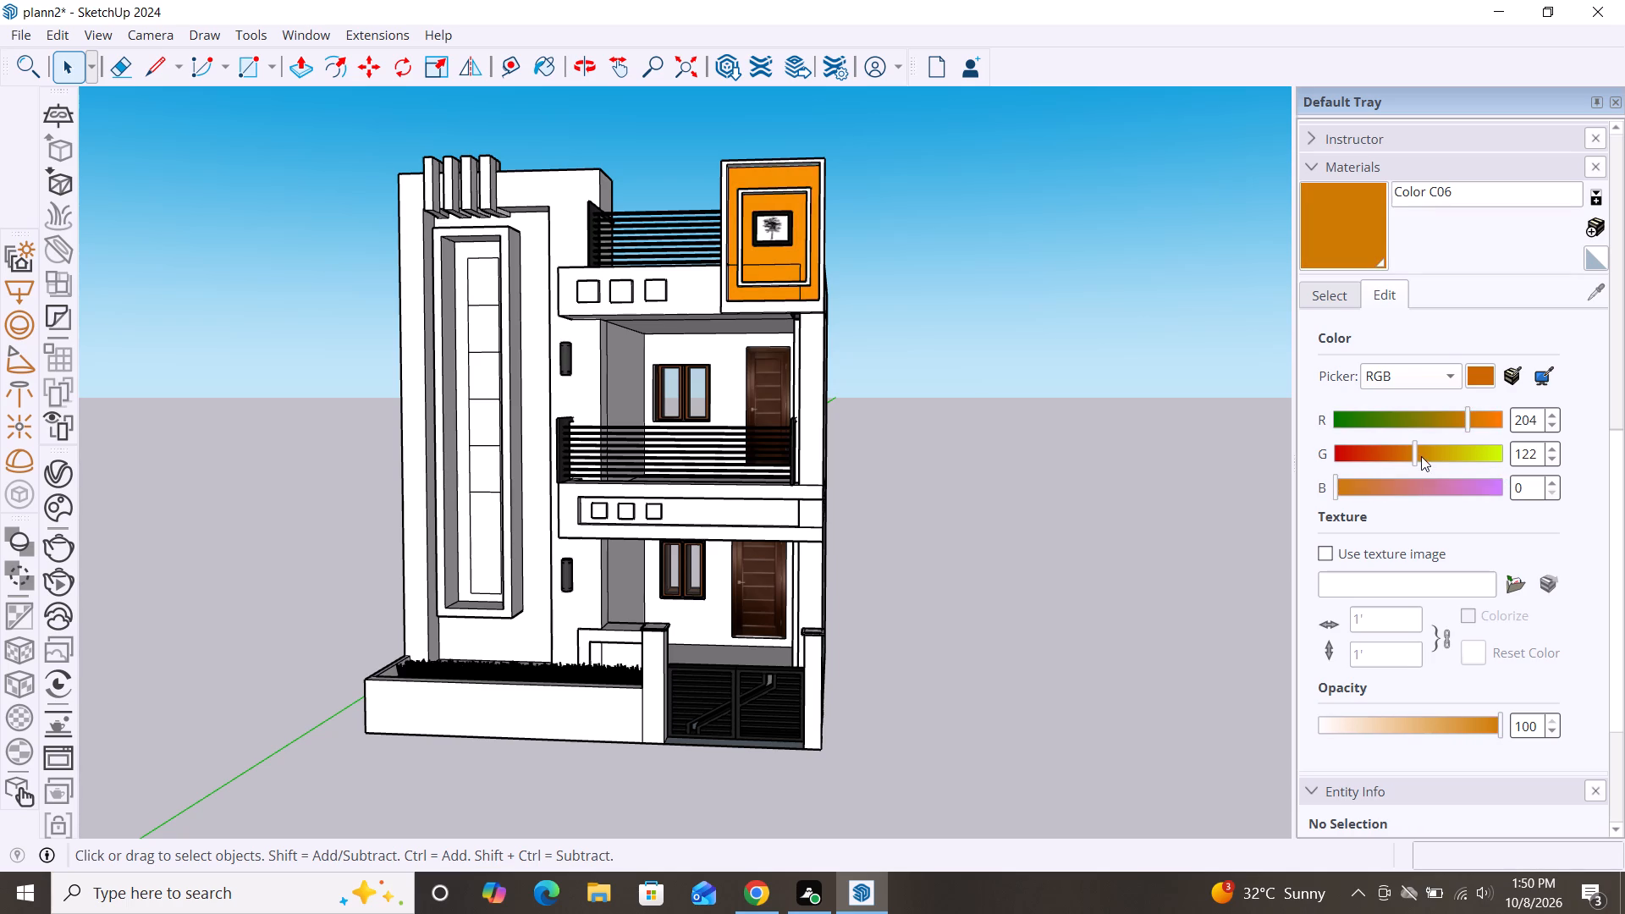
# Try several opacity levels for Color C06 and set it to 86.
pyautogui.click(1474, 726)
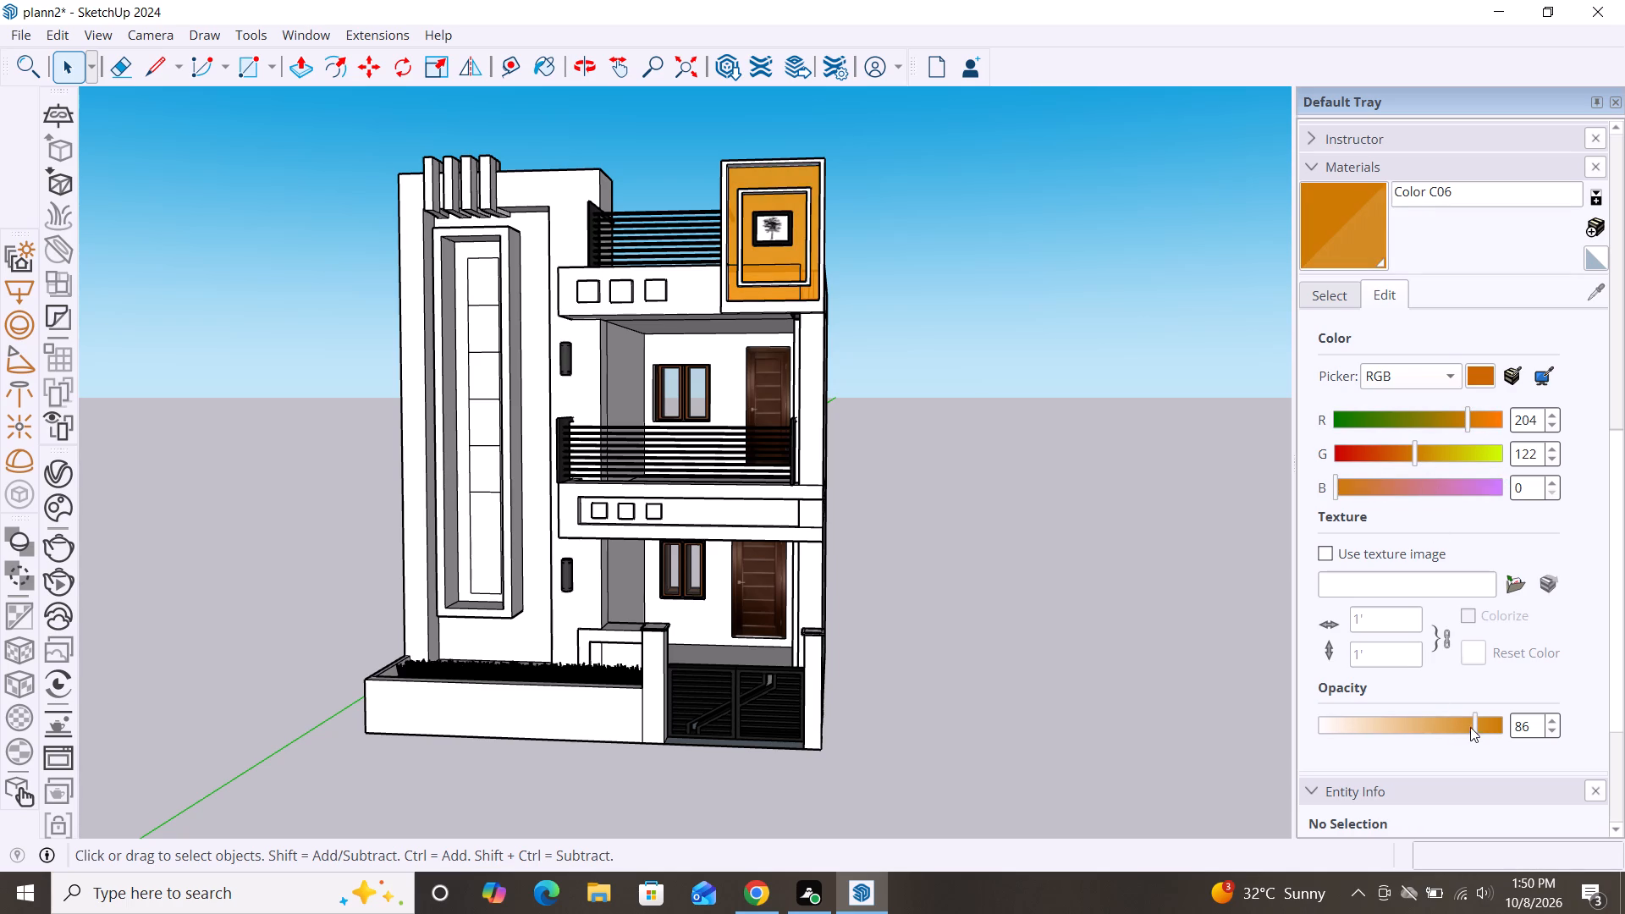
pyautogui.click(1444, 730)
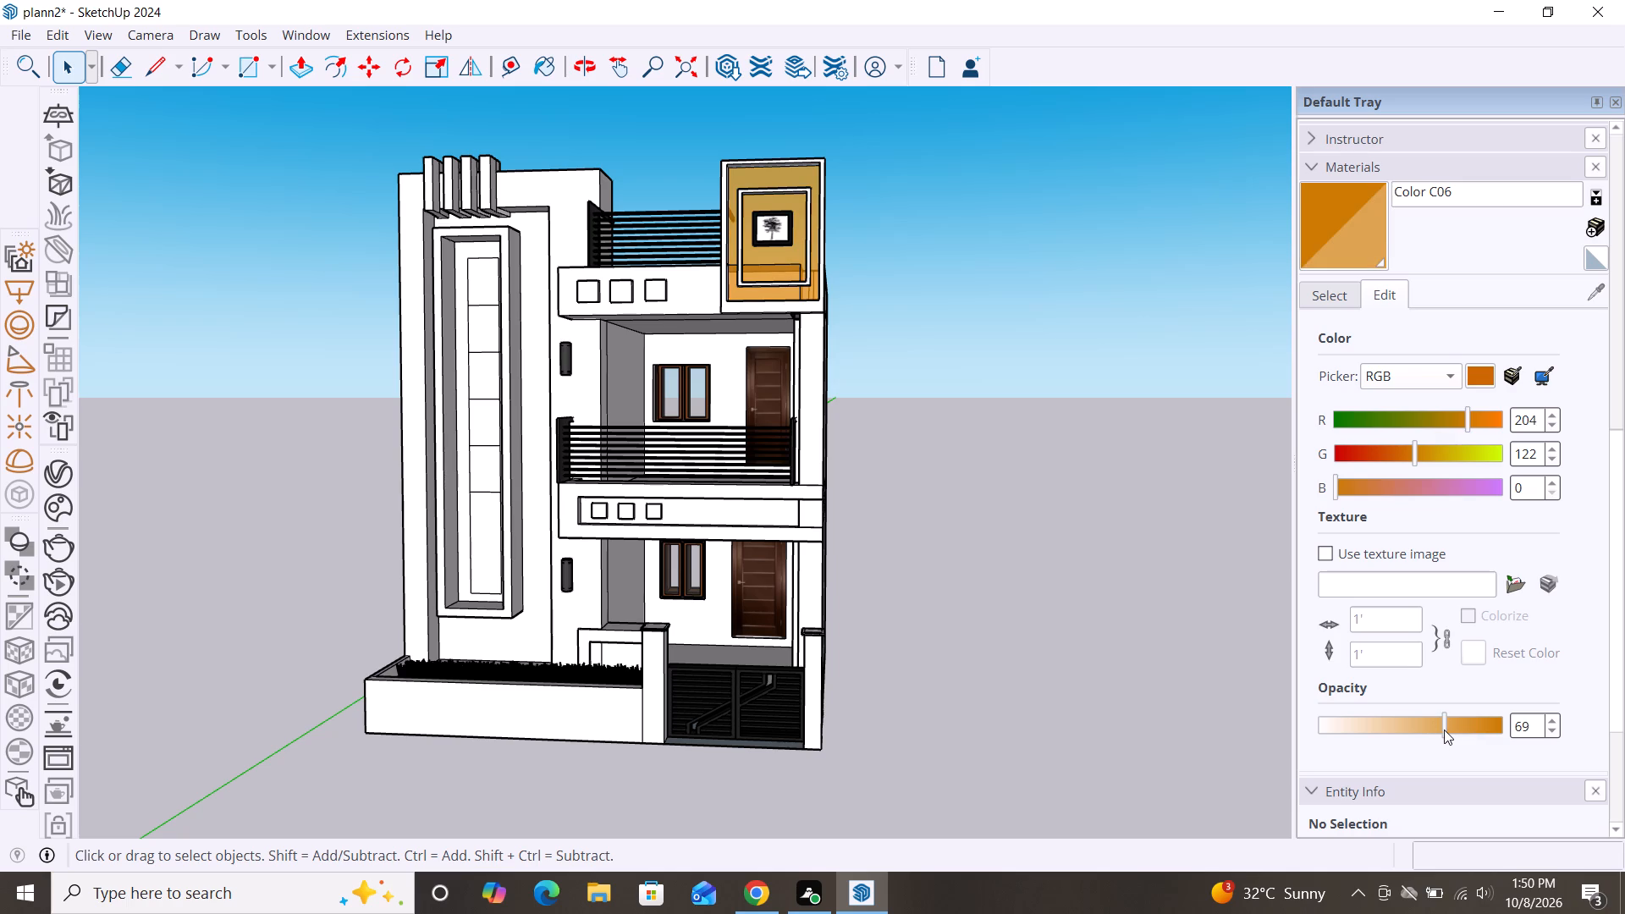
pyautogui.click(1455, 724)
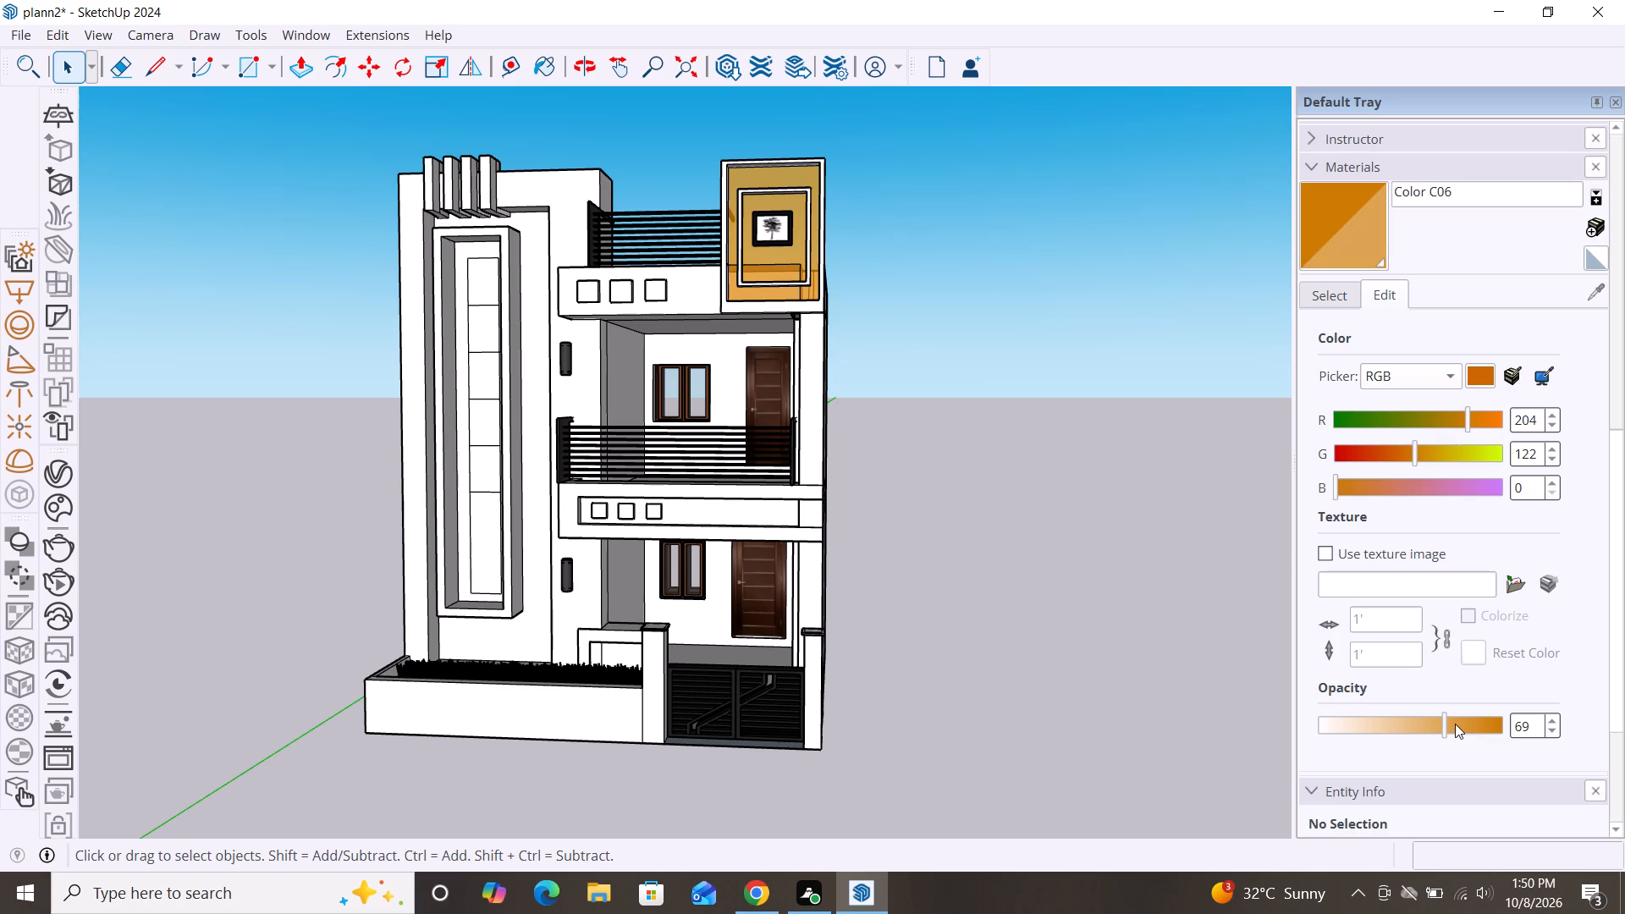
pyautogui.click(1474, 726)
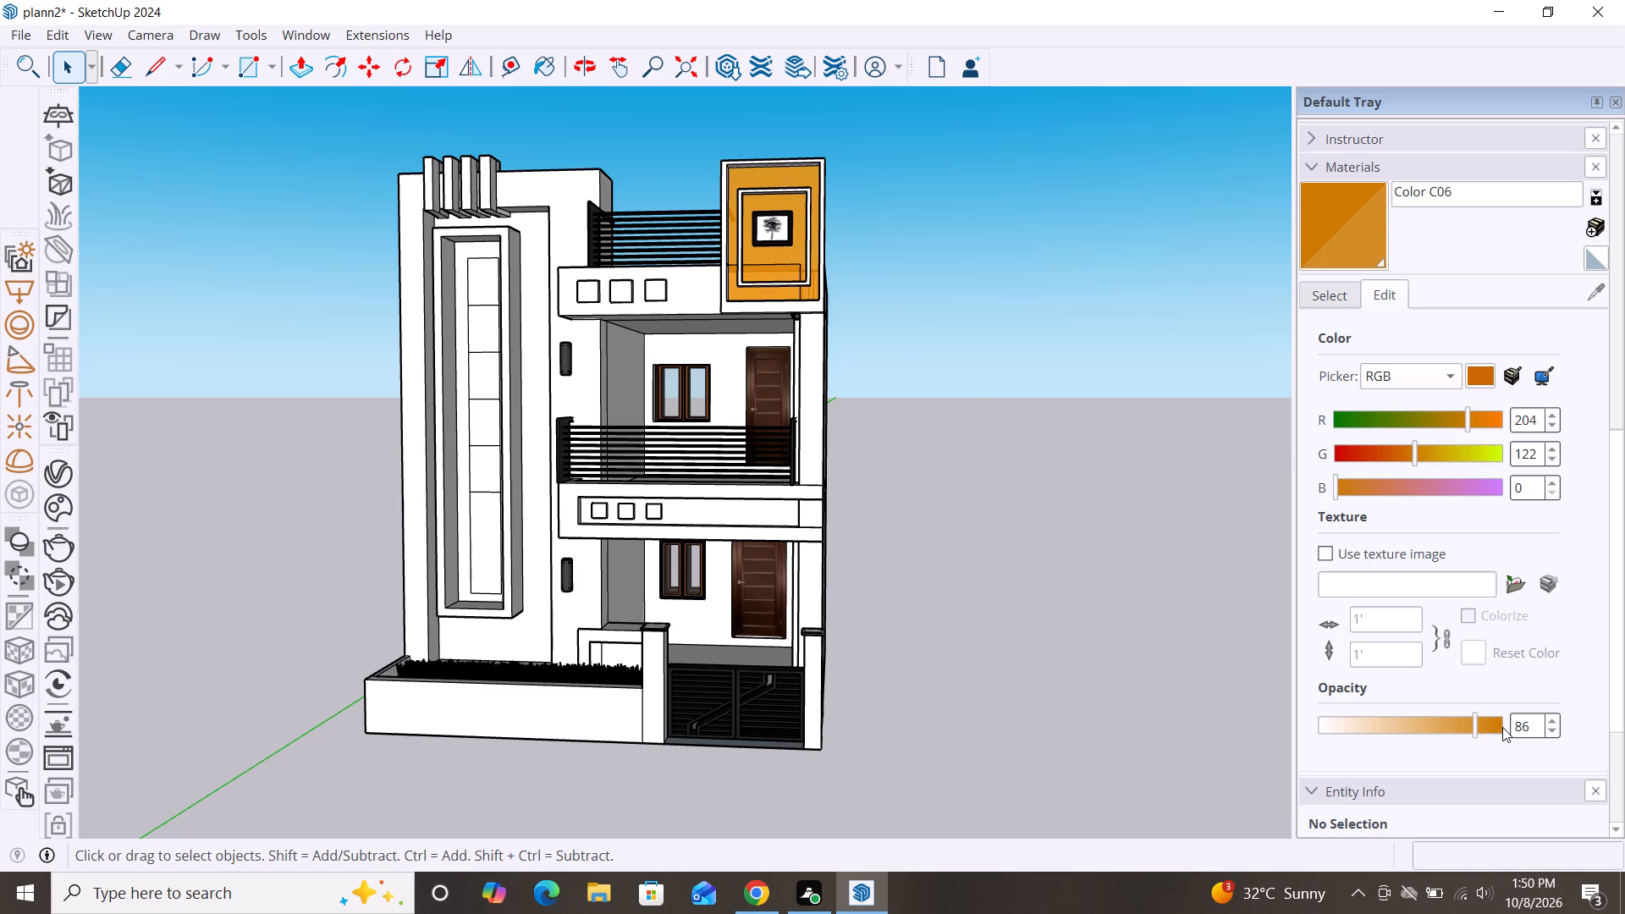
pyautogui.click(1501, 727)
pyautogui.click(1475, 730)
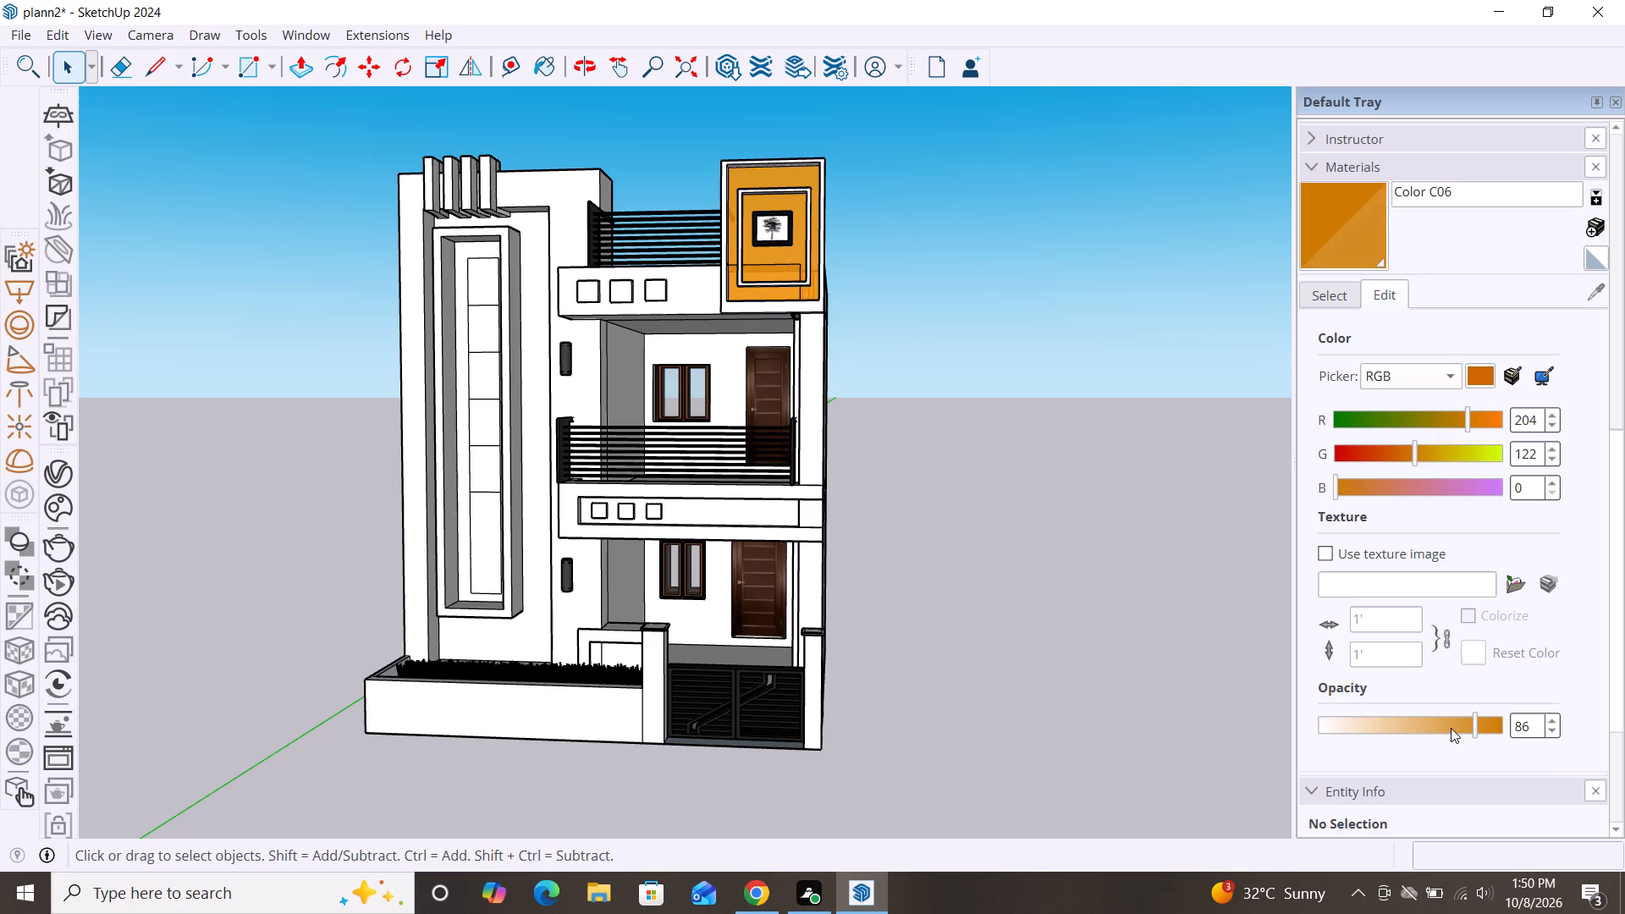
pyautogui.click(1452, 723)
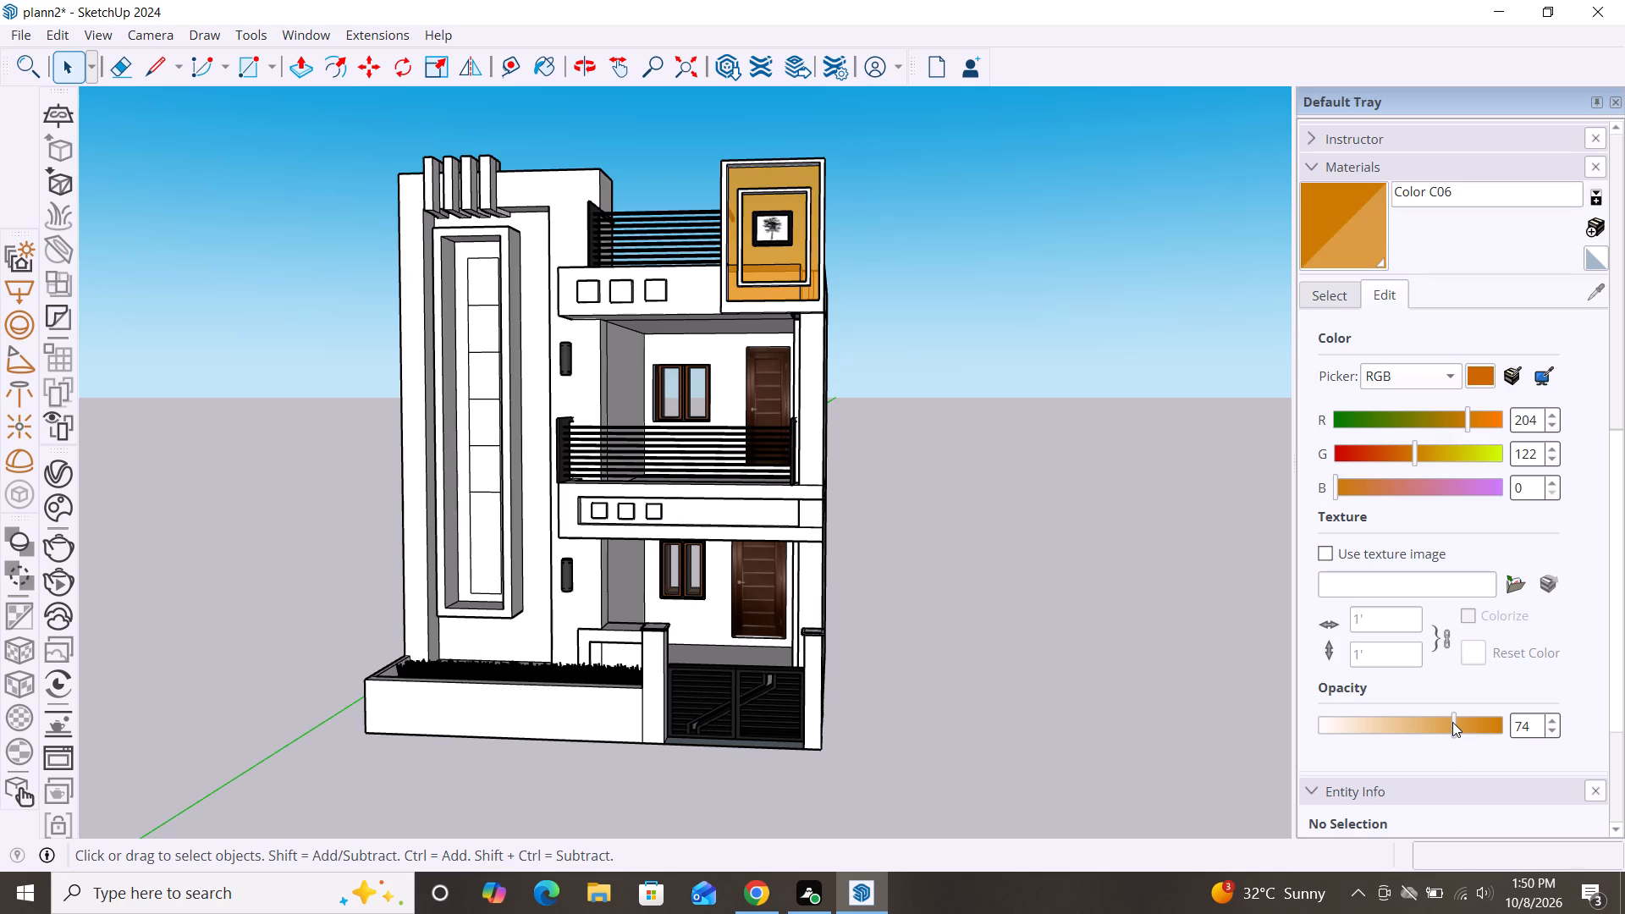
pyautogui.click(1474, 722)
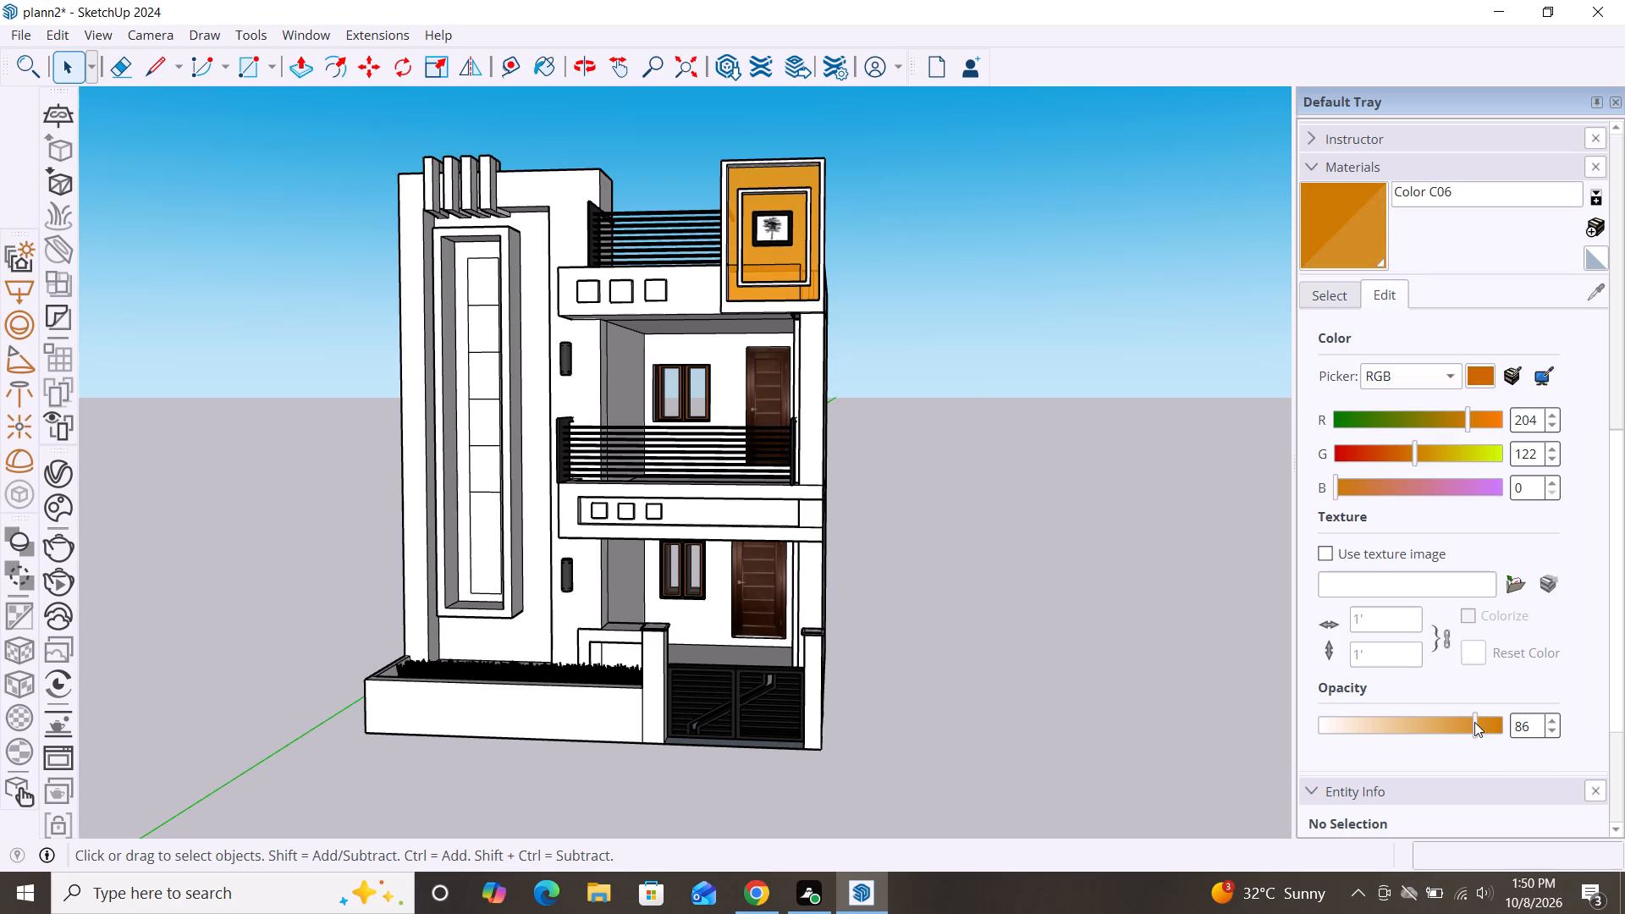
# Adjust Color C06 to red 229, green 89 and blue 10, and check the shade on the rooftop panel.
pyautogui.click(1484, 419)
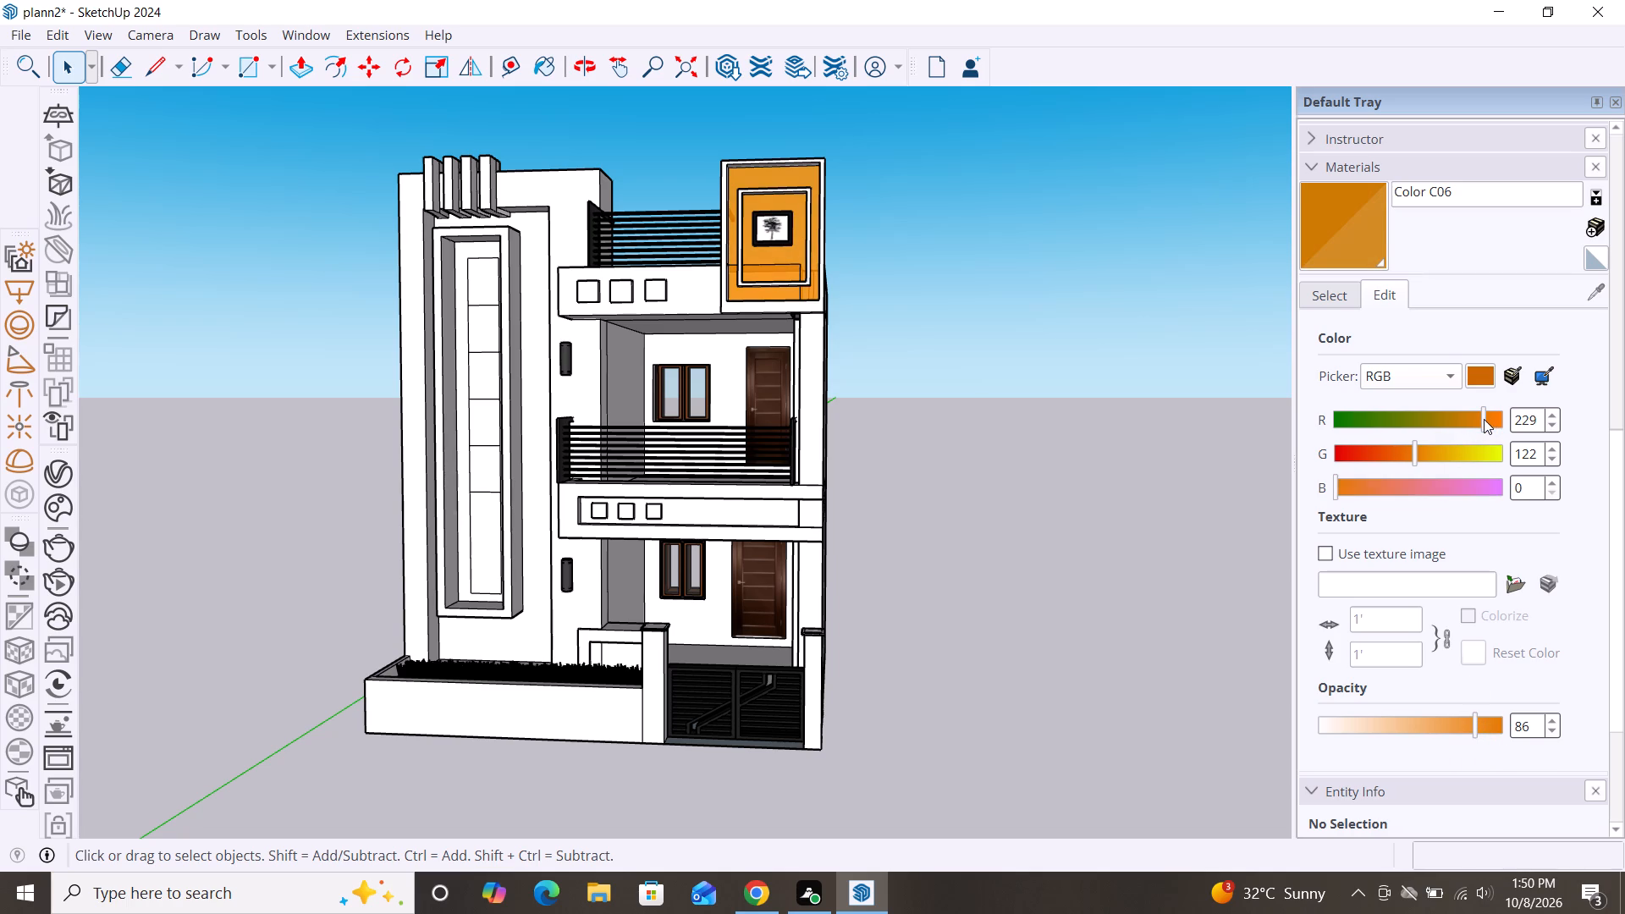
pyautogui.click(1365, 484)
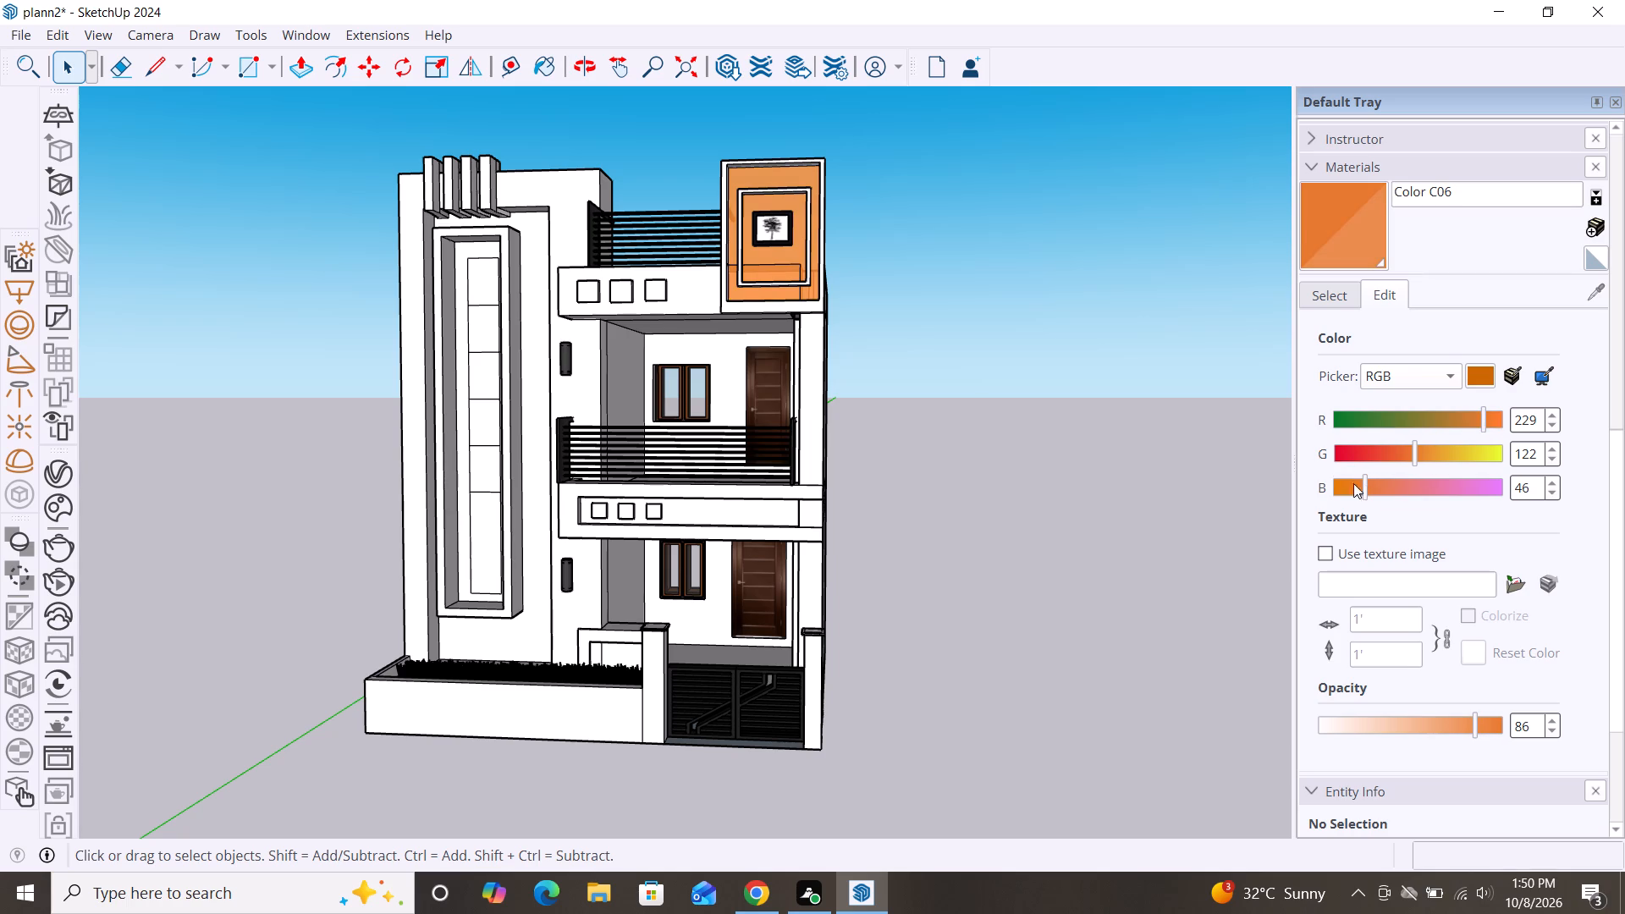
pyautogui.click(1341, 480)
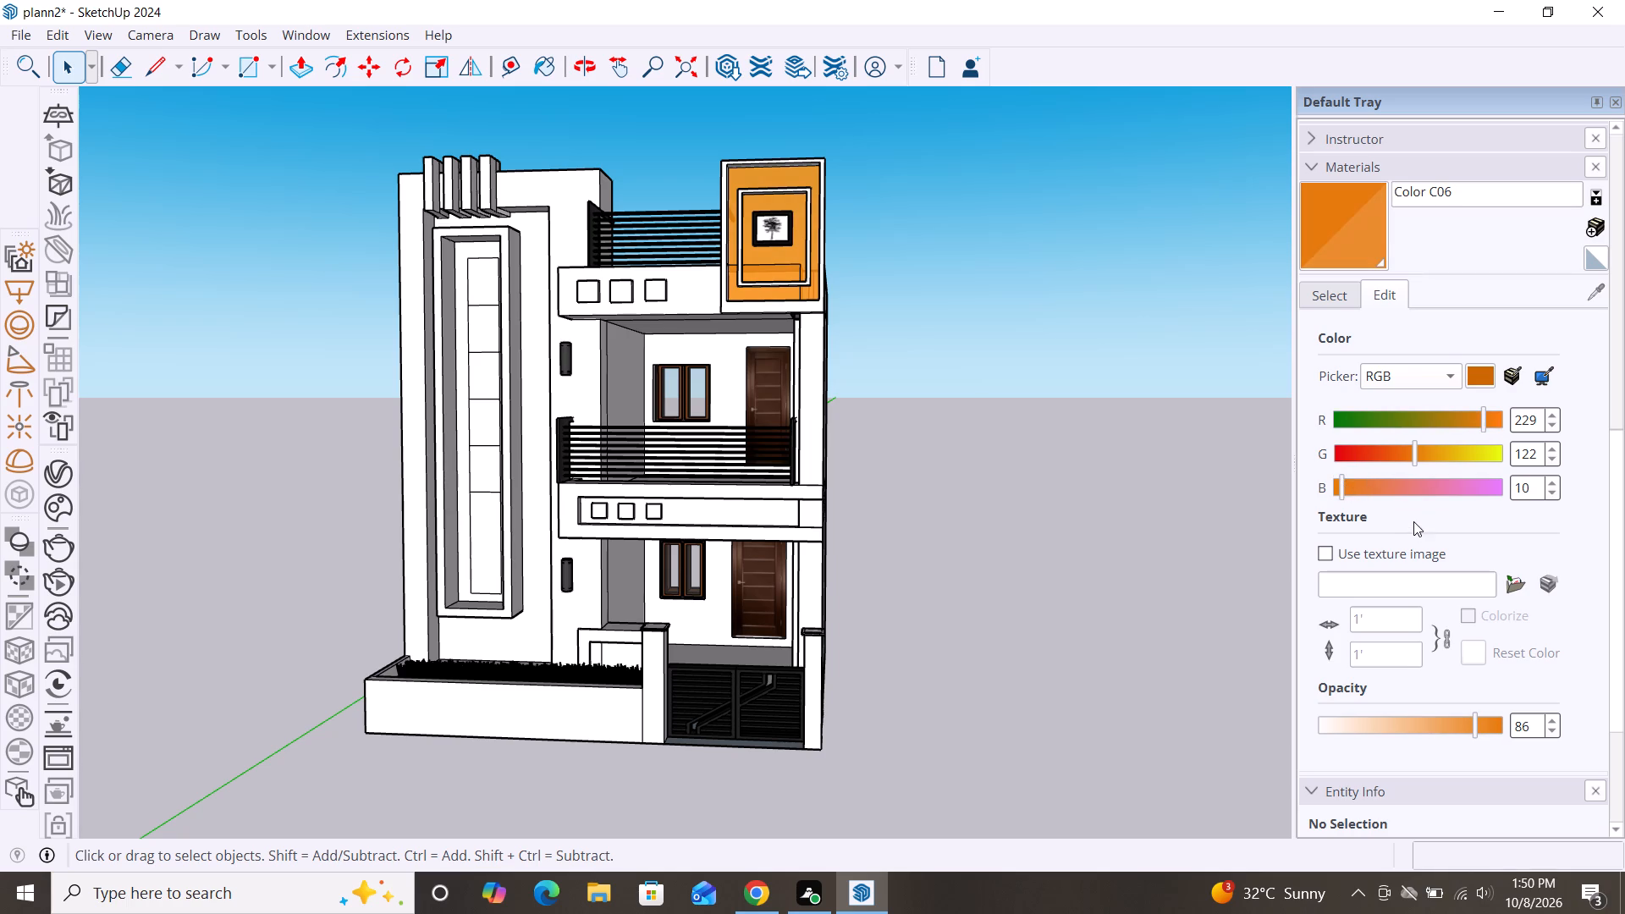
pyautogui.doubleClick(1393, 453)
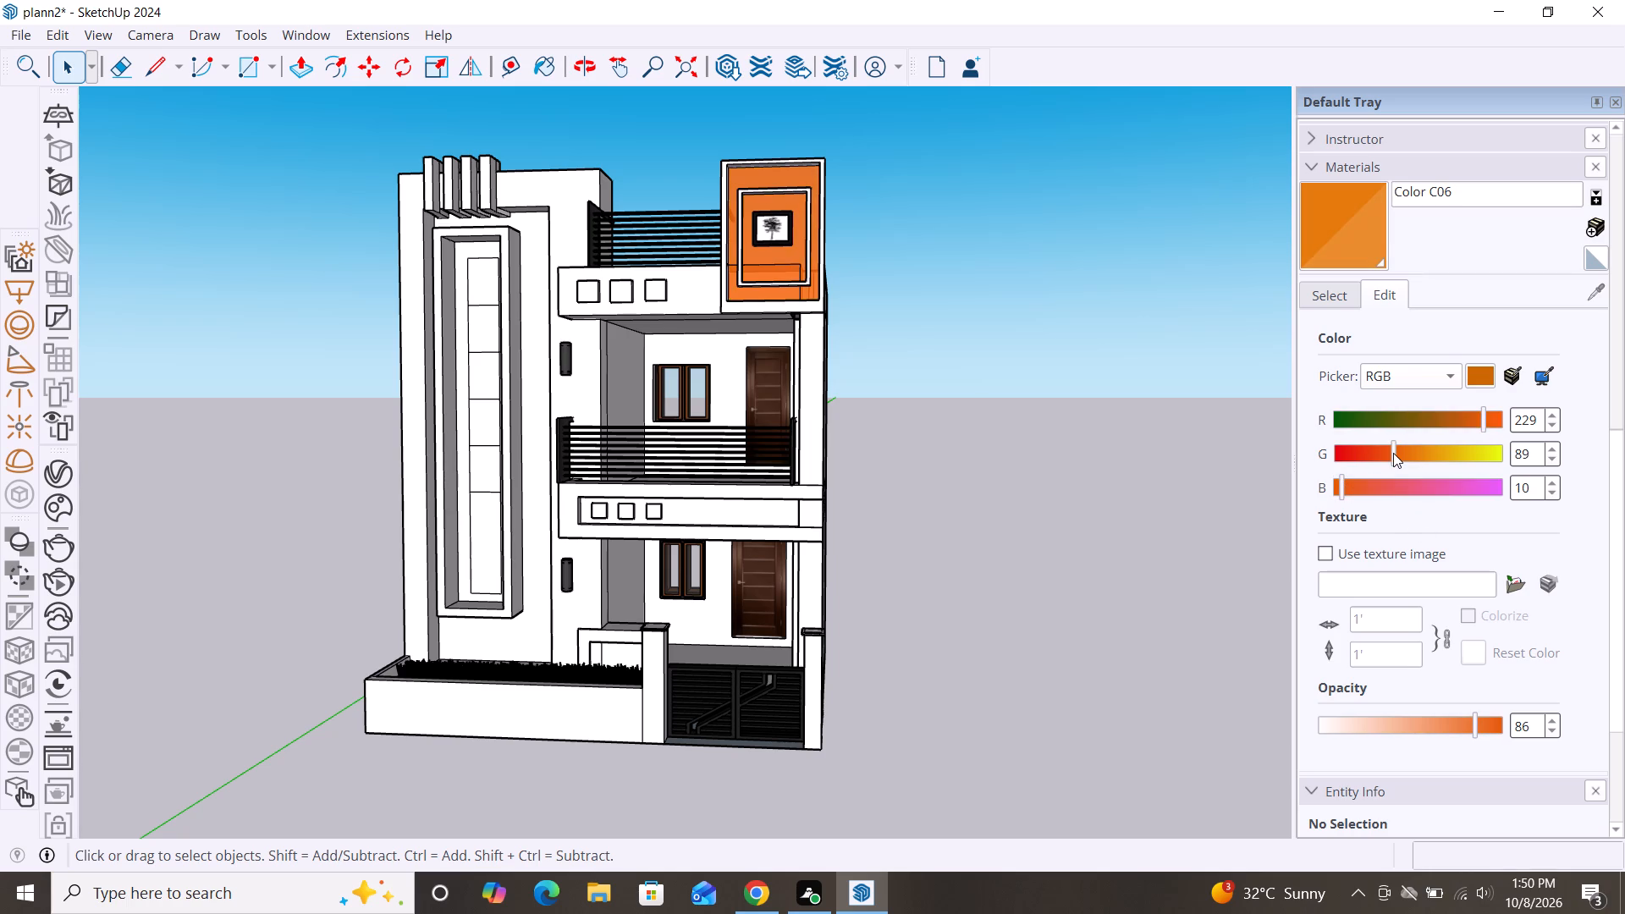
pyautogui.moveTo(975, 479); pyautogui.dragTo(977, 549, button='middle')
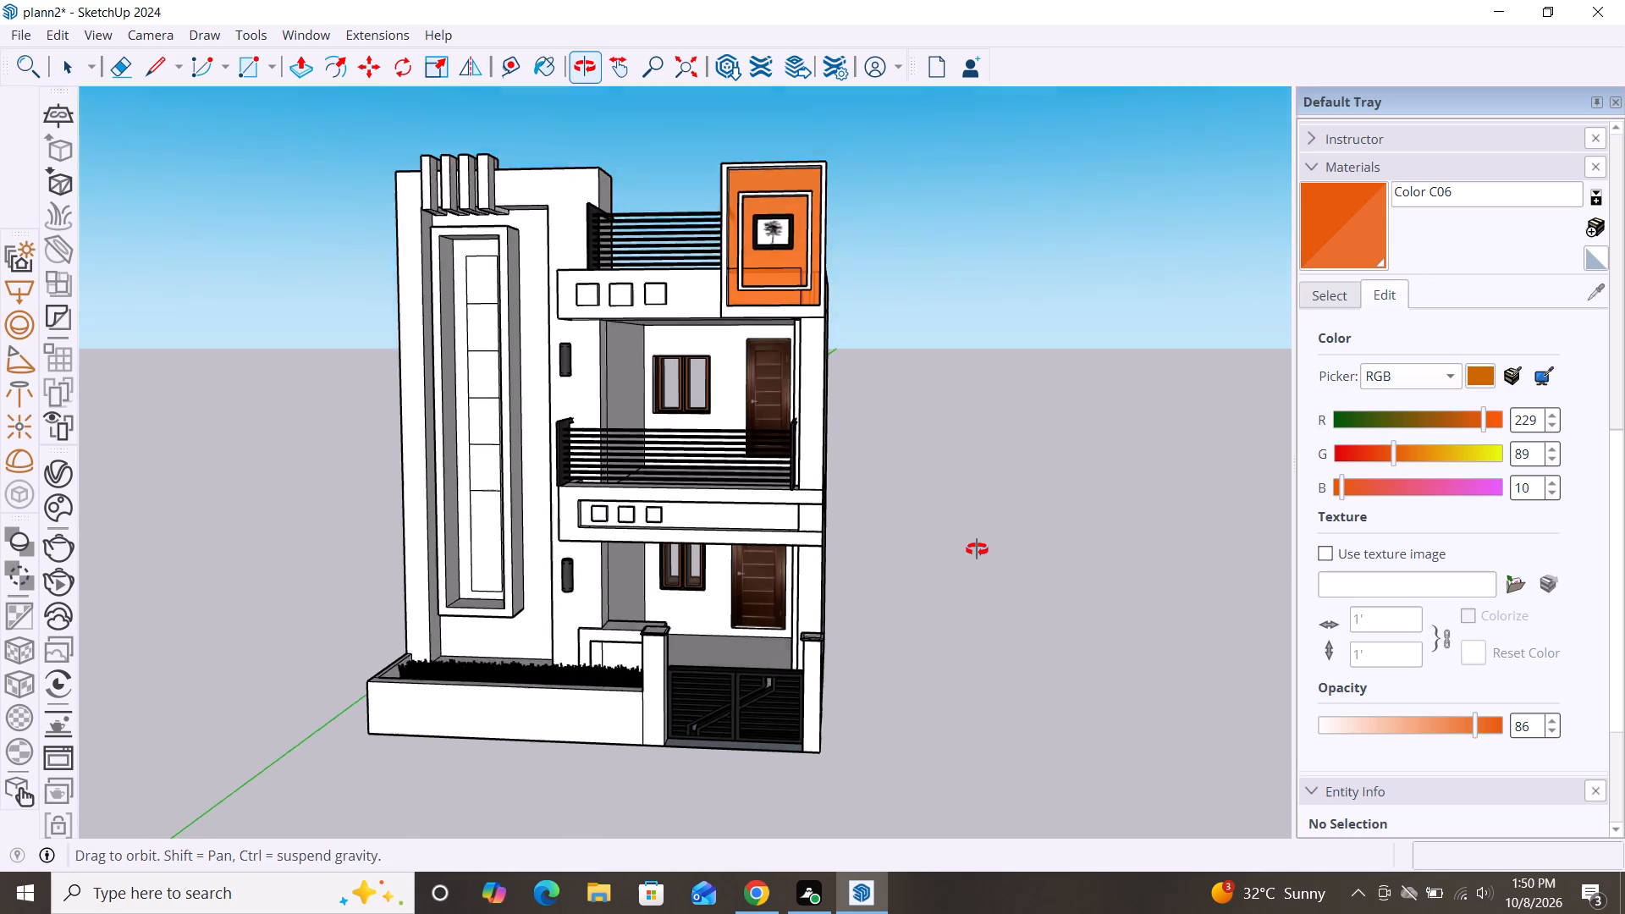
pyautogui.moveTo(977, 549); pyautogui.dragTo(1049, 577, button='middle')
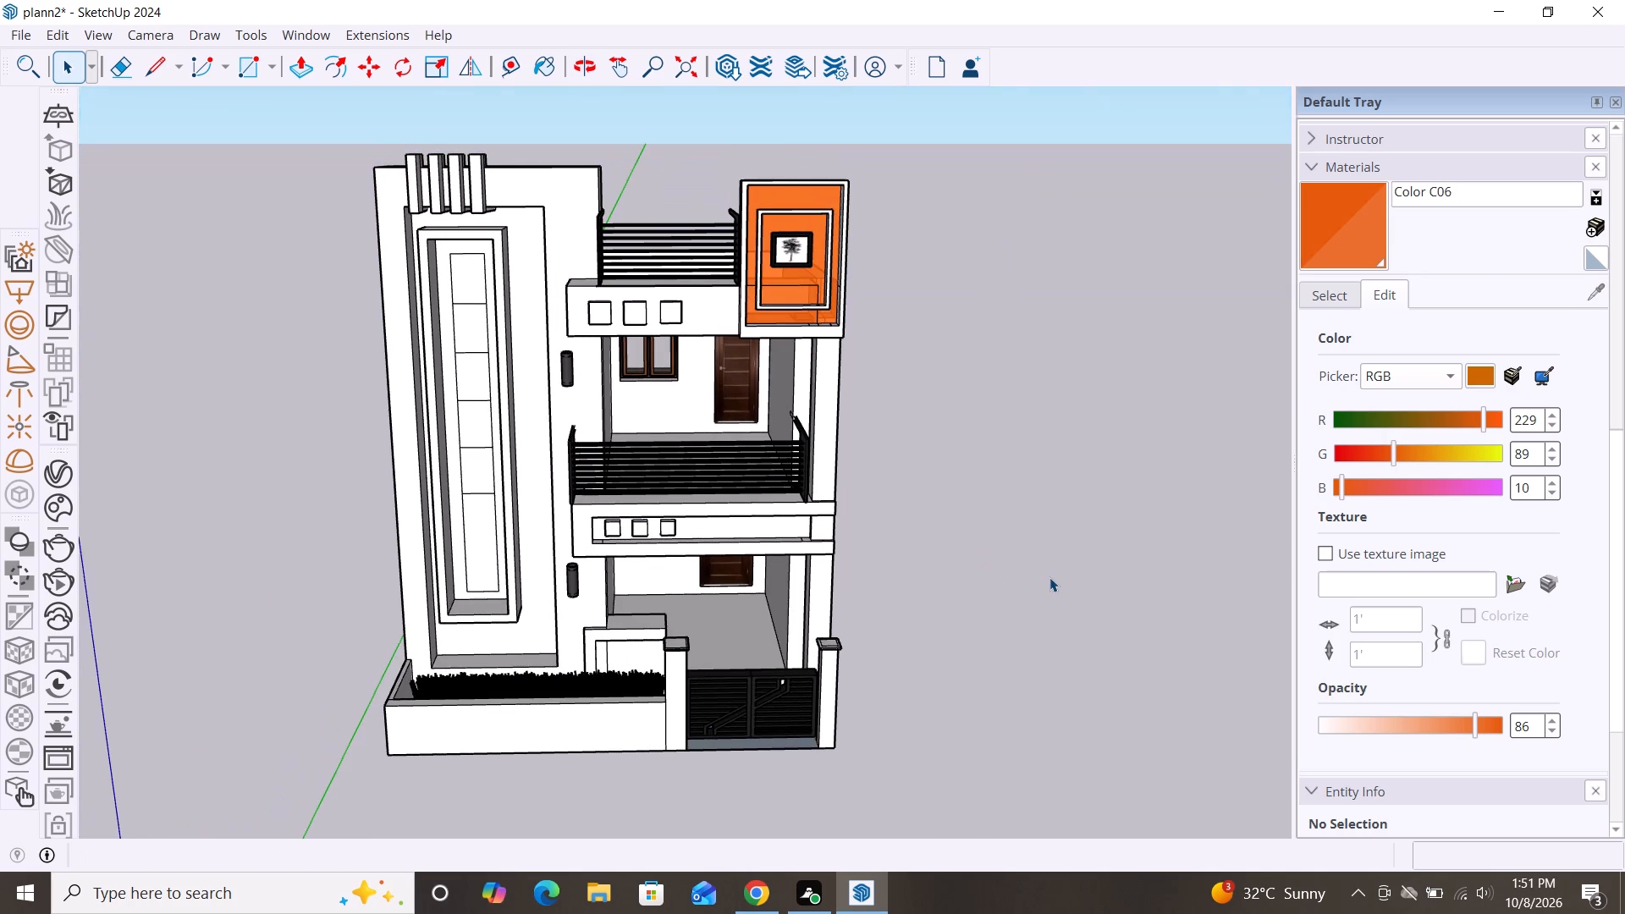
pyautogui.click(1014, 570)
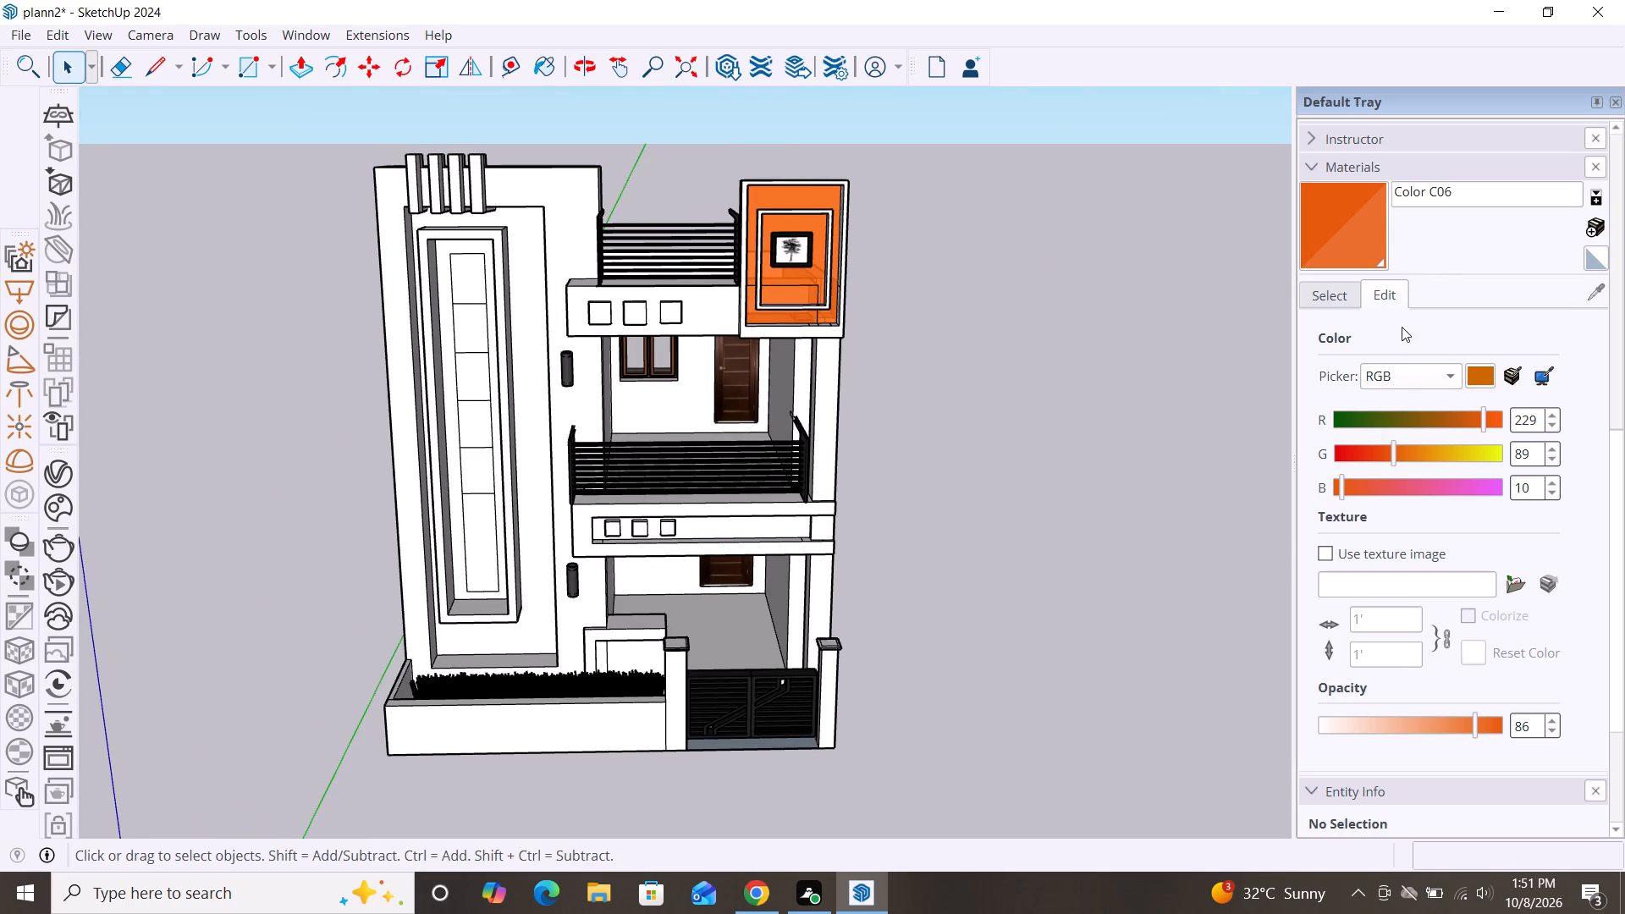
# Choose Wood Bamboo from the Wood materials and paint the rooftop panel's outer band and inner faces around the tree picture.
pyautogui.click(1392, 296)
pyautogui.click(1321, 295)
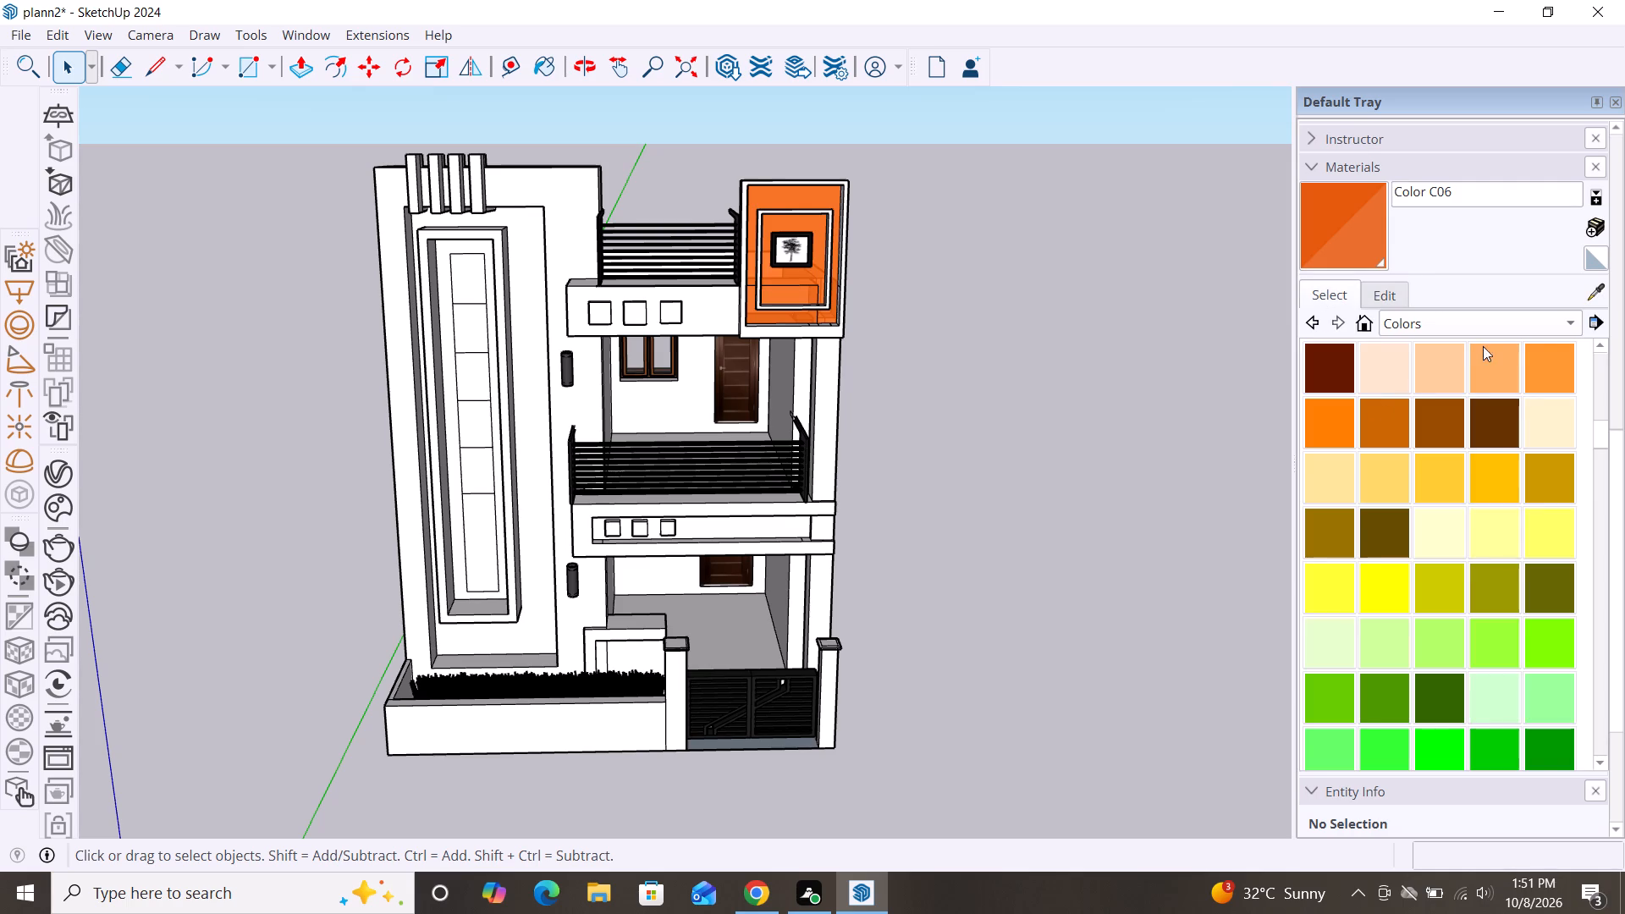
pyautogui.click(1577, 325)
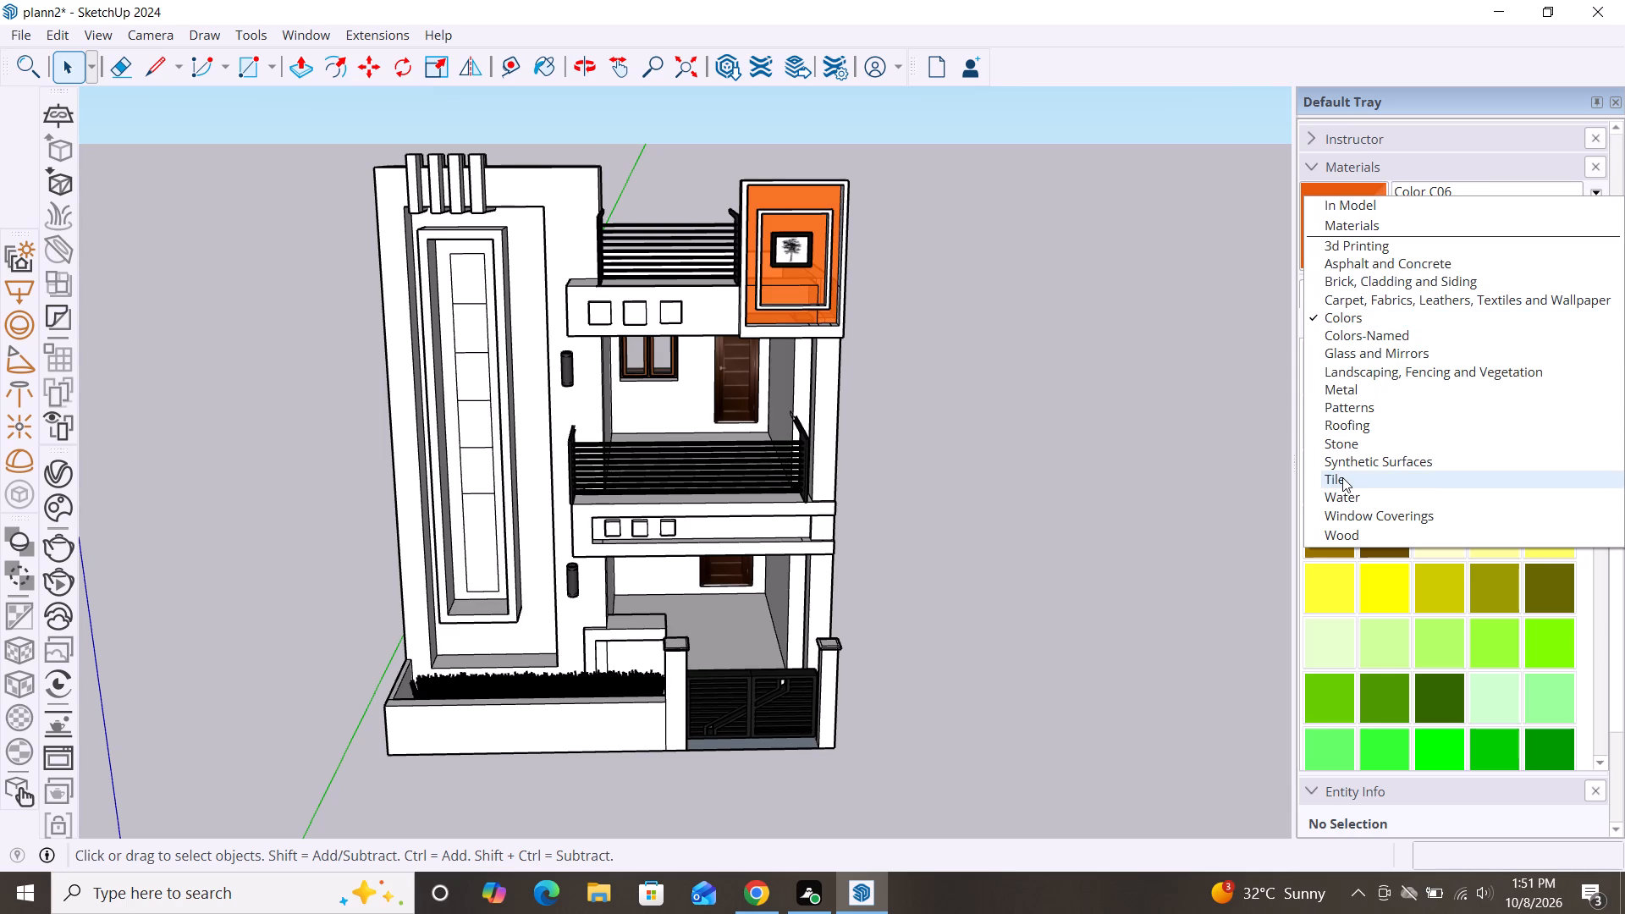
pyautogui.click(1369, 387)
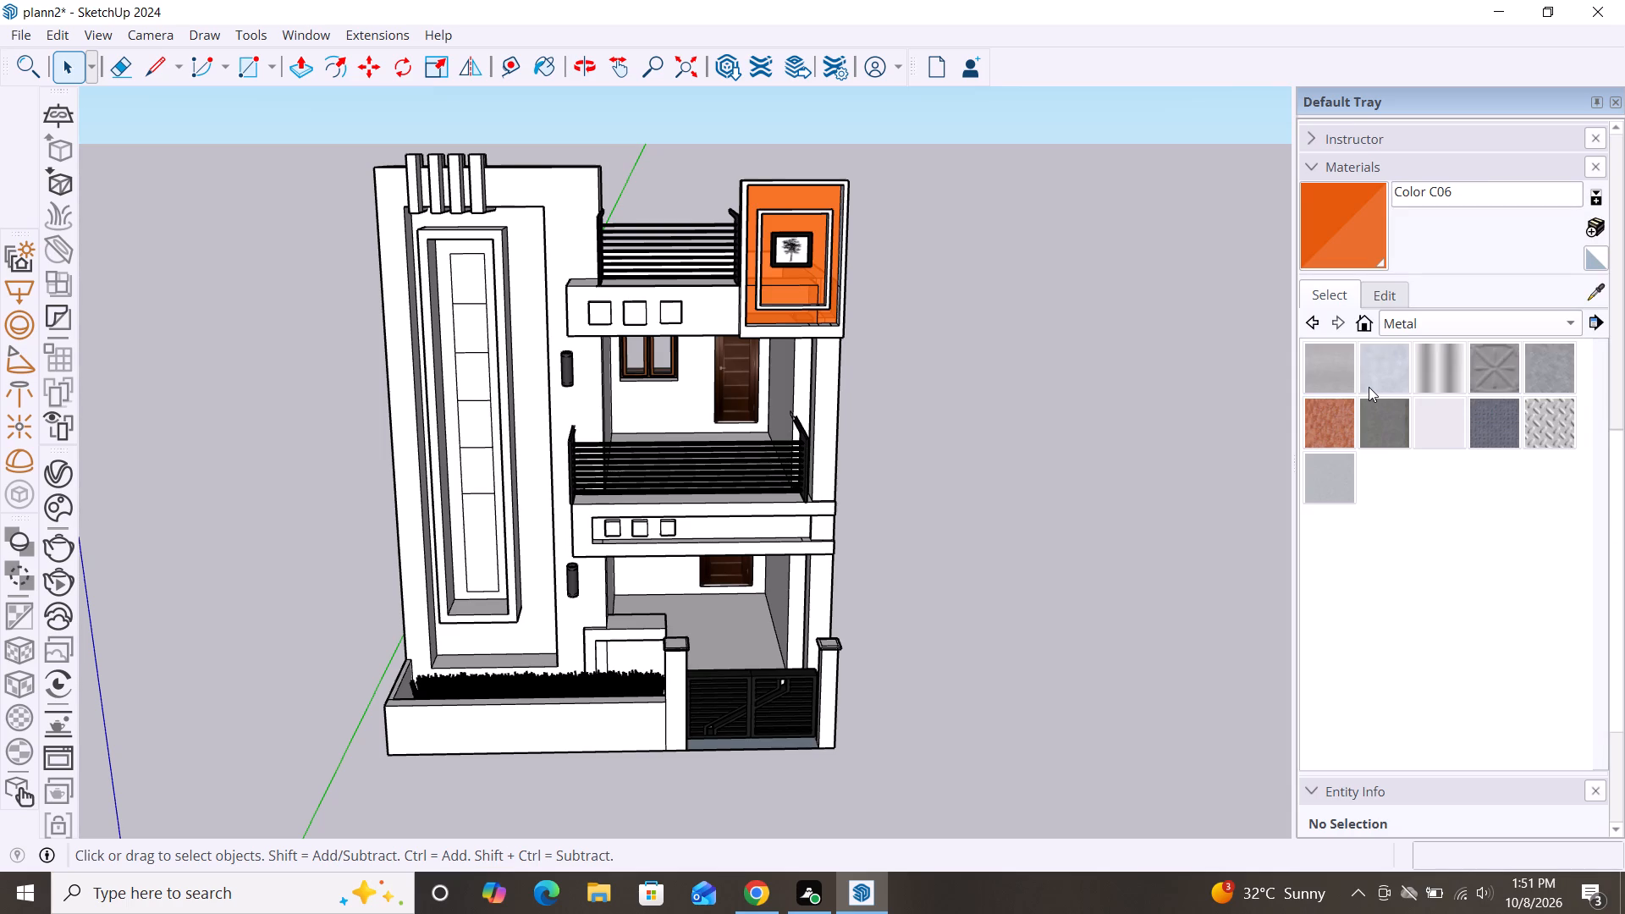
pyautogui.click(1576, 318)
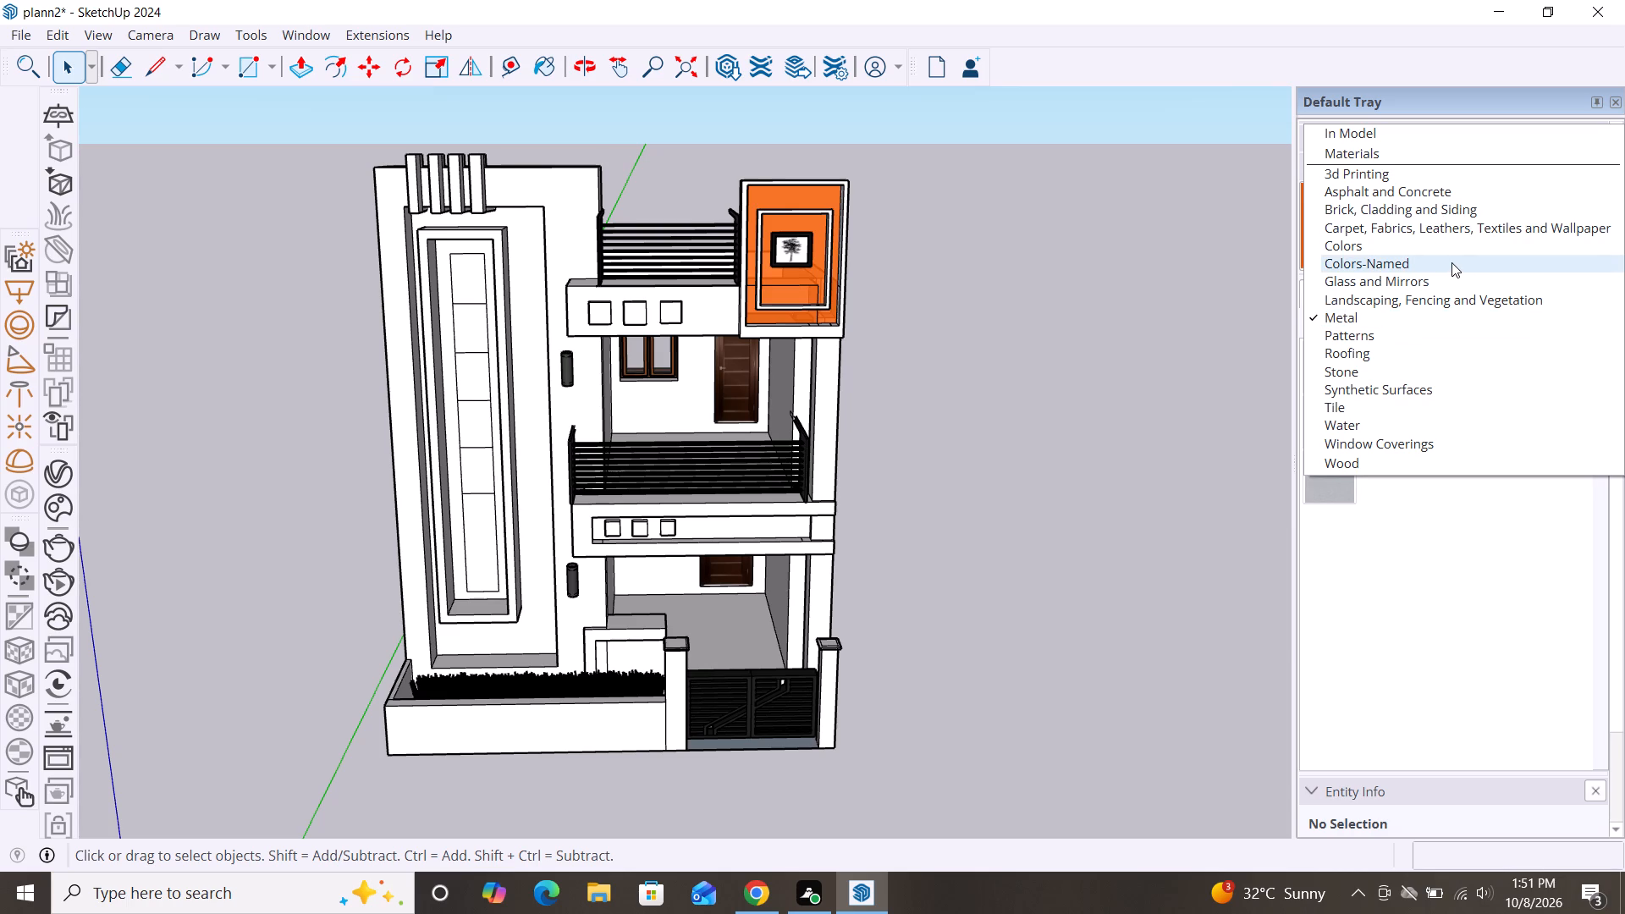
pyautogui.click(1398, 463)
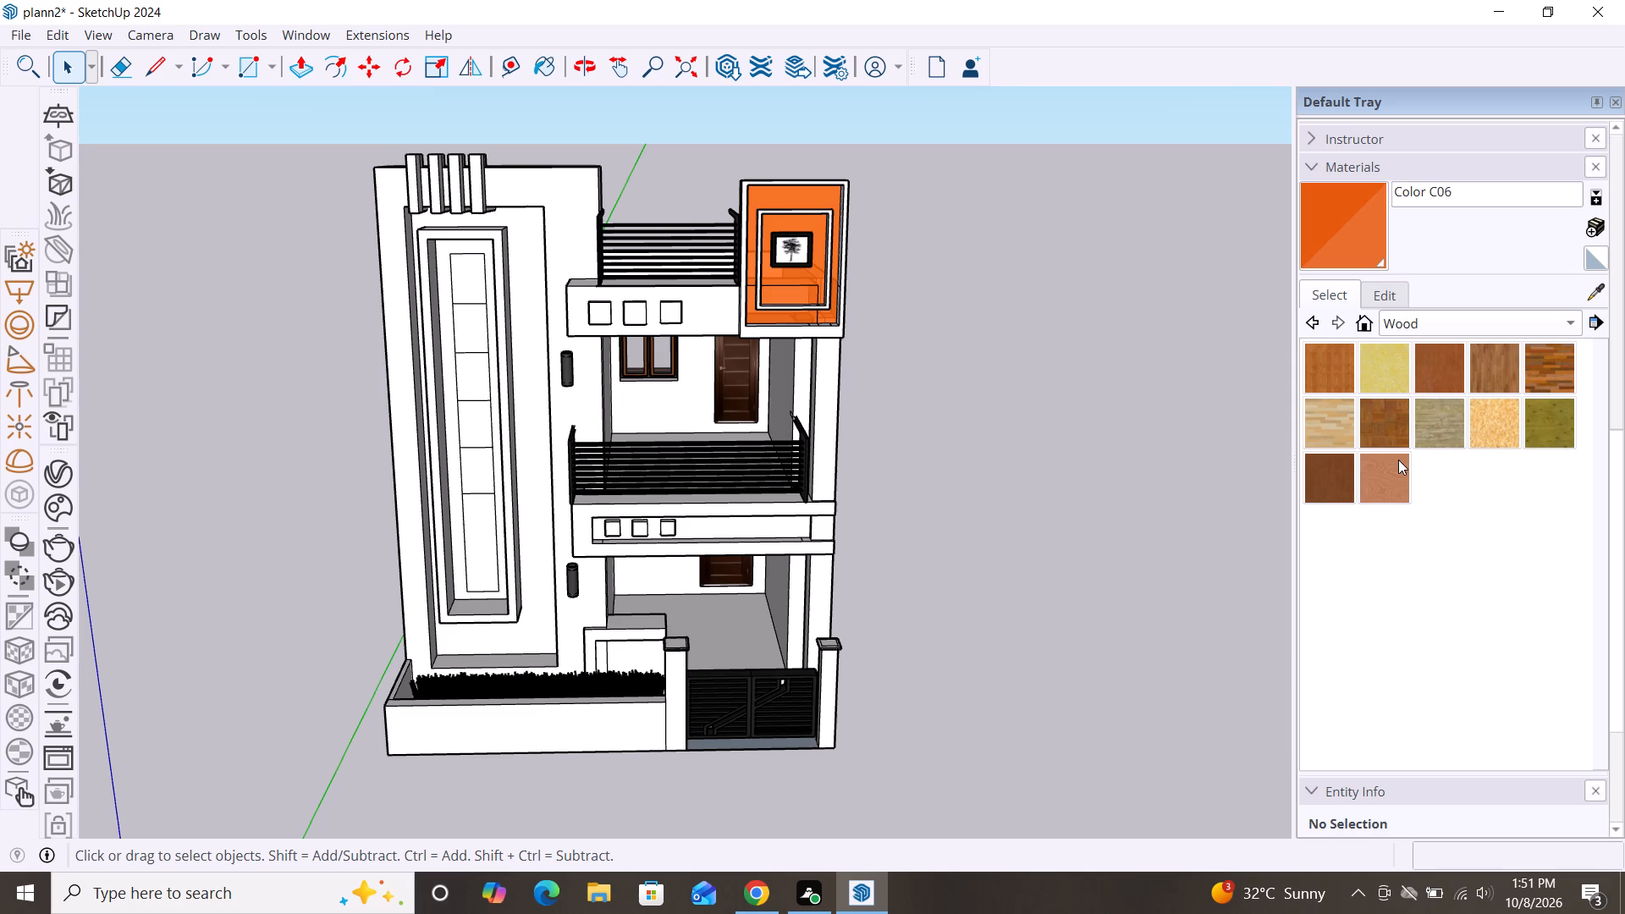
pyautogui.click(1348, 361)
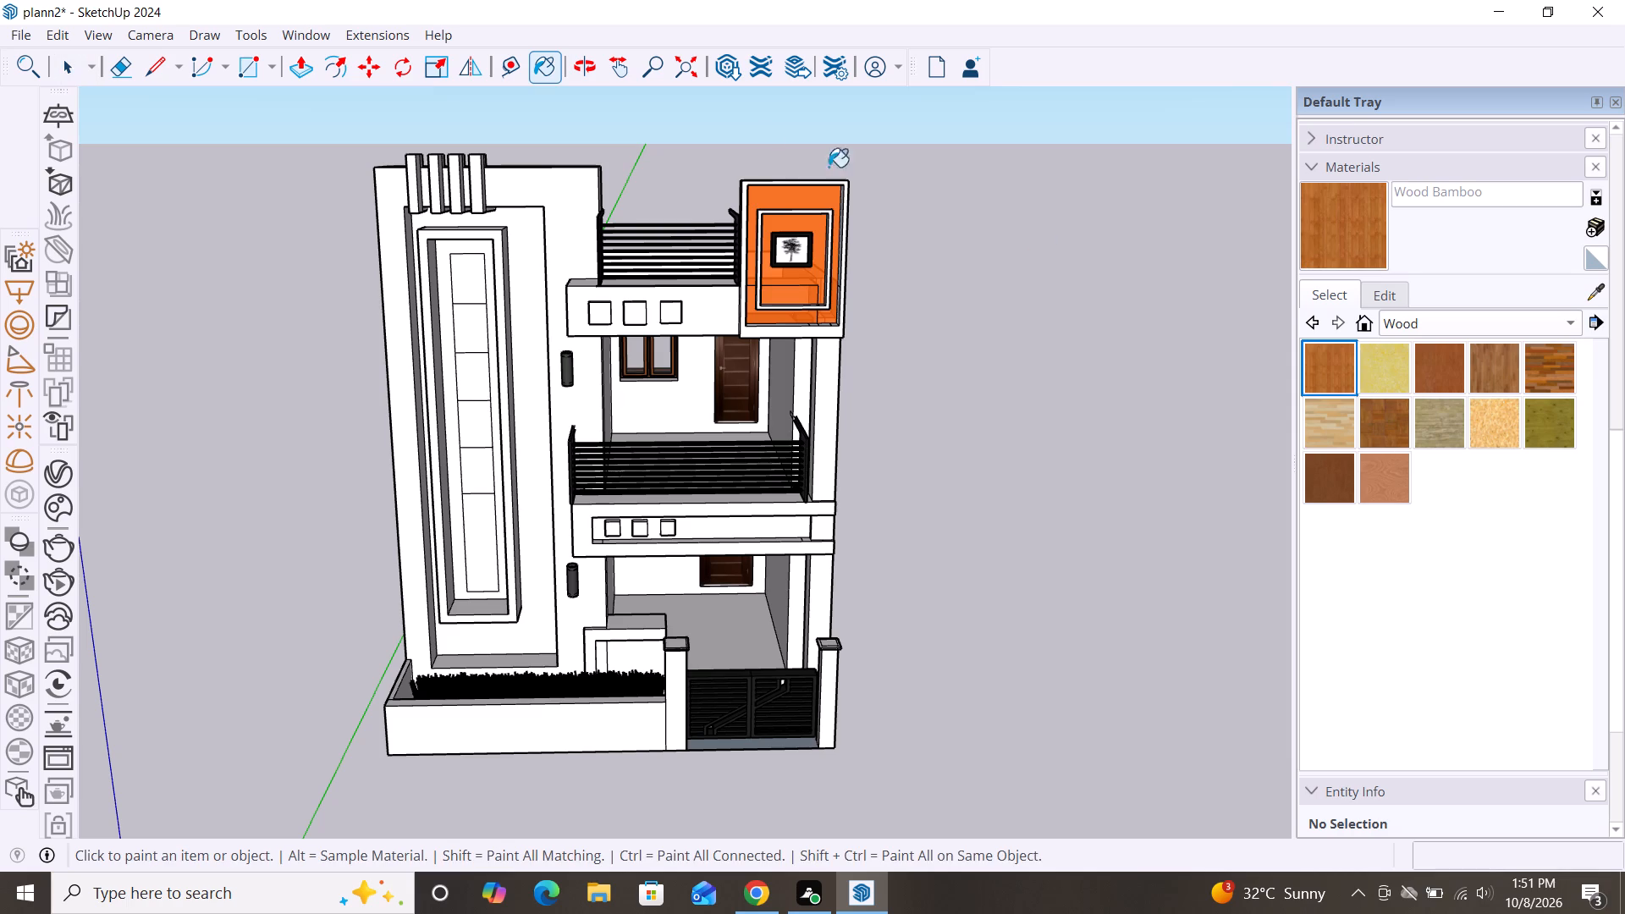
pyautogui.click(773, 202)
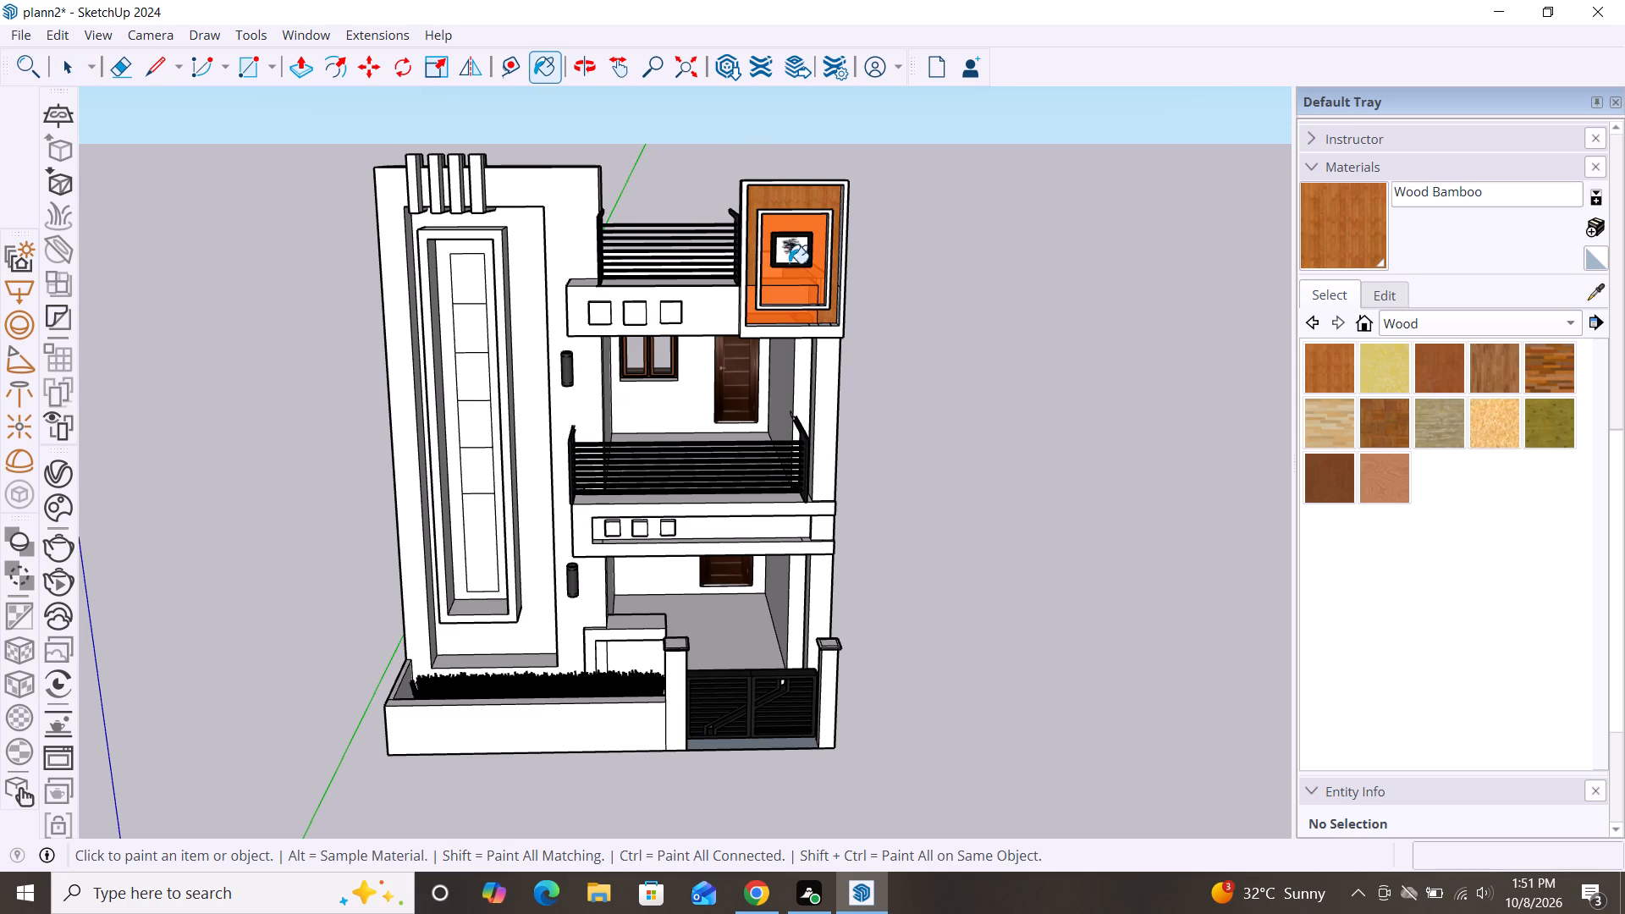
pyautogui.click(779, 315)
pyautogui.click(792, 295)
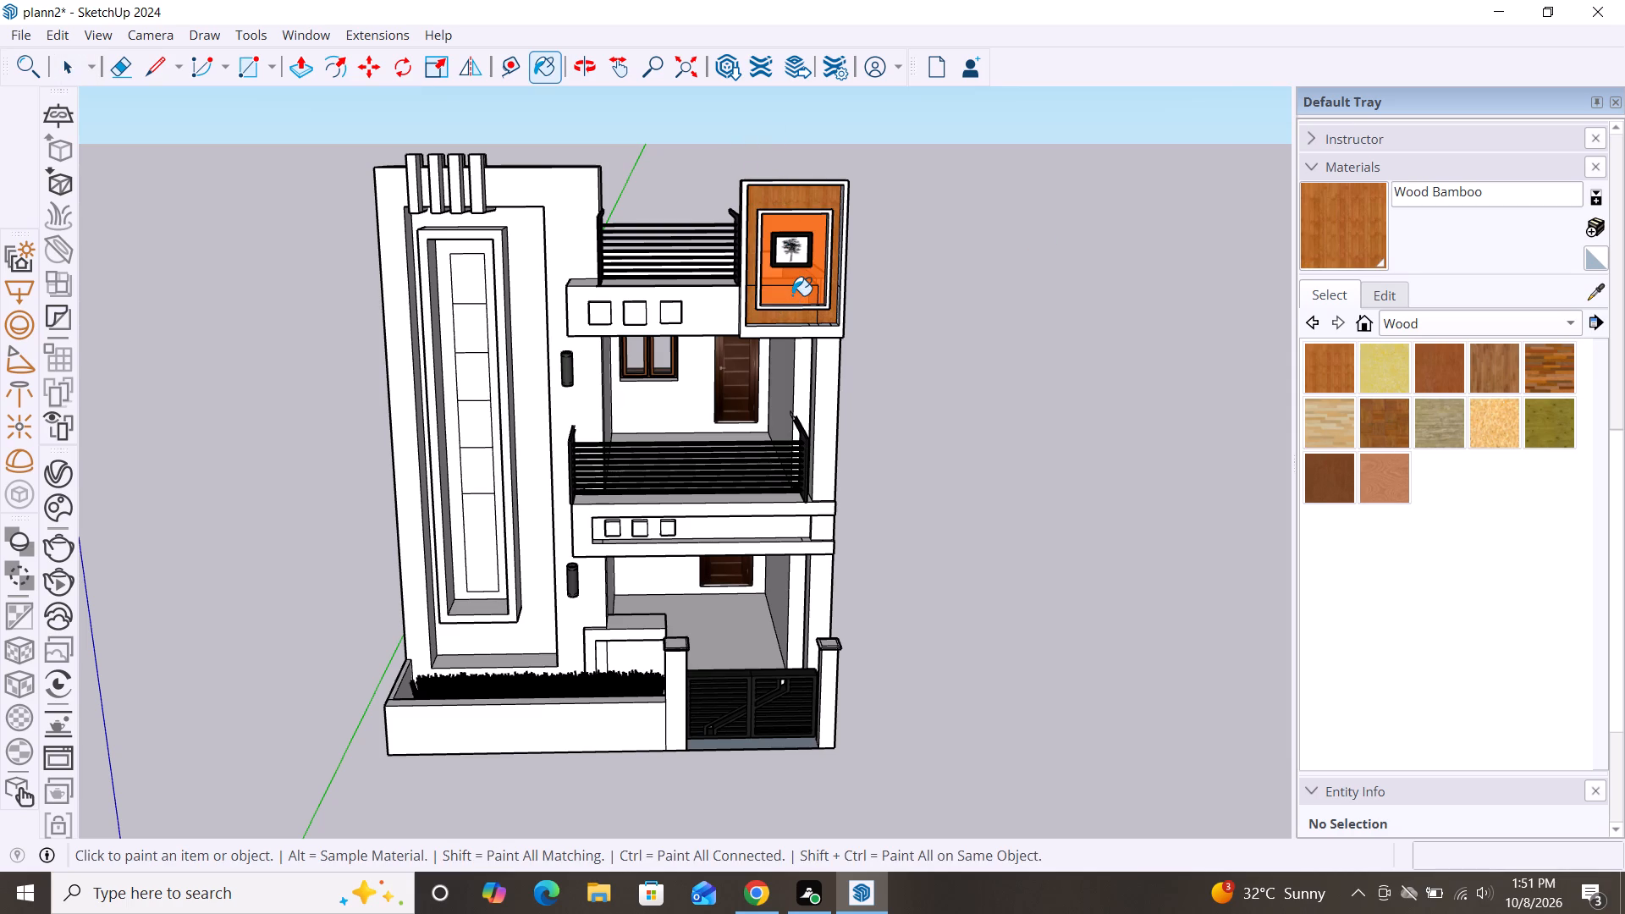
pyautogui.click(814, 267)
# Paint the parapet band with three square cut-outs beside the rooftop panel with Wood Bamboo.
pyautogui.scroll(-1, 996, 370)
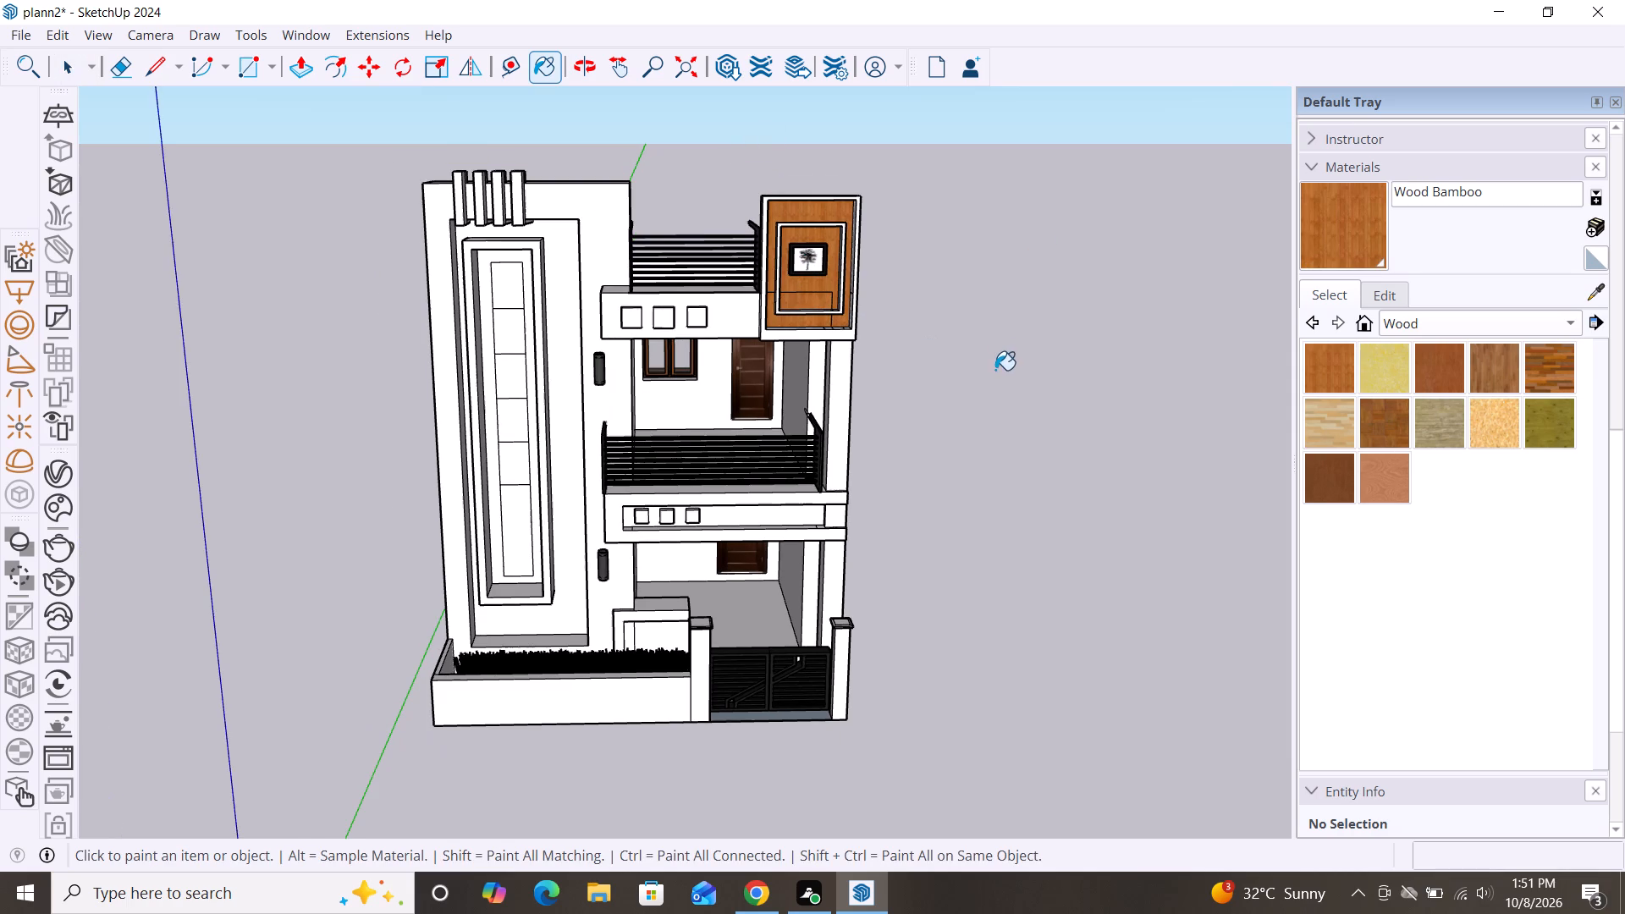
pyautogui.moveTo(887, 440); pyautogui.dragTo(887, 381, button='middle')
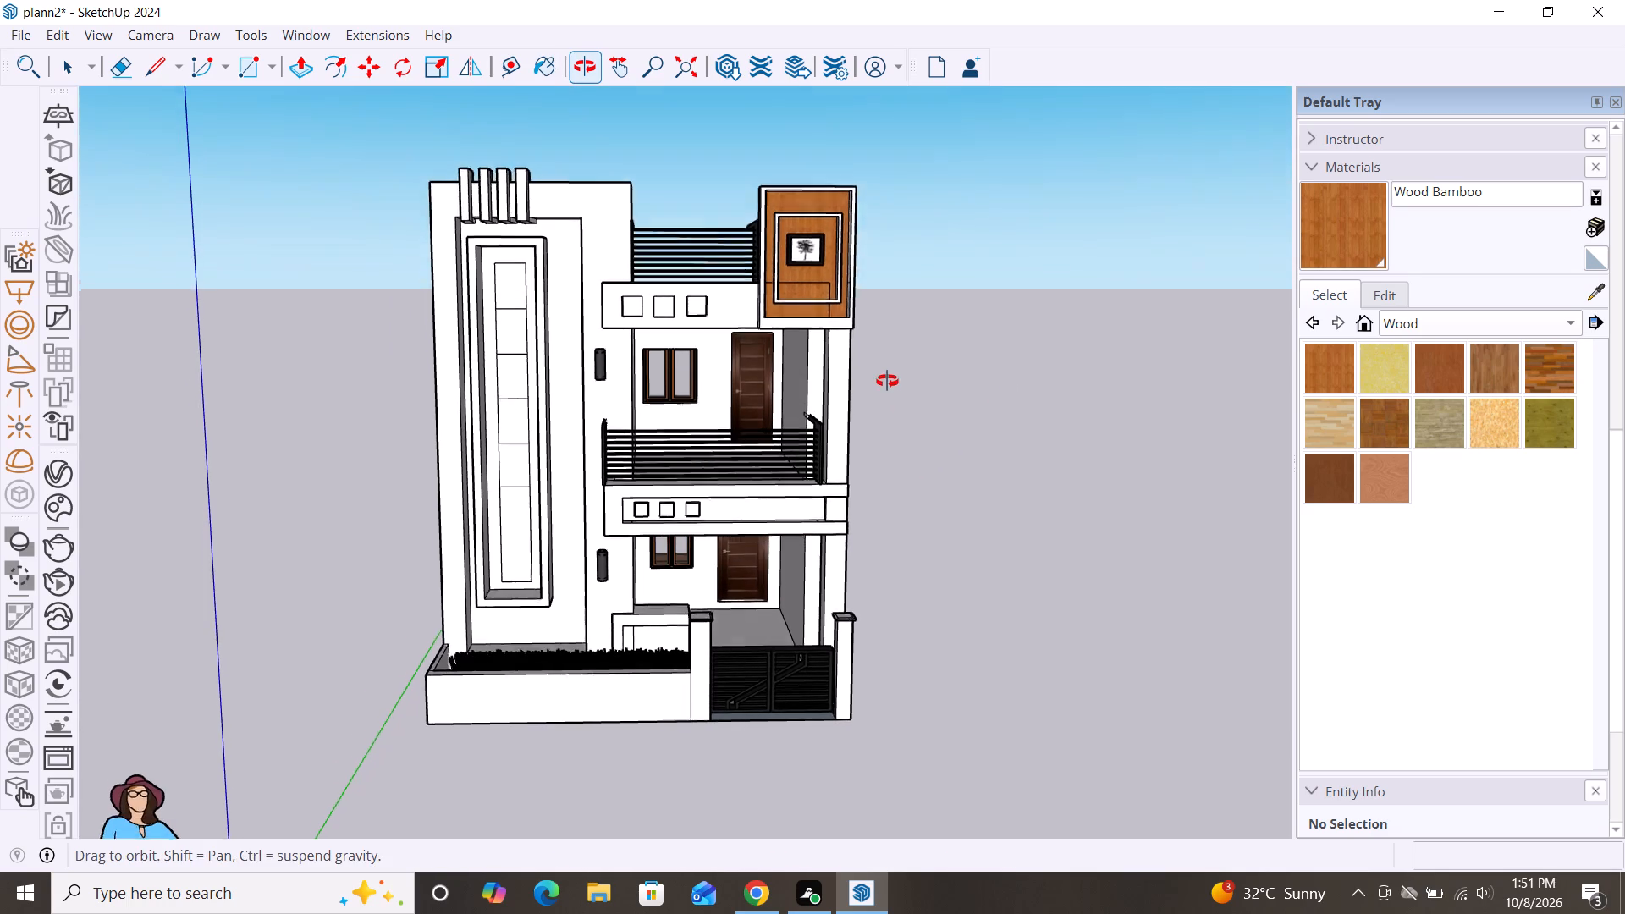
pyautogui.moveTo(887, 381); pyautogui.dragTo(886, 378, button='middle')
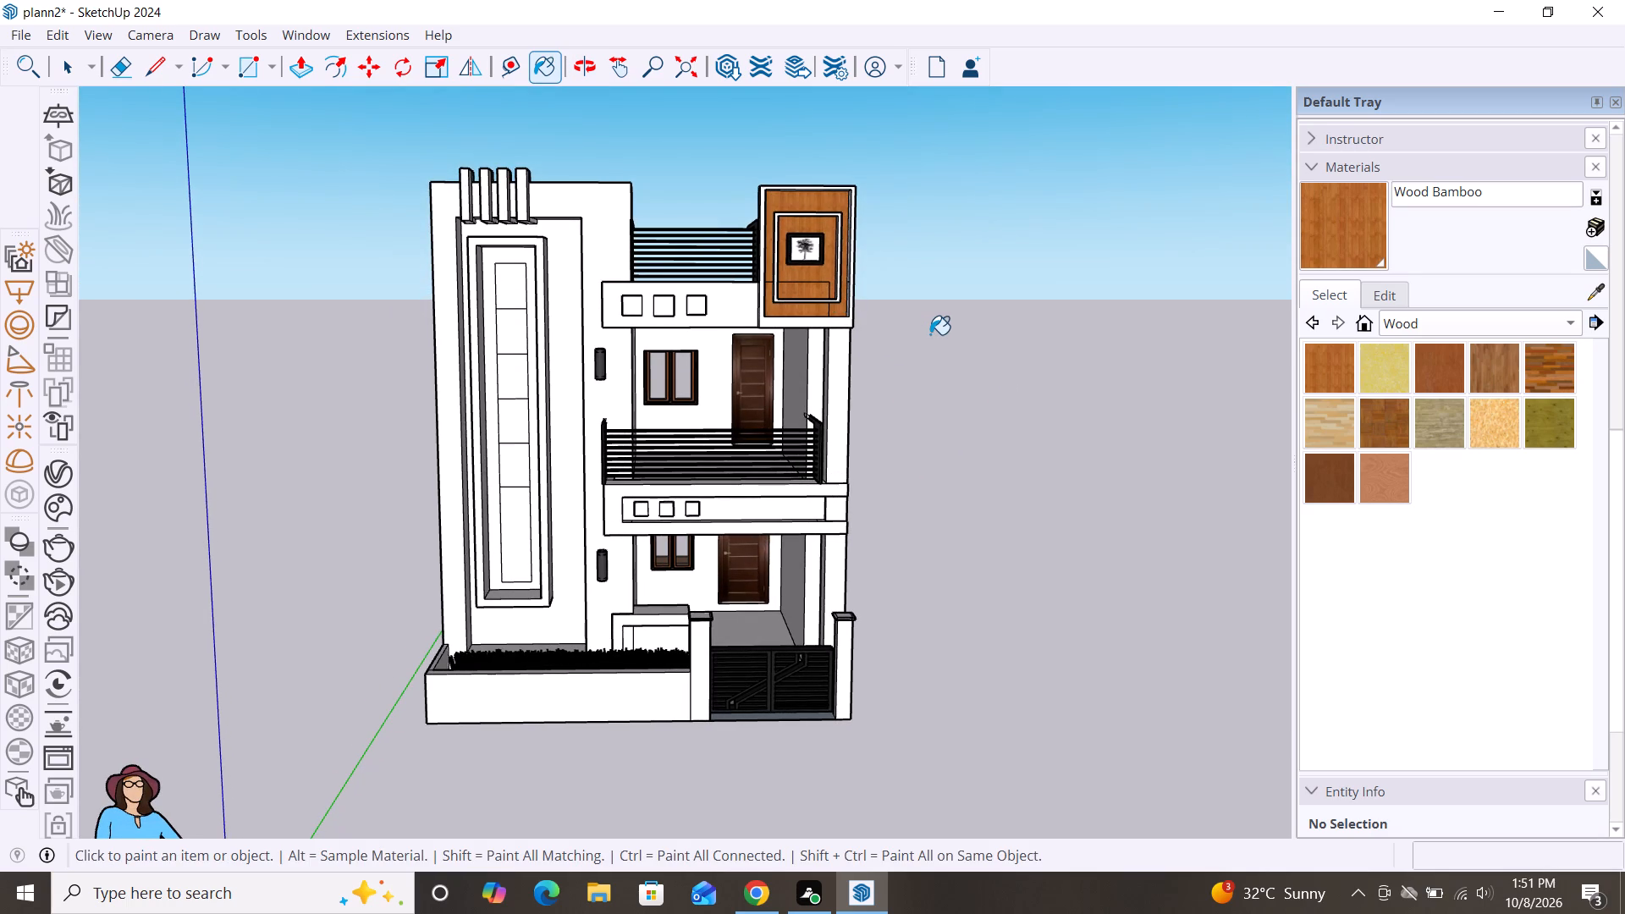
pyautogui.click(716, 295)
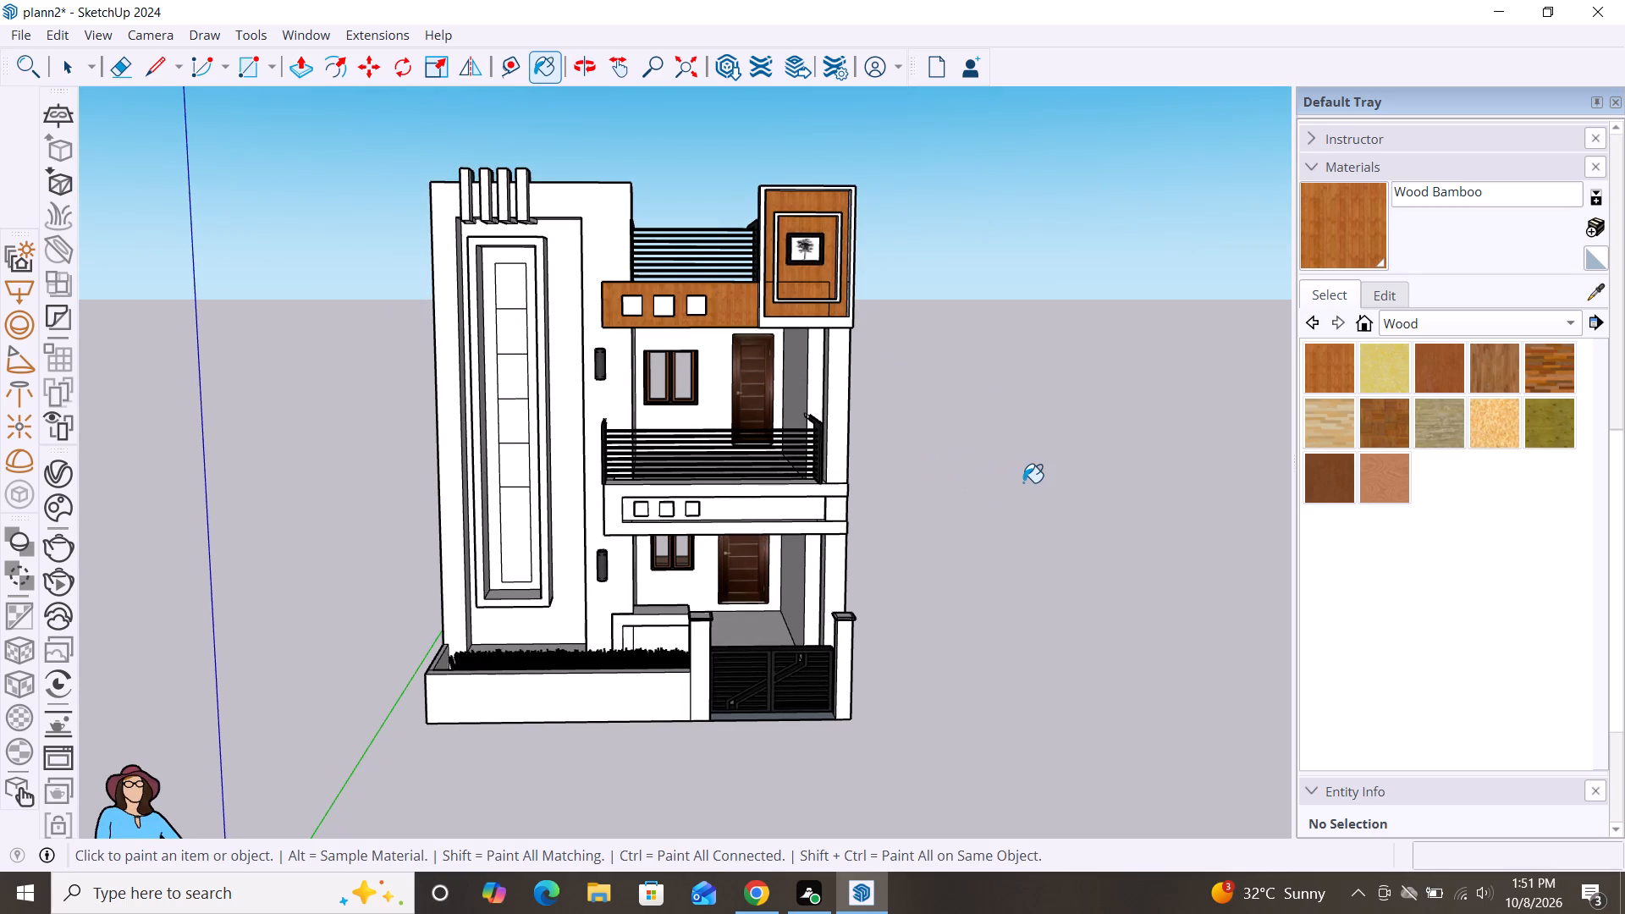
# Paint the recessed panel of the low wall below the ground-floor window, including its edge strip, with Wood Bamboo.
pyautogui.click(676, 637)
pyautogui.moveTo(954, 603); pyautogui.dragTo(960, 512, button='middle')
pyautogui.scroll(-1, 960, 512)
pyautogui.scroll(6, 654, 639)
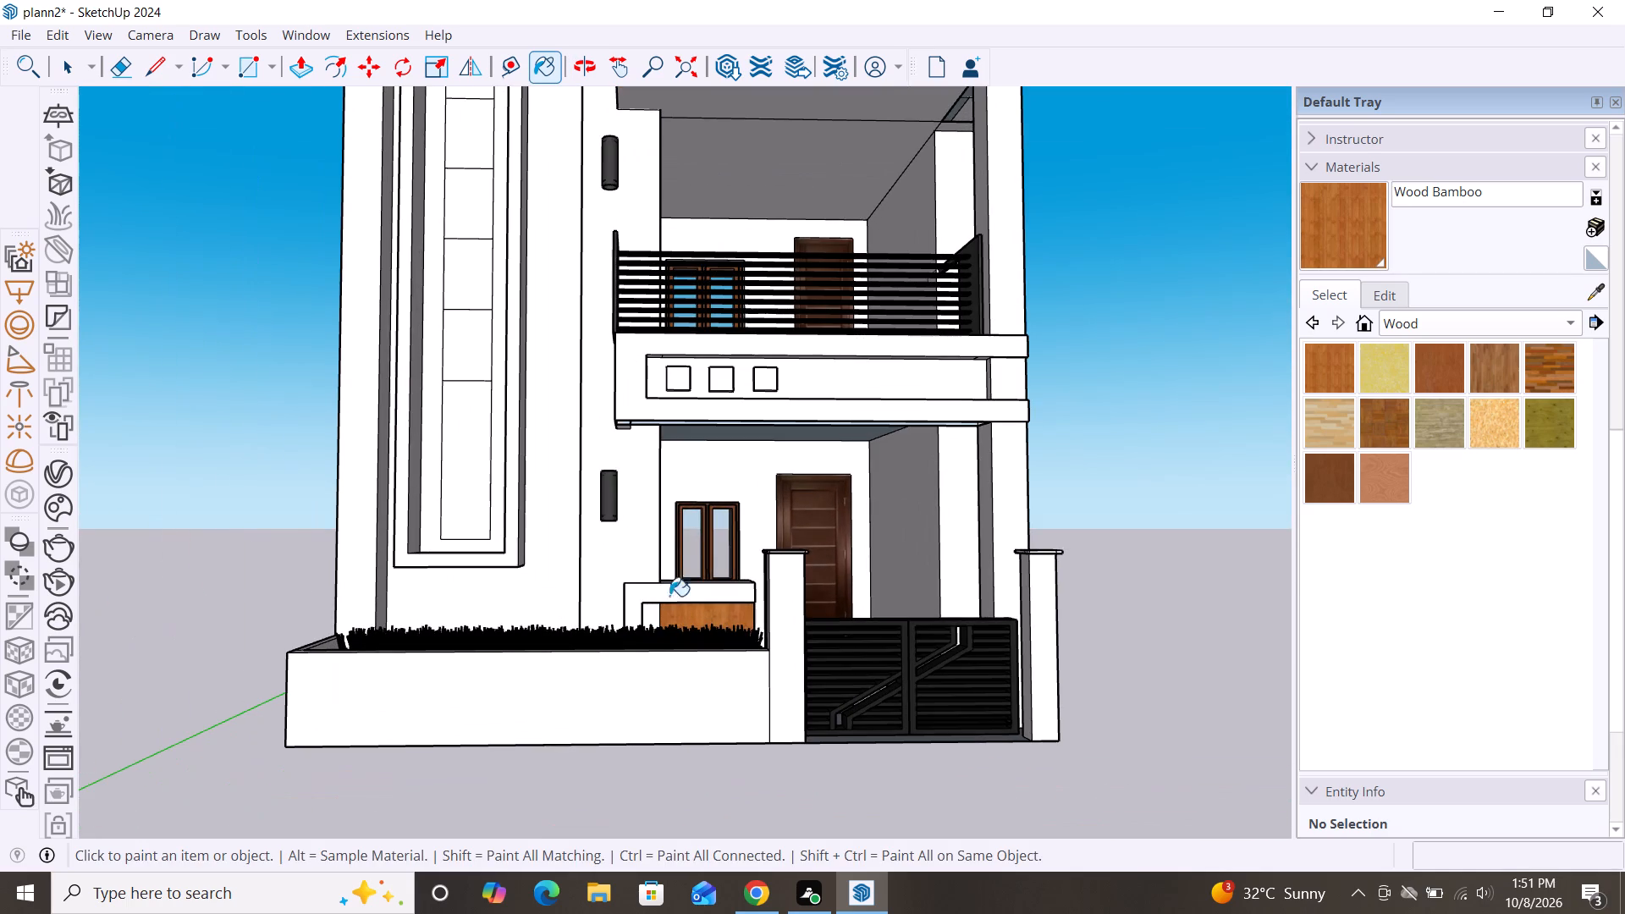
pyautogui.click(654, 611)
# Paint the three small squares on the first-floor balcony band with Wood Bamboo.
pyautogui.scroll(-5, 652, 553)
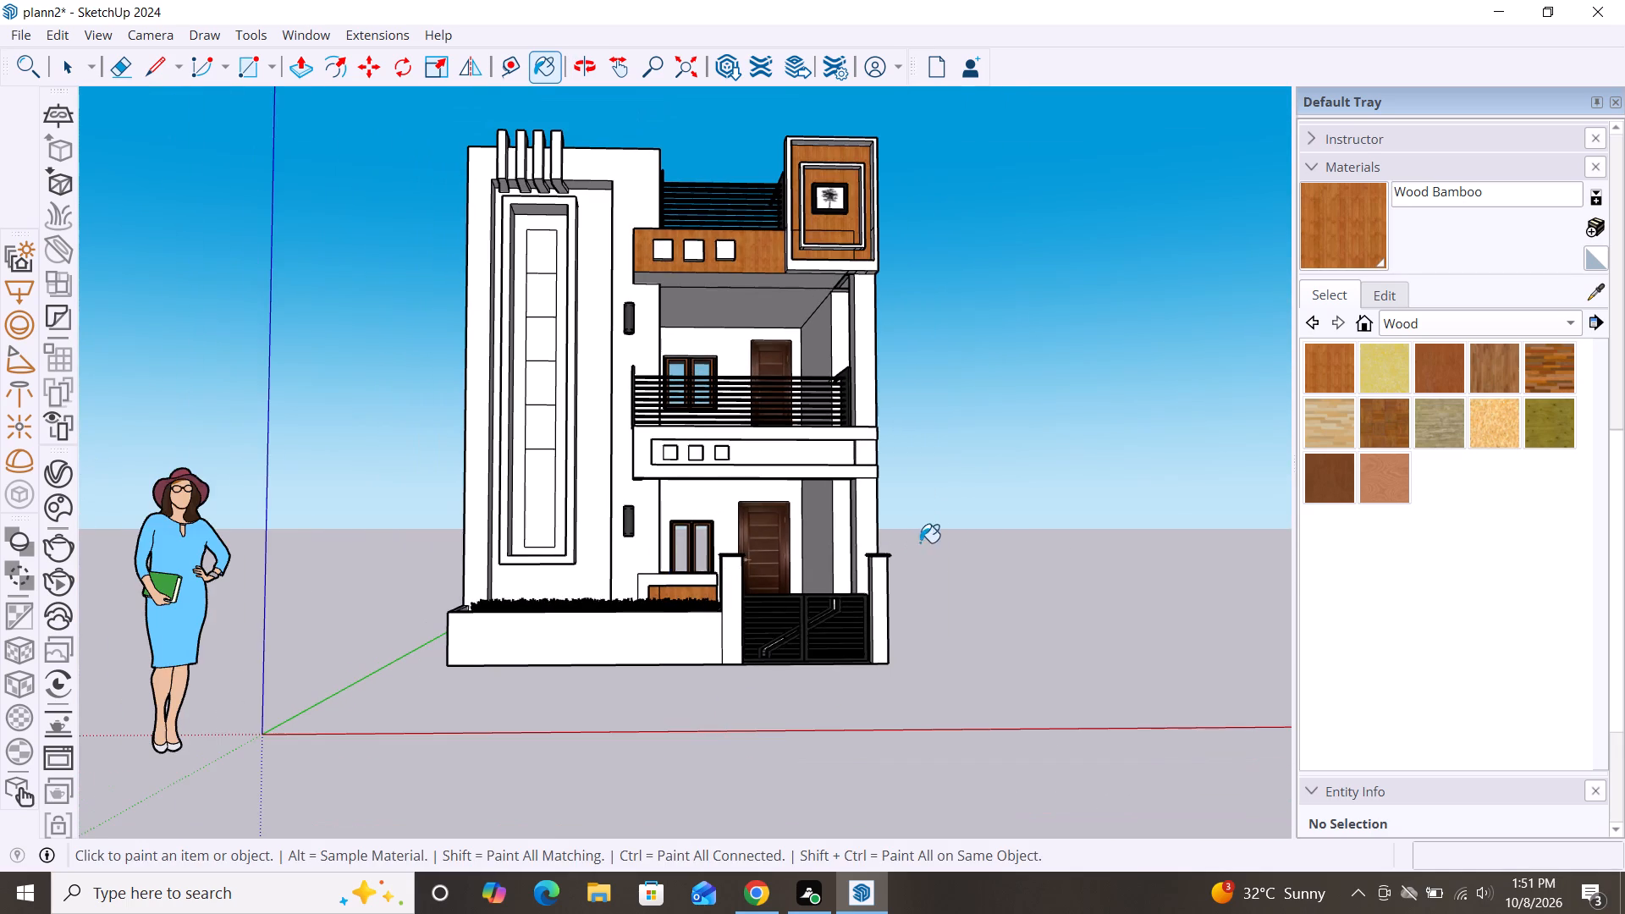
pyautogui.scroll(2, 952, 536)
pyautogui.scroll(-2, 1004, 557)
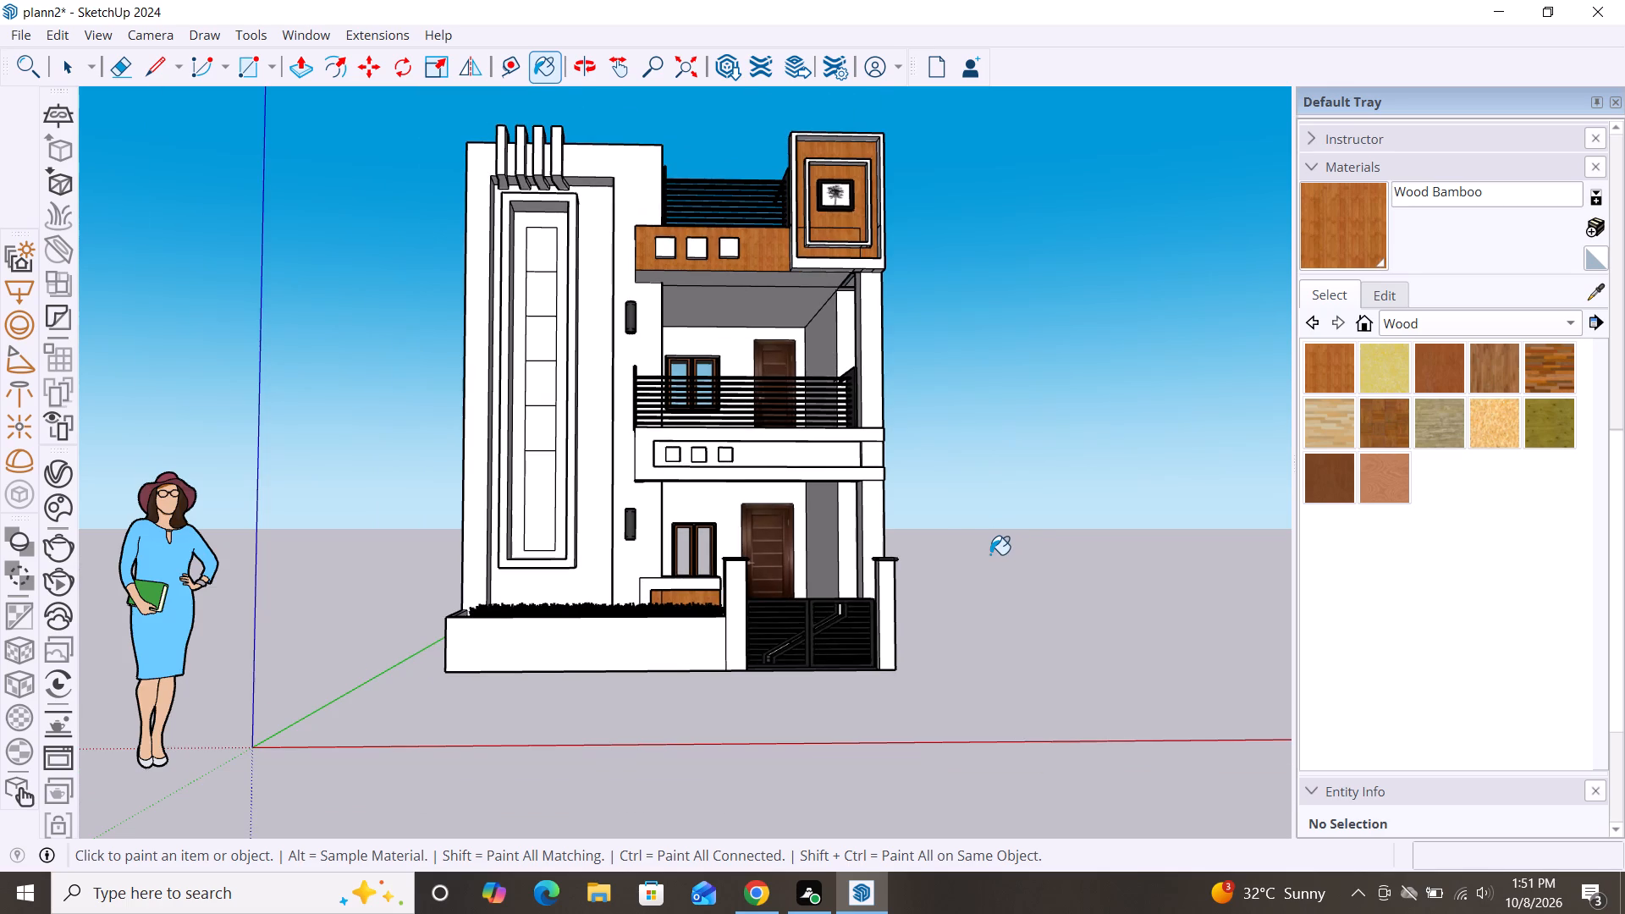
pyautogui.moveTo(988, 556); pyautogui.dragTo(994, 628, button='middle')
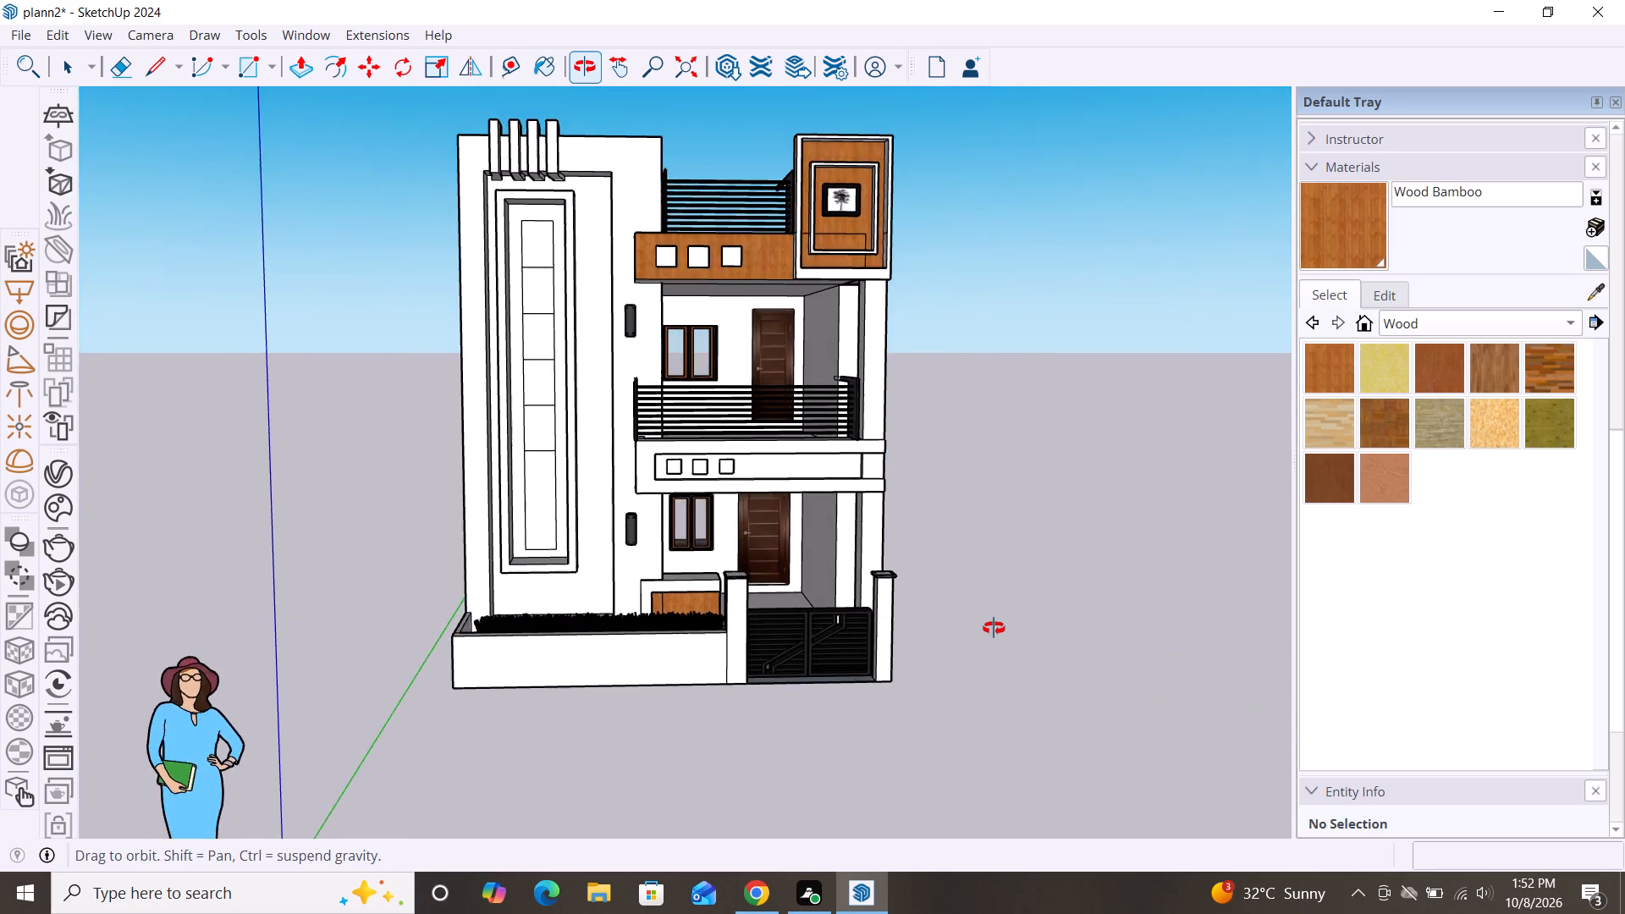
pyautogui.moveTo(994, 628); pyautogui.dragTo(967, 646, button='middle')
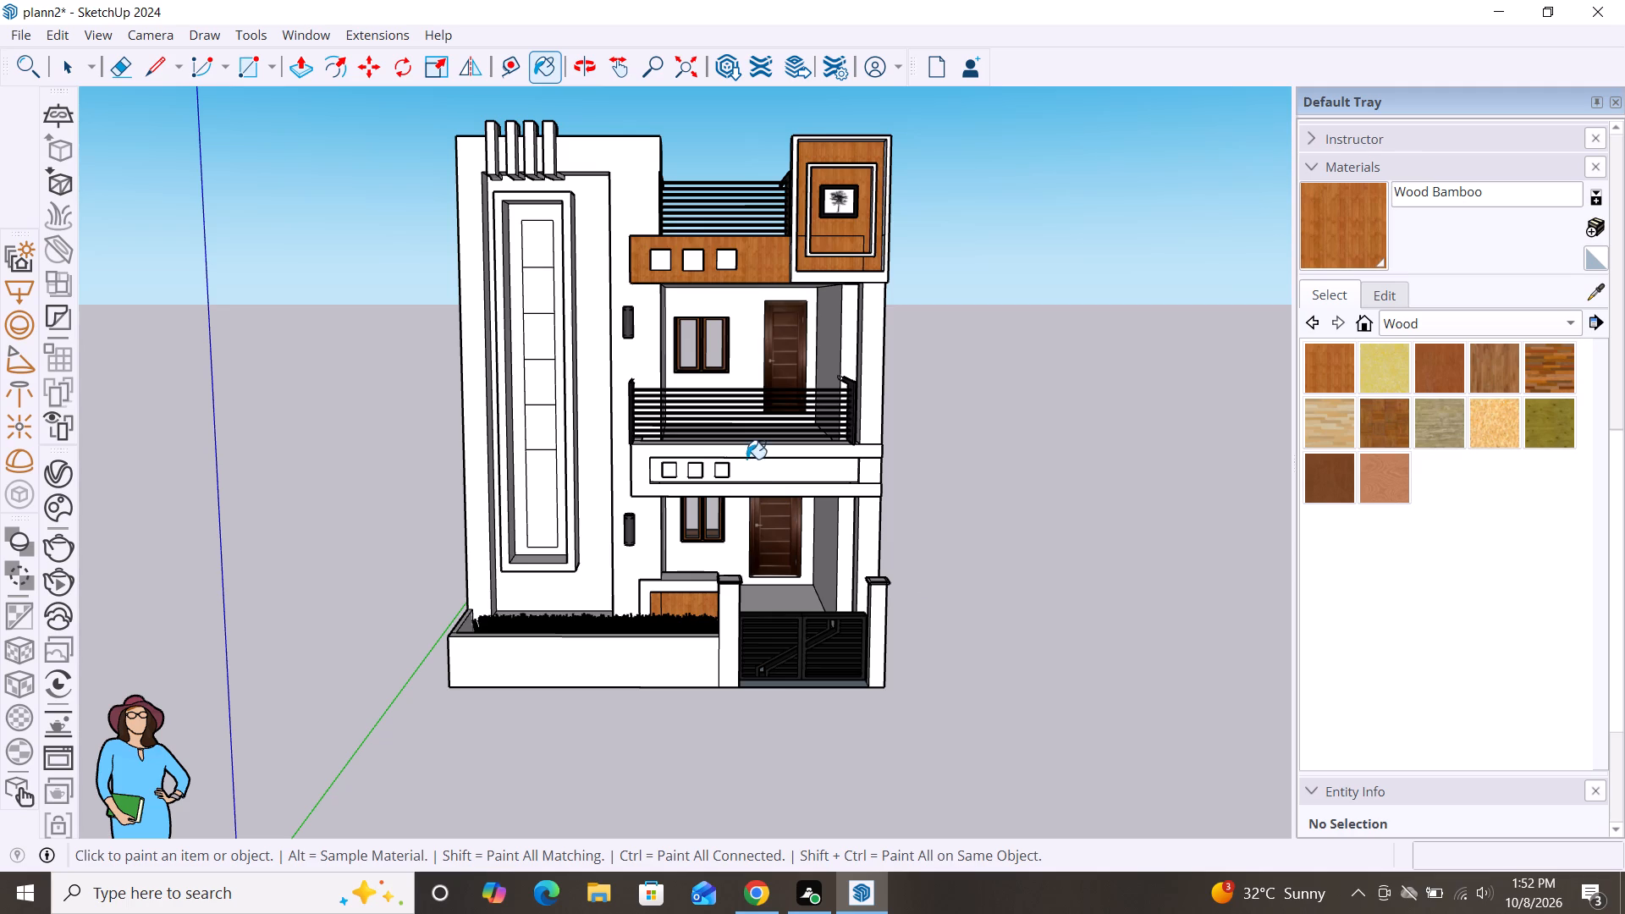
pyautogui.click(724, 475)
pyautogui.click(697, 469)
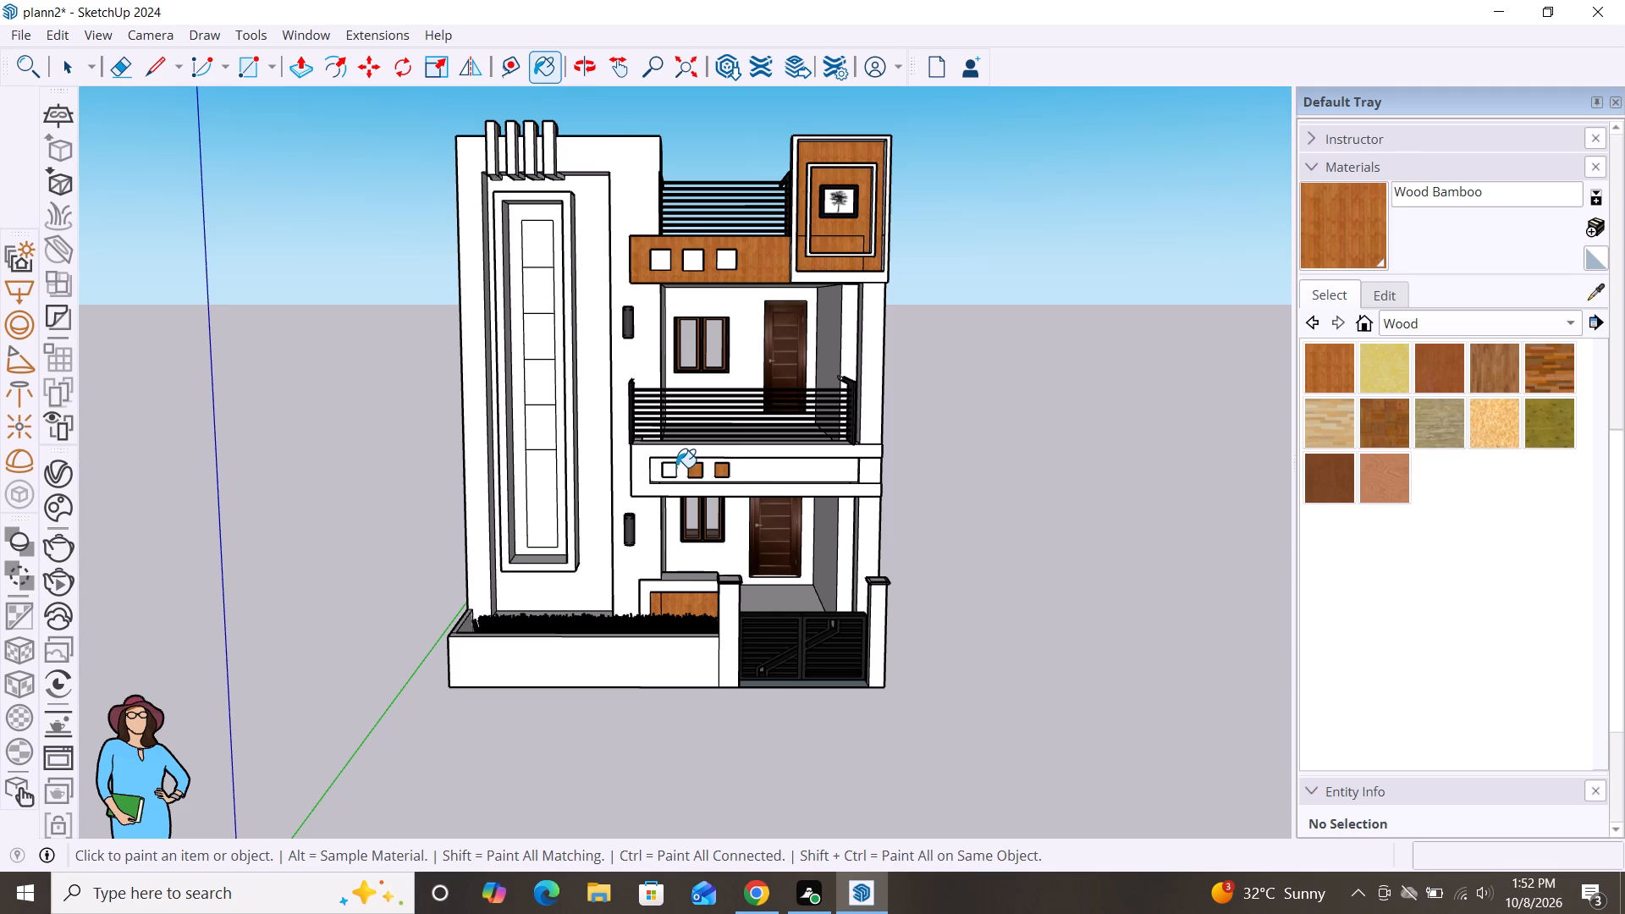
pyautogui.click(669, 470)
# Paint the upper-floor corner column below the rooftop panel with Wood Bamboo.
pyautogui.scroll(-1, 934, 310)
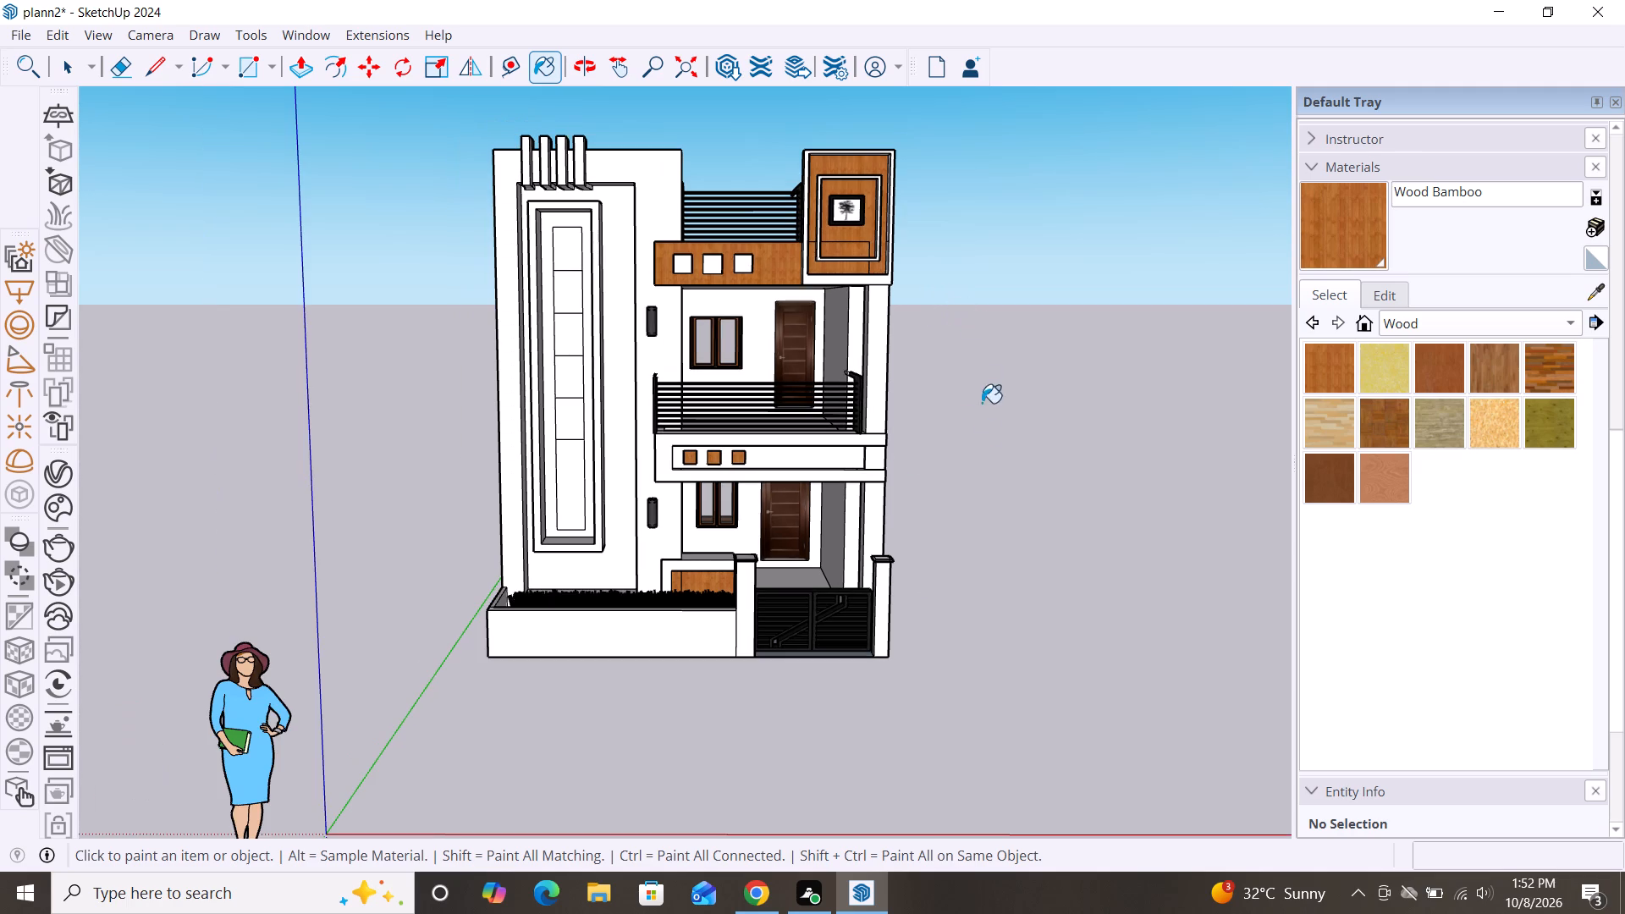
pyautogui.click(890, 333)
pyautogui.click(879, 336)
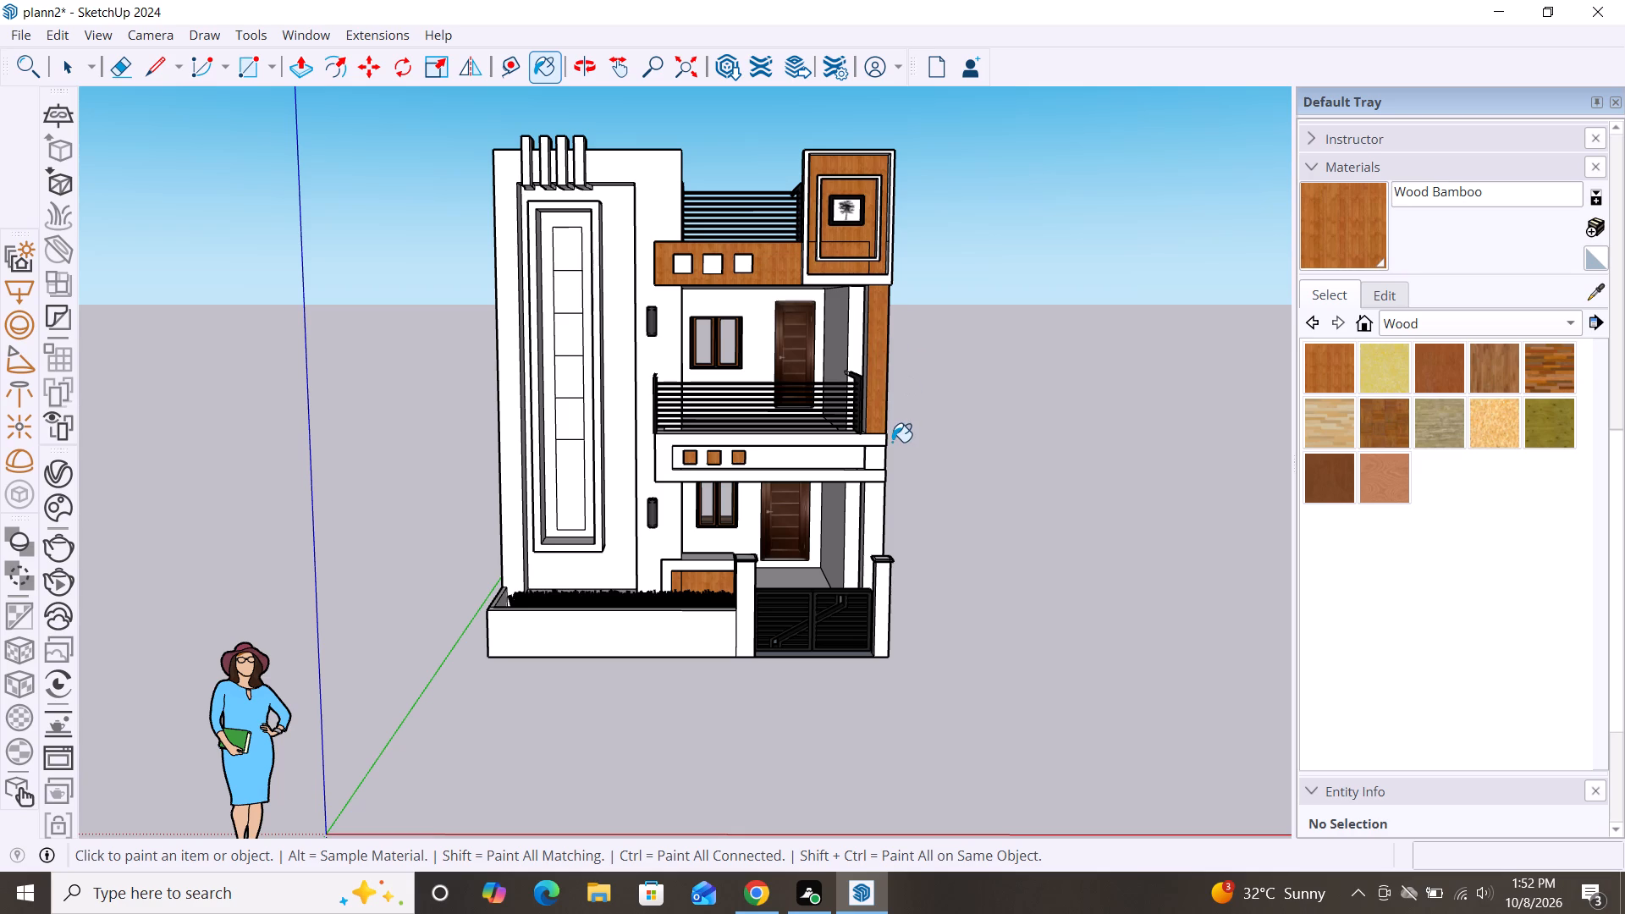
pyautogui.moveTo(905, 440); pyautogui.dragTo(973, 432, button='middle')
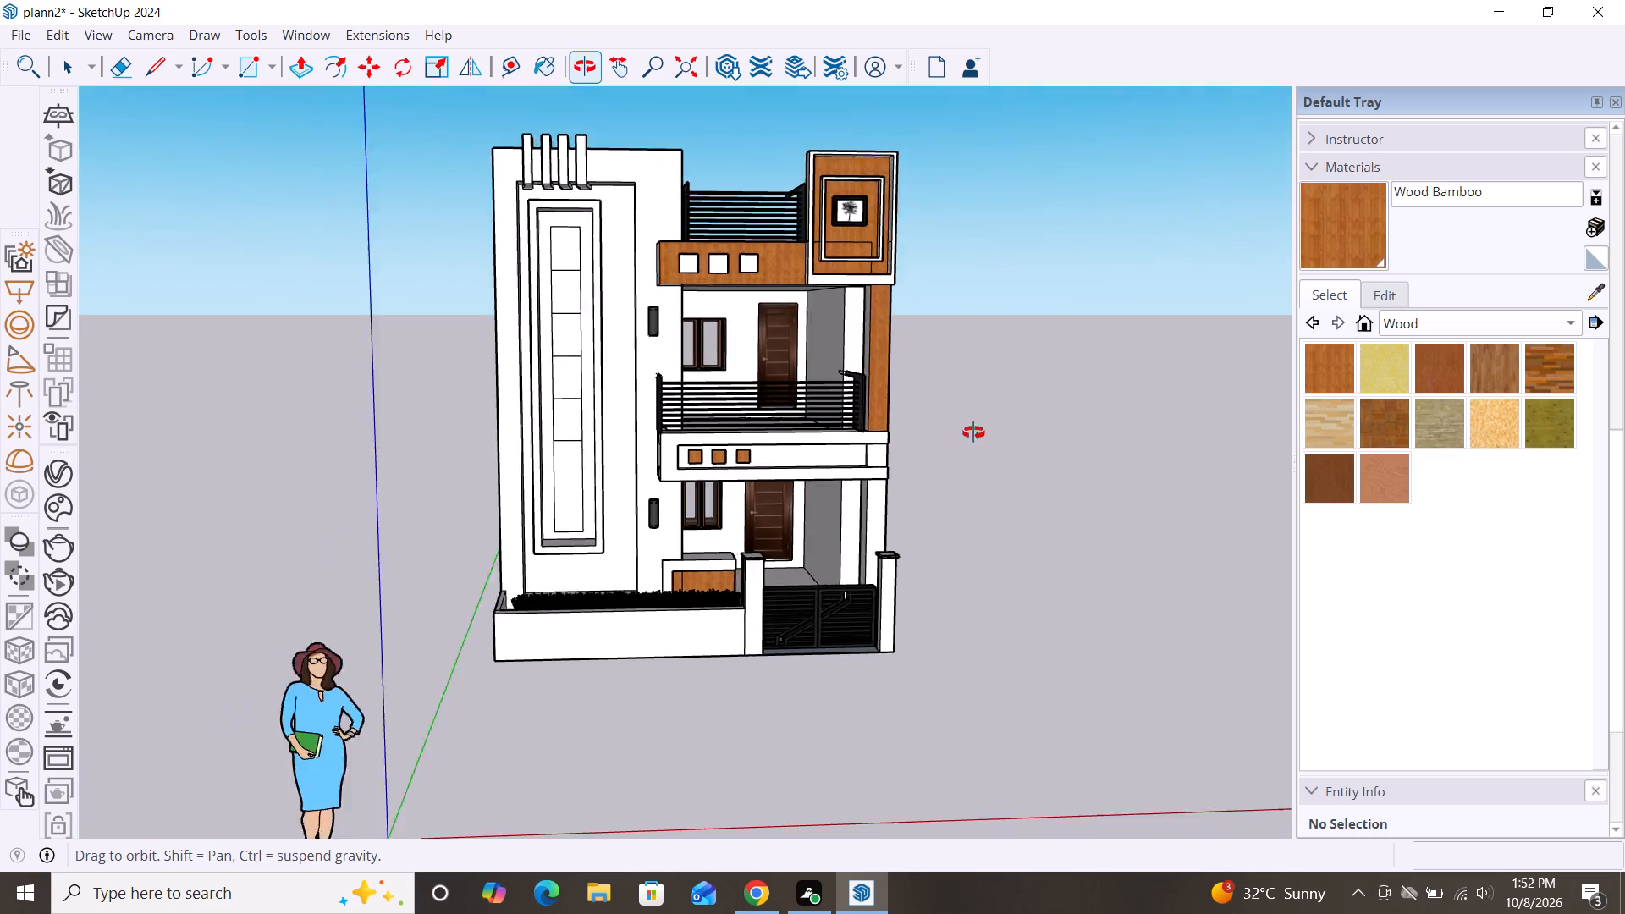
pyautogui.moveTo(973, 432); pyautogui.dragTo(1027, 425, button='middle')
pyautogui.click(865, 302)
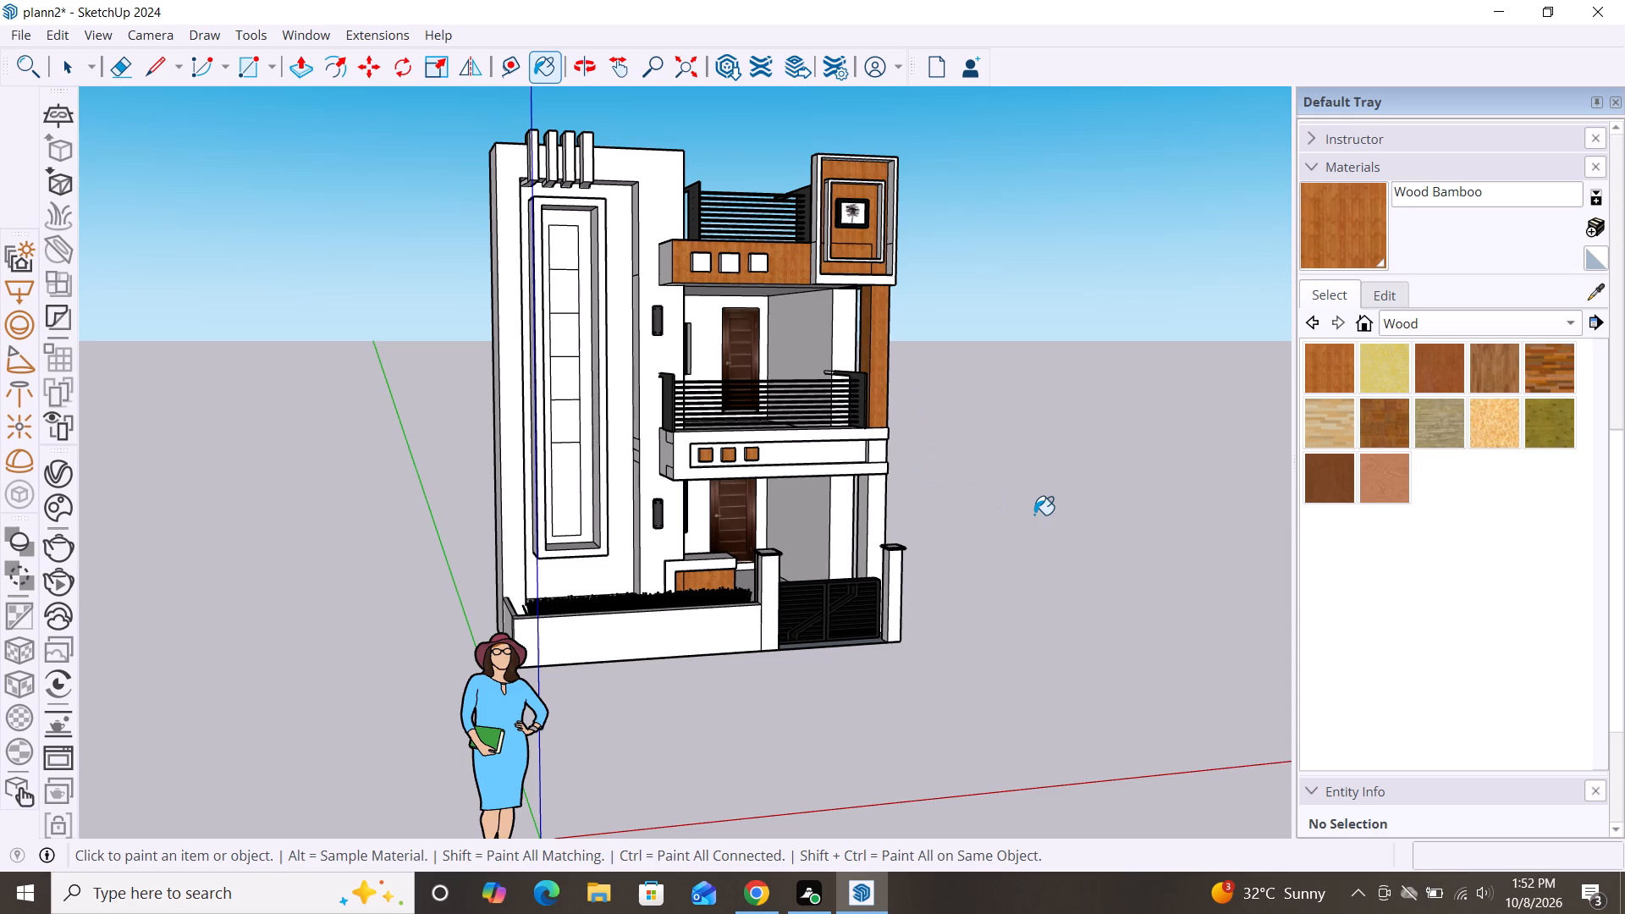
# Paint the ground-floor section of the corner column behind the gate pillar with Wood Bamboo.
pyautogui.keyDown('alt'); pyautogui.moveTo(1029, 515); pyautogui.dragTo(879, 526, button='middle'); pyautogui.keyUp('alt')
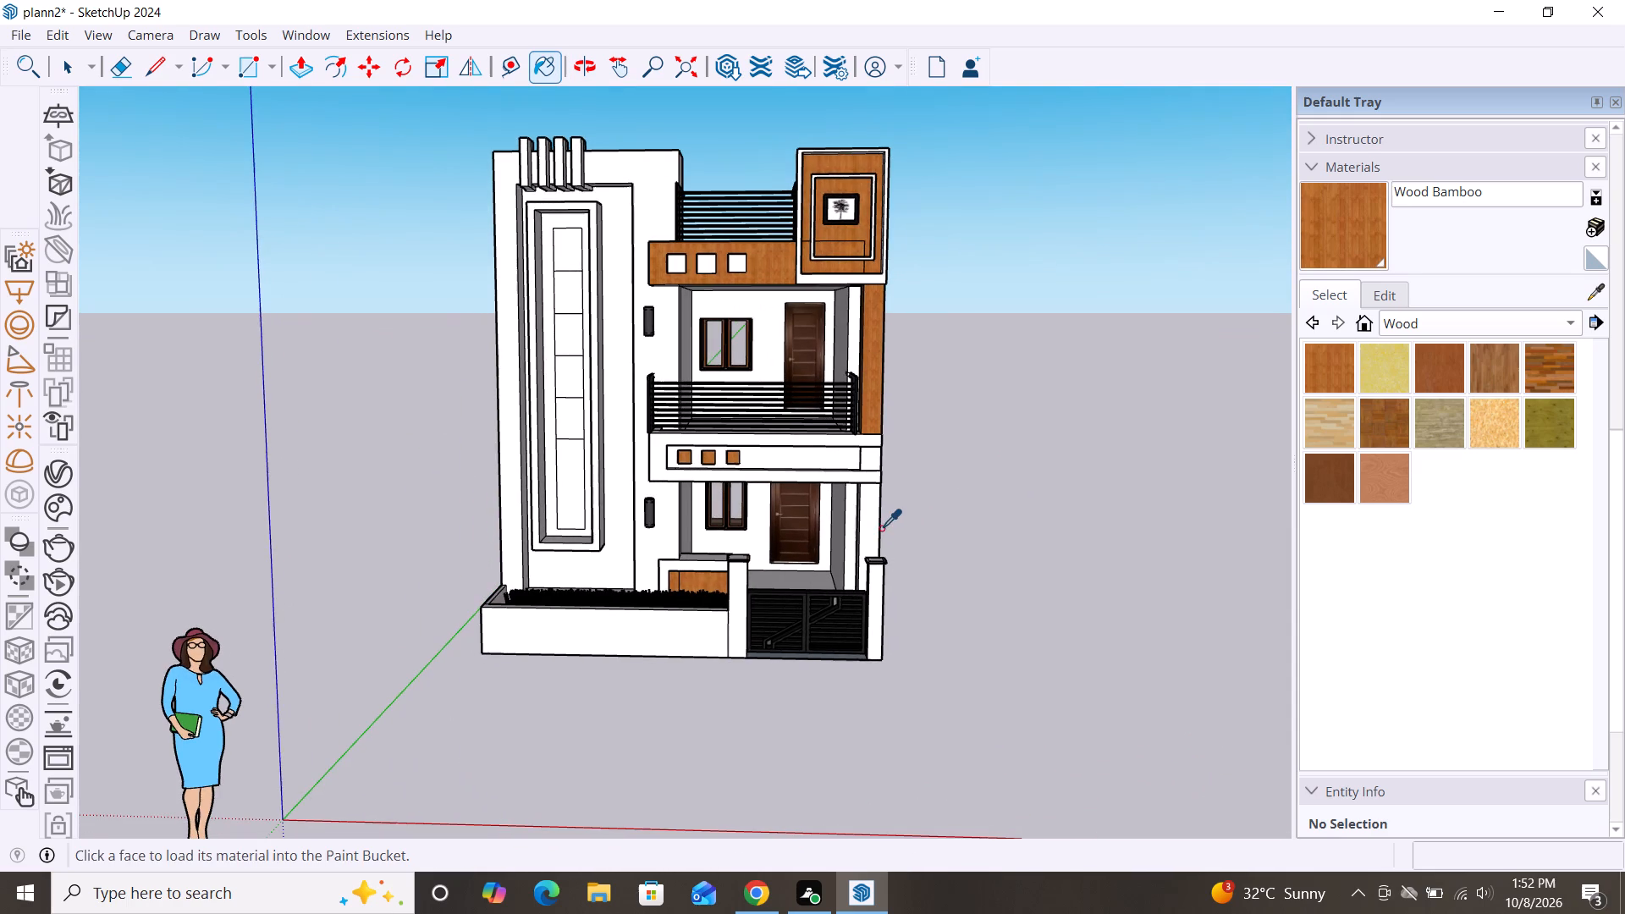
pyautogui.scroll(8, 883, 529)
pyautogui.click(873, 464)
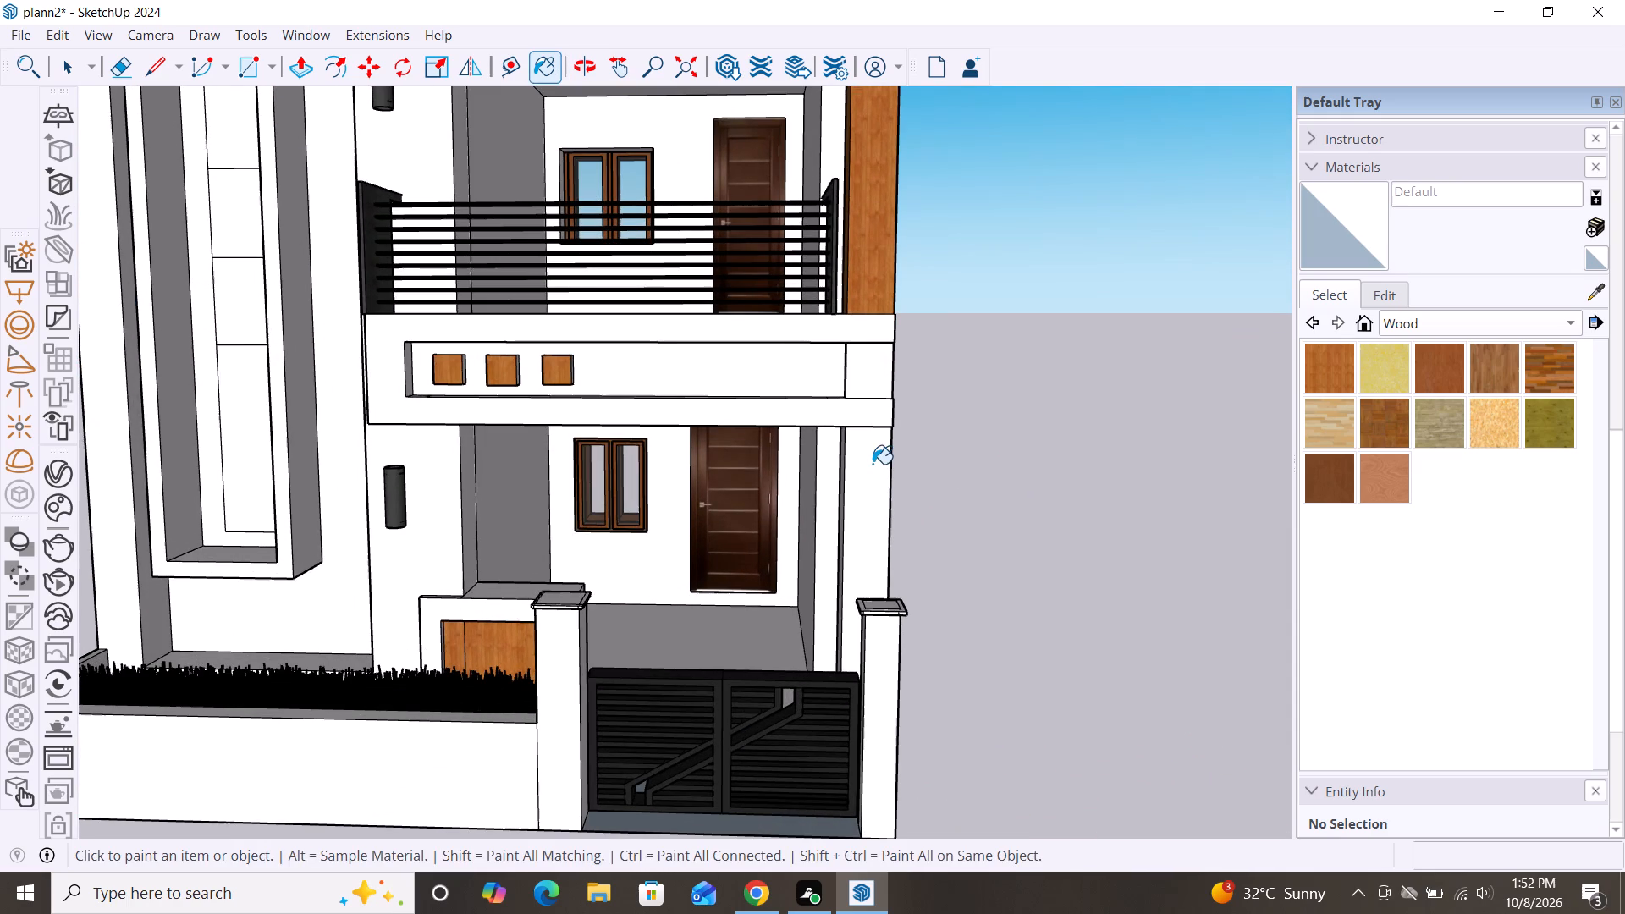
pyautogui.click(873, 464)
pyautogui.click(1319, 374)
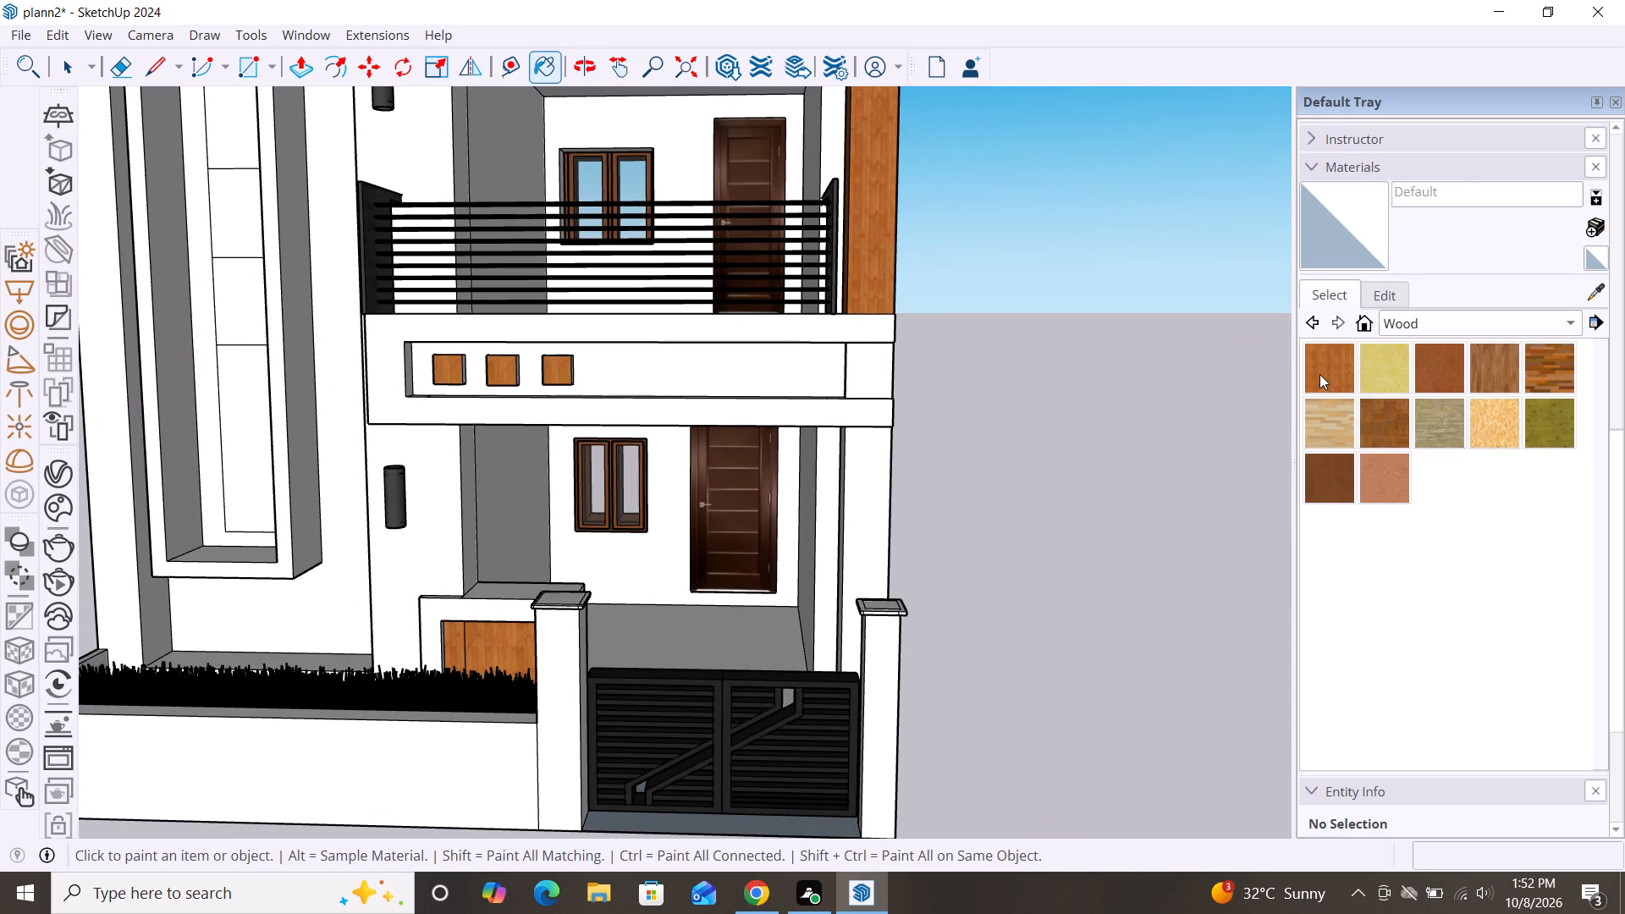
pyautogui.click(867, 517)
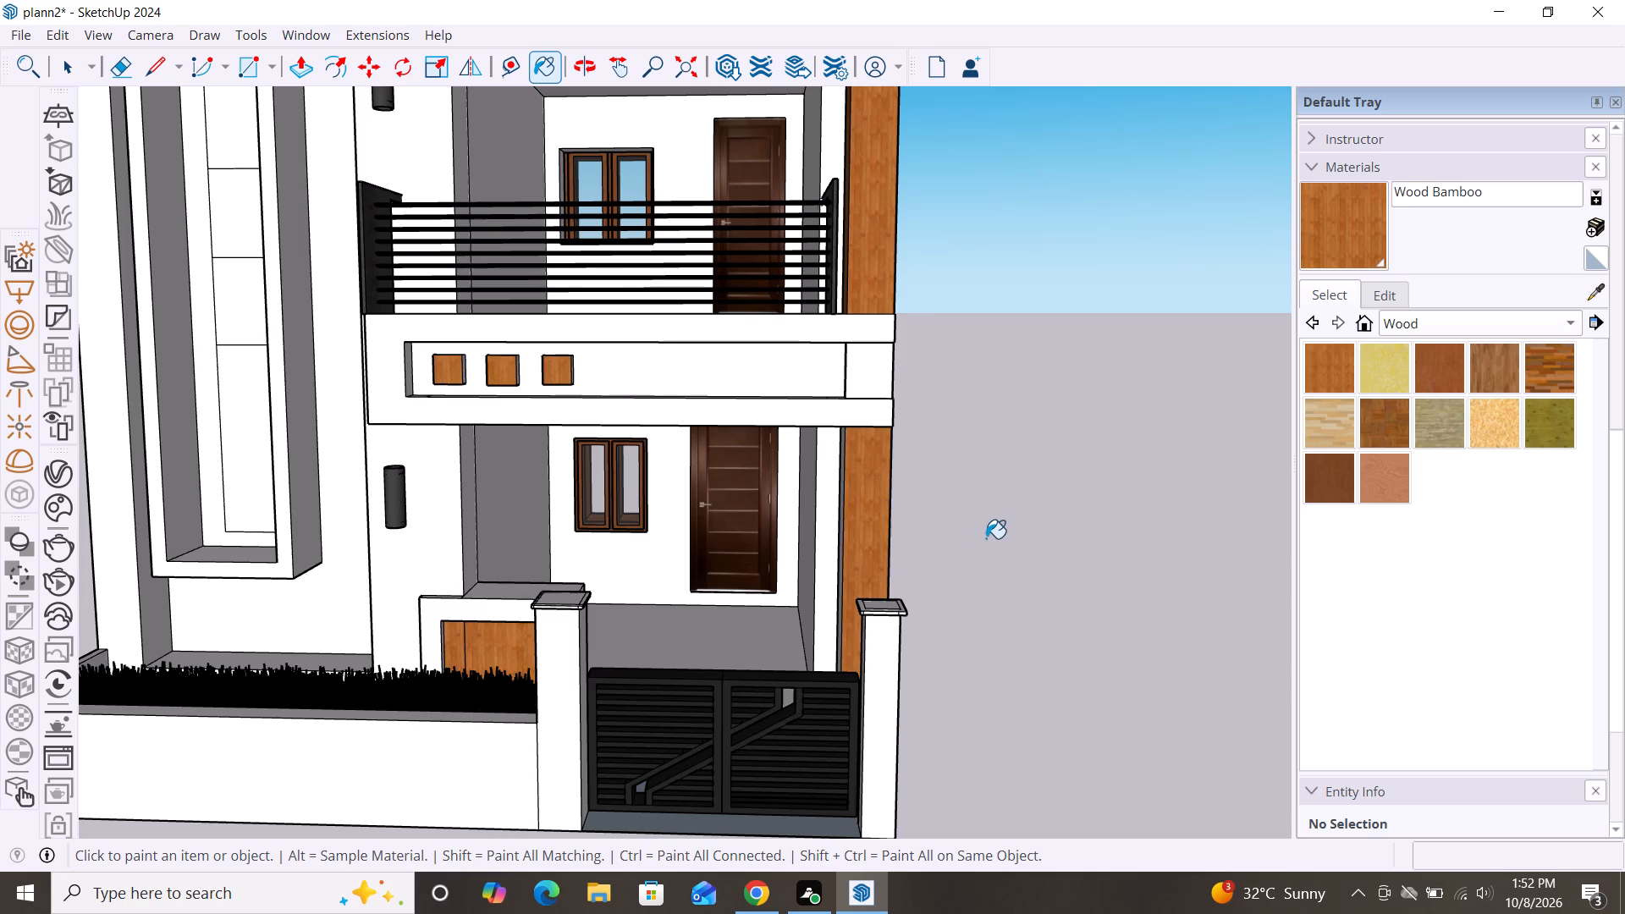
# Paint the inner side face of the ground-floor corner column, facing the porch, with Wood Bamboo.
pyautogui.scroll(-12, 996, 527)
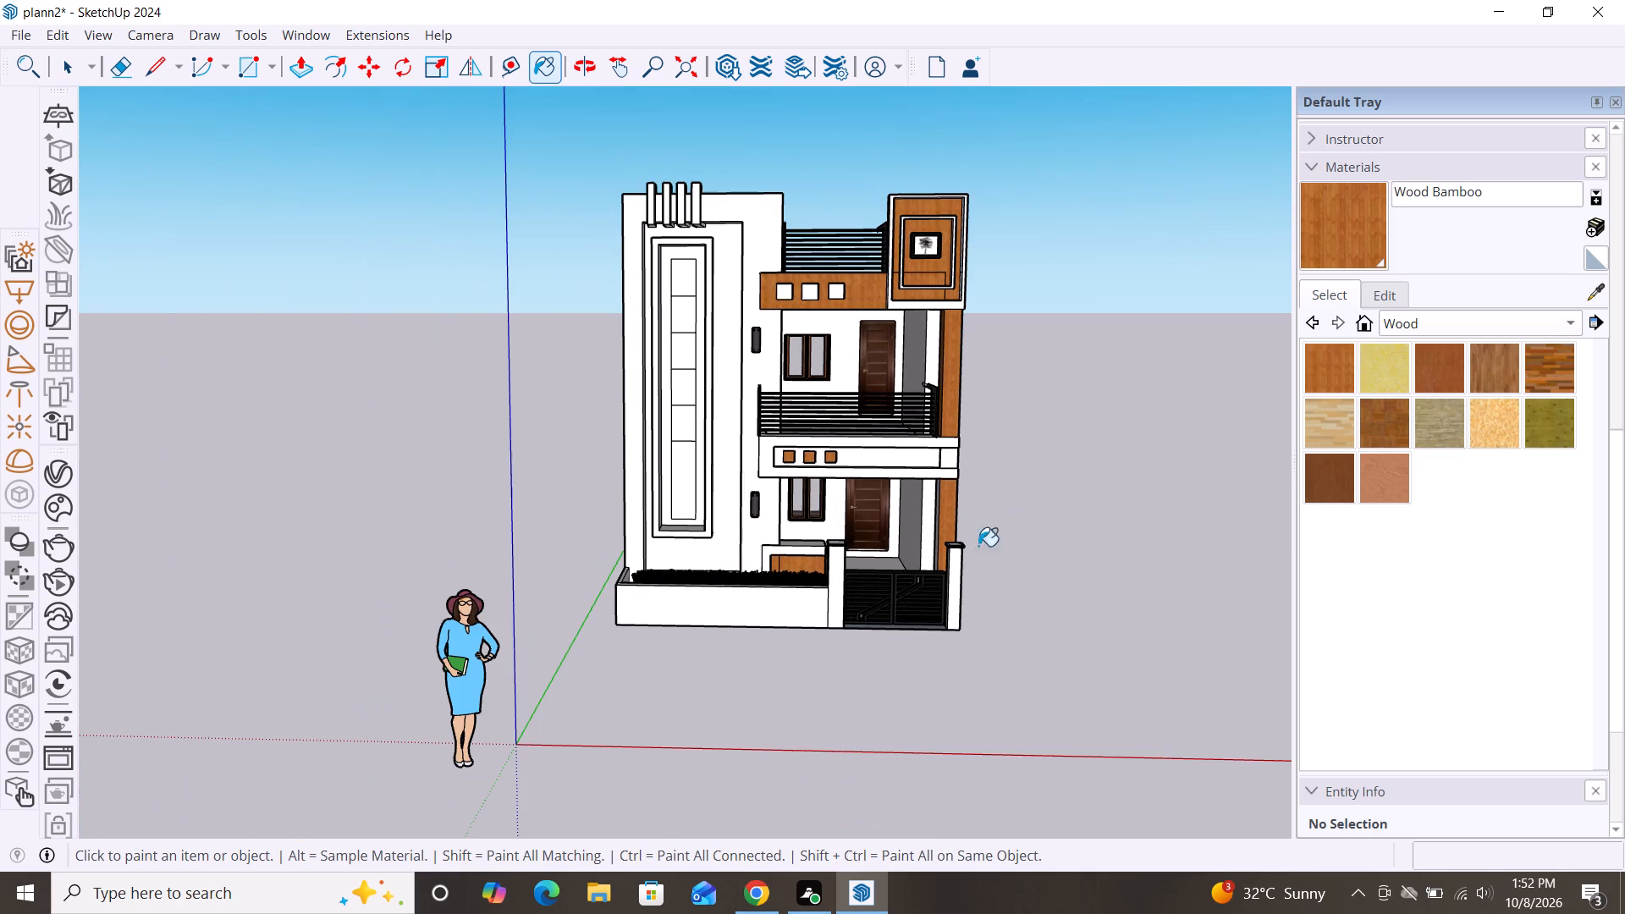
pyautogui.keyDown('alt'); pyautogui.moveTo(905, 625); pyautogui.dragTo(1073, 623, button='middle'); pyautogui.keyUp('alt')
pyautogui.scroll(9, 910, 495)
pyautogui.press('space')
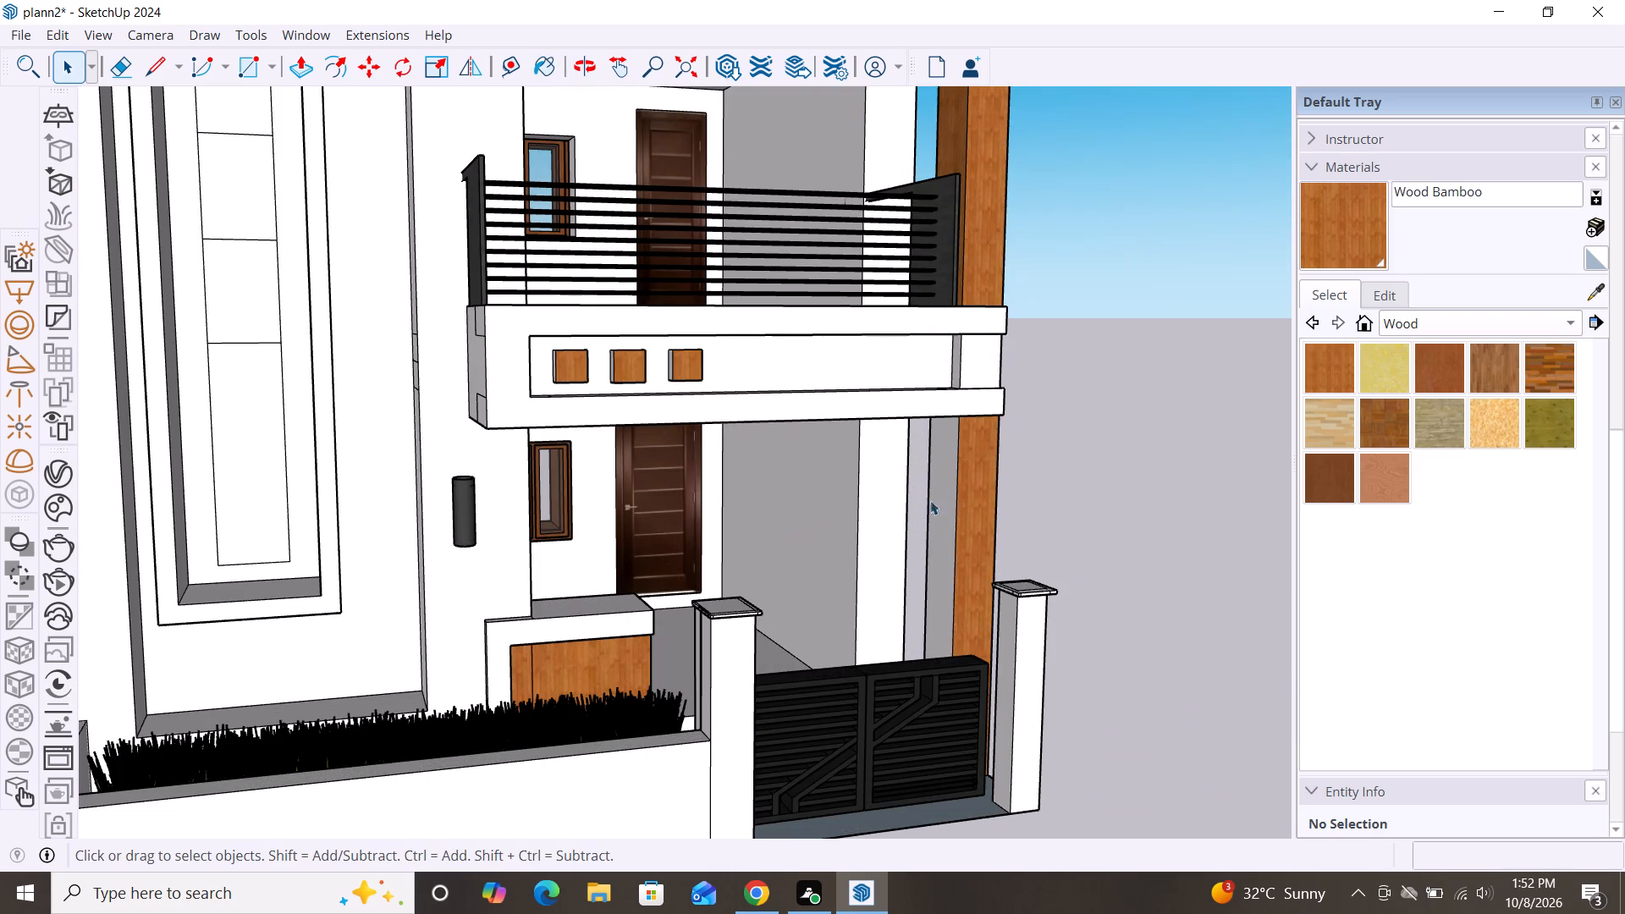
pyautogui.click(1330, 372)
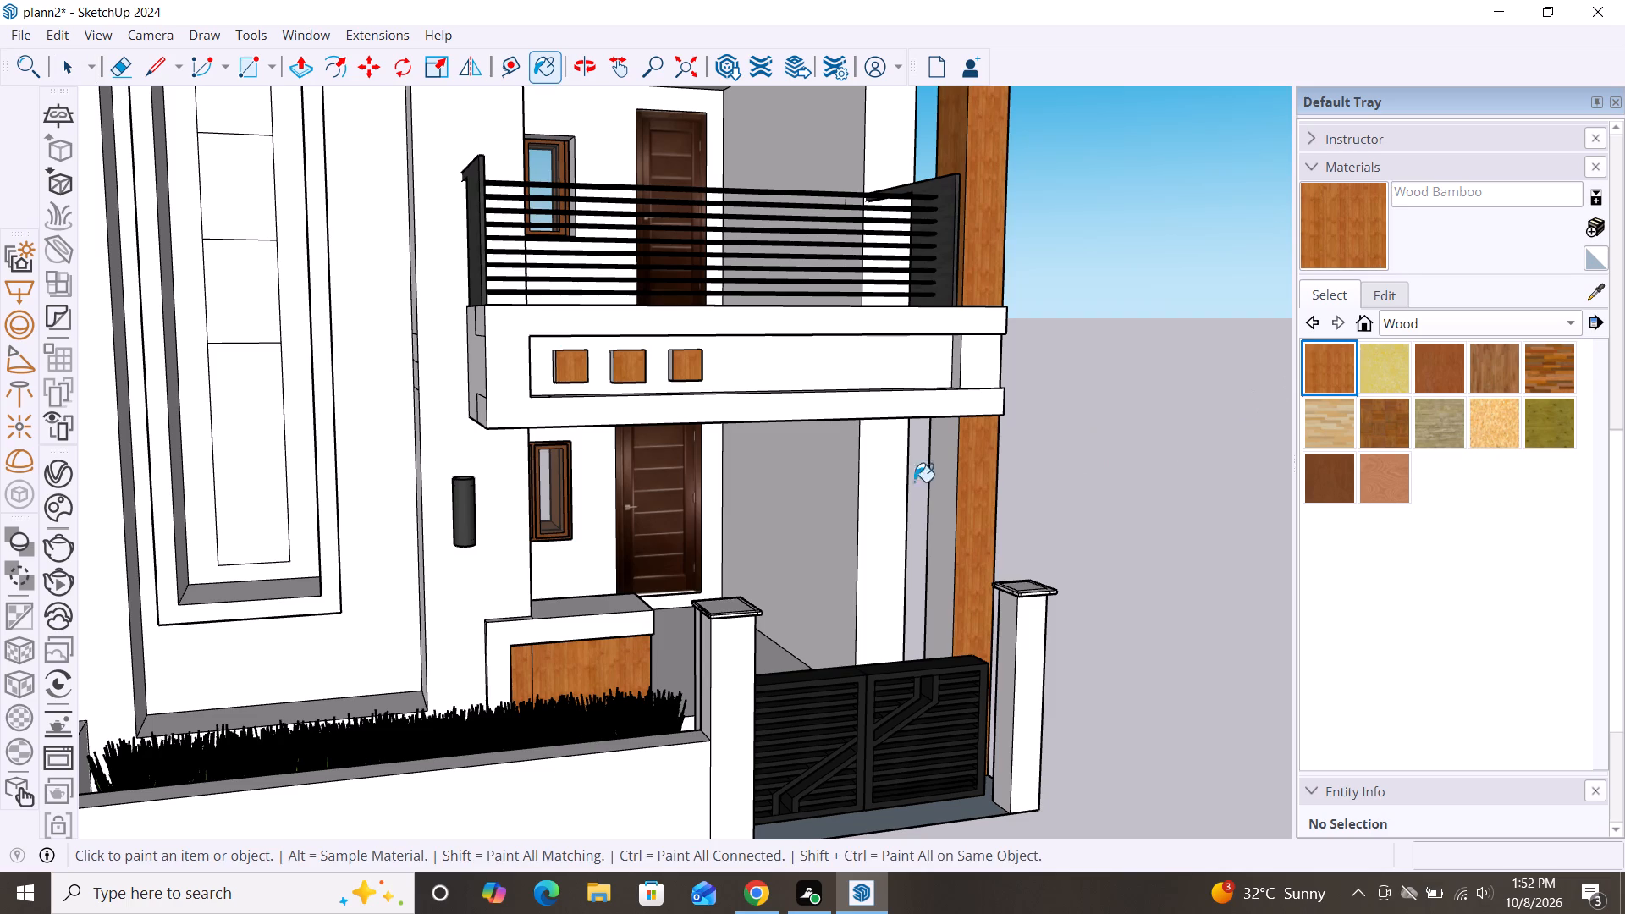
pyautogui.click(941, 487)
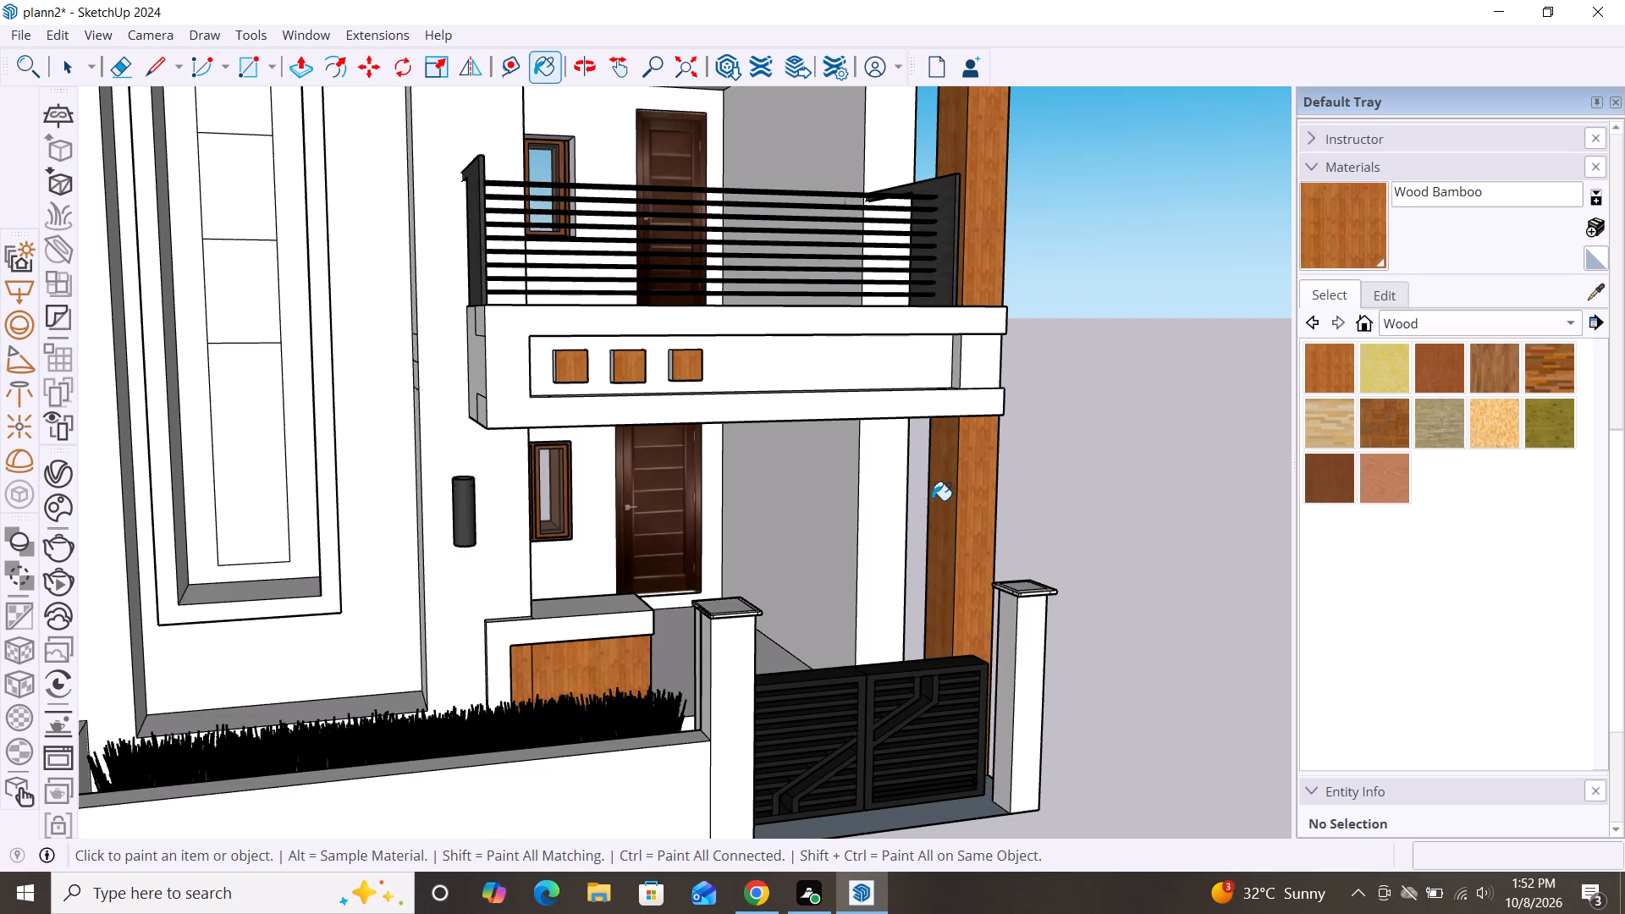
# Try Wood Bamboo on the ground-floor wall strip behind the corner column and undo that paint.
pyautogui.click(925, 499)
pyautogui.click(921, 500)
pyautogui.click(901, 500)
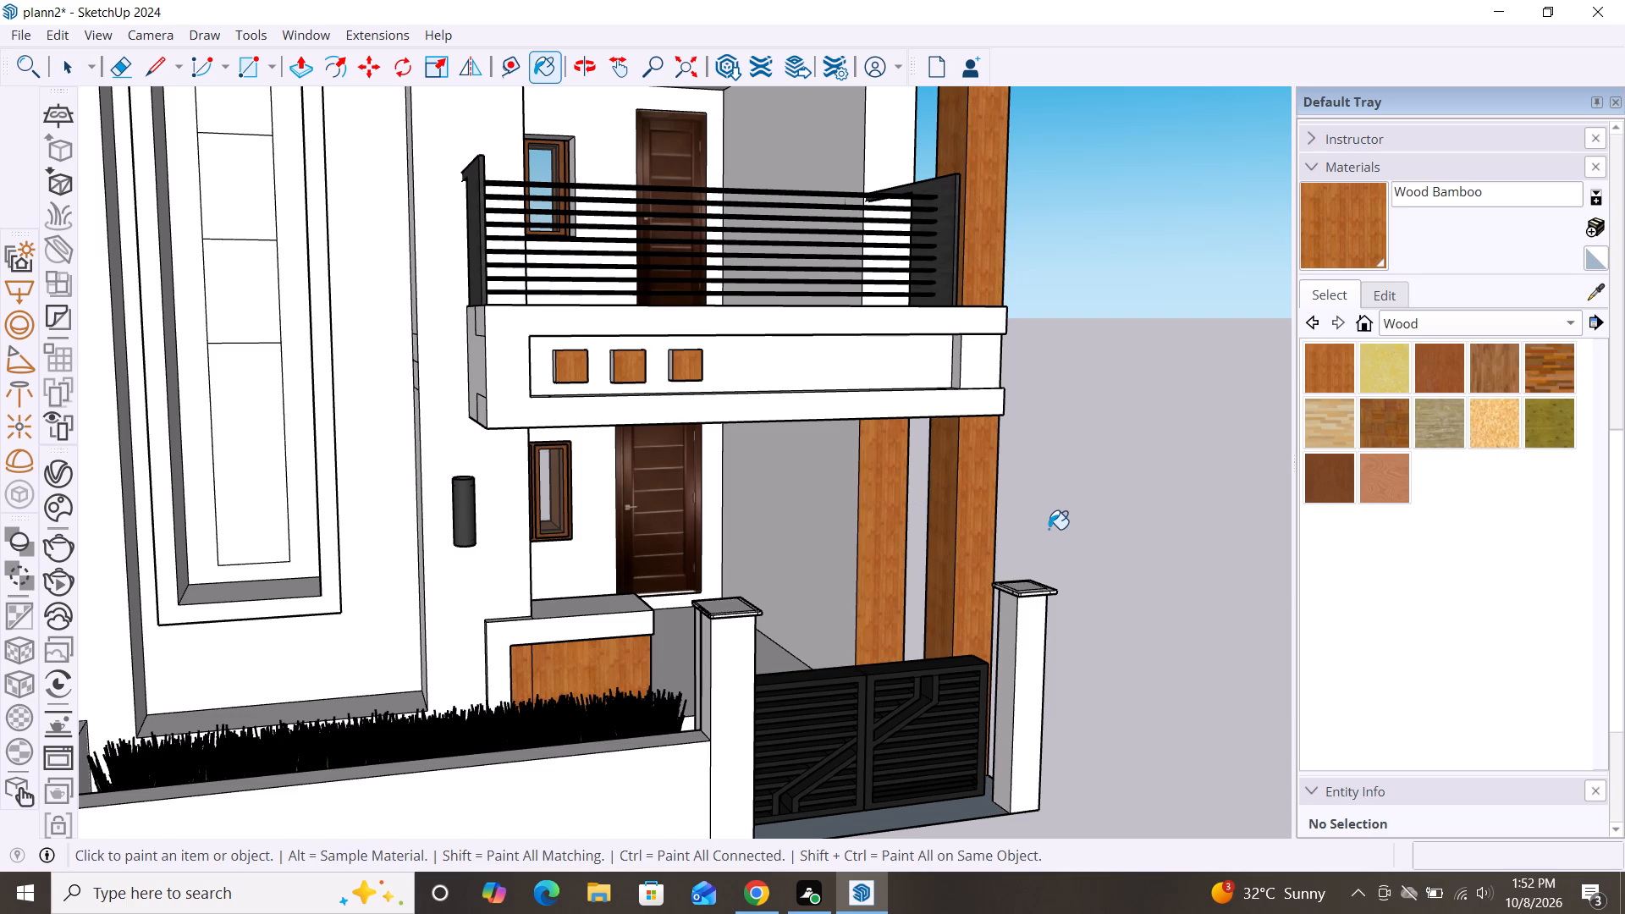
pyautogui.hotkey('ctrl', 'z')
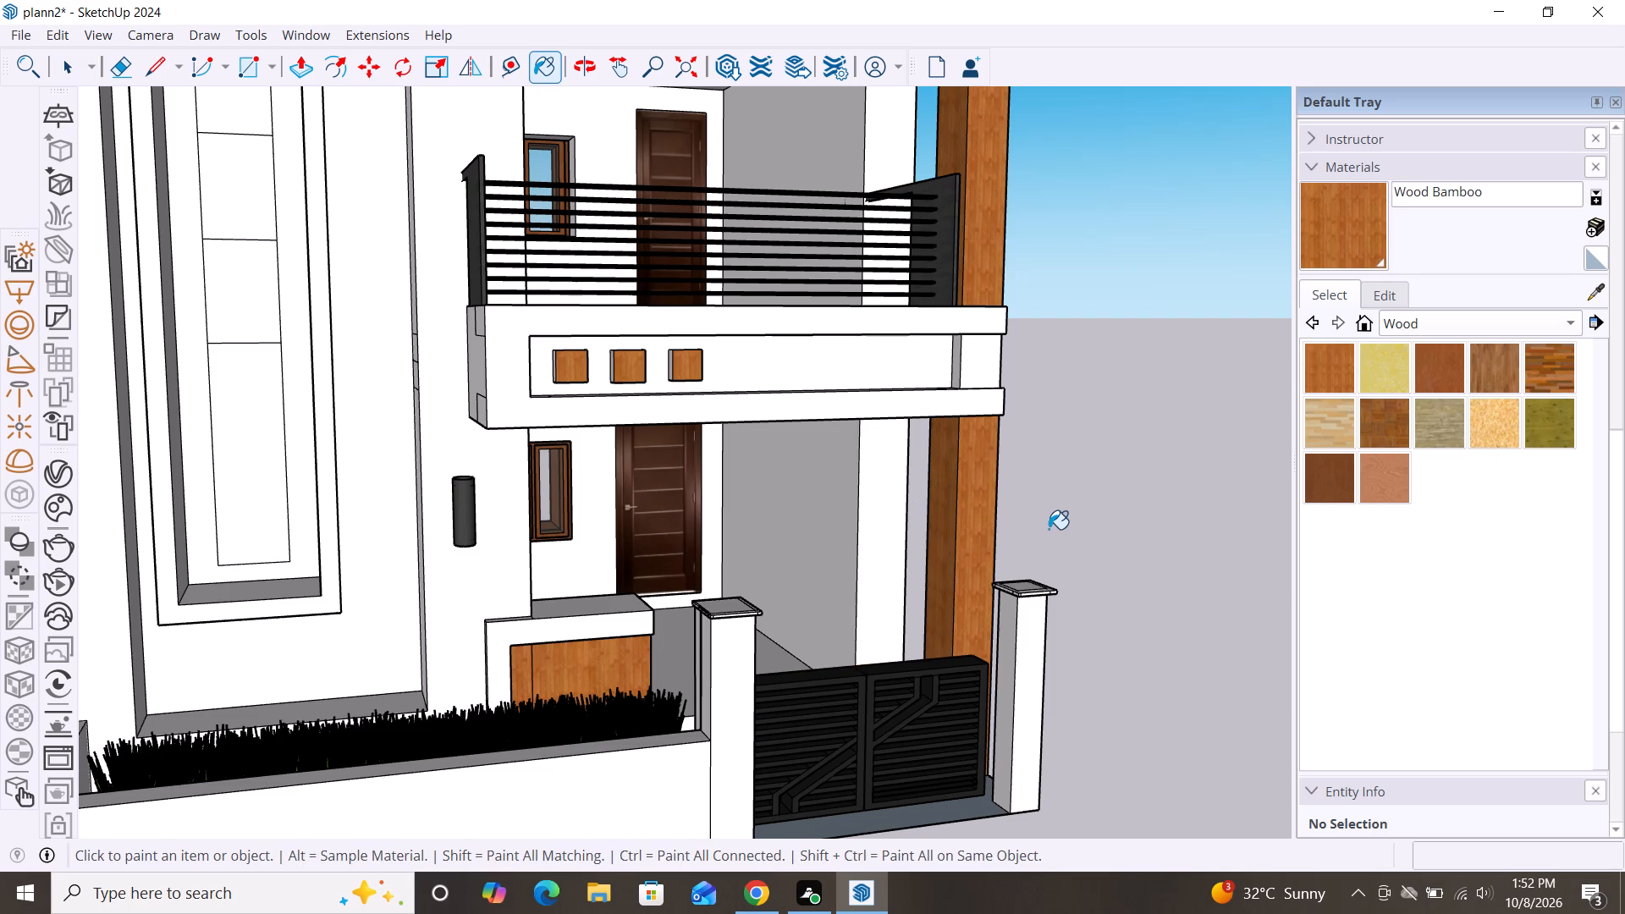
# Paint the outer side faces of the corner column on the upper and ground floors with Wood Bamboo.
pyautogui.scroll(-7, 1049, 529)
pyautogui.keyDown('alt'); pyautogui.moveTo(1070, 684); pyautogui.dragTo(851, 703, button='middle'); pyautogui.keyUp('alt')
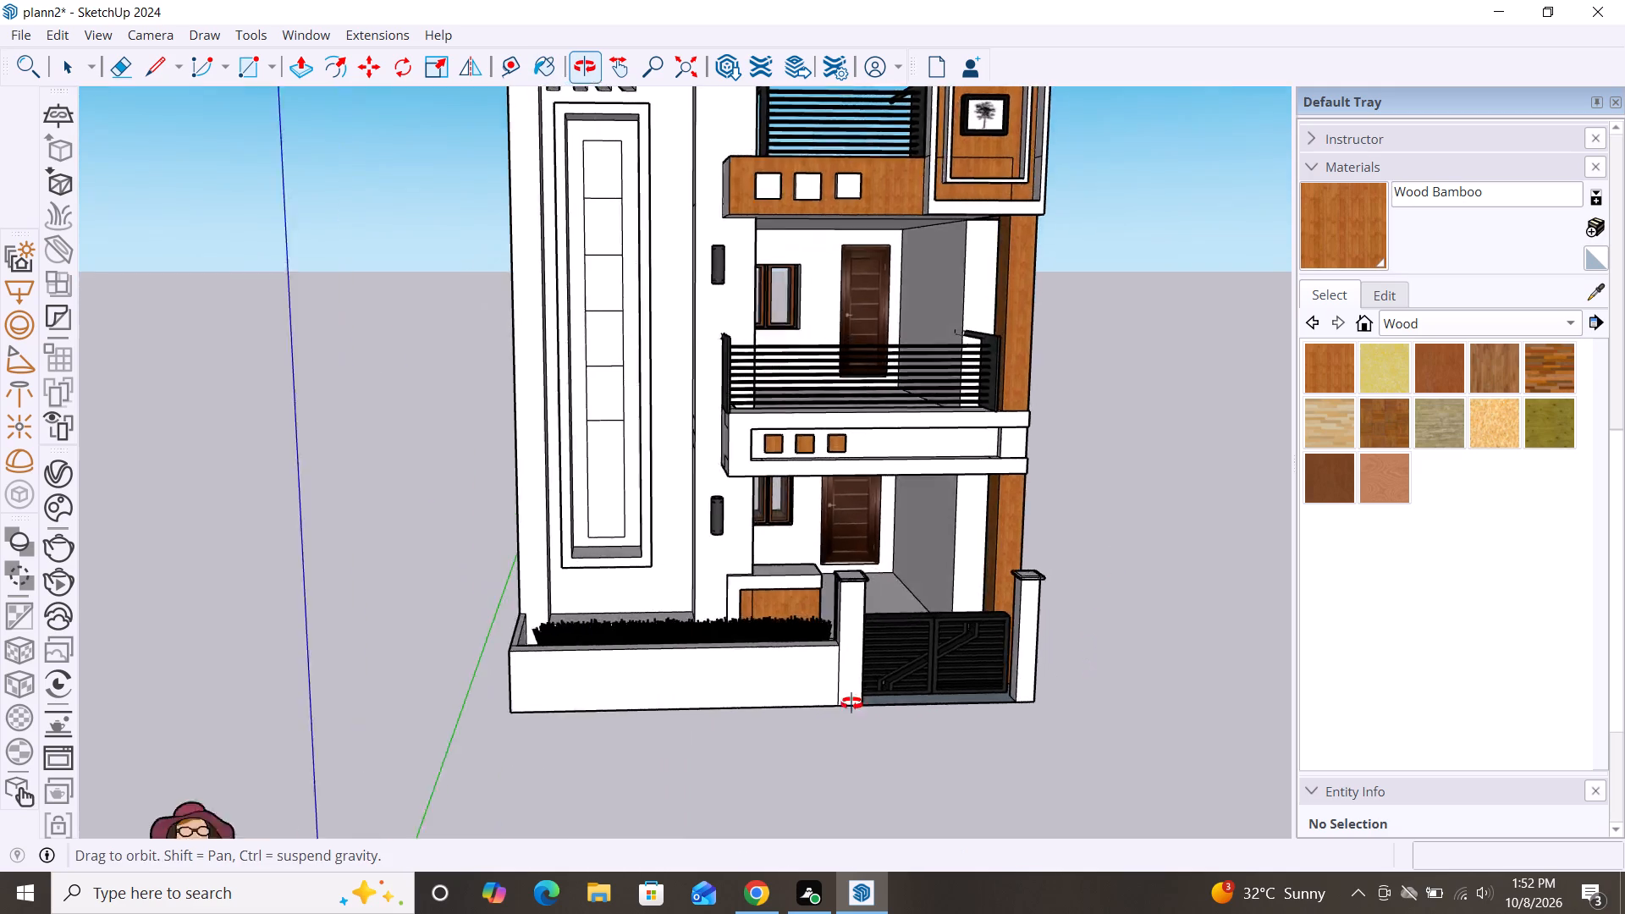
pyautogui.keyDown('alt'); pyautogui.moveTo(851, 703); pyautogui.dragTo(684, 685, button='middle'); pyautogui.keyUp('alt')
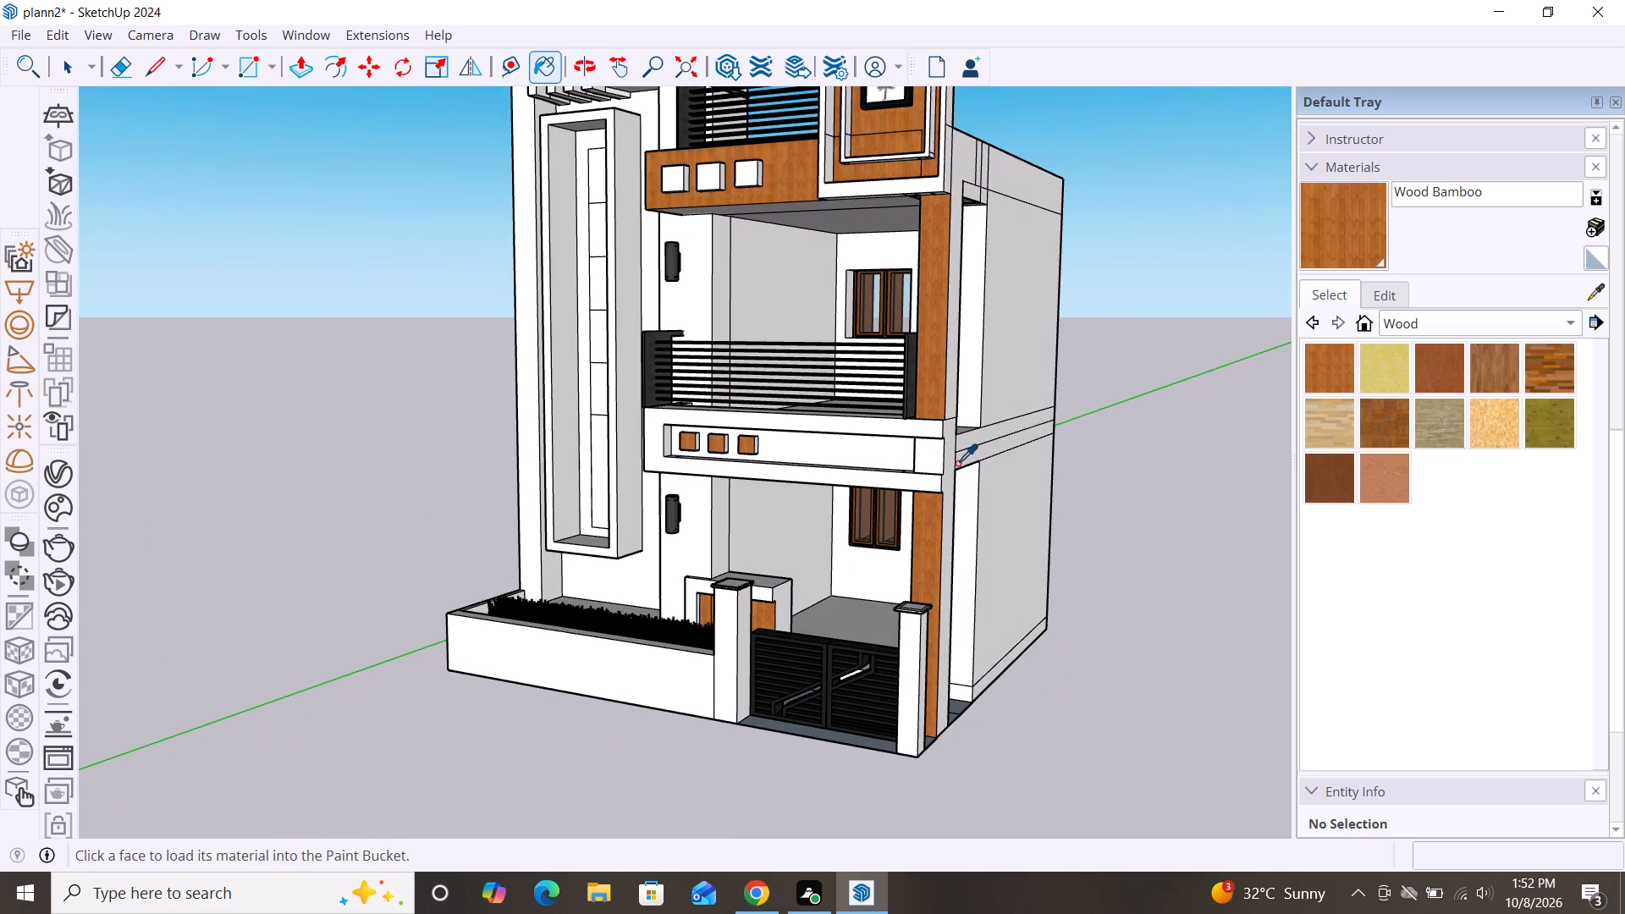
pyautogui.press('space')
pyautogui.click(1342, 362)
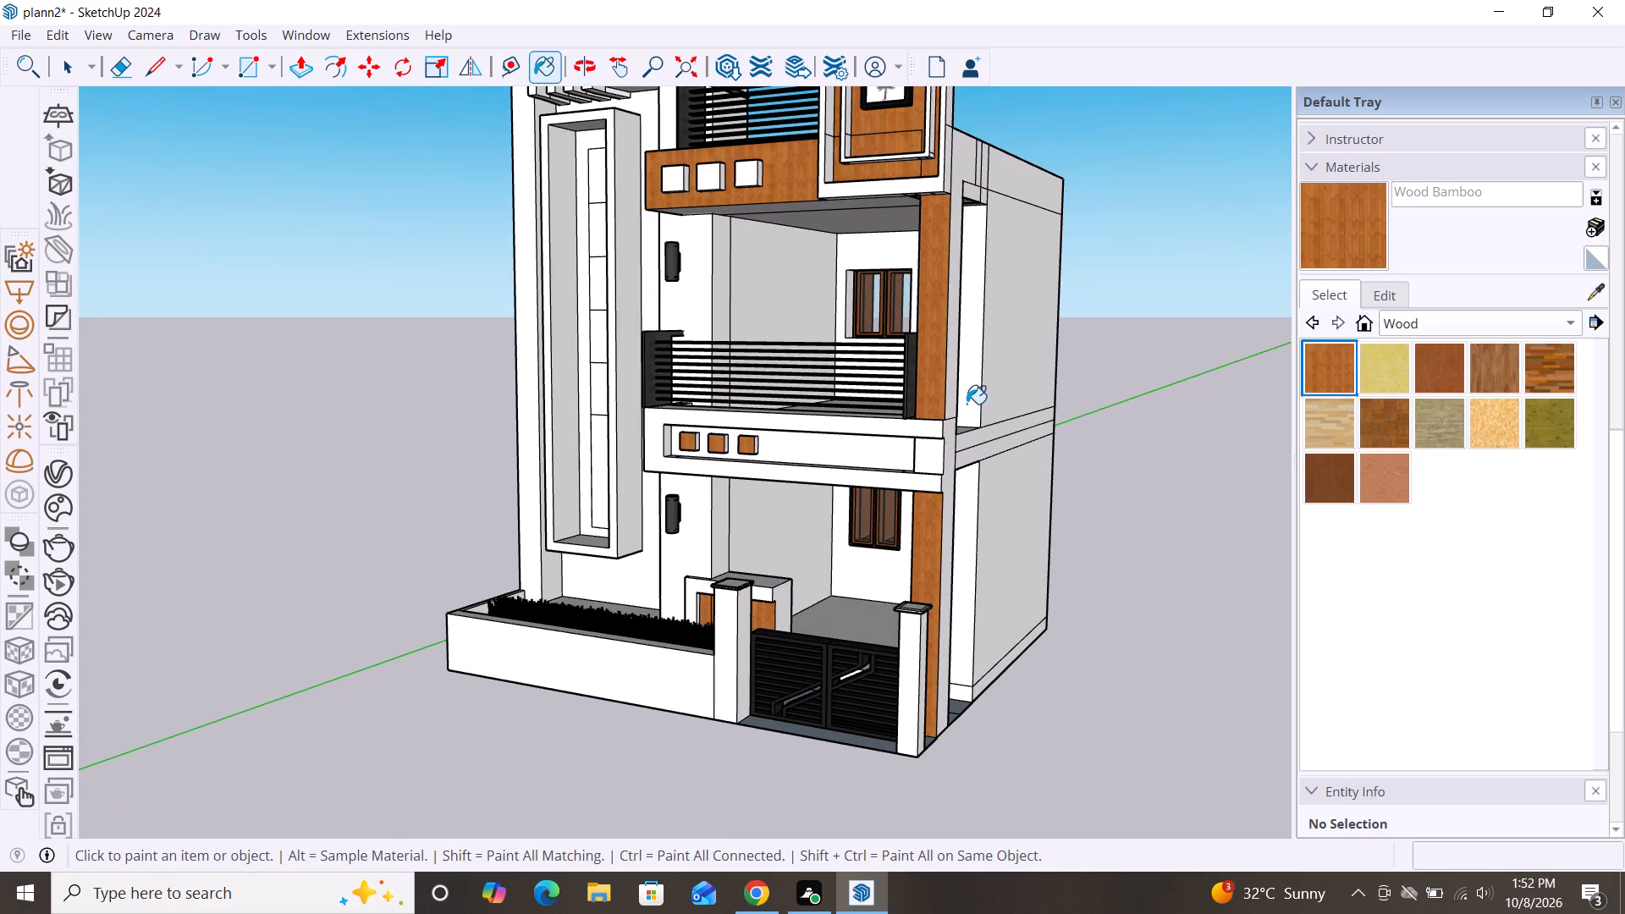
pyautogui.click(956, 382)
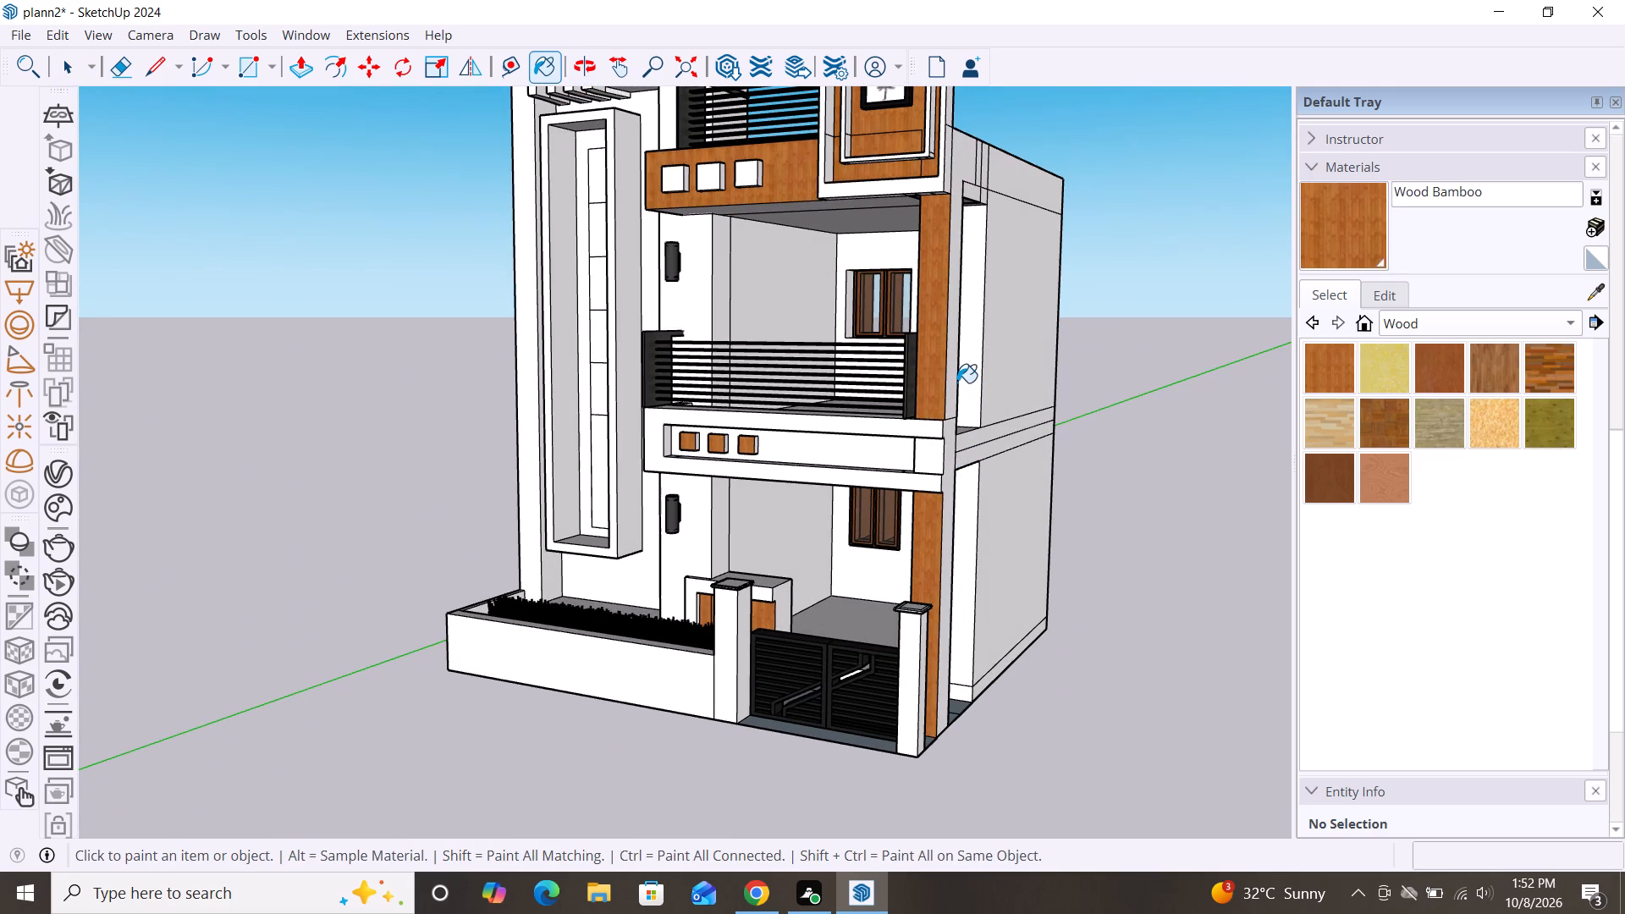
pyautogui.click(952, 371)
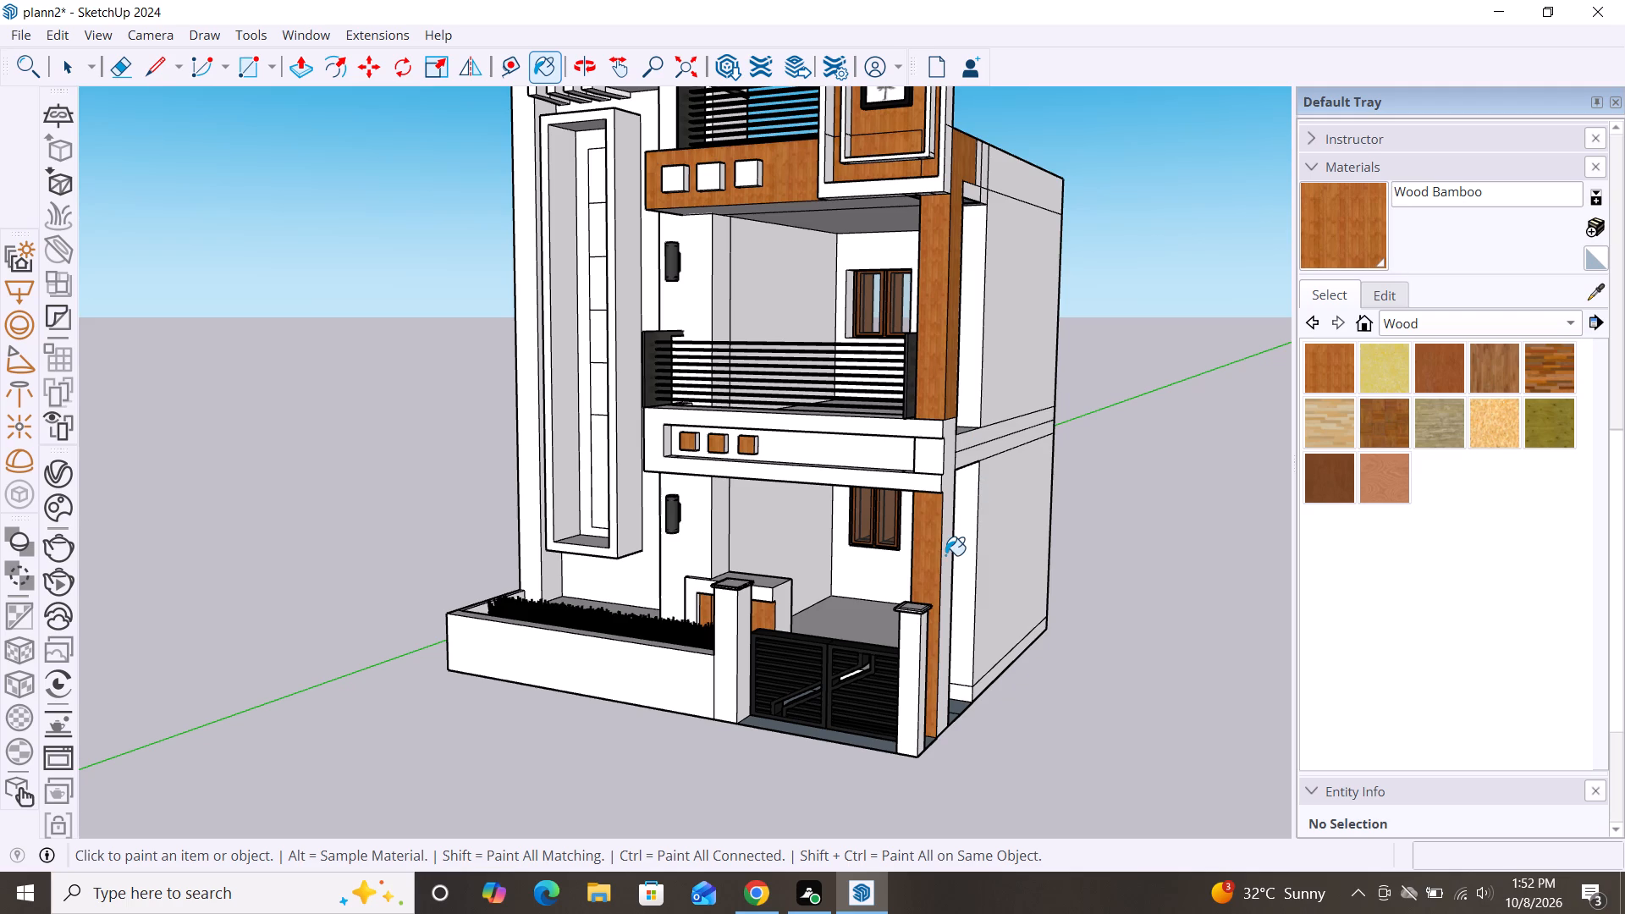
pyautogui.click(945, 555)
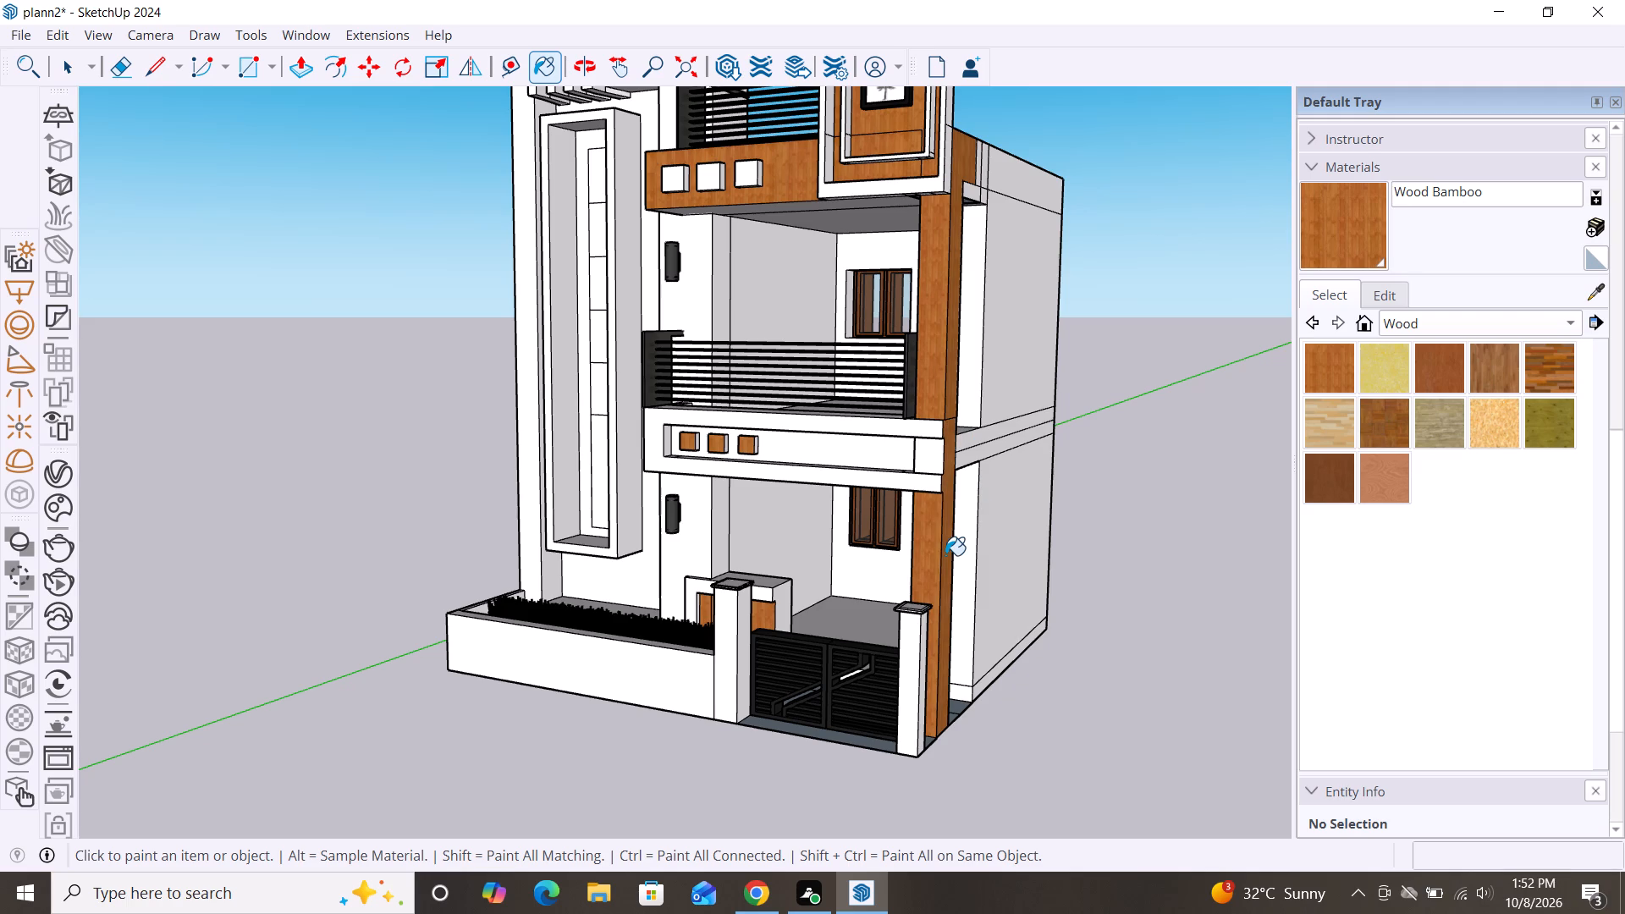
# Repaint the rooftop panel around the tree picture, including its inner field and outer border, with Wood Floor.
pyautogui.click(1499, 373)
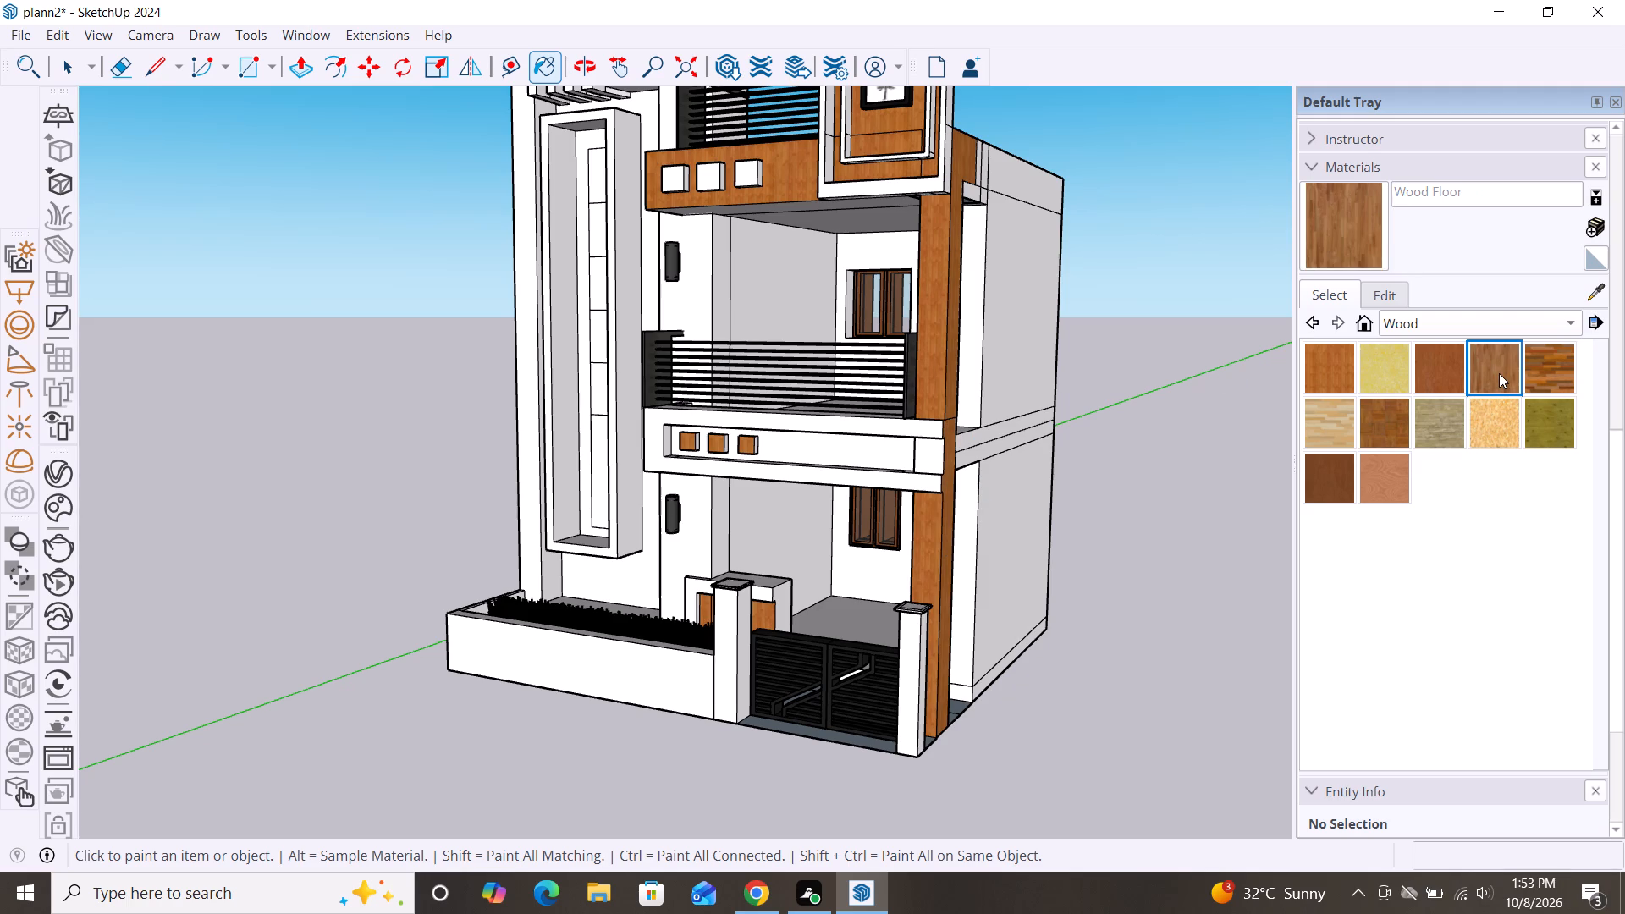
pyautogui.scroll(-4, 883, 178)
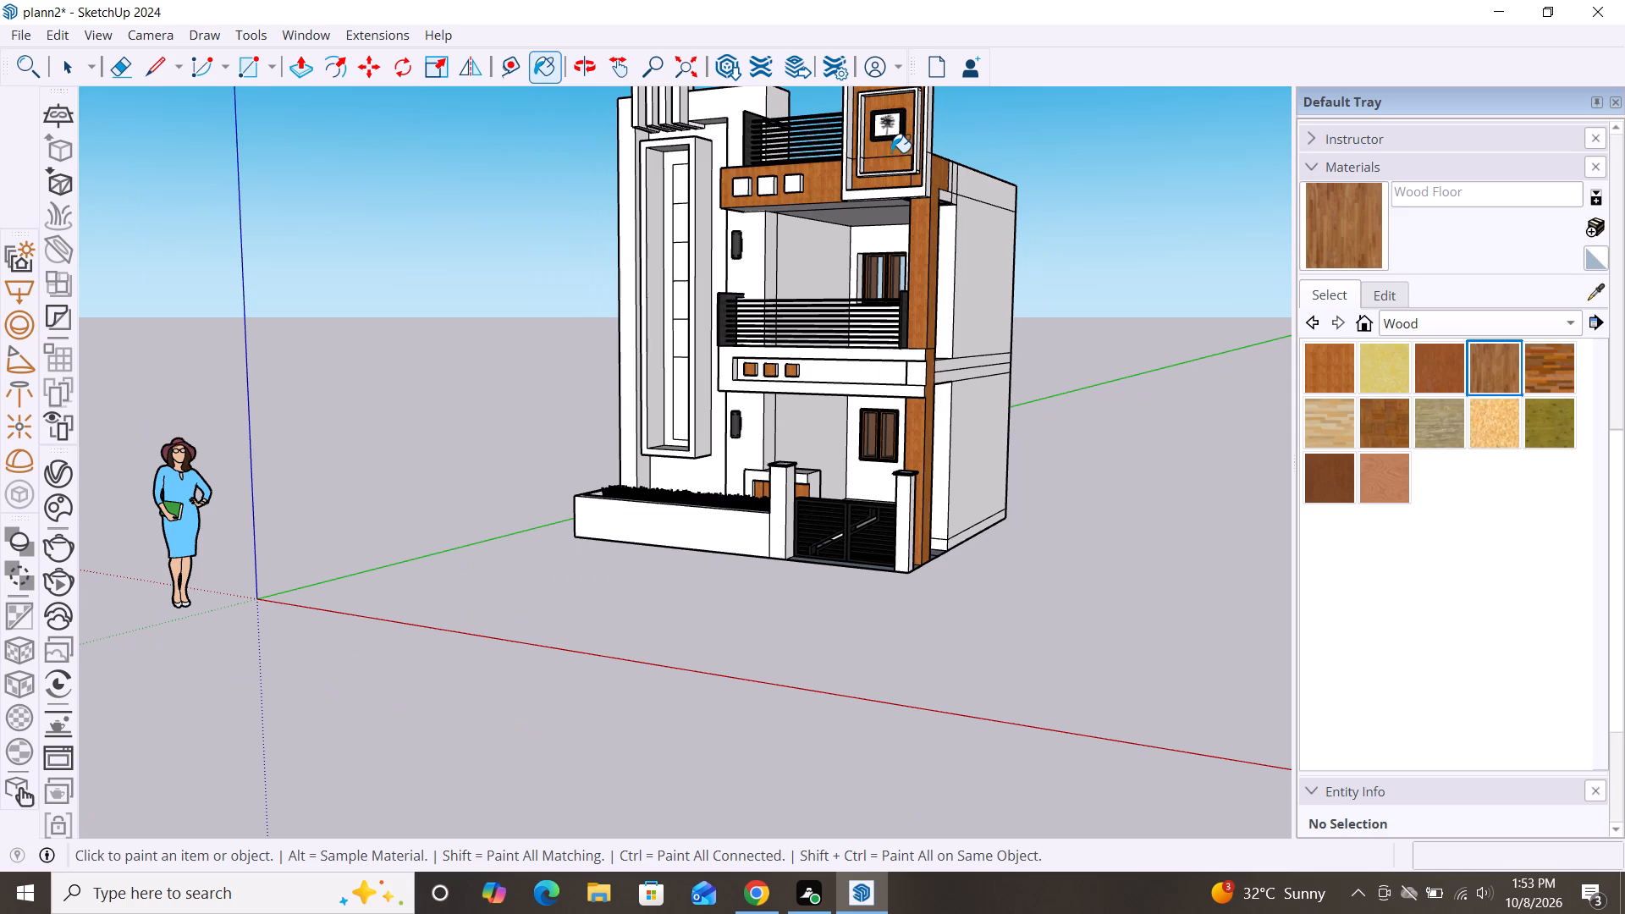
pyautogui.click(891, 152)
pyautogui.moveTo(906, 409); pyautogui.dragTo(1004, 441, button='middle')
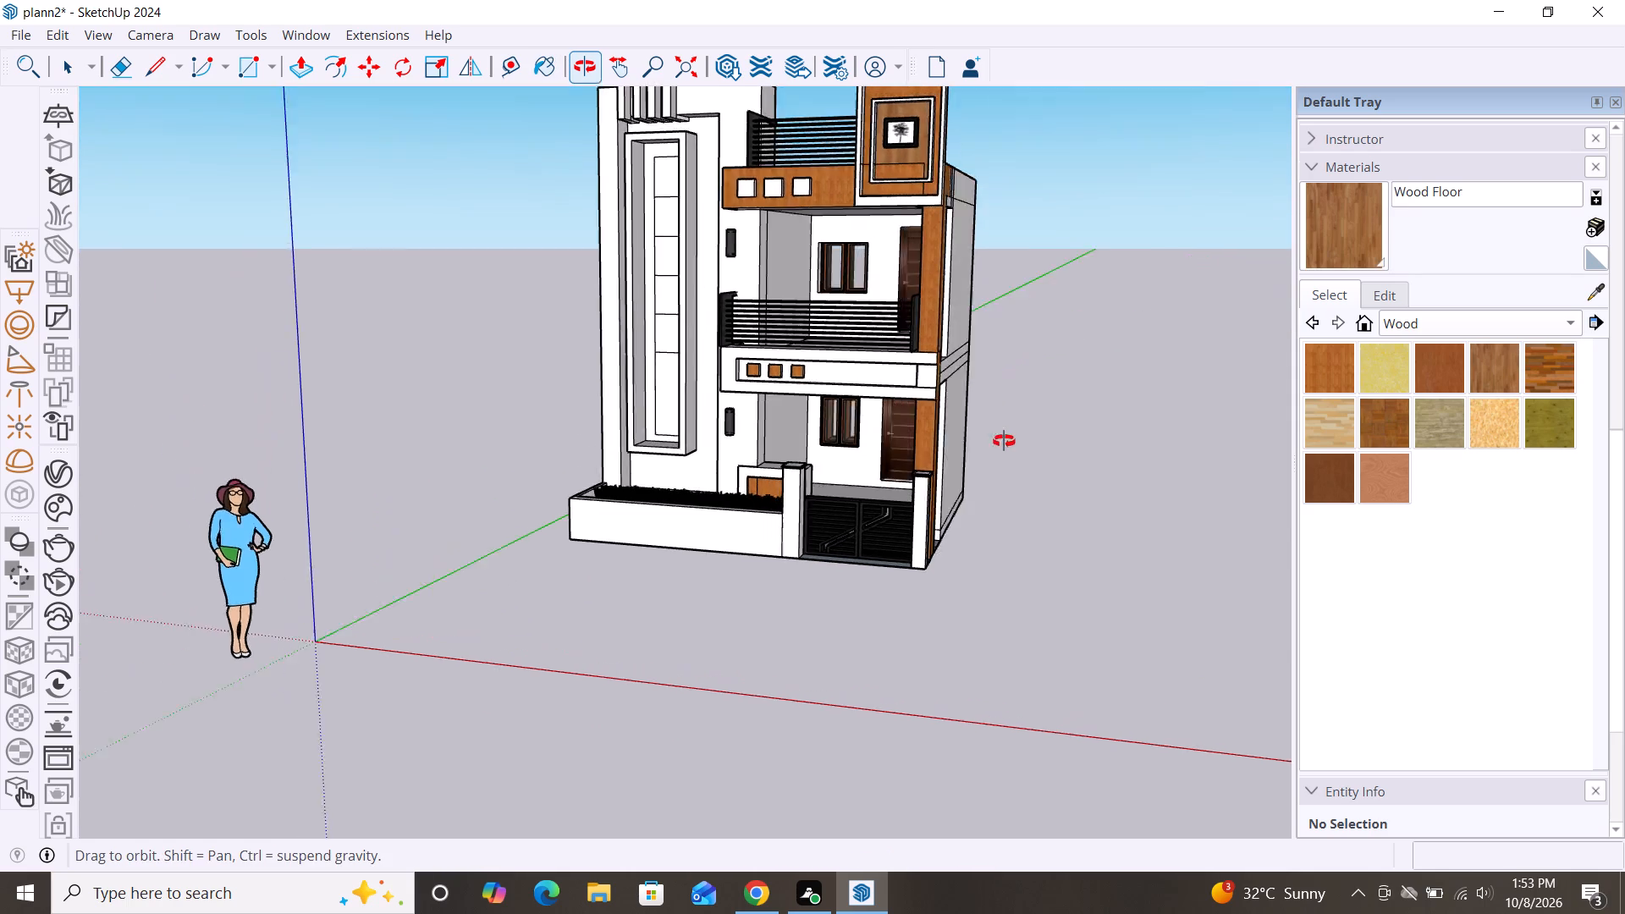
pyautogui.moveTo(1004, 441); pyautogui.dragTo(1053, 509, button='middle')
pyautogui.click(923, 182)
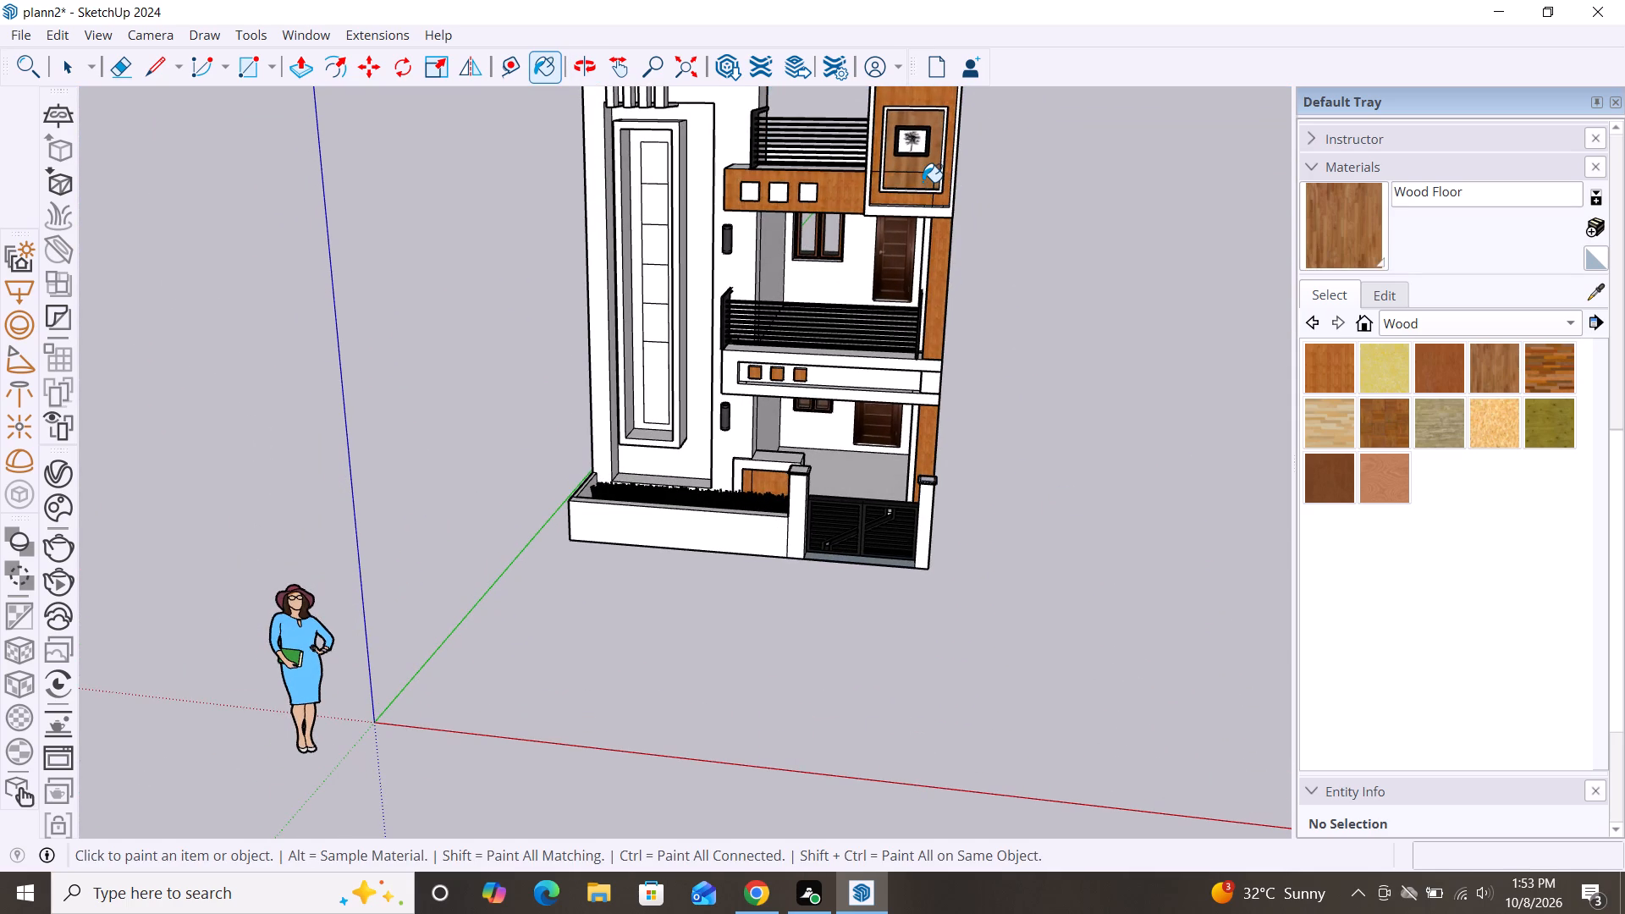
pyautogui.click(923, 202)
pyautogui.click(939, 199)
# Examine the painted facade from the front and from an angle to check the wood finishes.
pyautogui.scroll(-3, 989, 289)
pyautogui.scroll(-2, 994, 404)
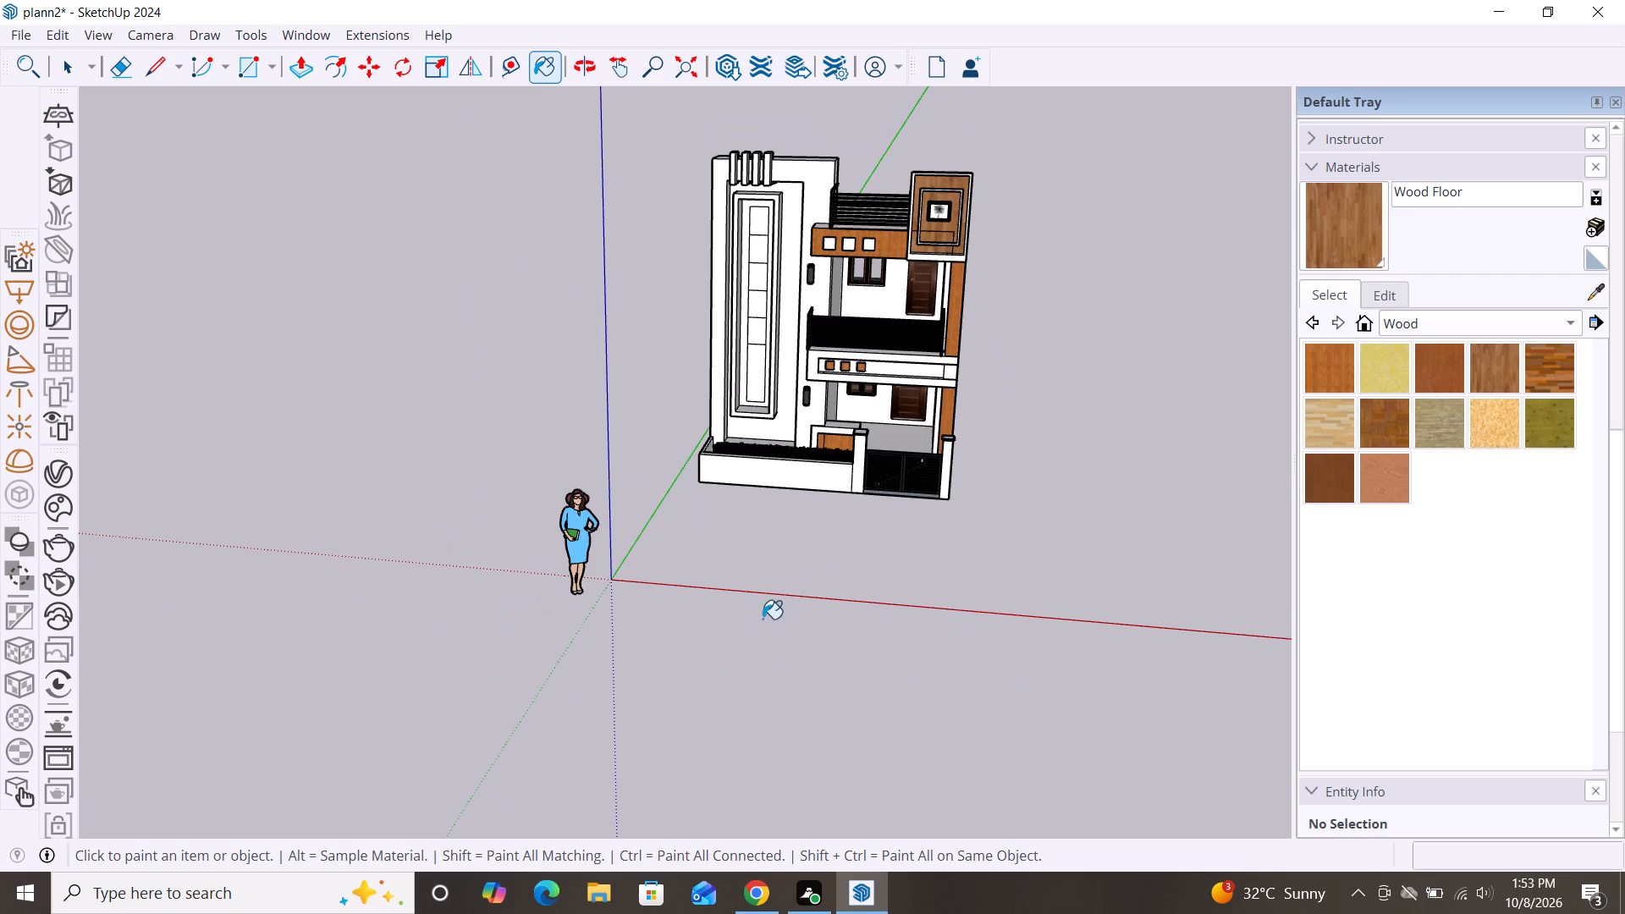
pyautogui.keyDown('alt'); pyautogui.moveTo(763, 629); pyautogui.dragTo(694, 558, button='middle'); pyautogui.keyUp('alt')
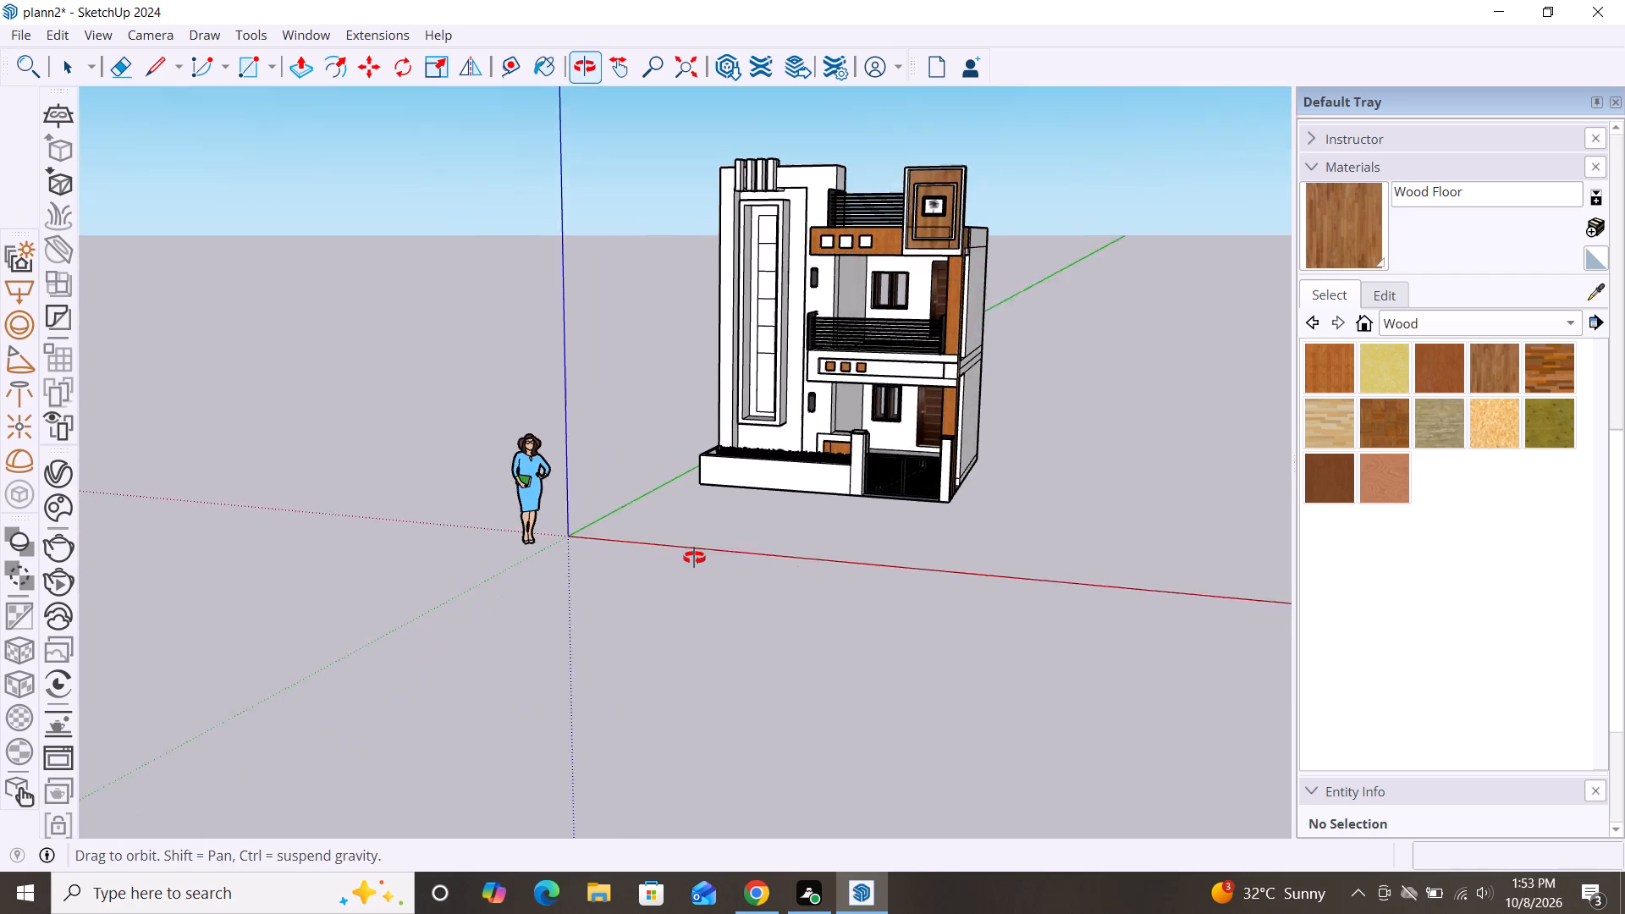
pyautogui.keyDown('alt'); pyautogui.moveTo(694, 558); pyautogui.dragTo(692, 555, button='middle'); pyautogui.keyUp('alt')
pyautogui.scroll(7, 914, 190)
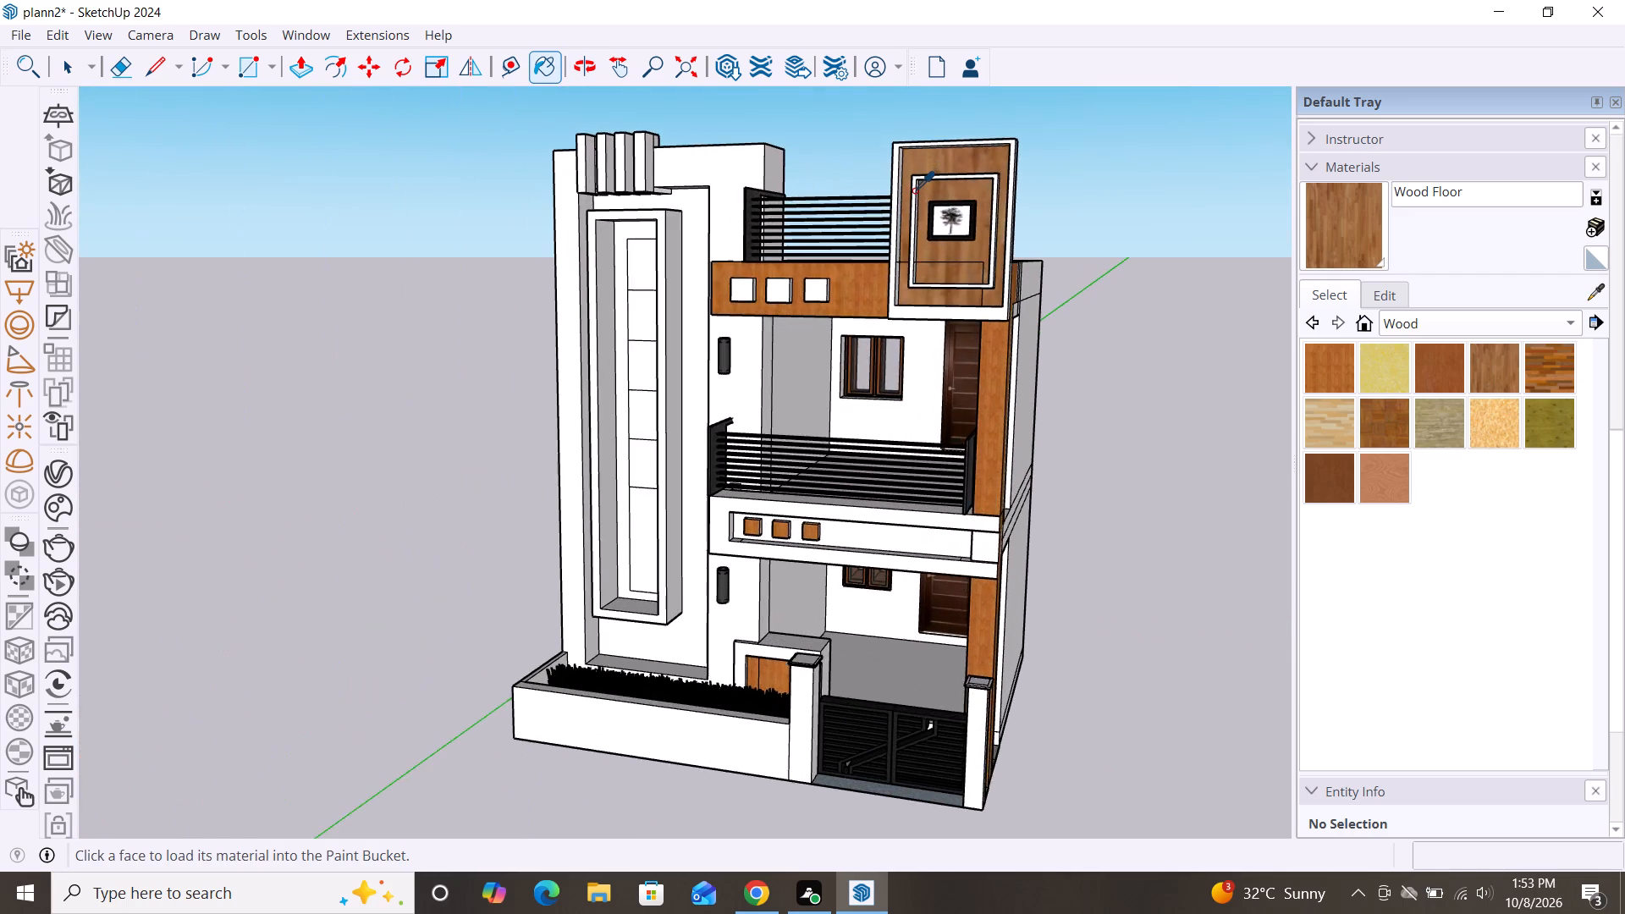
pyautogui.scroll(2, 914, 190)
pyautogui.scroll(-2, 914, 190)
pyautogui.scroll(-1, 901, 464)
pyautogui.keyDown('alt'); pyautogui.moveTo(896, 473); pyautogui.dragTo(967, 457, button='middle'); pyautogui.keyUp('alt')
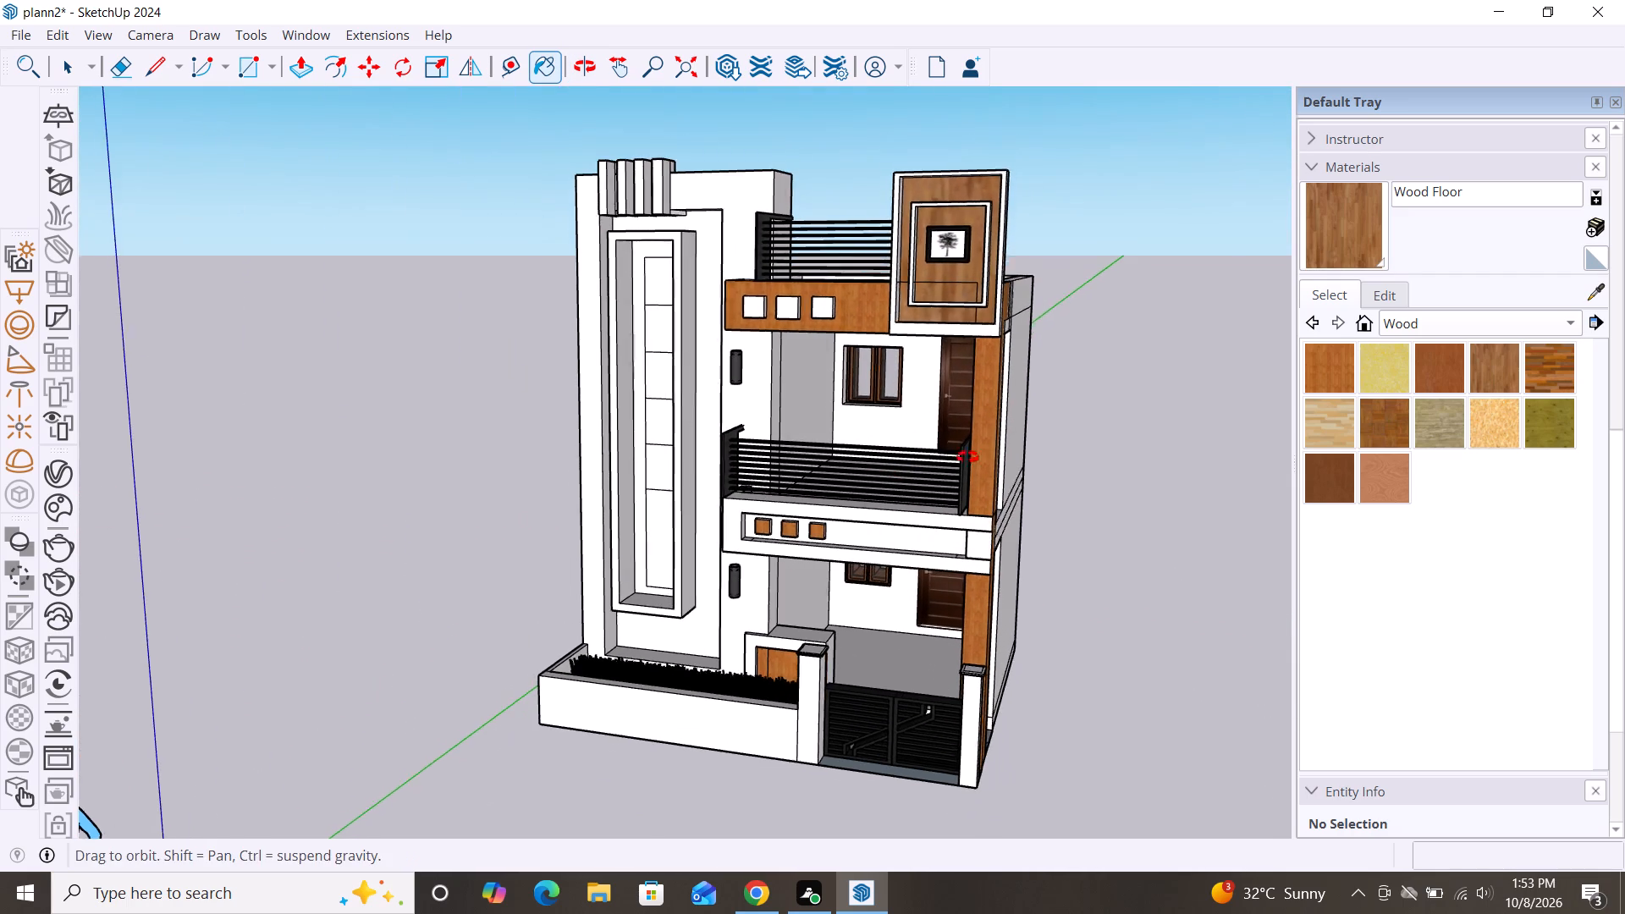
pyautogui.keyDown('alt'); pyautogui.moveTo(967, 457); pyautogui.dragTo(999, 449, button='middle'); pyautogui.keyUp('alt')
pyautogui.press('space')
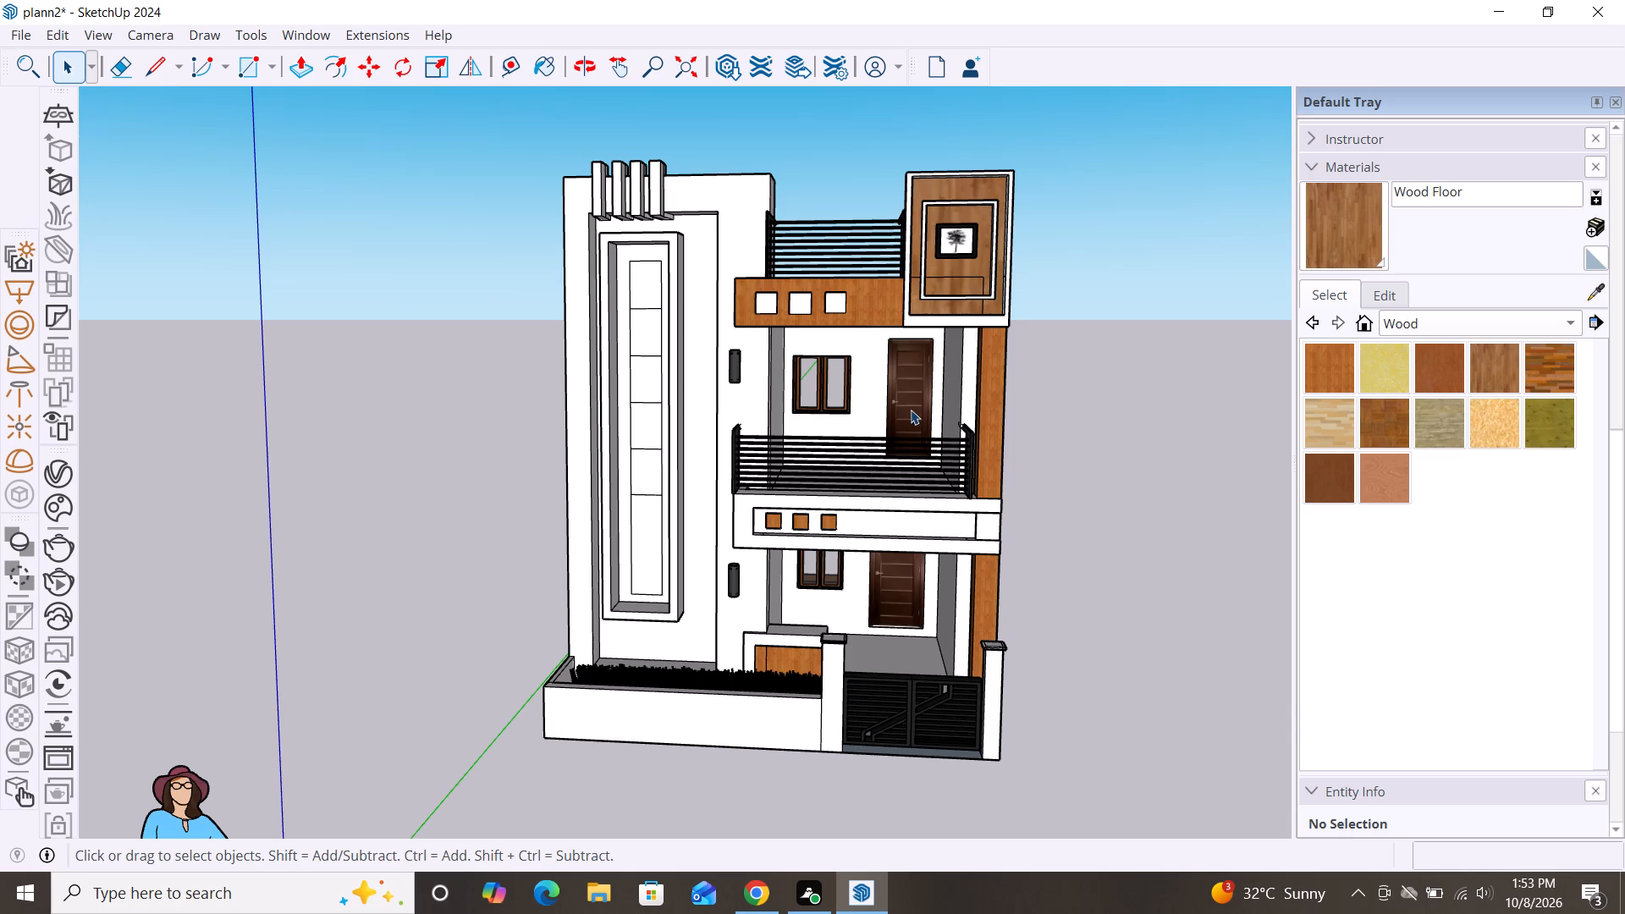
pyautogui.scroll(3, 911, 410)
pyautogui.scroll(-2, 796, 381)
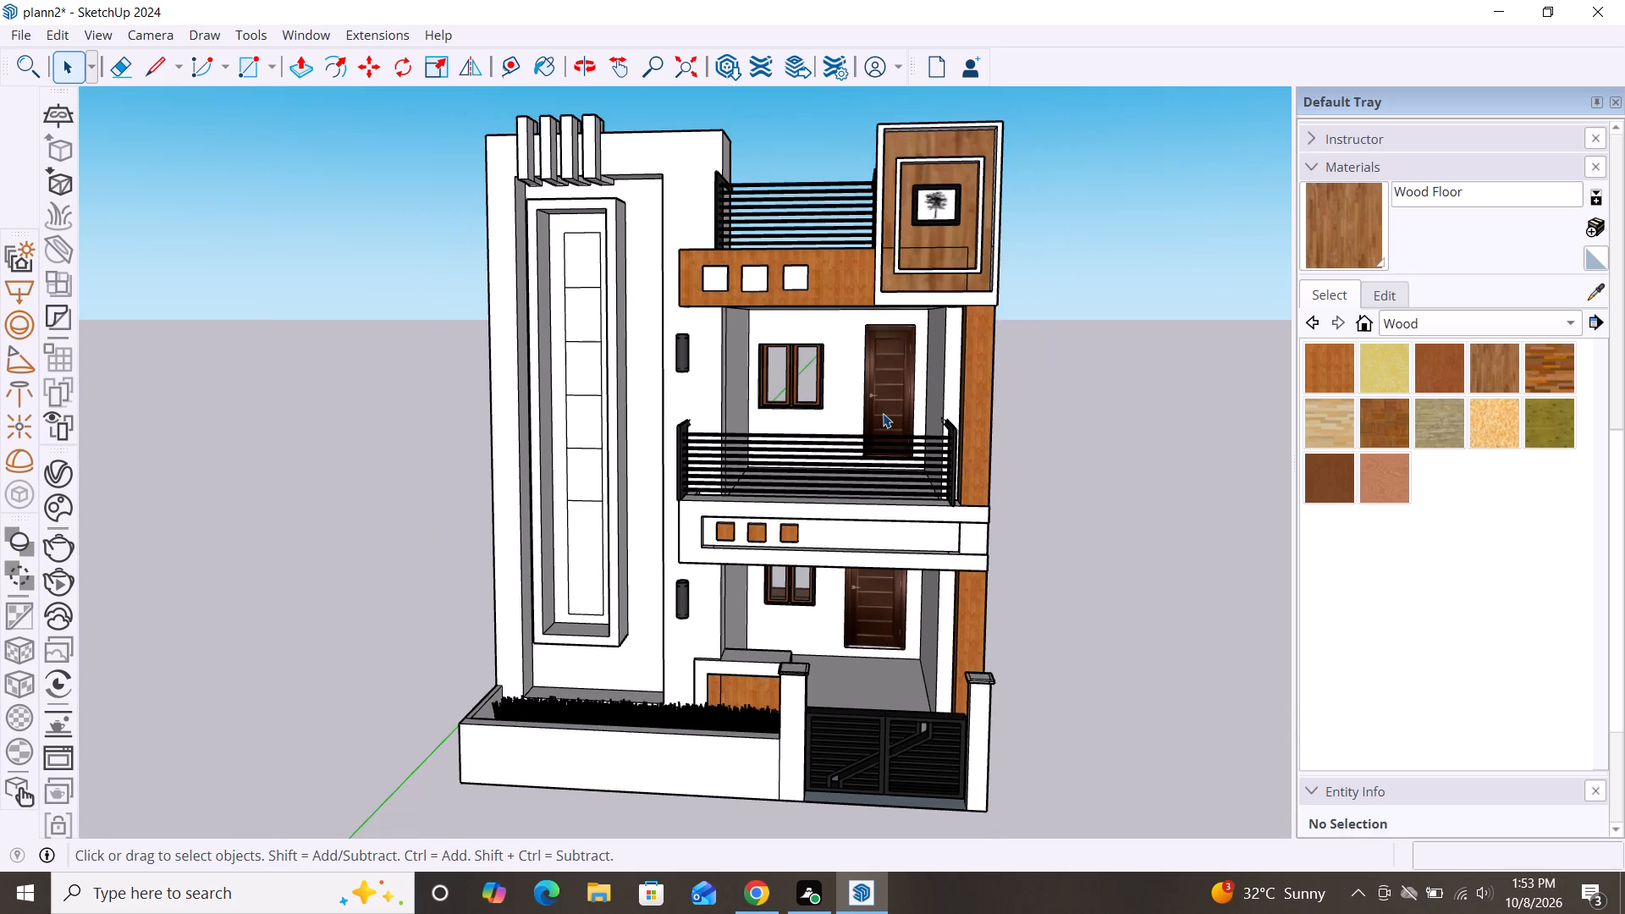
# Paint the tall recessed wall surface around the framed vertical panel on the tower with Wood Floor Dark.
pyautogui.click(1555, 352)
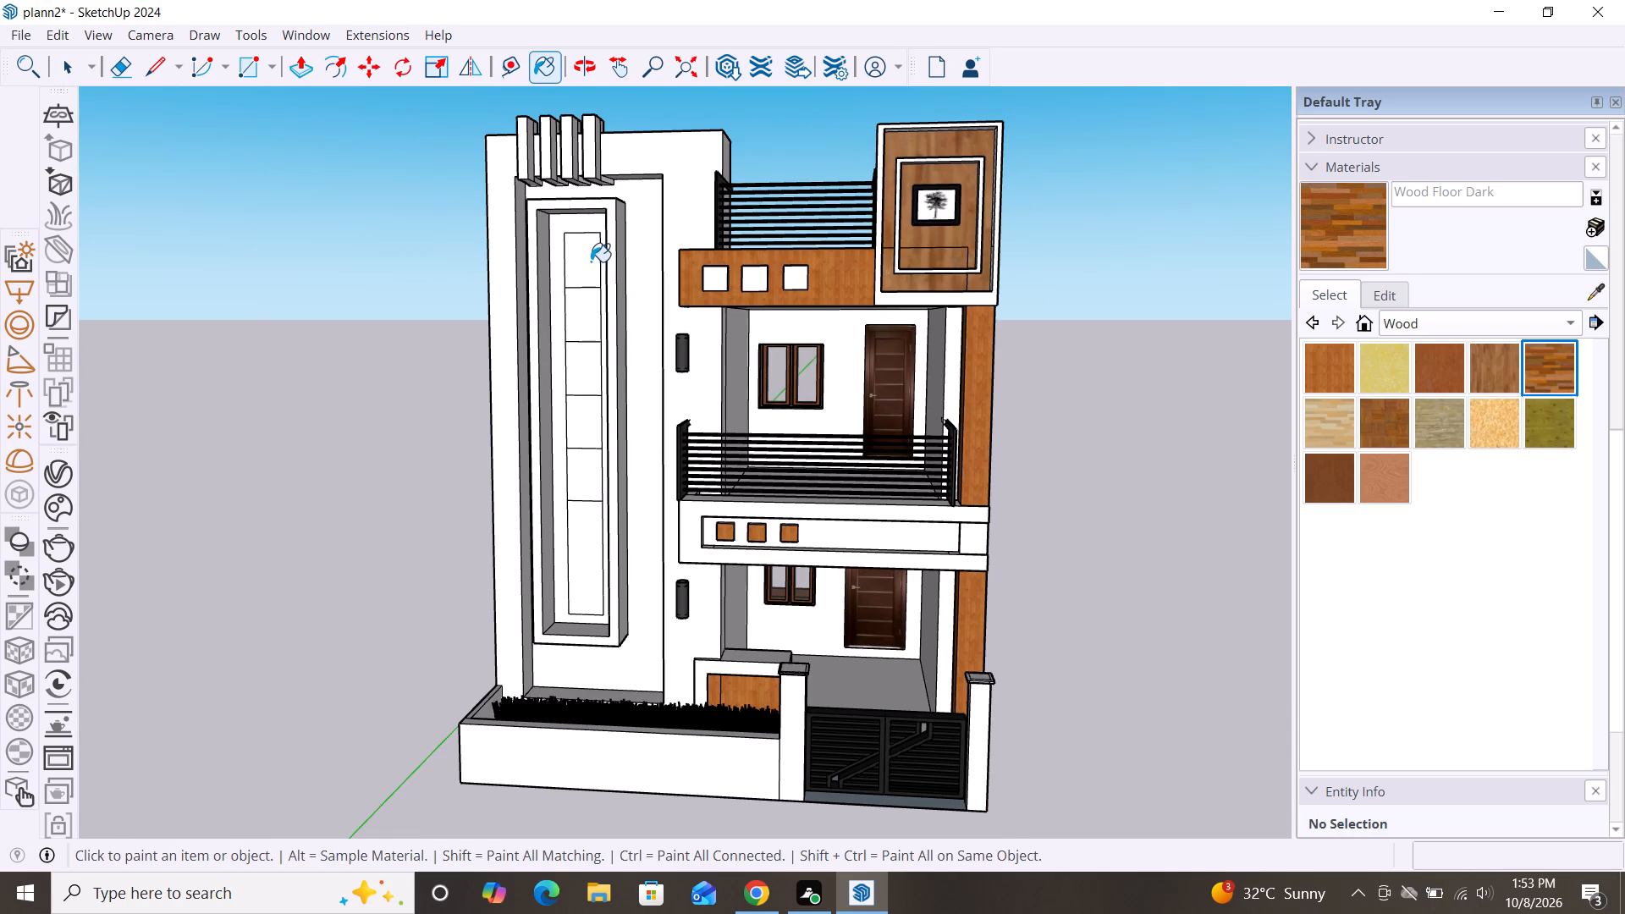
pyautogui.moveTo(620, 379); pyautogui.dragTo(677, 382, button='middle')
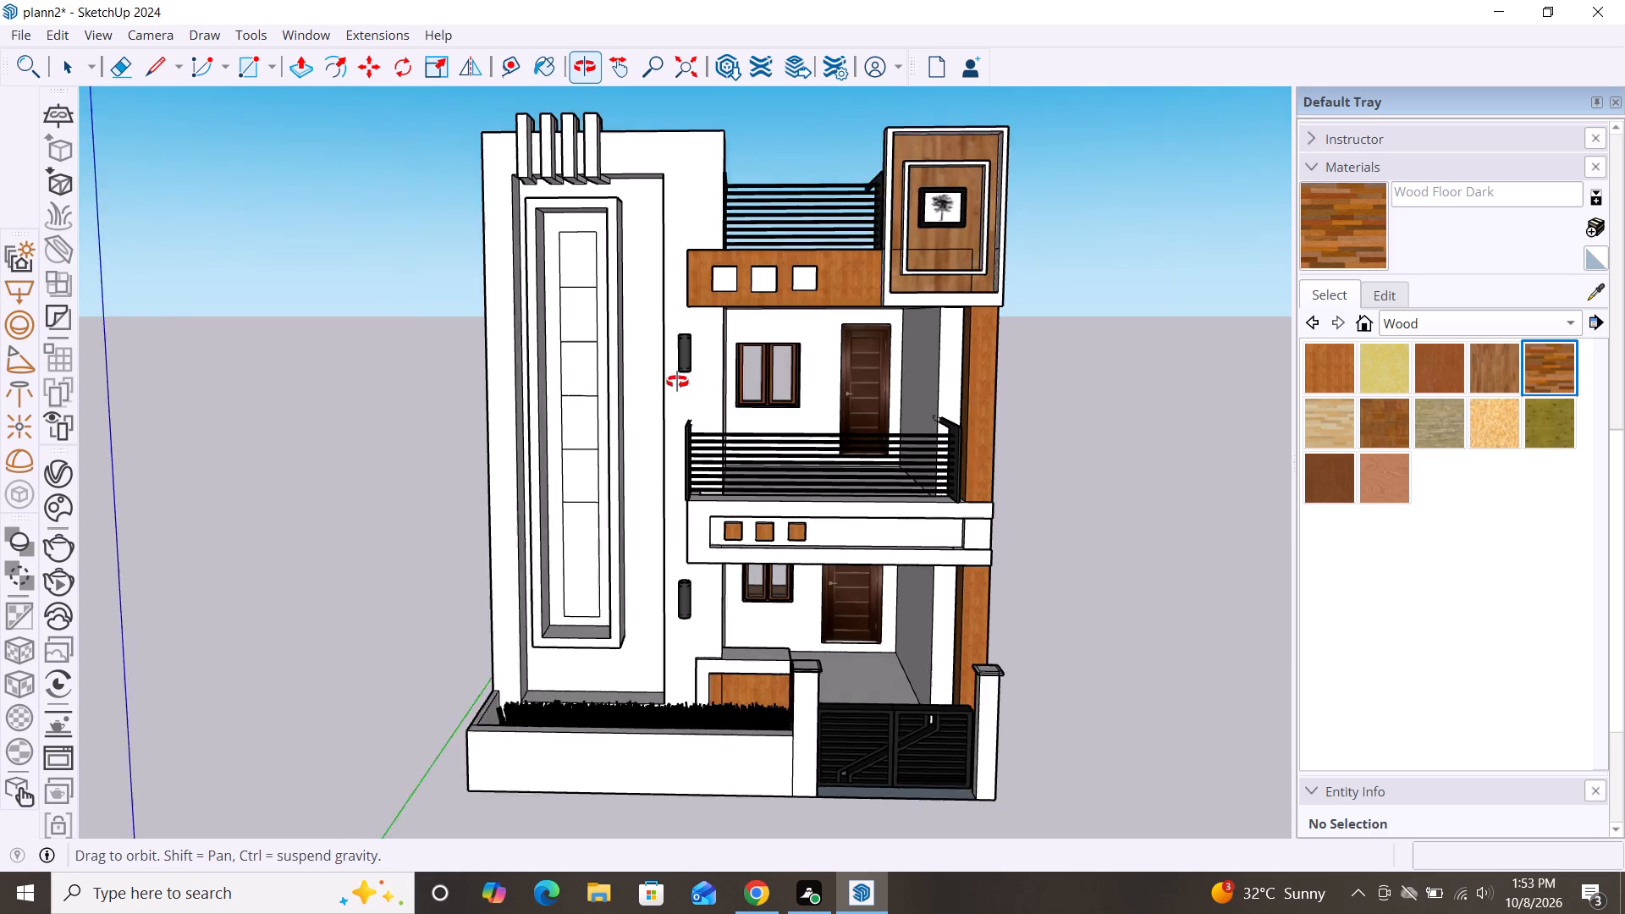
pyautogui.moveTo(677, 382); pyautogui.dragTo(692, 383, button='middle')
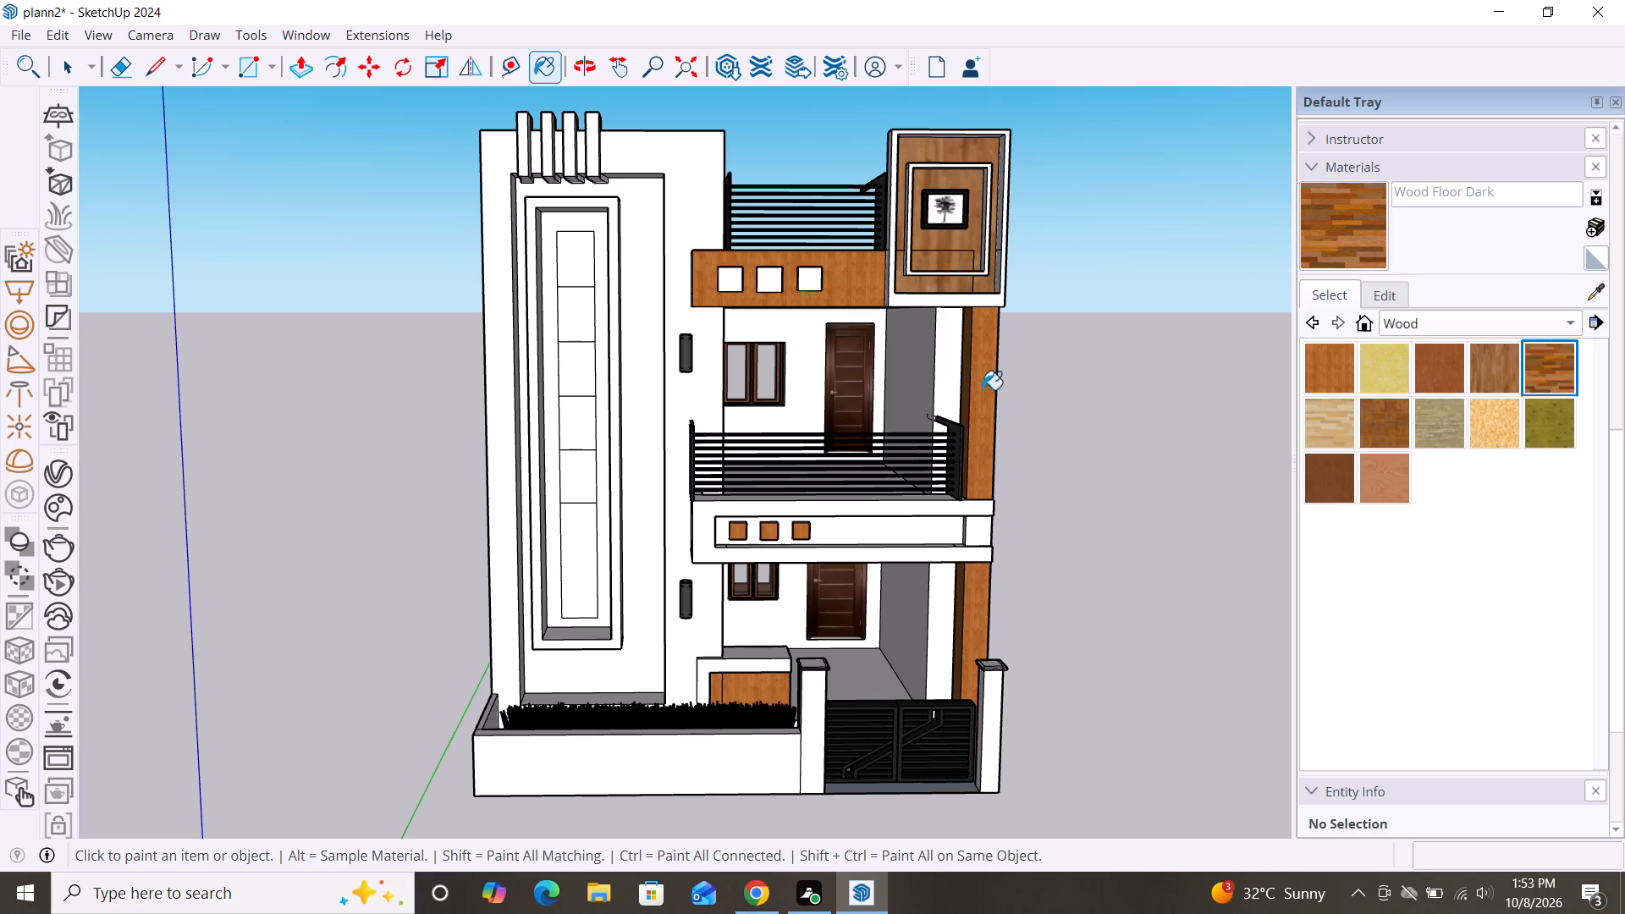
pyautogui.click(648, 363)
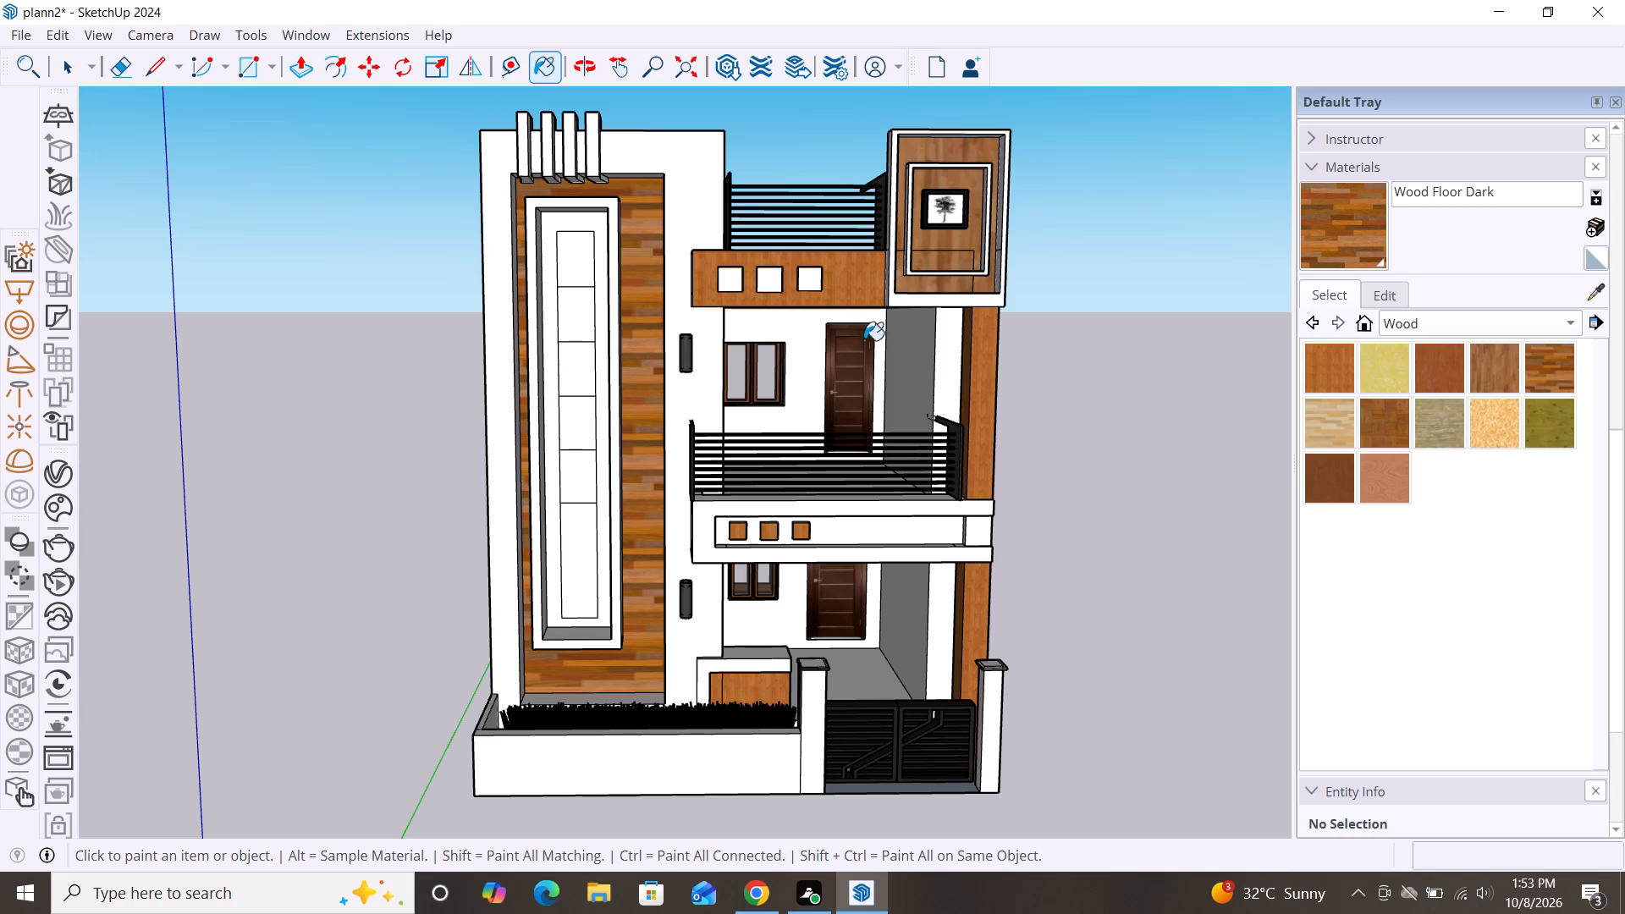
# Set the red value of the Wood Floor Dark material to 195.
pyautogui.click(1391, 296)
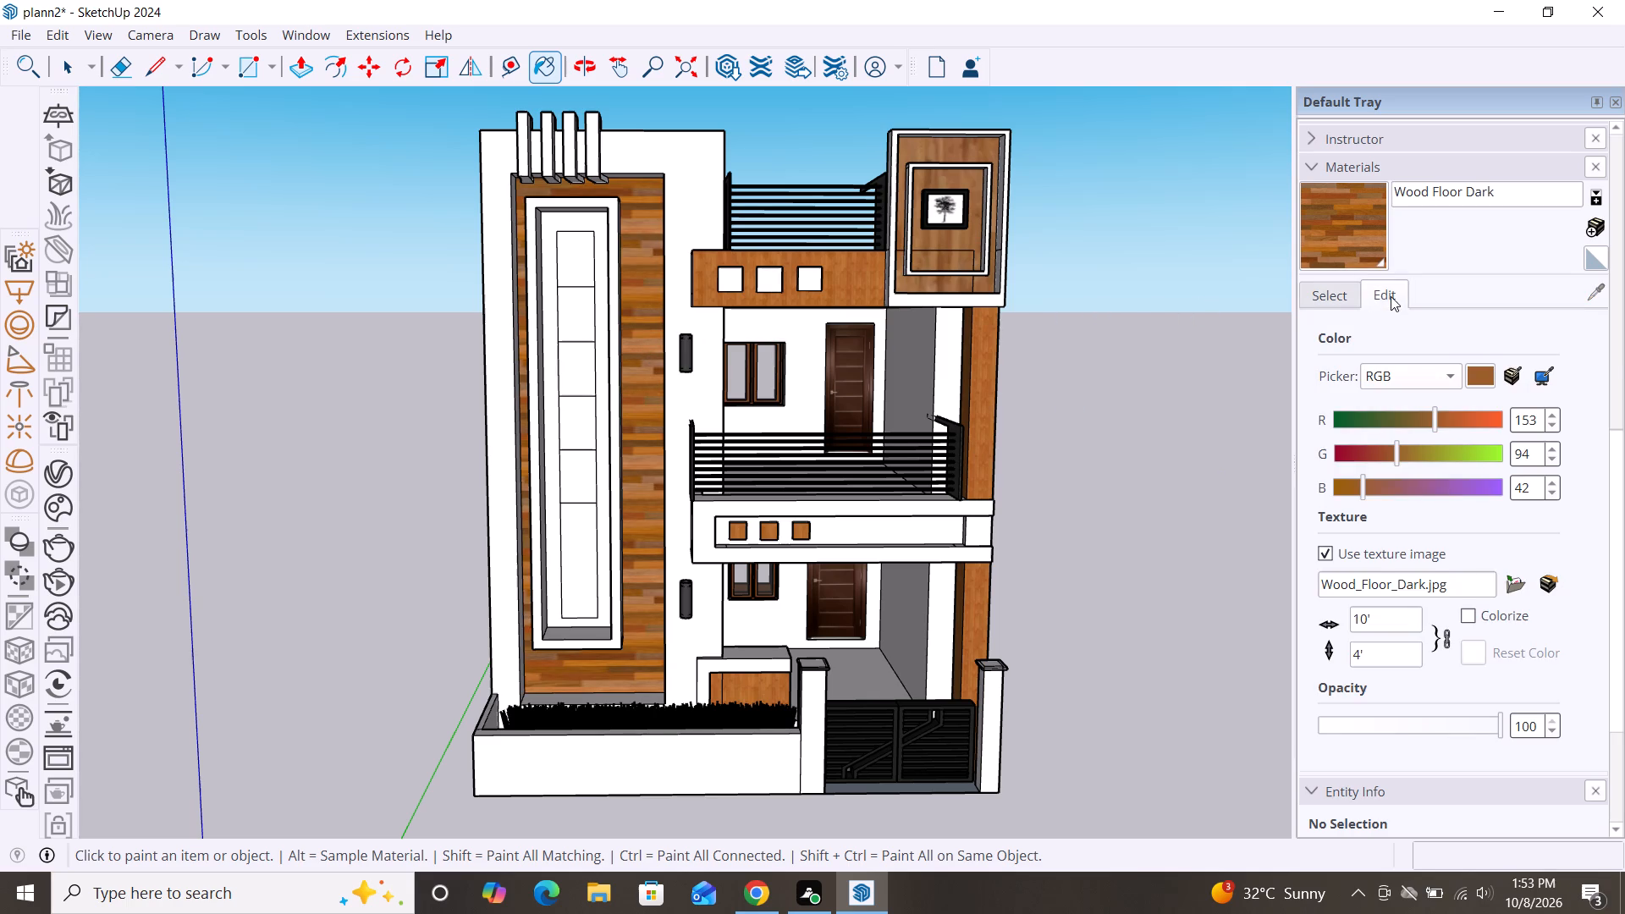
pyautogui.click(1447, 419)
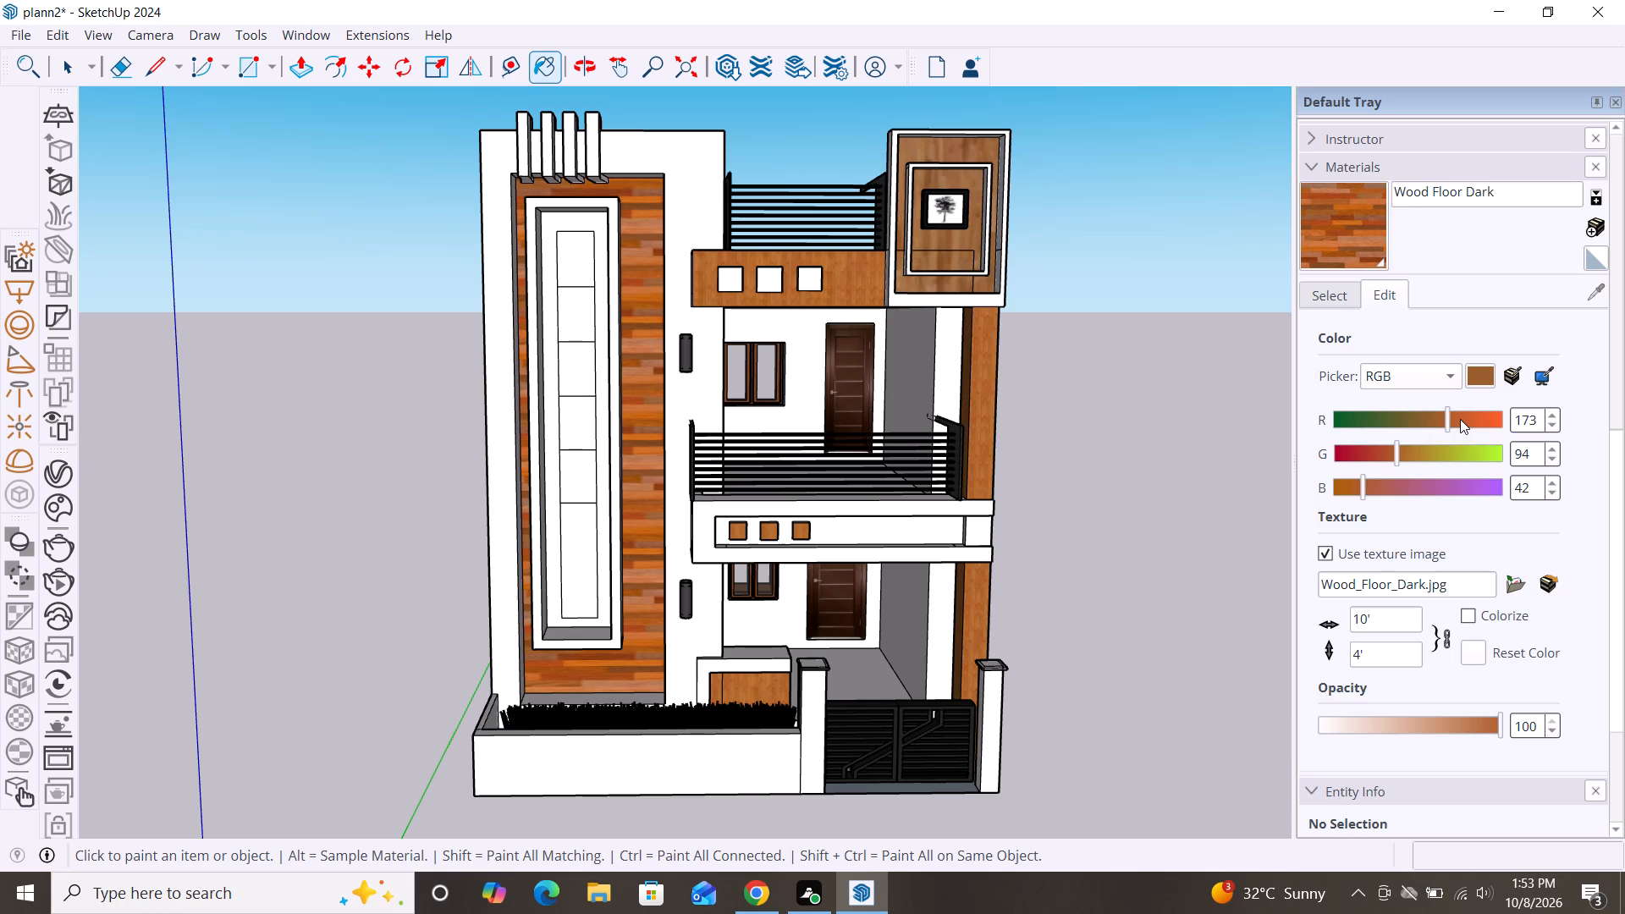
pyautogui.click(1461, 419)
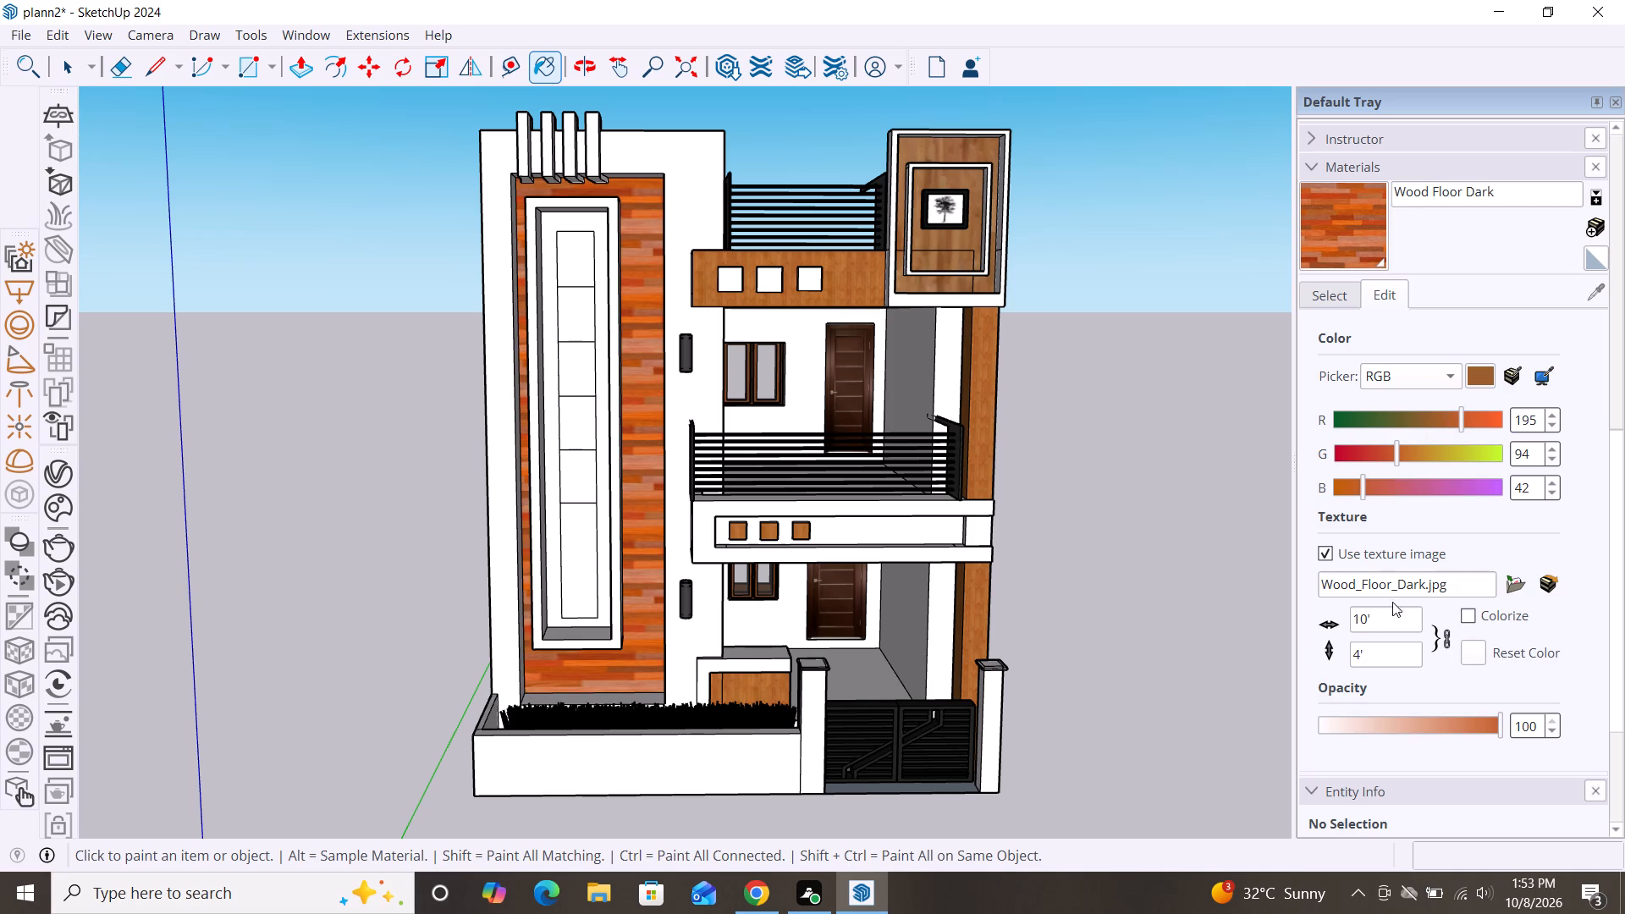
# Set the opacity of the Wood Floor Dark material to 79.
pyautogui.click(1470, 722)
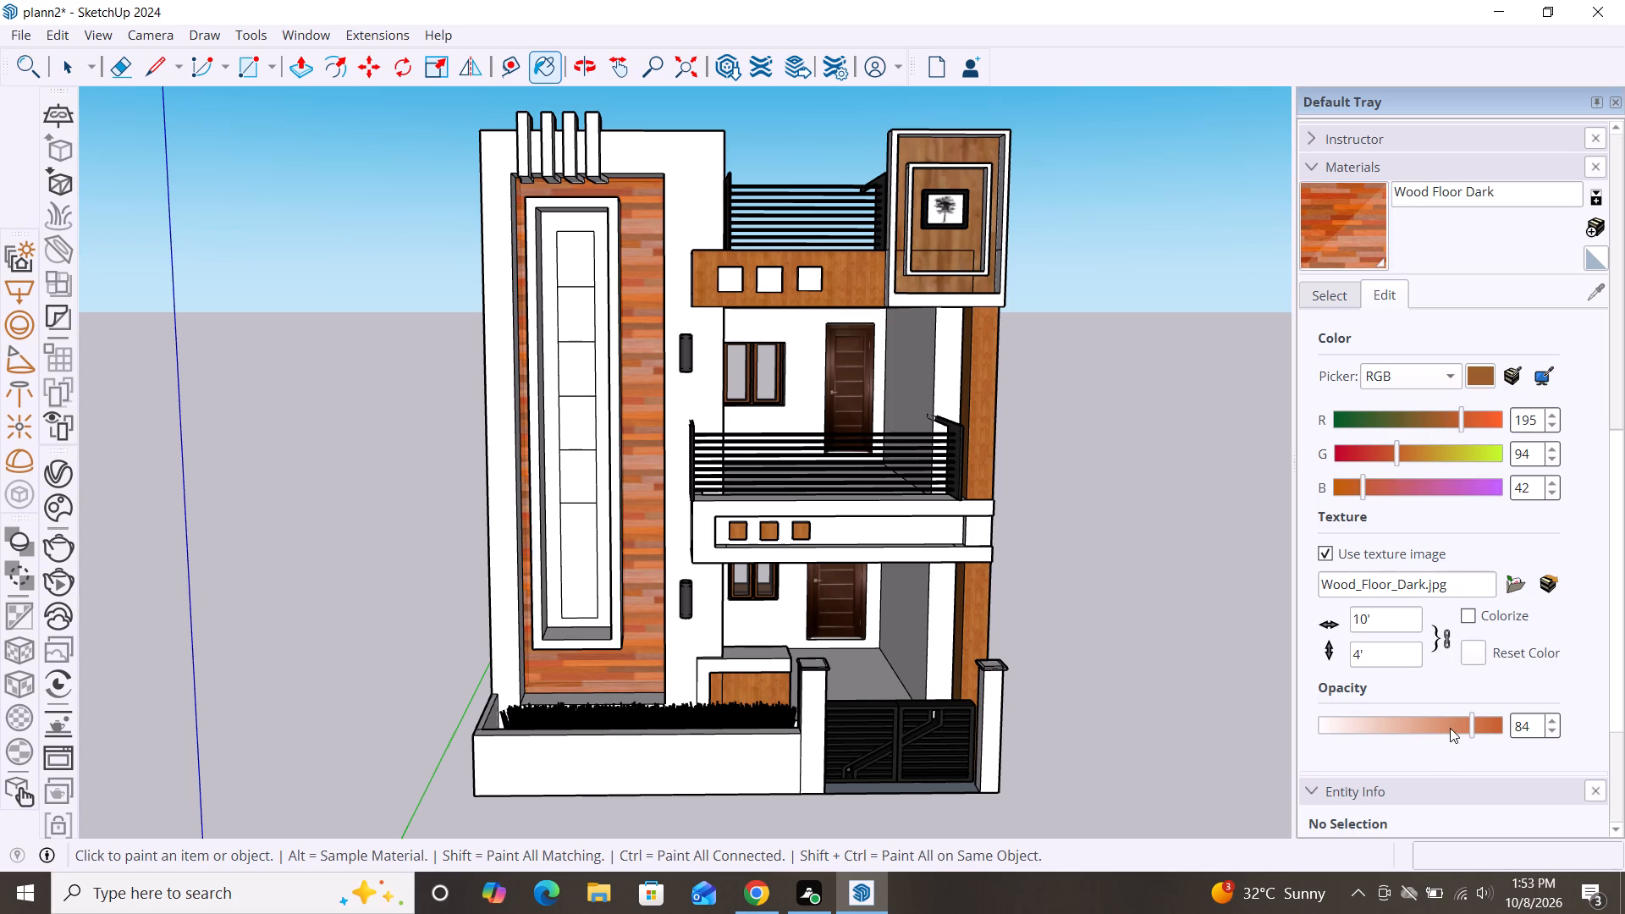
pyautogui.click(1450, 728)
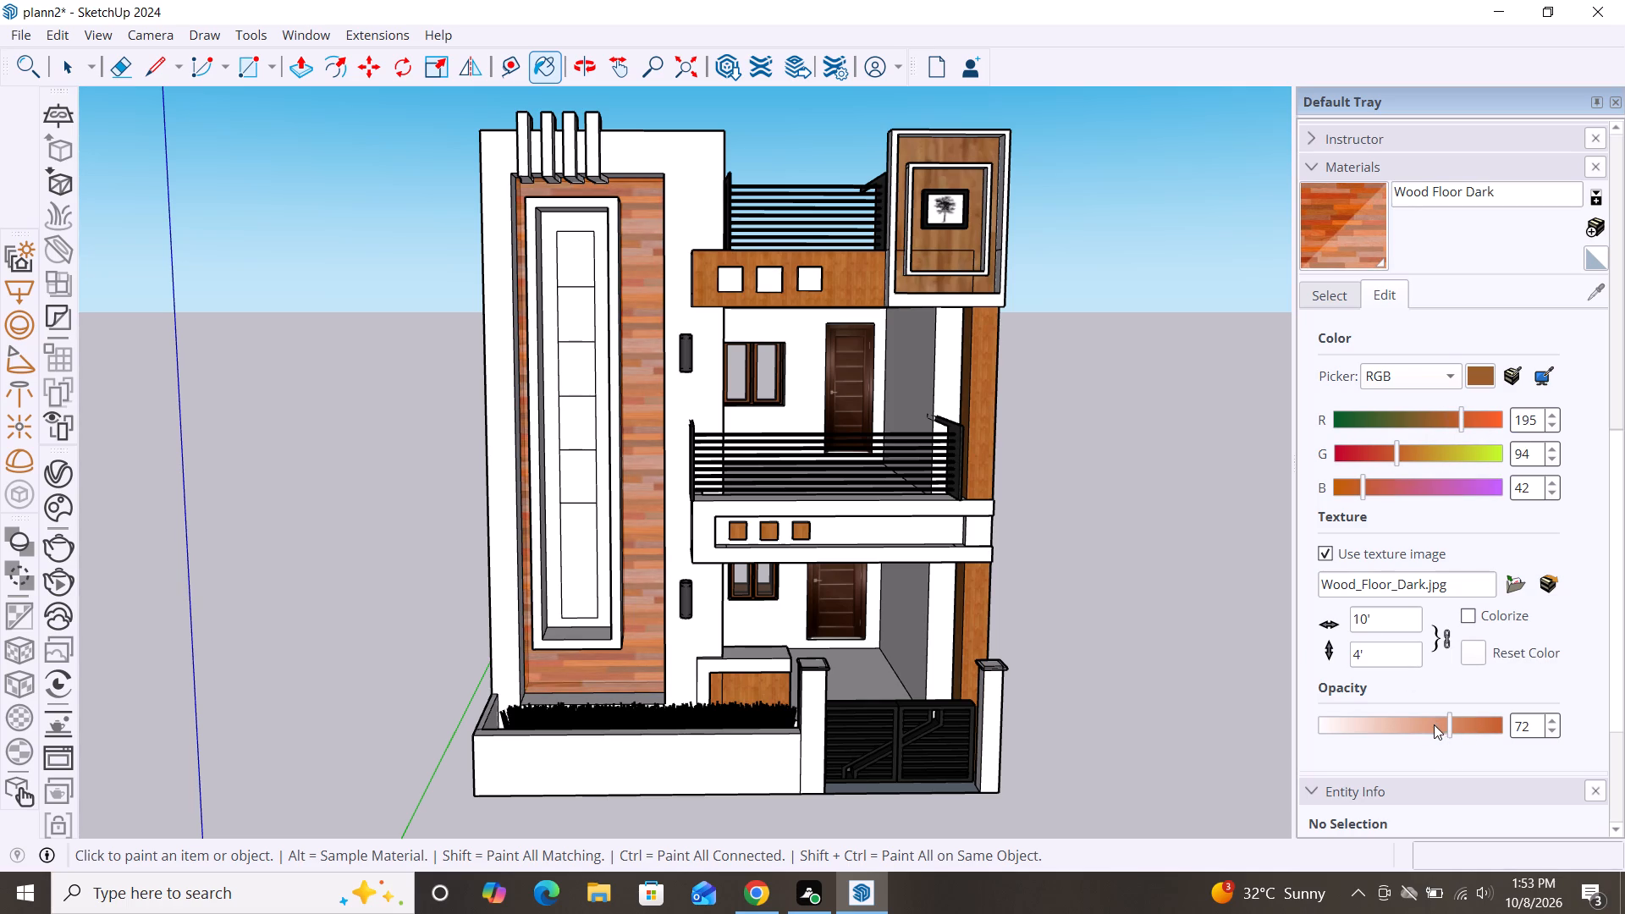
pyautogui.click(1428, 729)
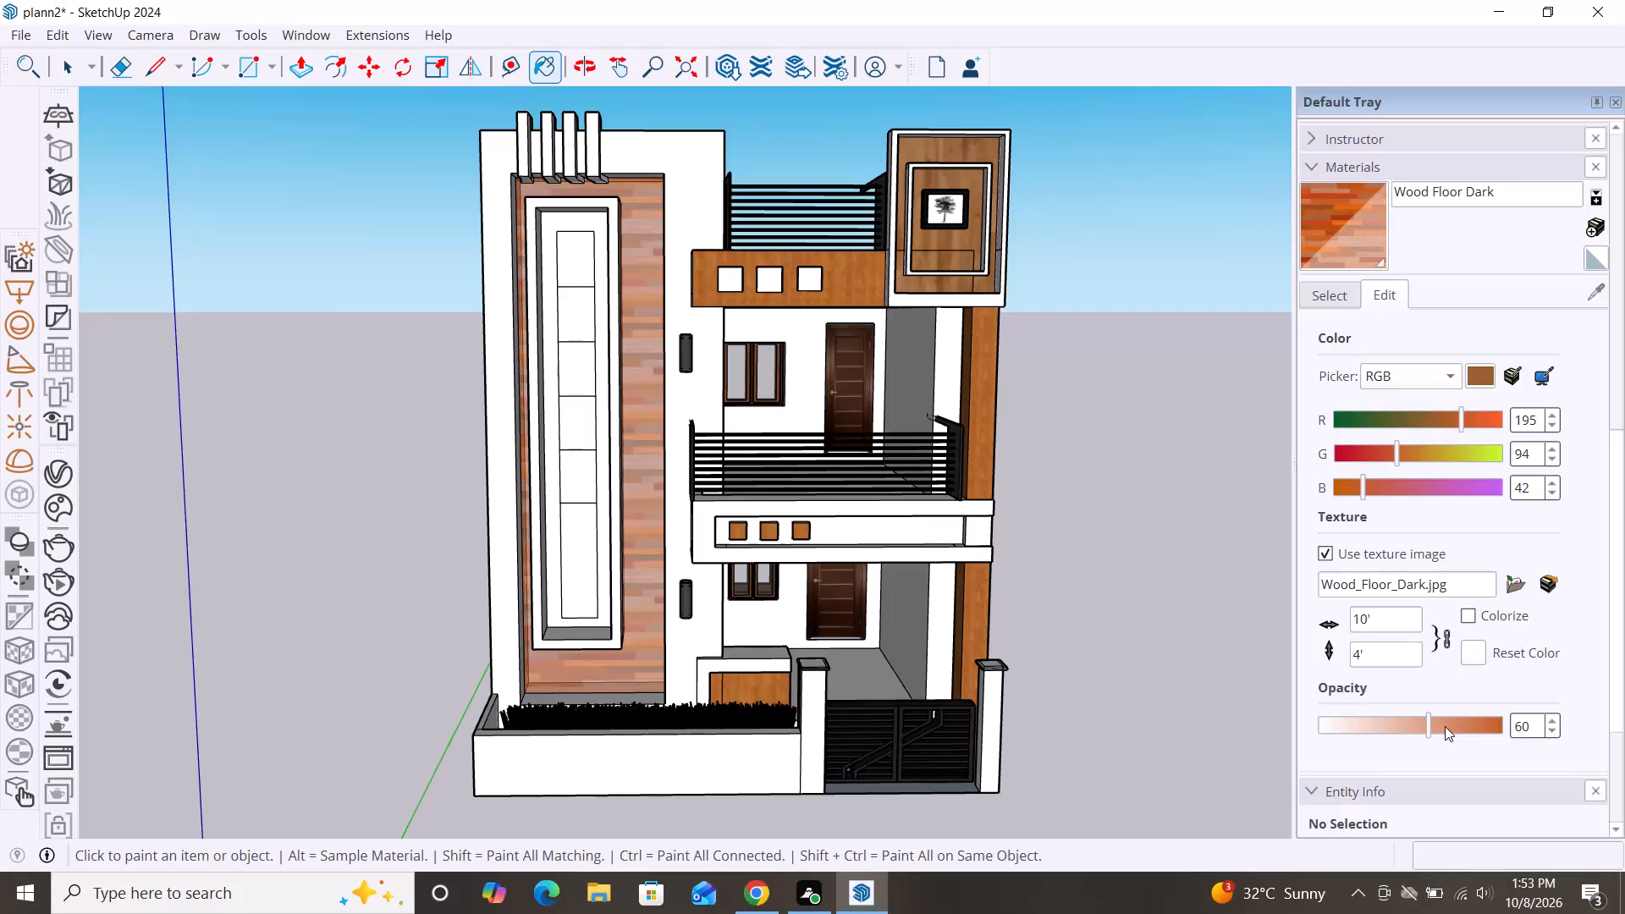
pyautogui.doubleClick(1448, 726)
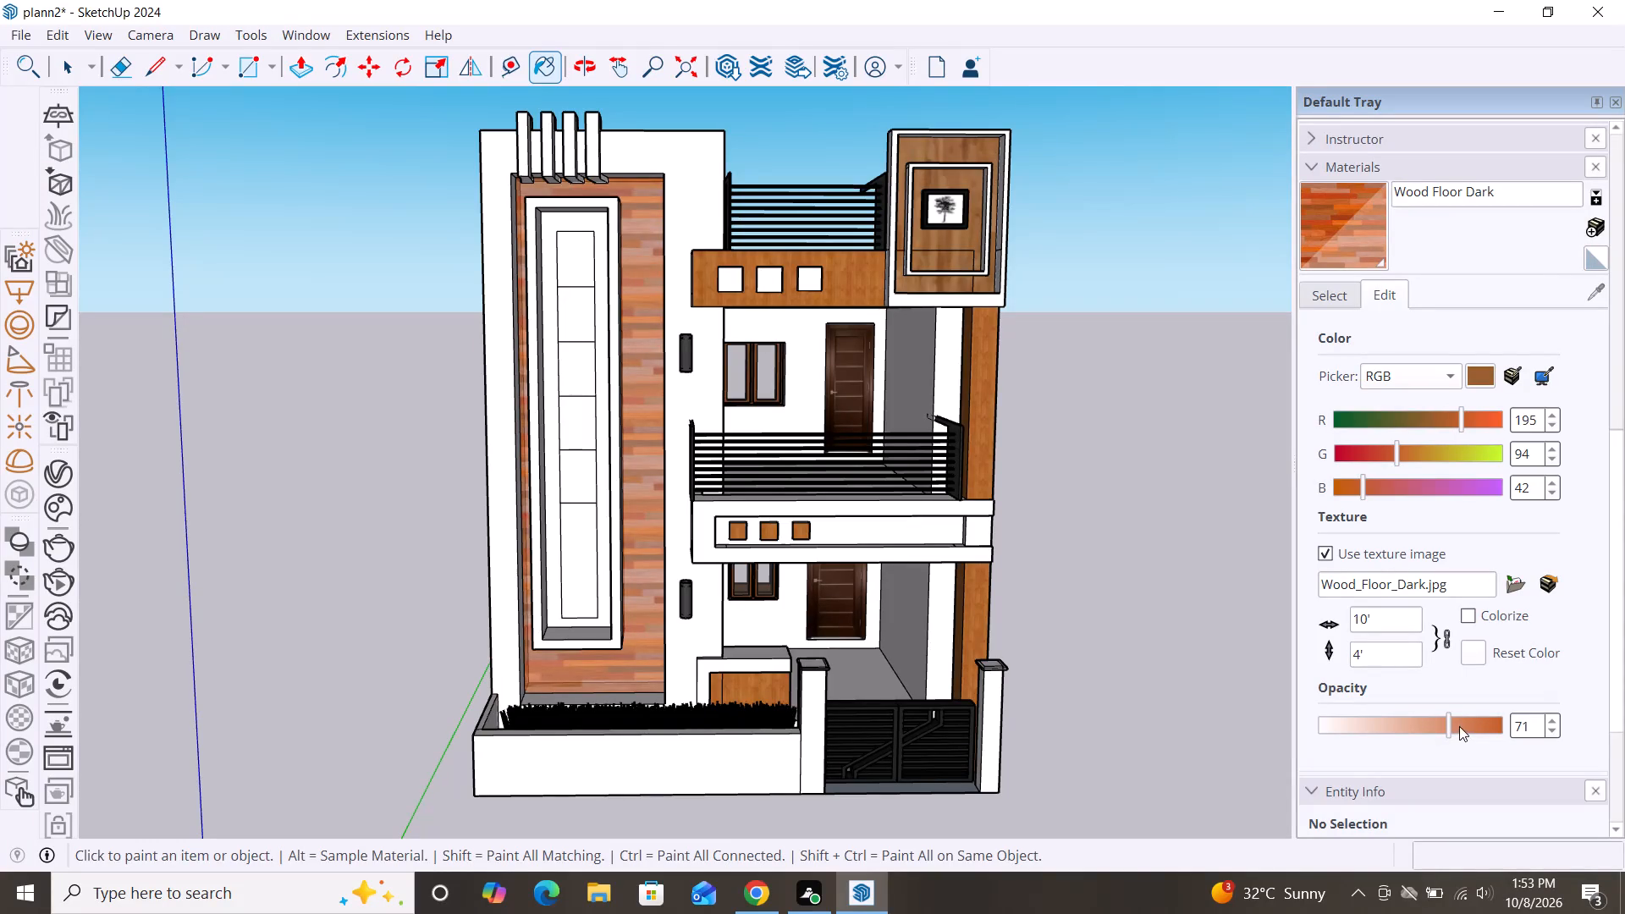
pyautogui.click(1463, 725)
pyautogui.scroll(-4, 763, 332)
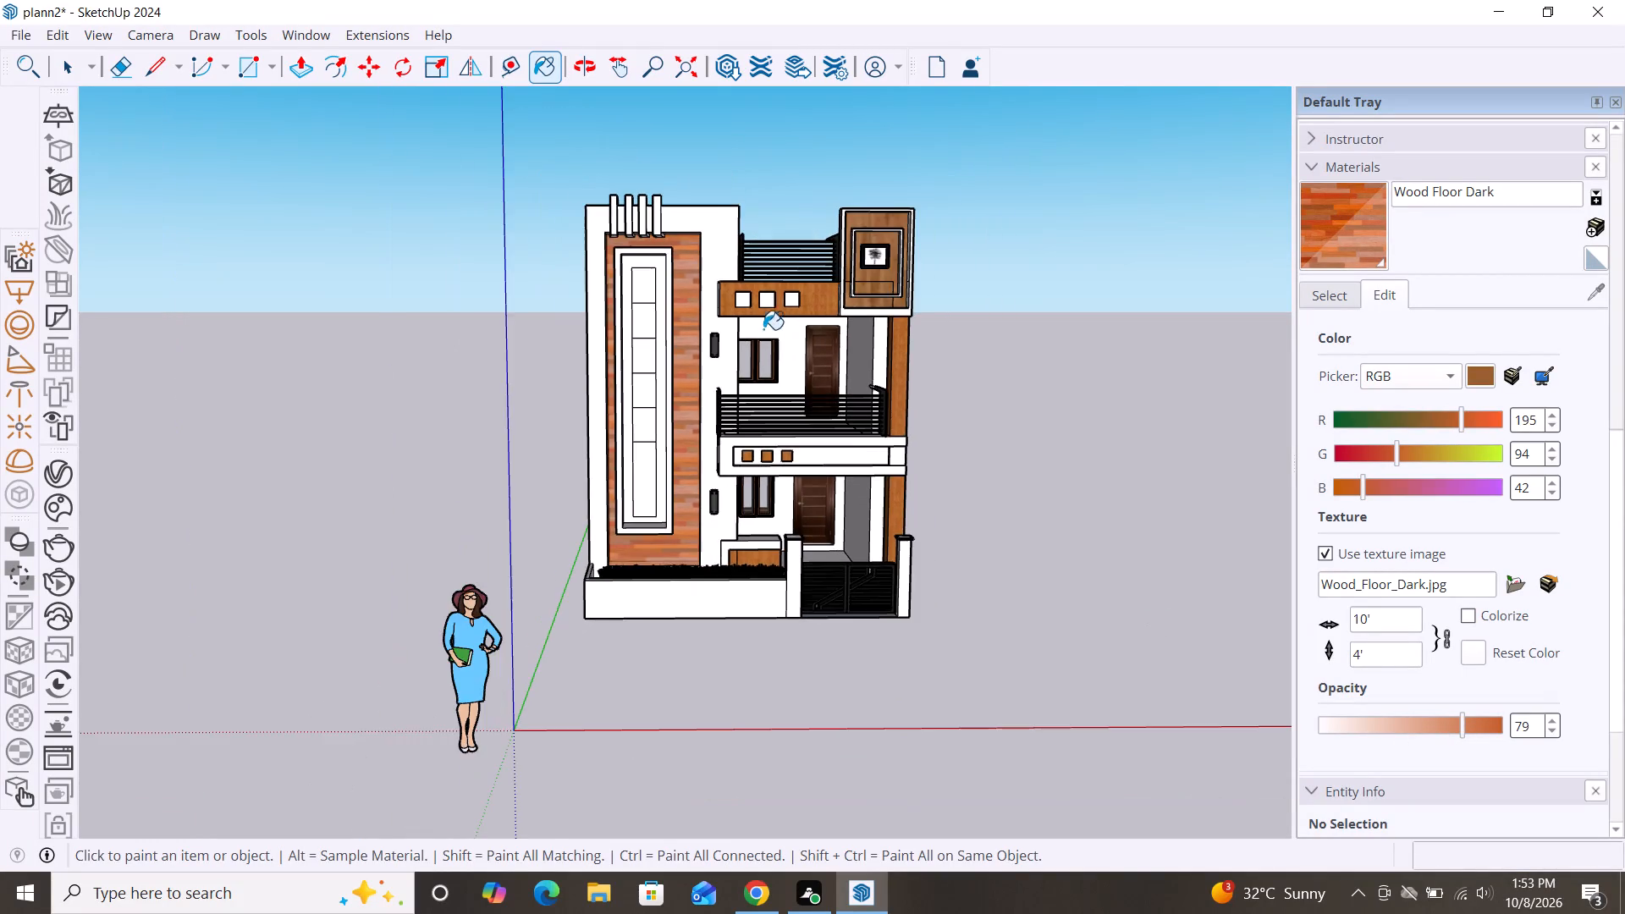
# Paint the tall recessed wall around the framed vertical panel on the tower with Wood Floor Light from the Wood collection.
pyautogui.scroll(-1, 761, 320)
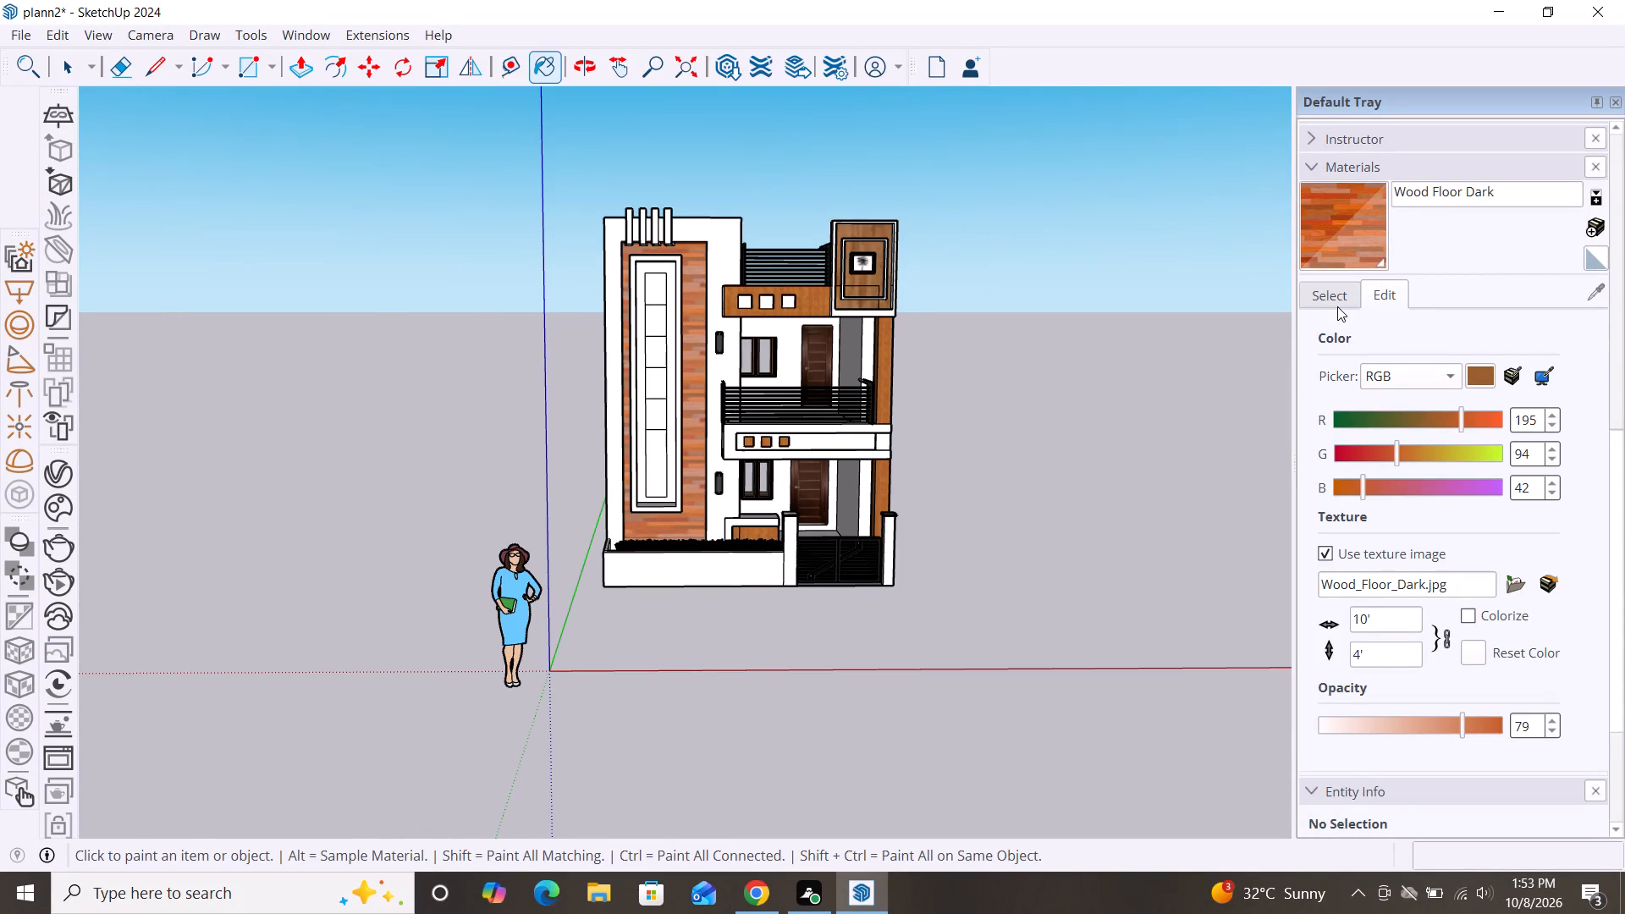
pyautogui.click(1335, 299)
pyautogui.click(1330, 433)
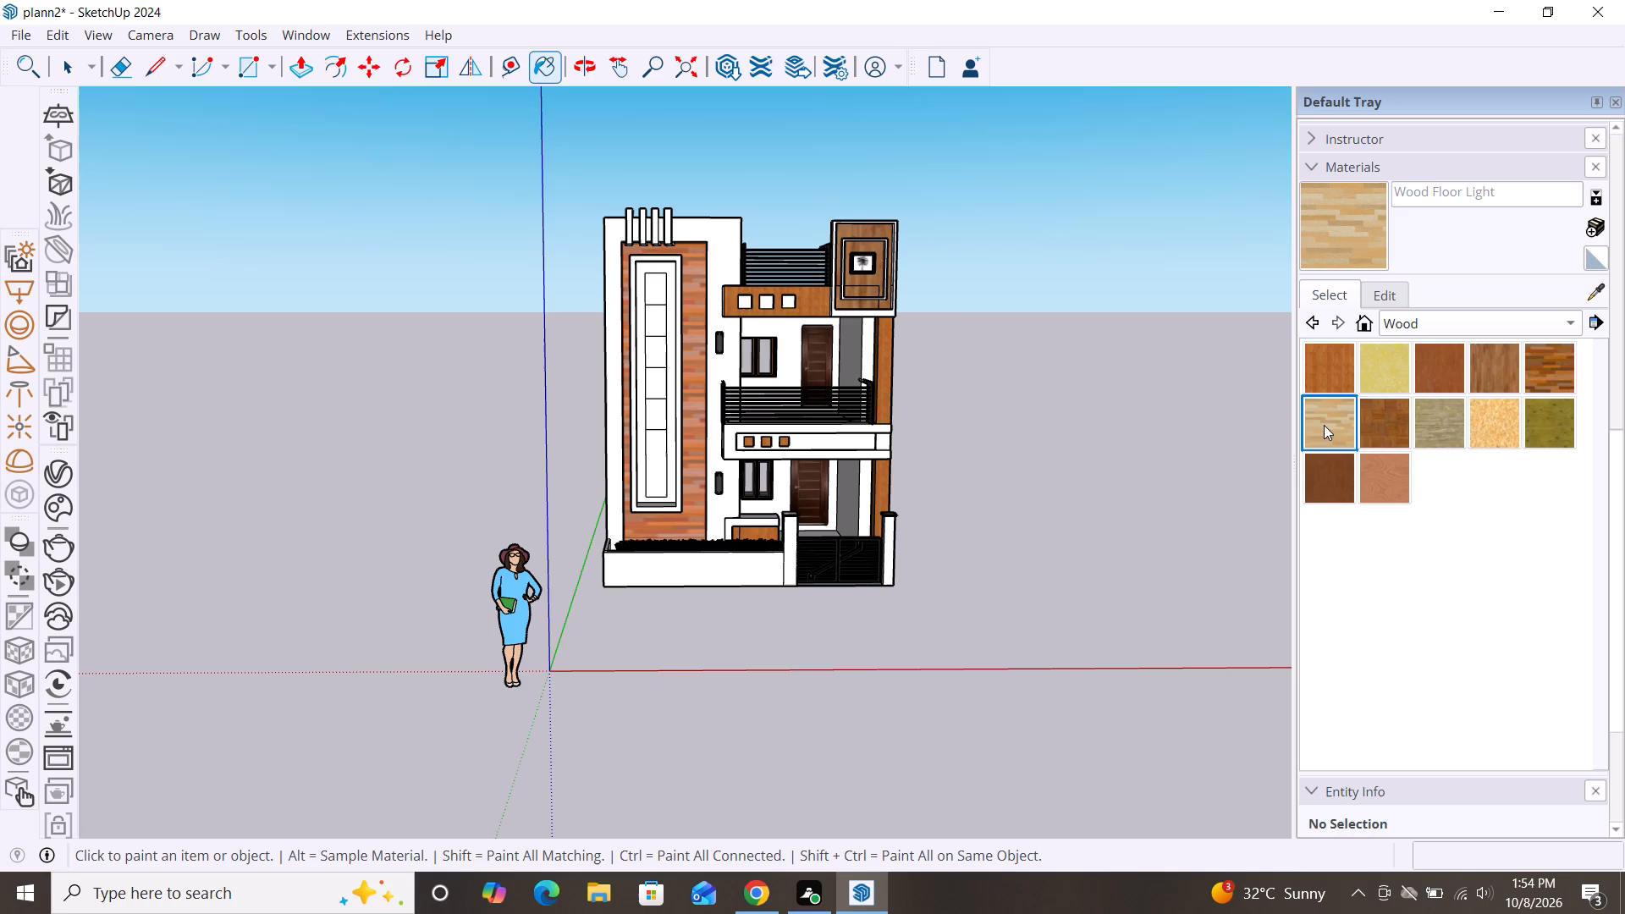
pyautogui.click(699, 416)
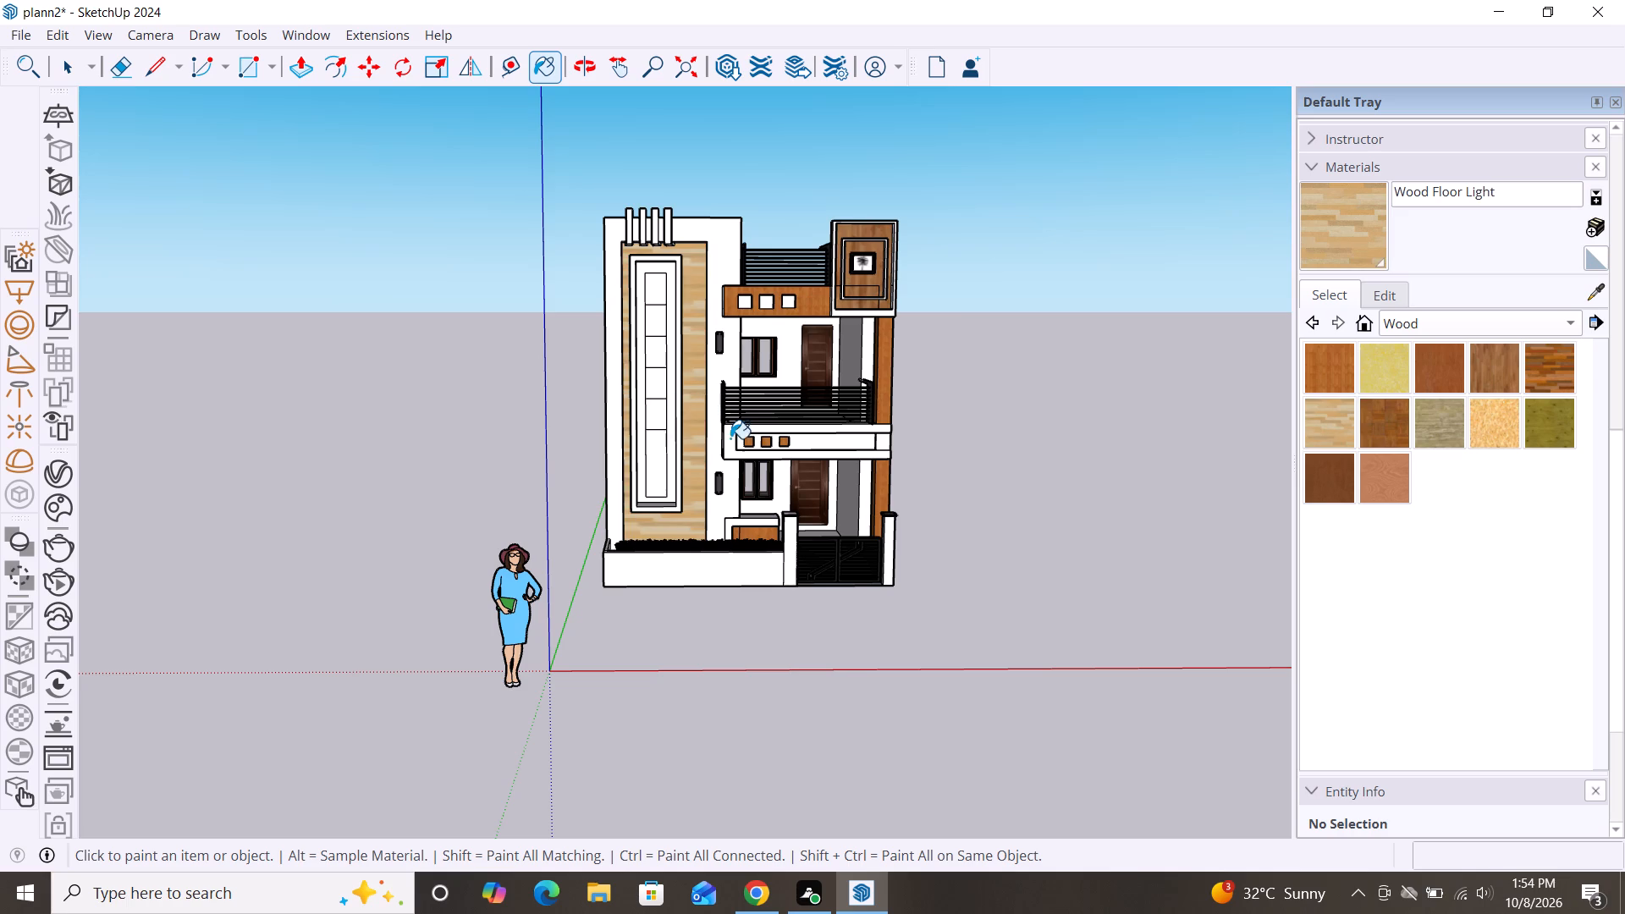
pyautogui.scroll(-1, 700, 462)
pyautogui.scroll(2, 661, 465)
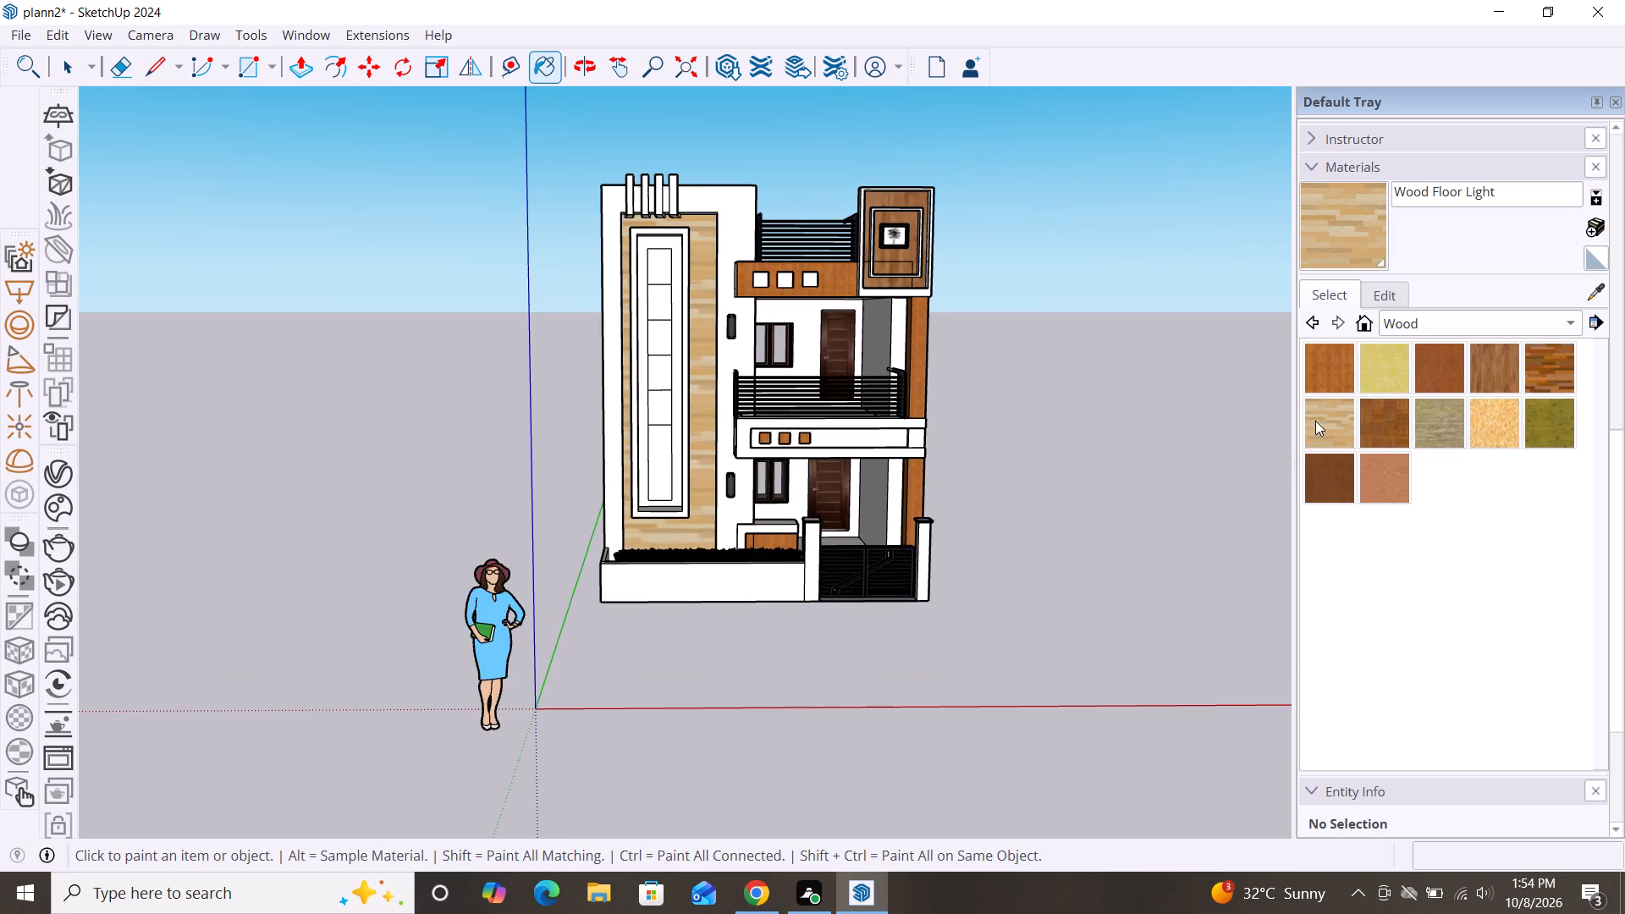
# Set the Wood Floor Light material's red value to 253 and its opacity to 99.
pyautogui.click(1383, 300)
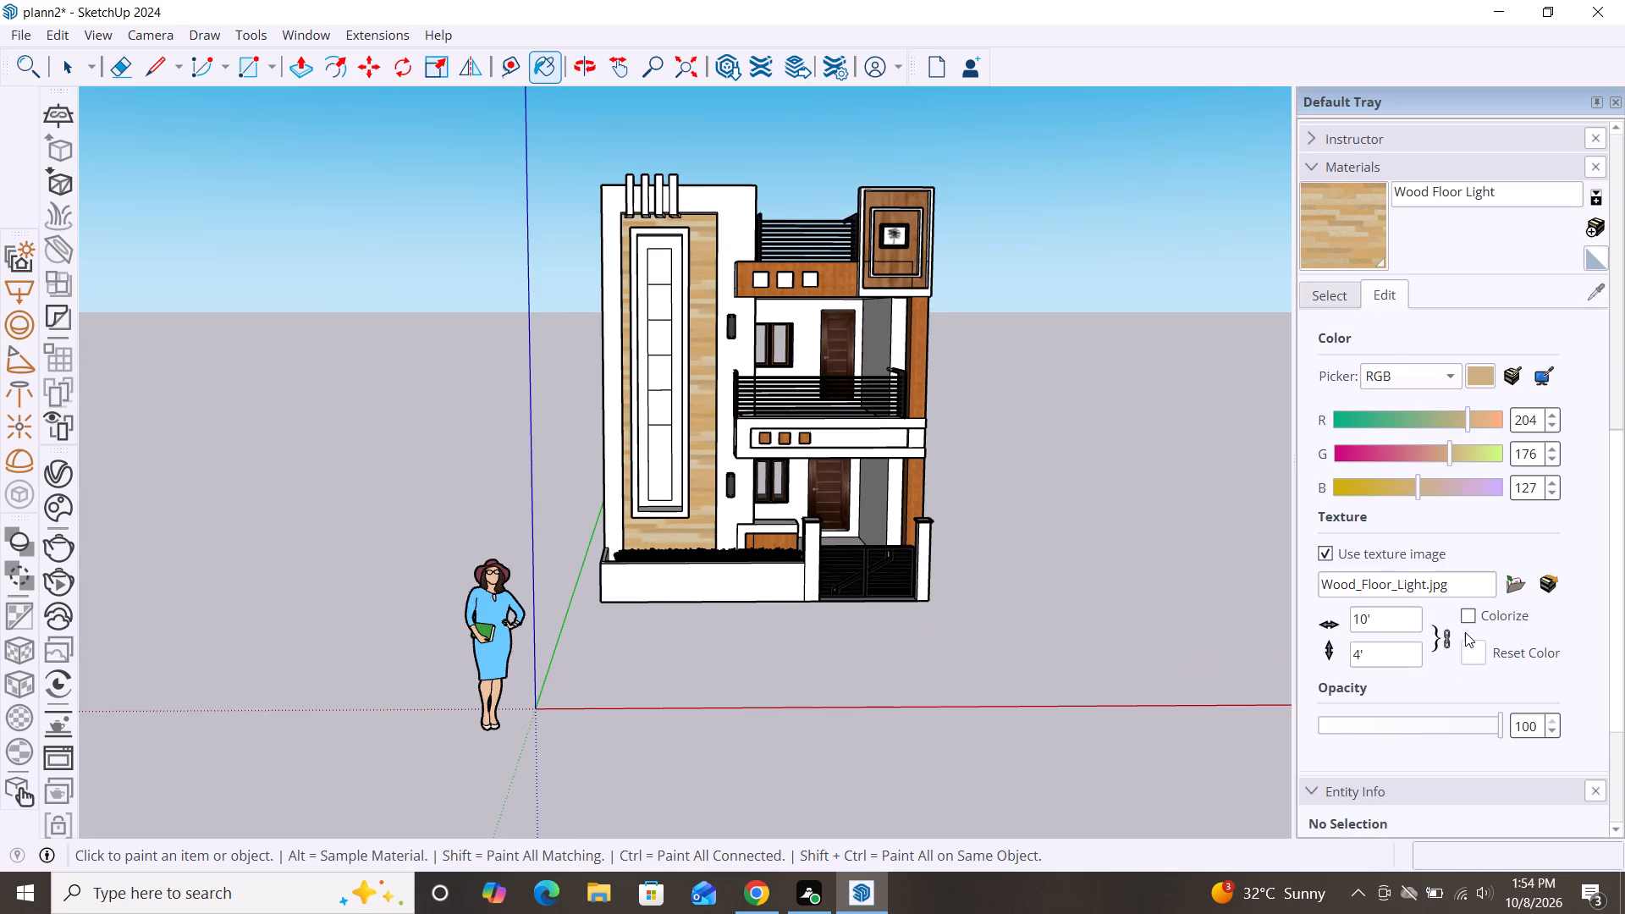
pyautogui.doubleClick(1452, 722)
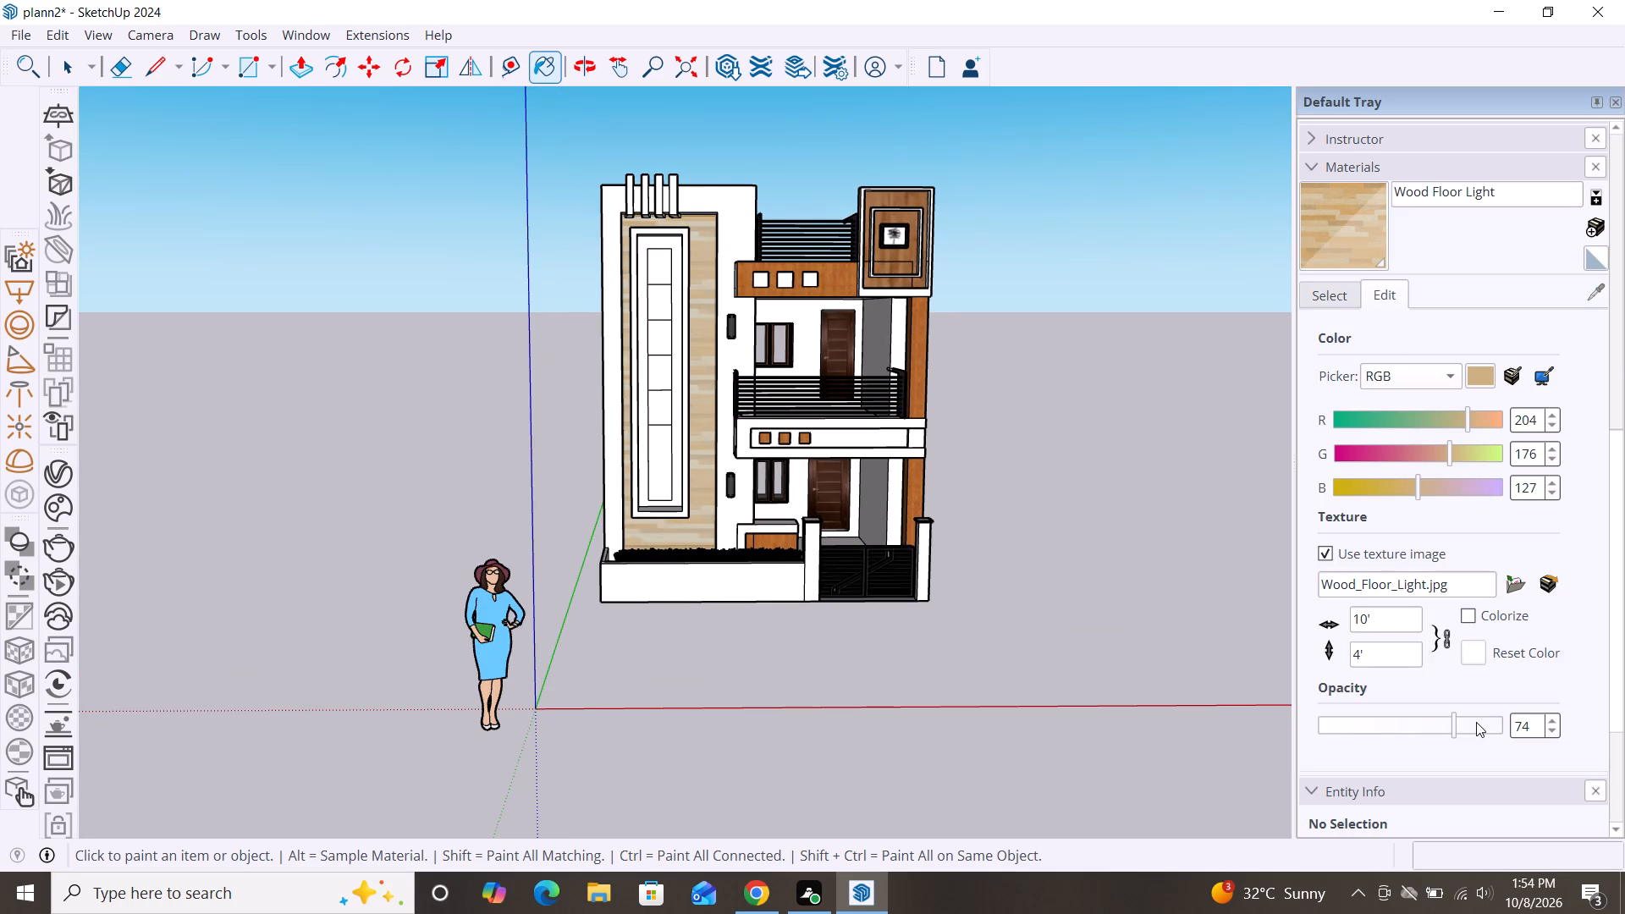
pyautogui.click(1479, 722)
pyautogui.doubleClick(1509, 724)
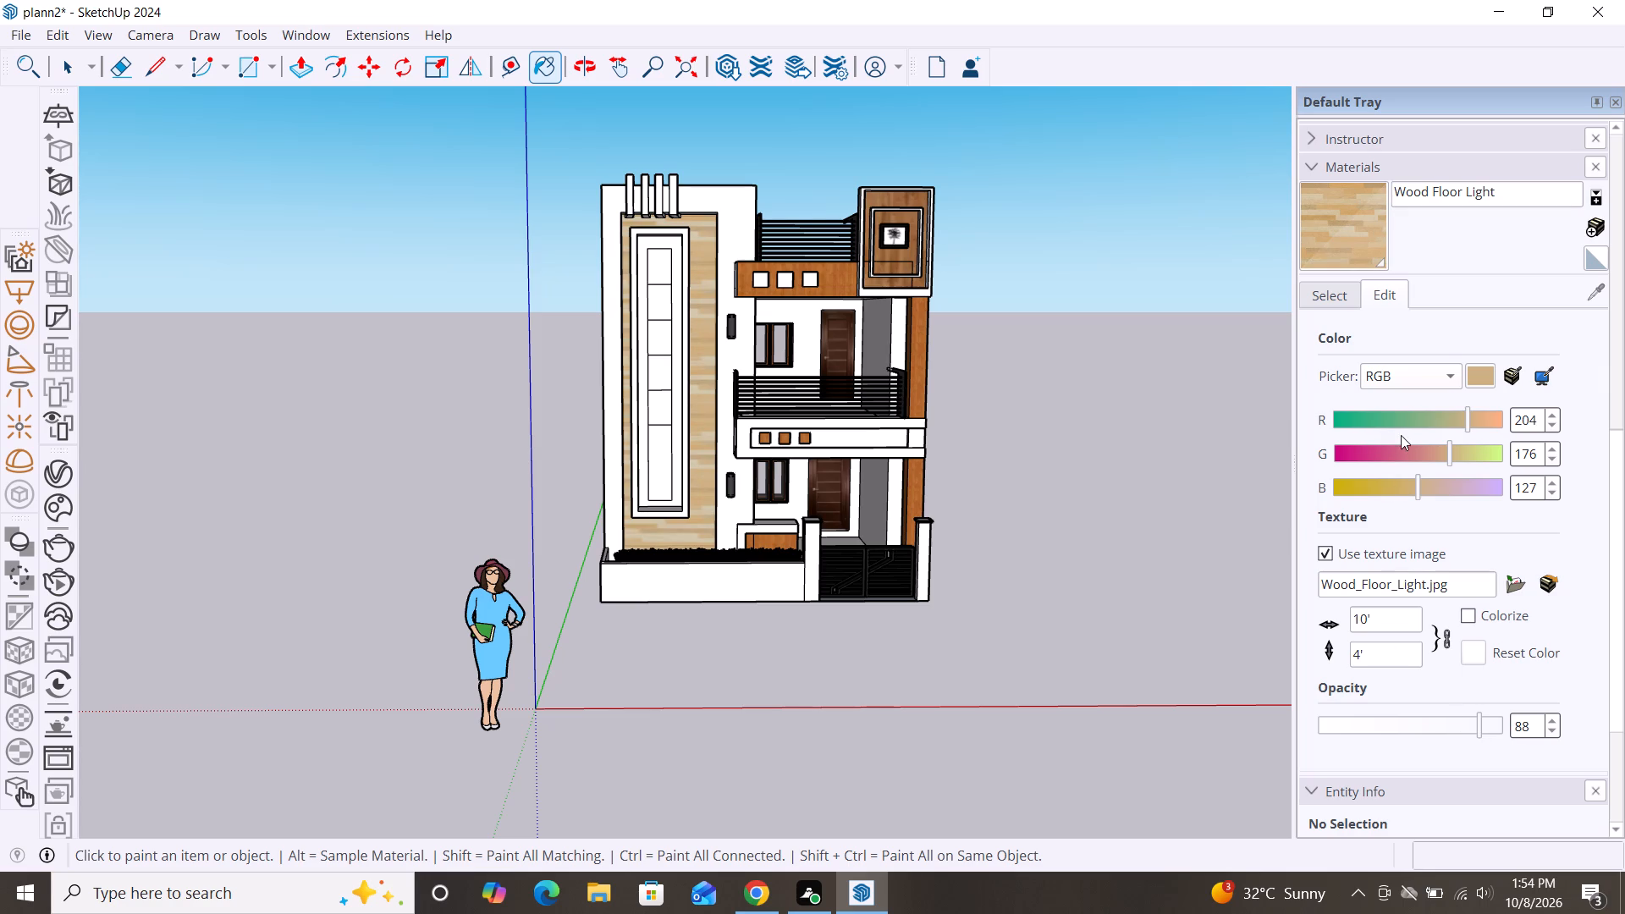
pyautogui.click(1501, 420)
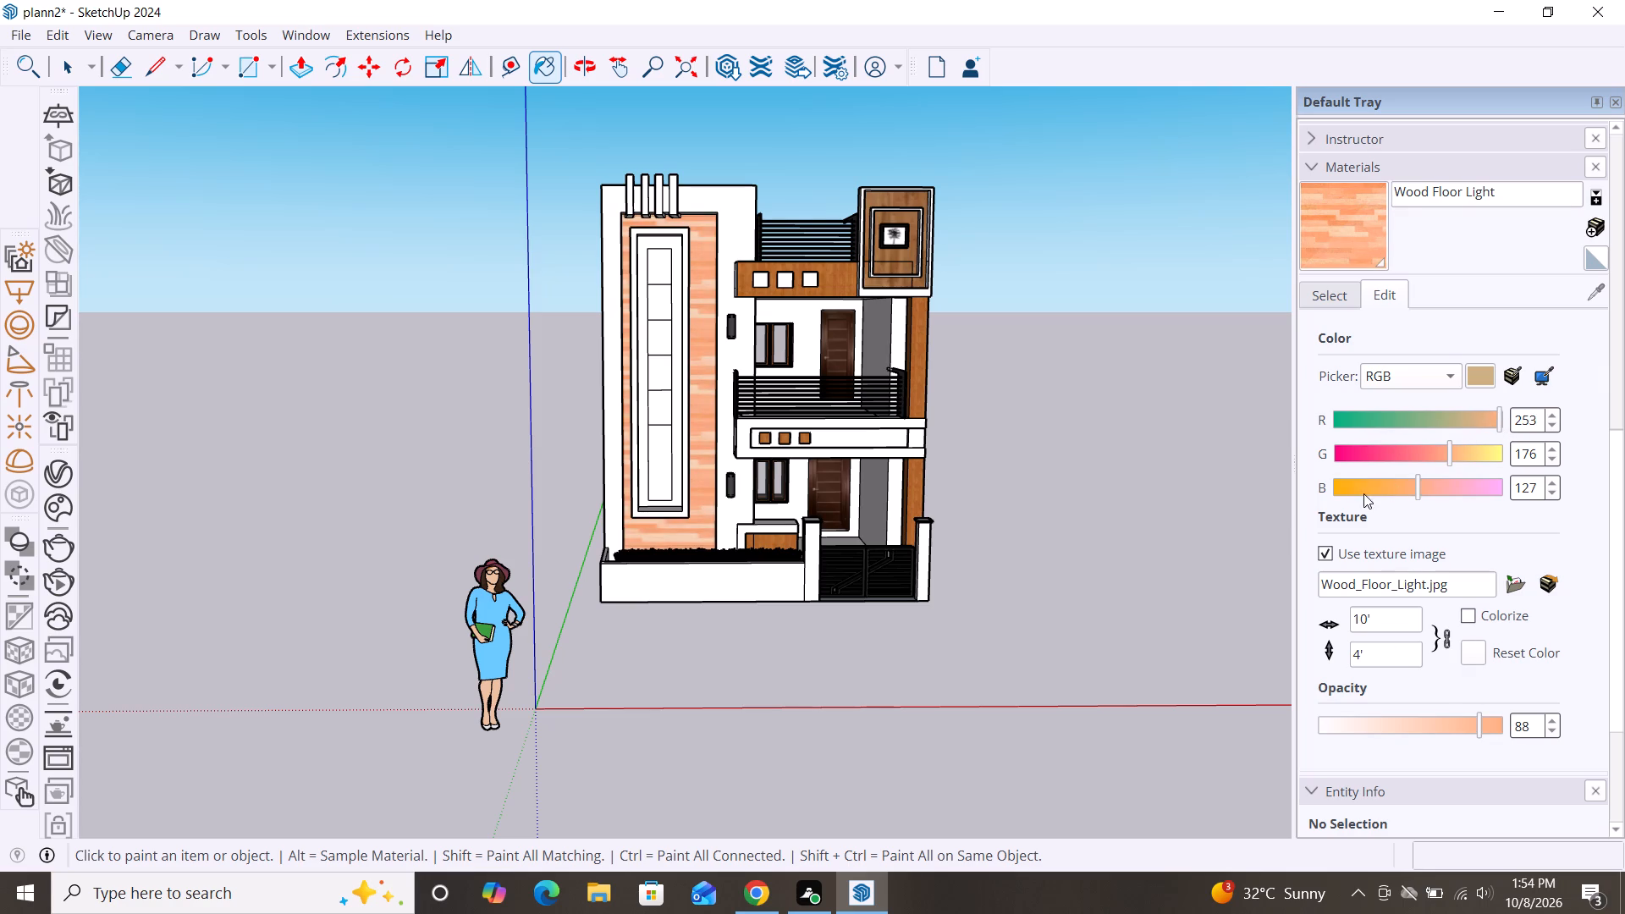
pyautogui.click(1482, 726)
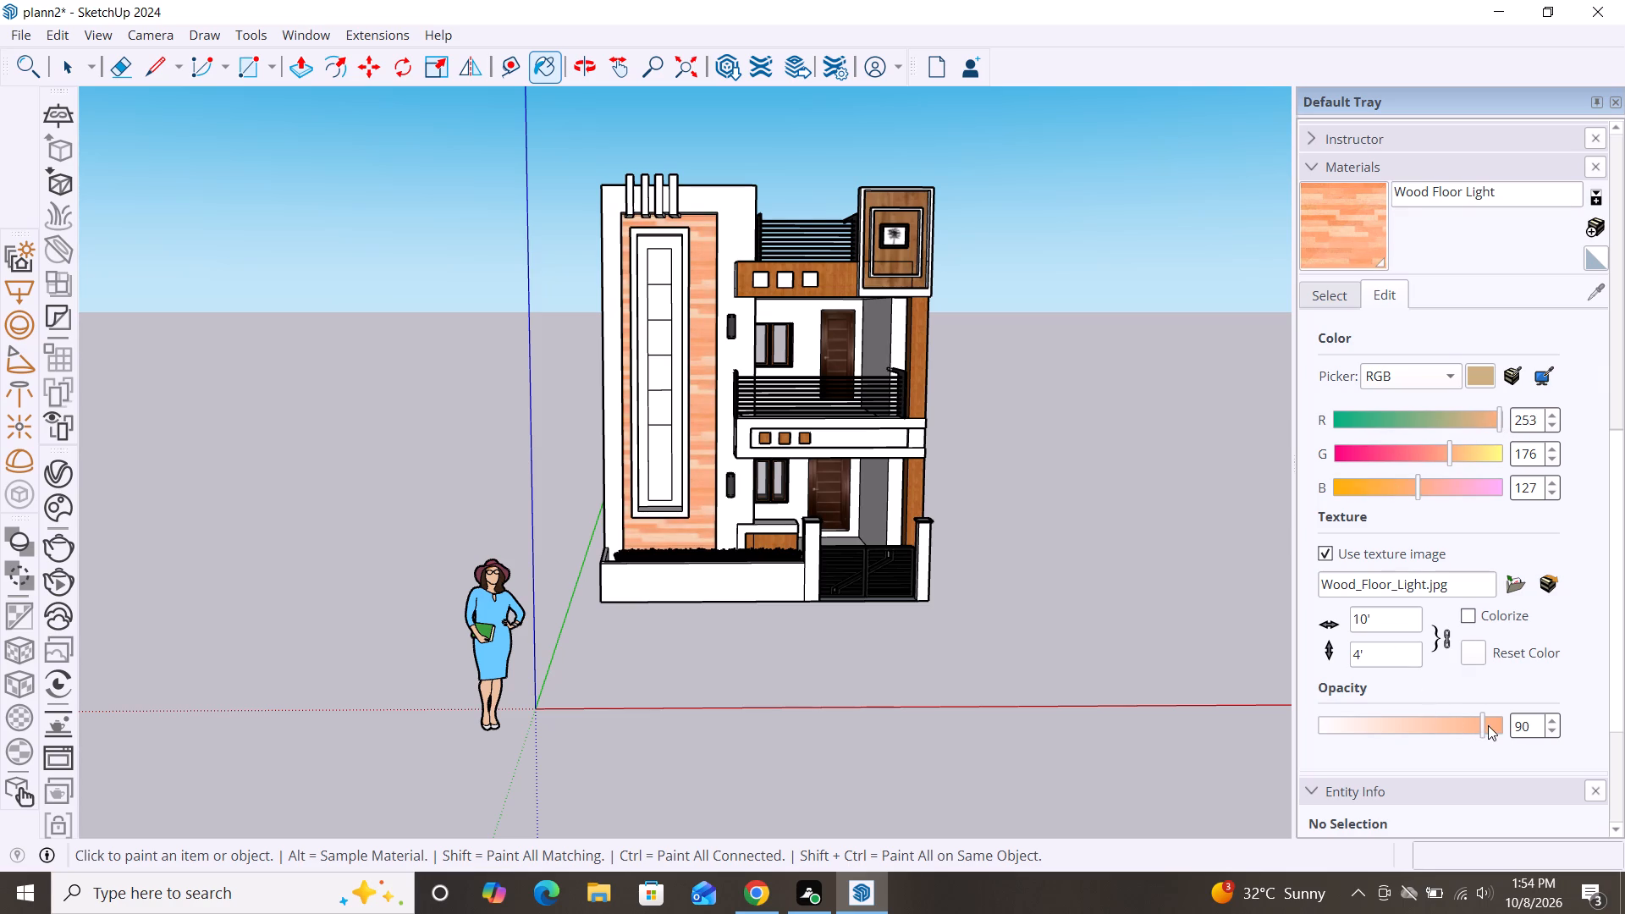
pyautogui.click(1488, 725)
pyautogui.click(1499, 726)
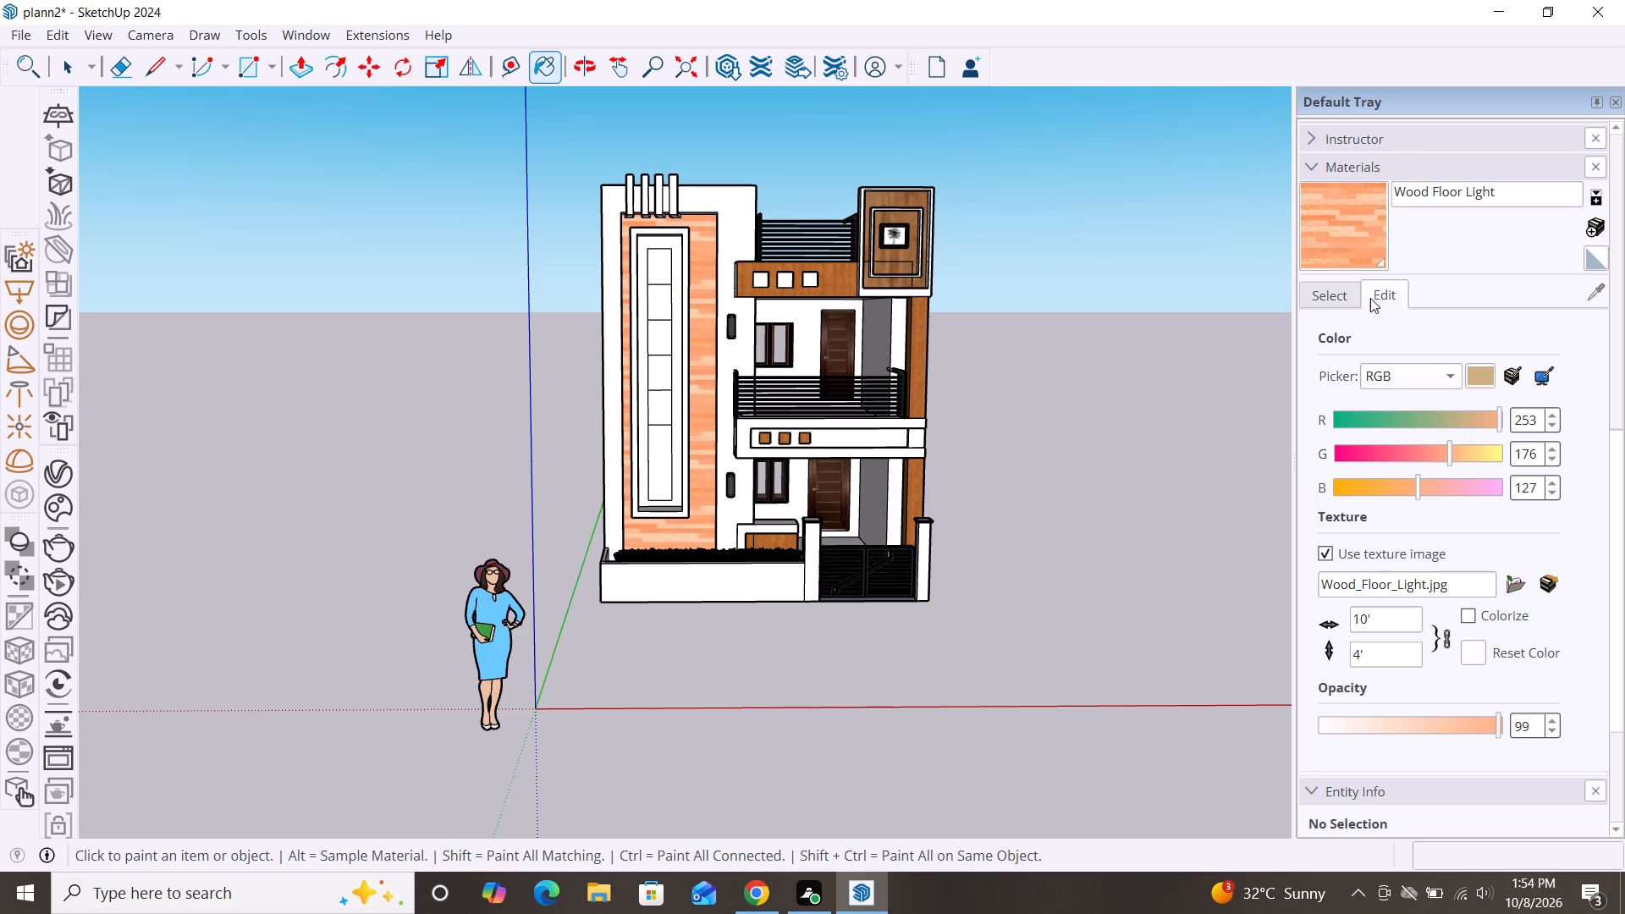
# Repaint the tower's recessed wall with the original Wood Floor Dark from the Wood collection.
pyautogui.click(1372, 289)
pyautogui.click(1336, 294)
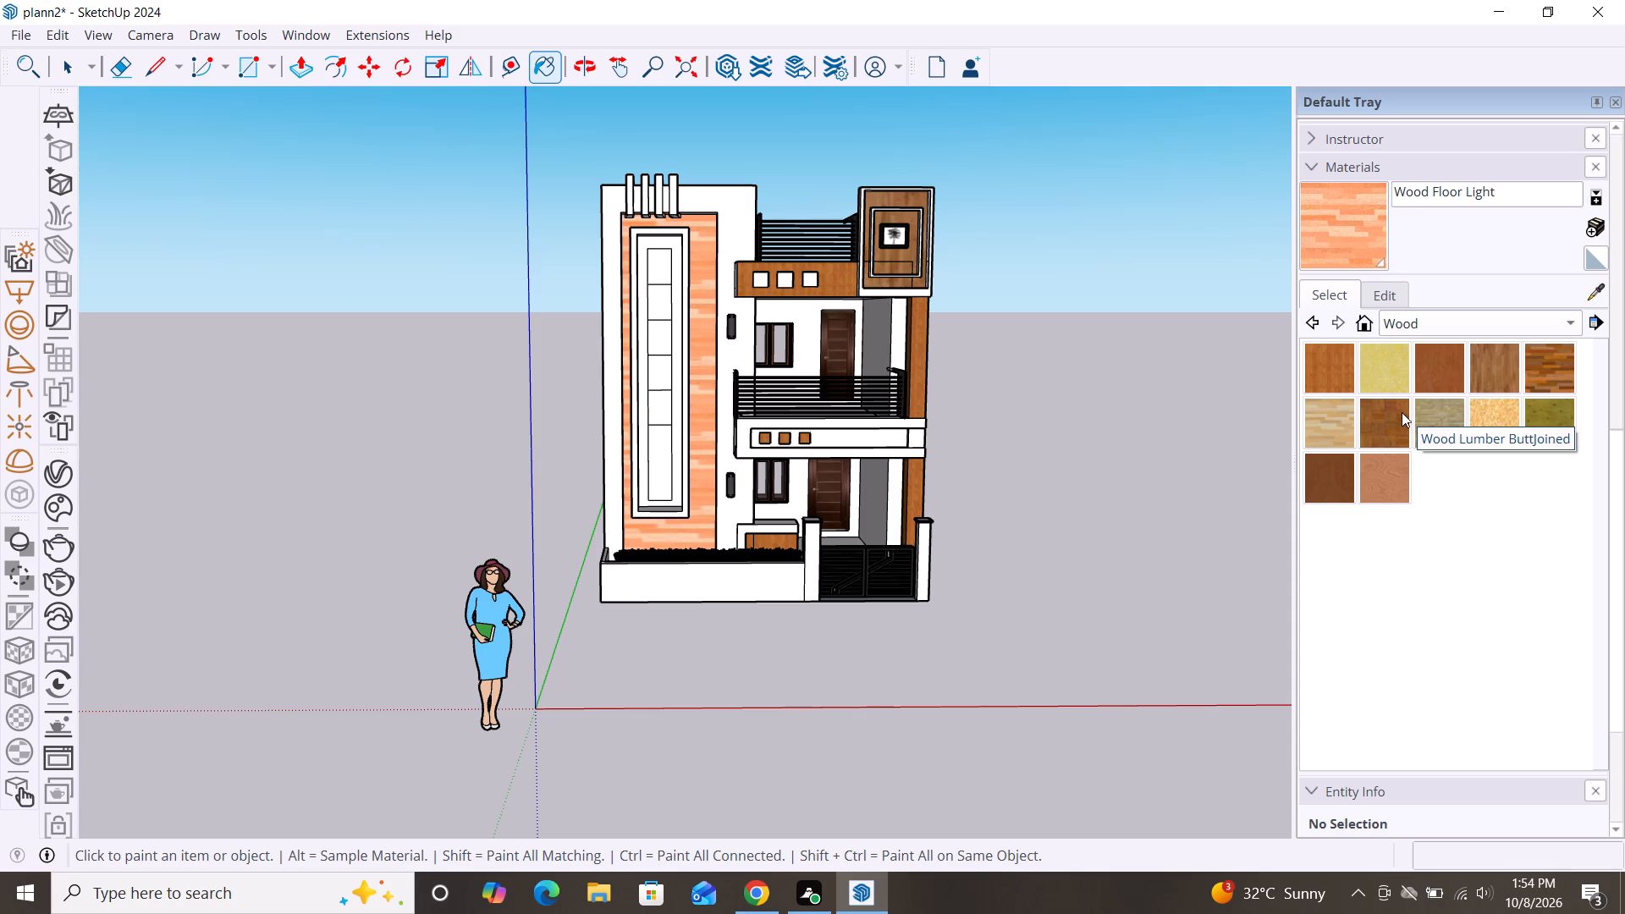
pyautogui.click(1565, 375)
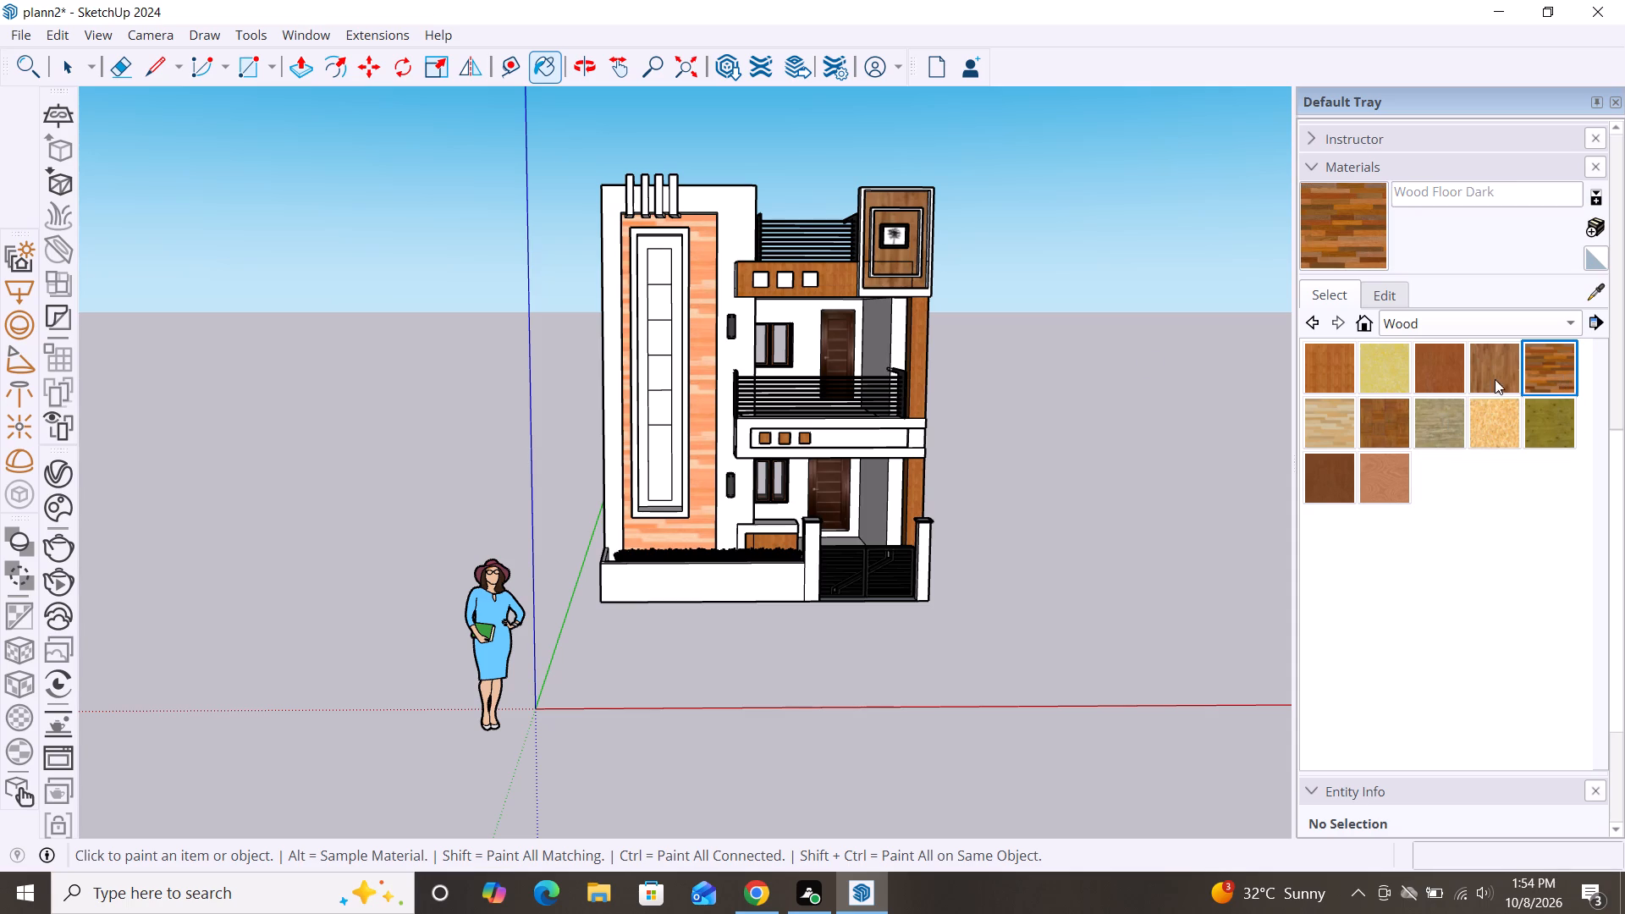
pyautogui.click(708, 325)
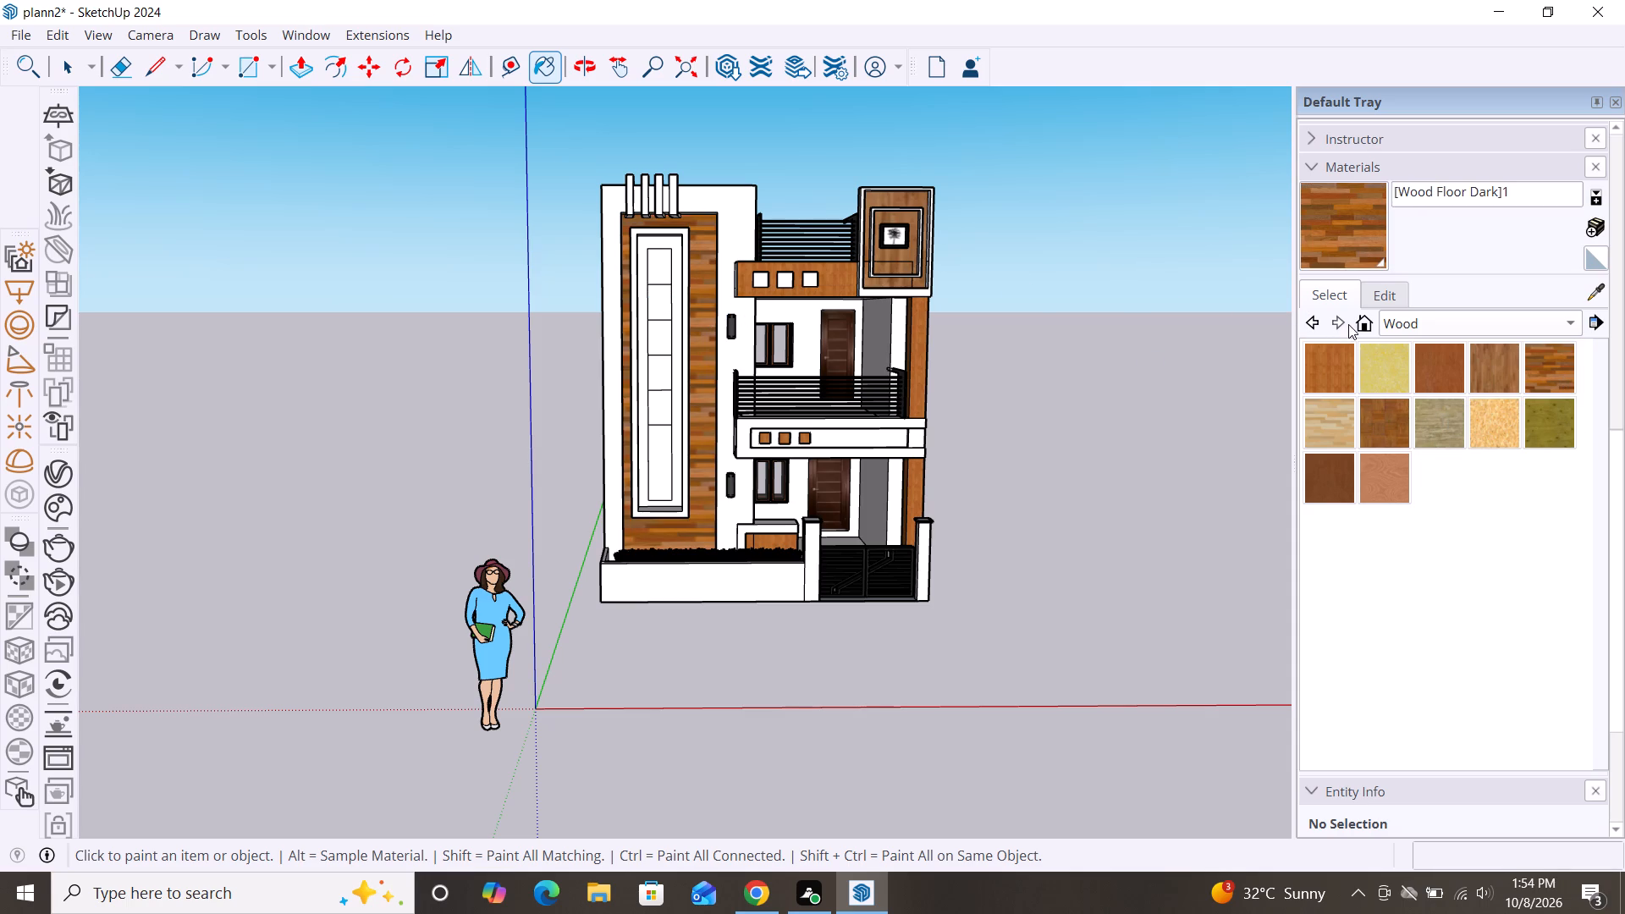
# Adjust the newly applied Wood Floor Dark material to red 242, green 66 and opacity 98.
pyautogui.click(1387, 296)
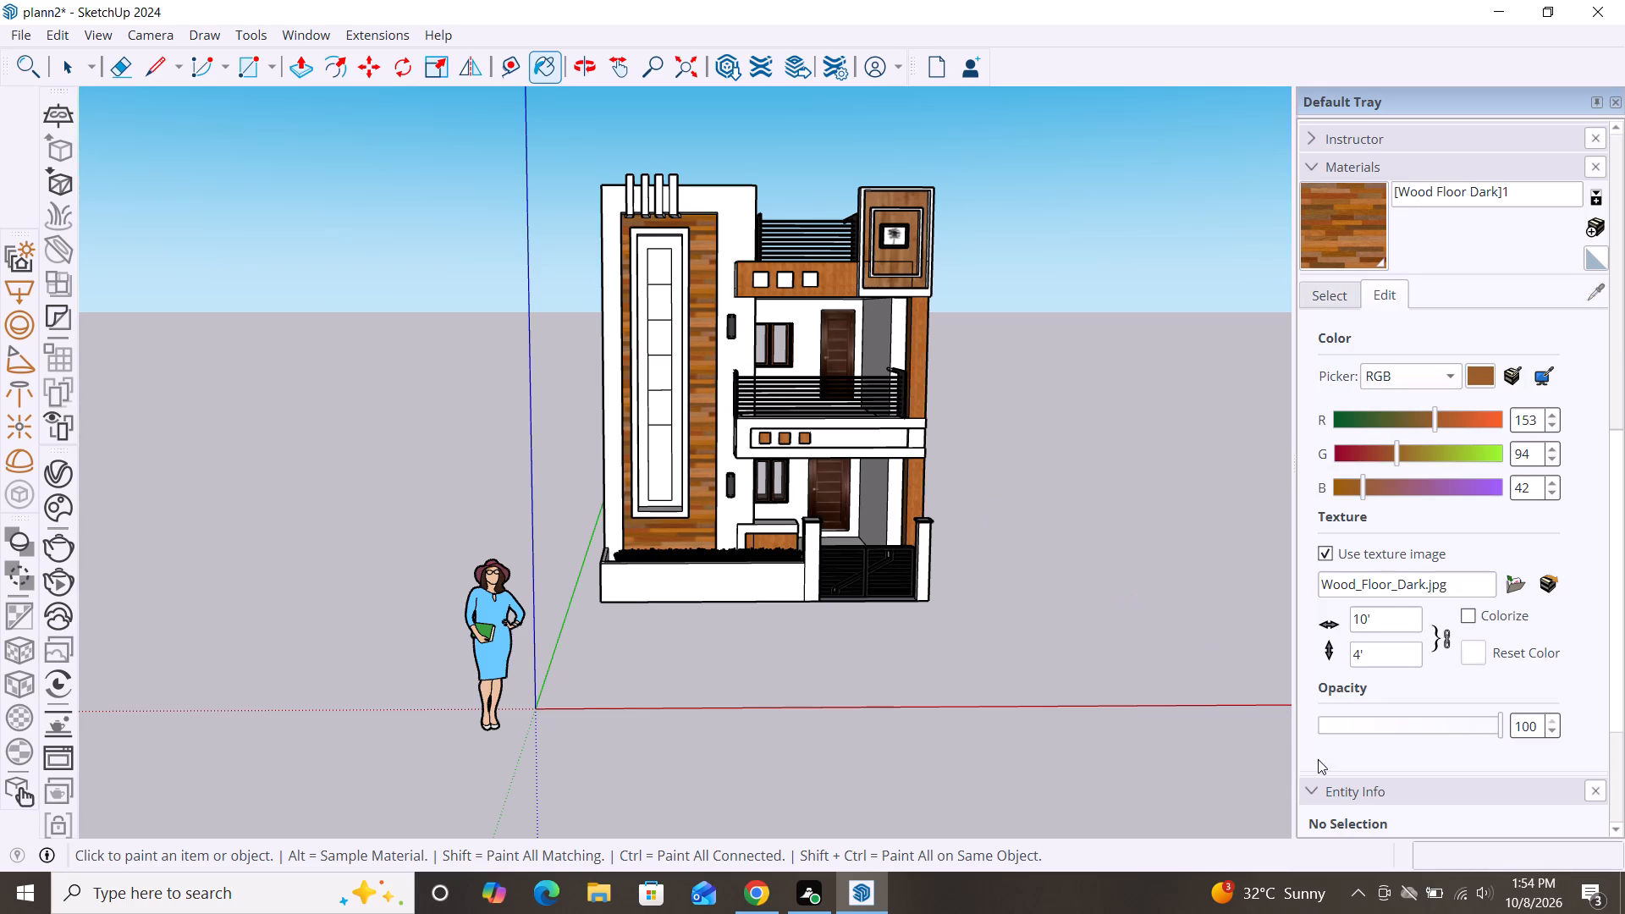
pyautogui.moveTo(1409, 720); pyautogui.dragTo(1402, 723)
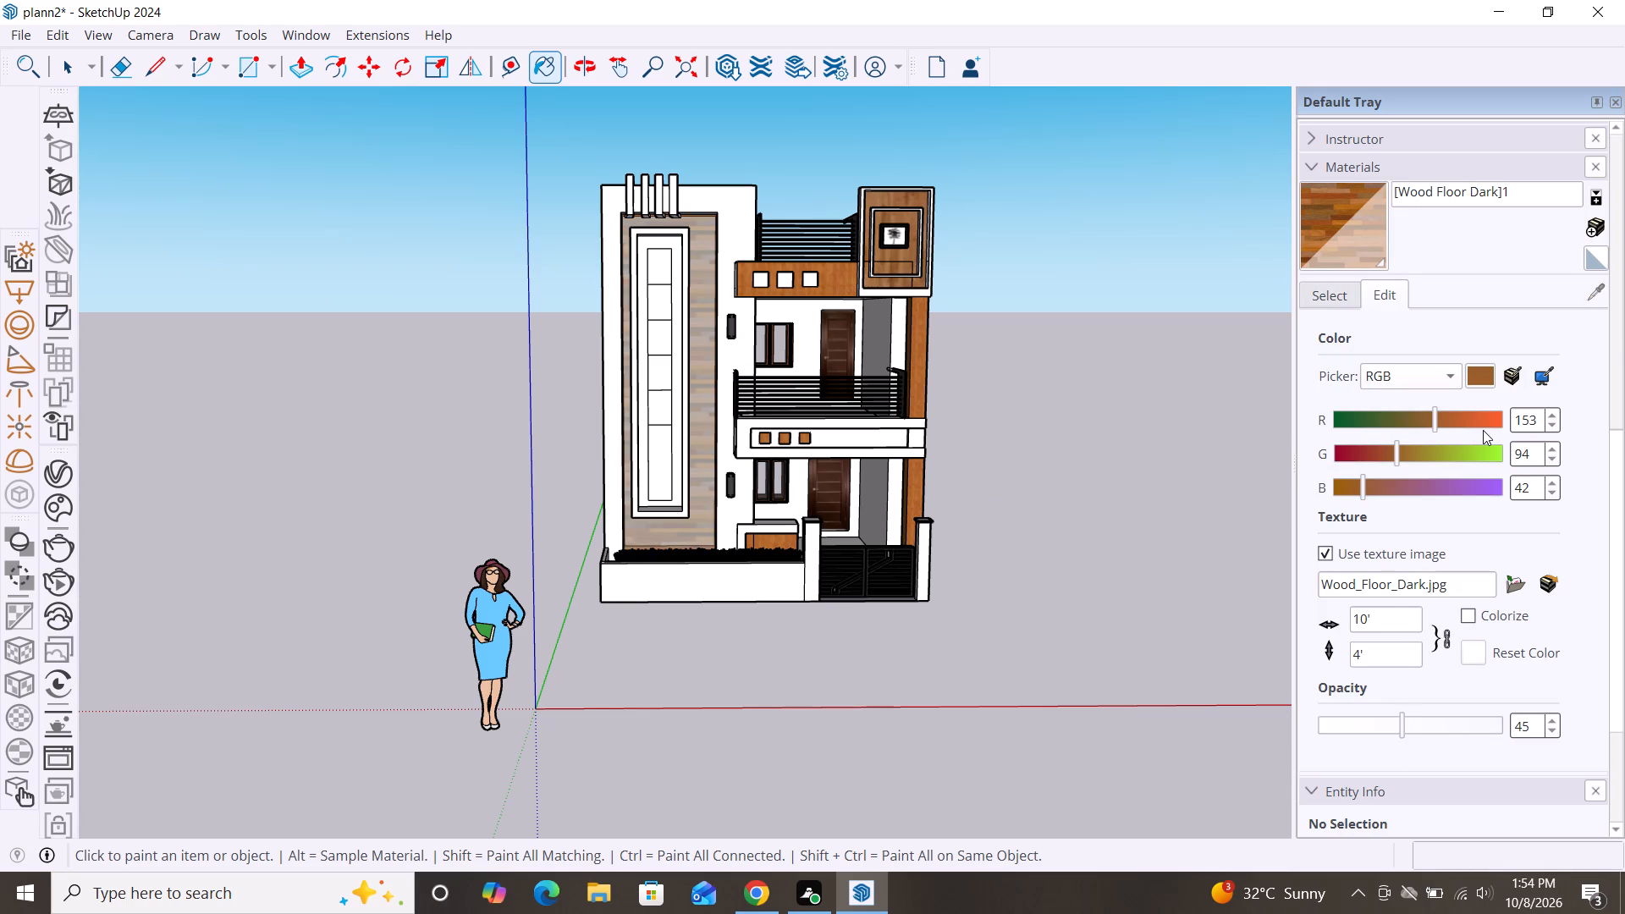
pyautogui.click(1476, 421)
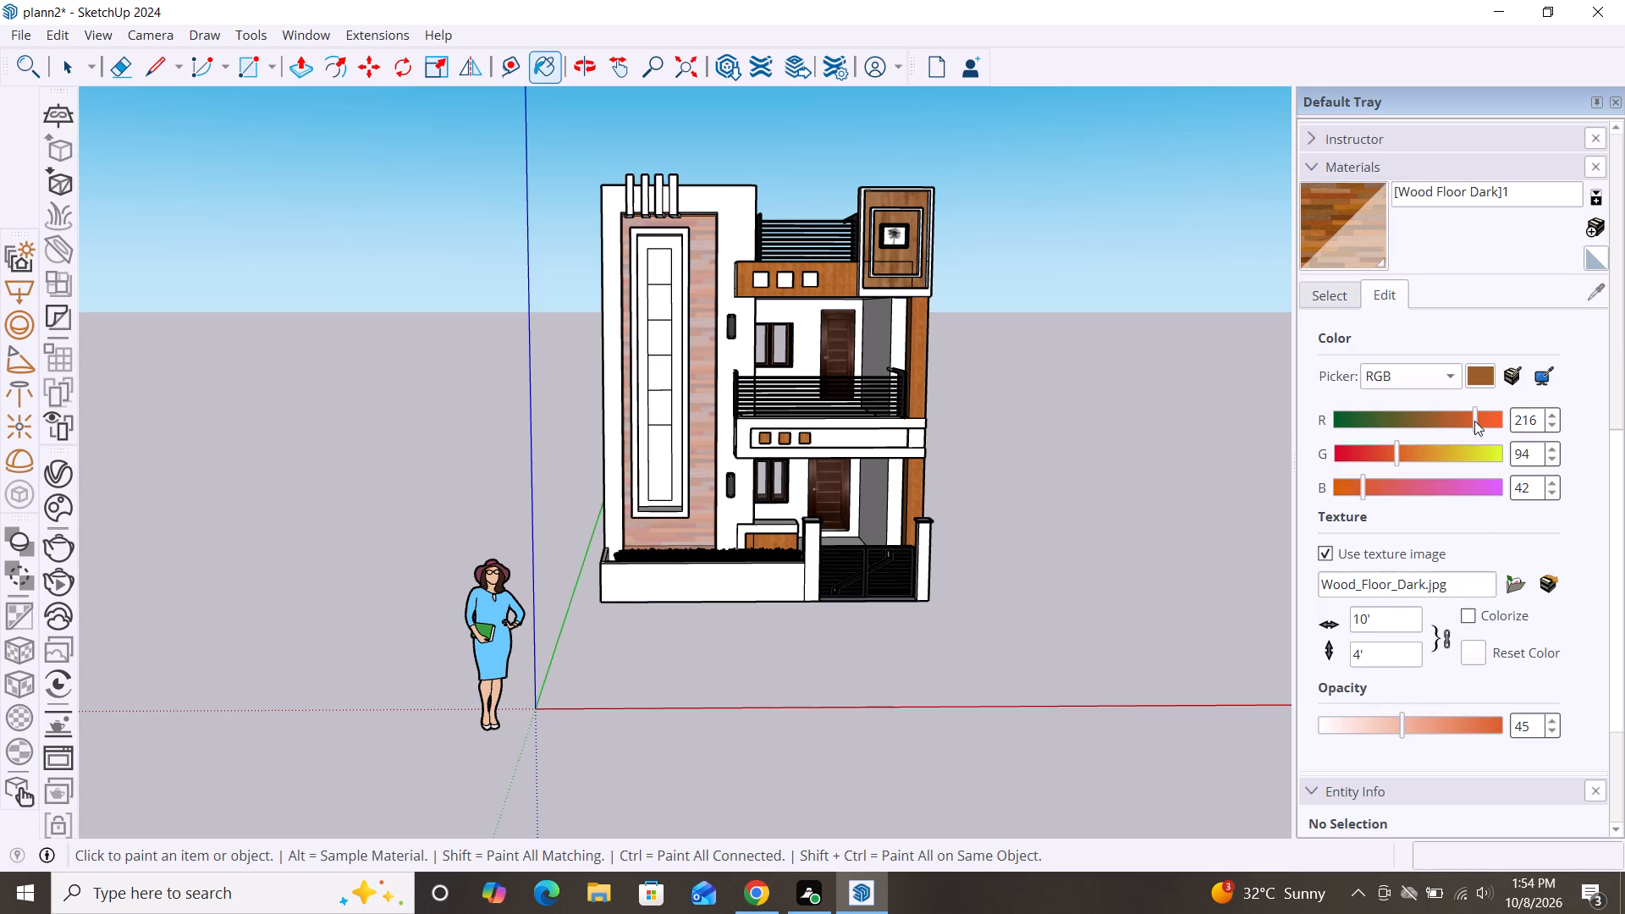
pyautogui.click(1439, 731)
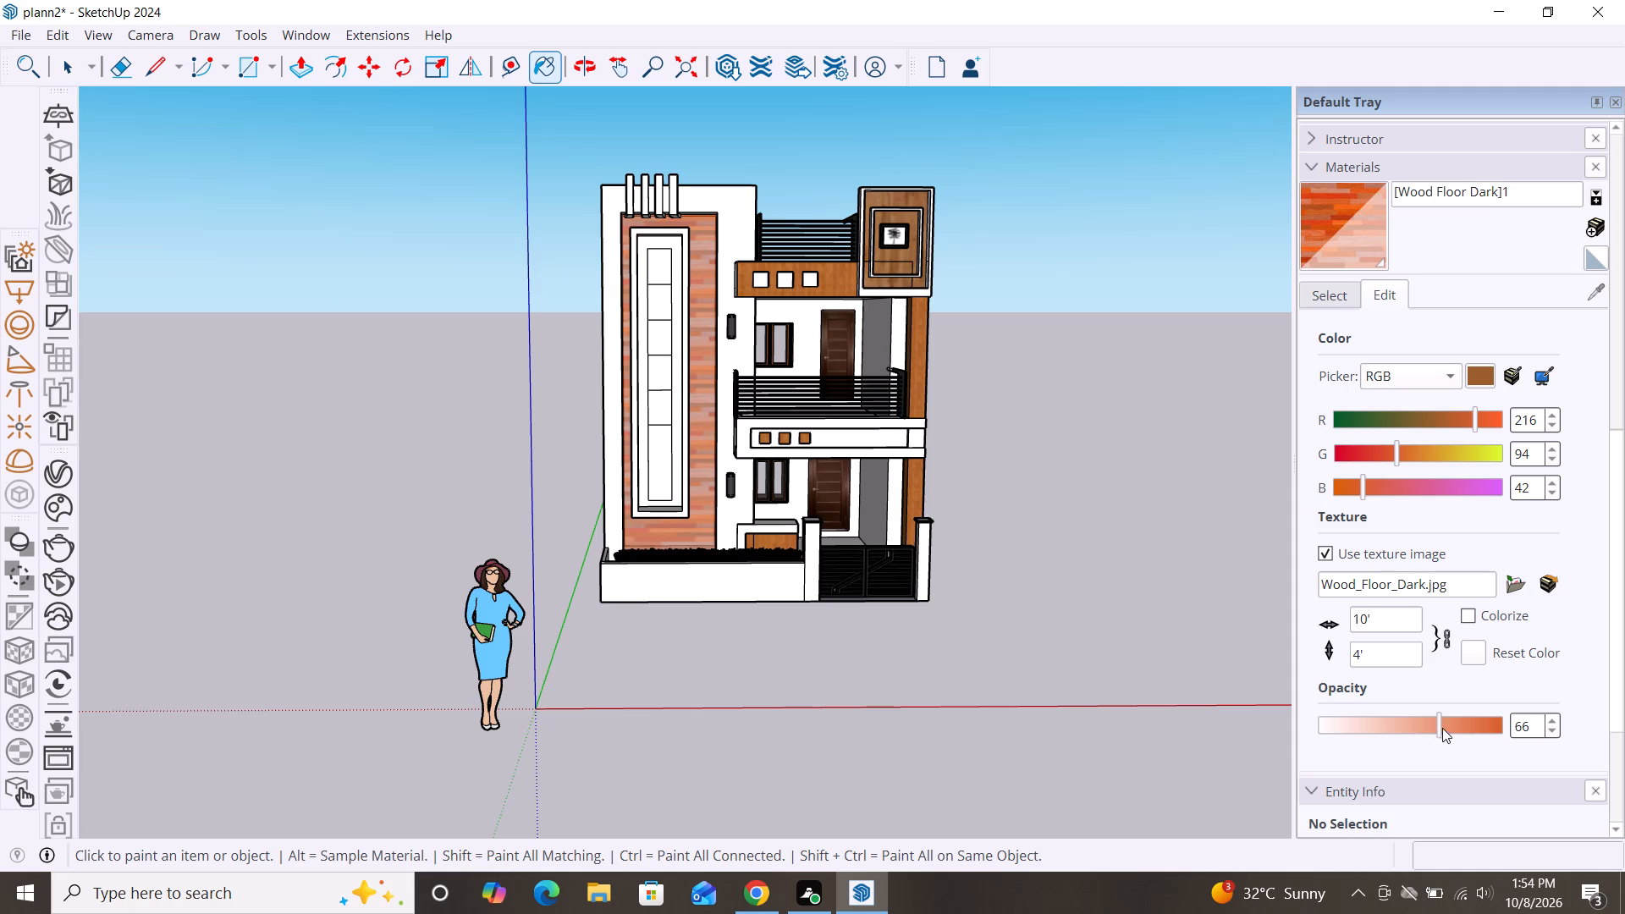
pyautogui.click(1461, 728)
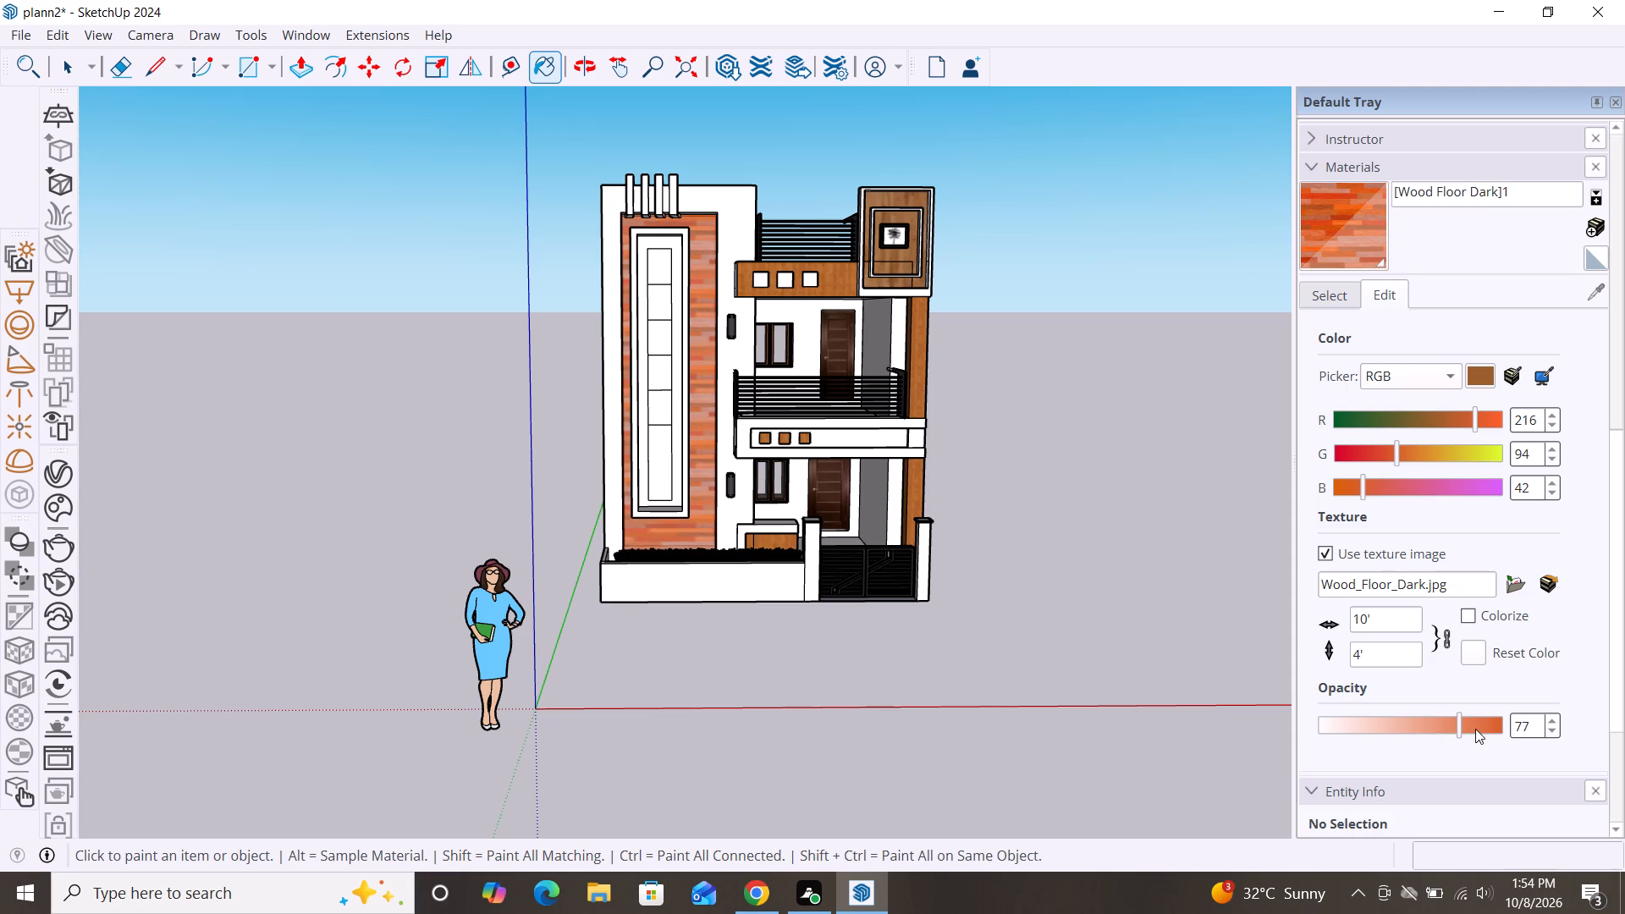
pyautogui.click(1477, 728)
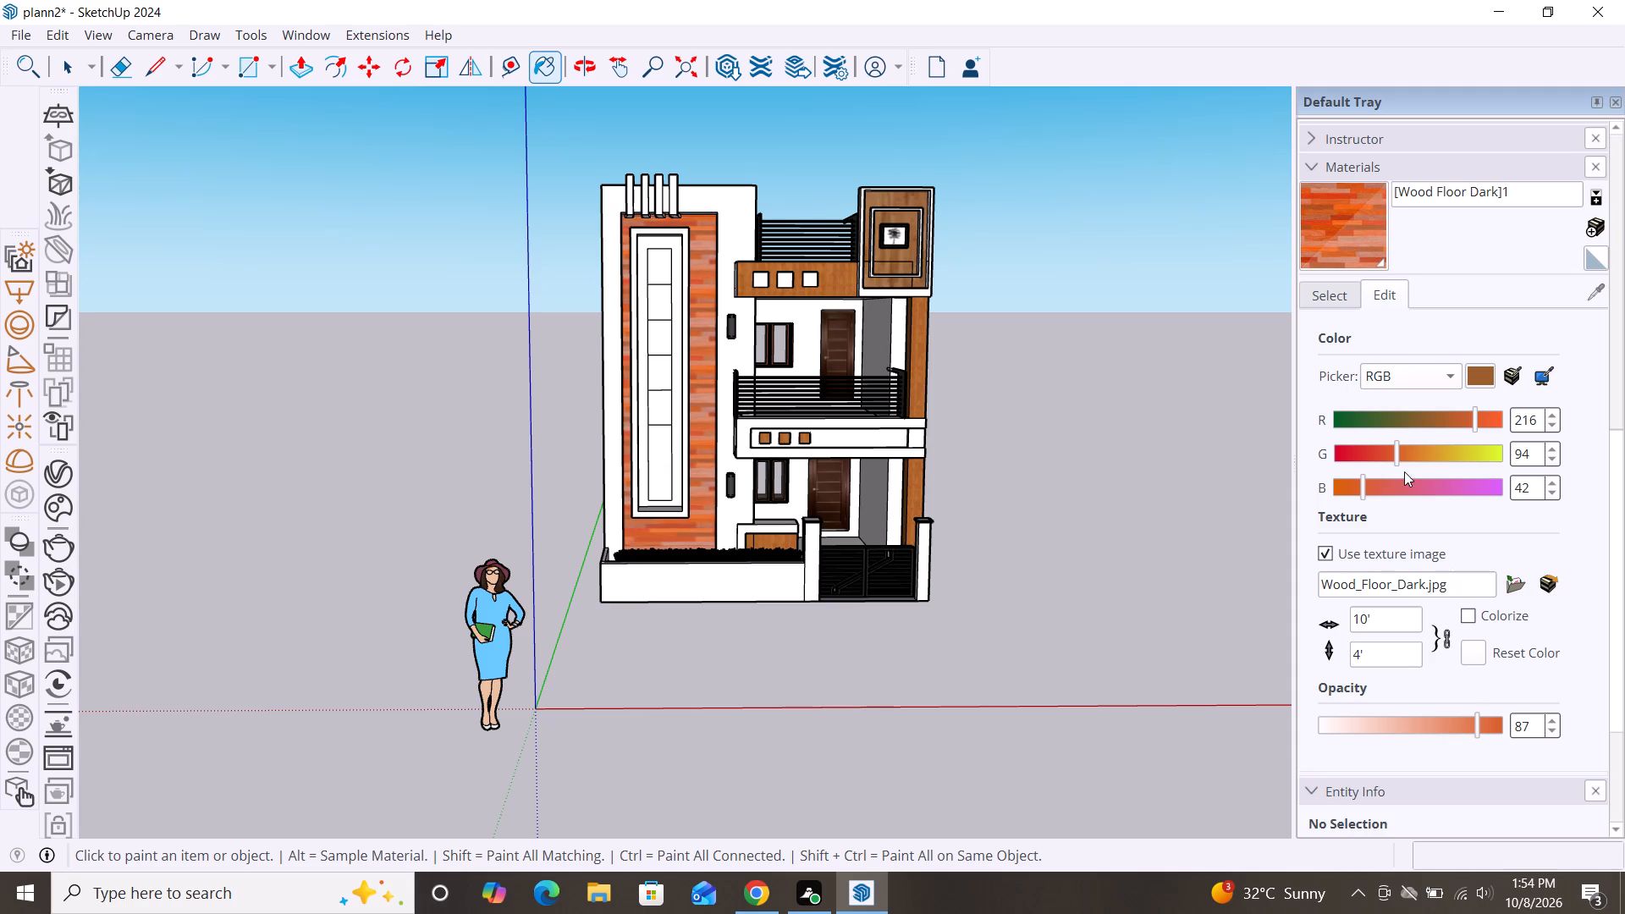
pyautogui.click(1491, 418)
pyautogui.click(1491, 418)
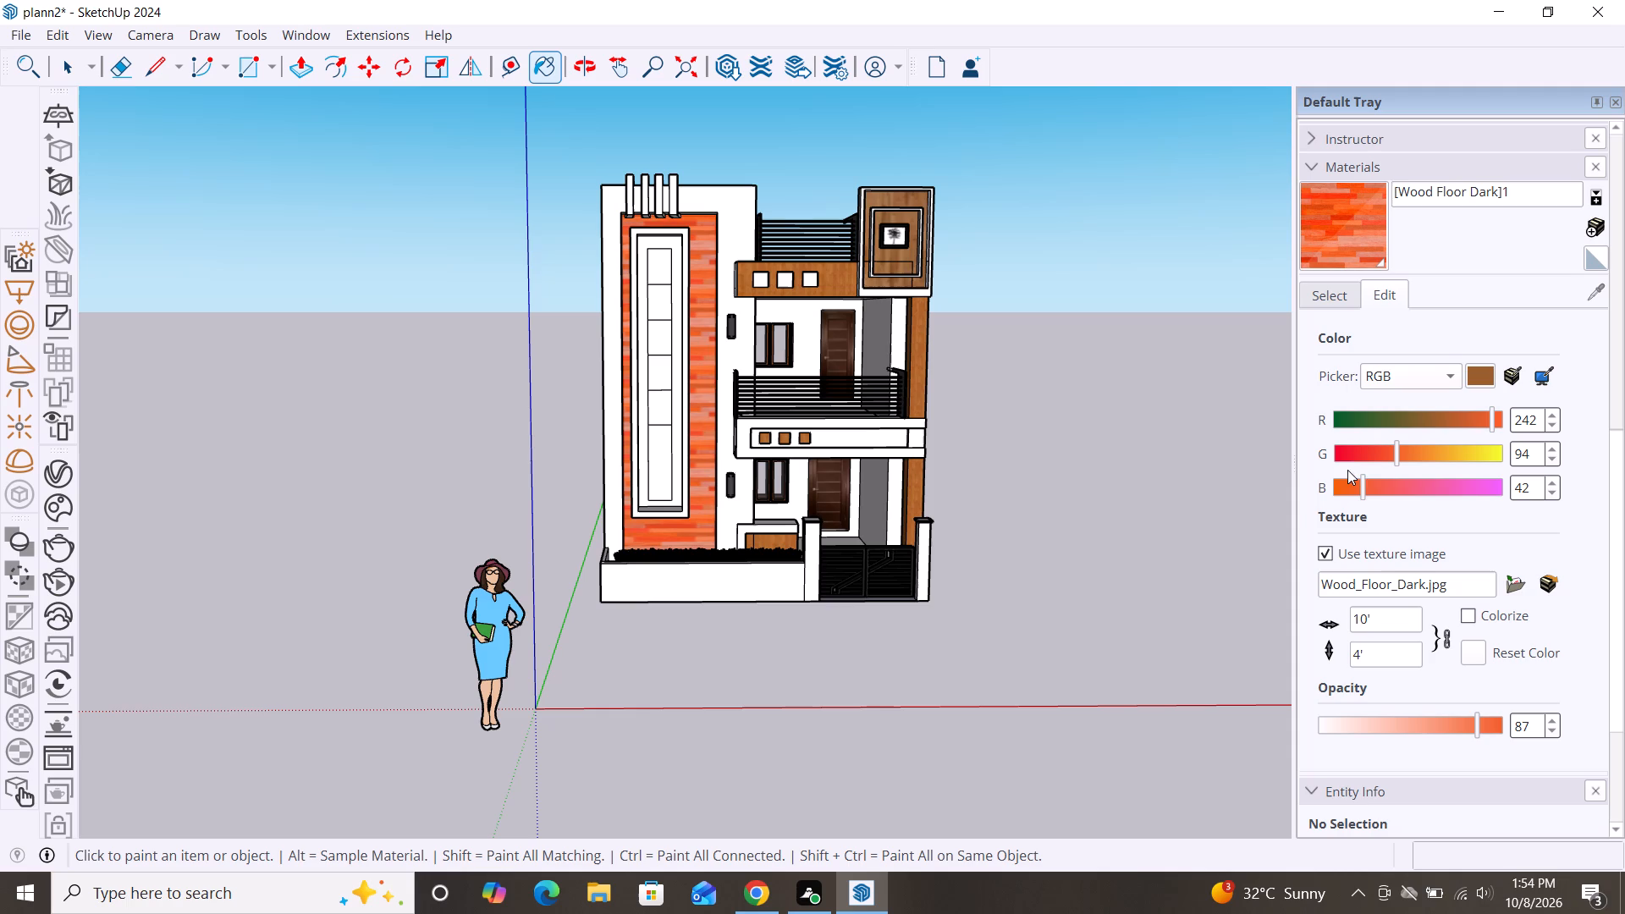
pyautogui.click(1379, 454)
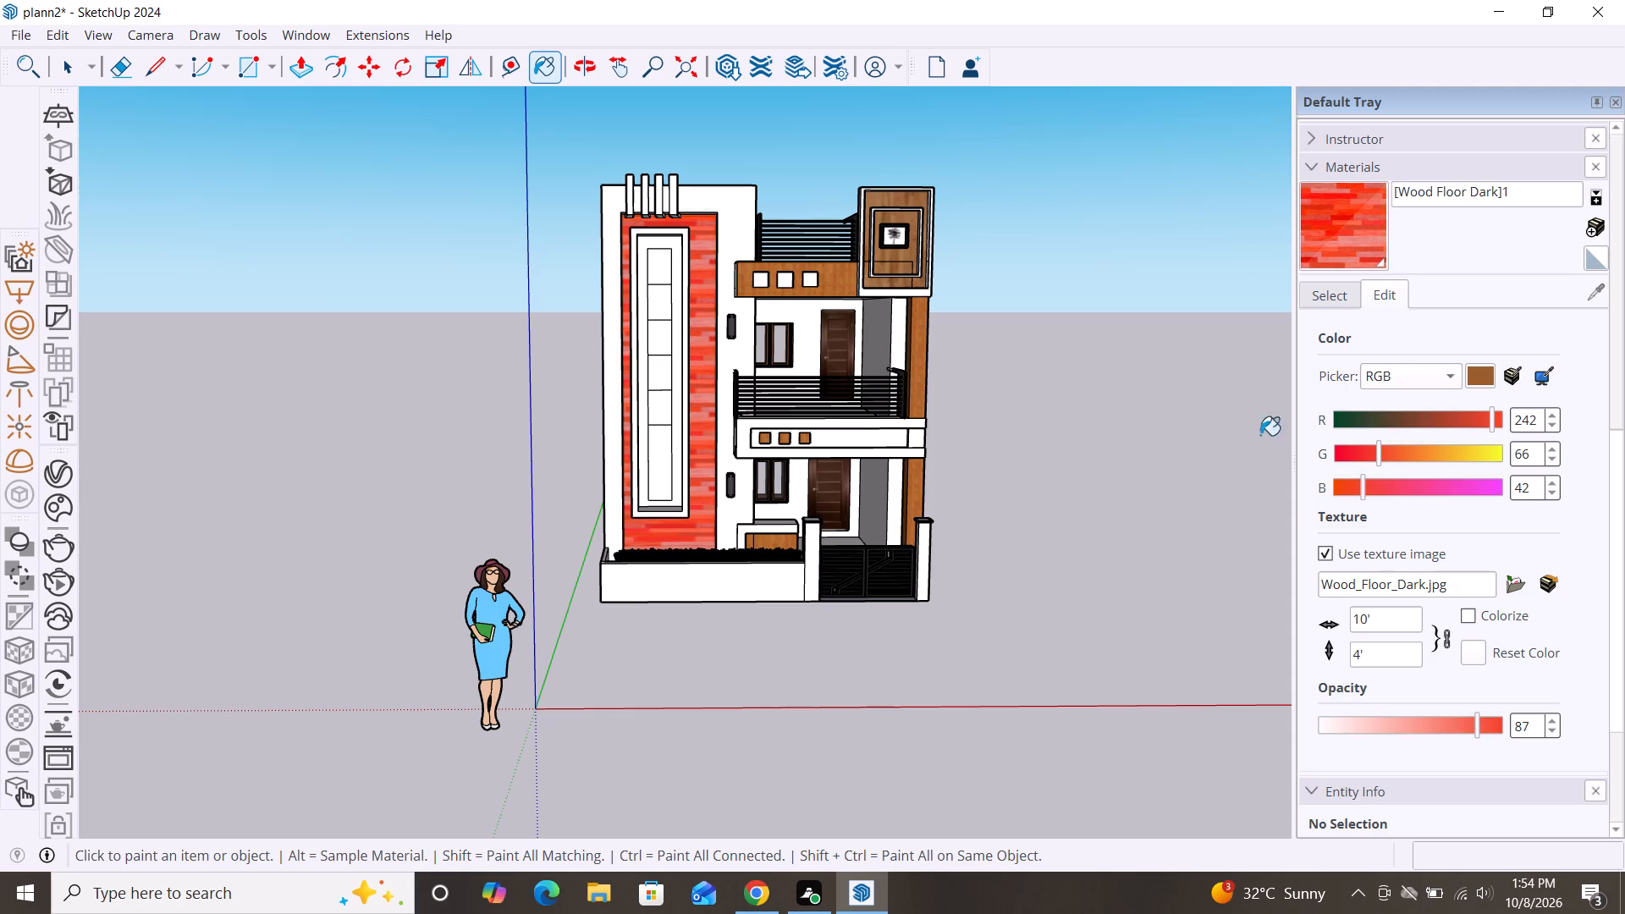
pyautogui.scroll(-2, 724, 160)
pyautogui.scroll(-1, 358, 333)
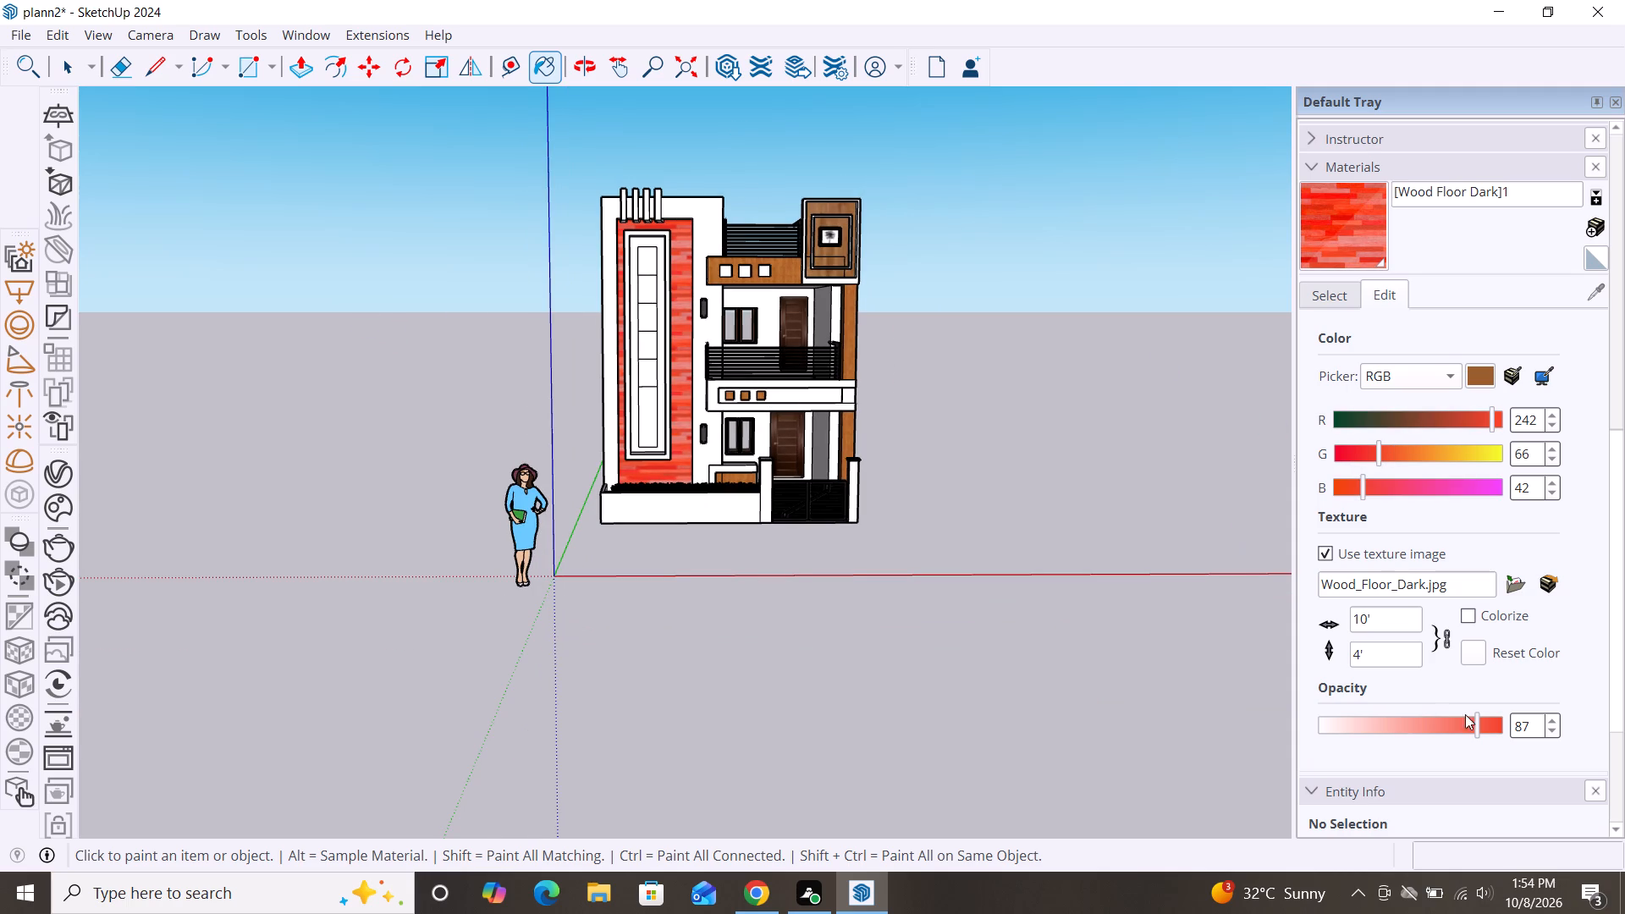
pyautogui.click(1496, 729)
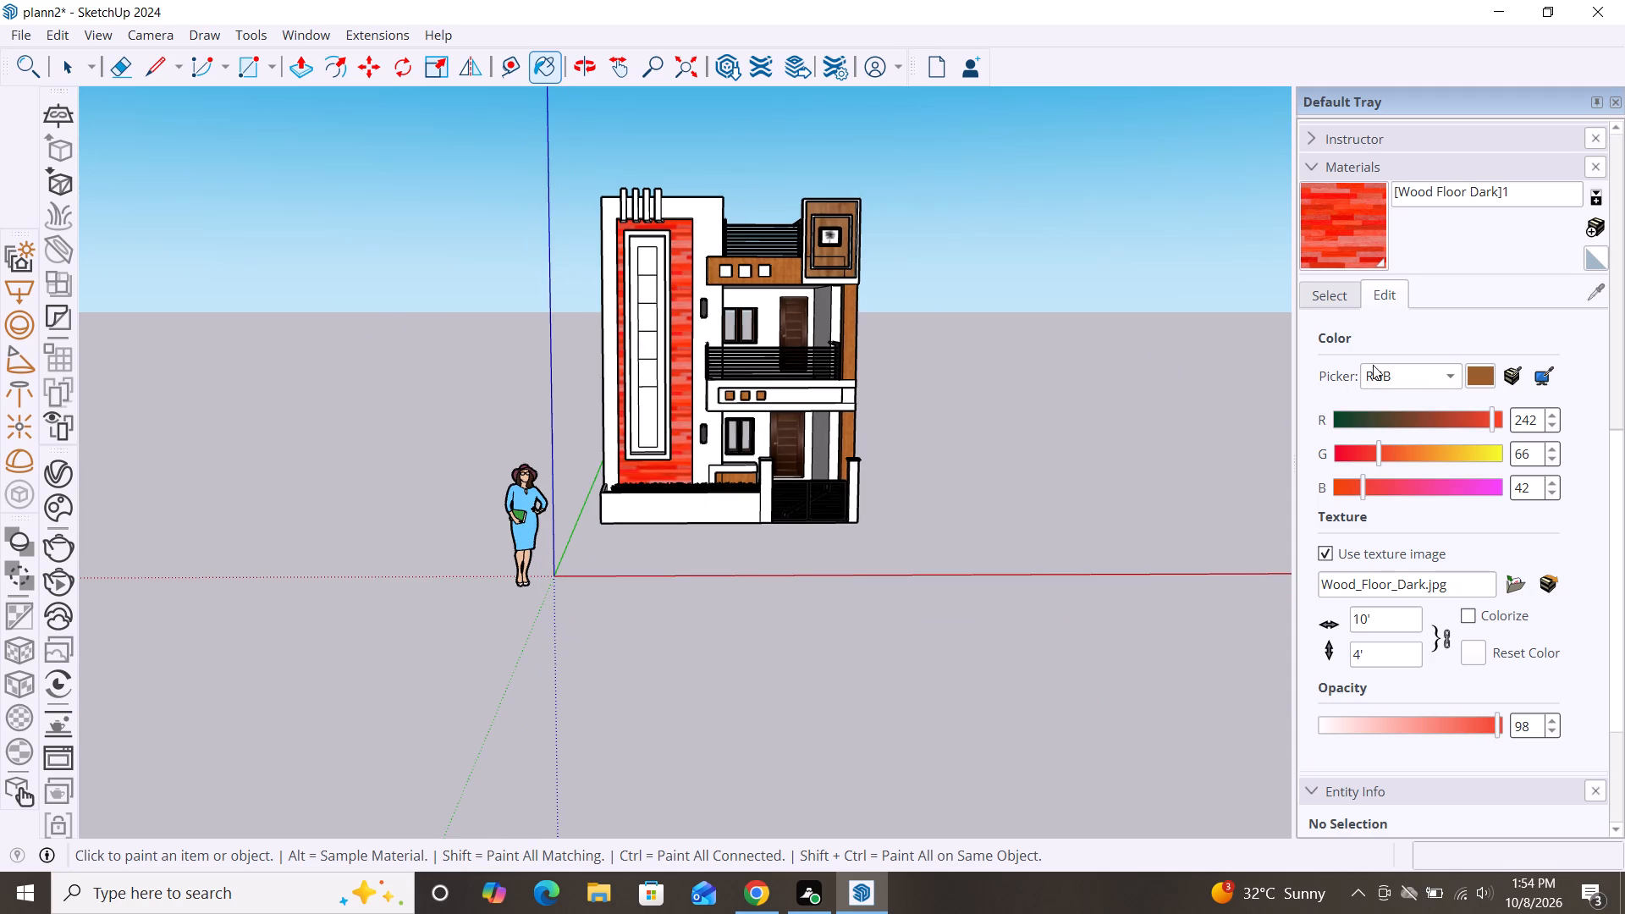
# Paint the tower's recessed wall around the framed vertical panel with Wood Floor from the Wood collection.
pyautogui.click(1331, 305)
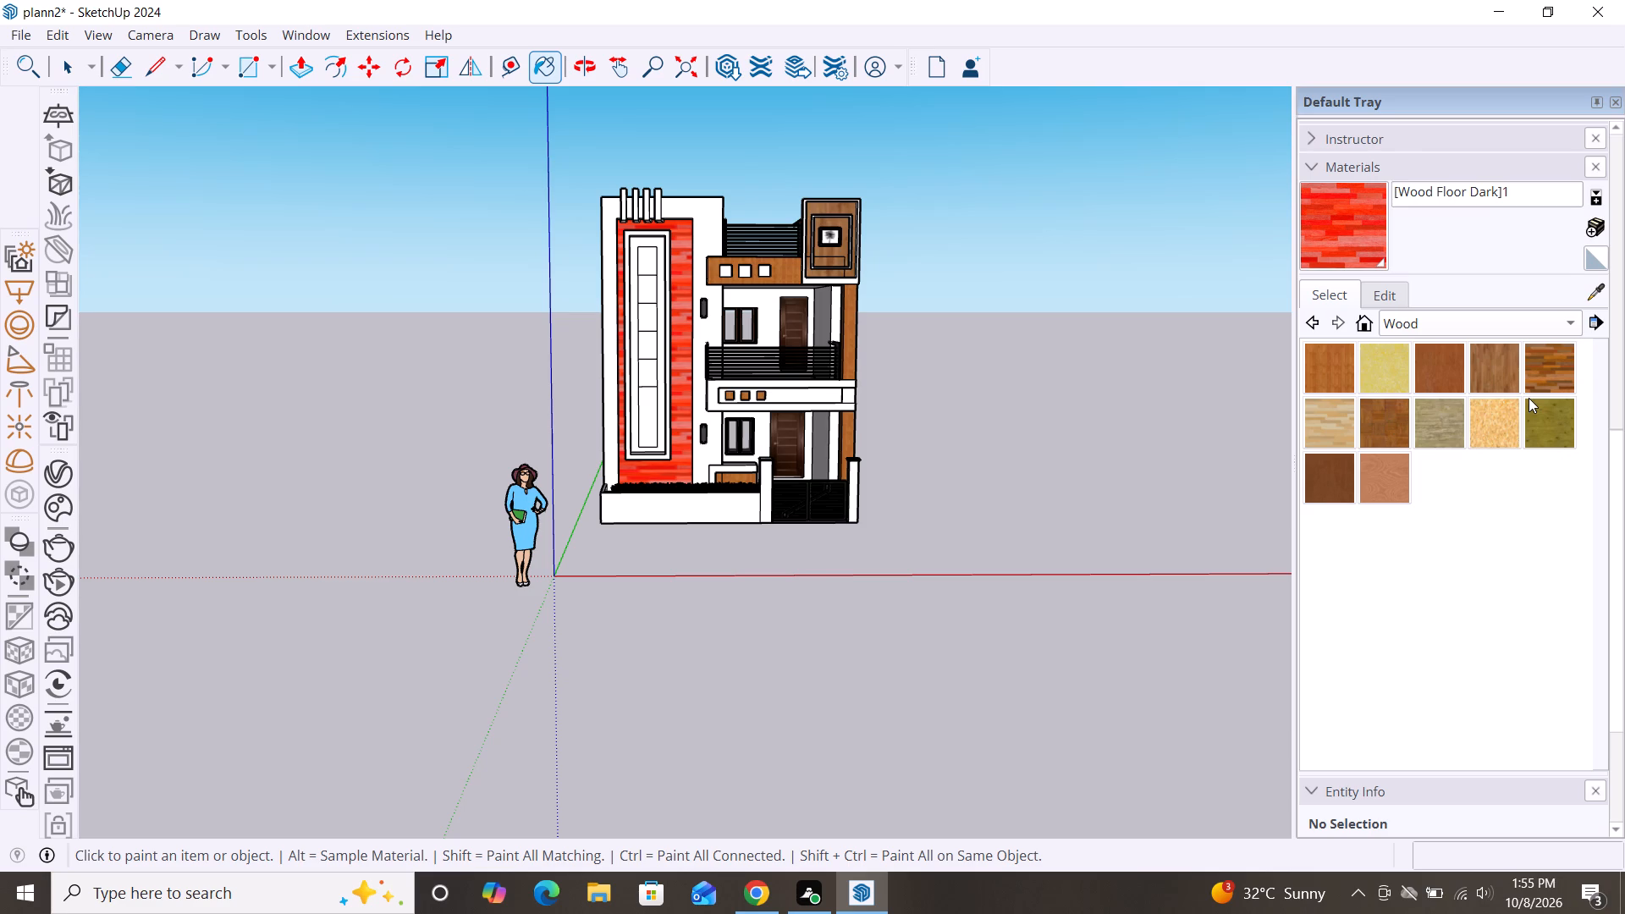
pyautogui.click(1490, 377)
pyautogui.write('zx')
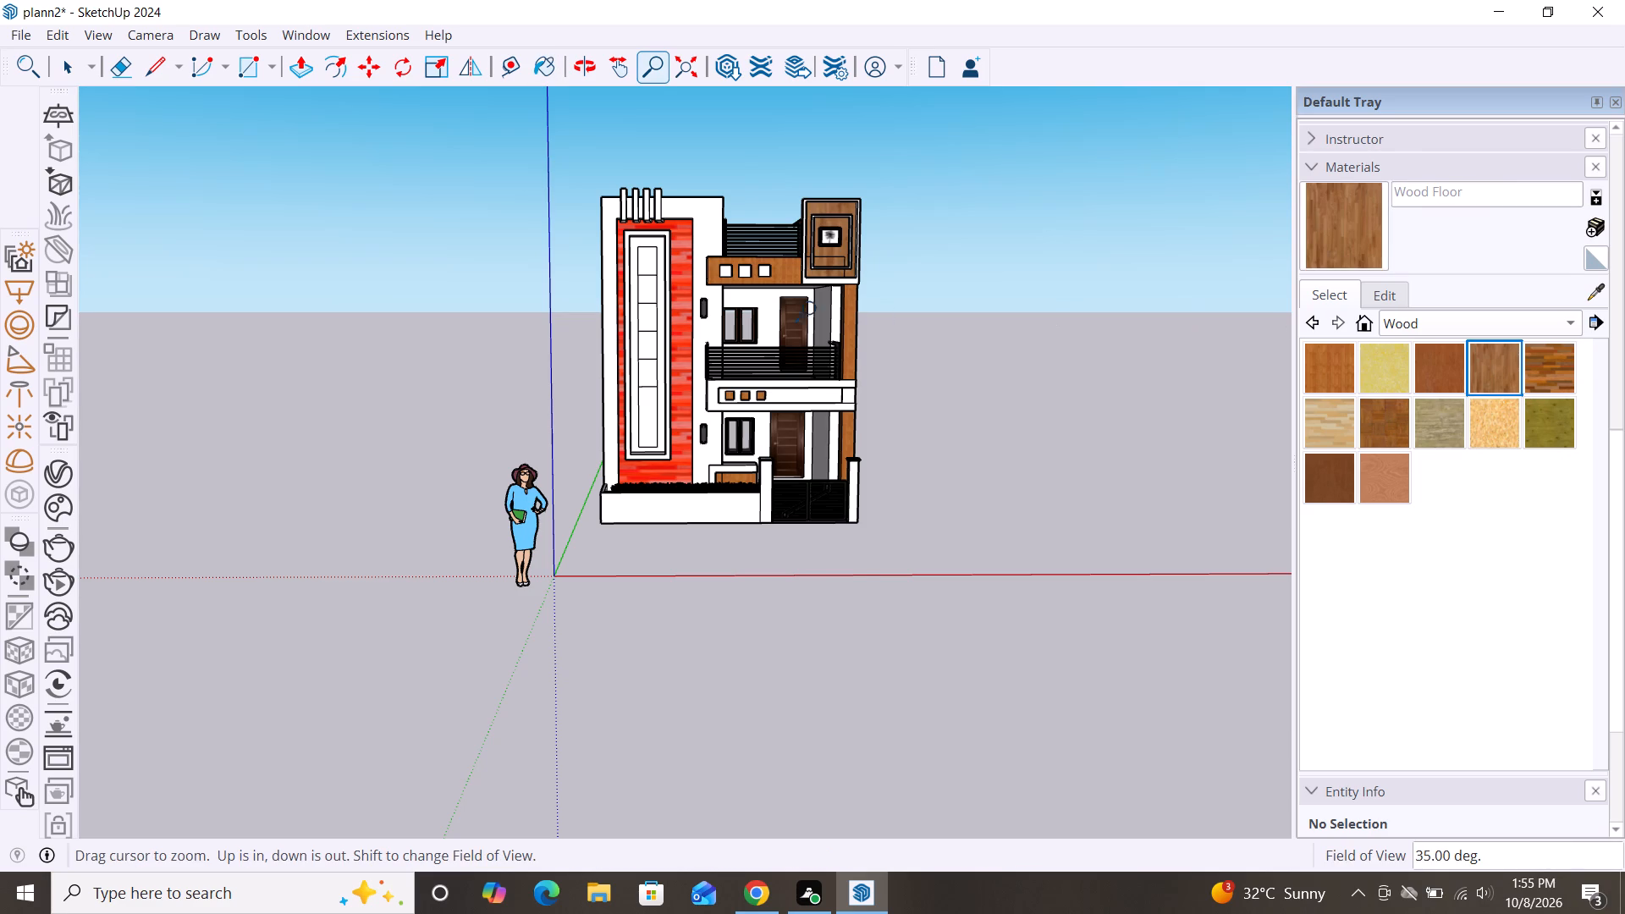
pyautogui.press('space')
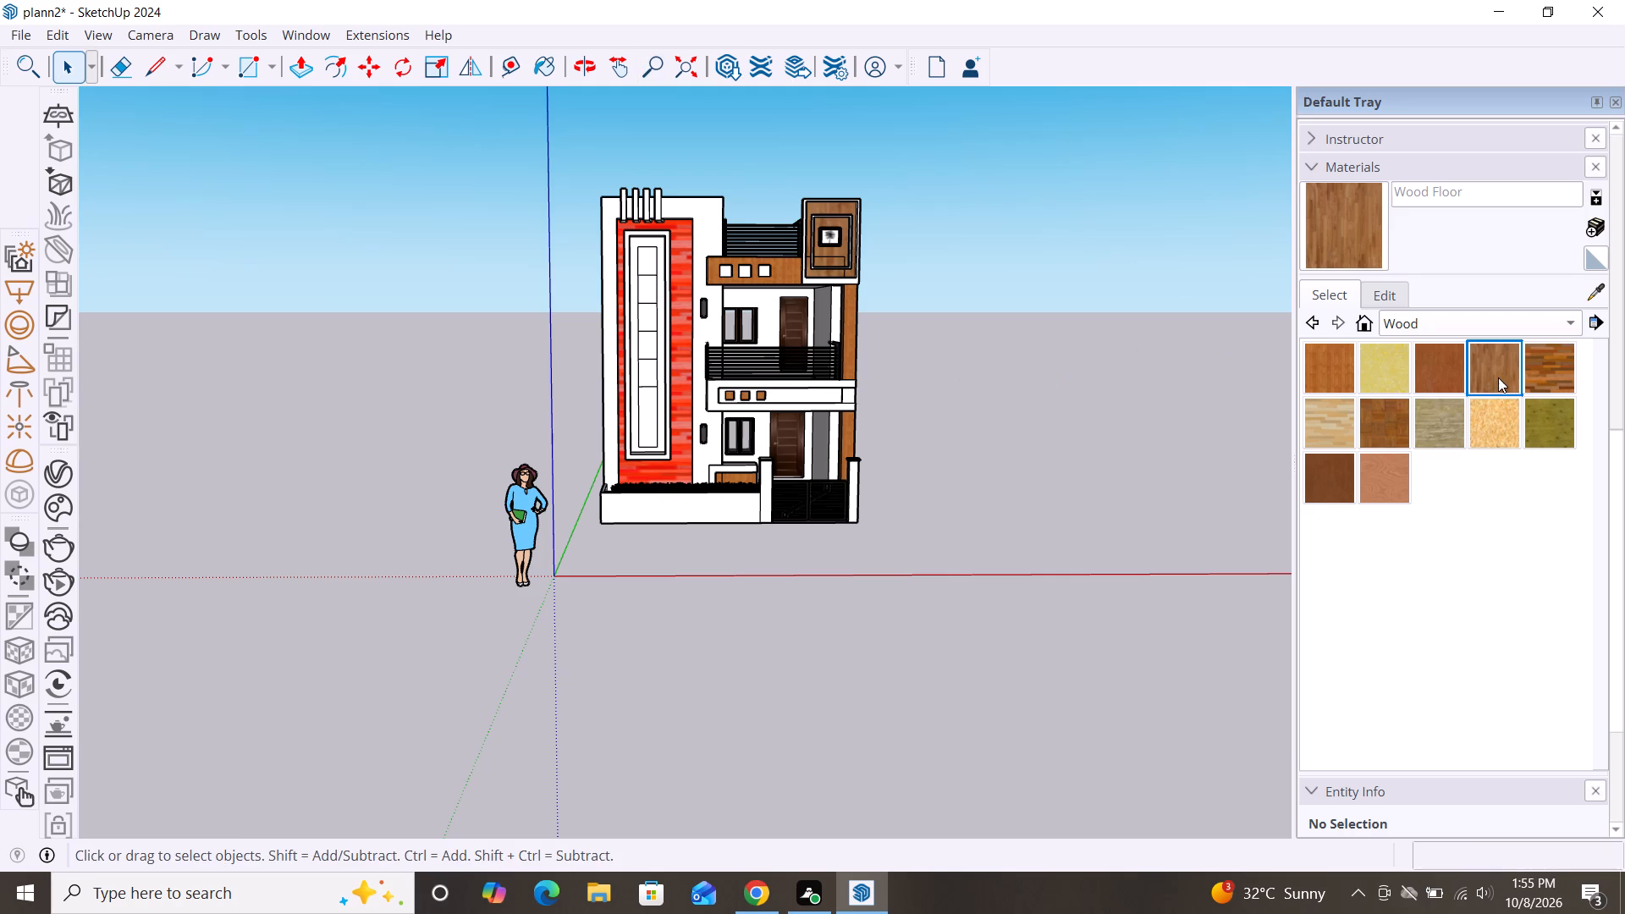
pyautogui.click(1500, 377)
pyautogui.click(684, 333)
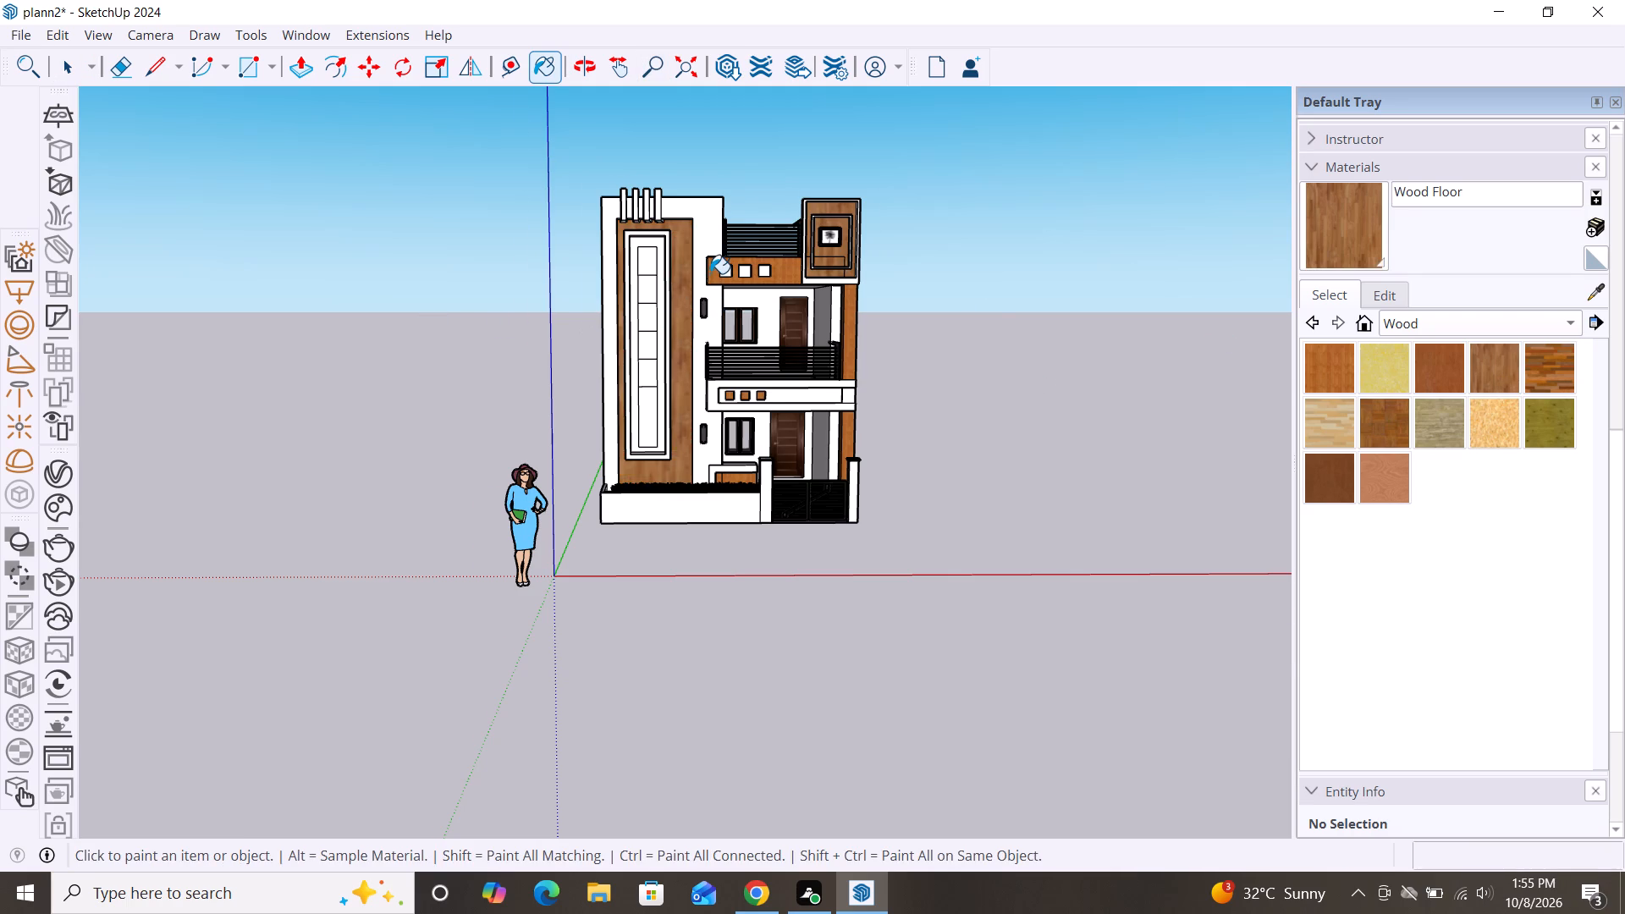
pyautogui.scroll(7, 710, 273)
pyautogui.scroll(-3, 552, 265)
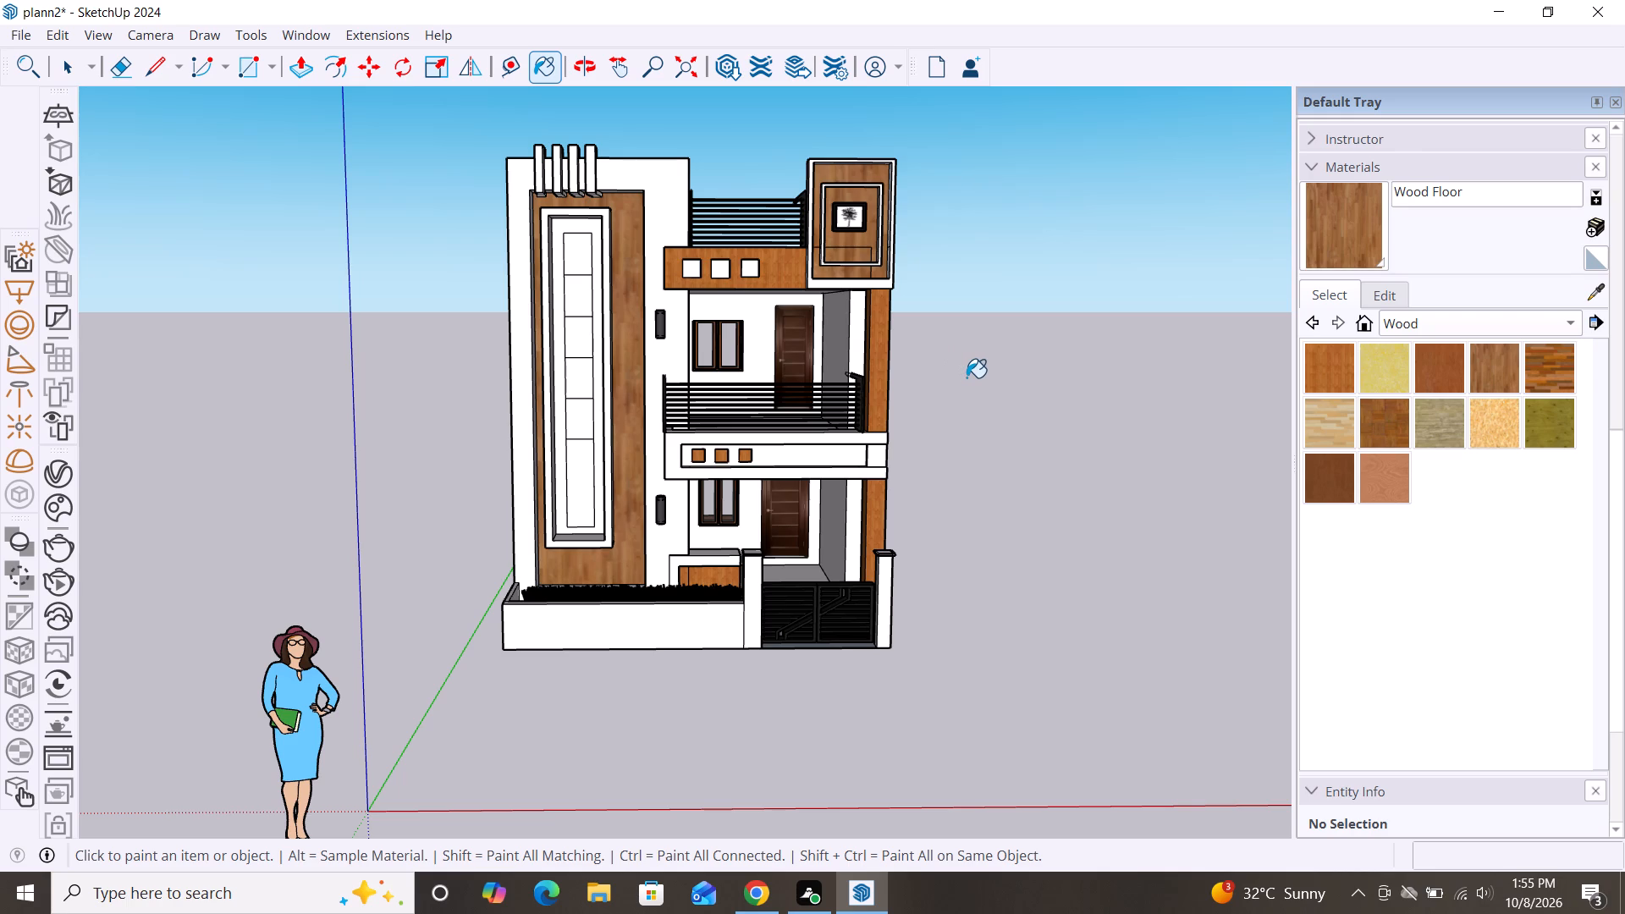
pyautogui.press('space')
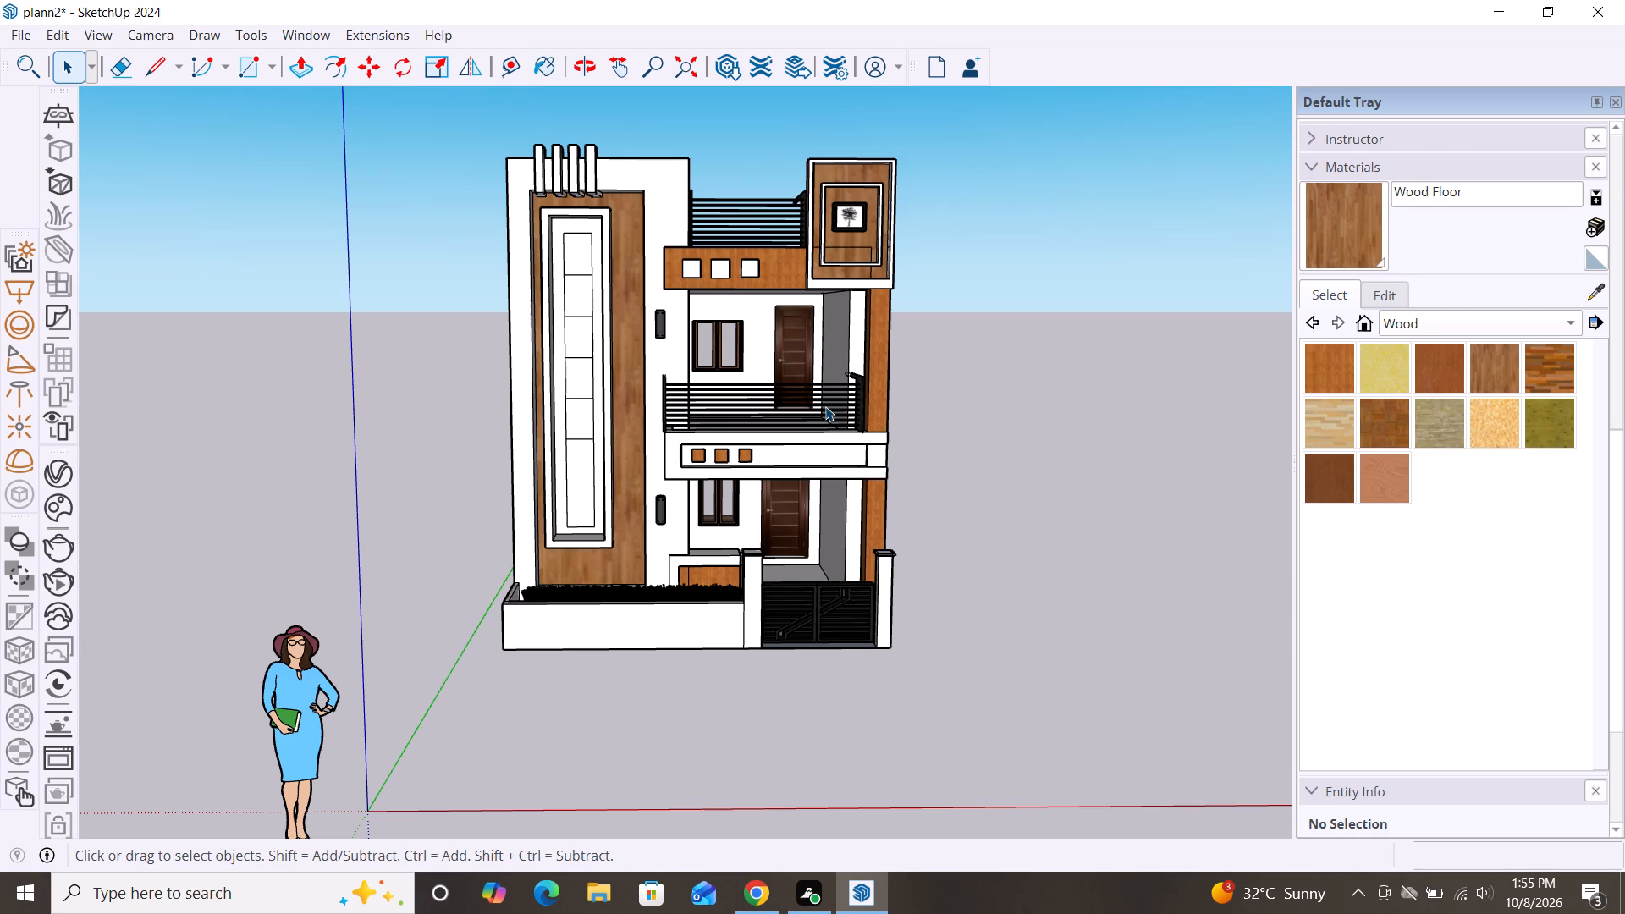
# Paint the tower's outer wall around the wood recess with Color J08 from the Colors collection.
pyautogui.click(1321, 294)
pyautogui.click(1569, 319)
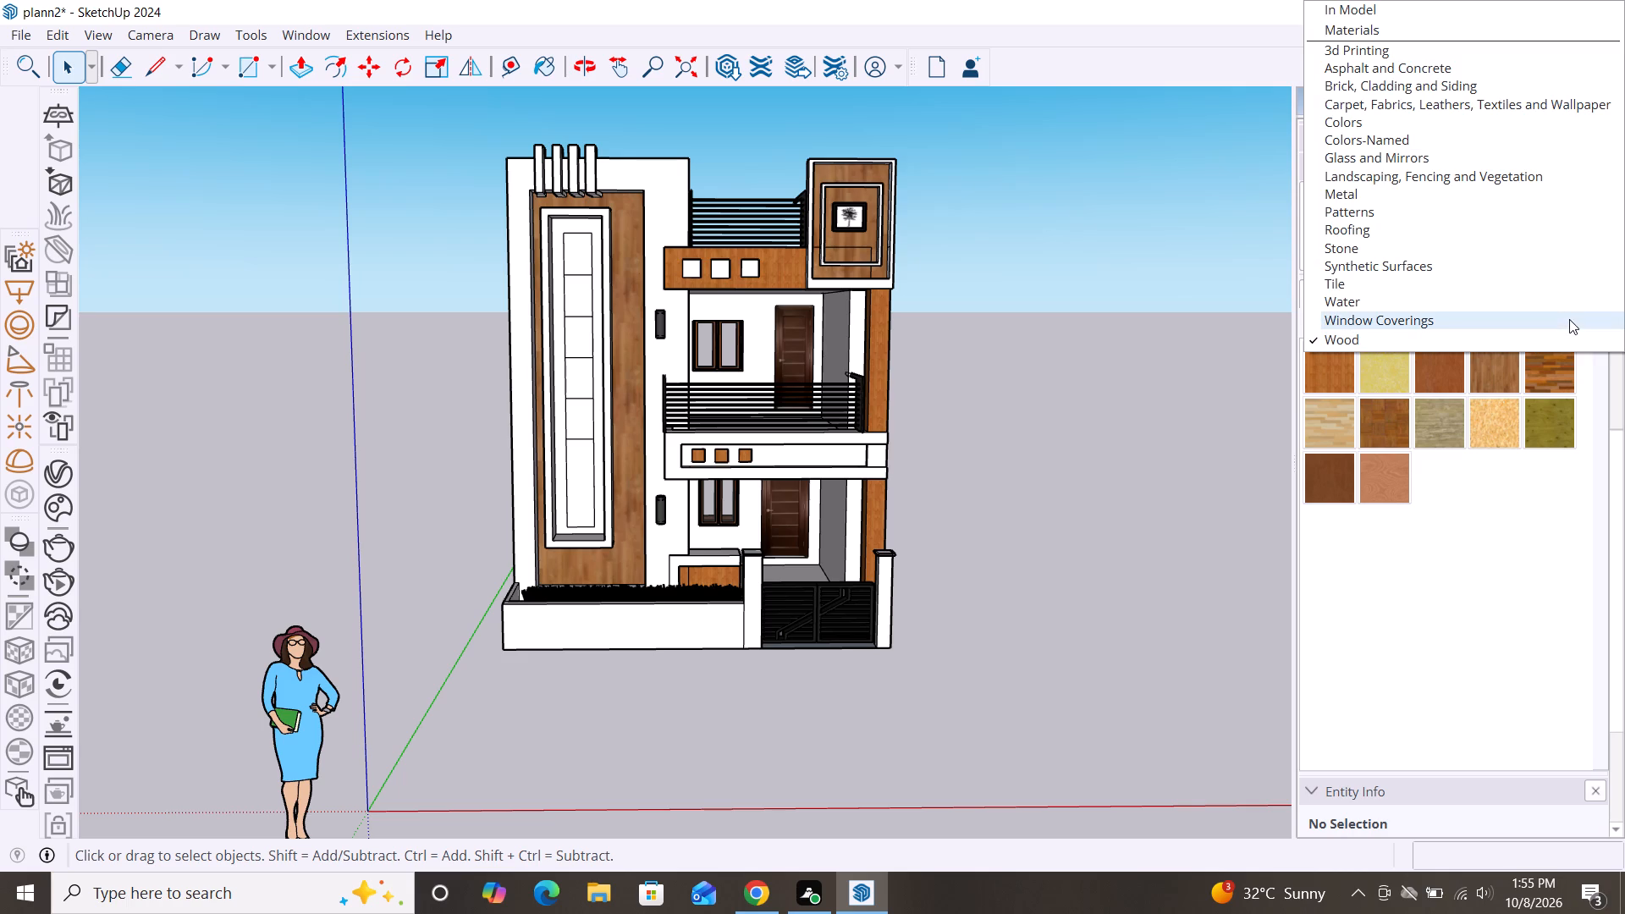
pyautogui.click(1369, 124)
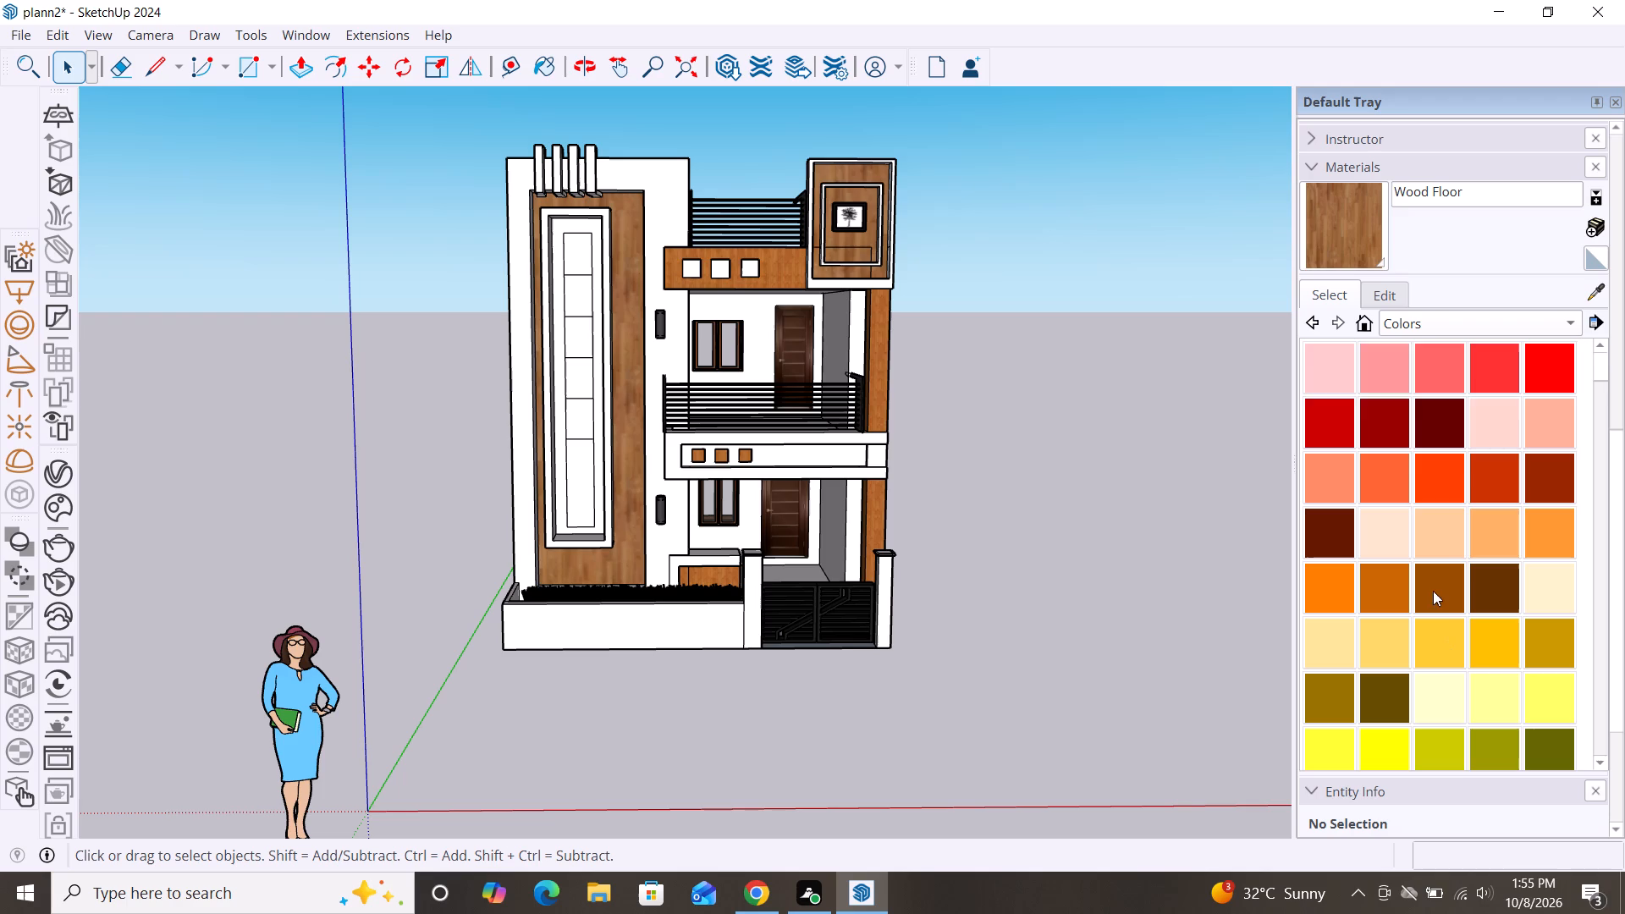
pyautogui.scroll(-12, 1434, 586)
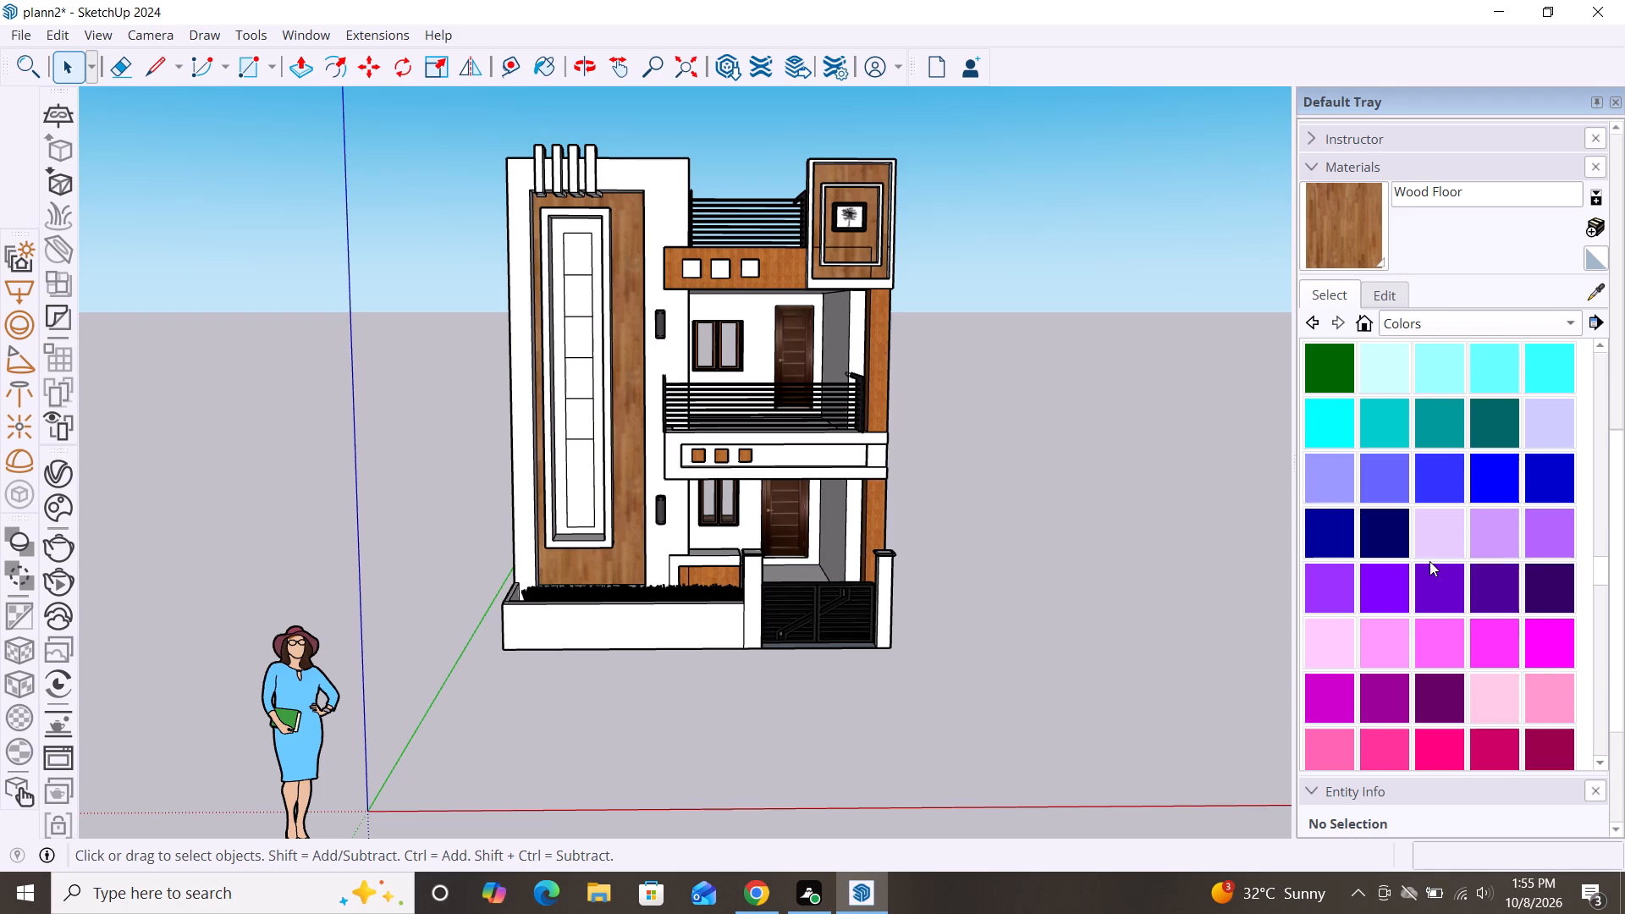
pyautogui.scroll(-2, 1429, 561)
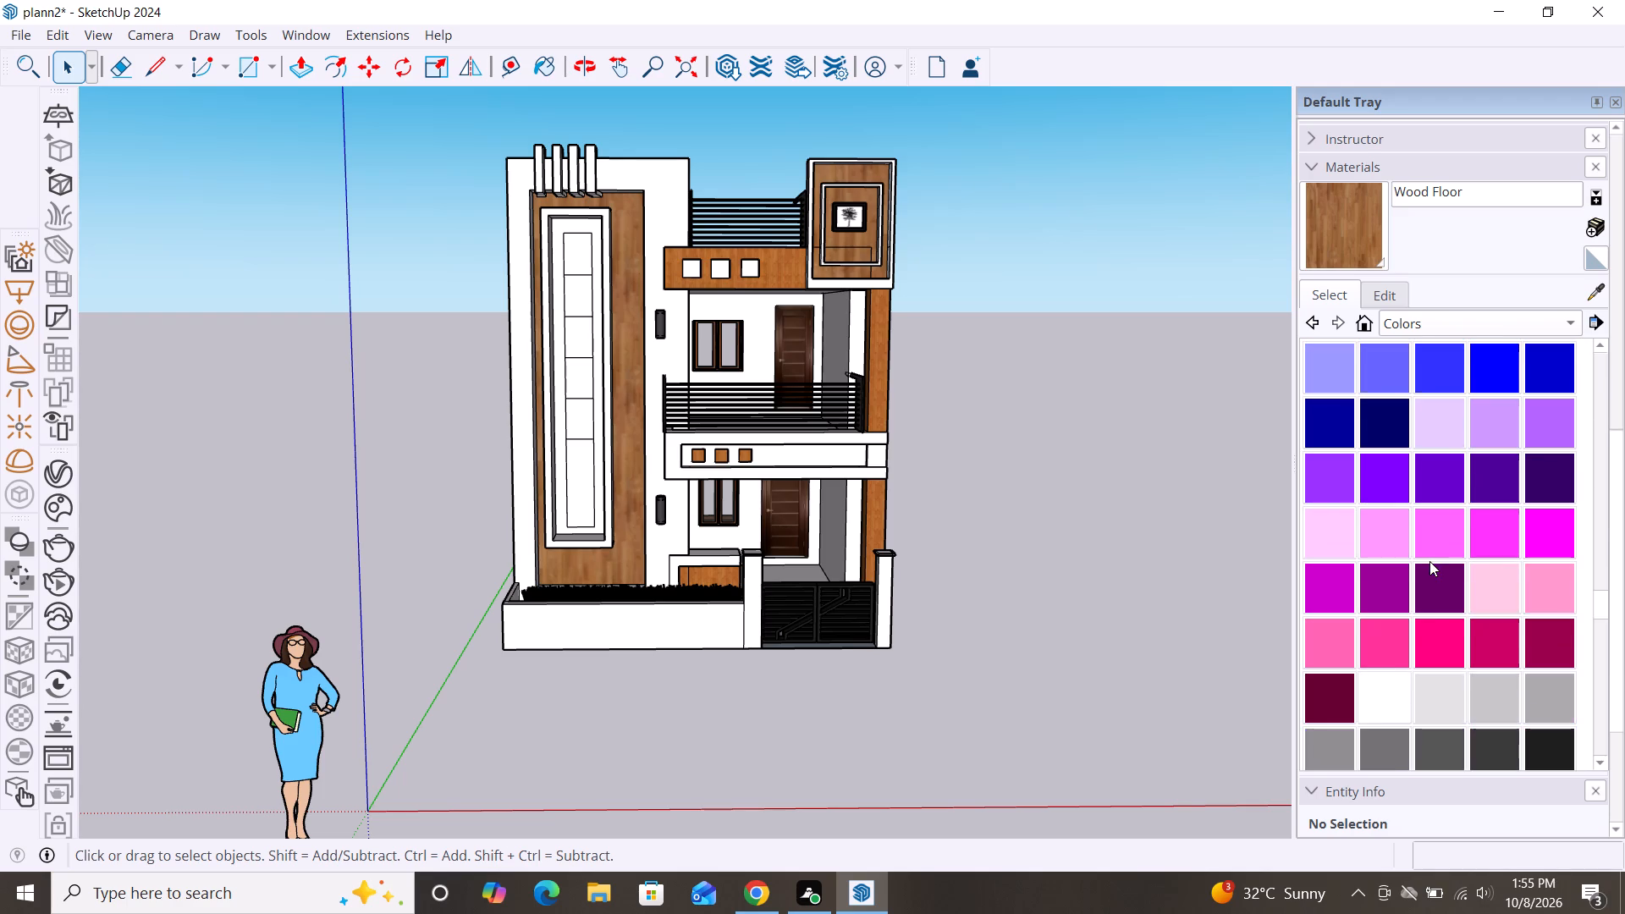
pyautogui.scroll(-2, 1429, 561)
pyautogui.scroll(3, 1429, 561)
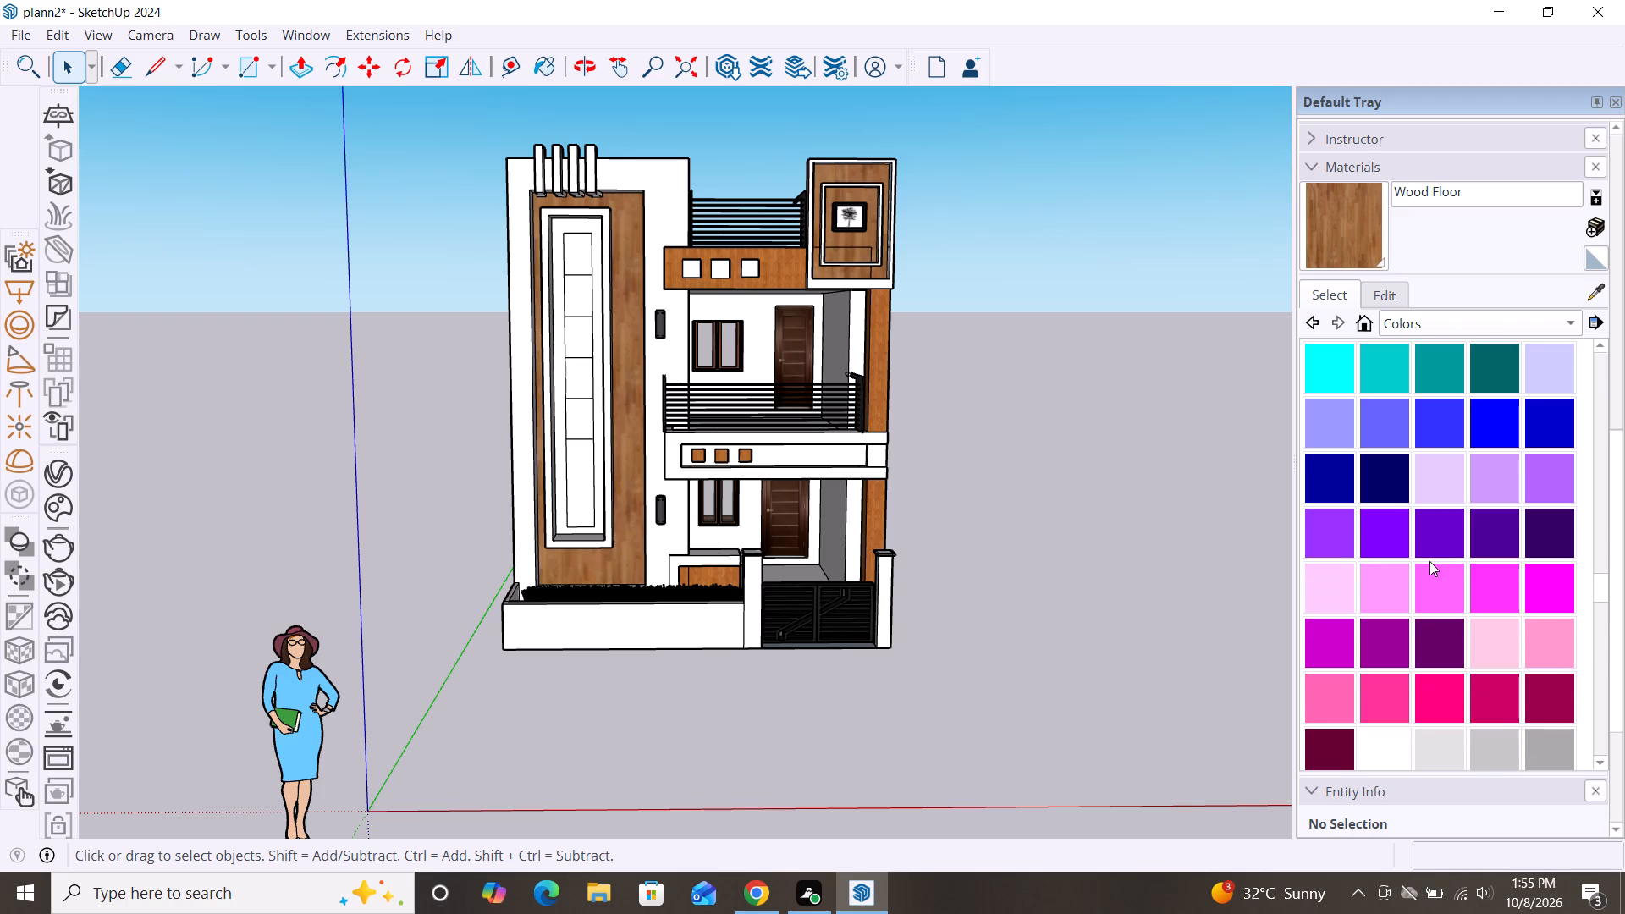
pyautogui.click(1551, 528)
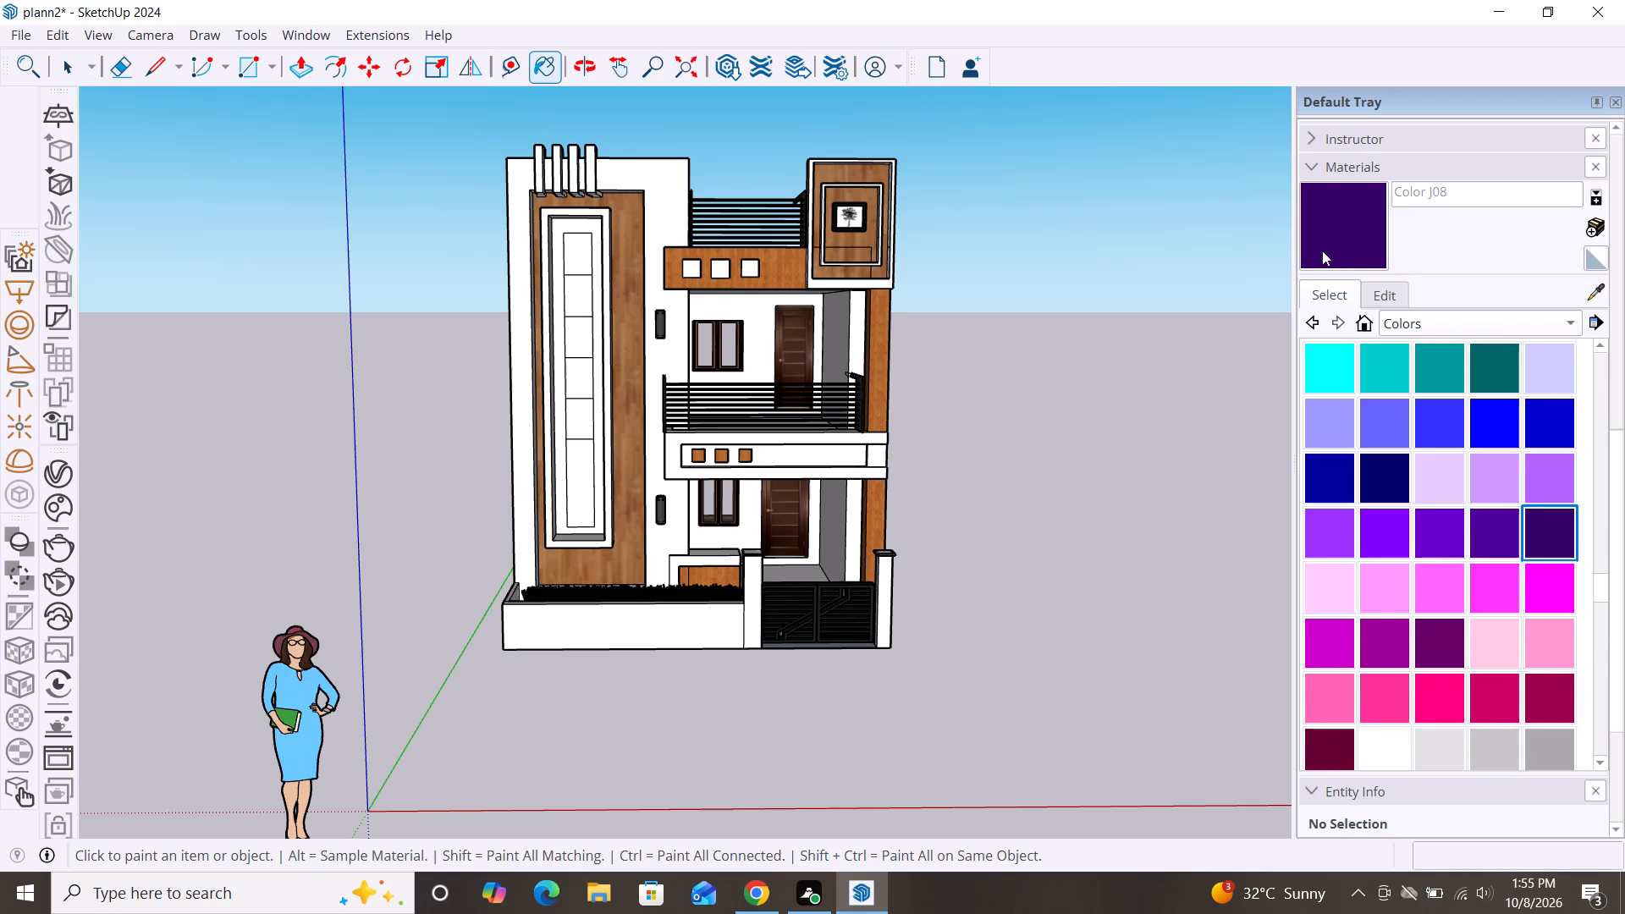
pyautogui.doubleClick(1390, 288)
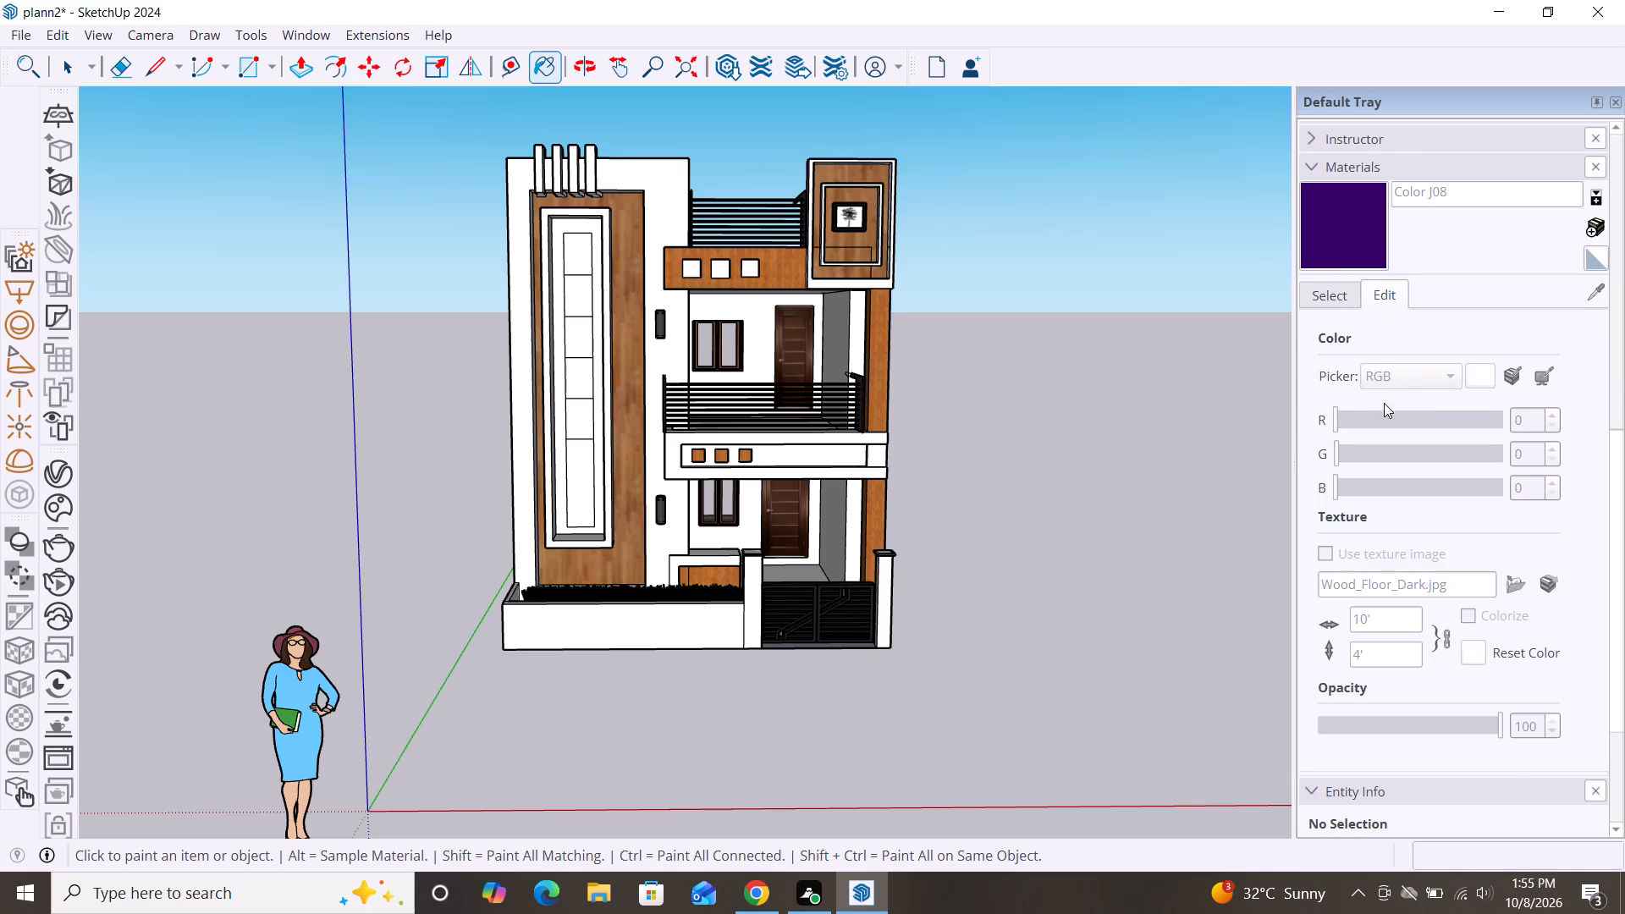
pyautogui.click(1348, 293)
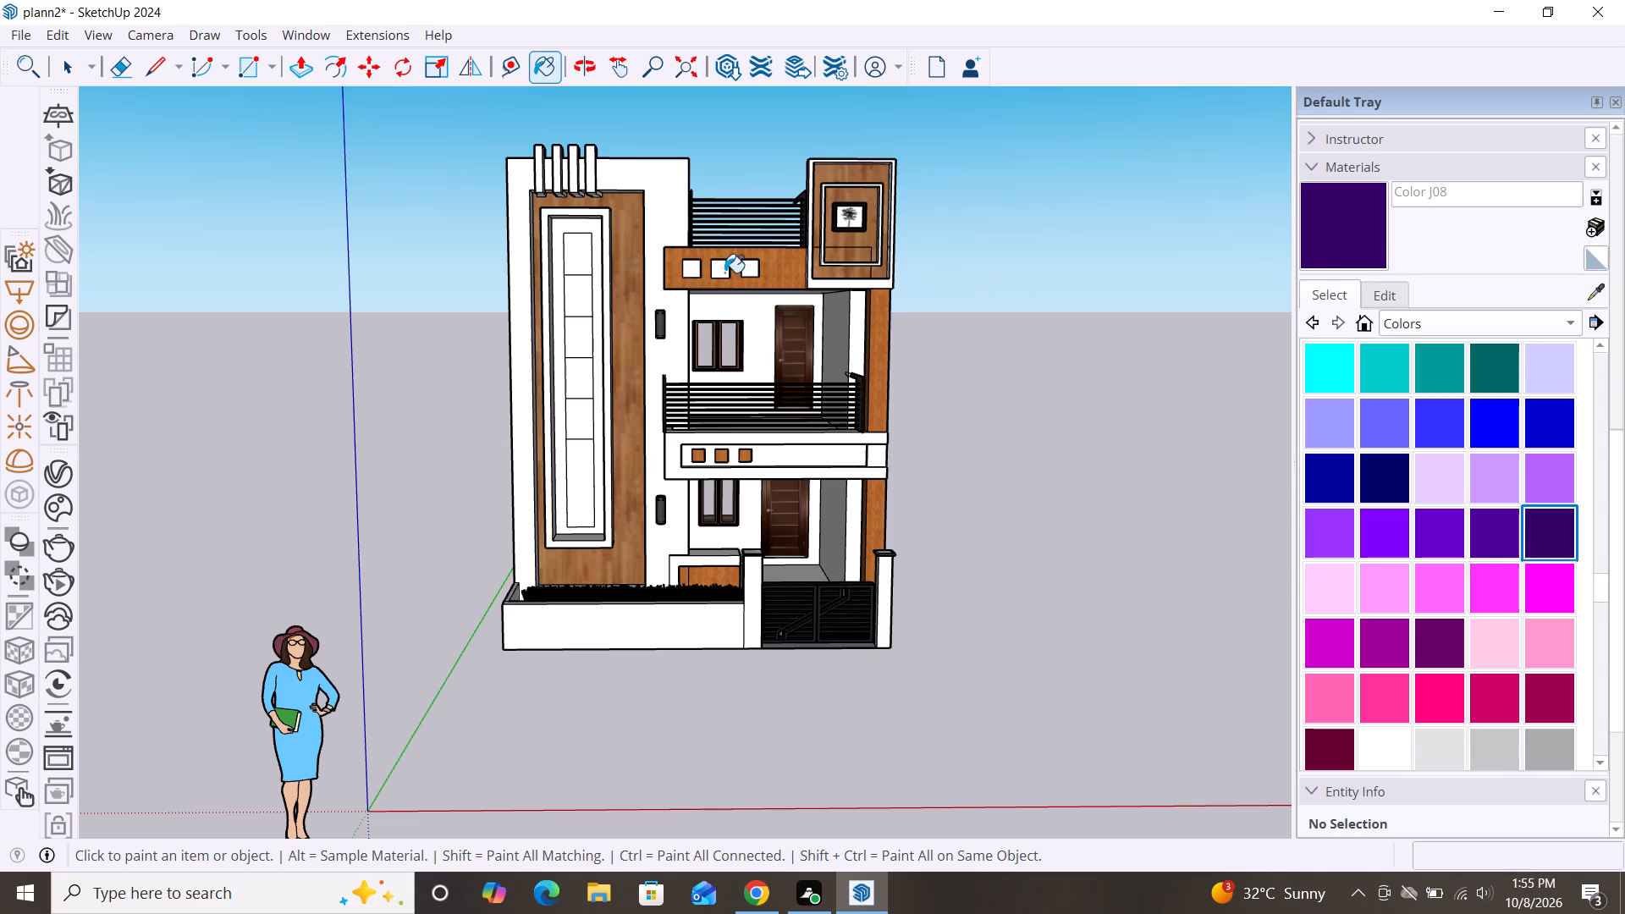
pyautogui.click(666, 228)
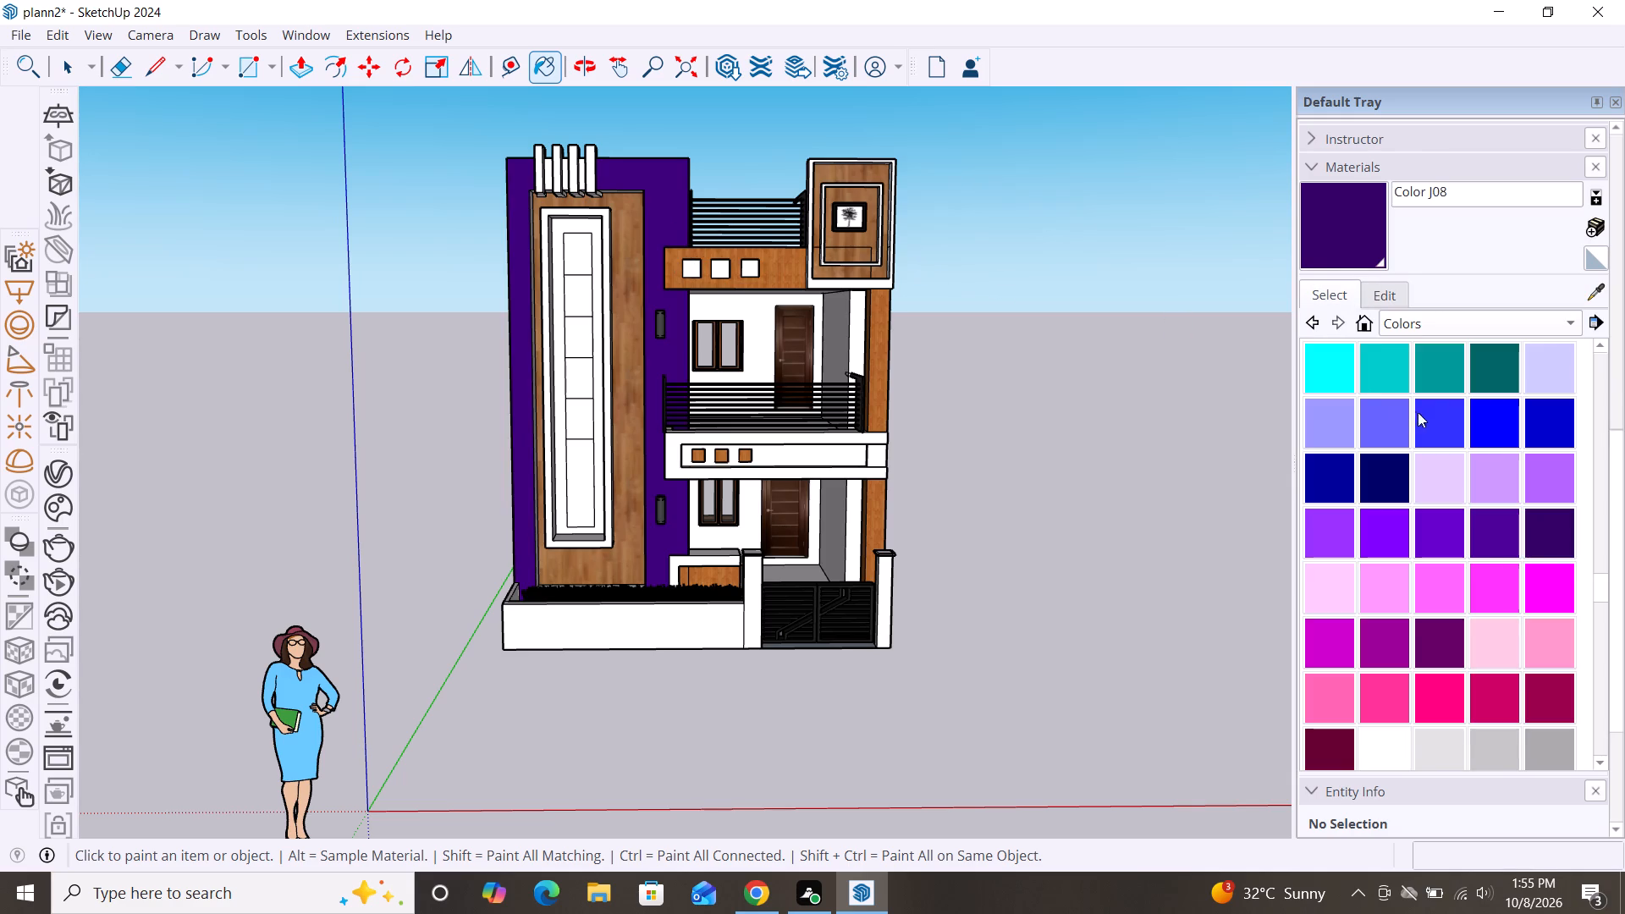
# Adjust the Color J08 material to red 2, blue 36 and opacity 79.
pyautogui.click(1389, 300)
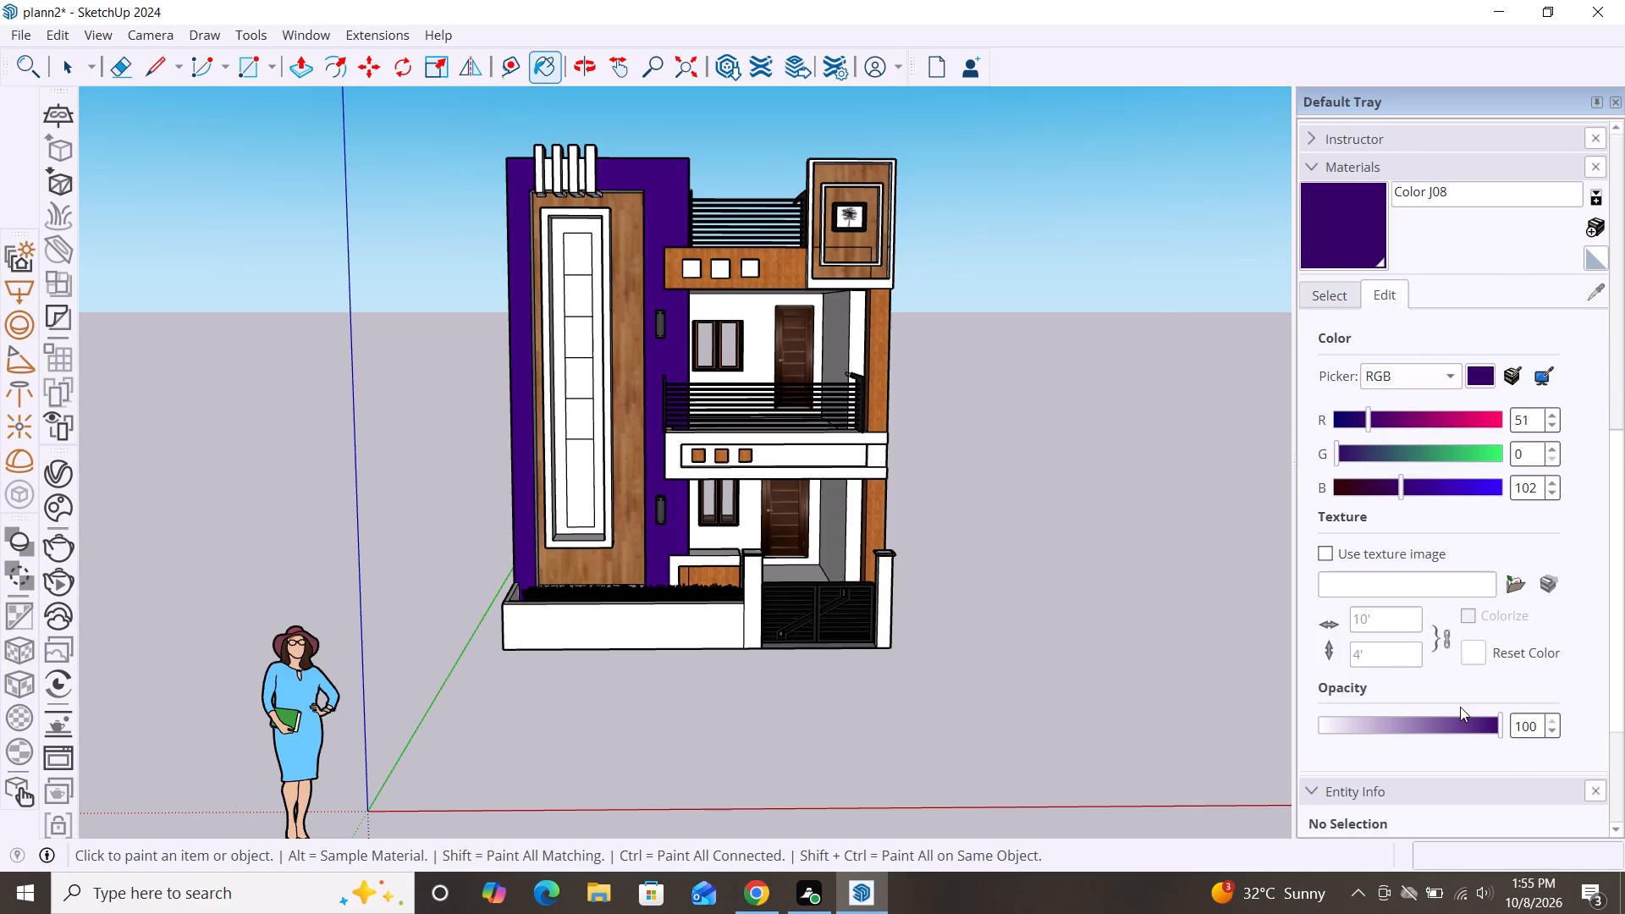
pyautogui.click(1463, 727)
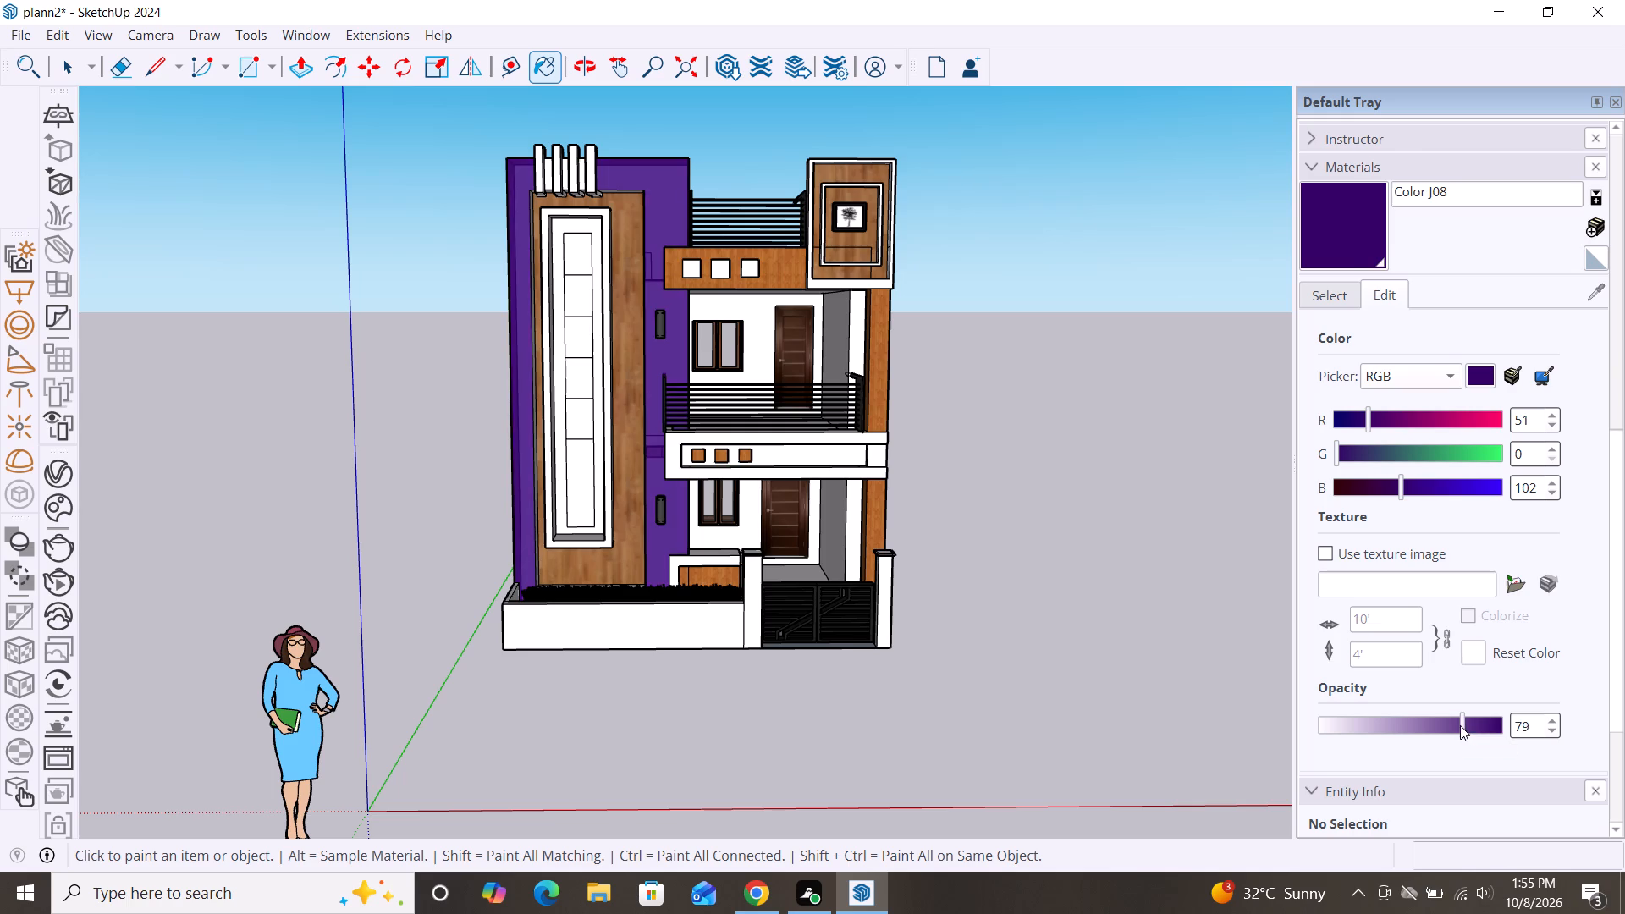
pyautogui.click(1380, 418)
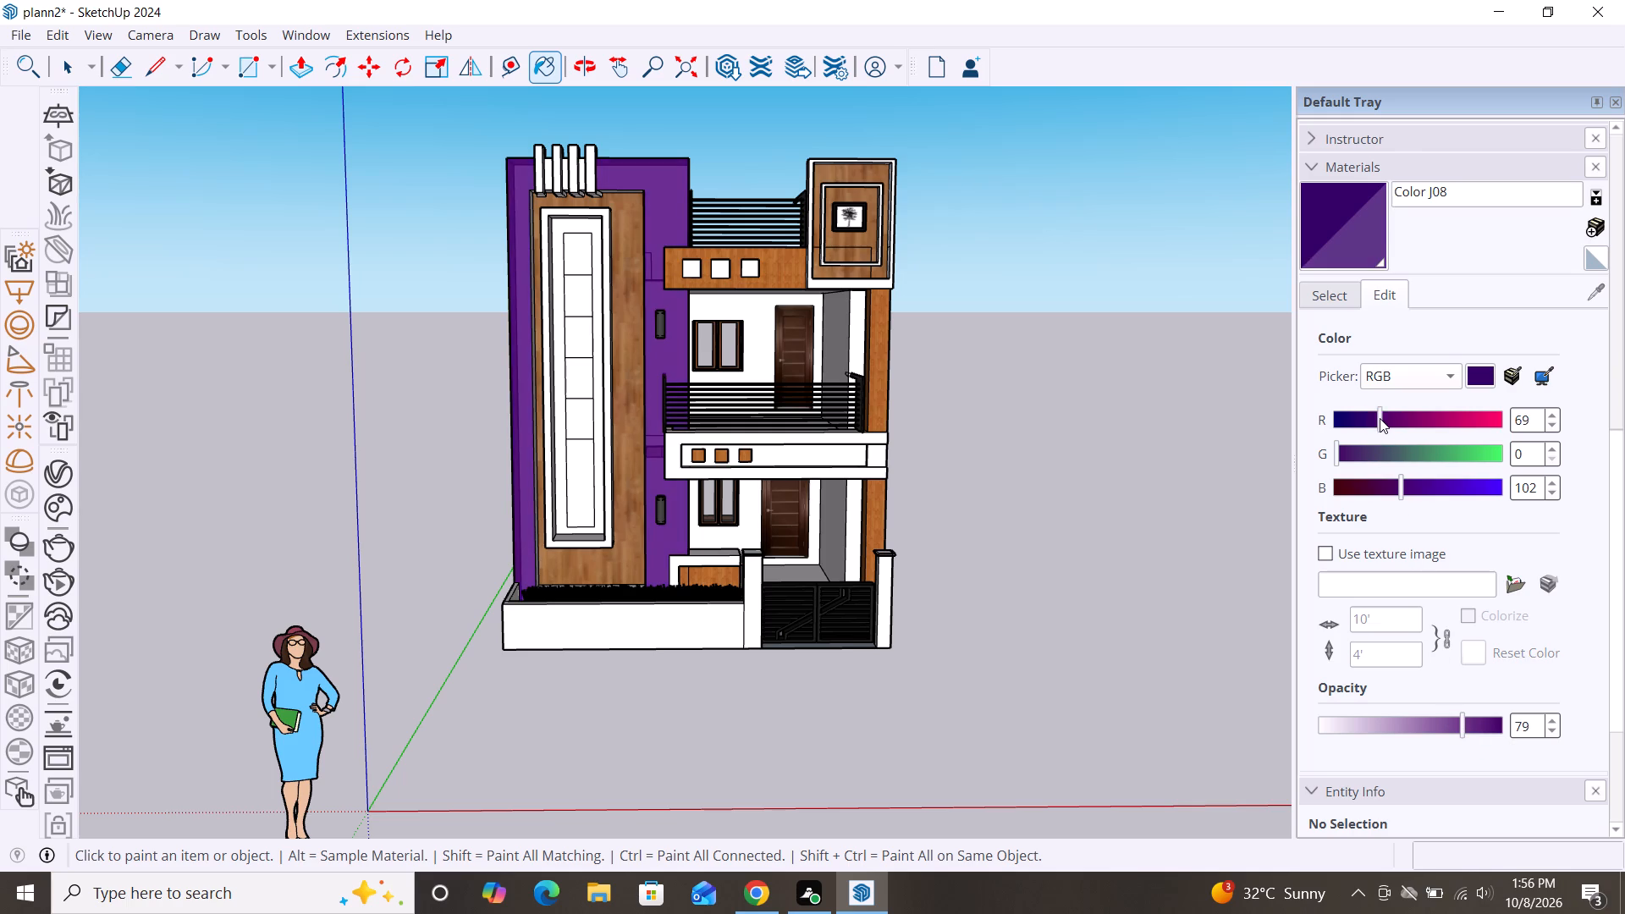
pyautogui.click(1387, 416)
pyautogui.click(1363, 420)
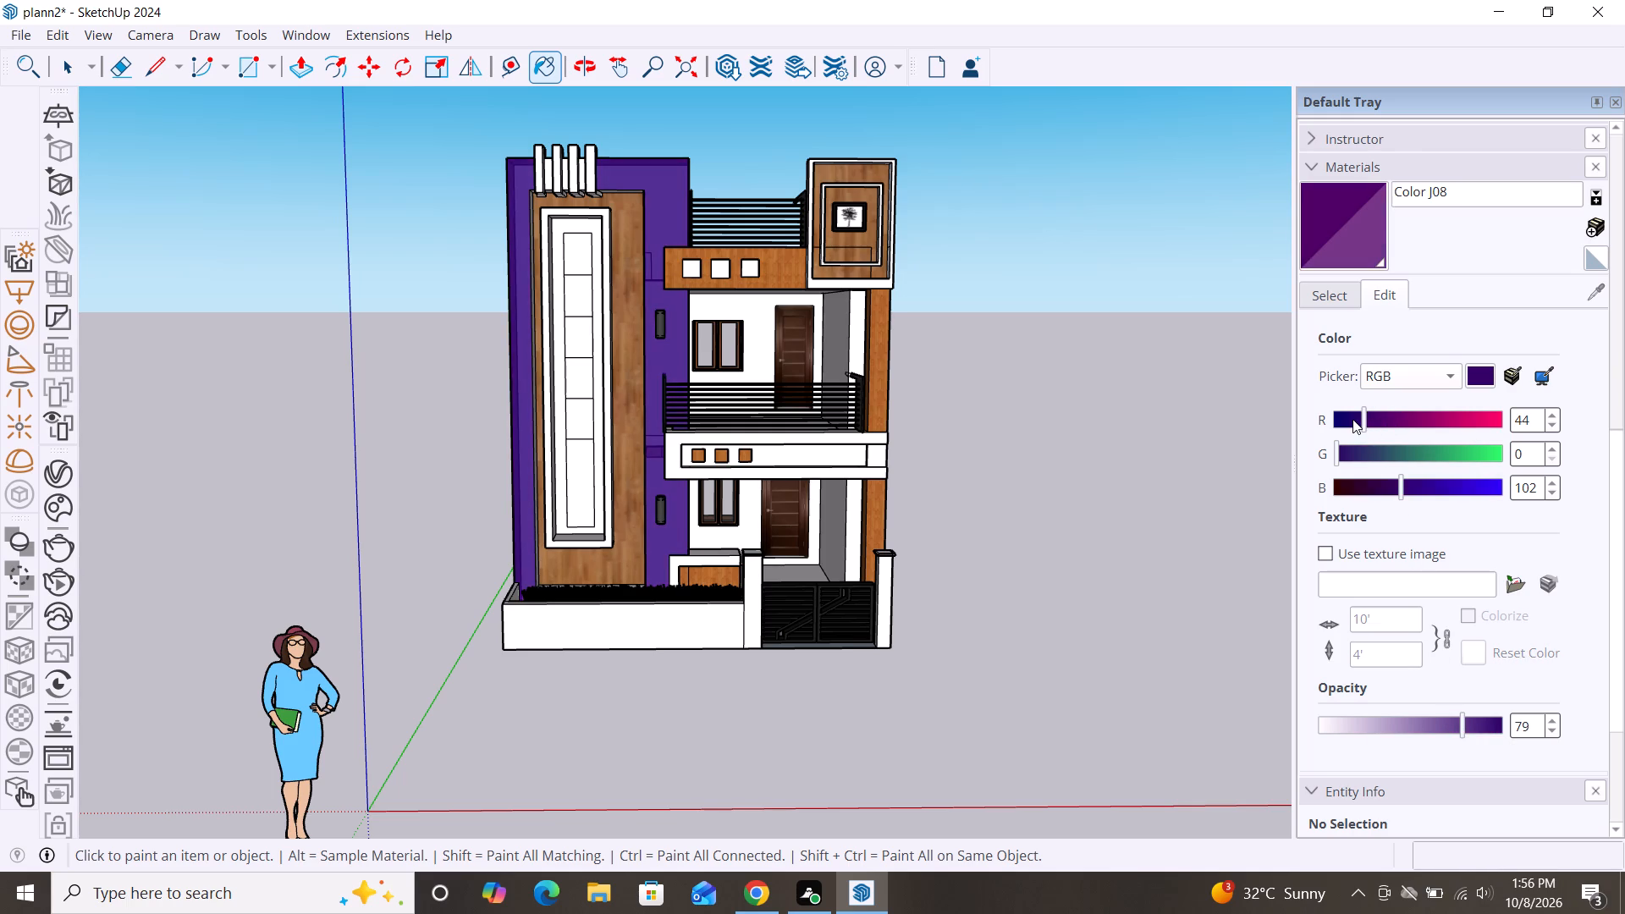
pyautogui.click(1344, 418)
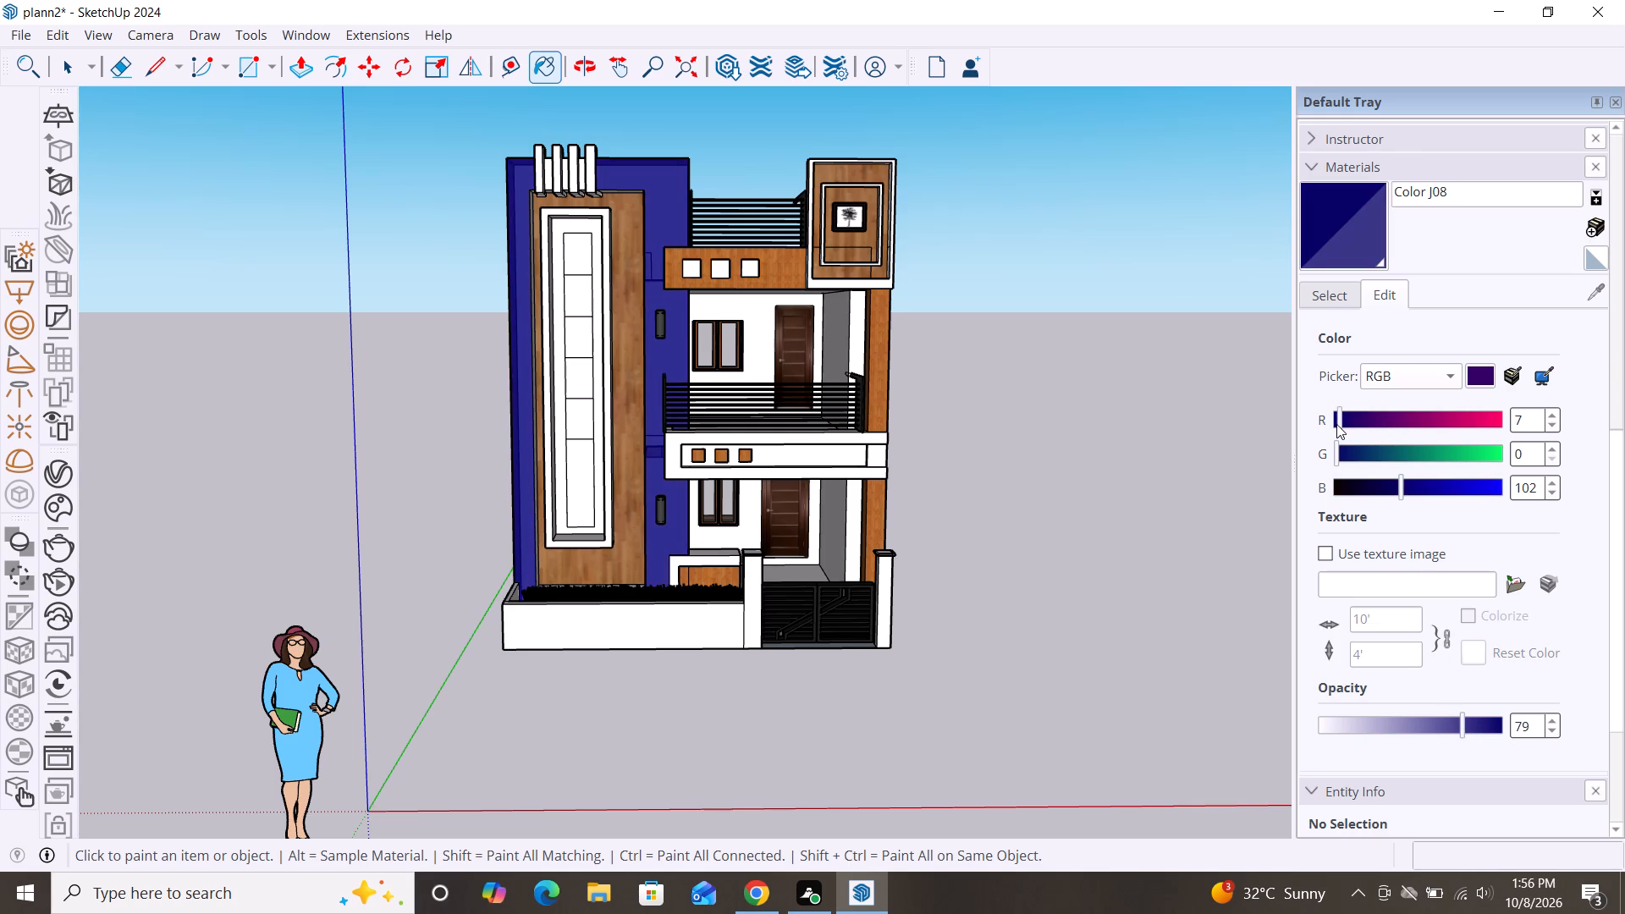
pyautogui.click(1336, 424)
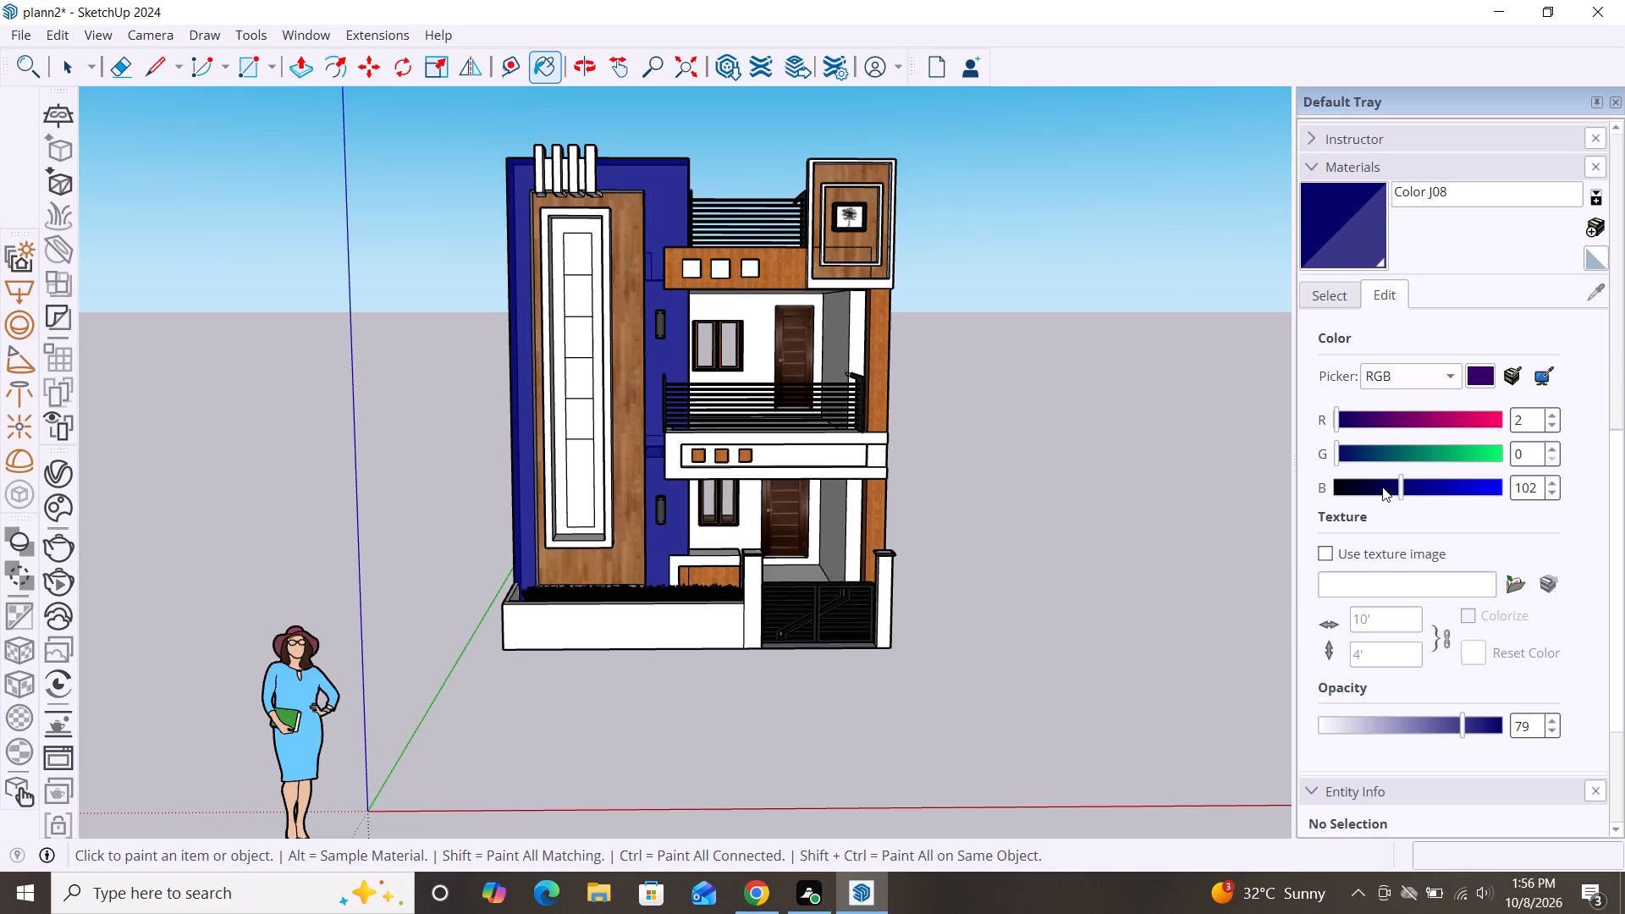
pyautogui.click(1382, 487)
pyautogui.click(1369, 487)
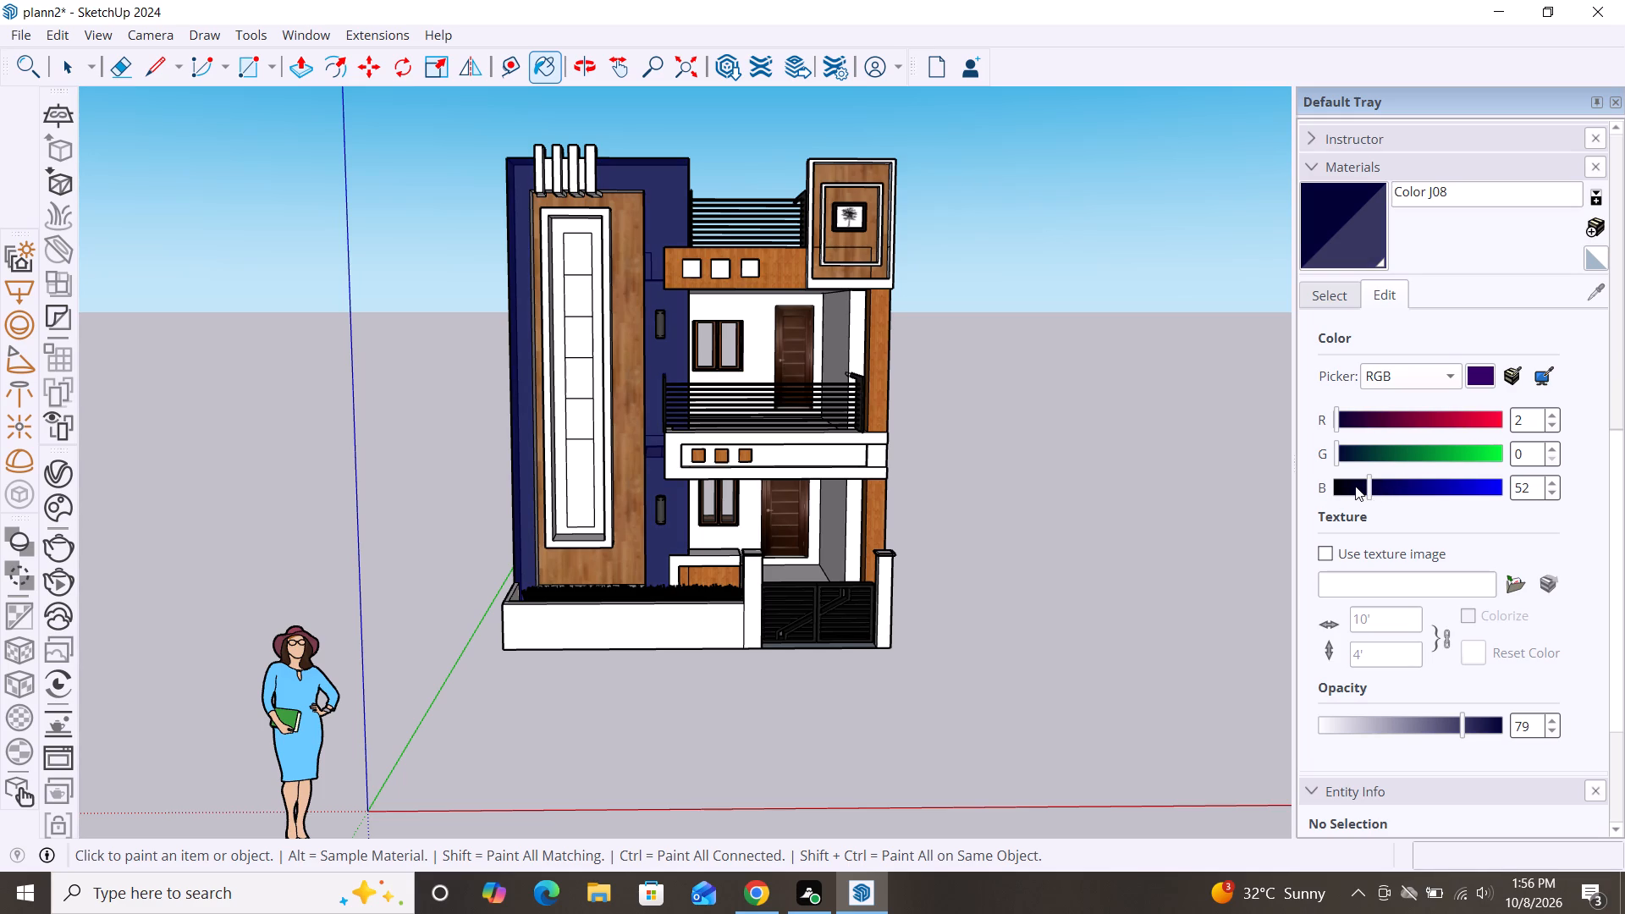
pyautogui.click(1358, 486)
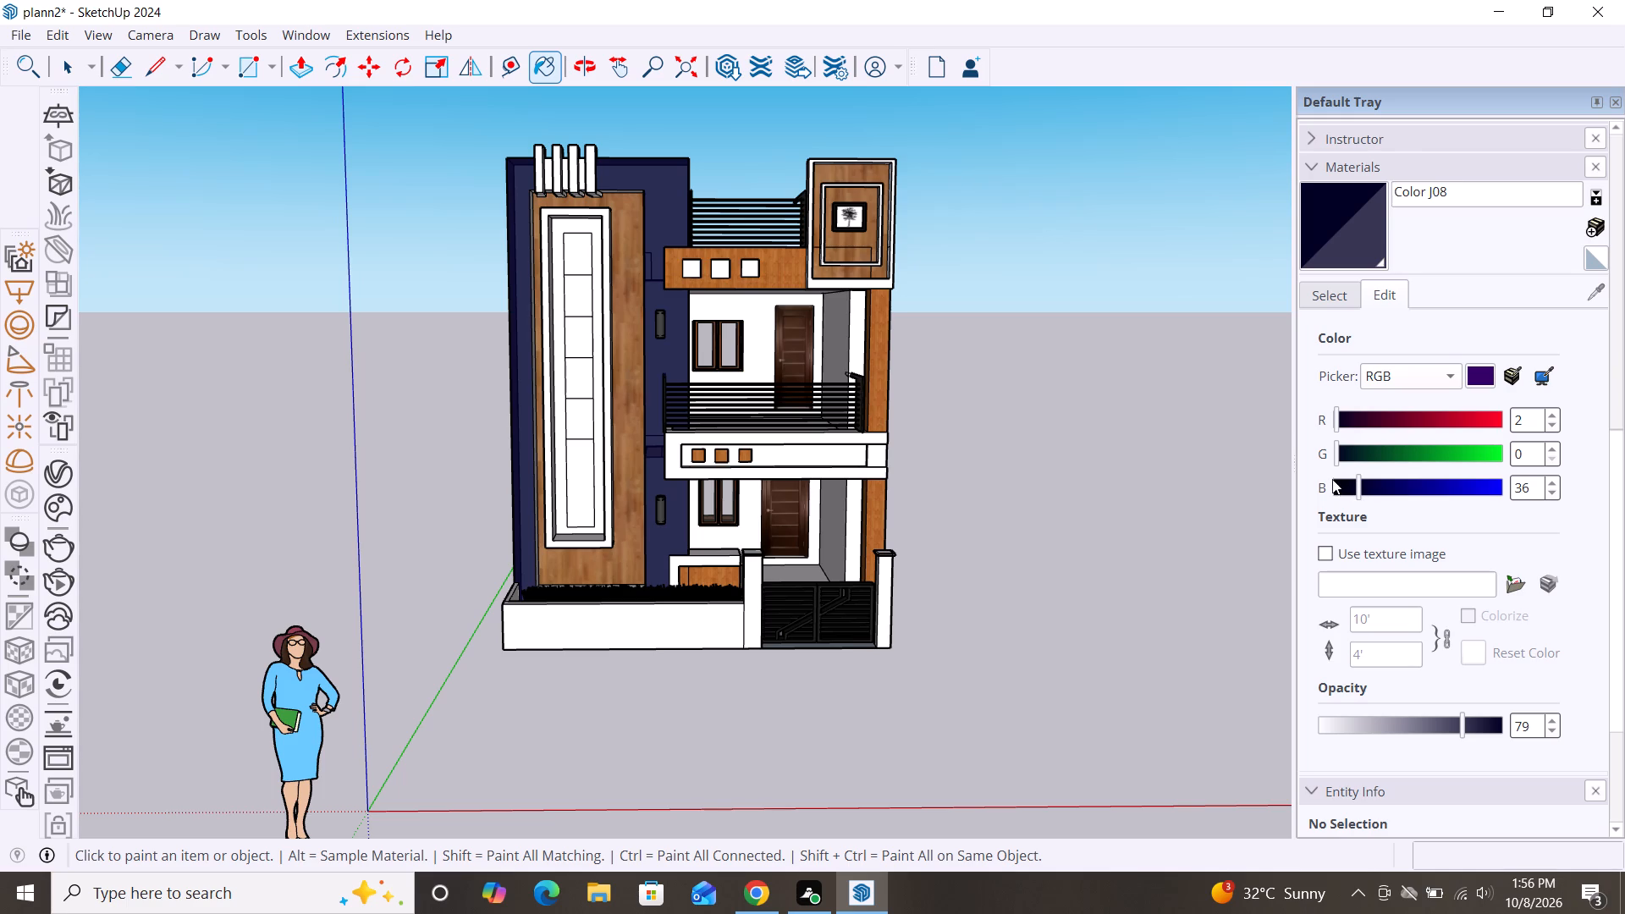
# Paint the raised frame around the tower's vertical white panel with the adjusted Color J08.
pyautogui.click(1336, 295)
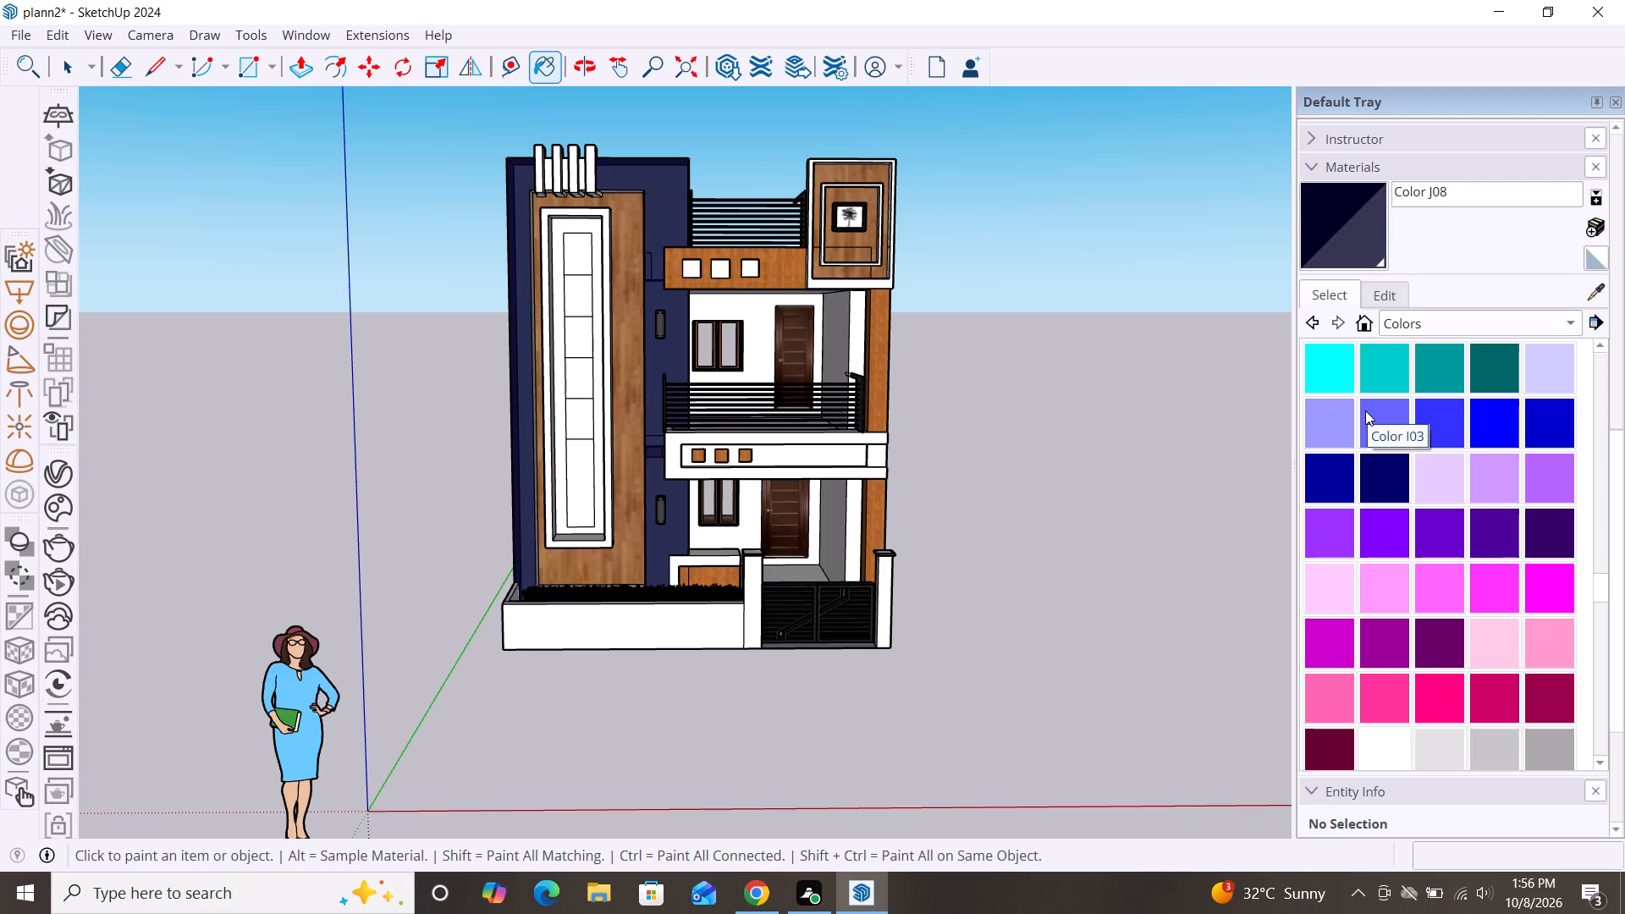
pyautogui.click(597, 214)
pyautogui.click(597, 214)
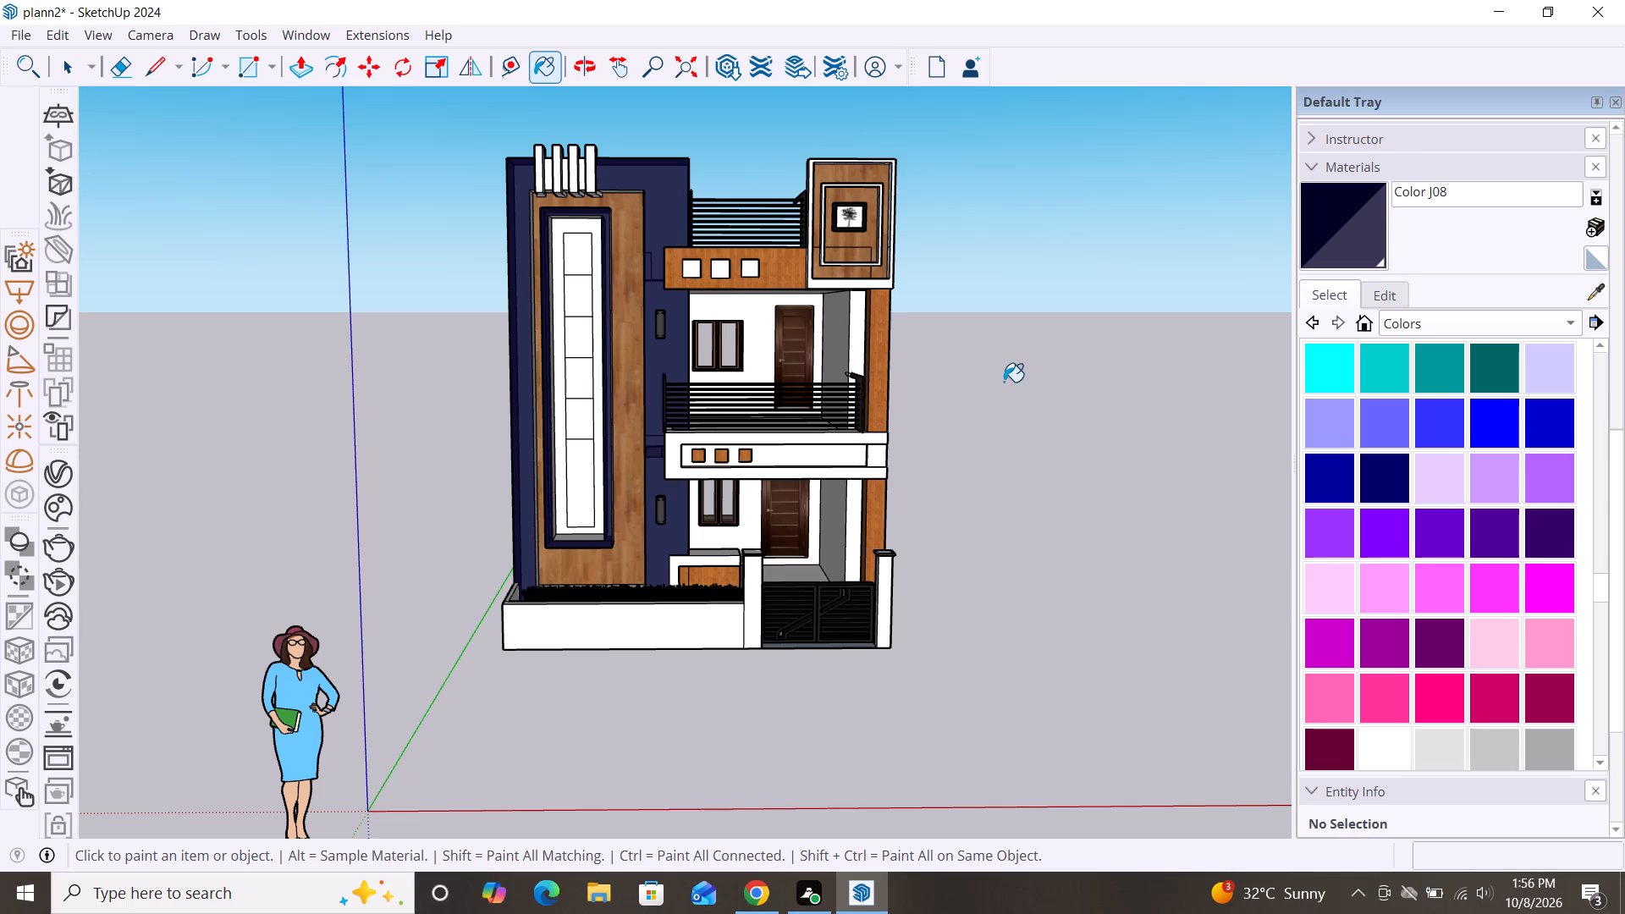
pyautogui.press('space')
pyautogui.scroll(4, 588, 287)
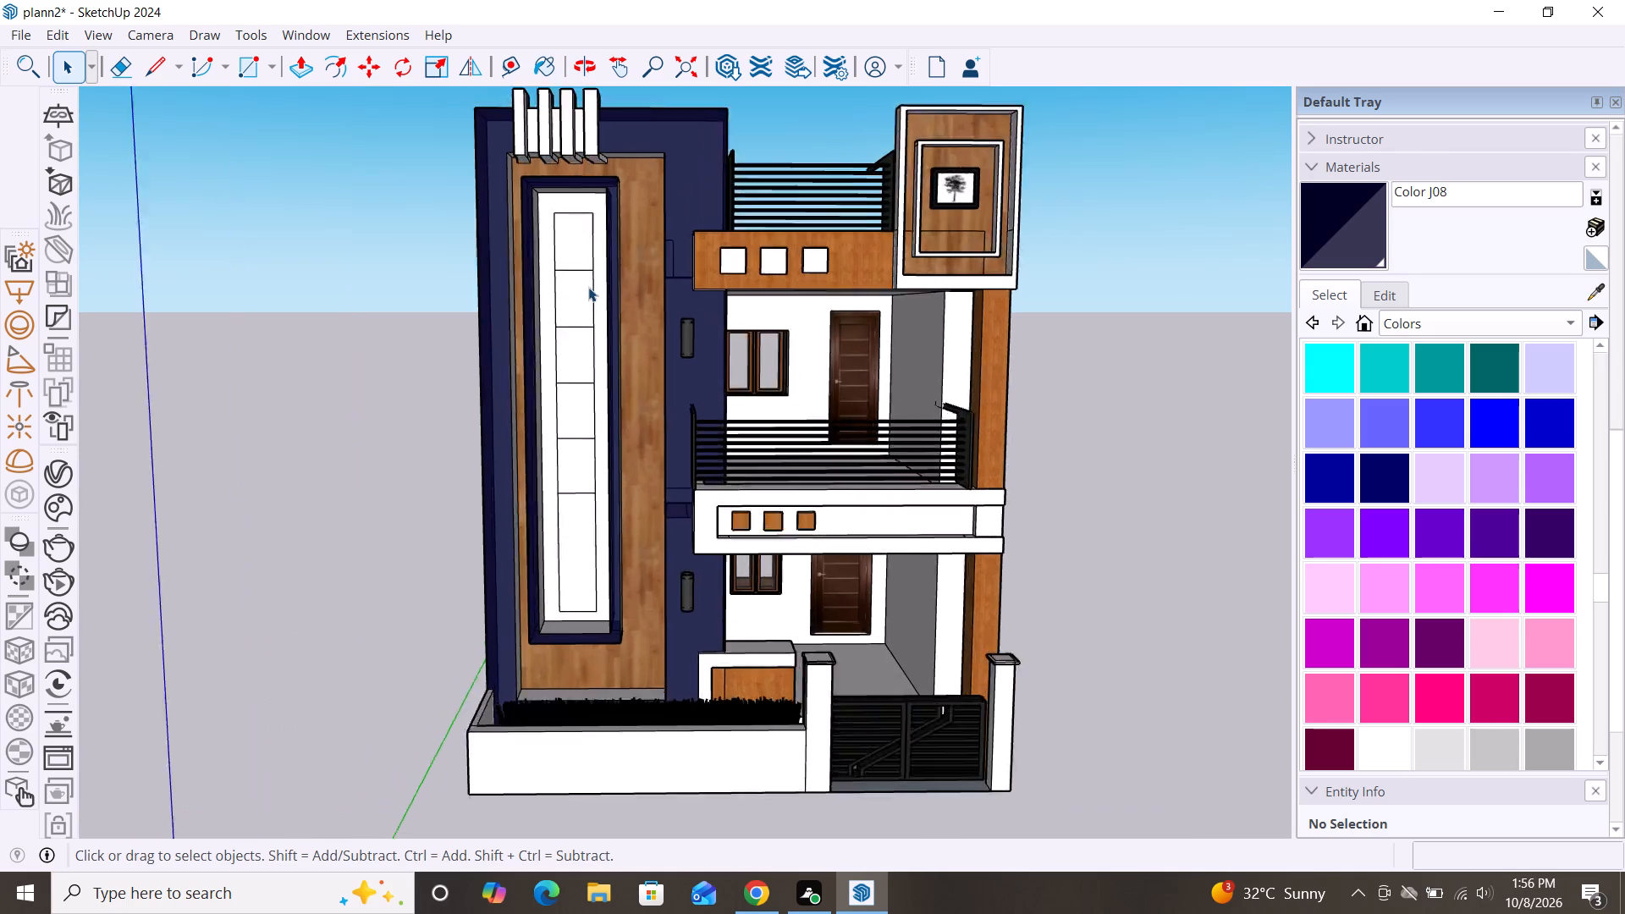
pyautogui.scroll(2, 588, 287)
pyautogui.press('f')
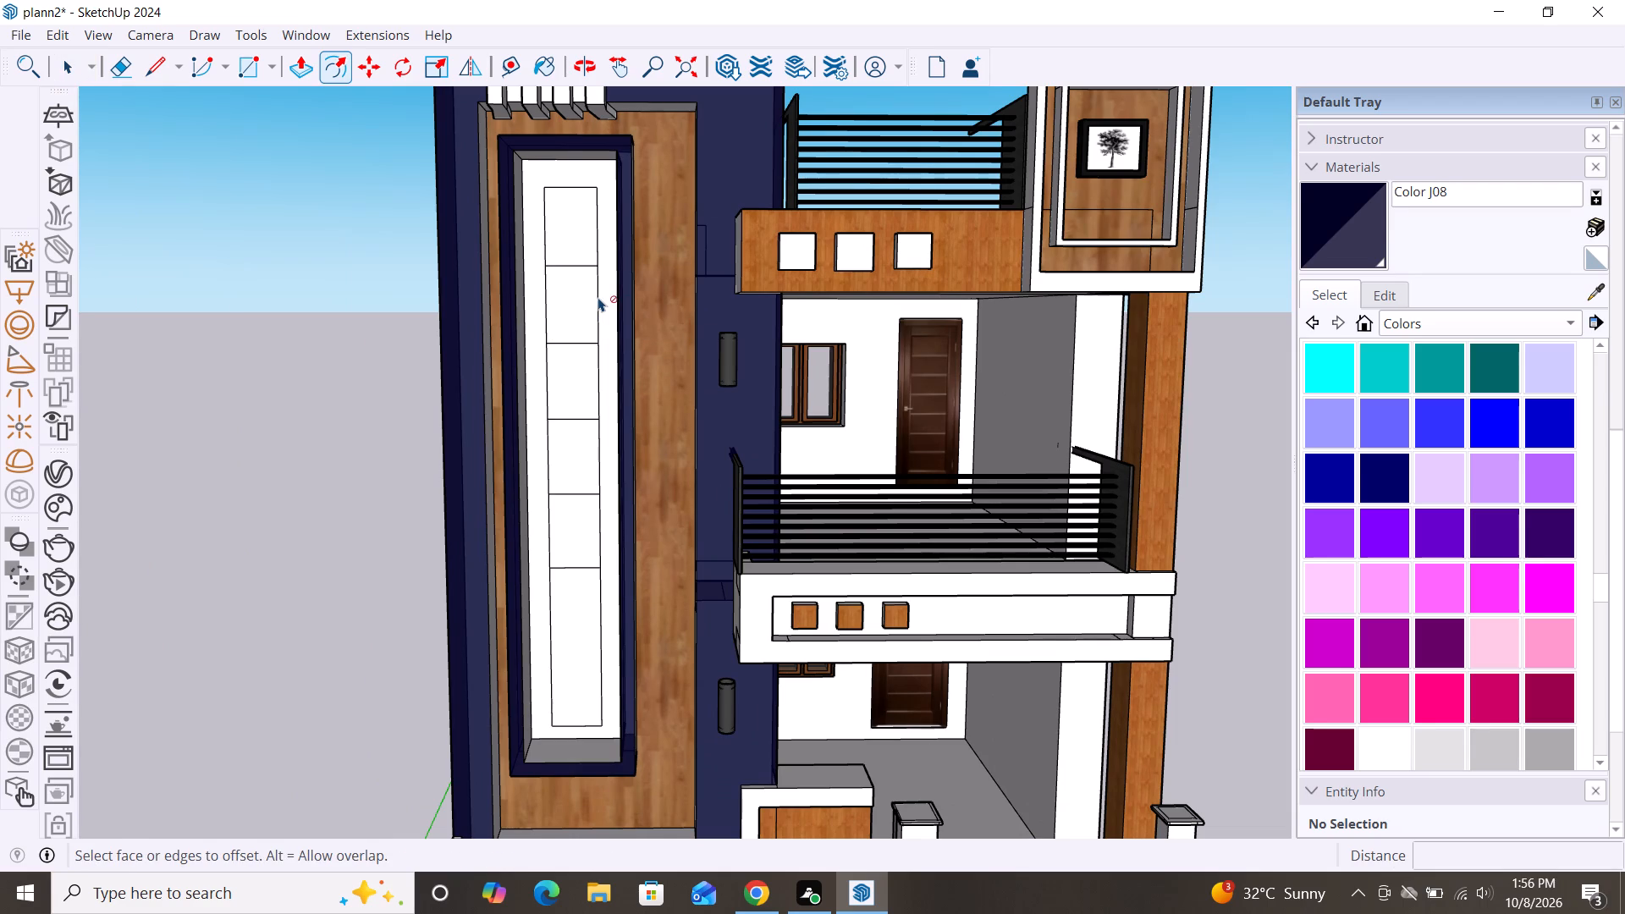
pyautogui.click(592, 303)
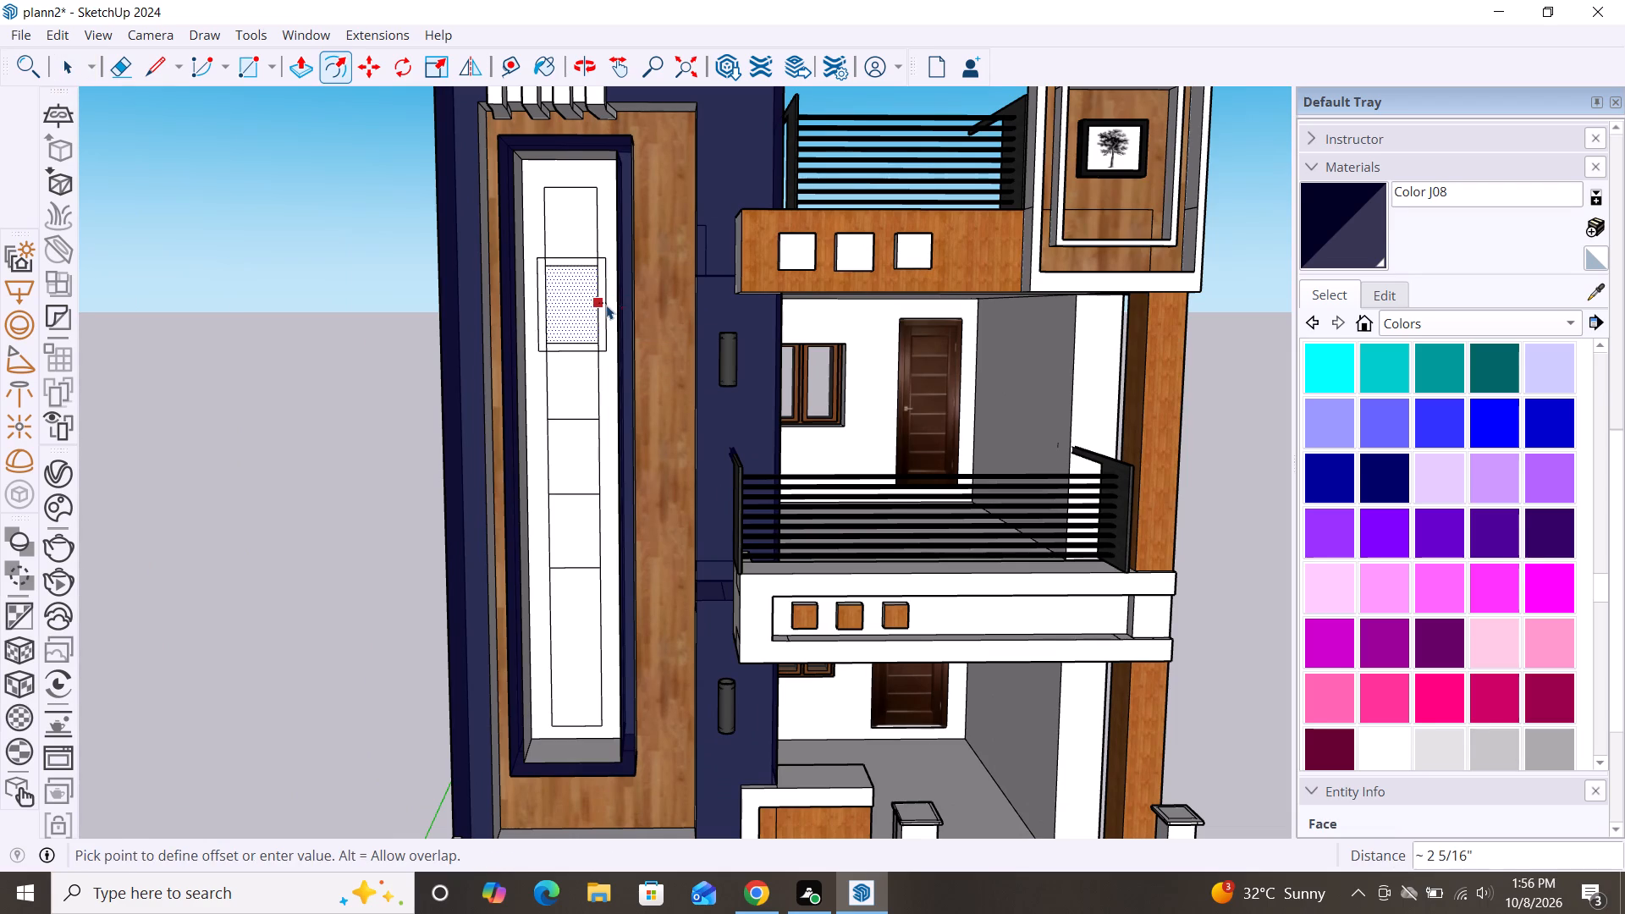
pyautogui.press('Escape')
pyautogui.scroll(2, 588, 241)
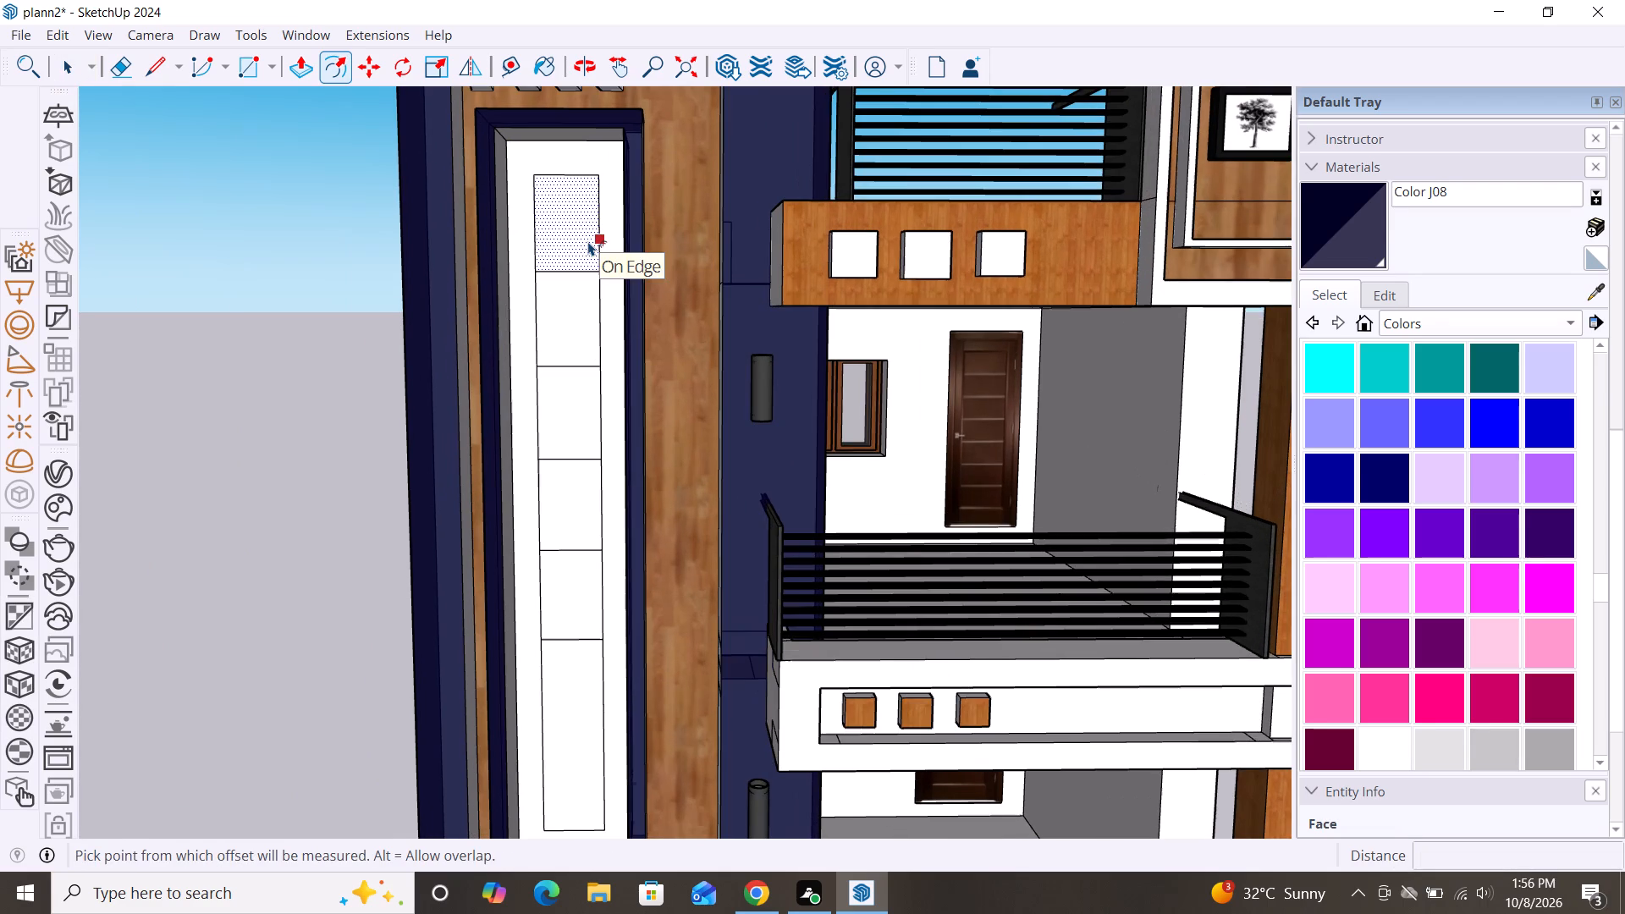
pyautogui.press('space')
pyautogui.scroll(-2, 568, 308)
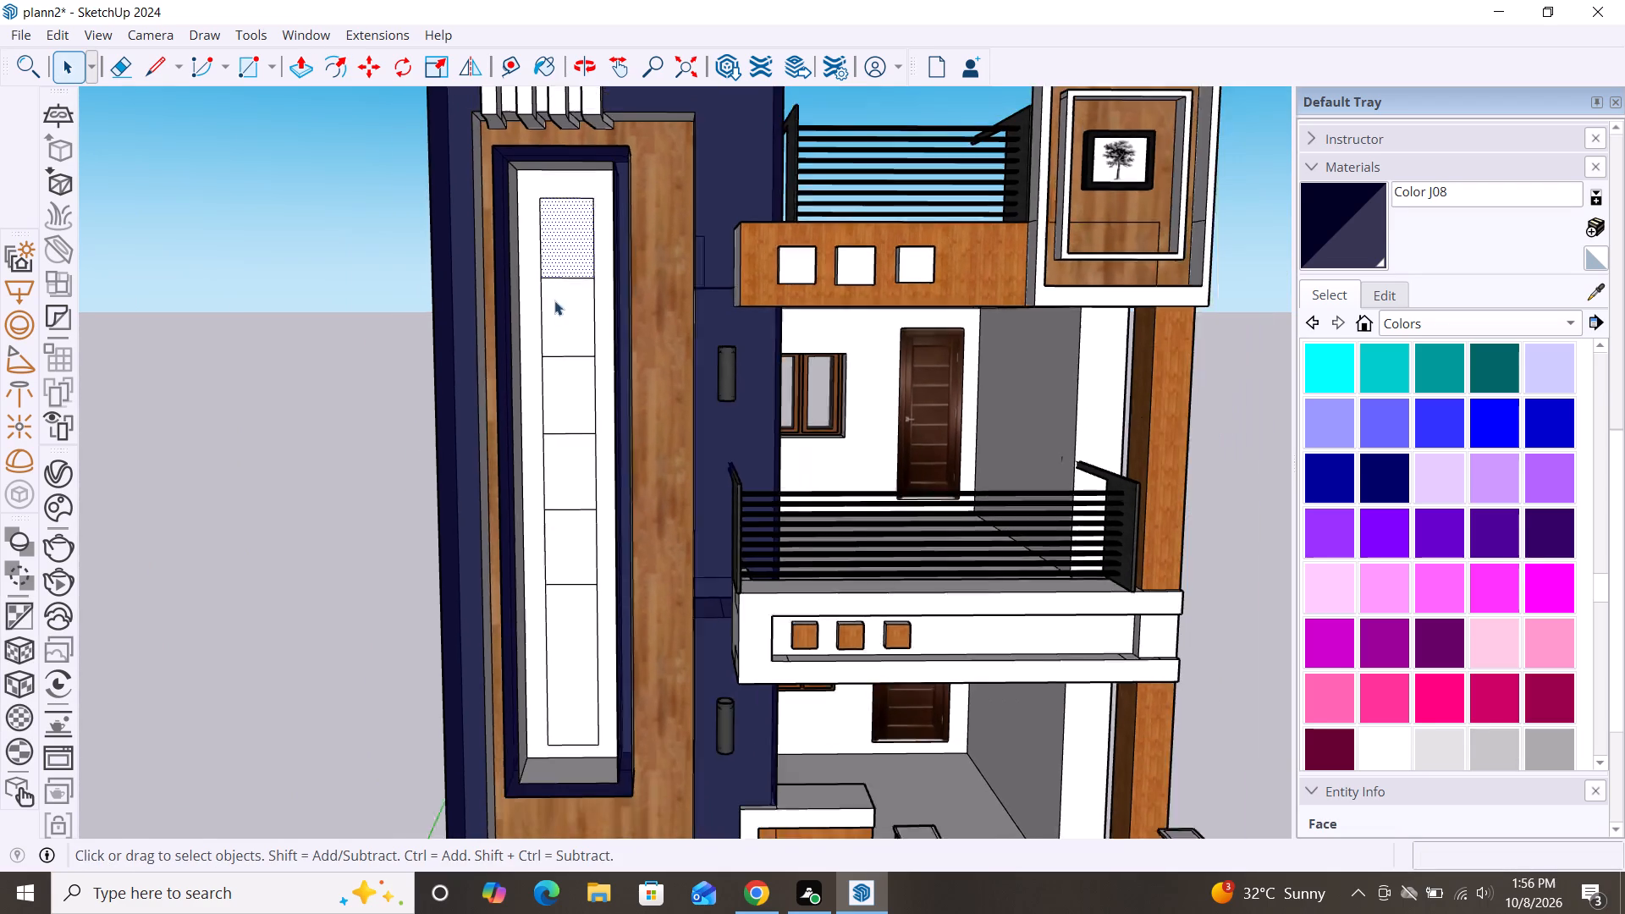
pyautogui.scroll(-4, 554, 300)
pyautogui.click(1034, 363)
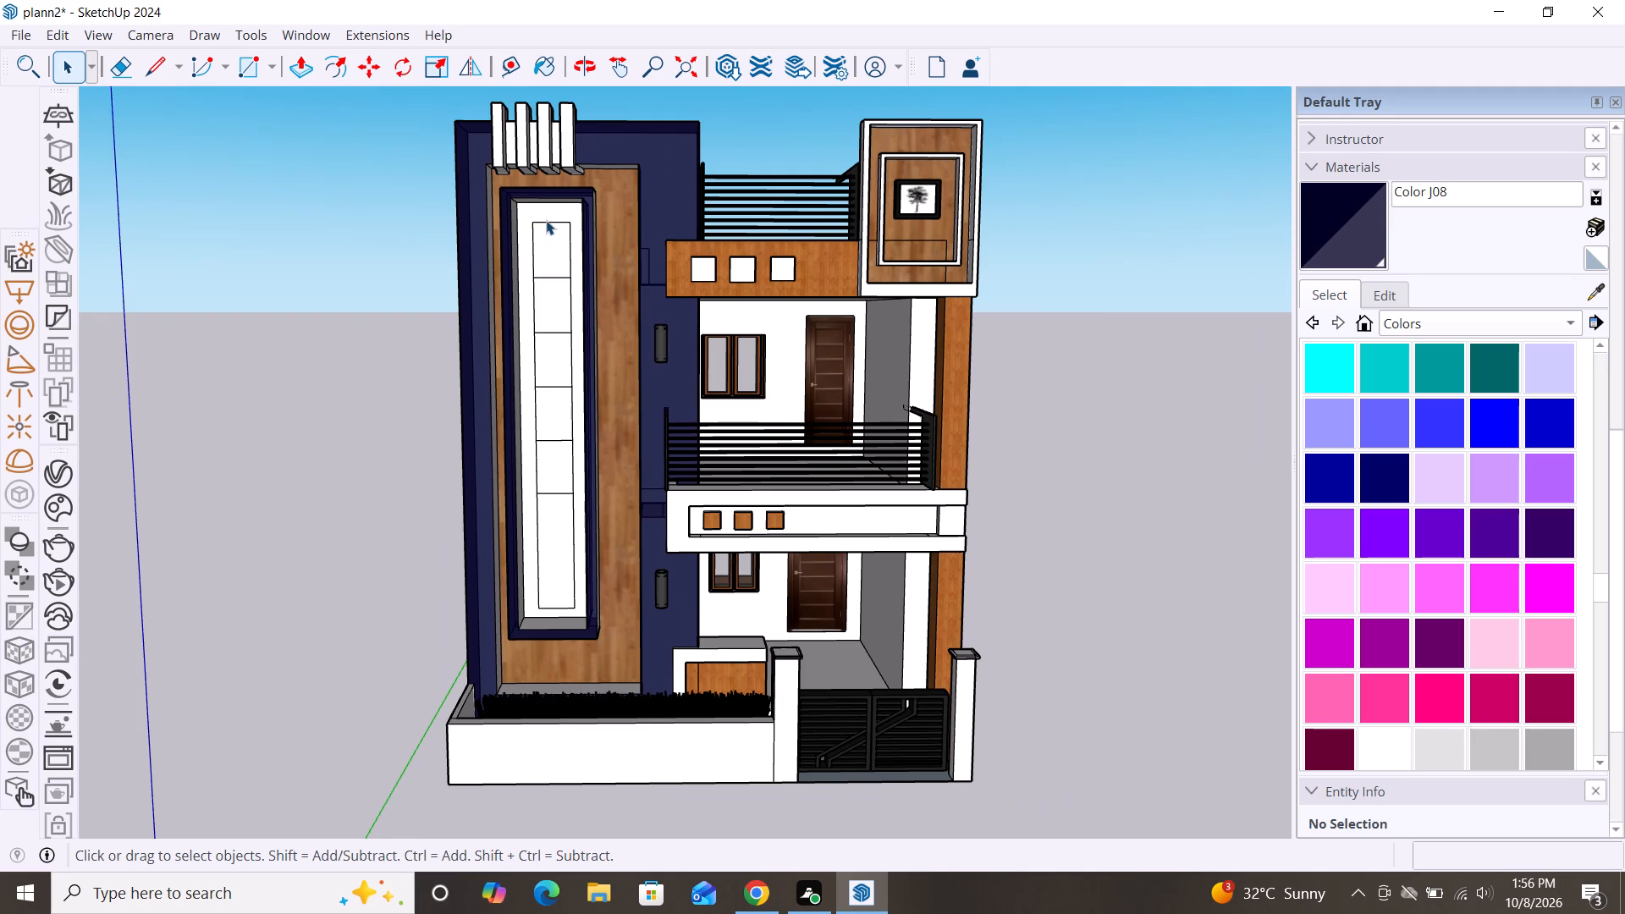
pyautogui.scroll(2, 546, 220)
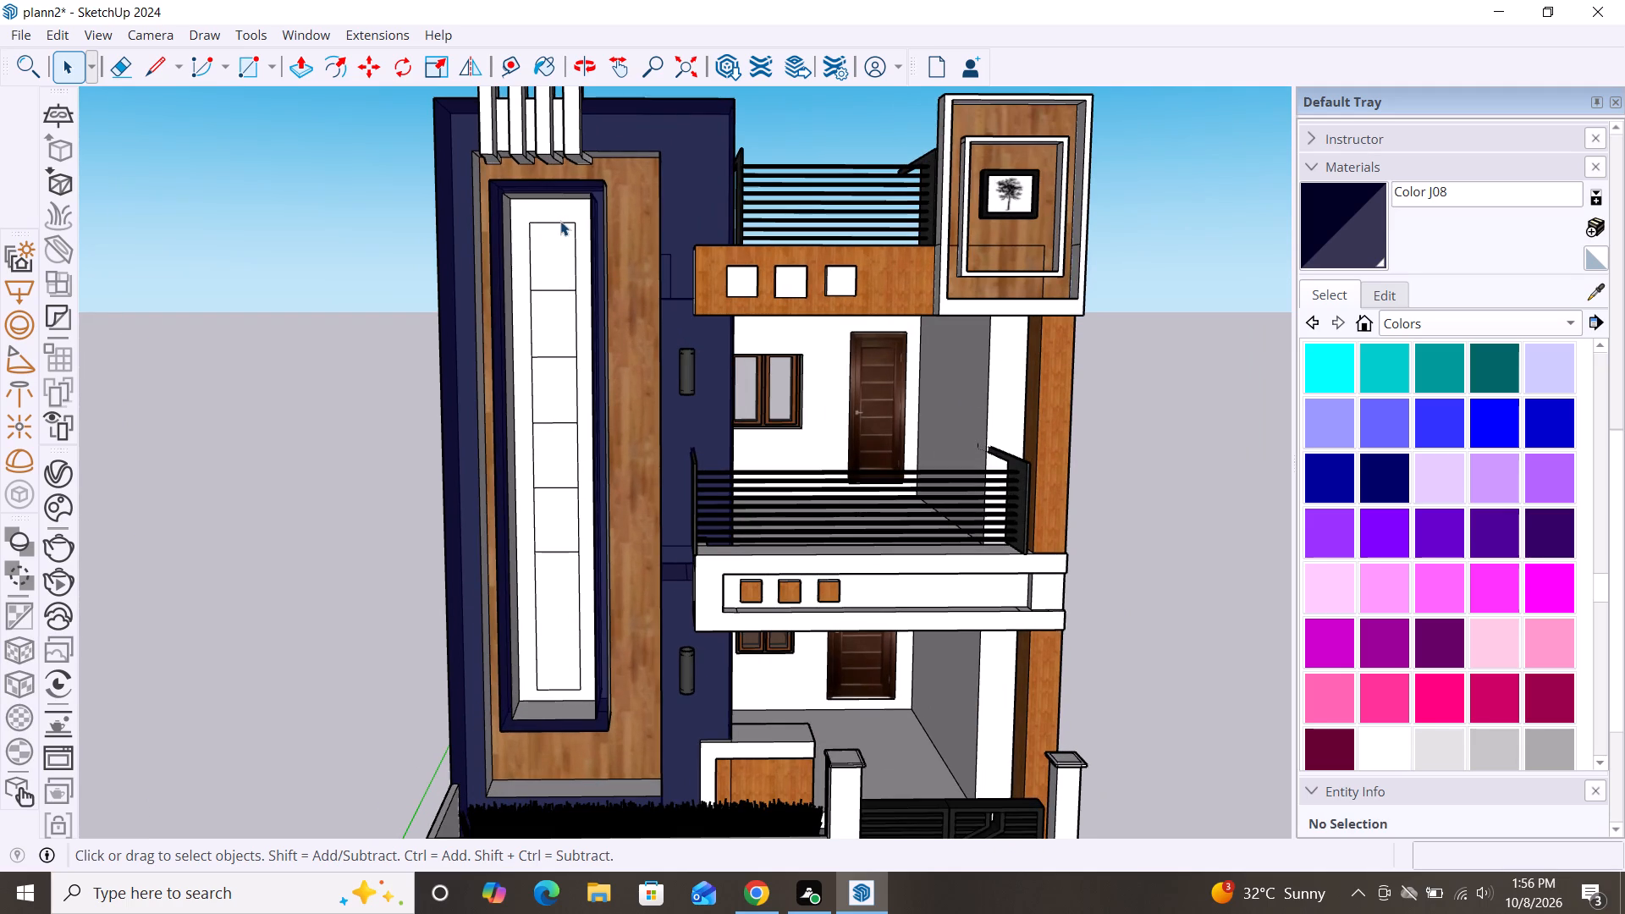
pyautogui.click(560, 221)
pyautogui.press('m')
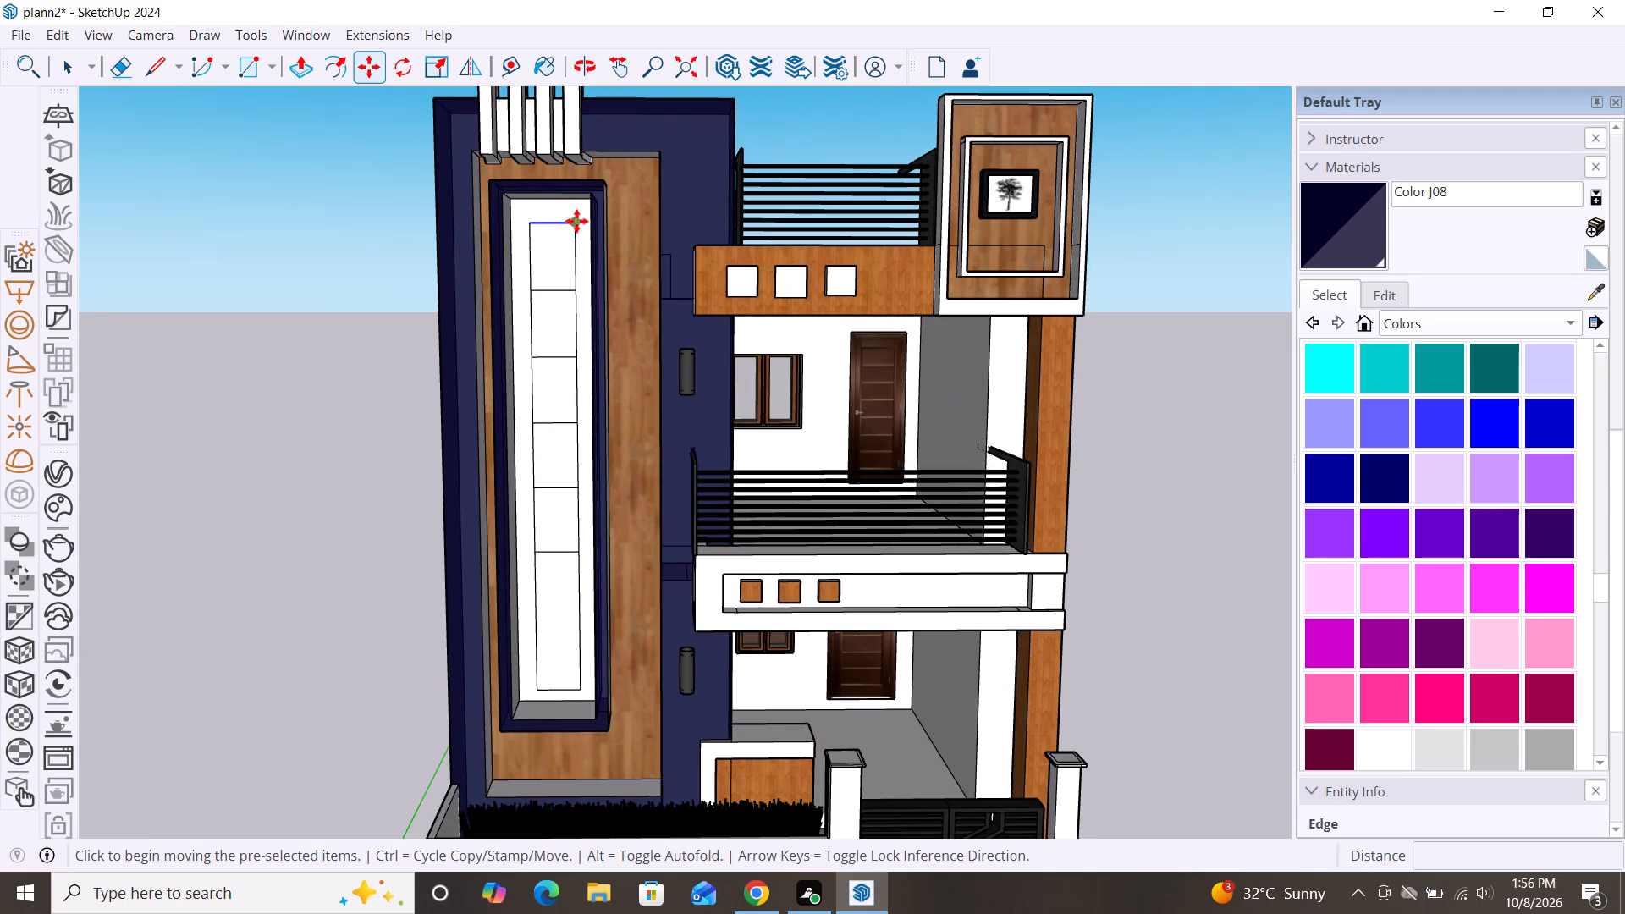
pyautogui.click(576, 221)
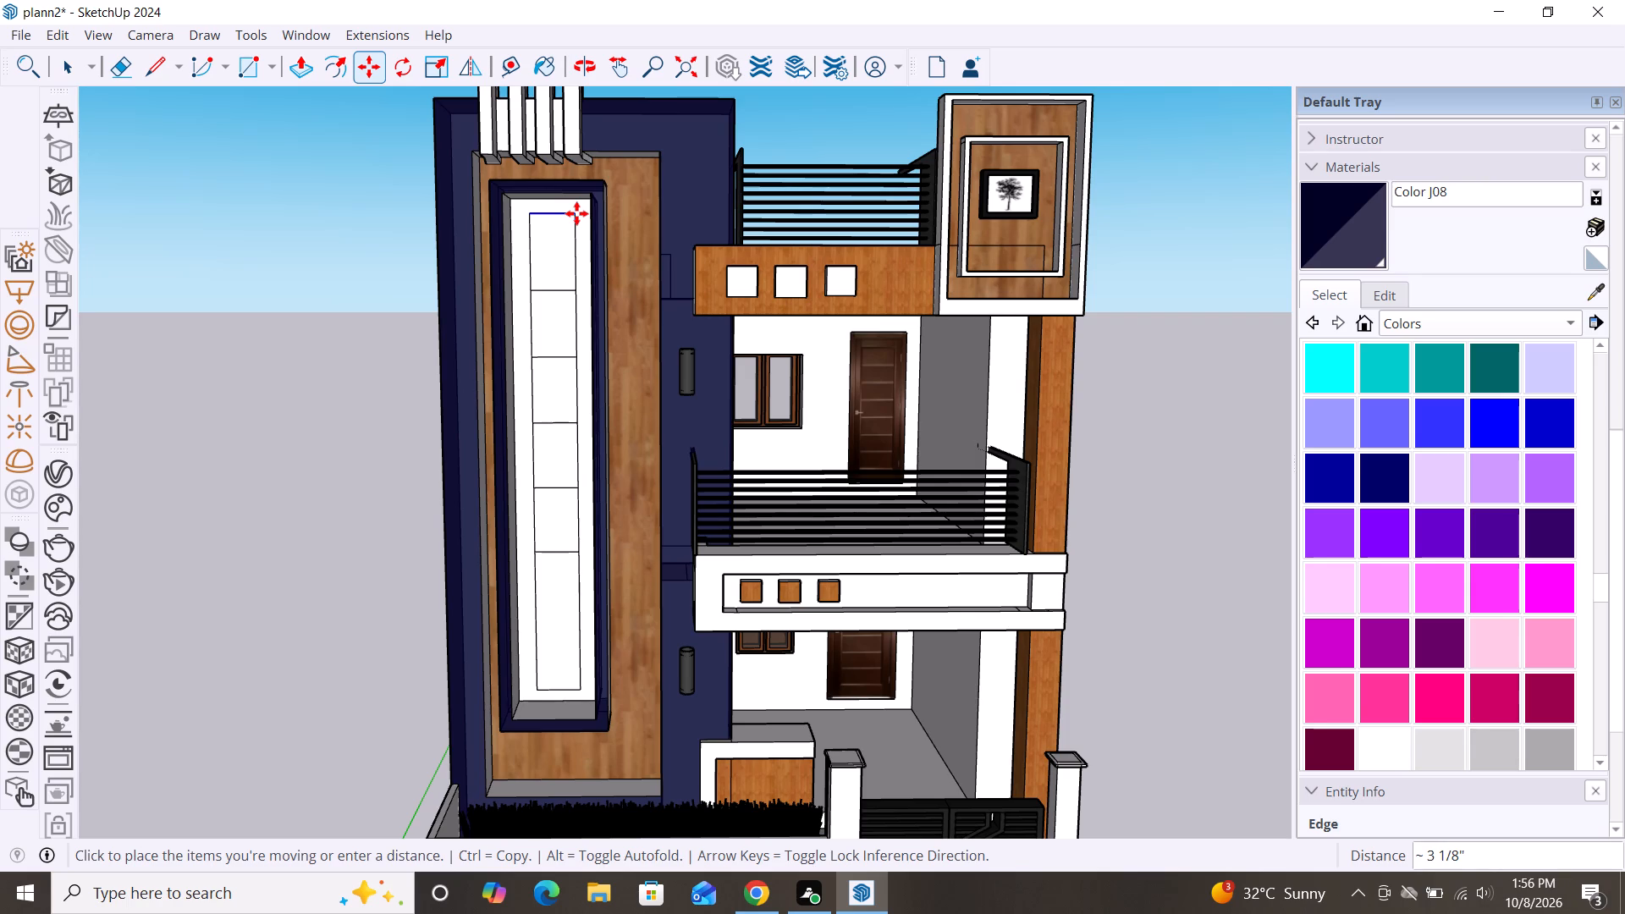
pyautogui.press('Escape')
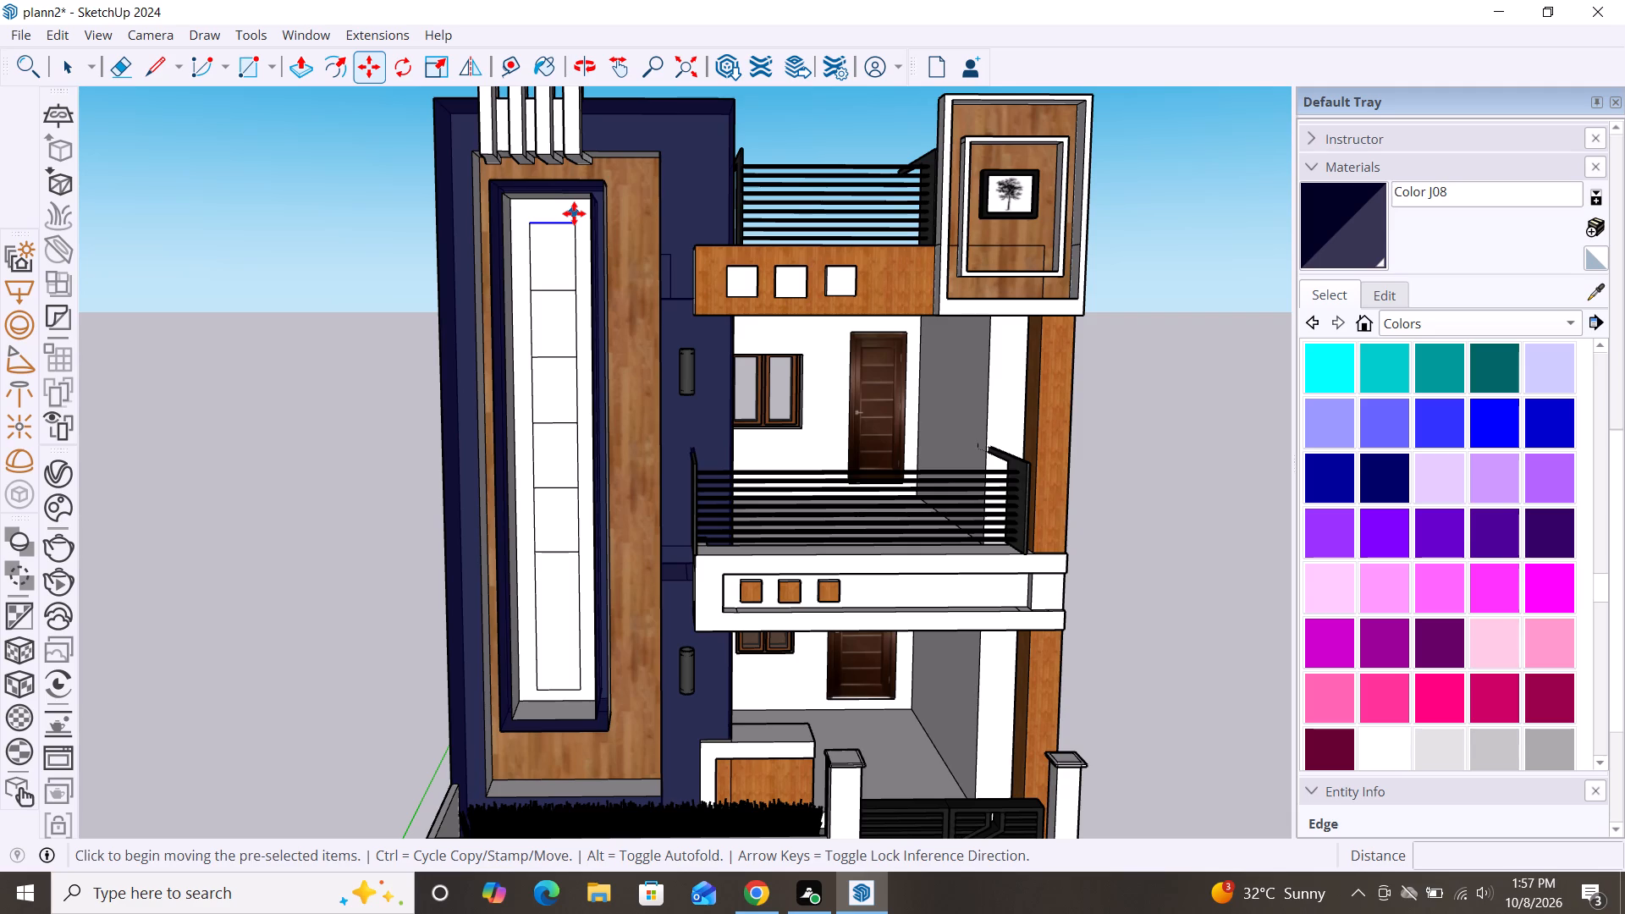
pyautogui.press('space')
# Paint the inner side faces of the recessed frame around the tower's vertical white panel with Color J08.
pyautogui.scroll(-2, 459, 221)
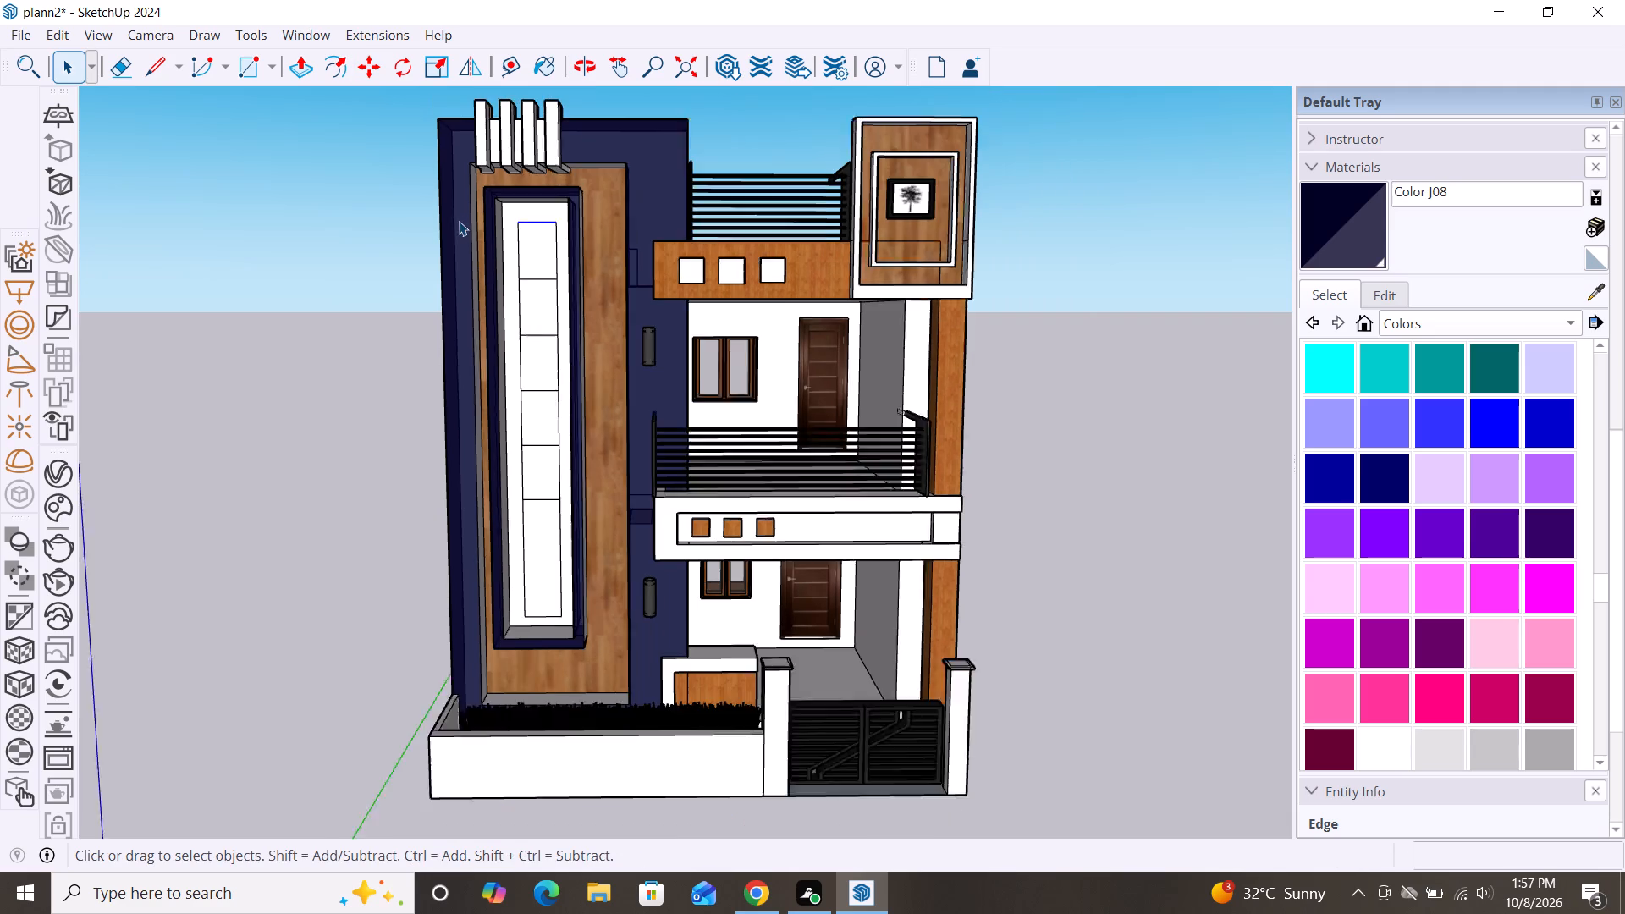
pyautogui.scroll(-1, 459, 221)
pyautogui.click(1361, 232)
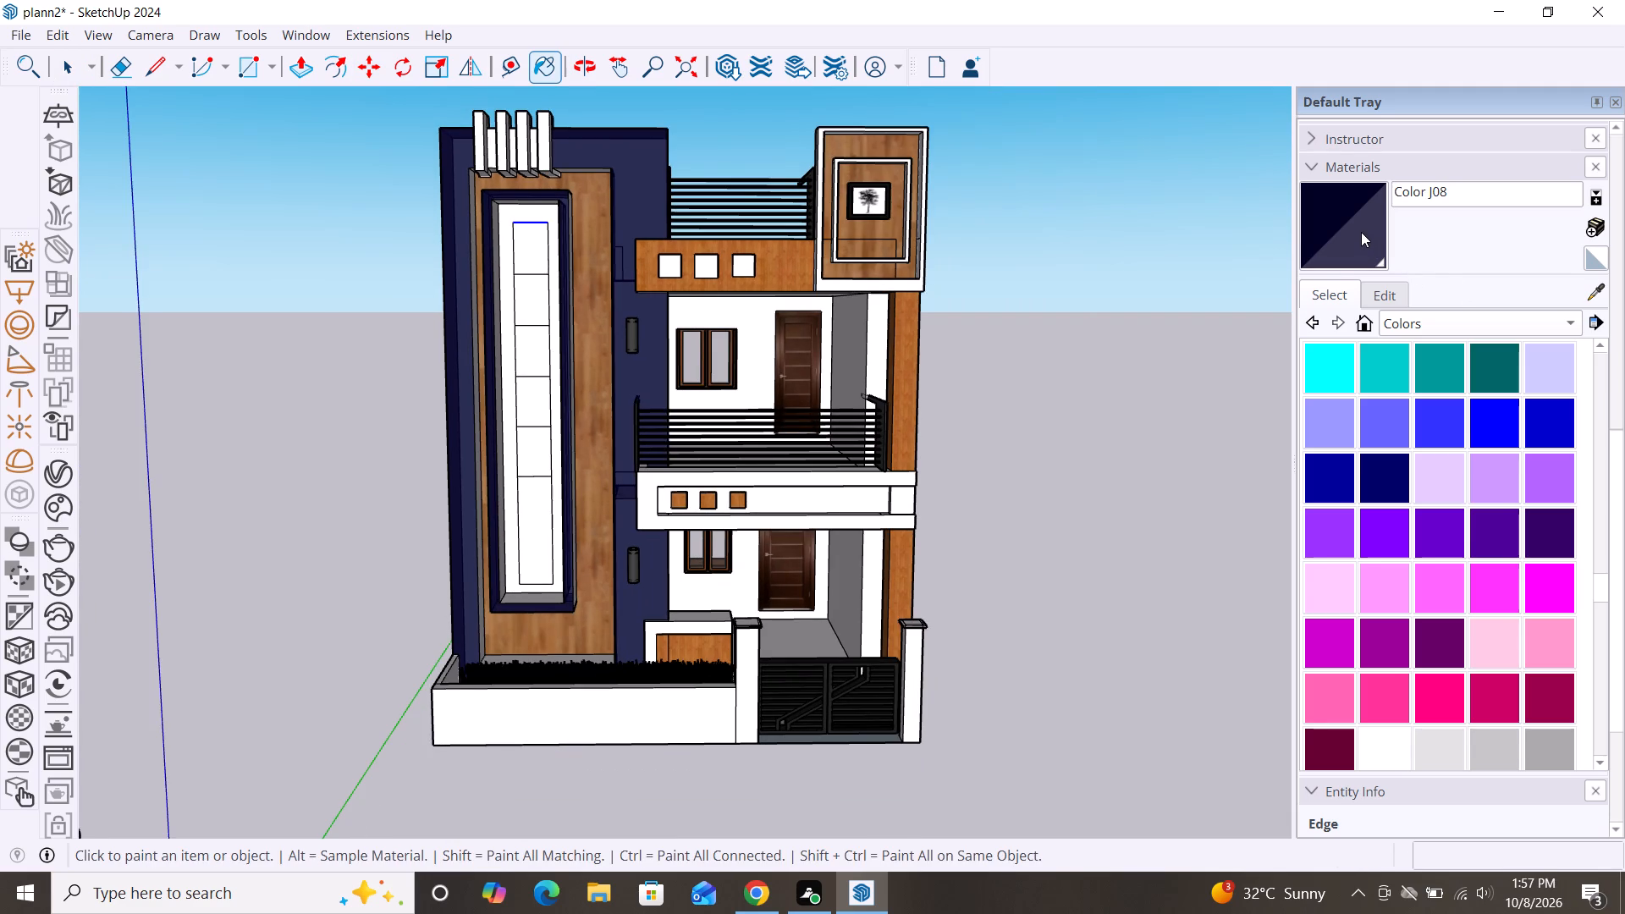
pyautogui.click(499, 245)
pyautogui.click(496, 246)
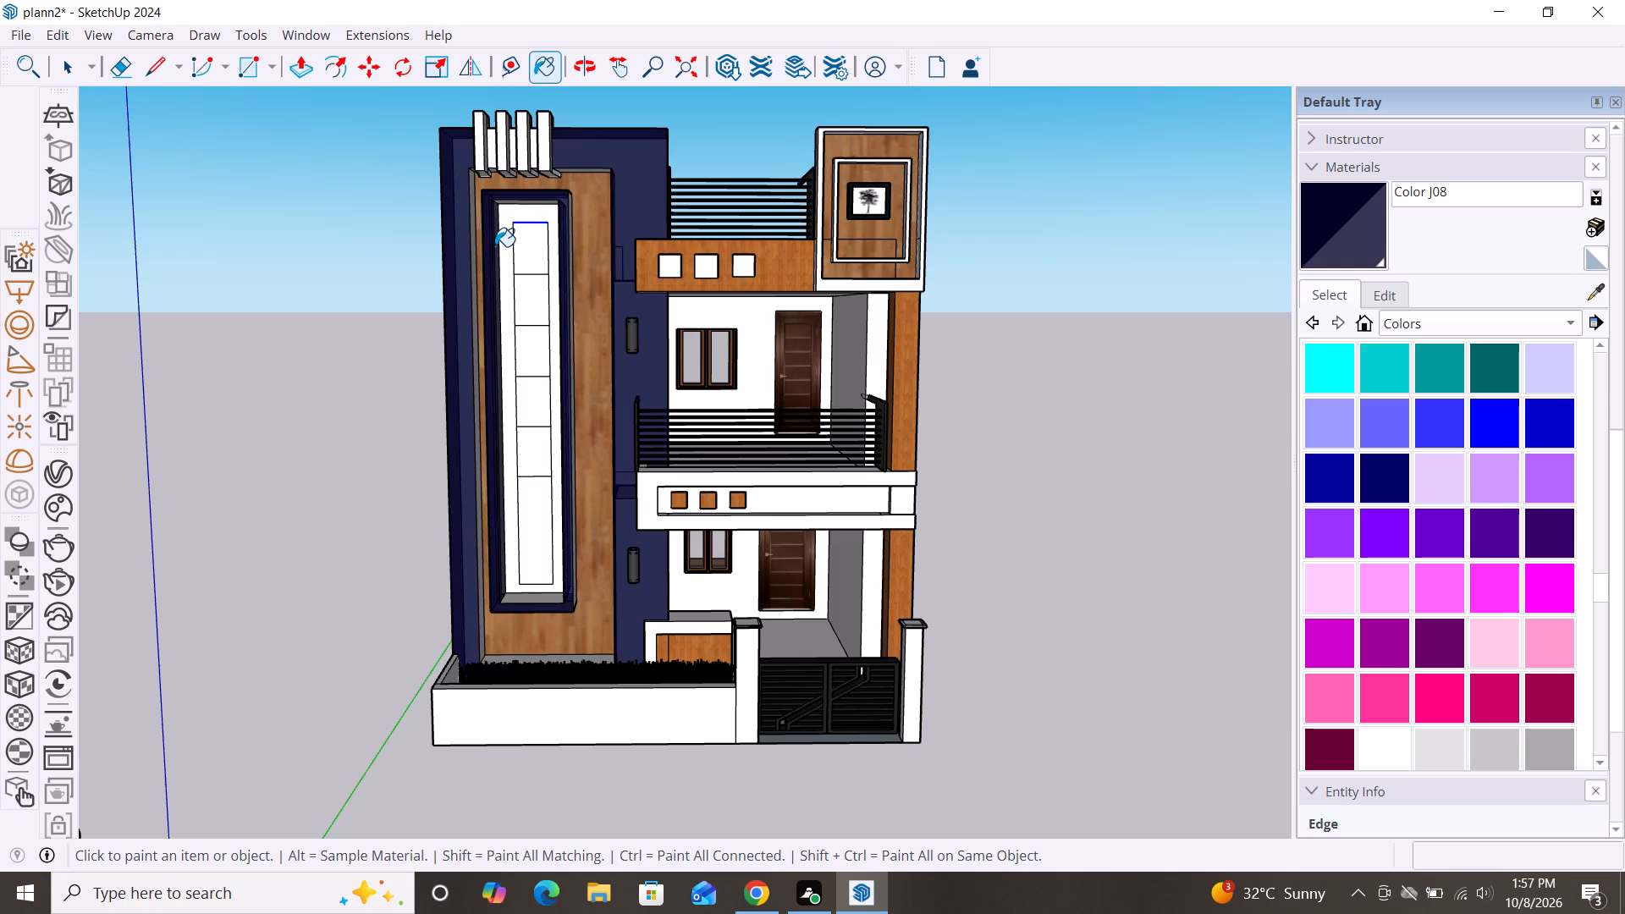
pyautogui.scroll(5, 495, 246)
pyautogui.moveTo(499, 247); pyautogui.dragTo(510, 196, button='middle')
pyautogui.scroll(1, 510, 196)
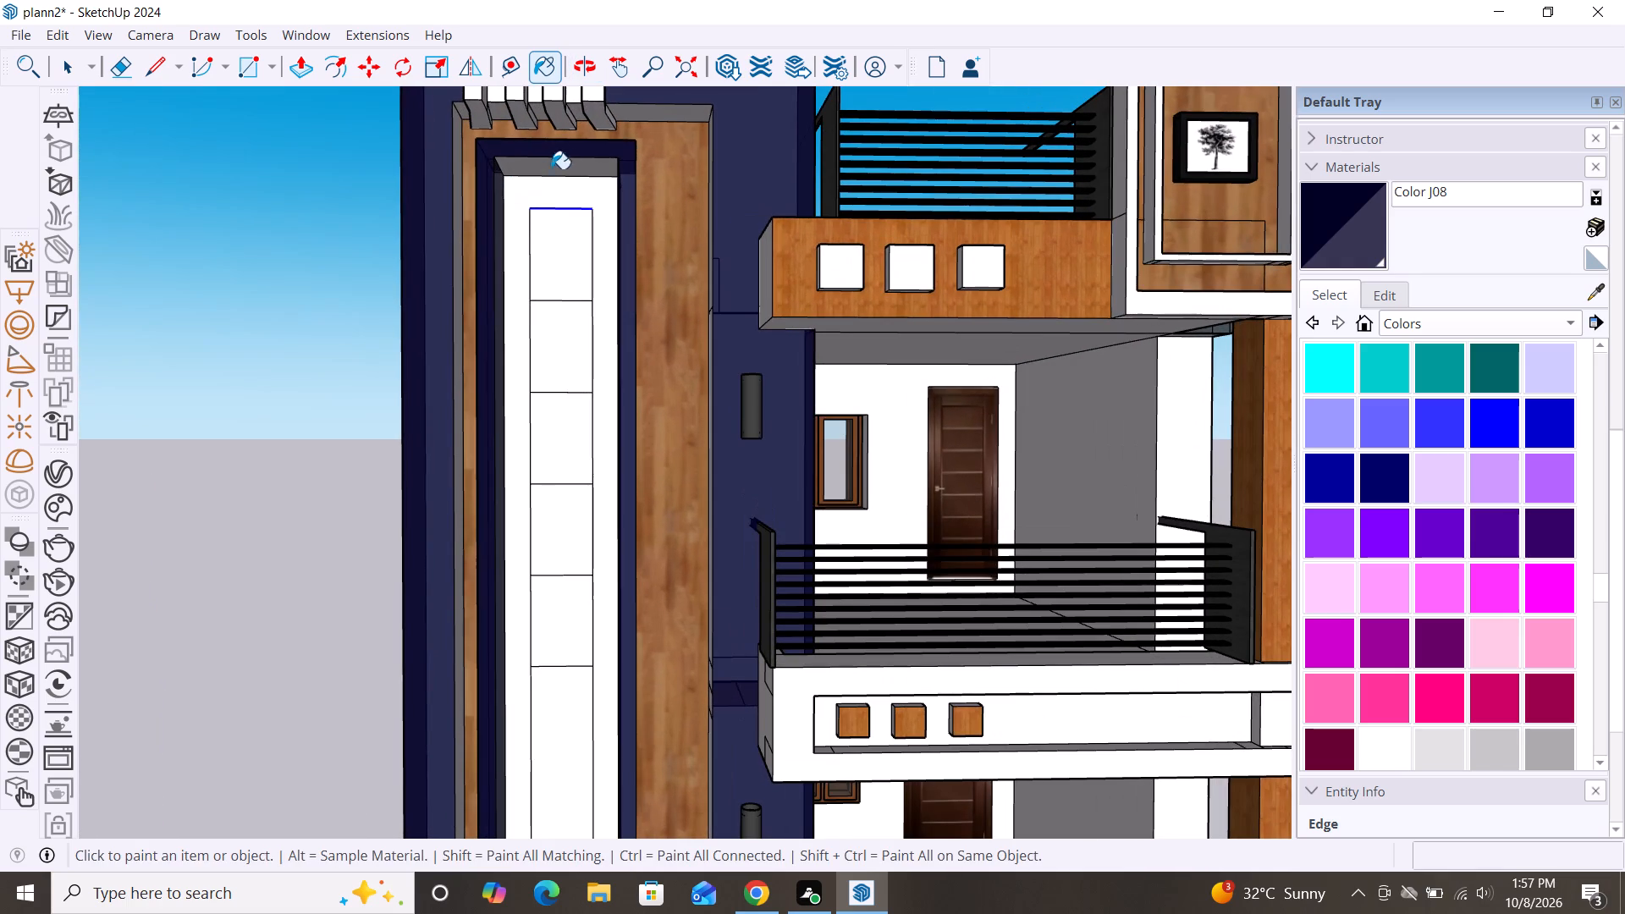
pyautogui.click(559, 164)
pyautogui.moveTo(576, 338); pyautogui.dragTo(653, 362, button='middle')
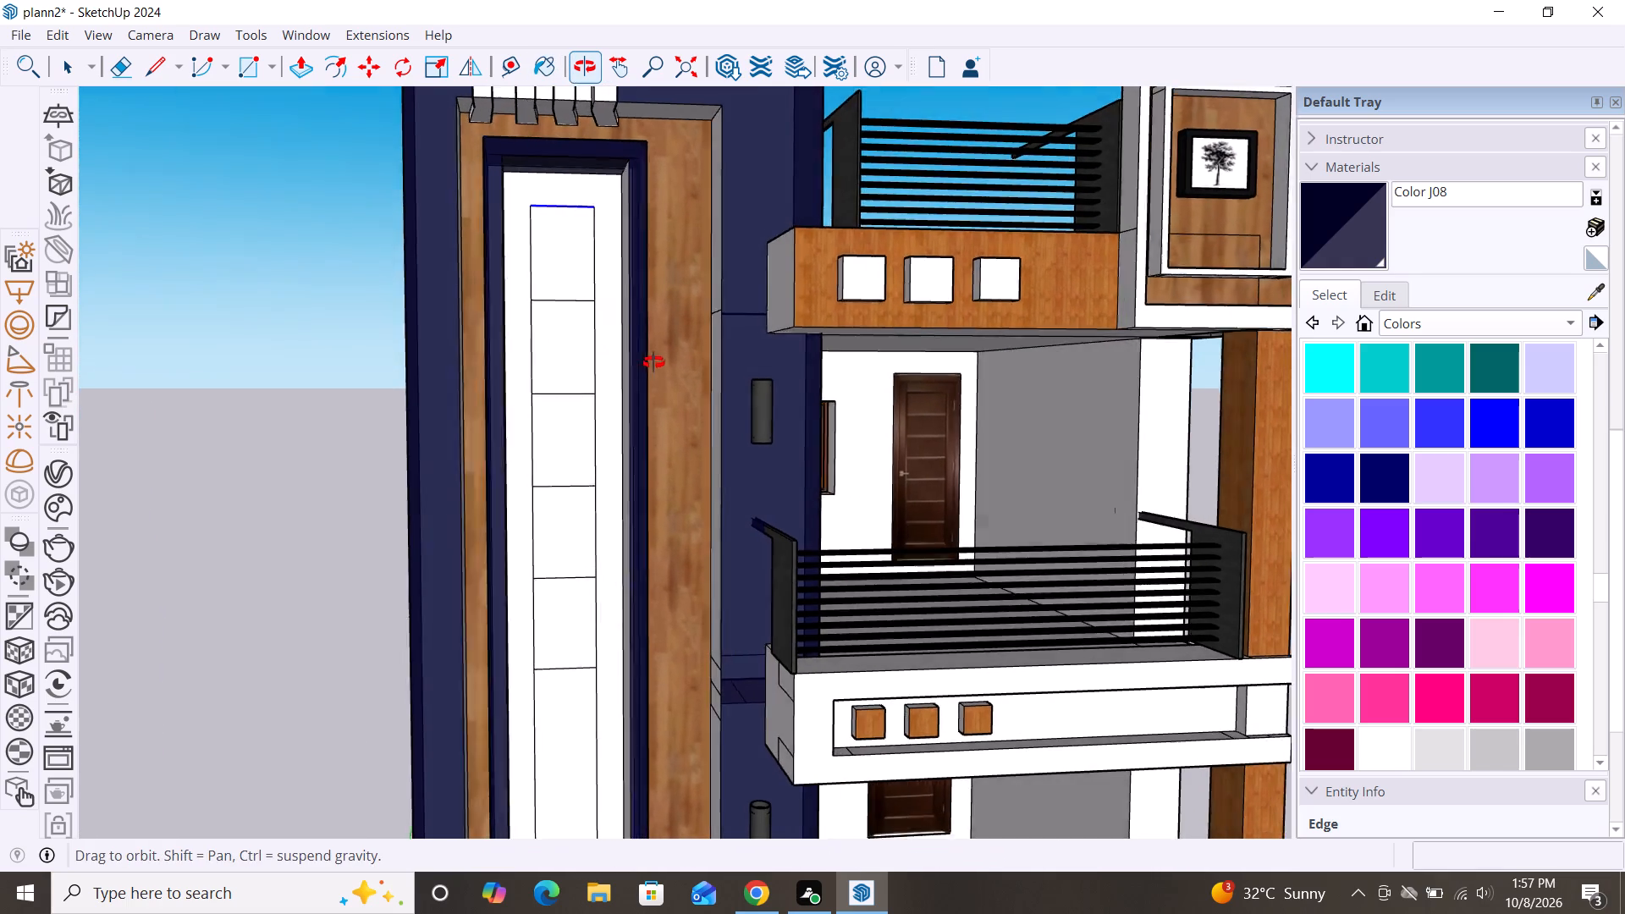
pyautogui.moveTo(653, 362); pyautogui.dragTo(712, 377, button='middle')
pyautogui.click(650, 296)
pyautogui.scroll(-2, 614, 219)
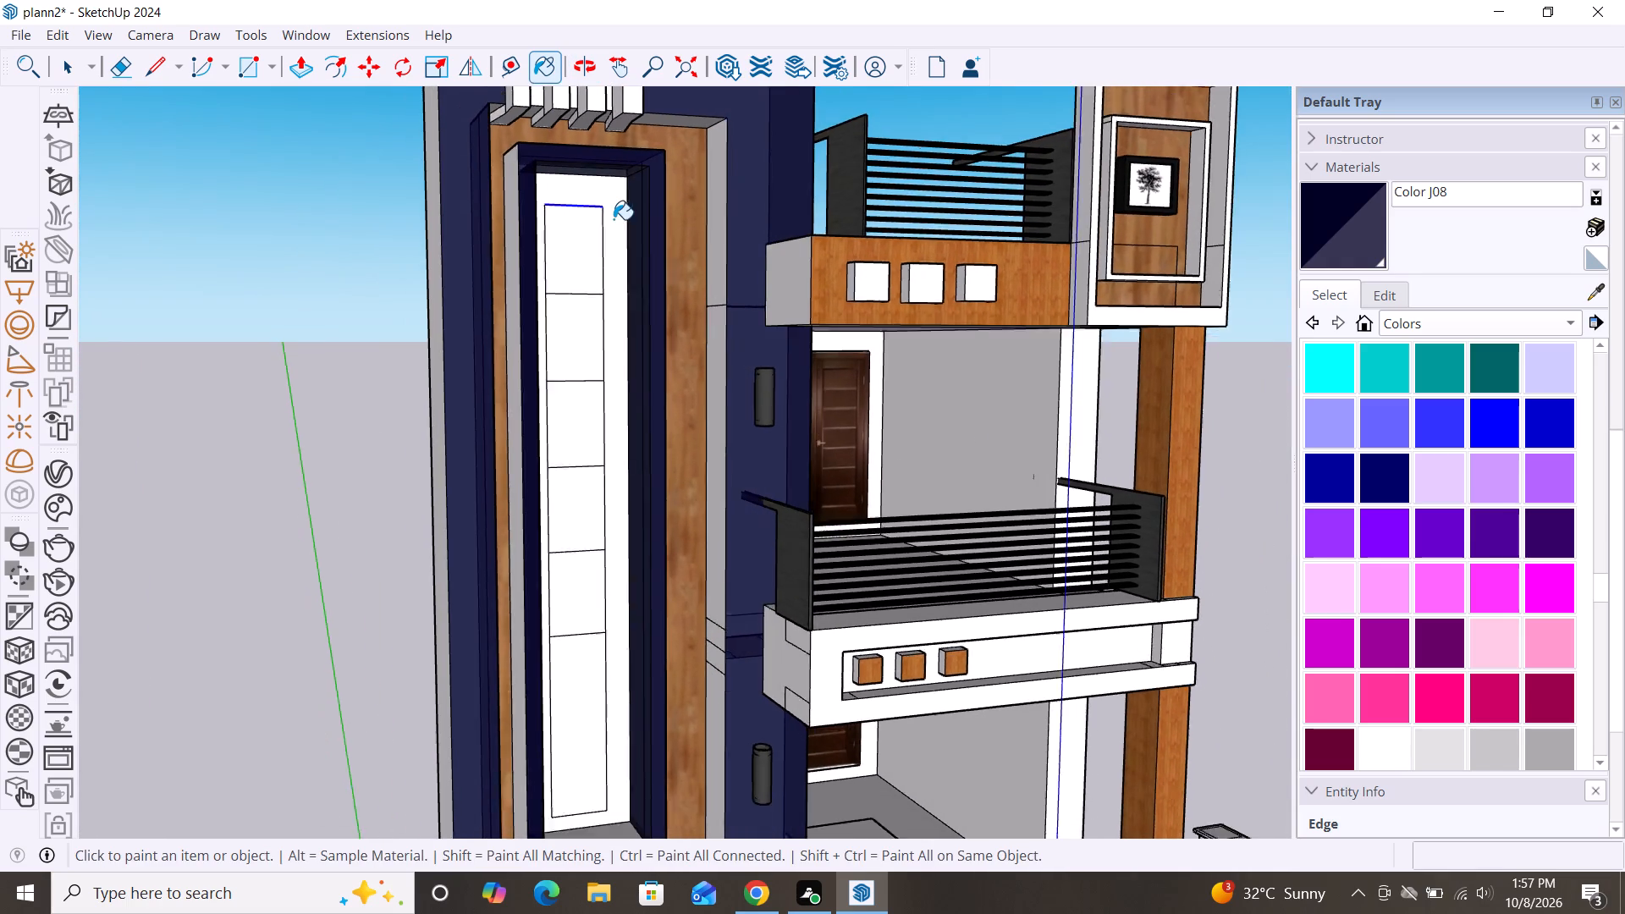
pyautogui.scroll(-5, 614, 219)
pyautogui.moveTo(617, 499); pyautogui.dragTo(490, 526, button='middle')
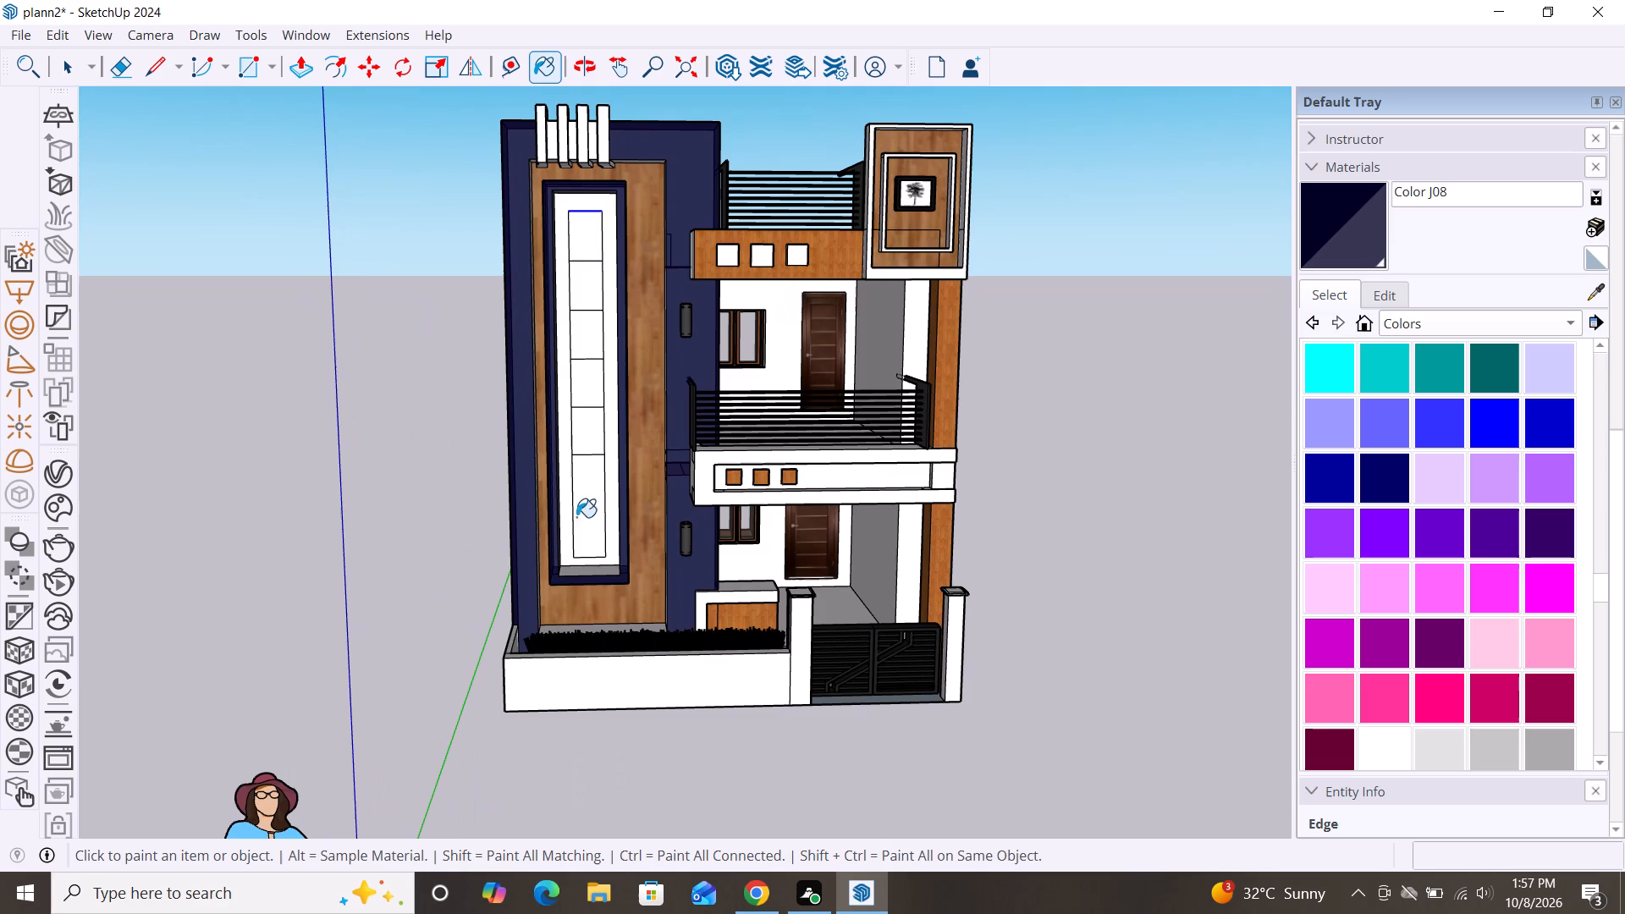
pyautogui.click(598, 569)
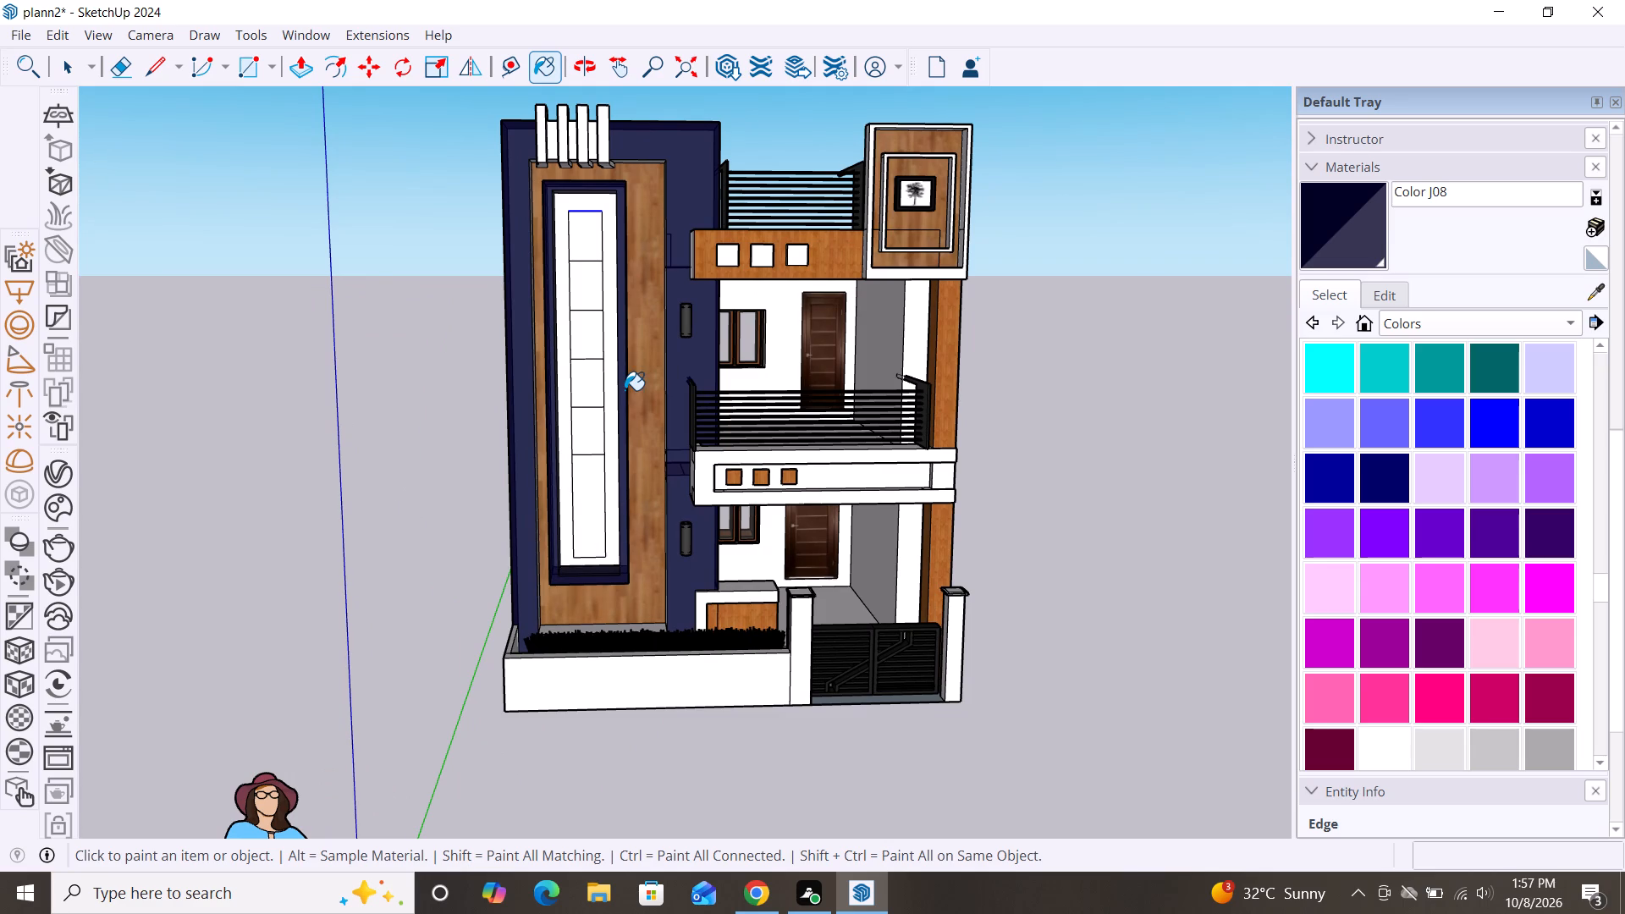
pyautogui.scroll(-3, 625, 390)
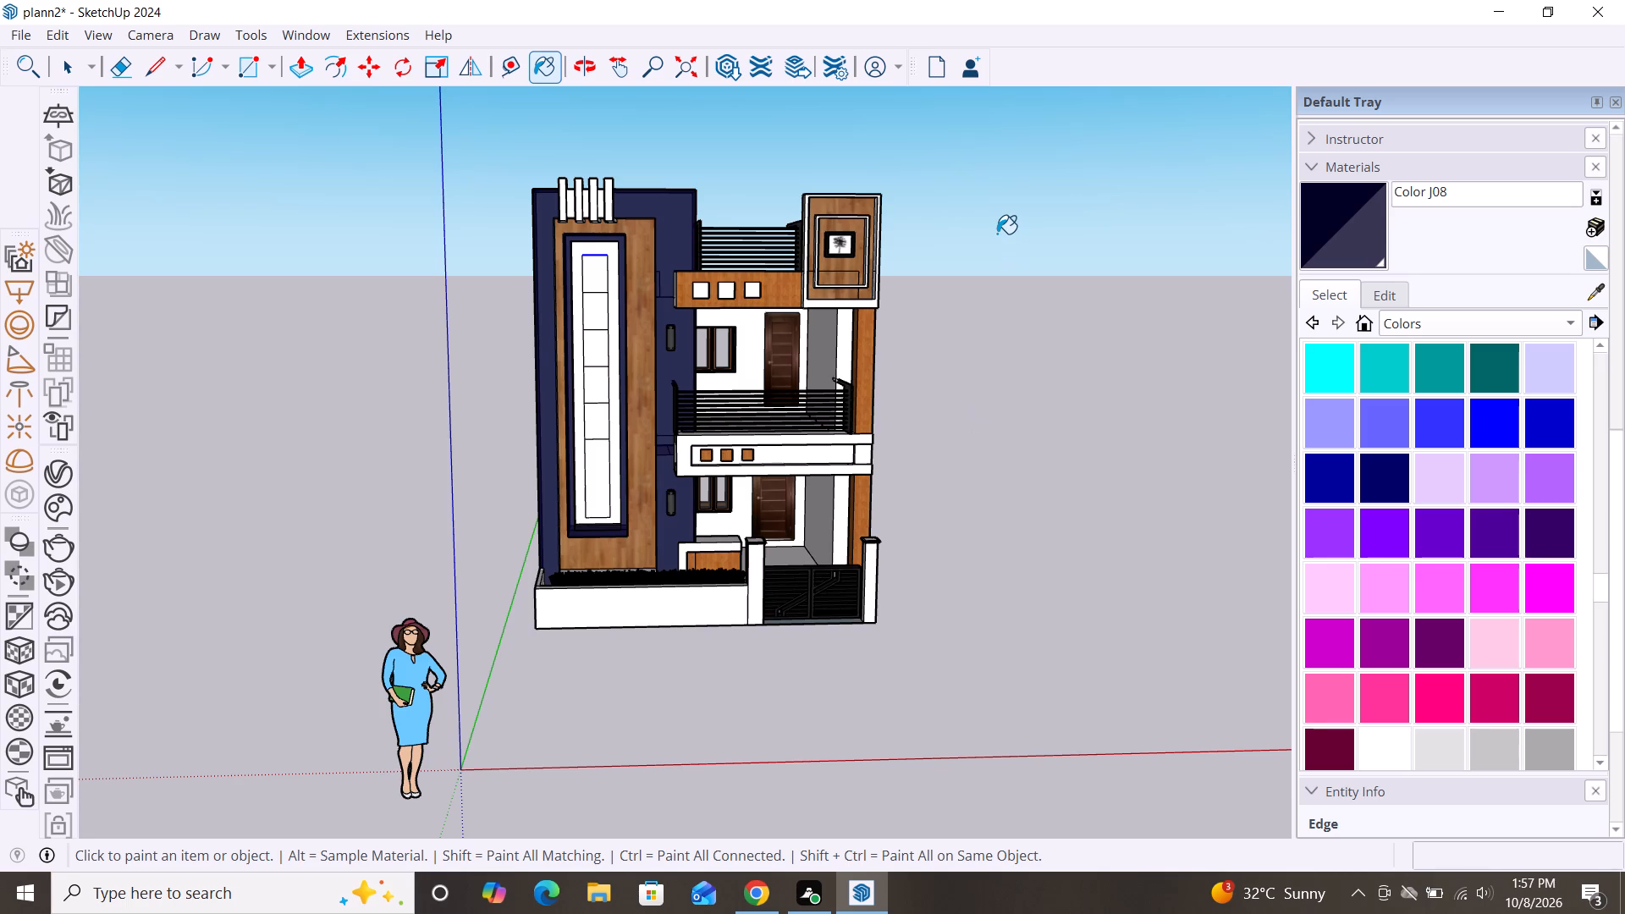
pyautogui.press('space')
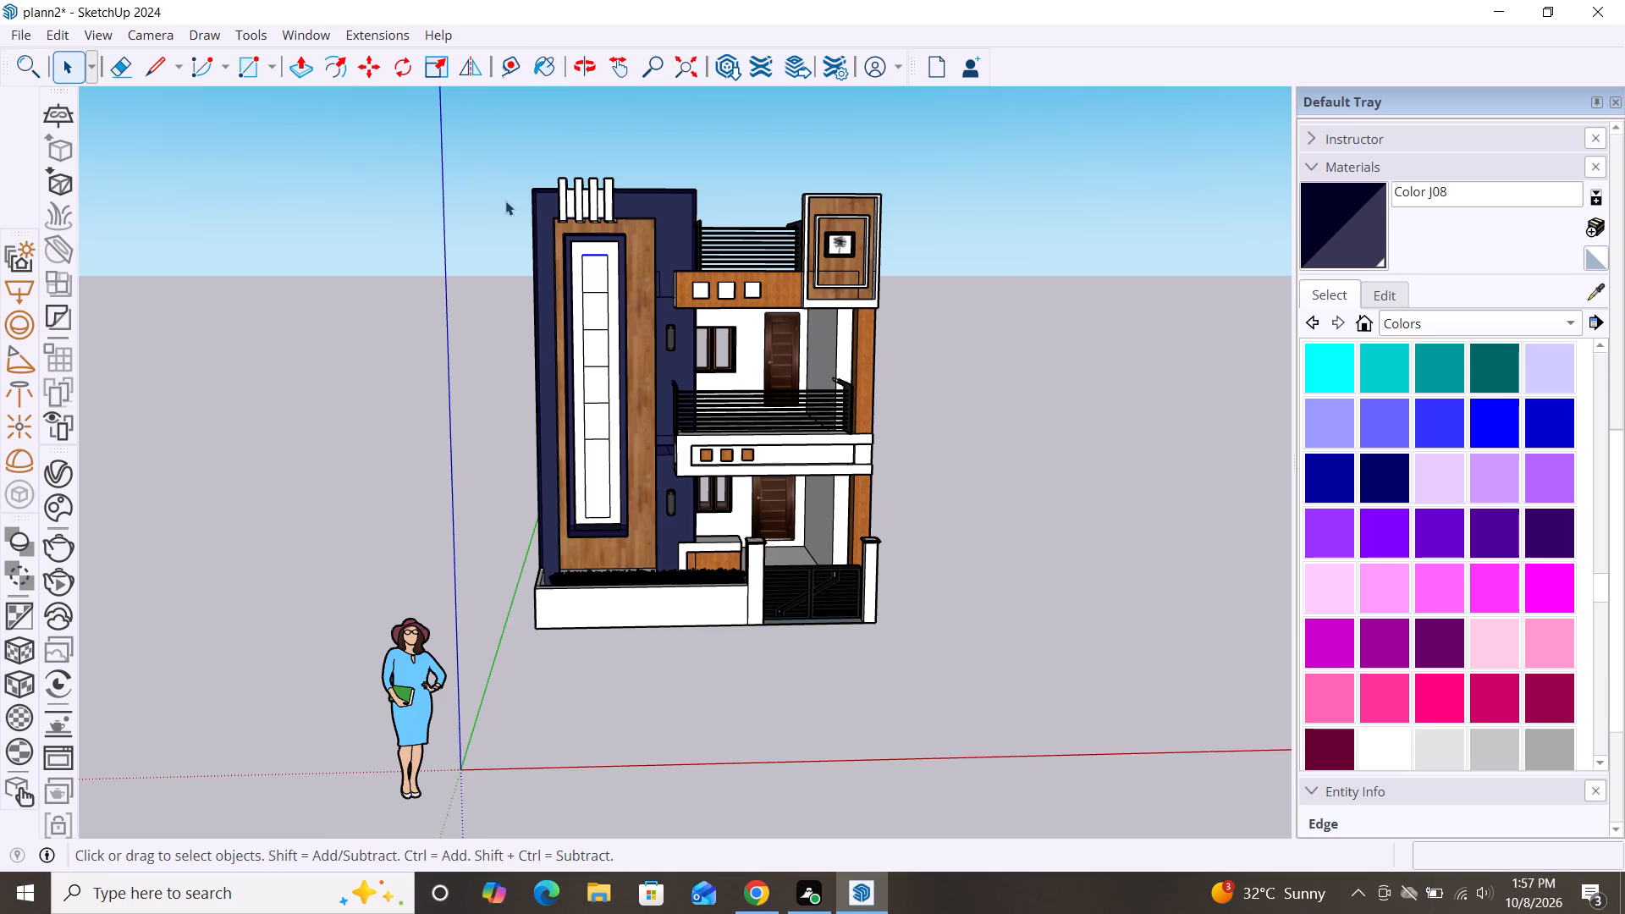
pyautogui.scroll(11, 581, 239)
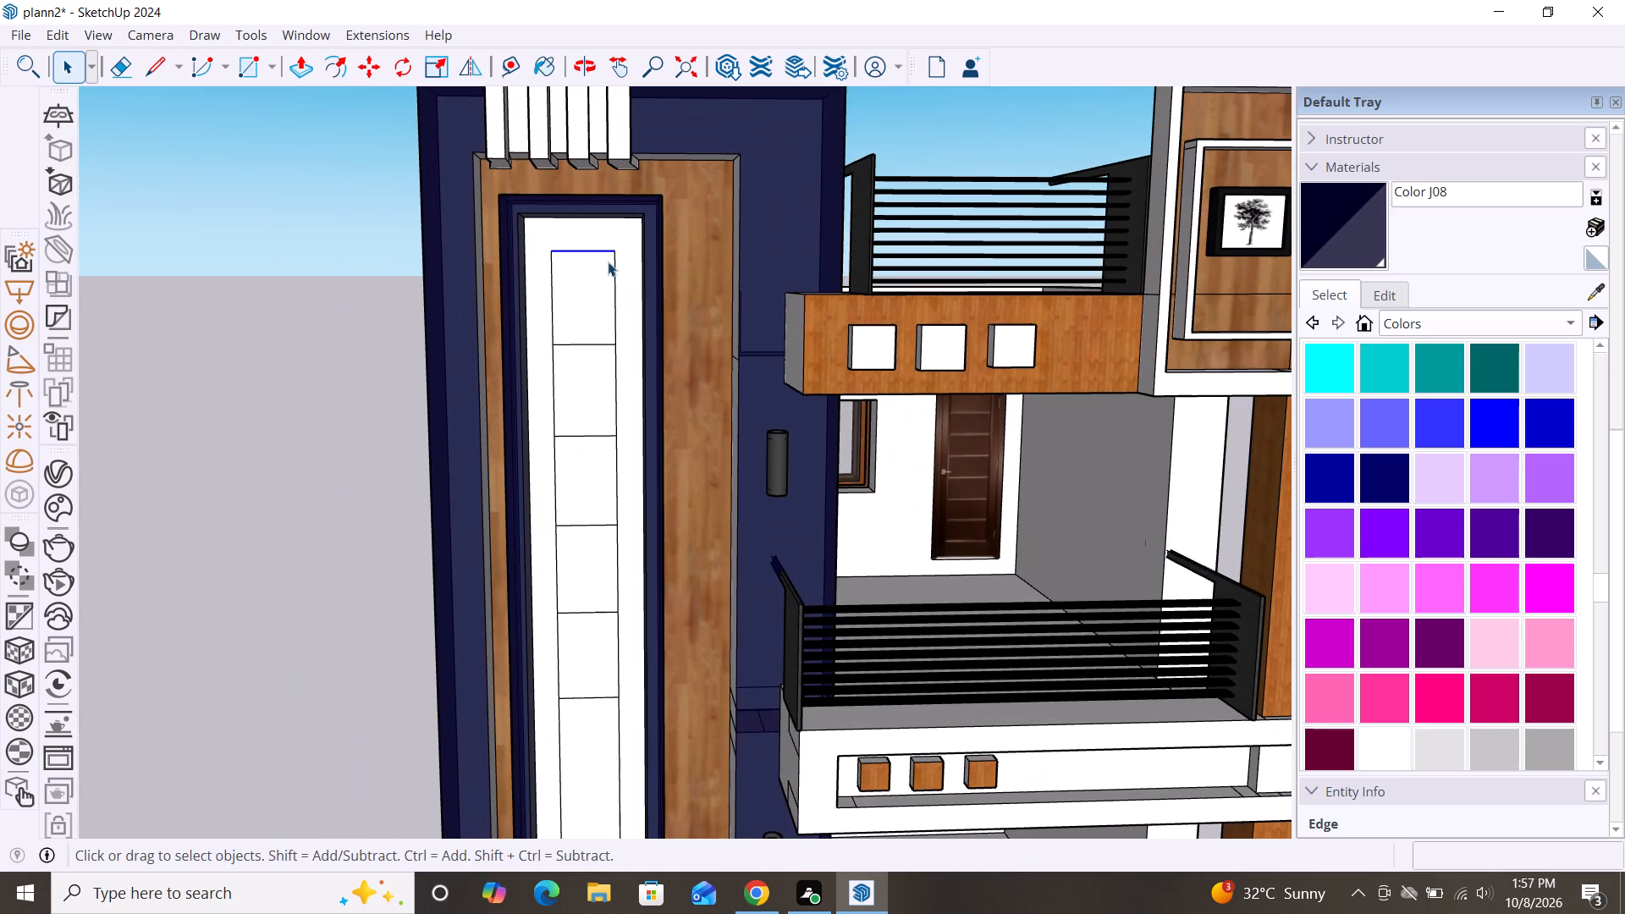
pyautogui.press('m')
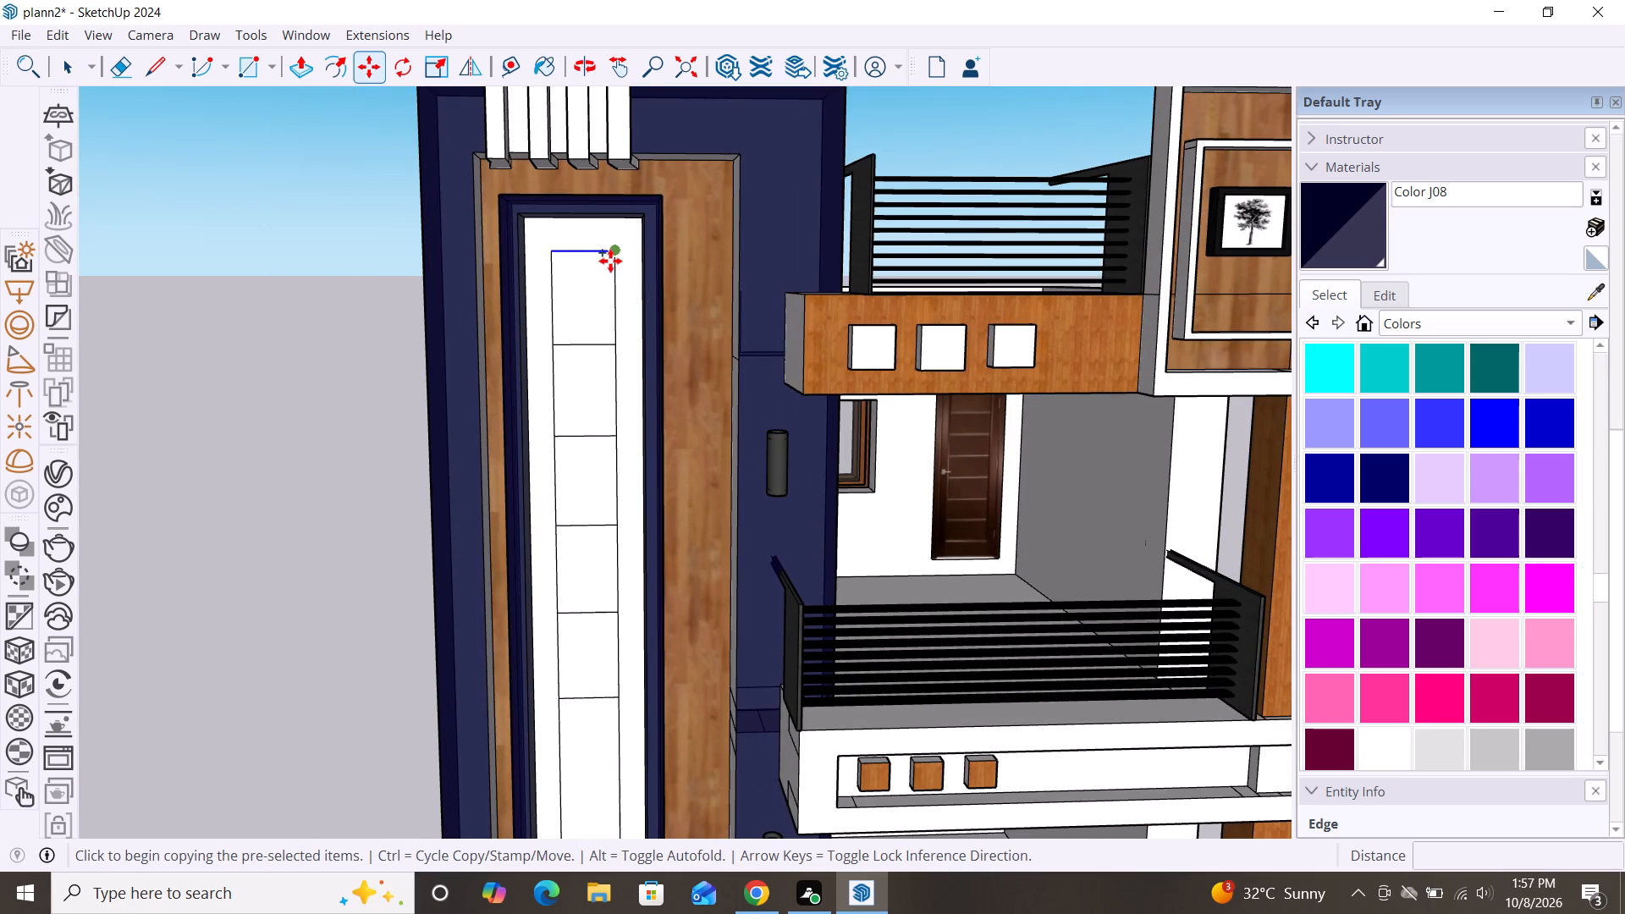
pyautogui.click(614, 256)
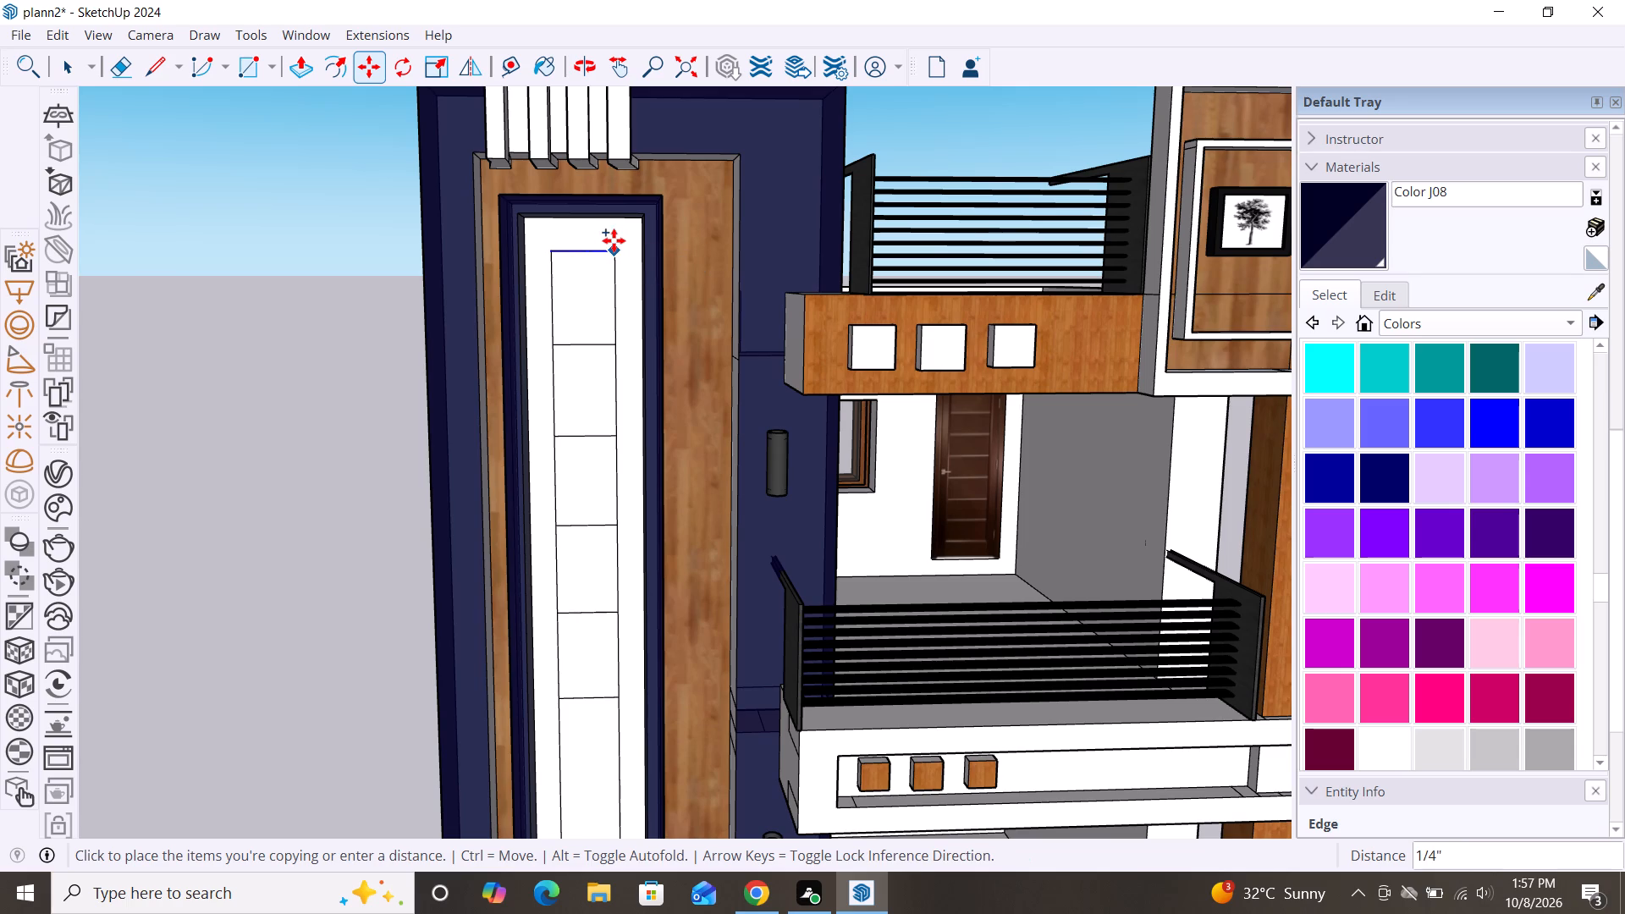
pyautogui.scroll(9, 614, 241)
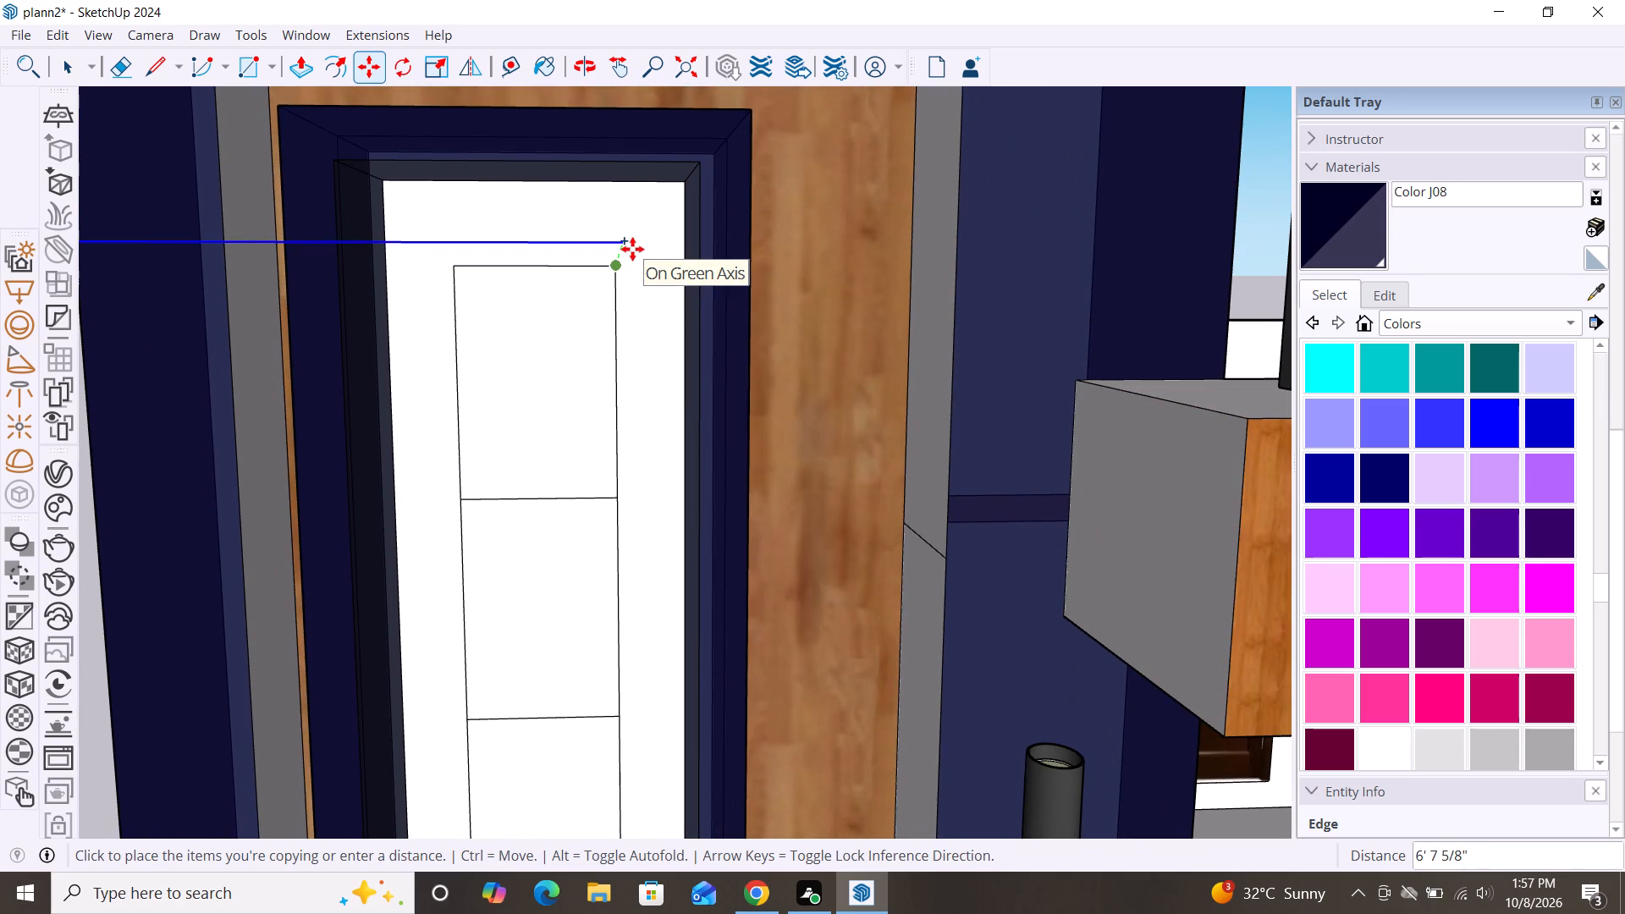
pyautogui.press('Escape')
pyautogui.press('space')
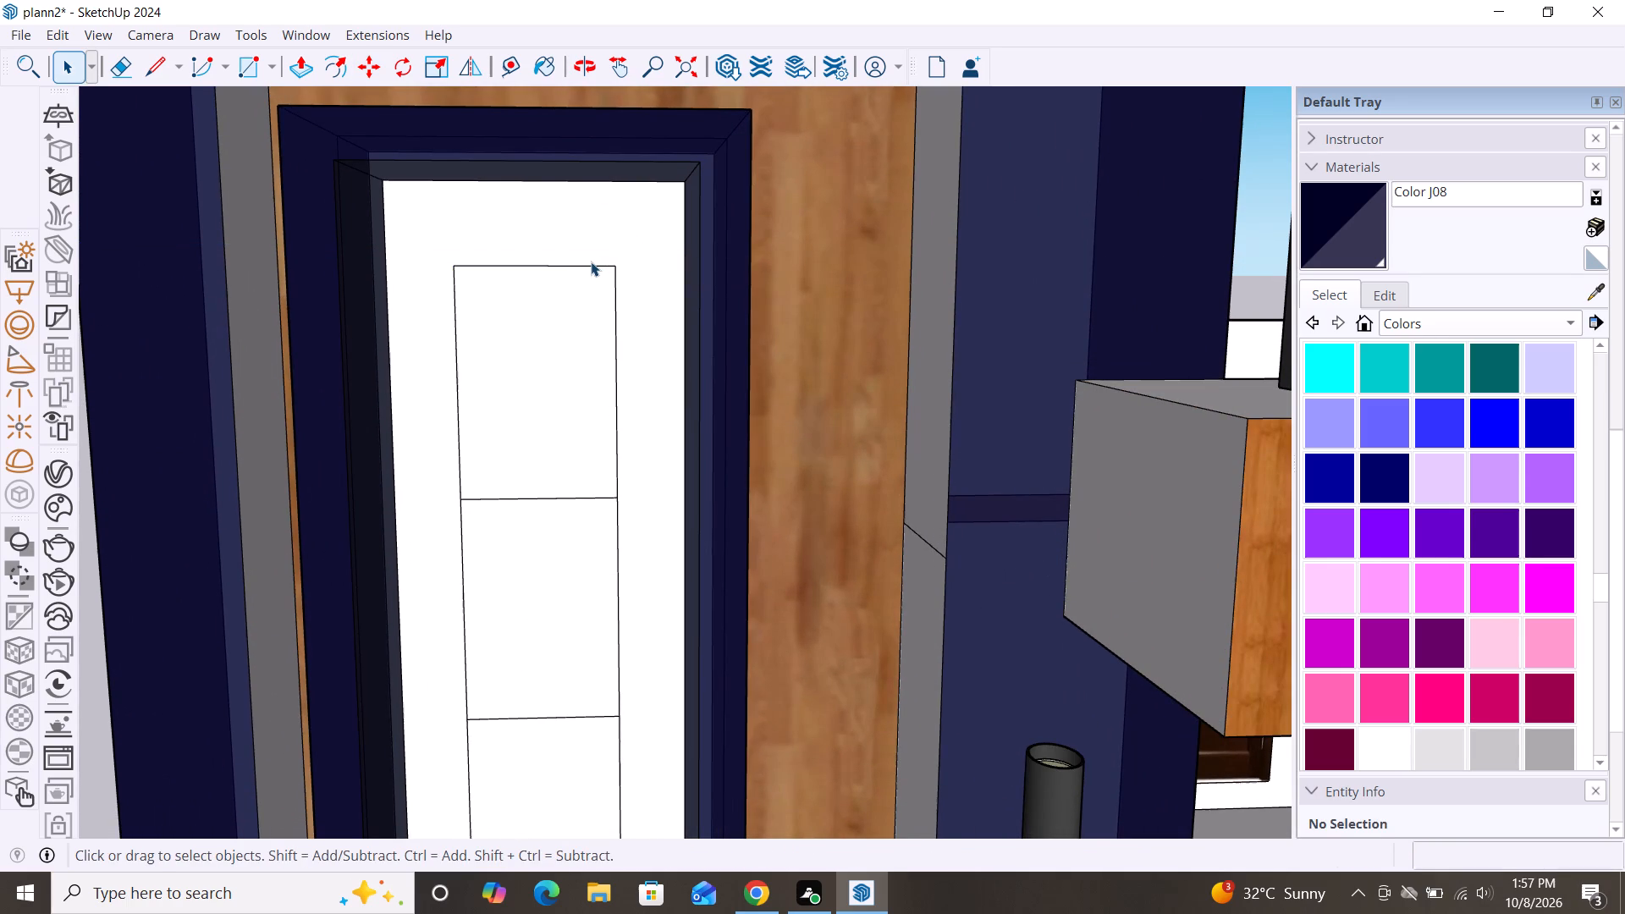
# Copy the top edge of the divided rectangle in the tower's white panel about 3 7/16" upward.
pyautogui.click(593, 266)
pyautogui.press('m')
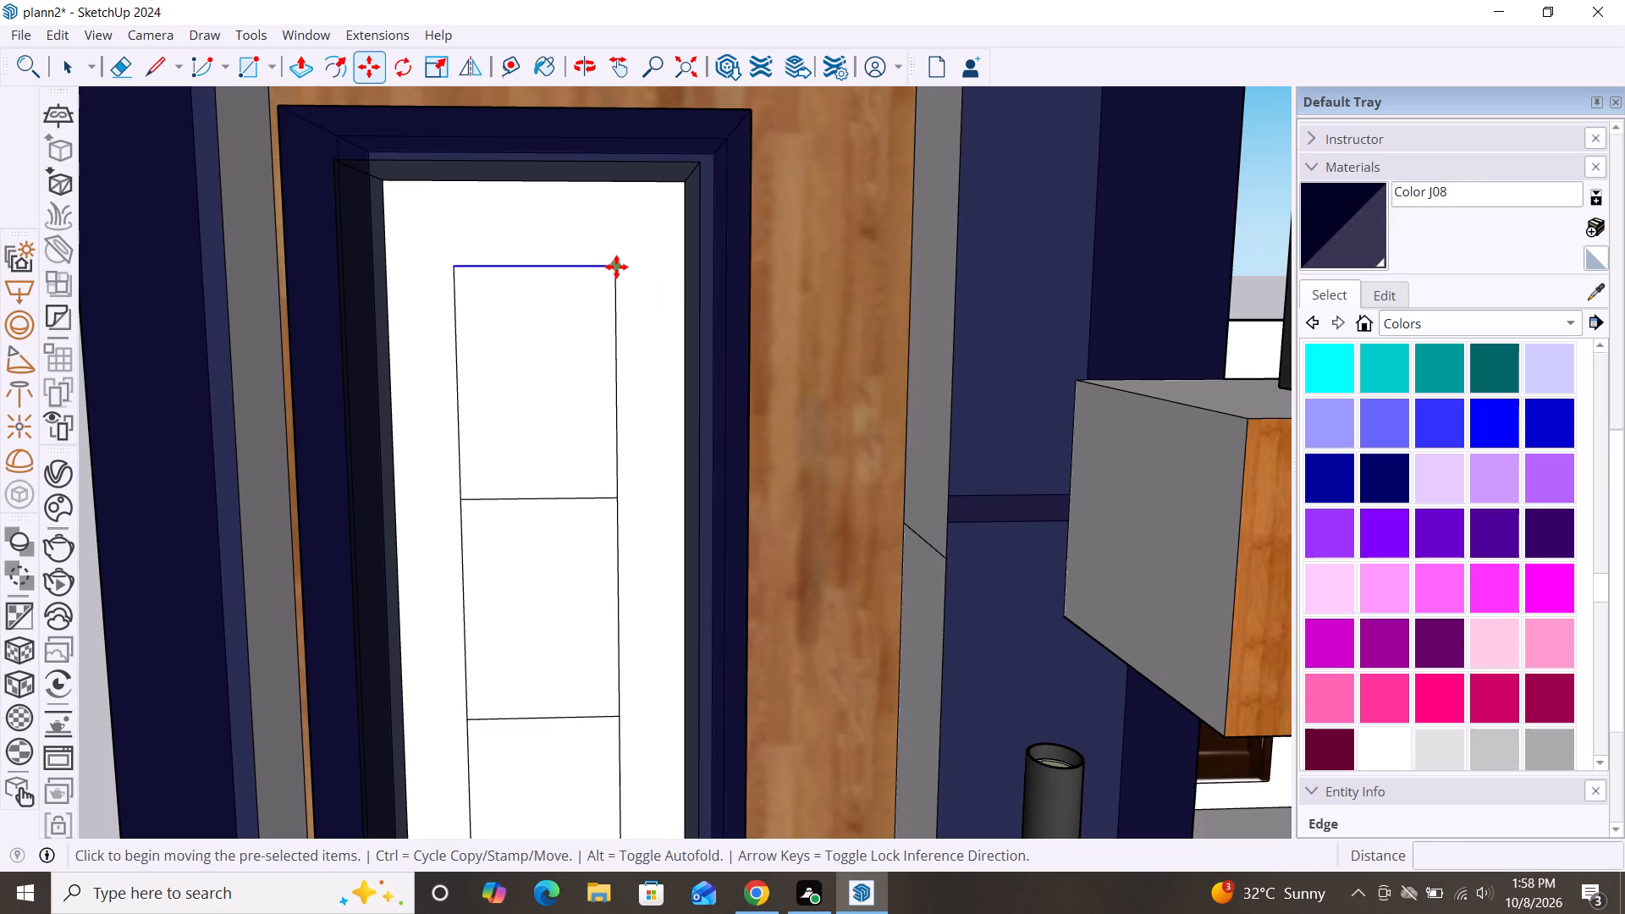
pyautogui.click(616, 267)
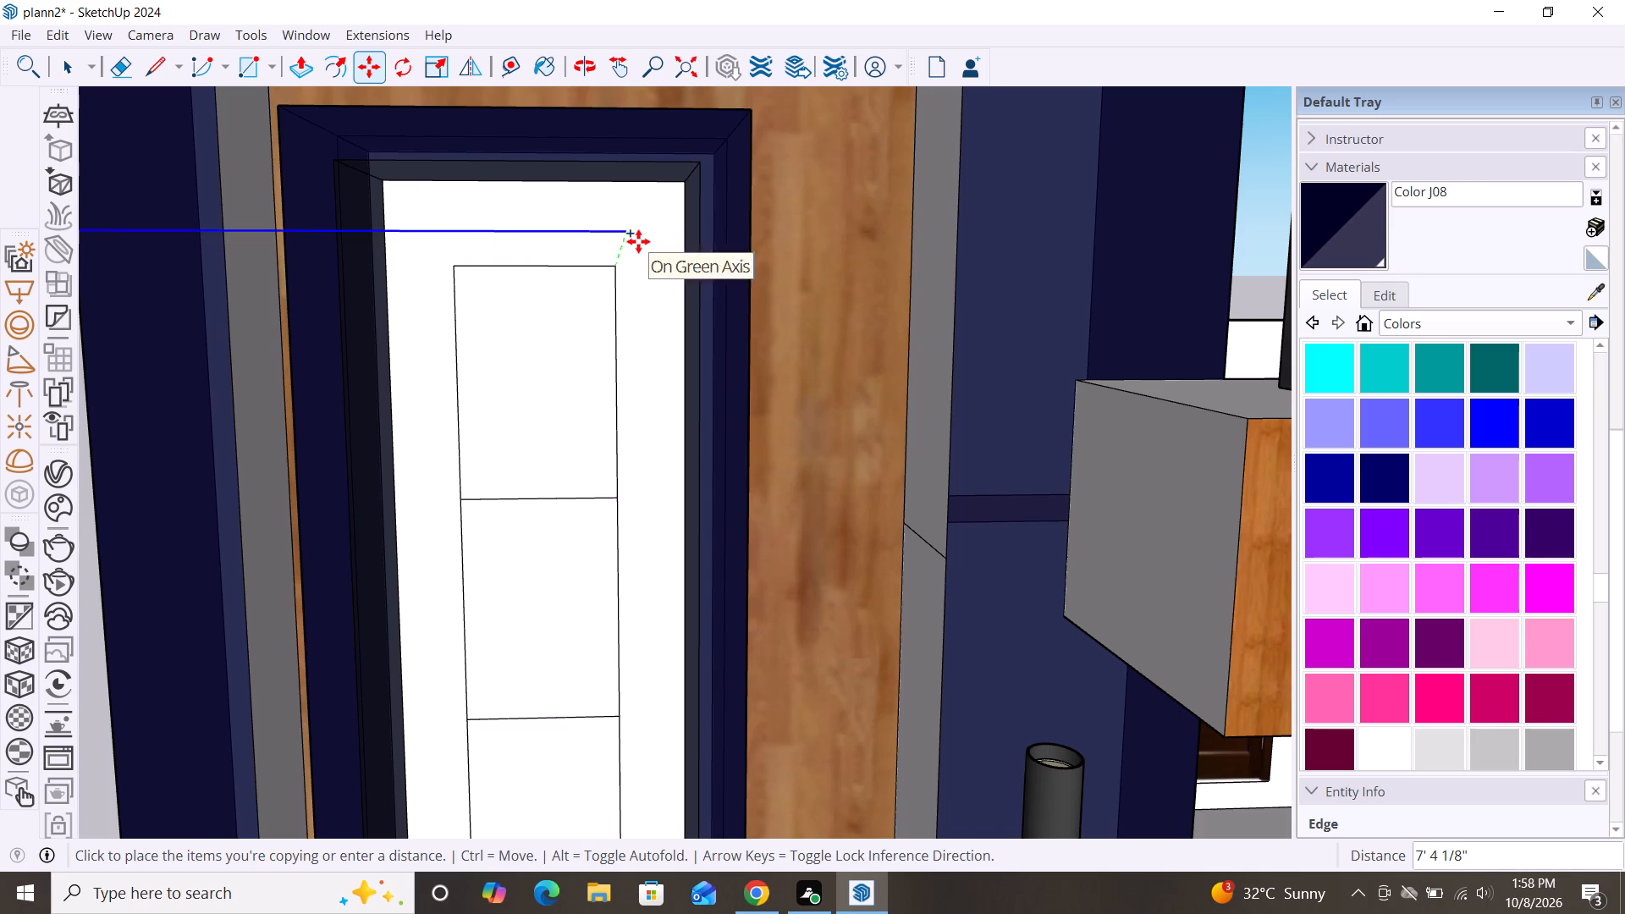
pyautogui.scroll(11, 648, 241)
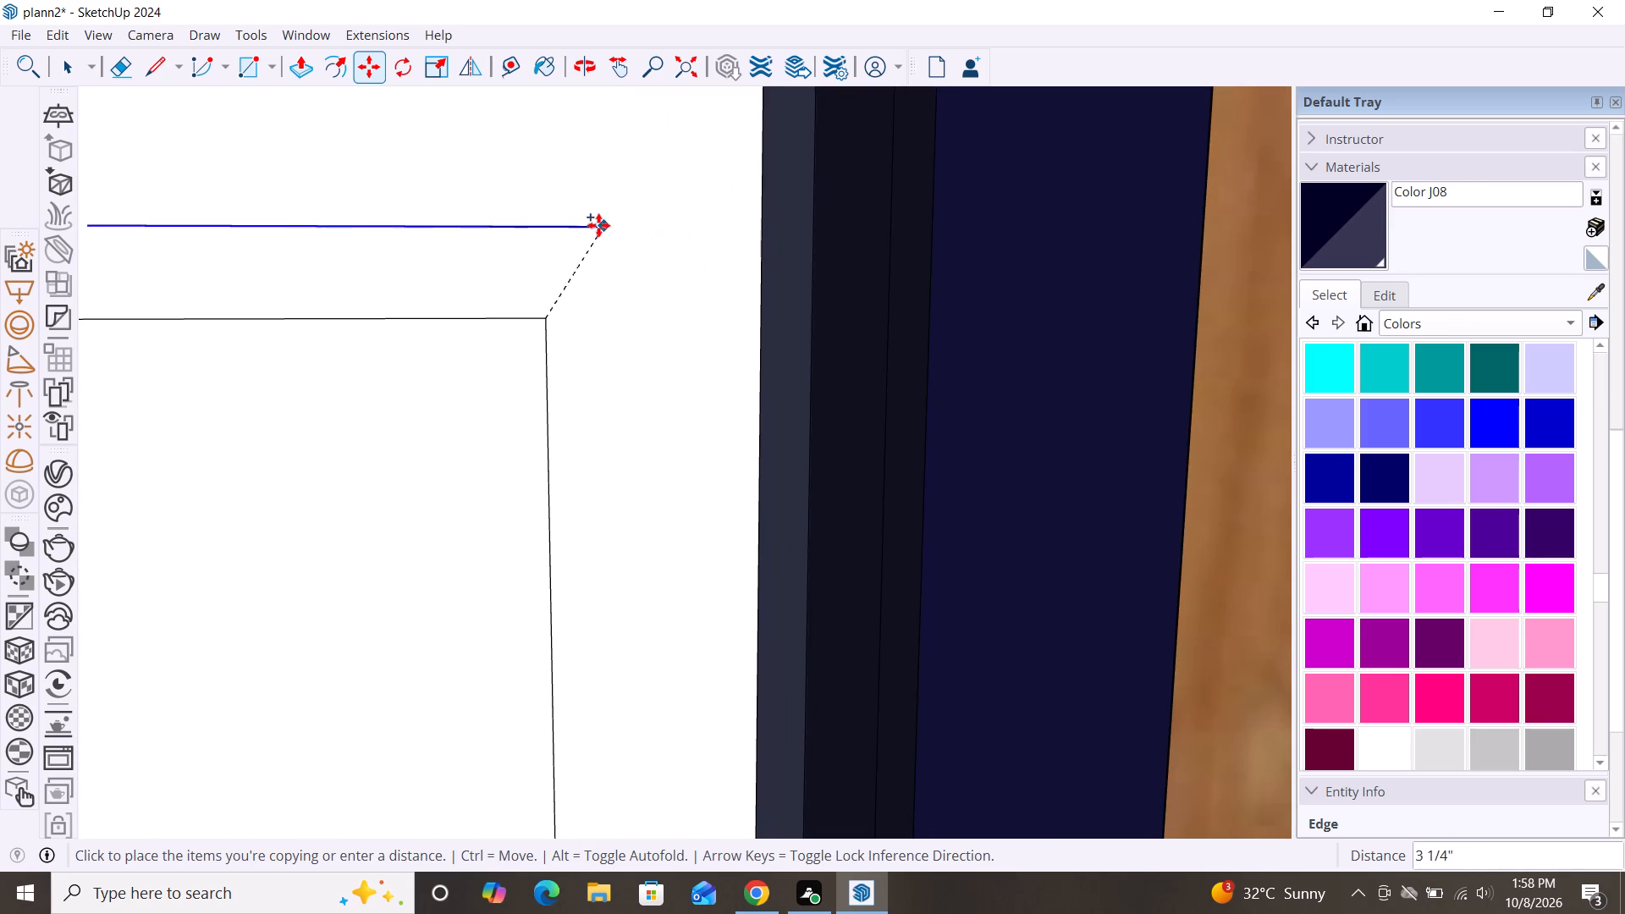
pyautogui.click(548, 204)
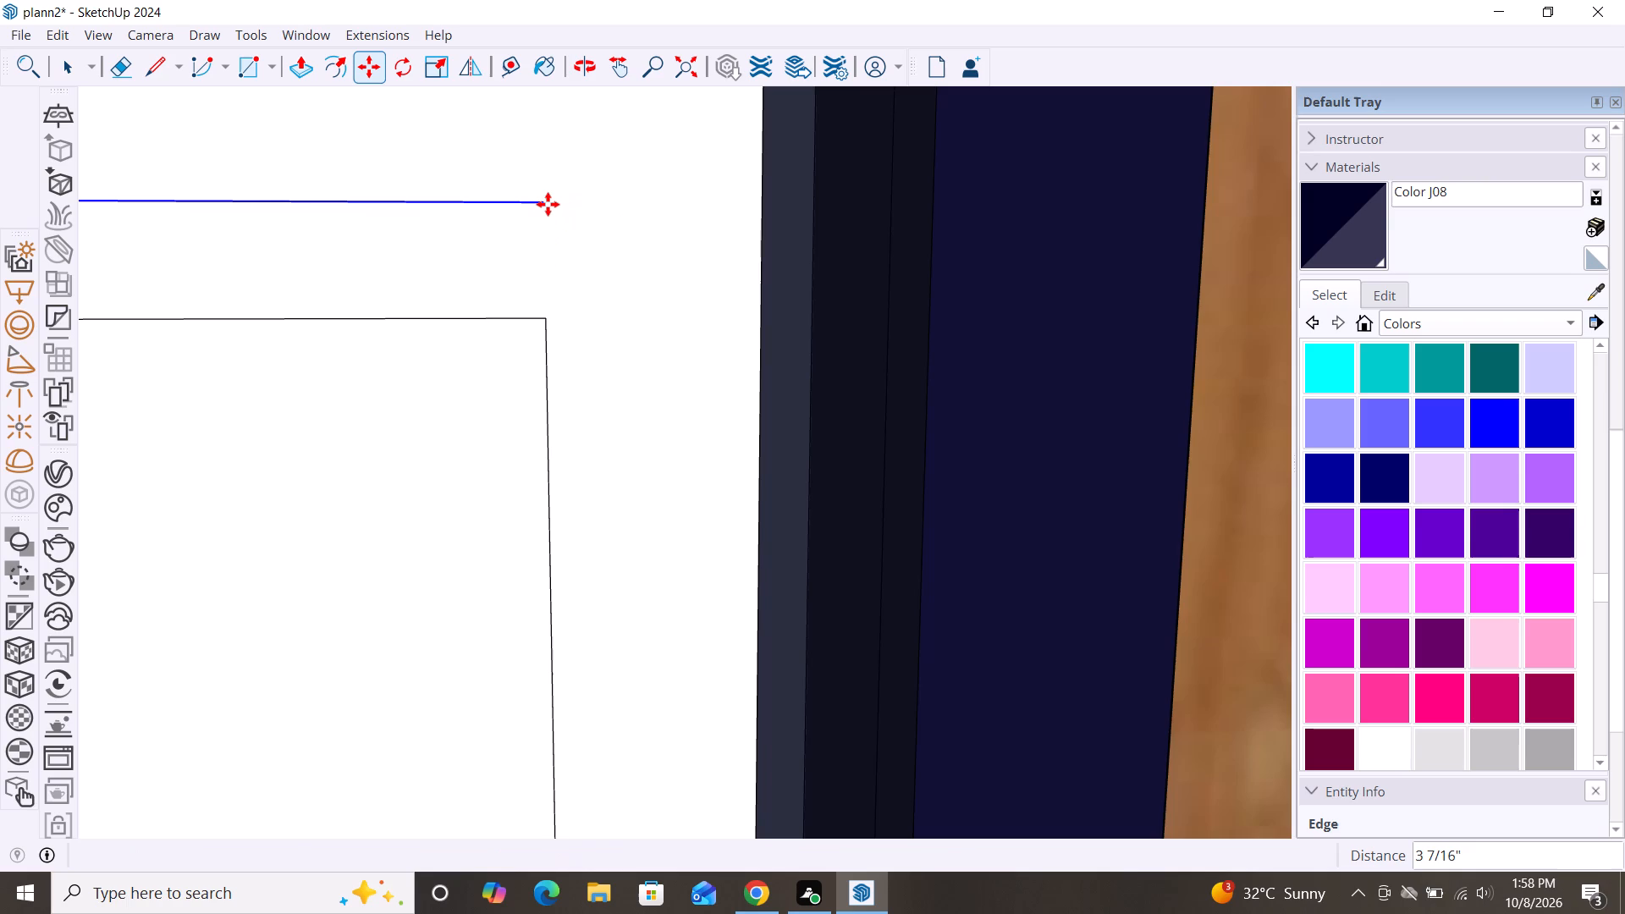
pyautogui.scroll(-7, 565, 184)
pyautogui.press('space')
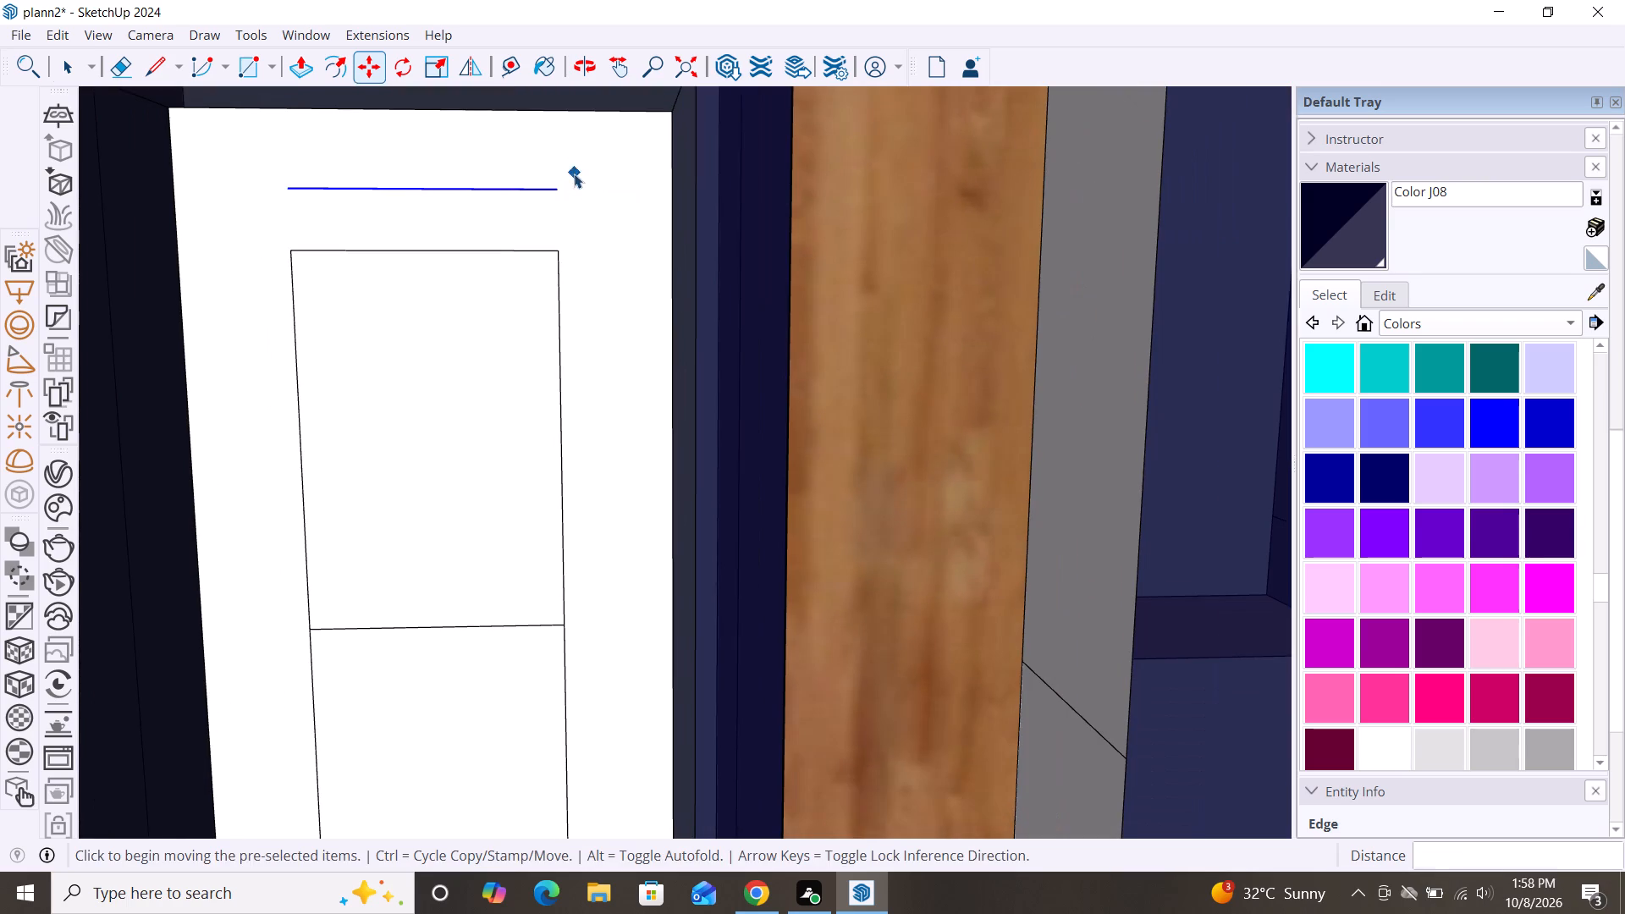
# Copy the right edge of the rectangle's topmost division about 2 3/8" outward across the white panel.
pyautogui.click(559, 353)
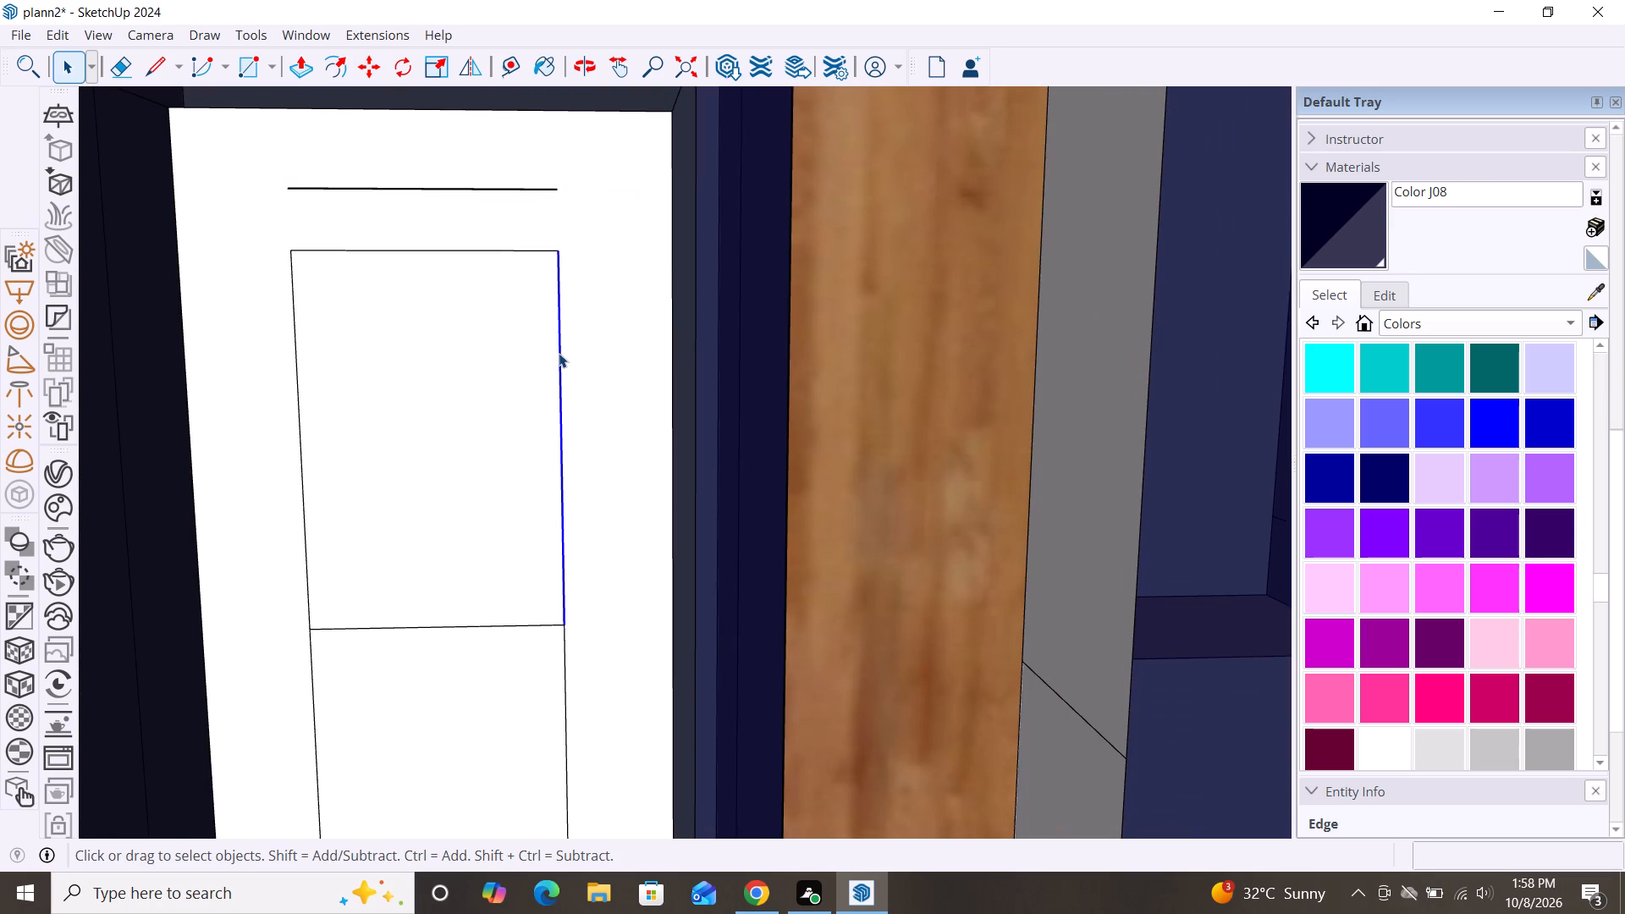
pyautogui.press('m')
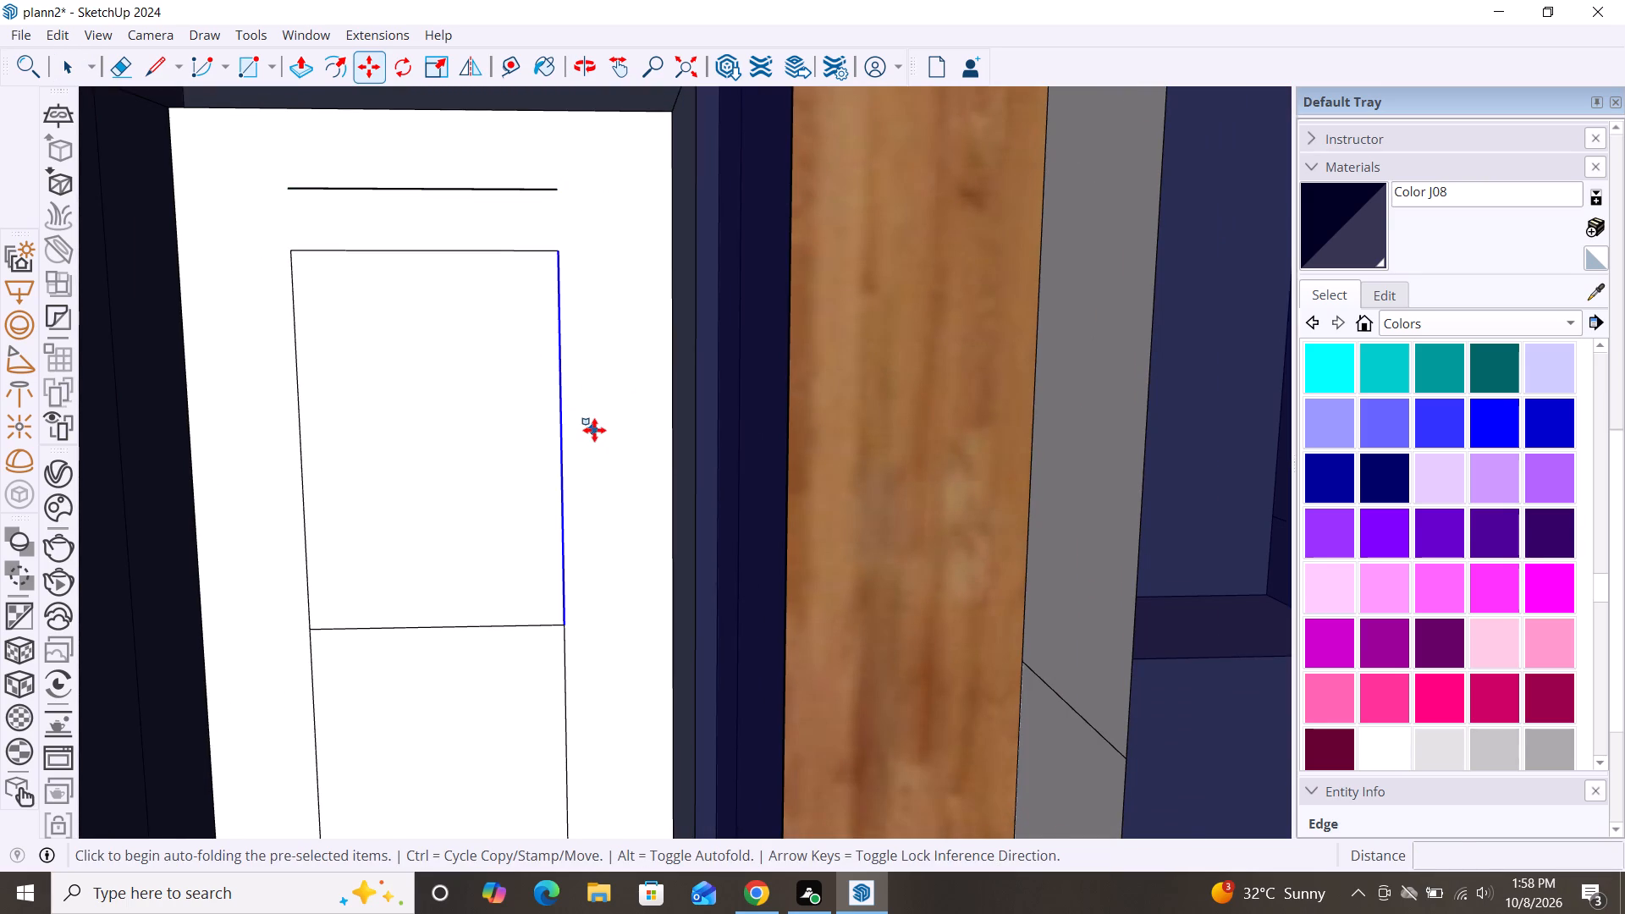
pyautogui.click(566, 622)
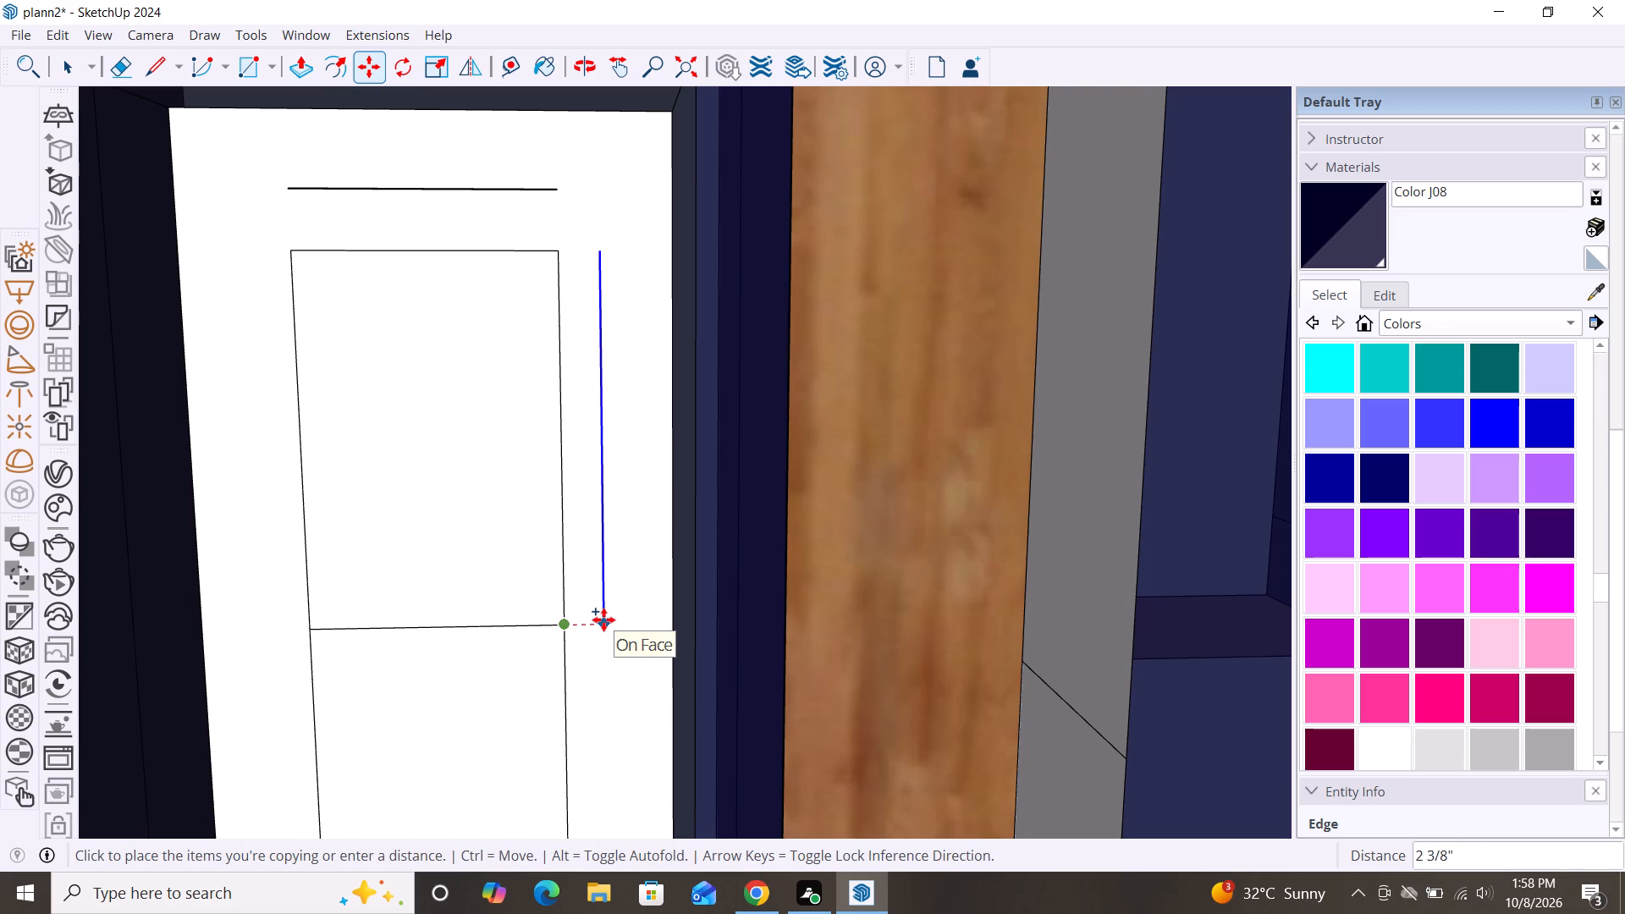
pyautogui.click(603, 619)
# Move the copied vertical edge about 11/16" back toward the divided rectangle.
pyautogui.scroll(-1, 488, 92)
pyautogui.scroll(-3, 517, 216)
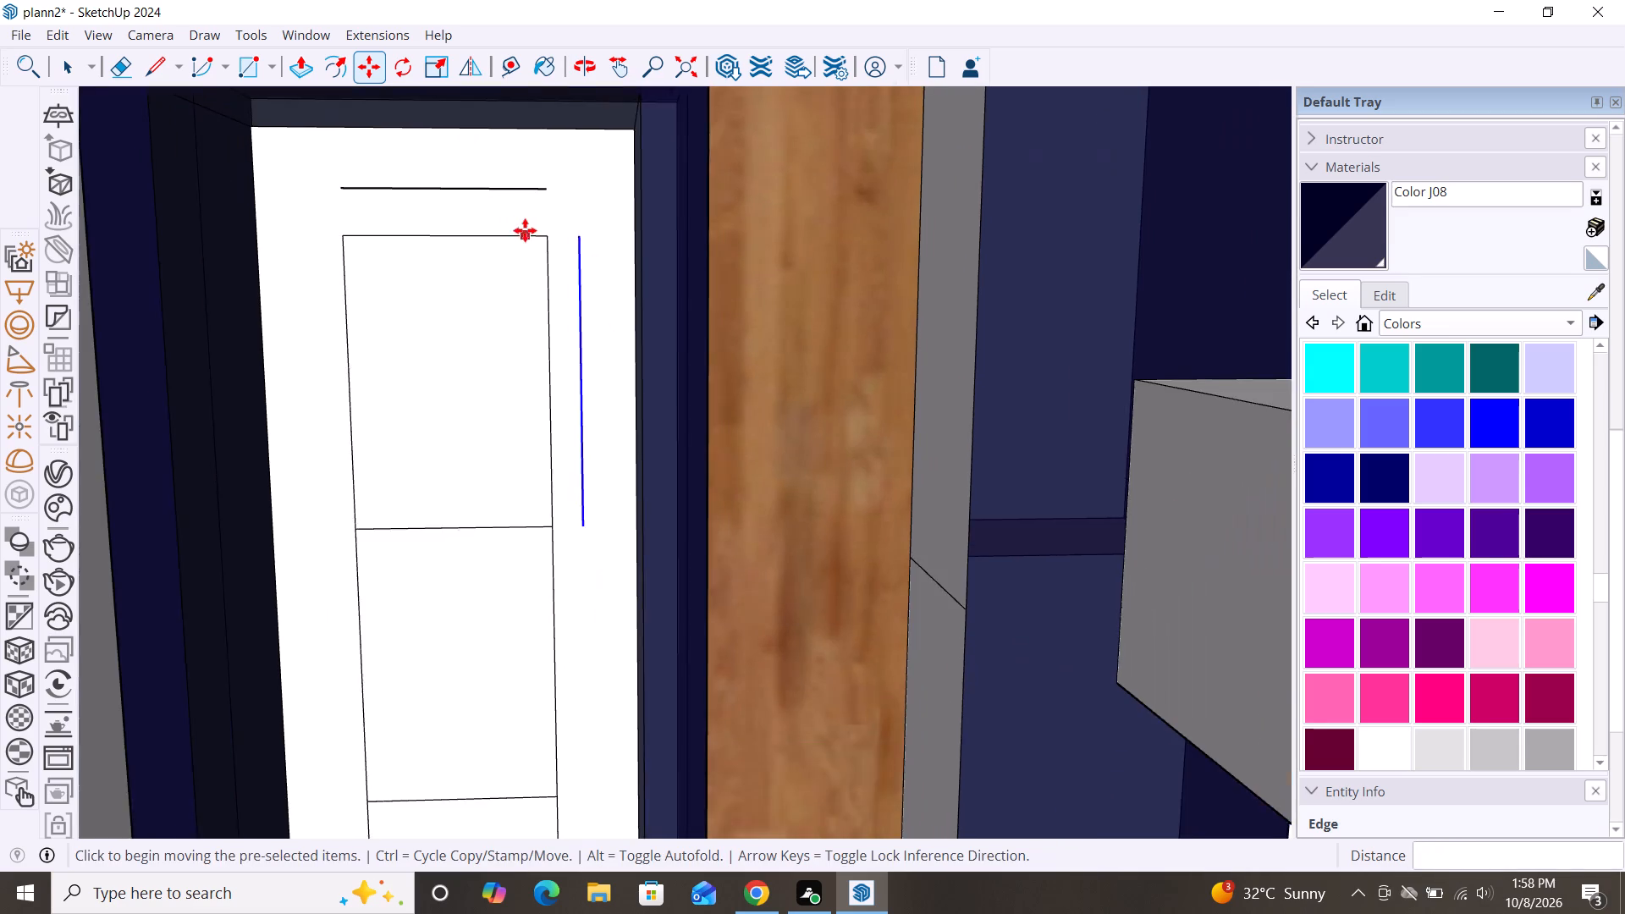
pyautogui.scroll(-9, 544, 228)
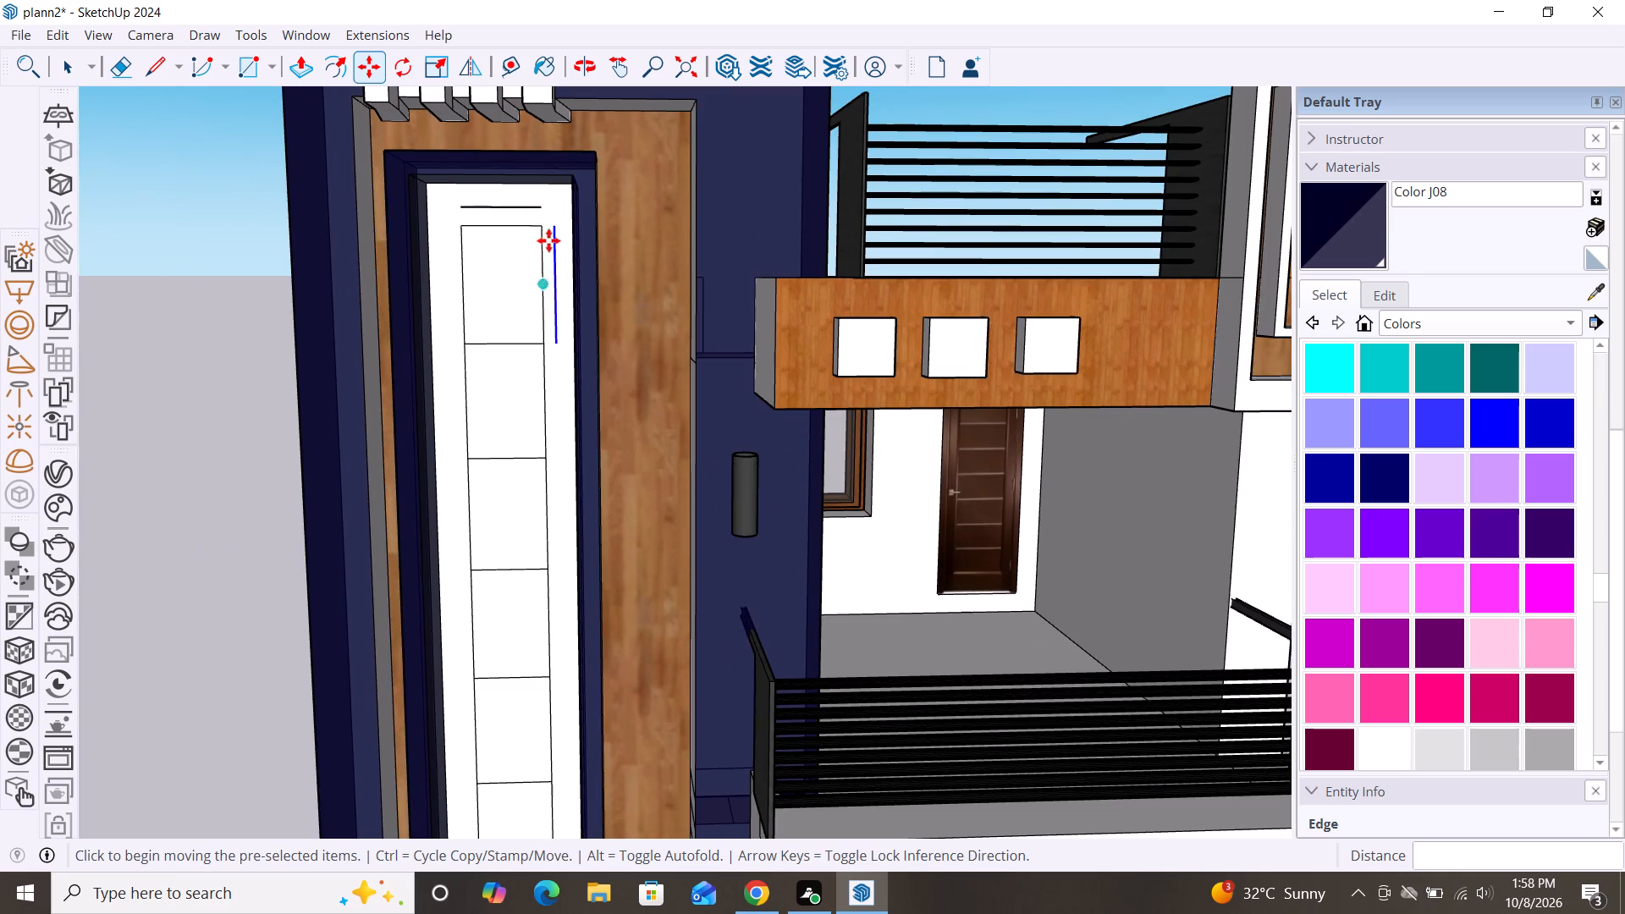
pyautogui.scroll(8, 548, 206)
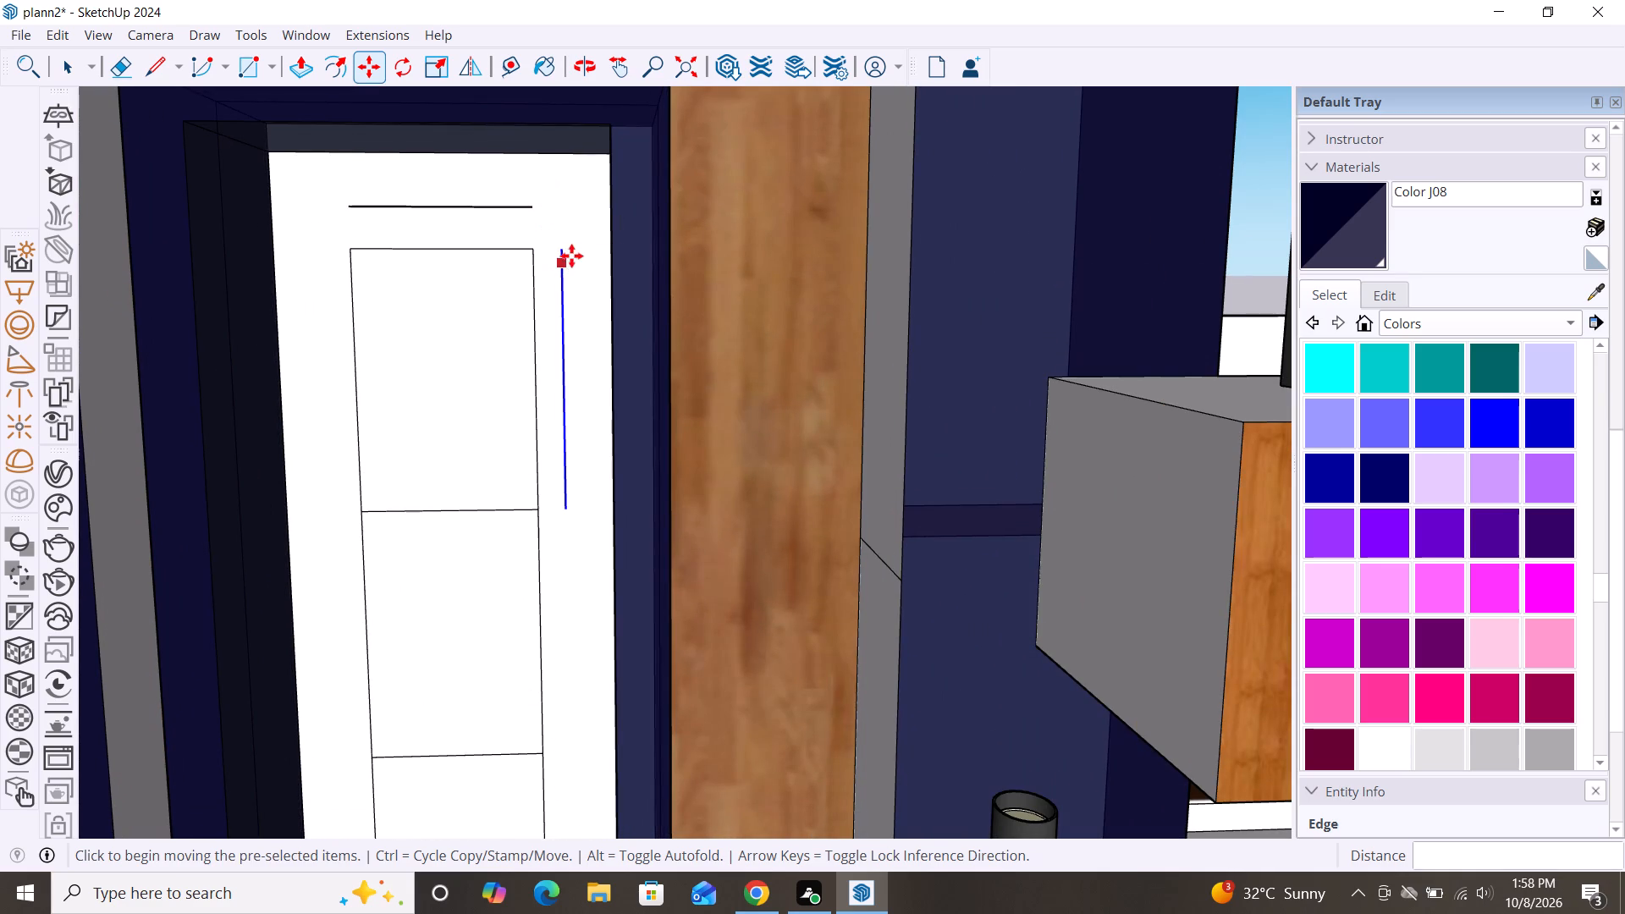
pyautogui.click(563, 255)
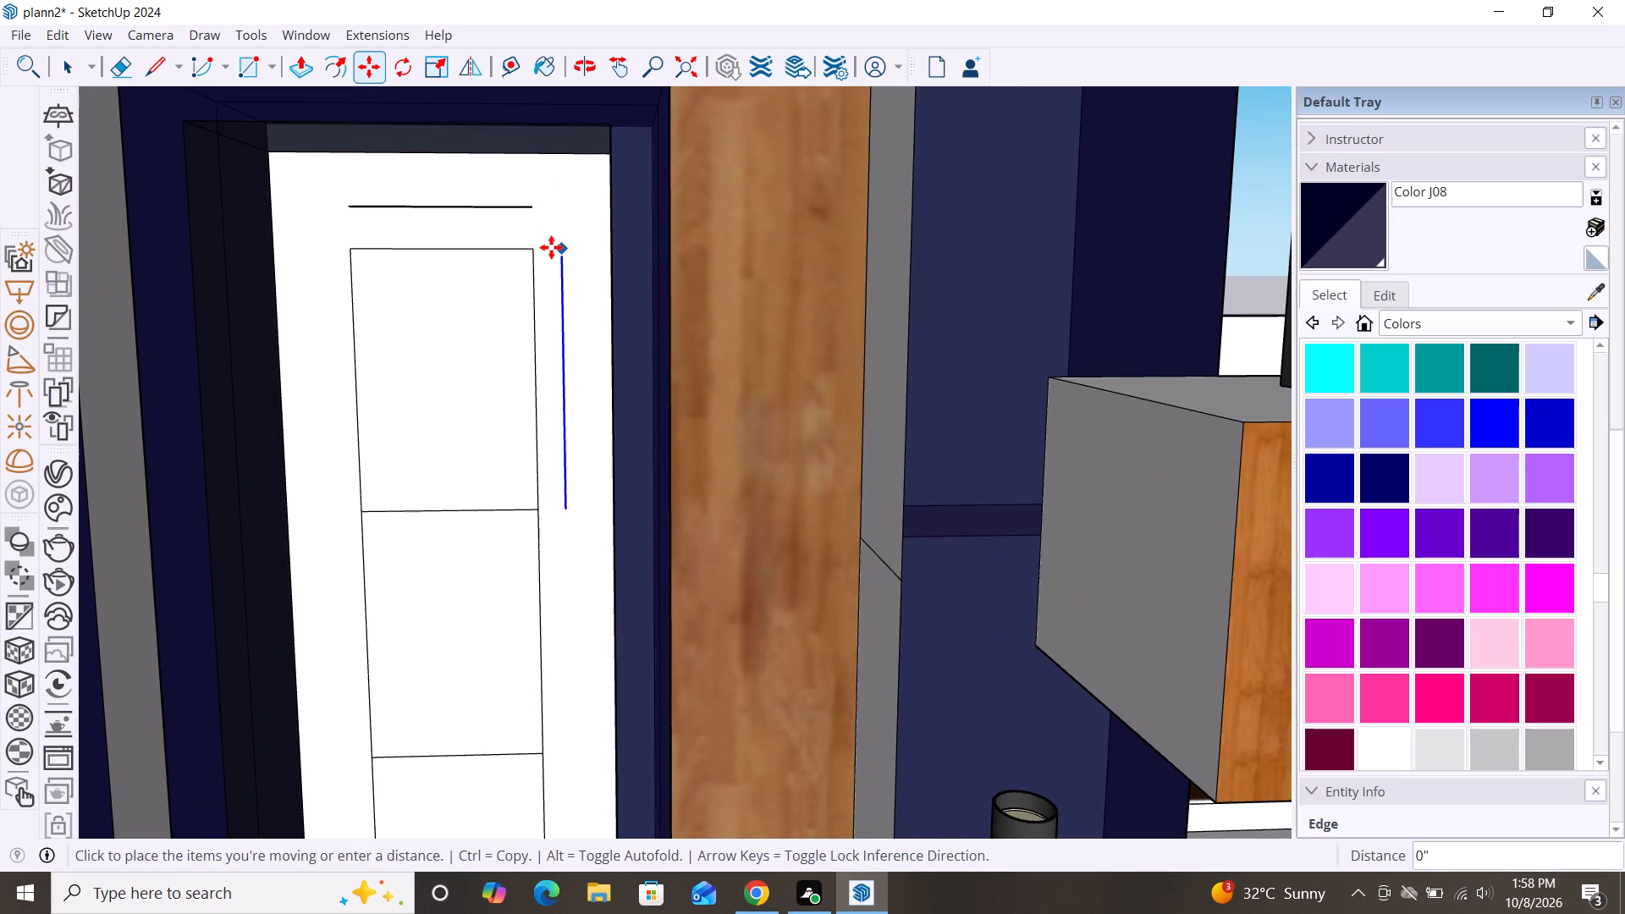
pyautogui.scroll(5, 551, 252)
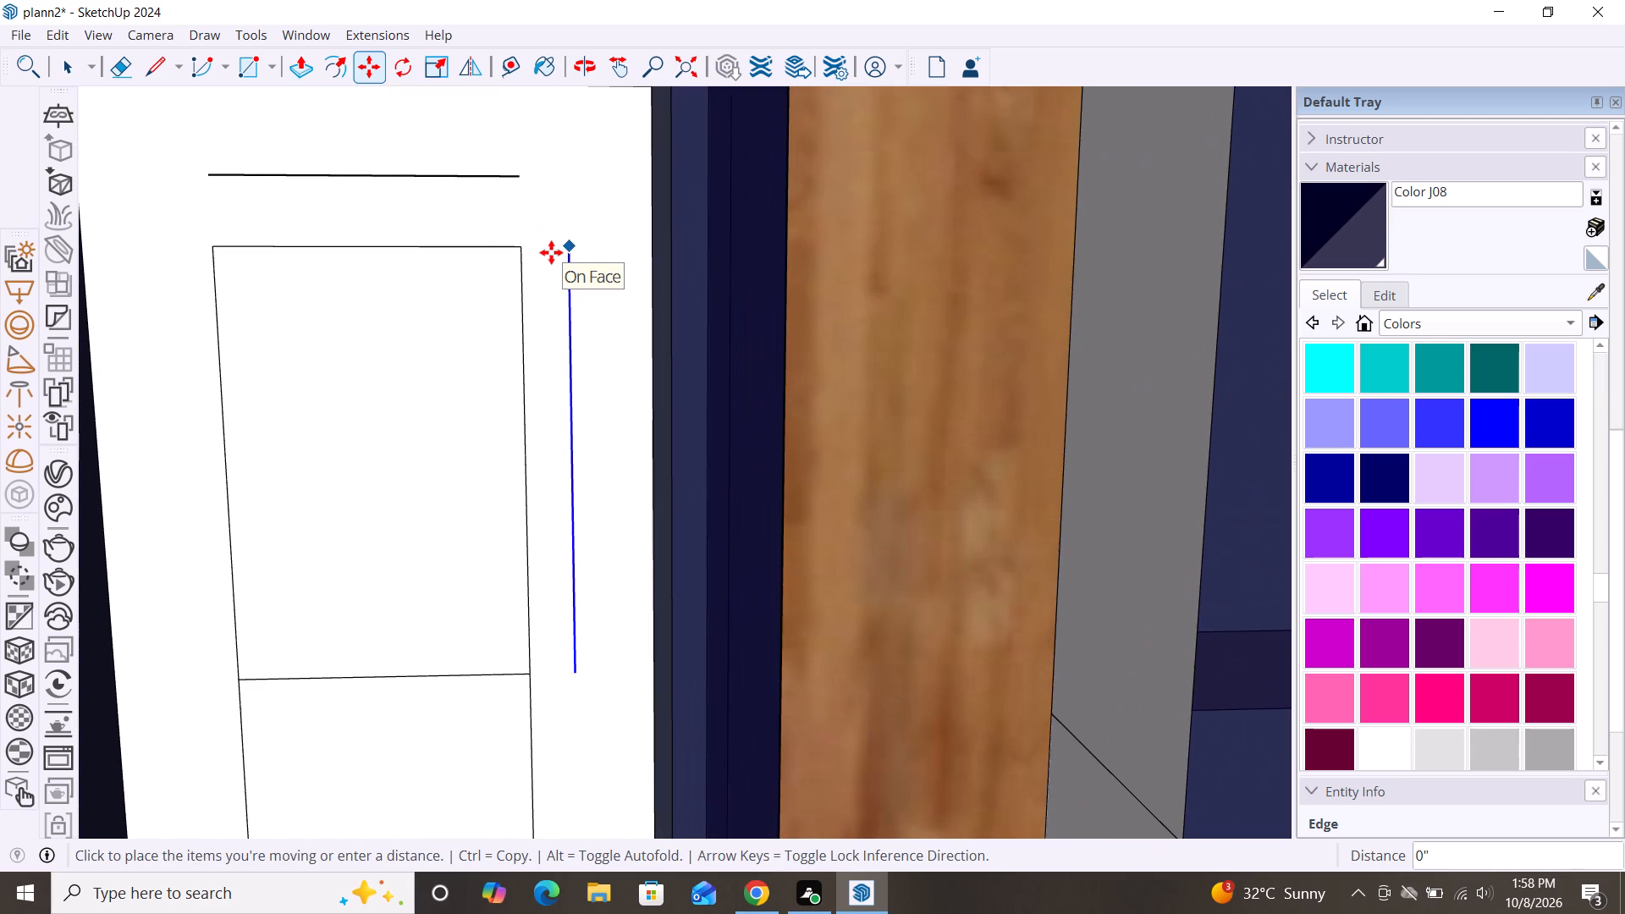
pyautogui.click(556, 242)
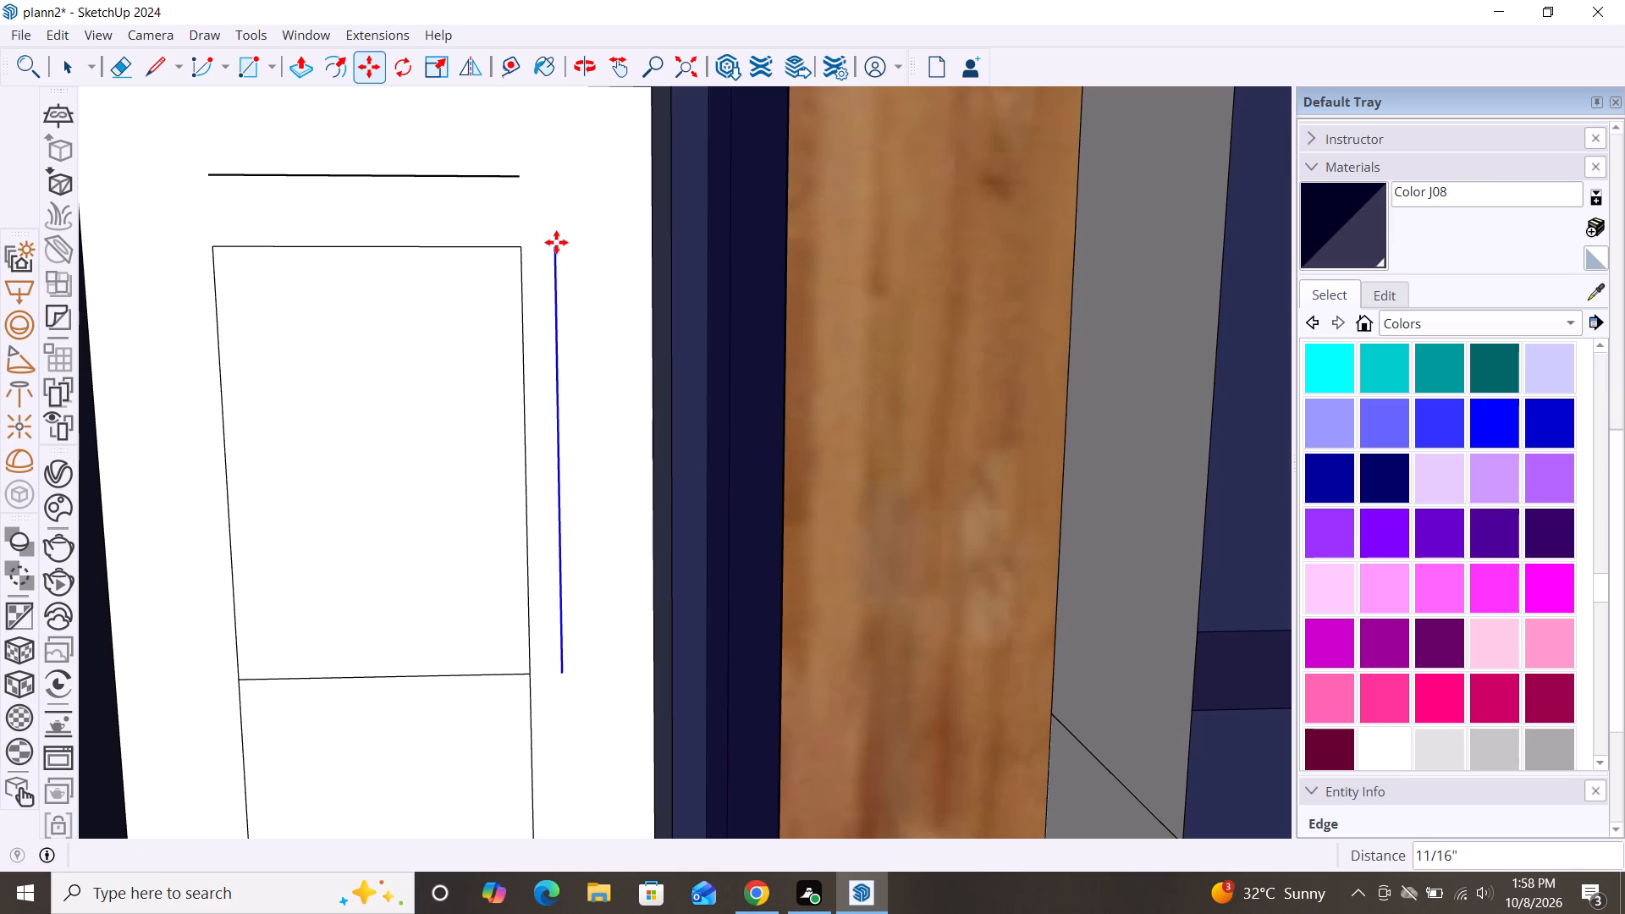
pyautogui.press('space')
# Move the copied horizontal edge about 1 13/16" down toward the top of the divided rectangle.
pyautogui.click(490, 174)
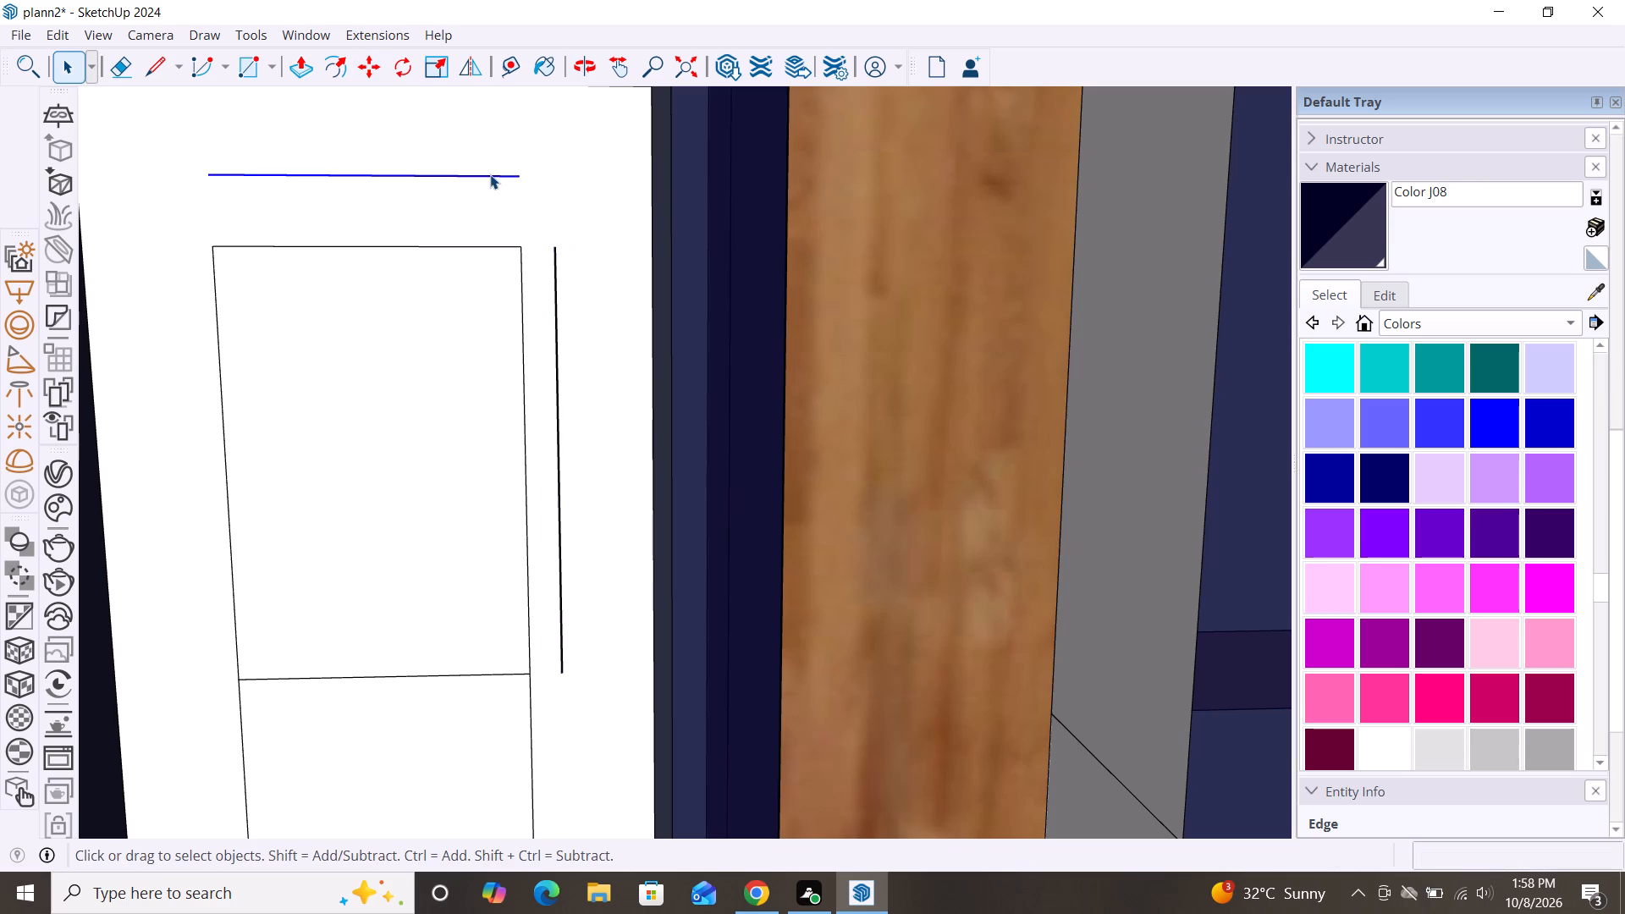
pyautogui.press('m')
pyautogui.click(524, 181)
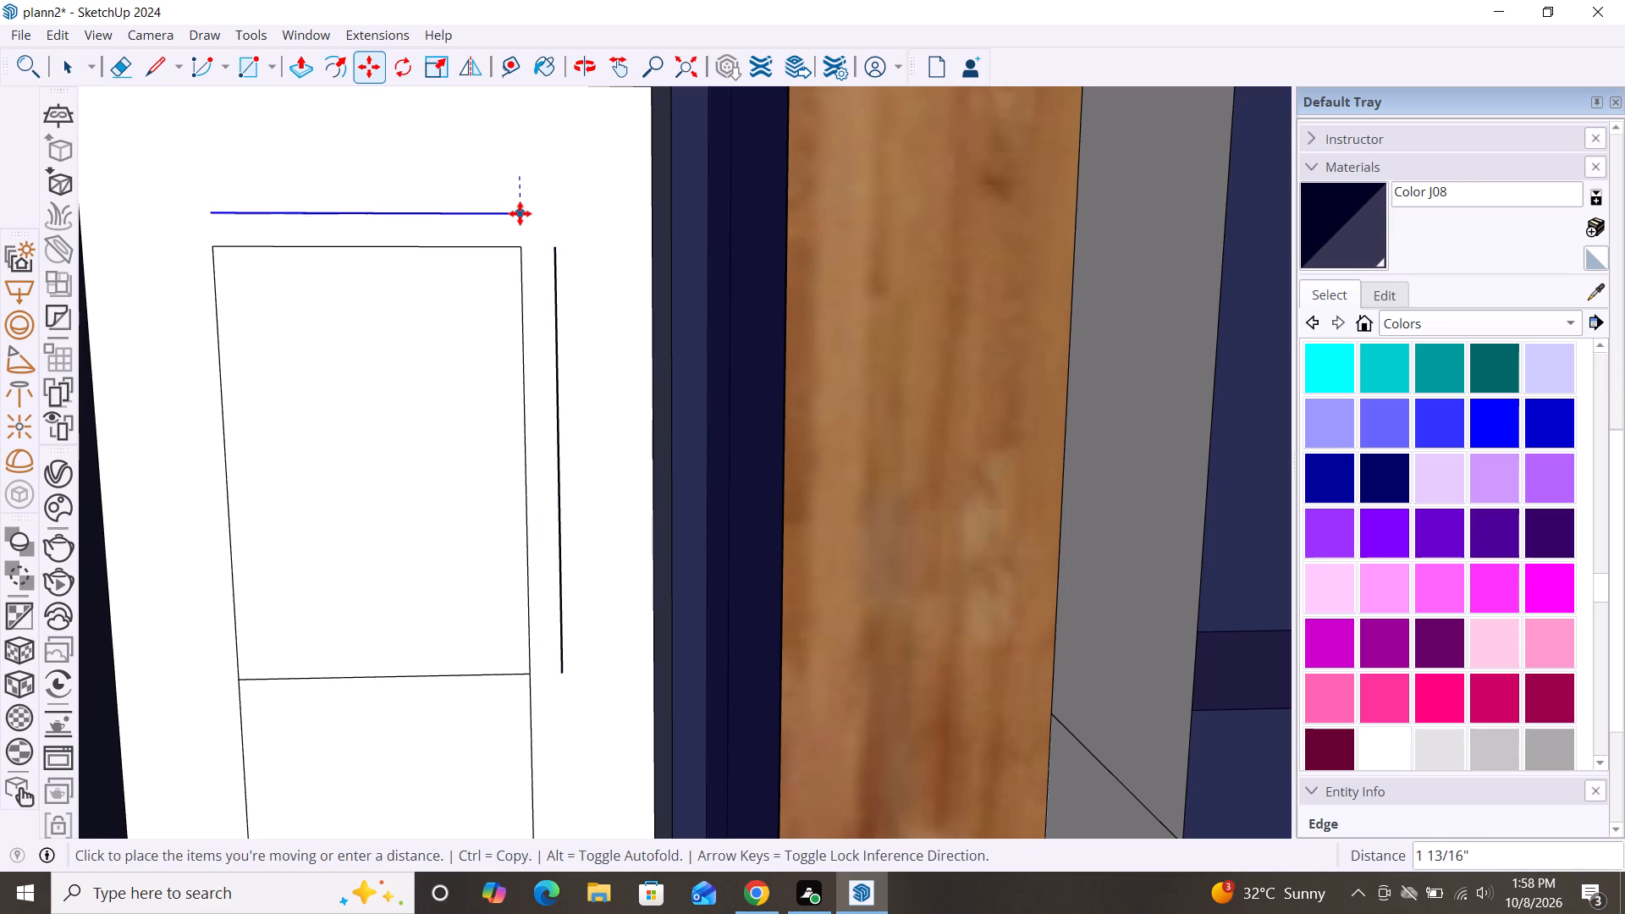
pyautogui.click(519, 214)
pyautogui.press('space')
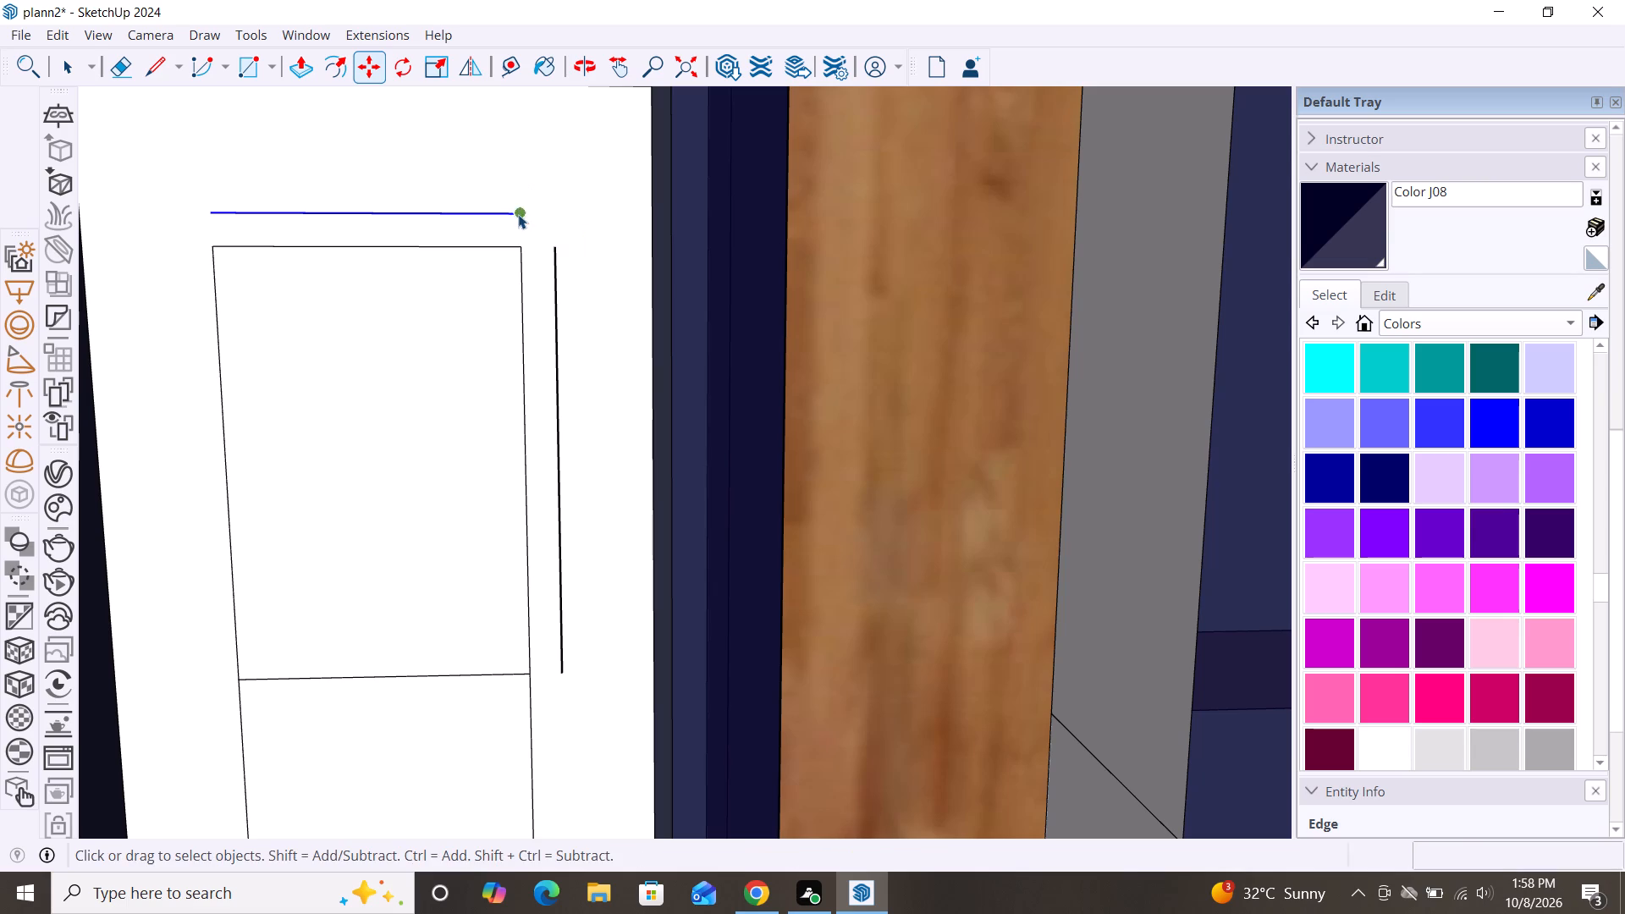
pyautogui.scroll(-3, 504, 115)
pyautogui.scroll(-7, 521, 201)
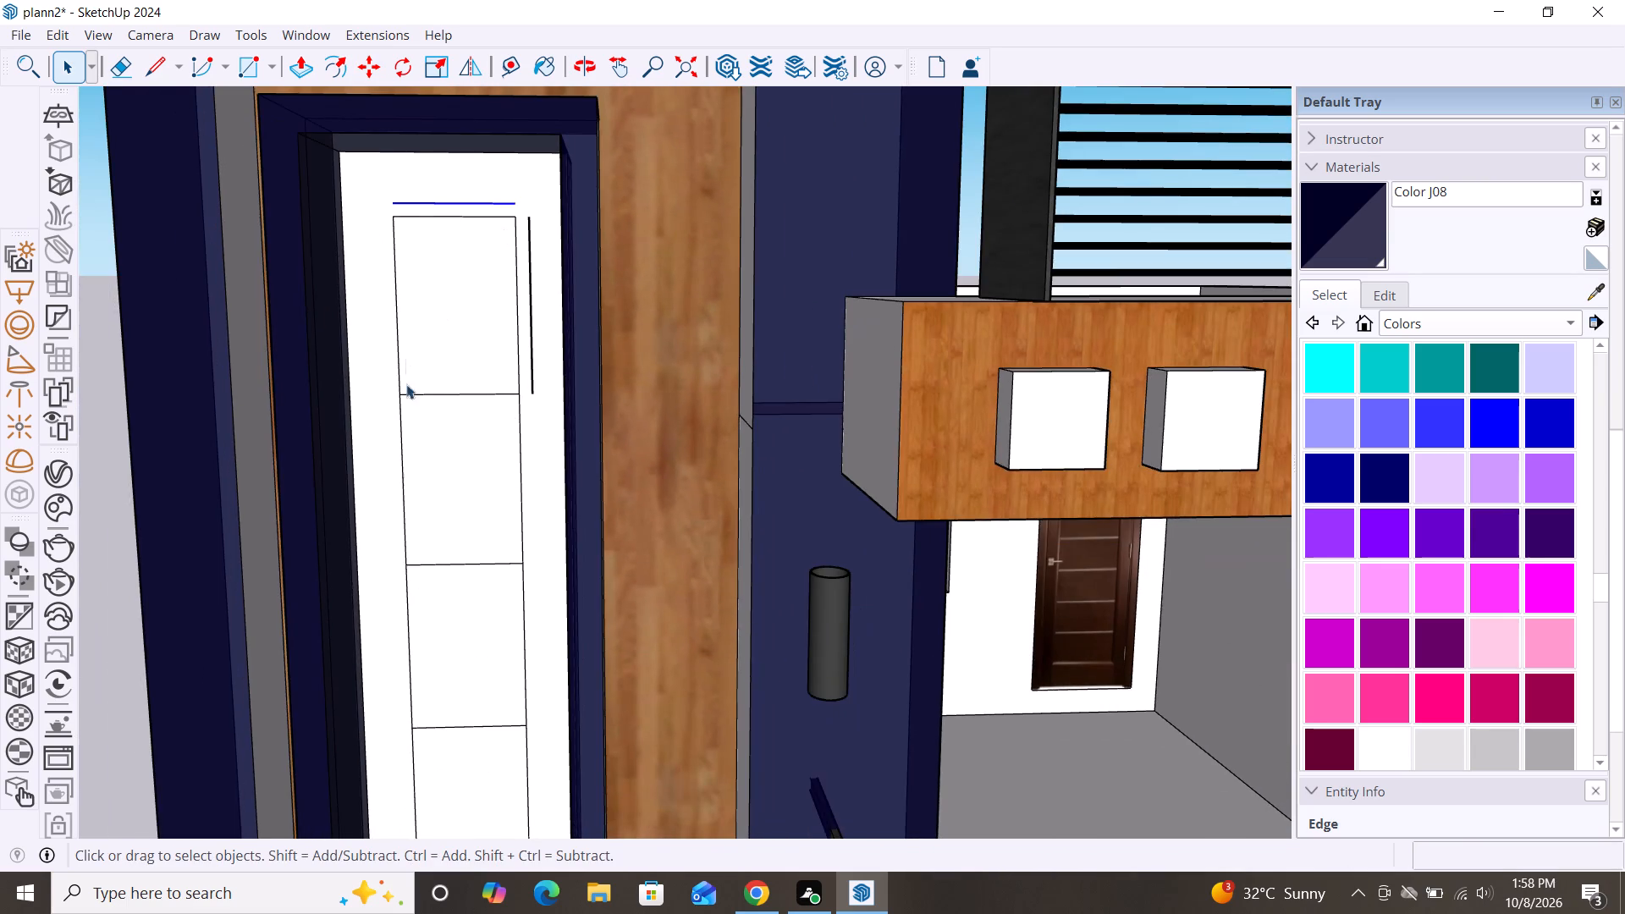
pyautogui.scroll(4, 412, 440)
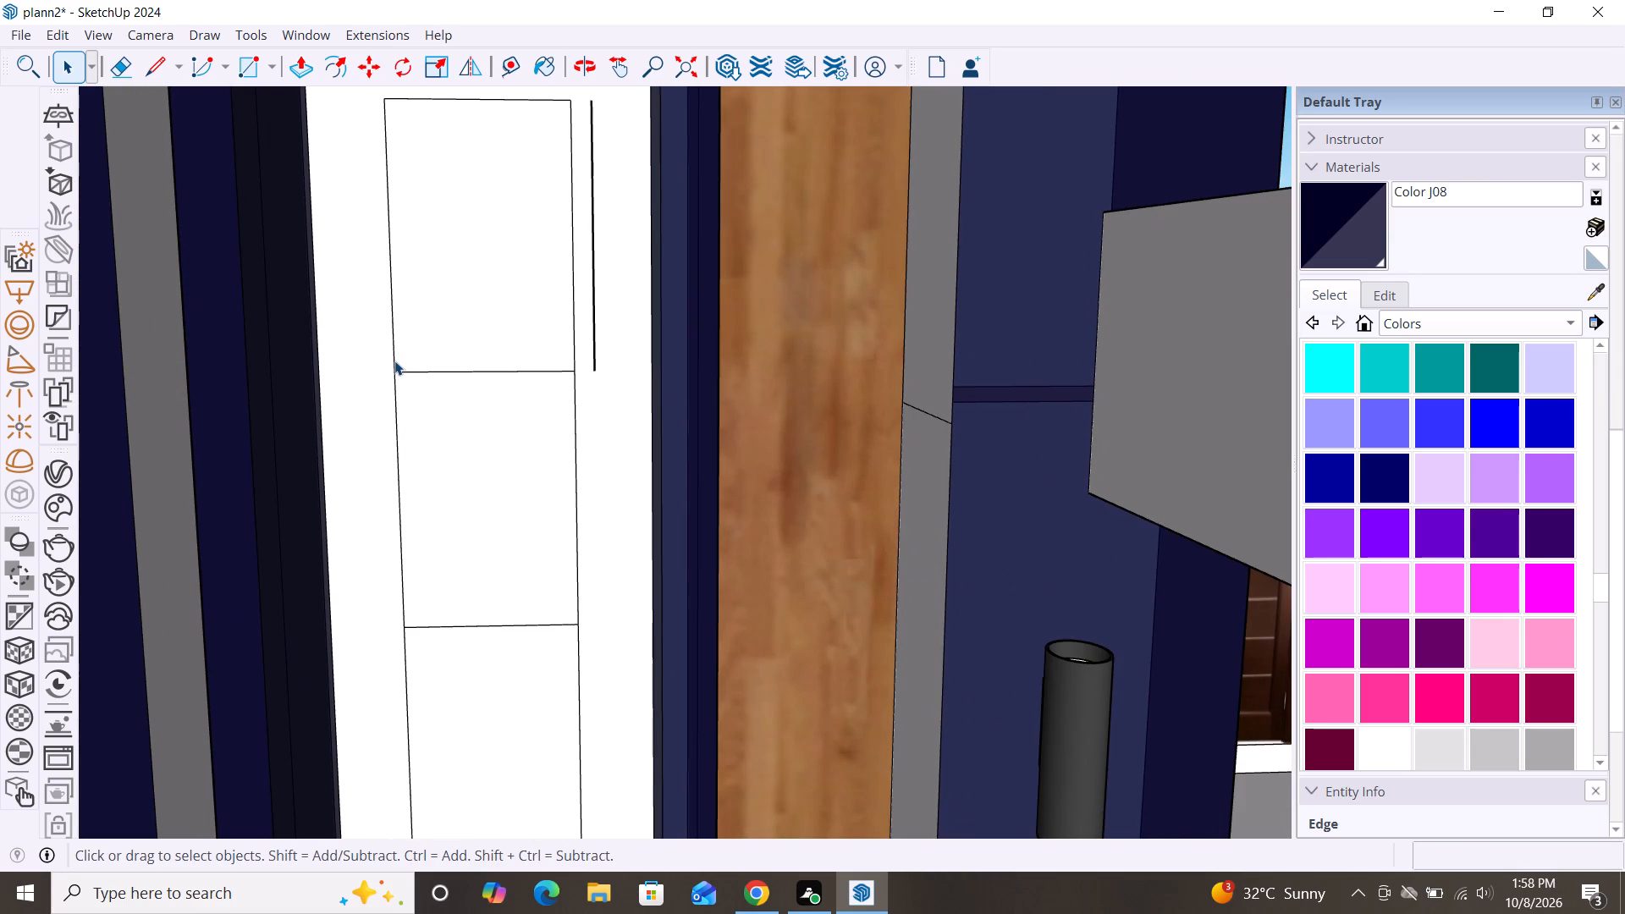
# Copy the left edge of the rectangle's topmost division a little over 1 1/4" outward across the white panel.
pyautogui.click(394, 361)
pyautogui.press('m')
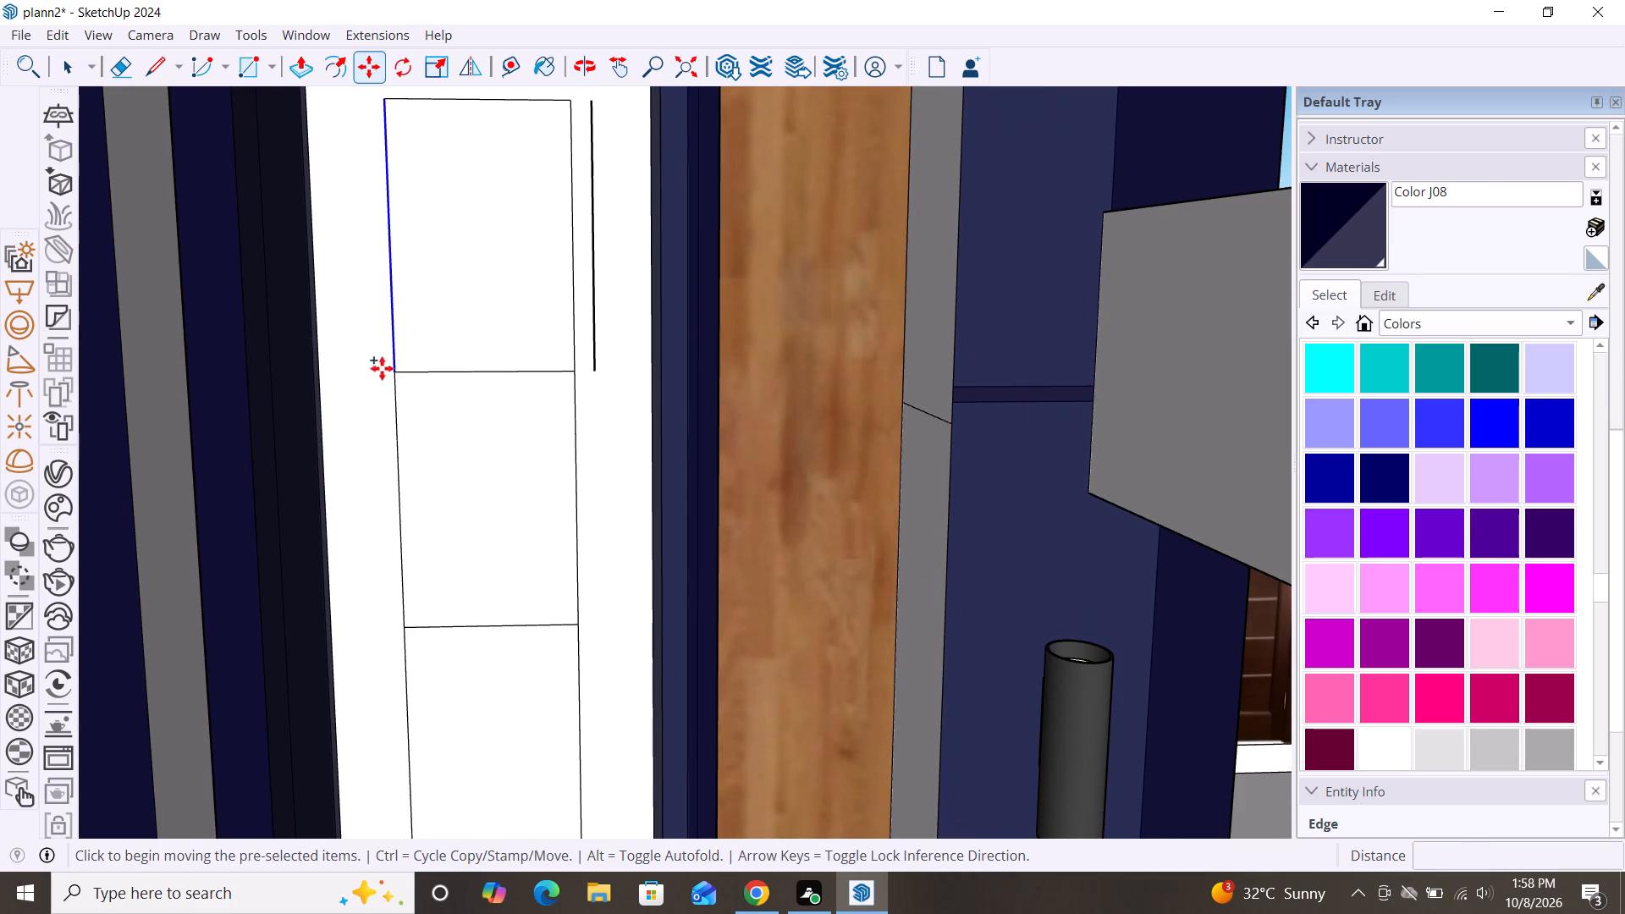
pyautogui.click(399, 376)
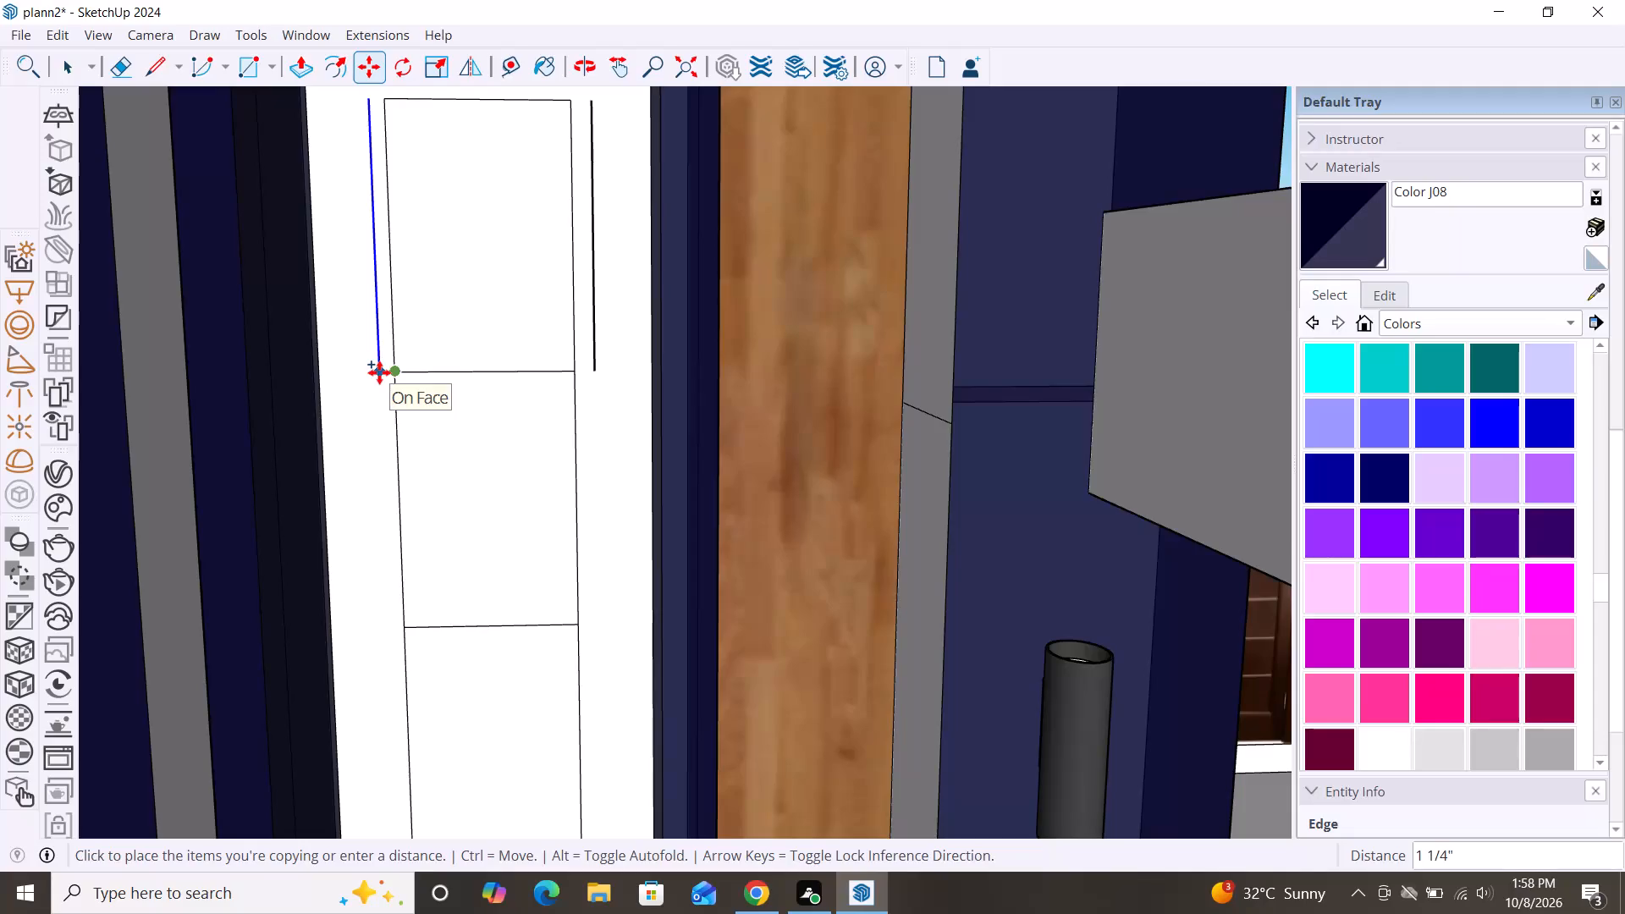
pyautogui.click(375, 374)
pyautogui.press('space')
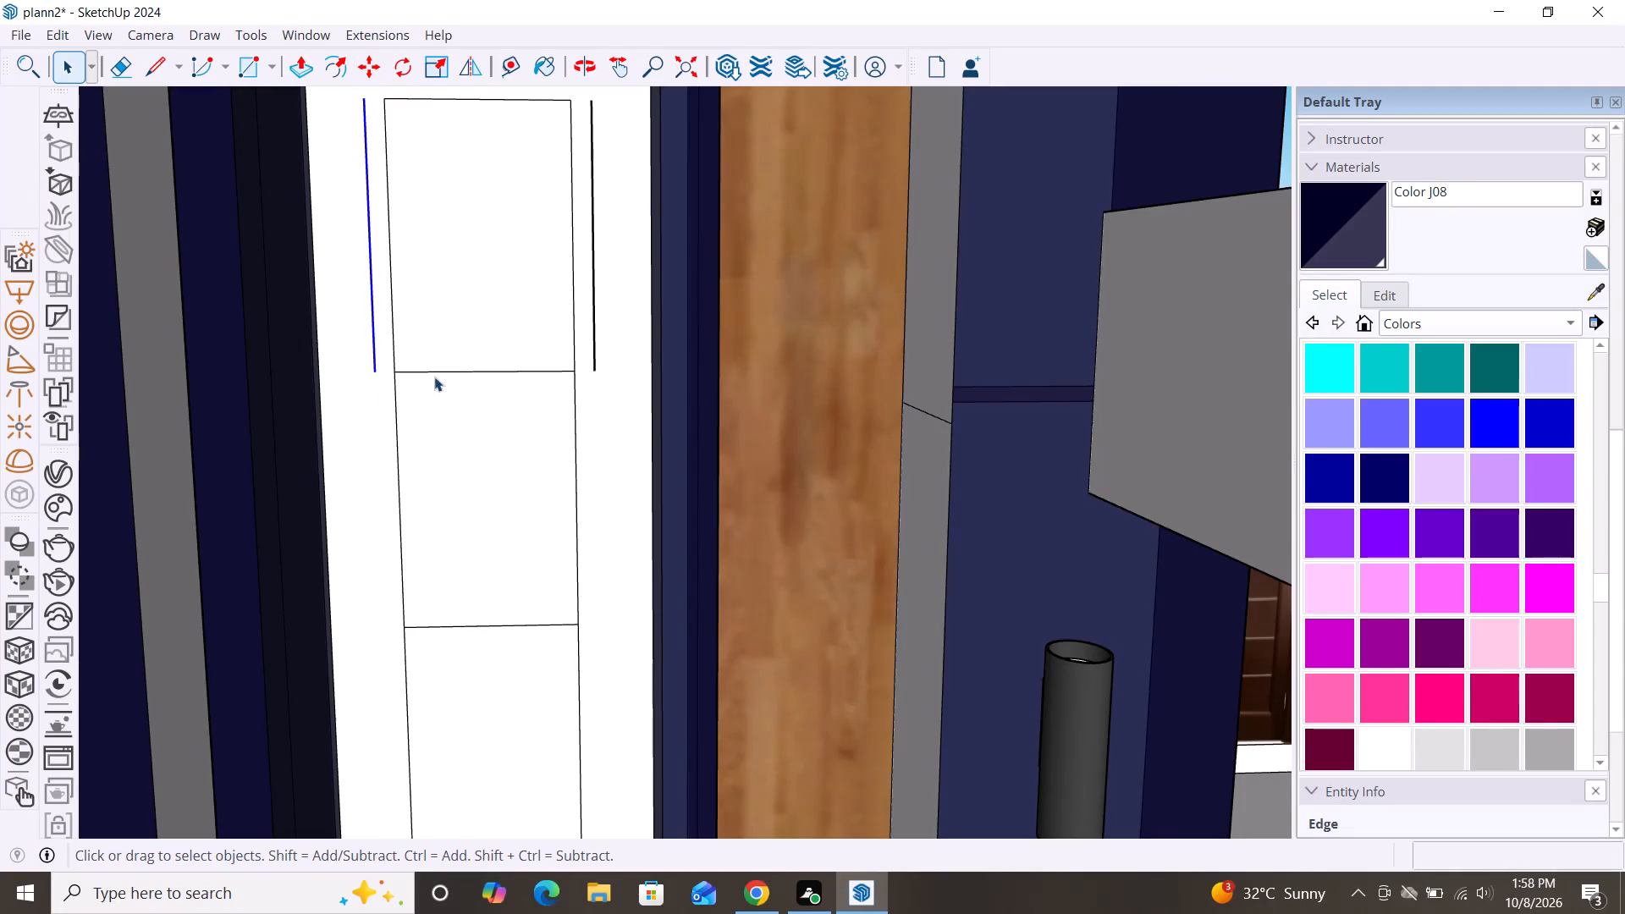
# Copy the bottom edge of the rectangle's topmost division about 1" downward.
pyautogui.click(438, 371)
pyautogui.press('m')
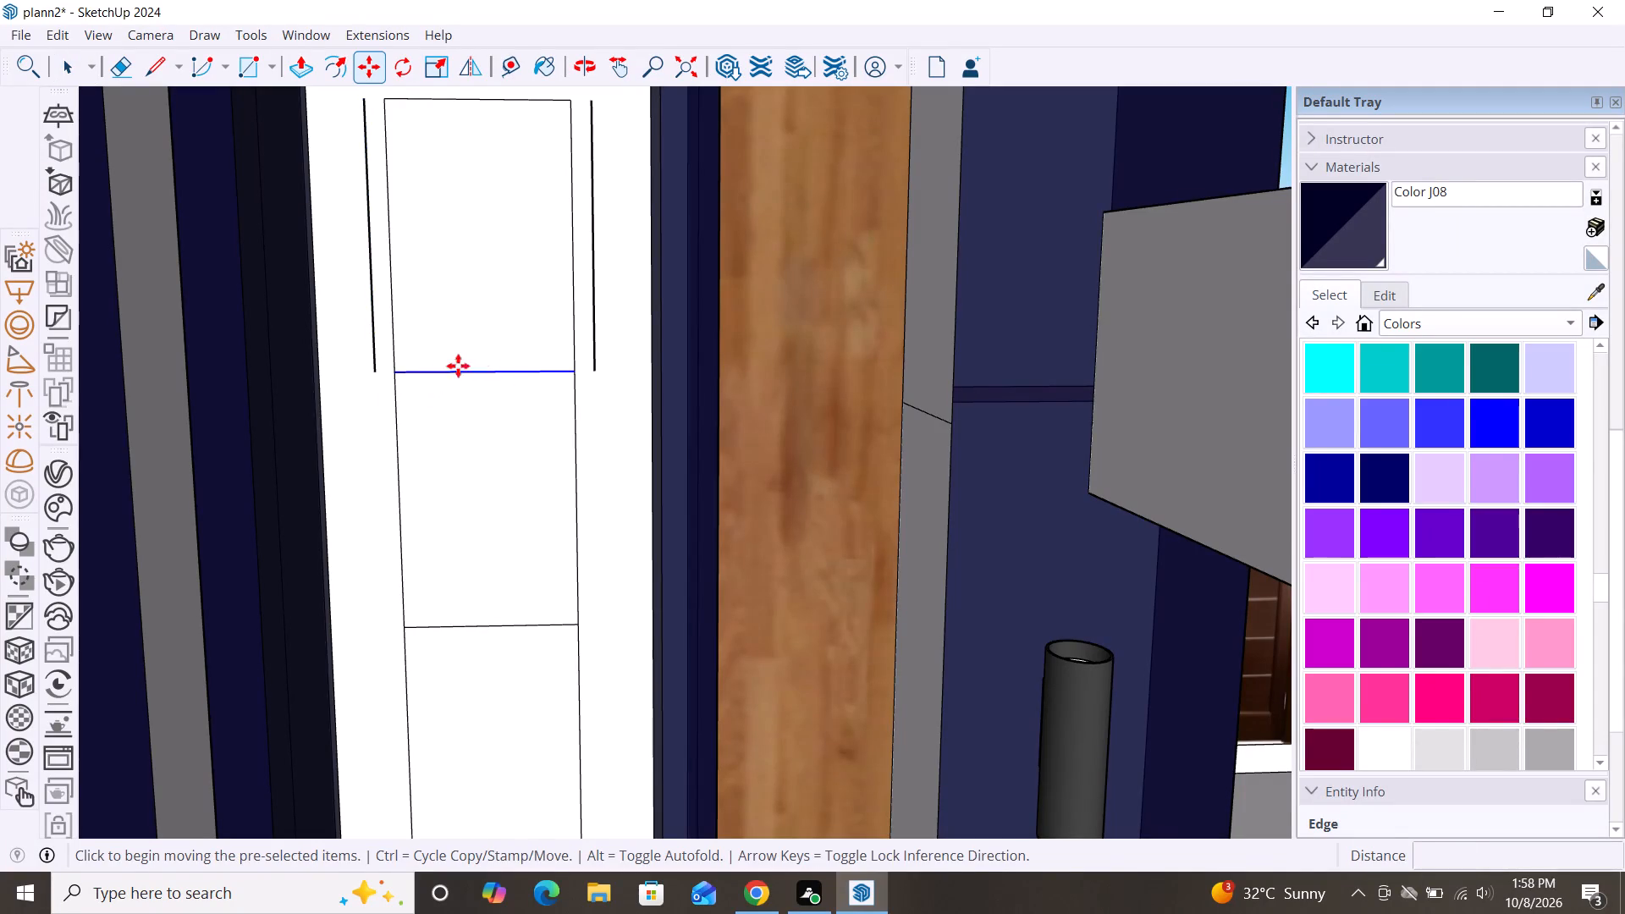
pyautogui.click(575, 376)
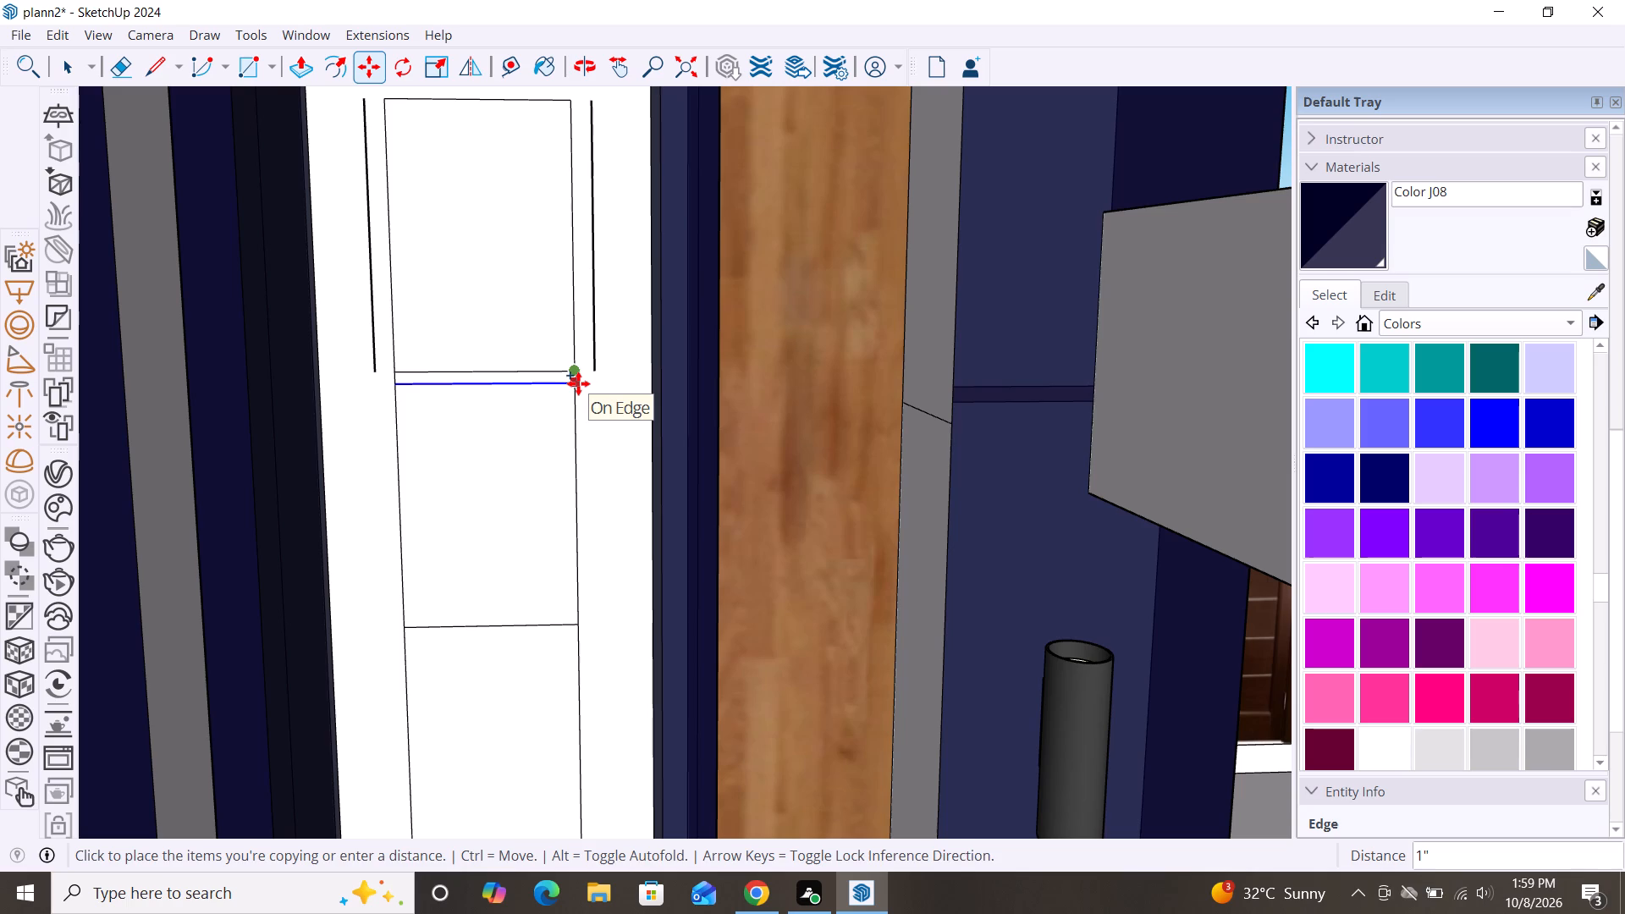
pyautogui.click(579, 383)
pyautogui.press('space')
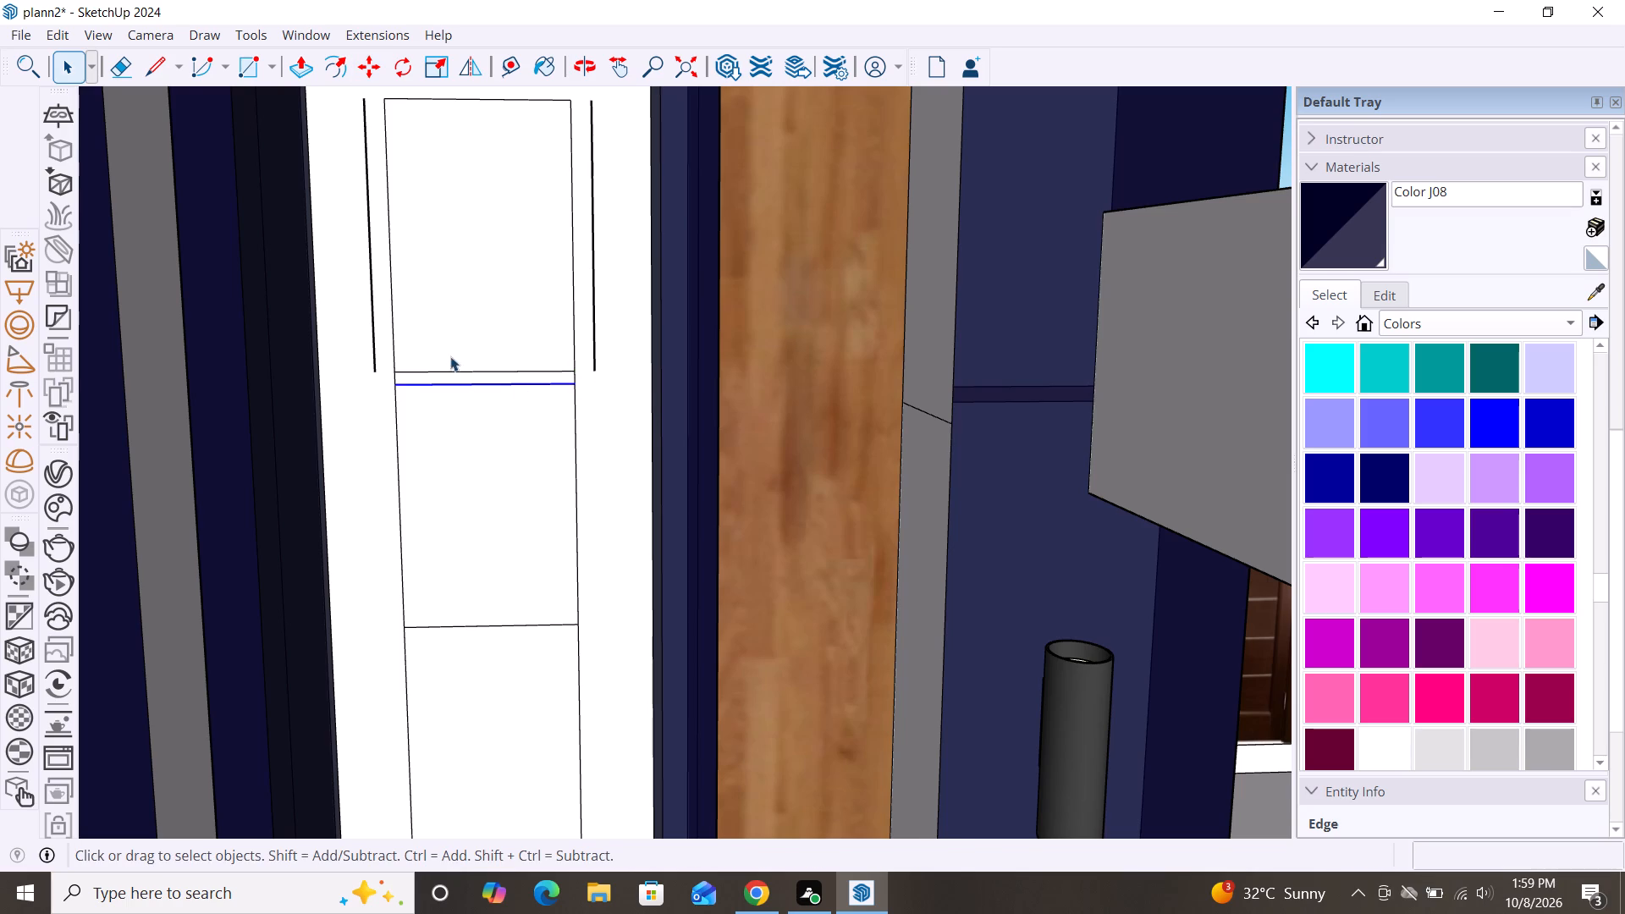
# Copy the right edge of the second division, below the new divider line, about 1 3/4" outward across the white panel.
pyautogui.scroll(-3, 432, 329)
pyautogui.scroll(4, 510, 410)
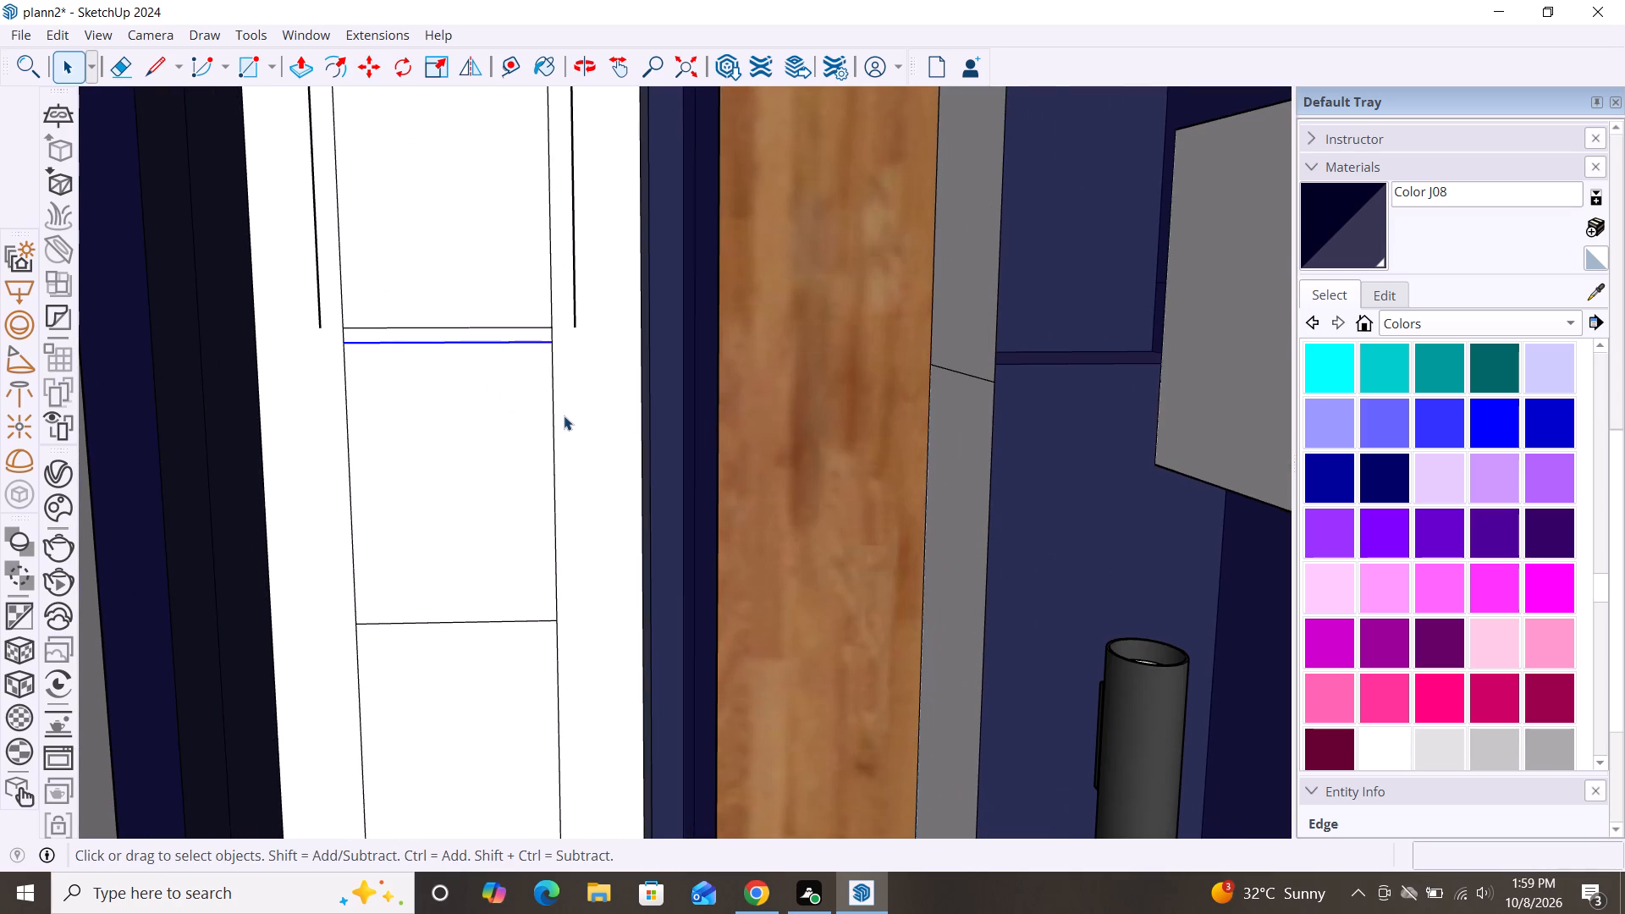
pyautogui.click(554, 430)
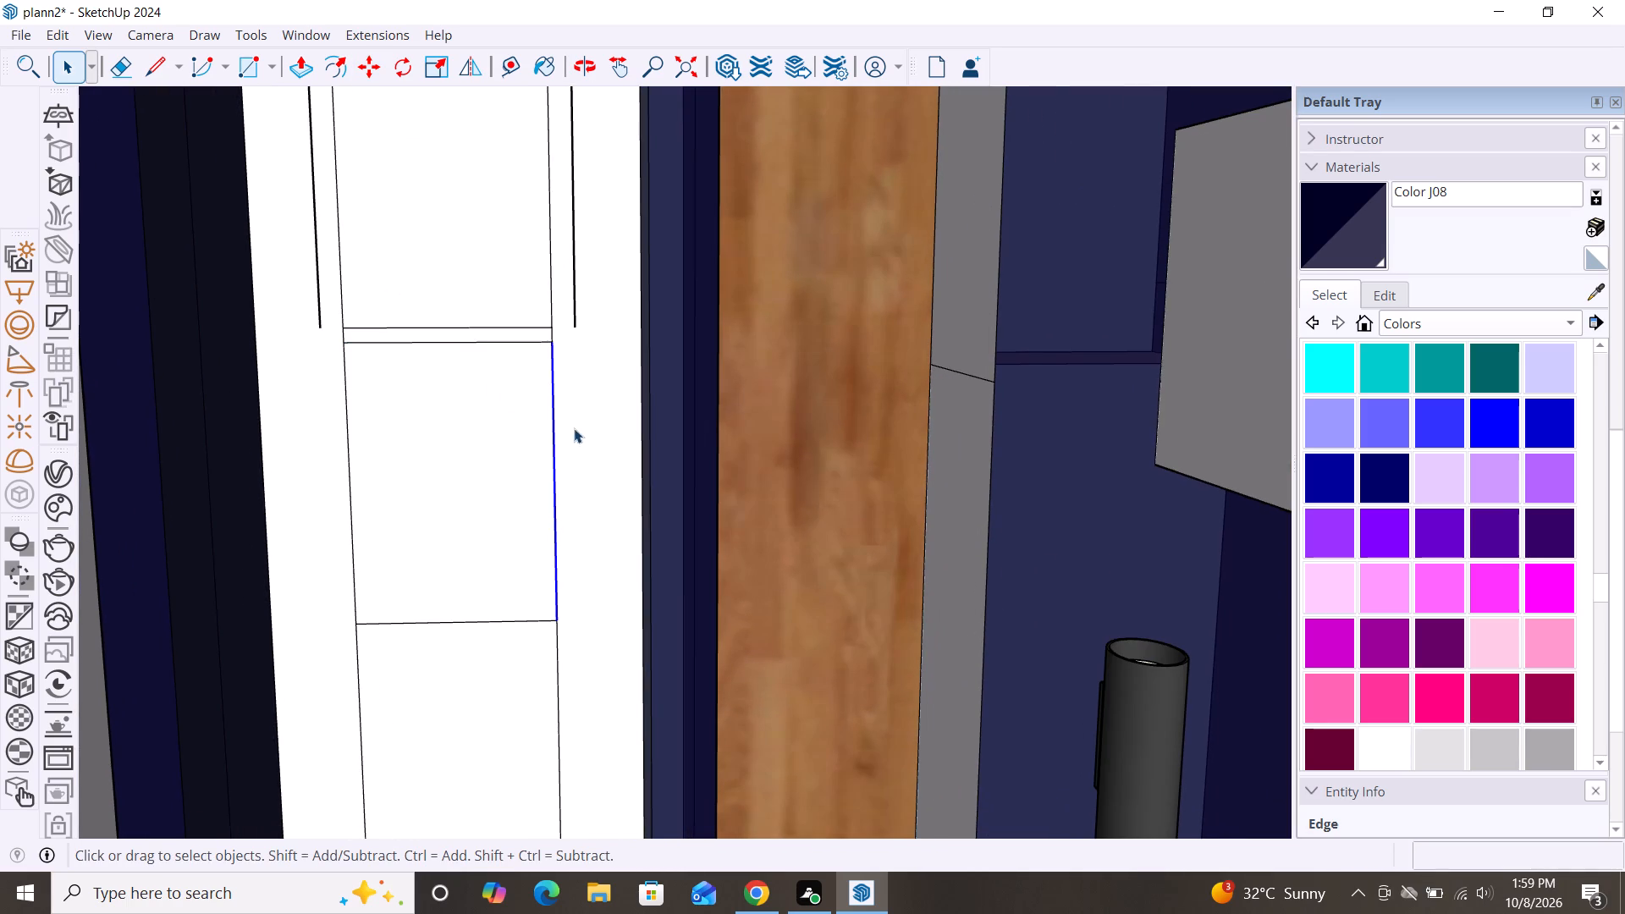
pyautogui.press('m')
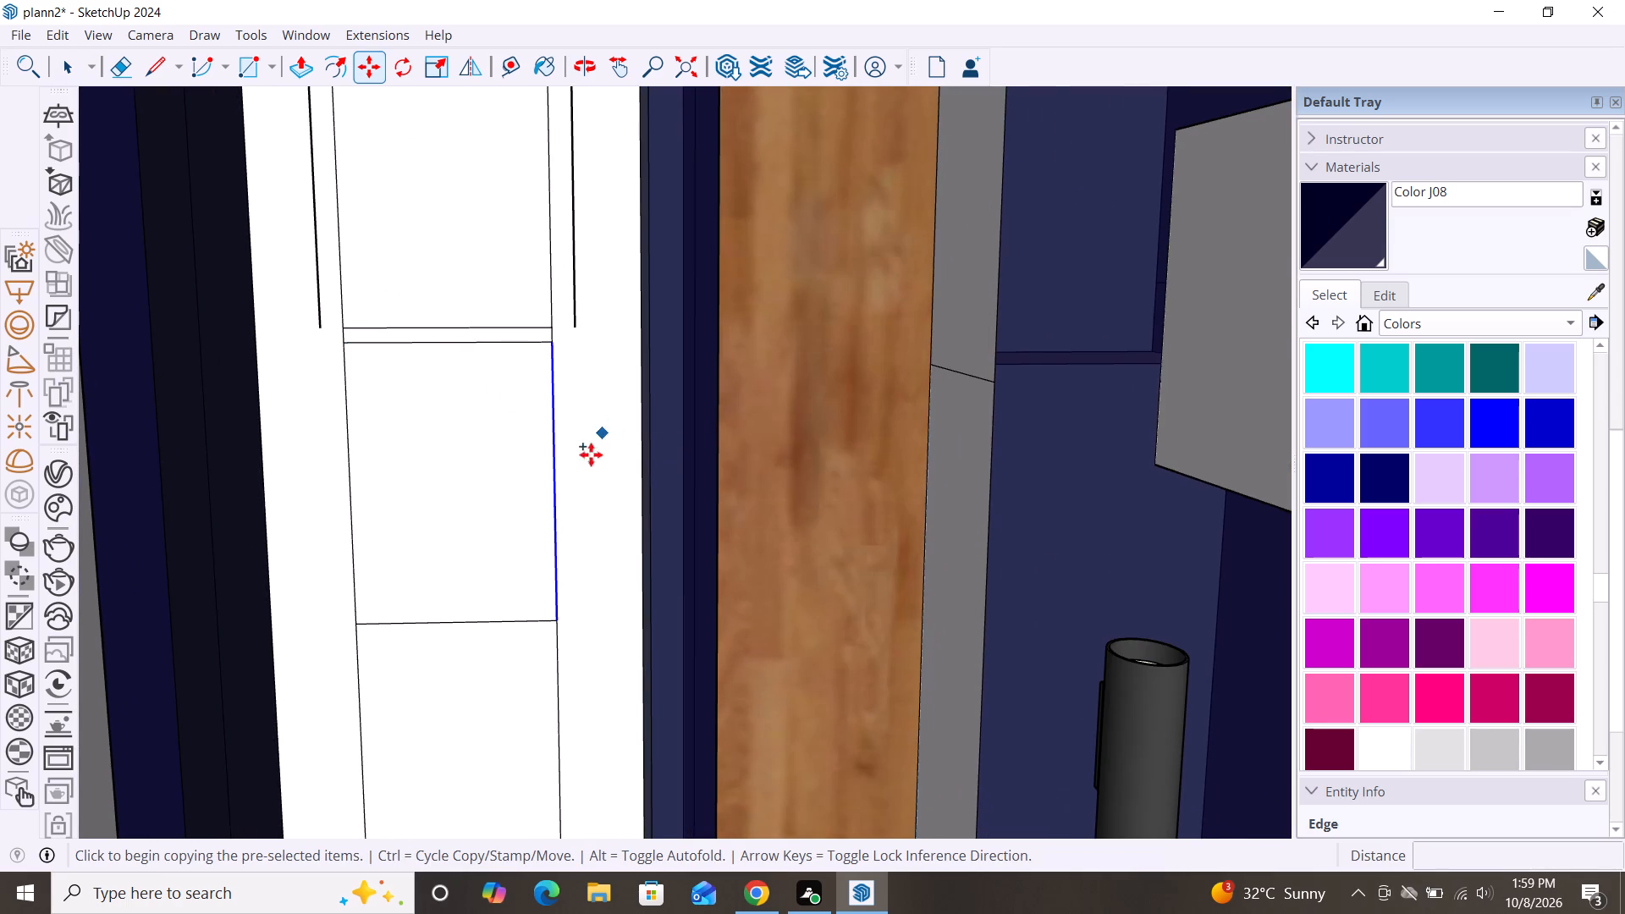
pyautogui.click(562, 622)
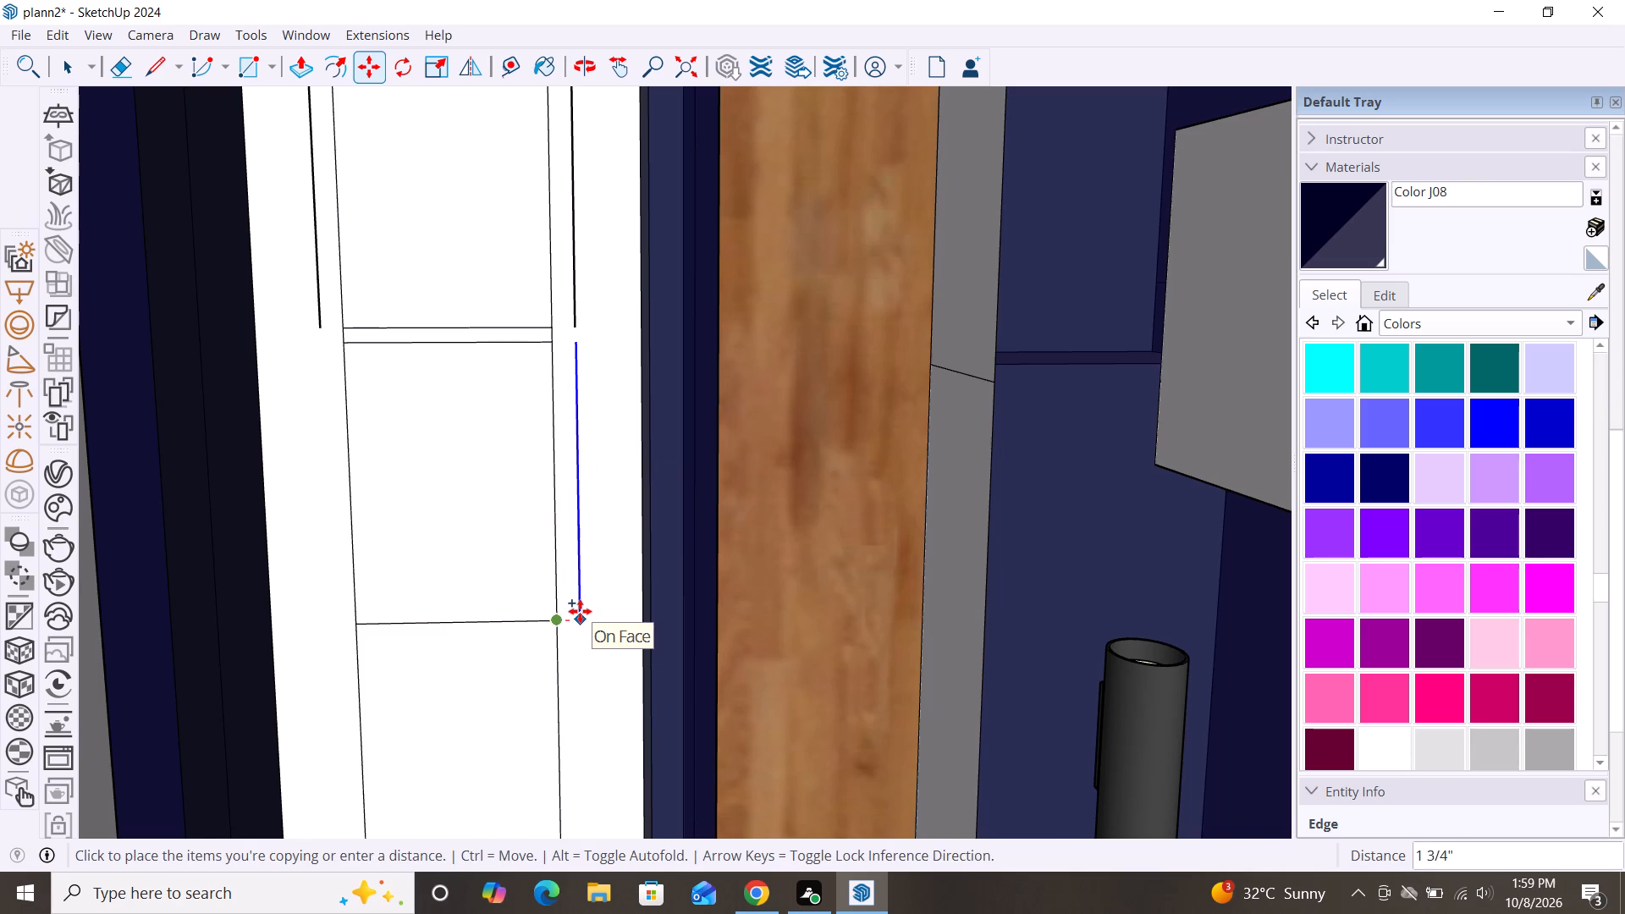
pyautogui.click(580, 611)
pyautogui.scroll(-4, 548, 466)
pyautogui.scroll(-4, 547, 377)
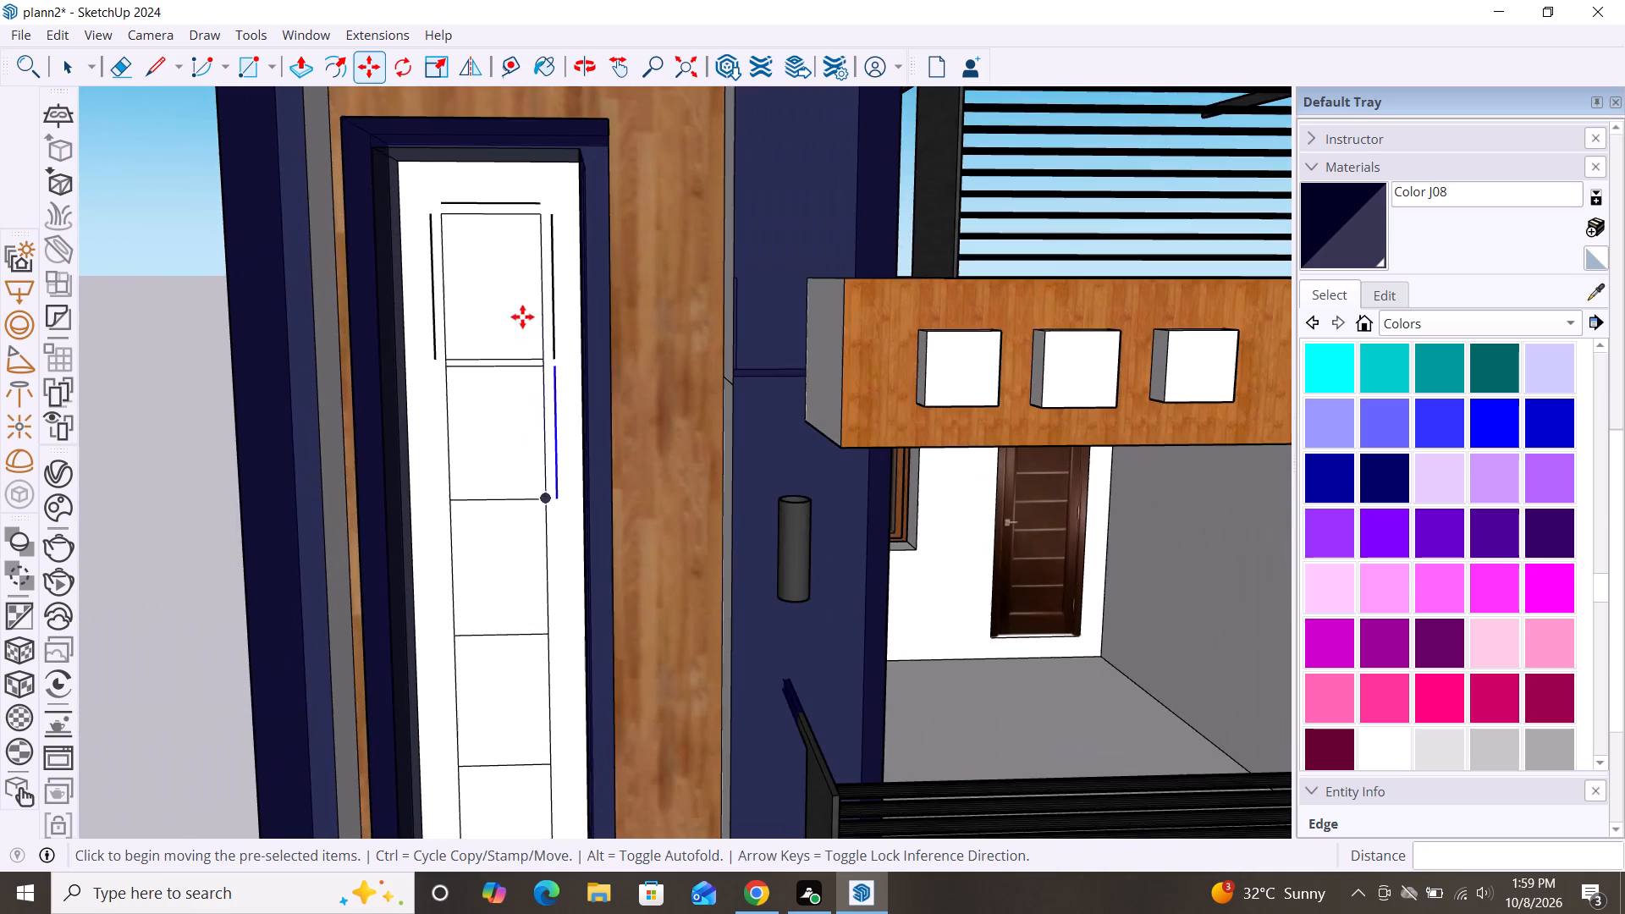
pyautogui.scroll(3, 424, 483)
pyautogui.press('space')
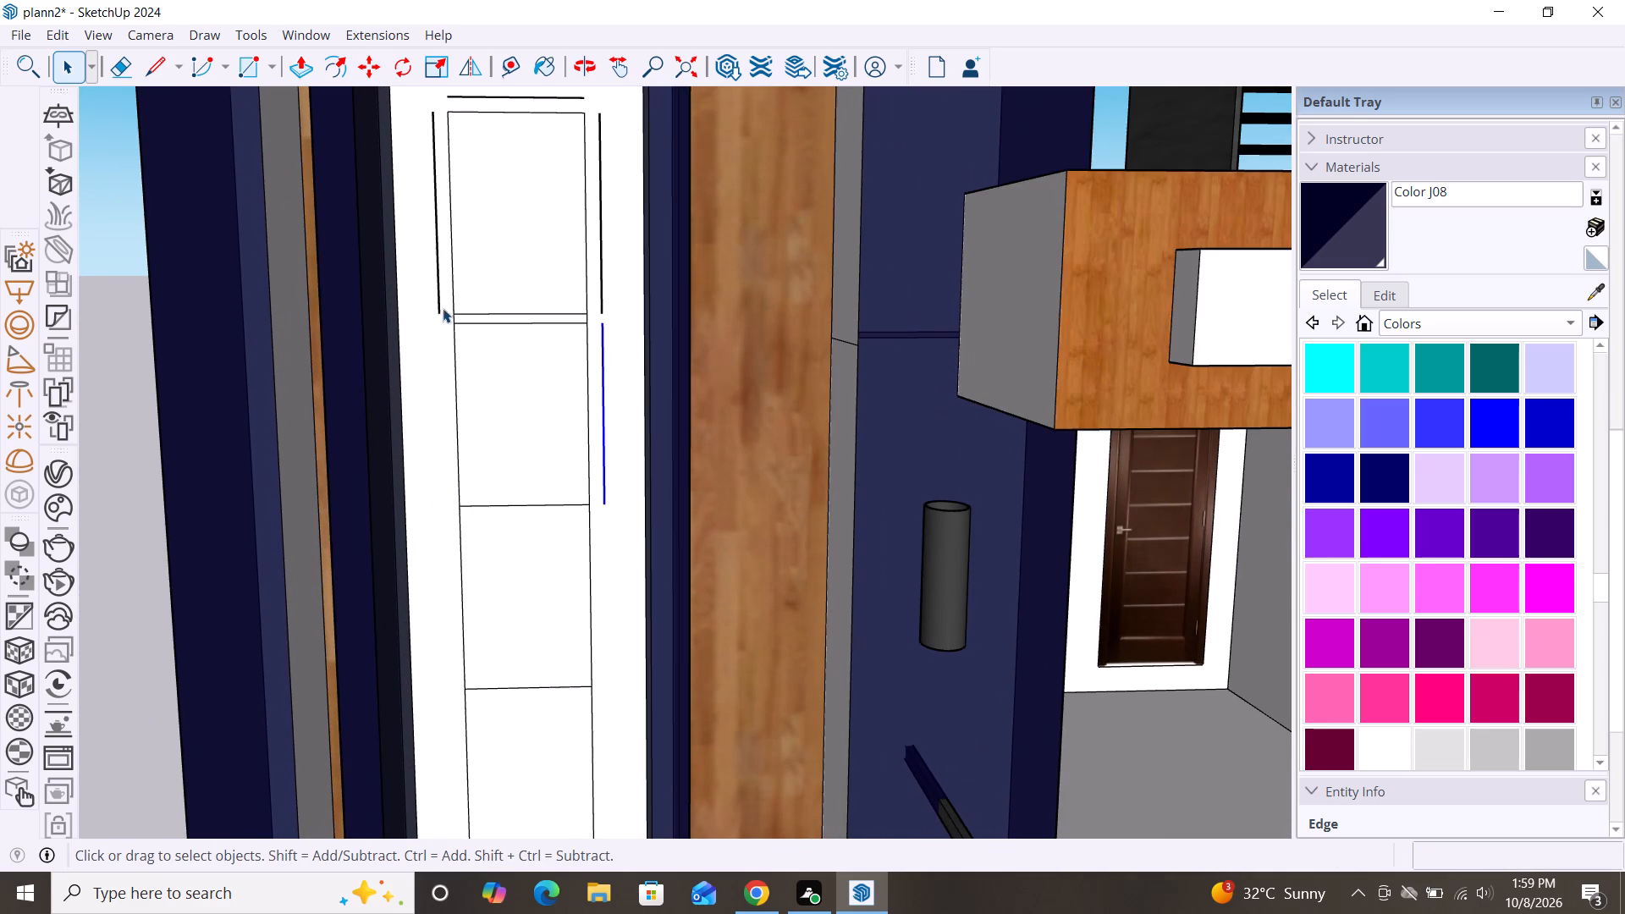
# Copy both left edge segments of the second division, including the short one between the divider lines, about 1 5/8" outward.
pyautogui.click(453, 316)
pyautogui.scroll(5, 461, 352)
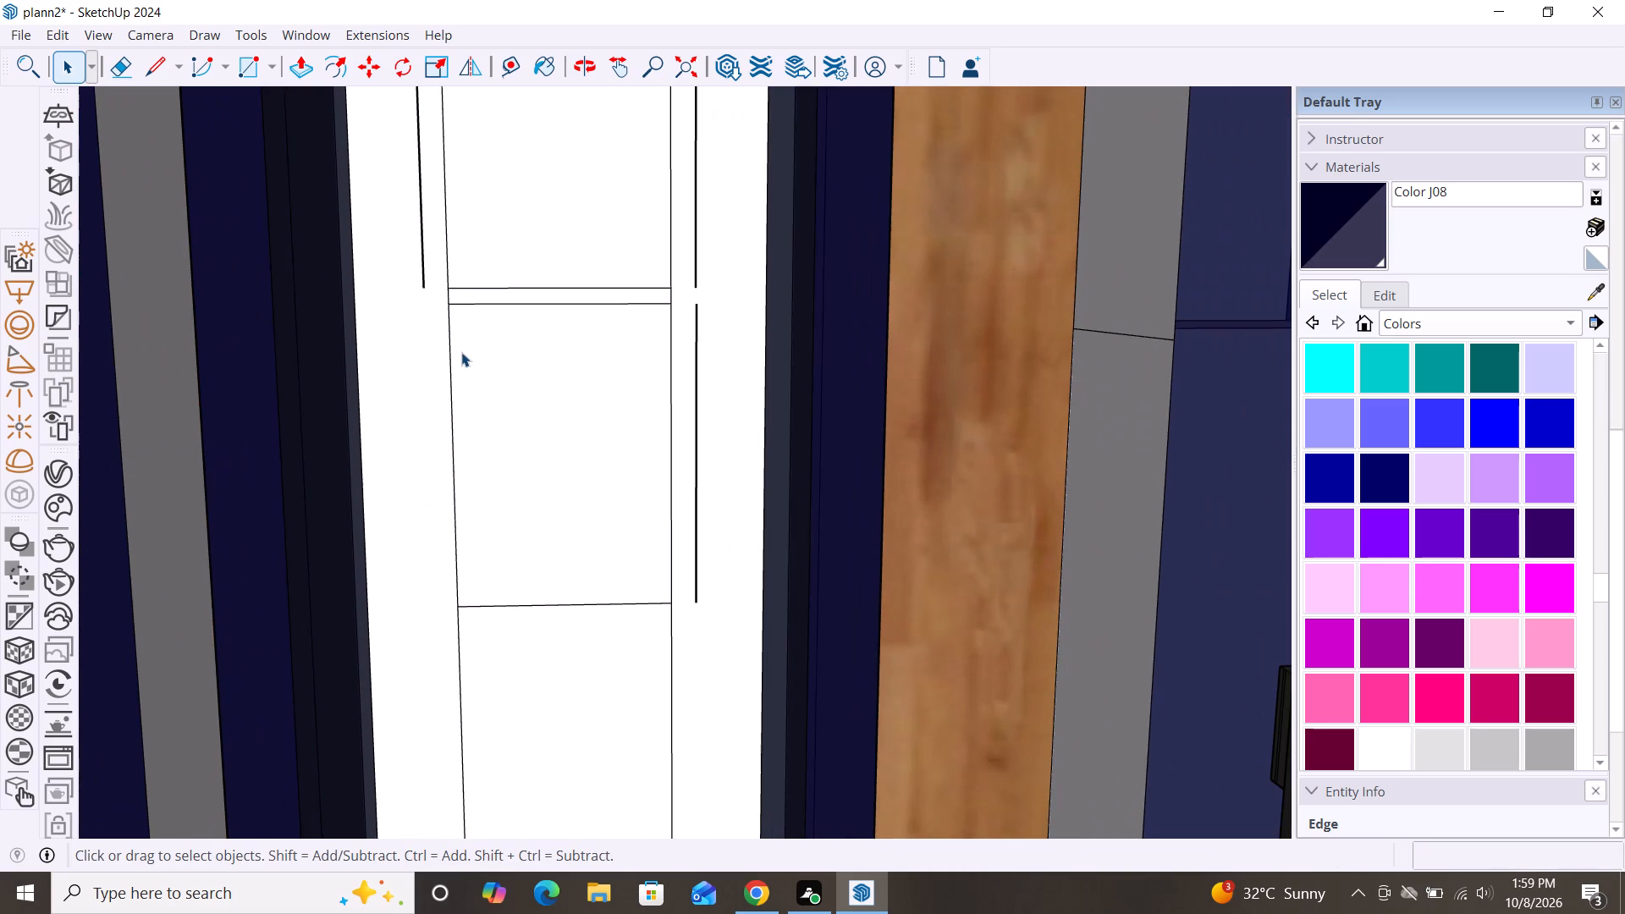
pyautogui.click(449, 300)
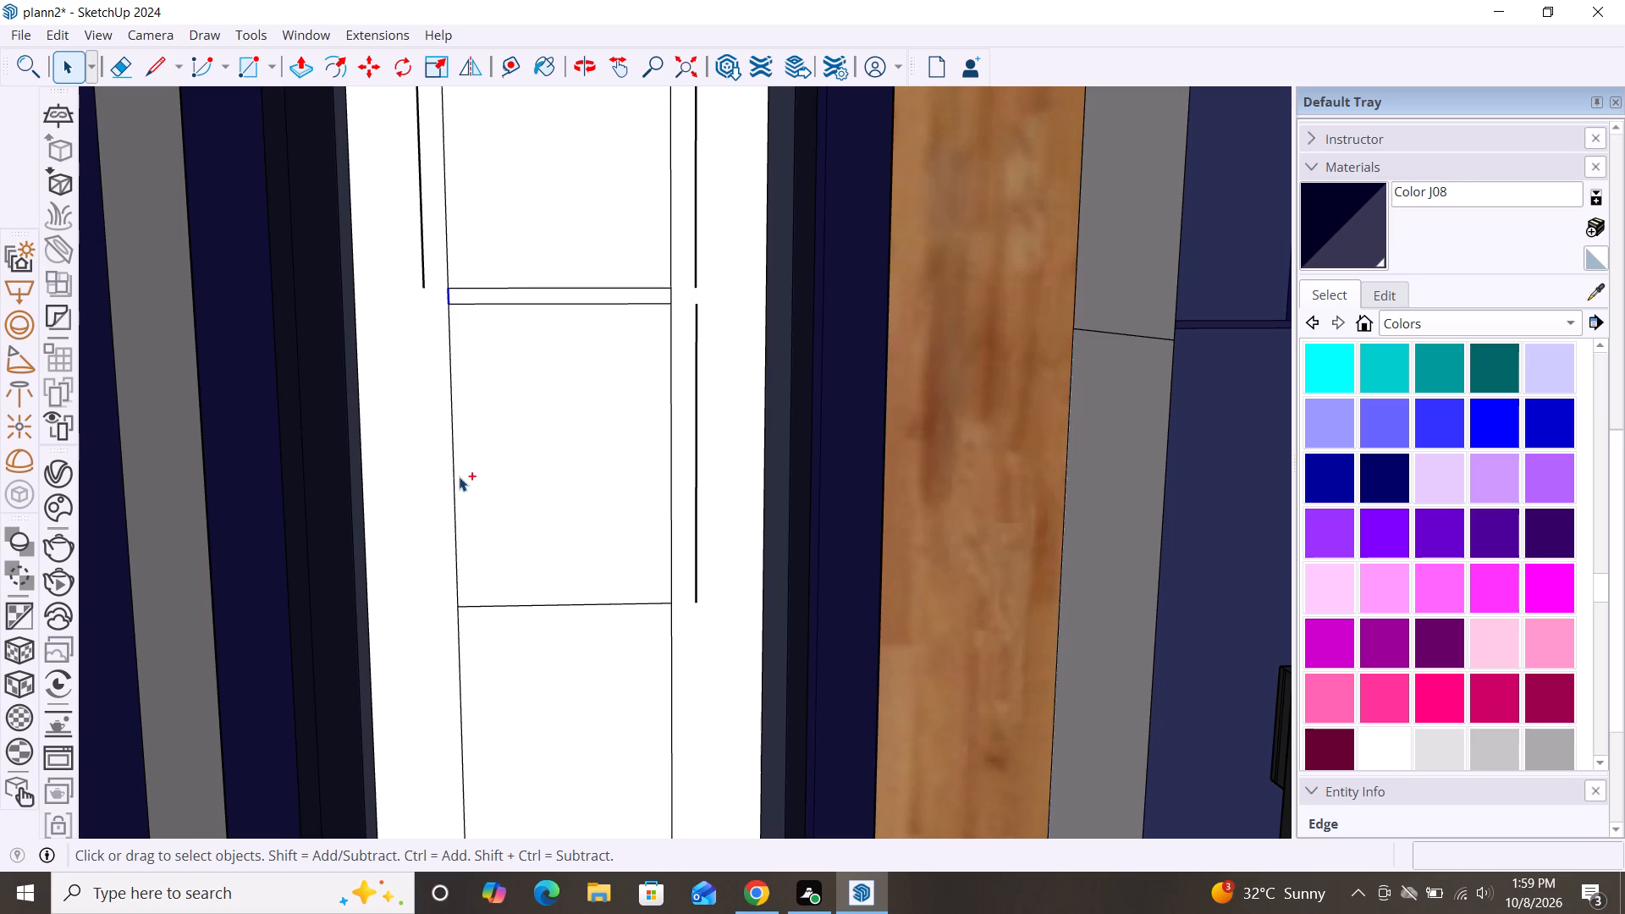
pyautogui.keyDown('ctrl'); pyautogui.click(454, 486); pyautogui.keyUp('ctrl')
pyautogui.press('m')
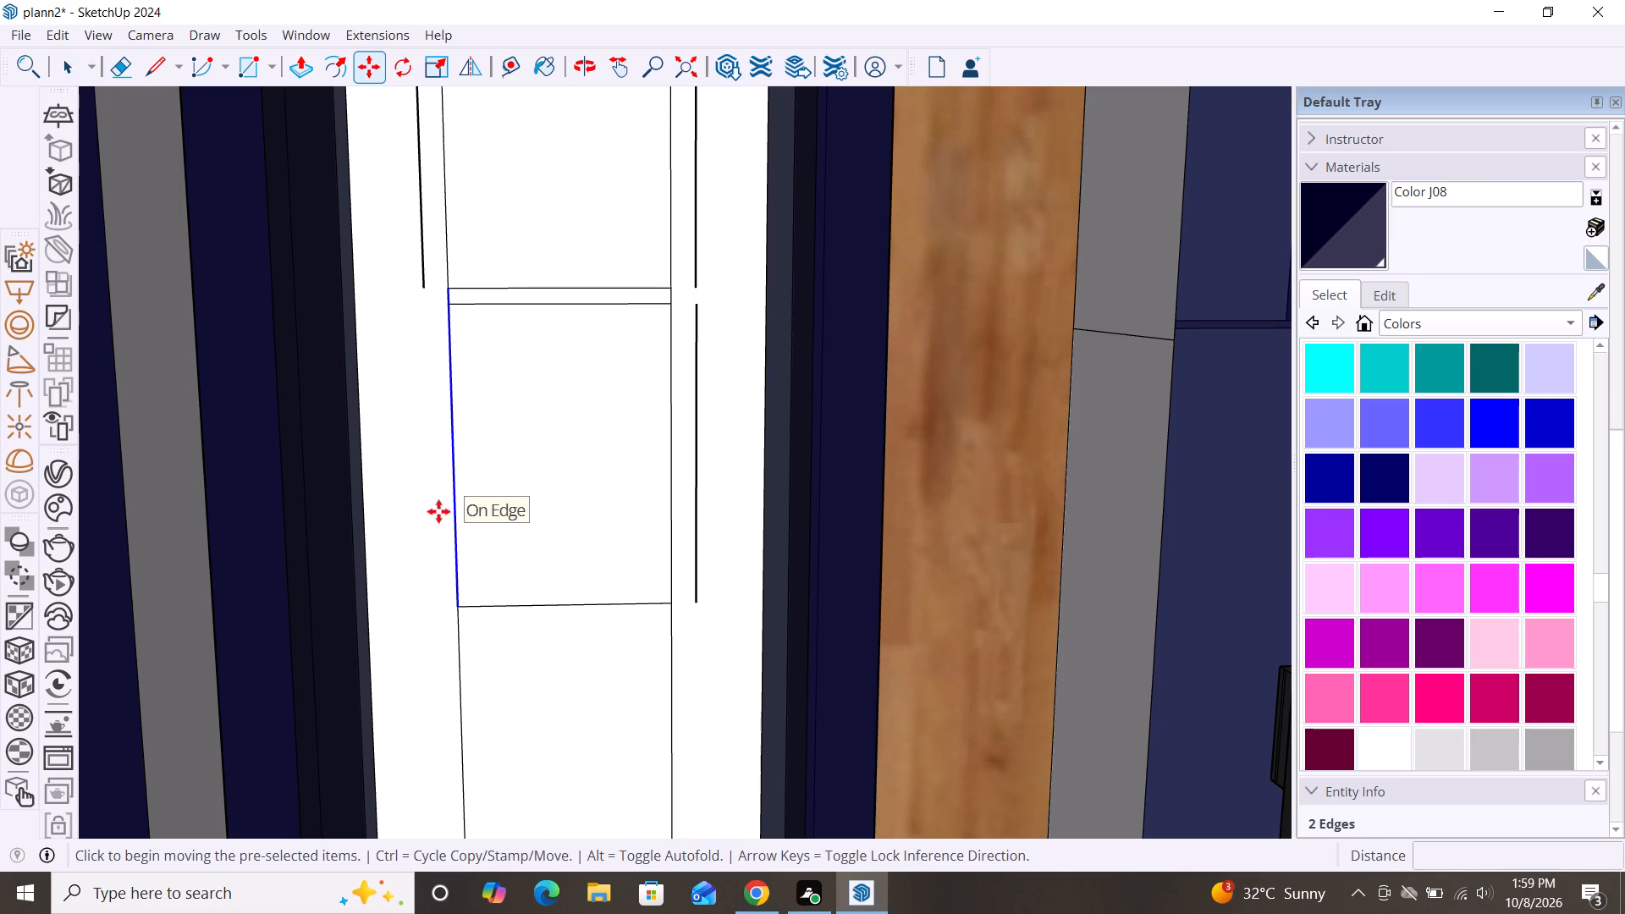
pyautogui.click(463, 604)
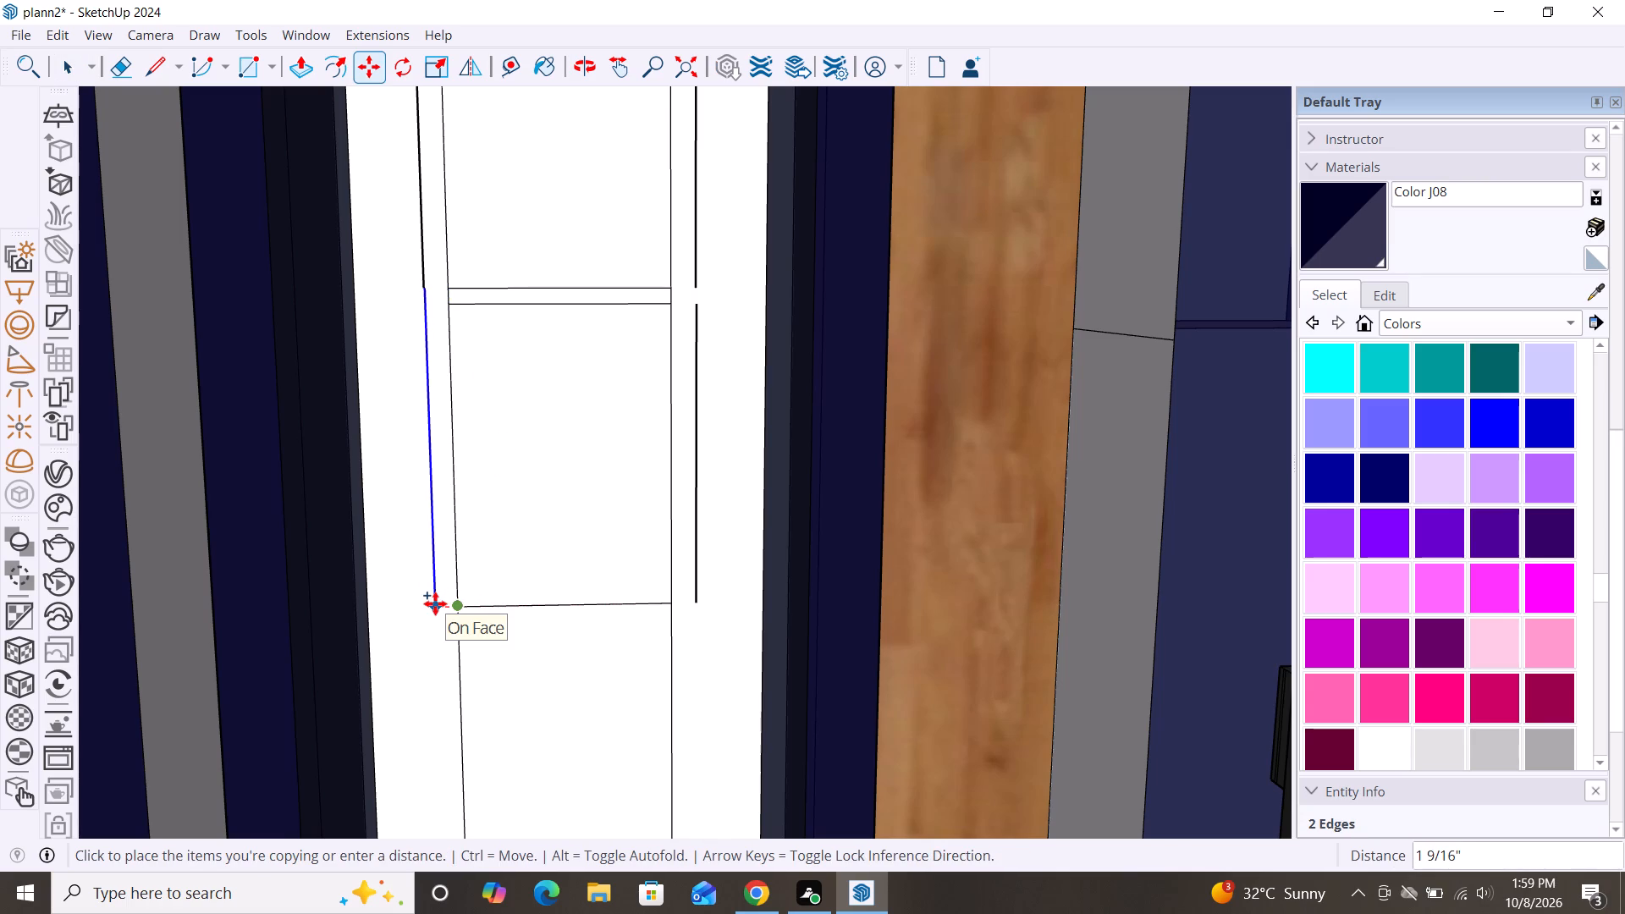
pyautogui.click(434, 606)
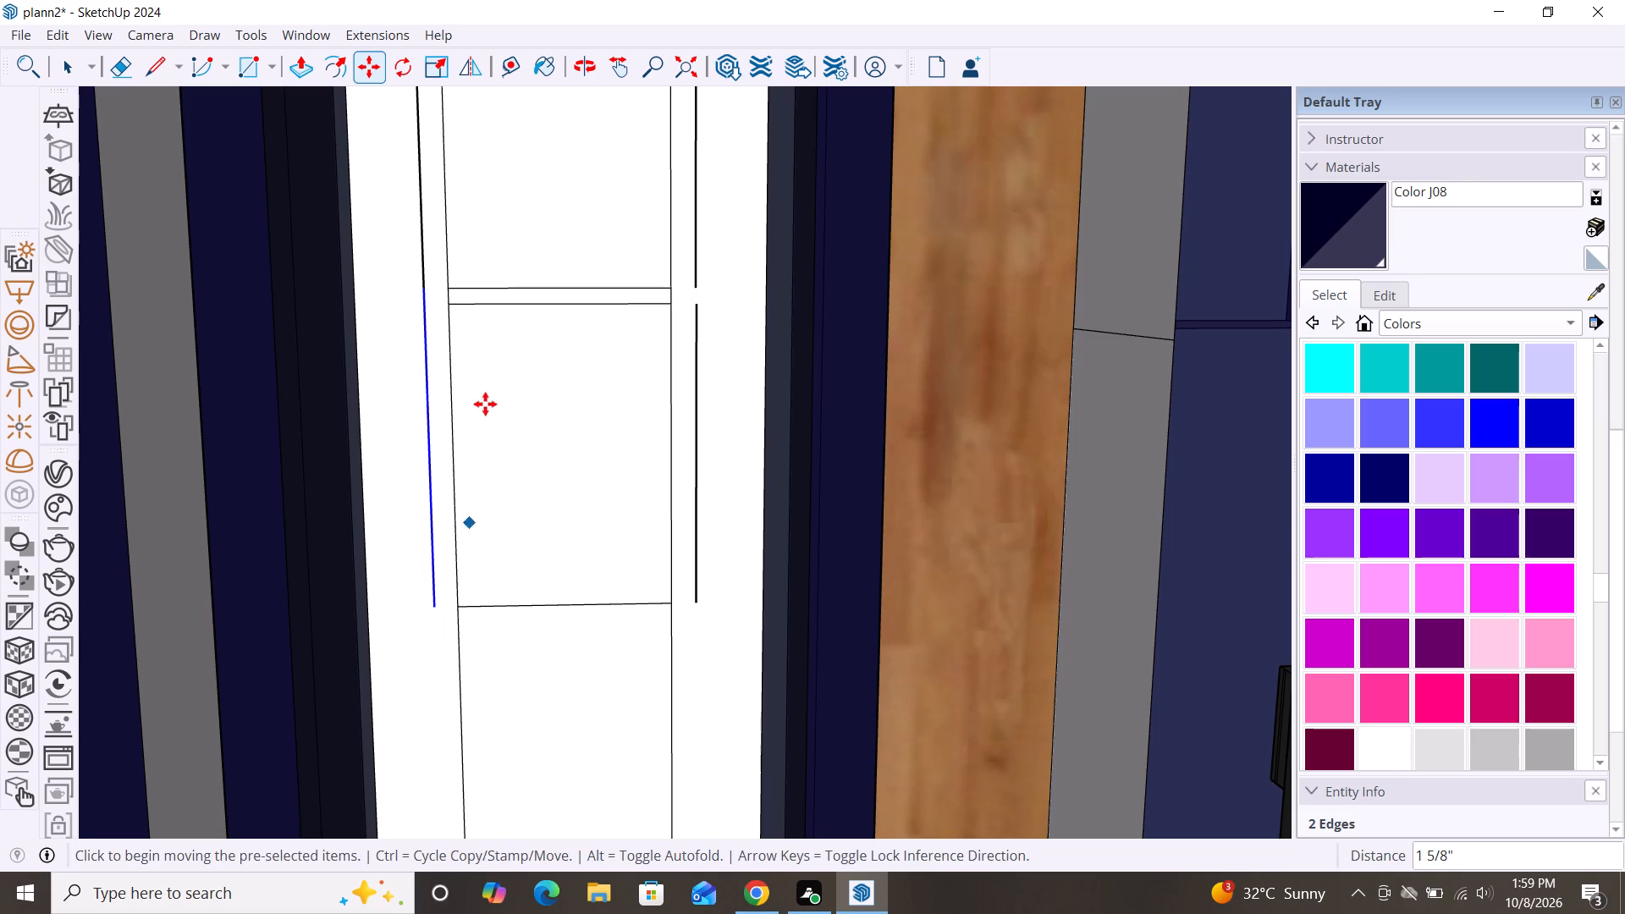
pyautogui.scroll(-2, 474, 359)
pyautogui.scroll(-6, 400, 264)
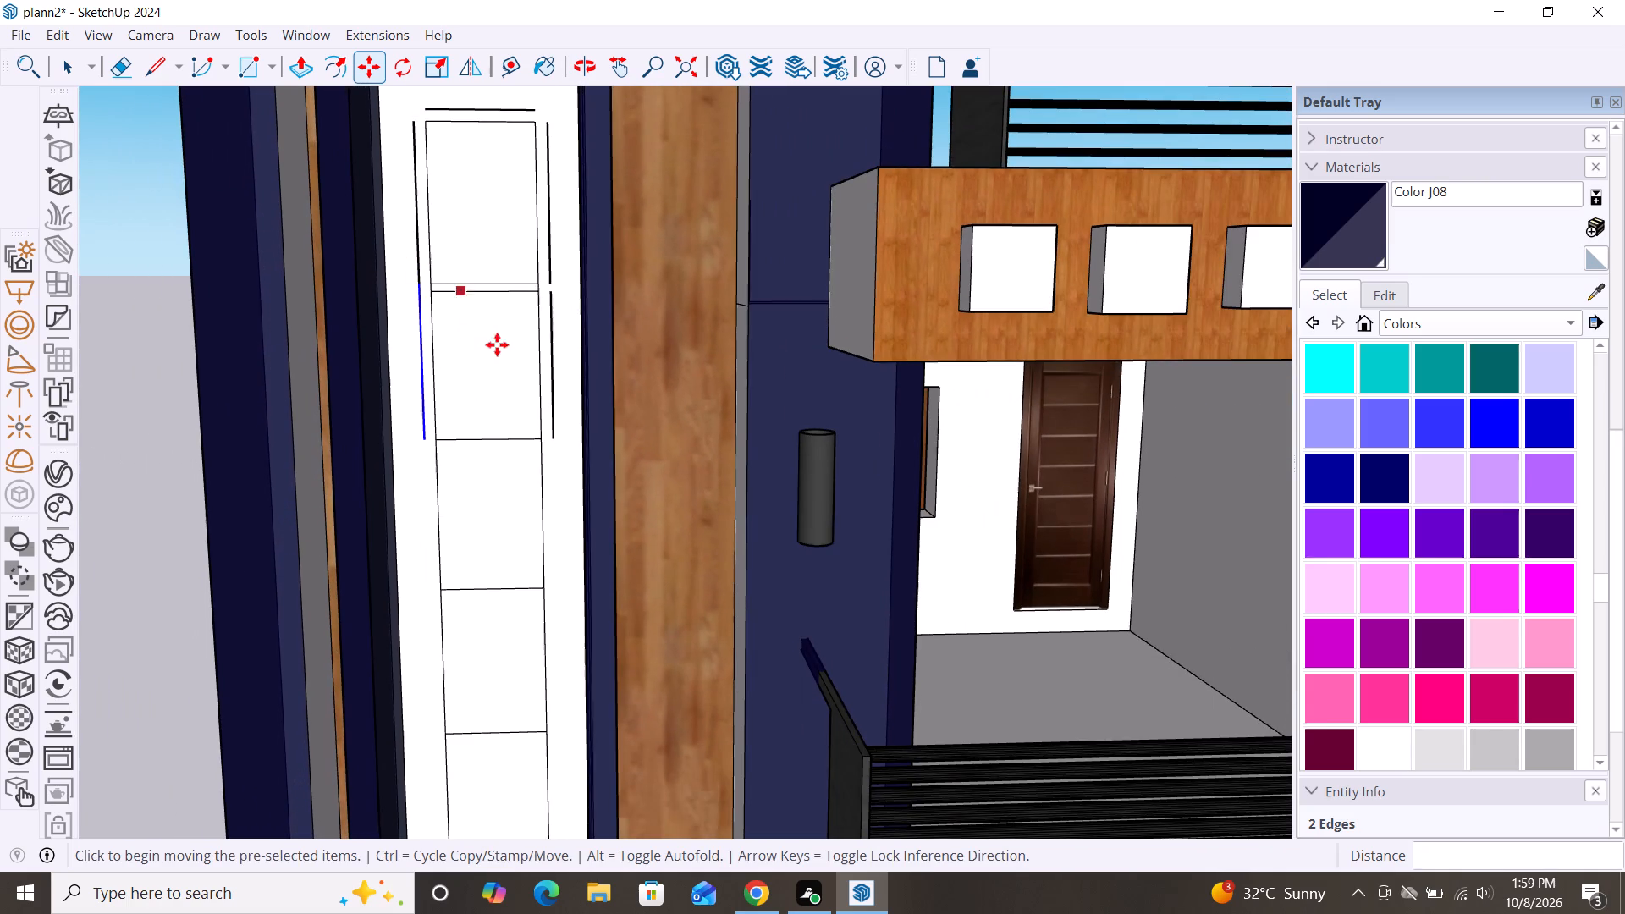
pyautogui.press('space')
# Copy the right edge of the third division about 1 3/4" outward, in line with the offset line above it.
pyautogui.scroll(8, 493, 515)
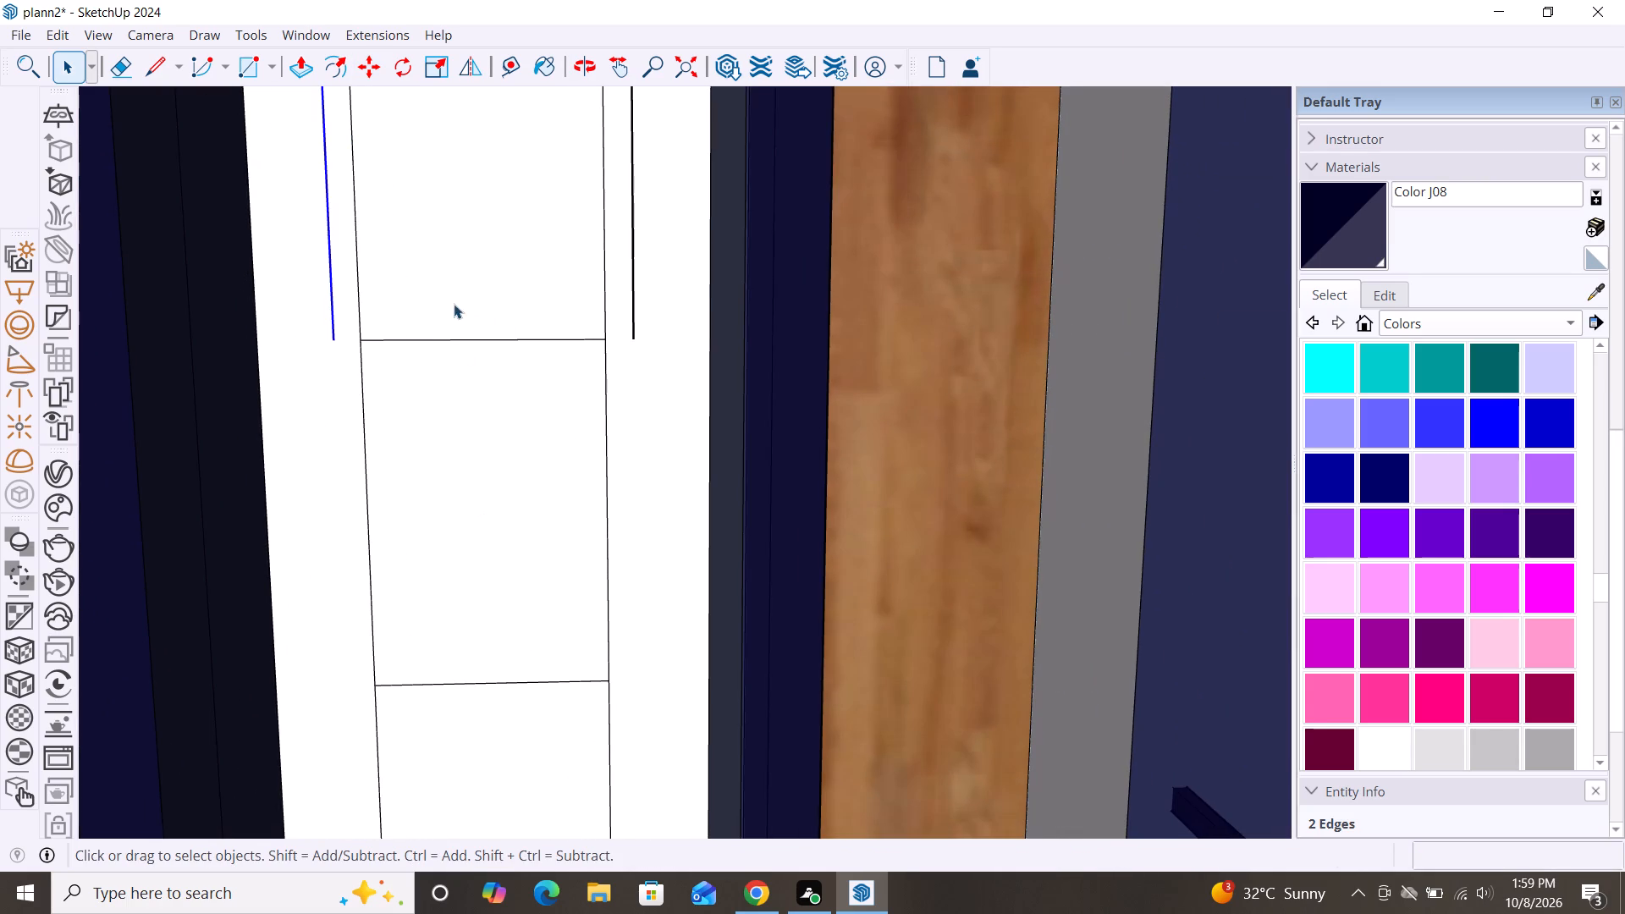
pyautogui.click(605, 403)
pyautogui.press('m')
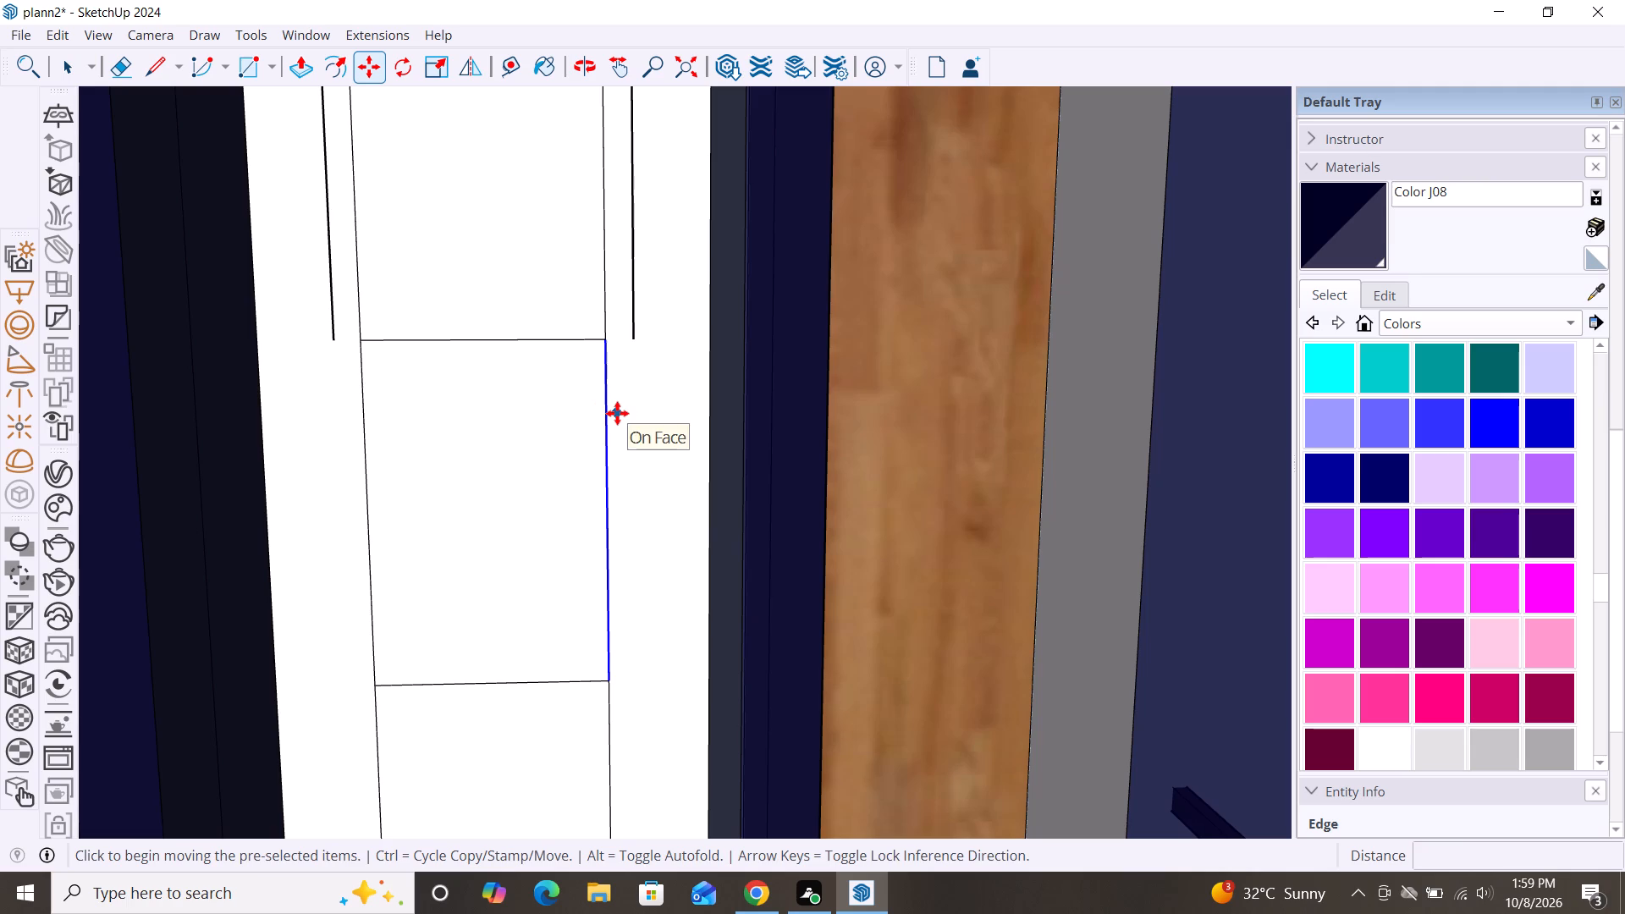
pyautogui.click(607, 346)
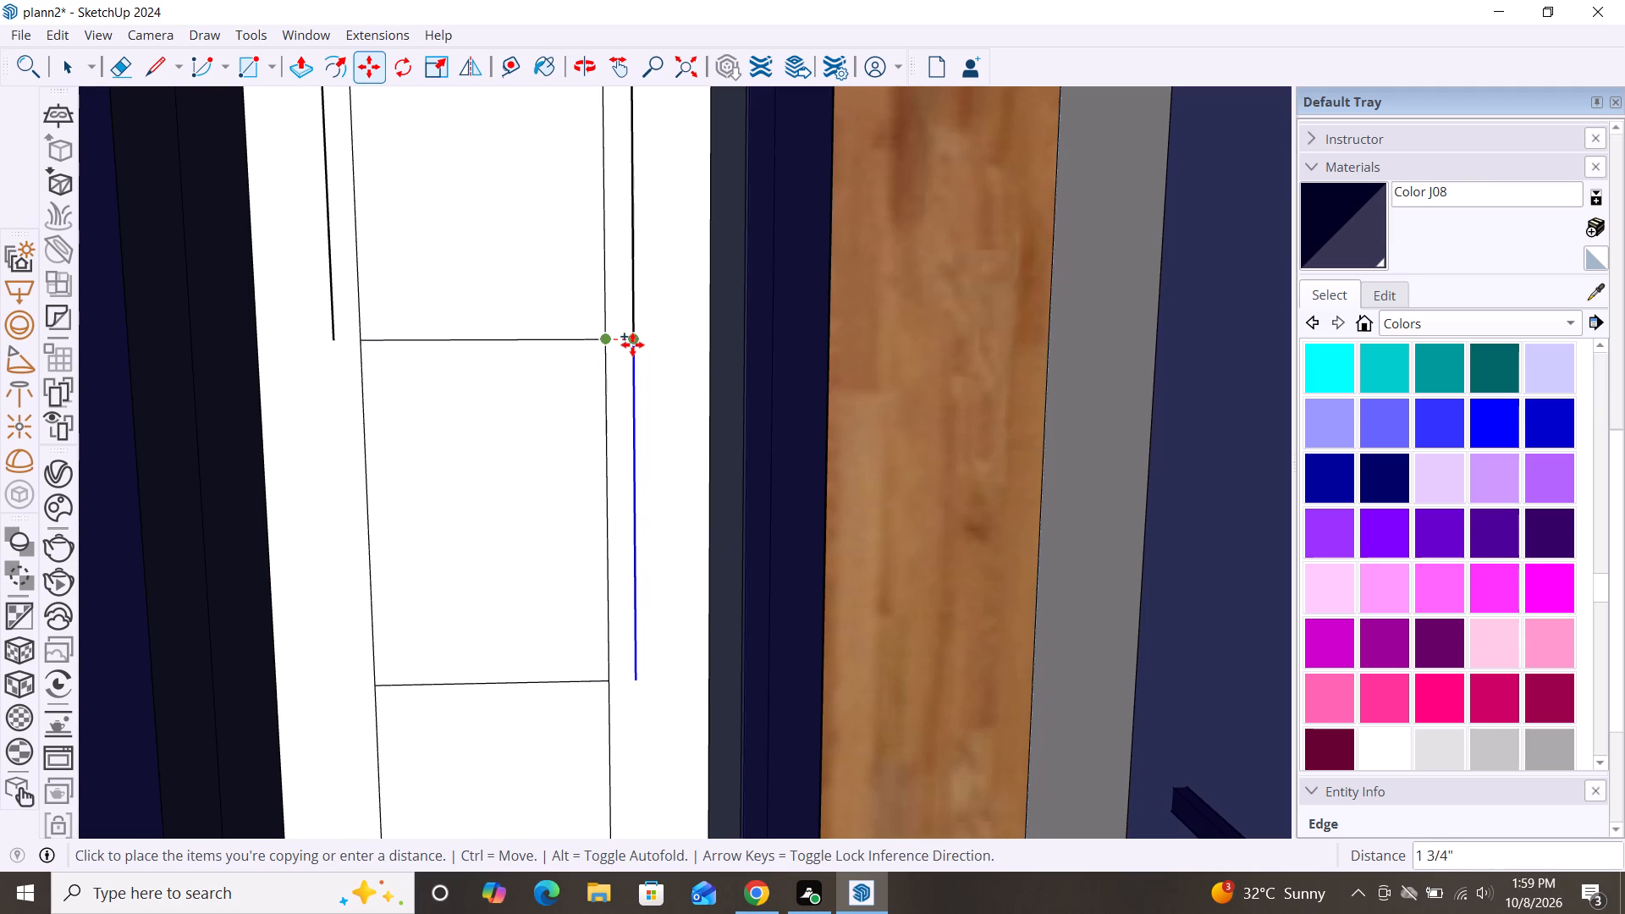
pyautogui.click(624, 339)
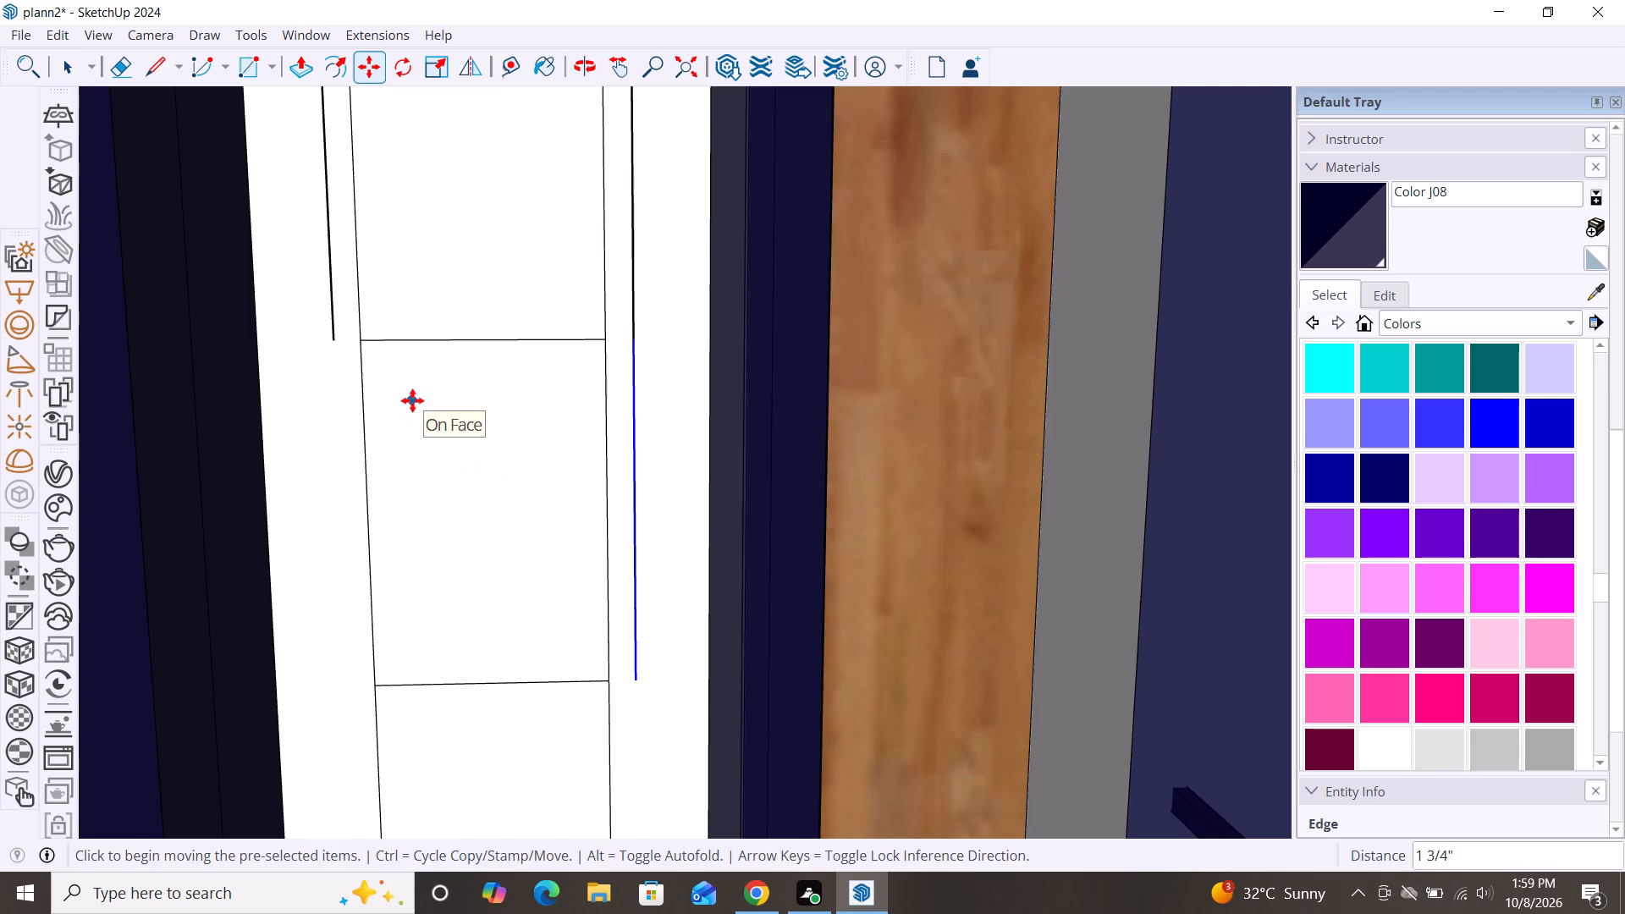
# Copy the left edge of the third division about 1 5/8" outward, in line with the offset line above it.
pyautogui.press('space')
pyautogui.click(365, 465)
pyautogui.press('m')
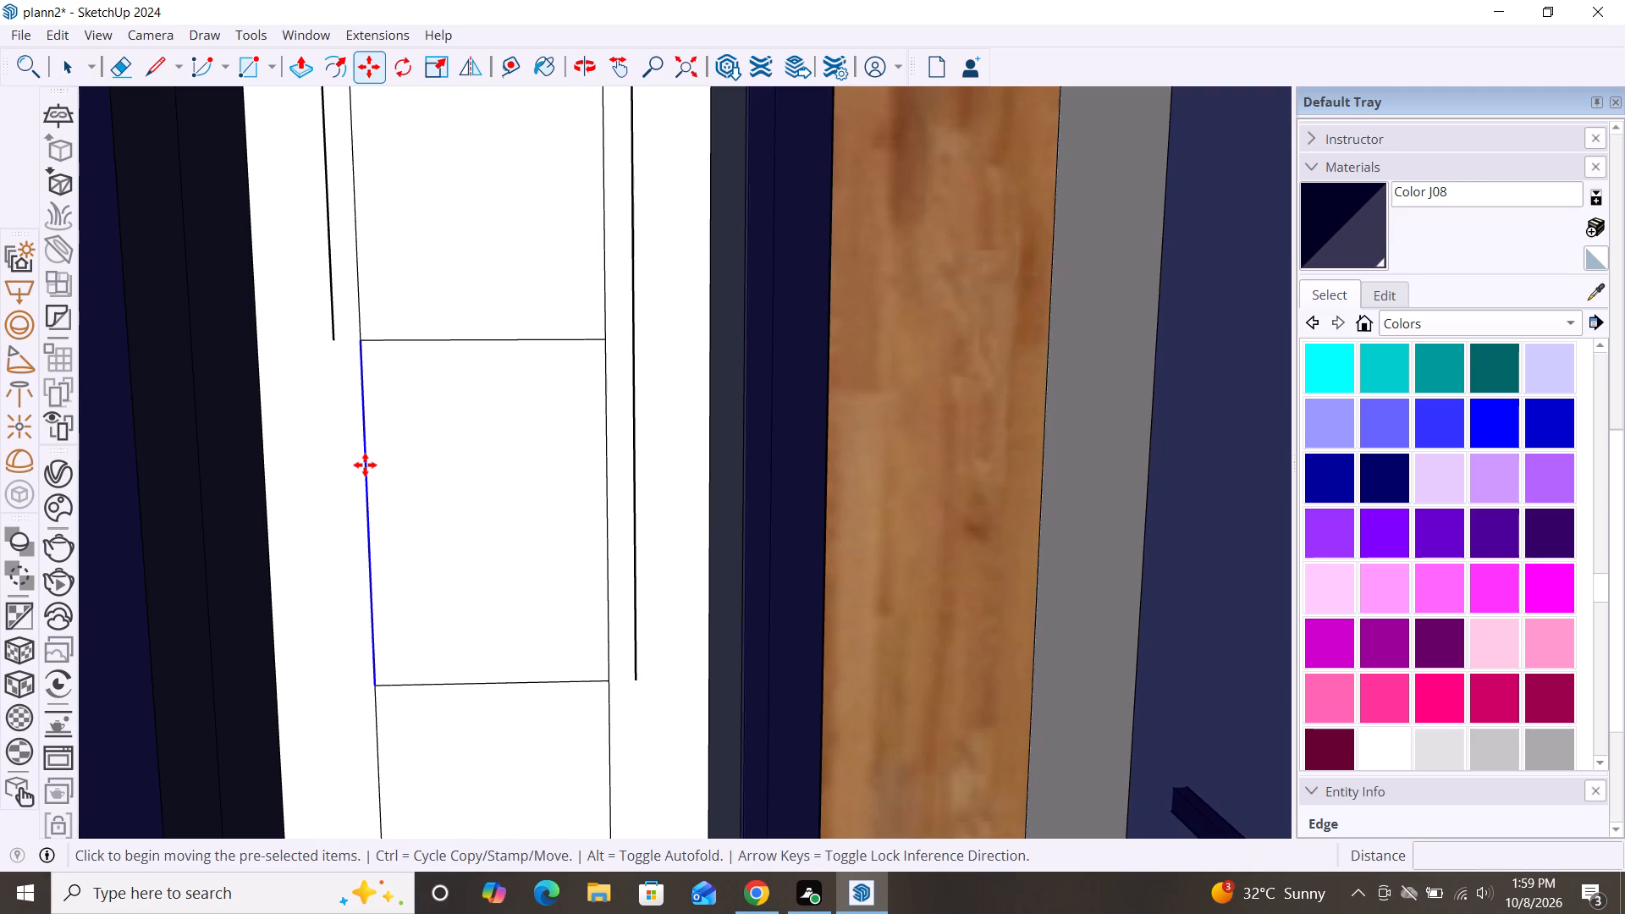
pyautogui.click(363, 342)
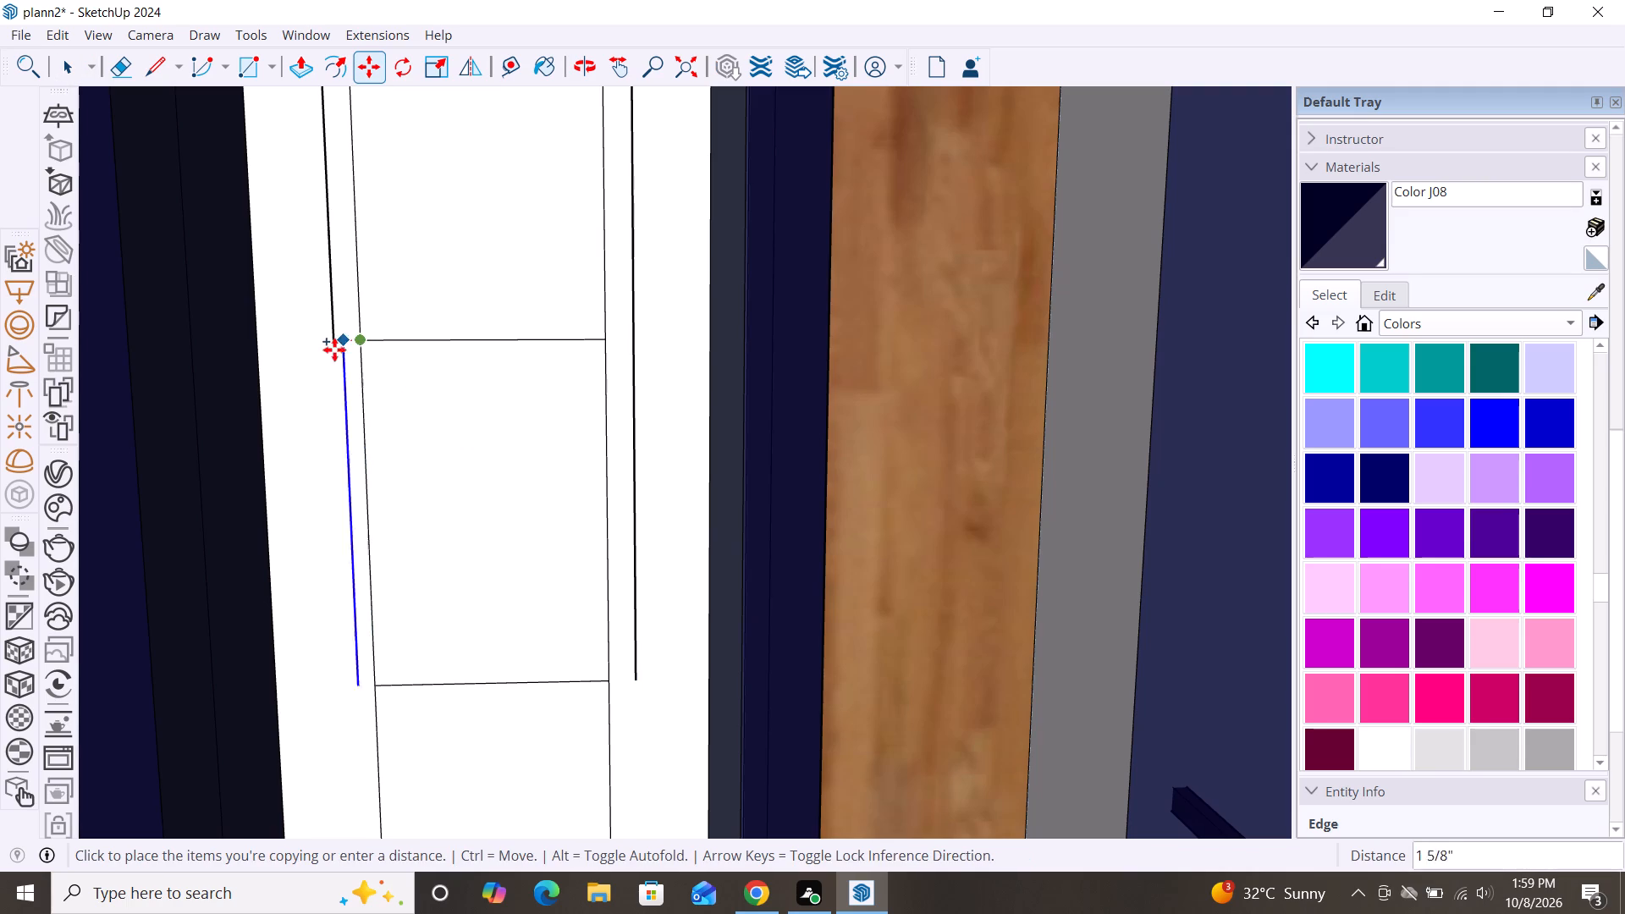
pyautogui.click(330, 342)
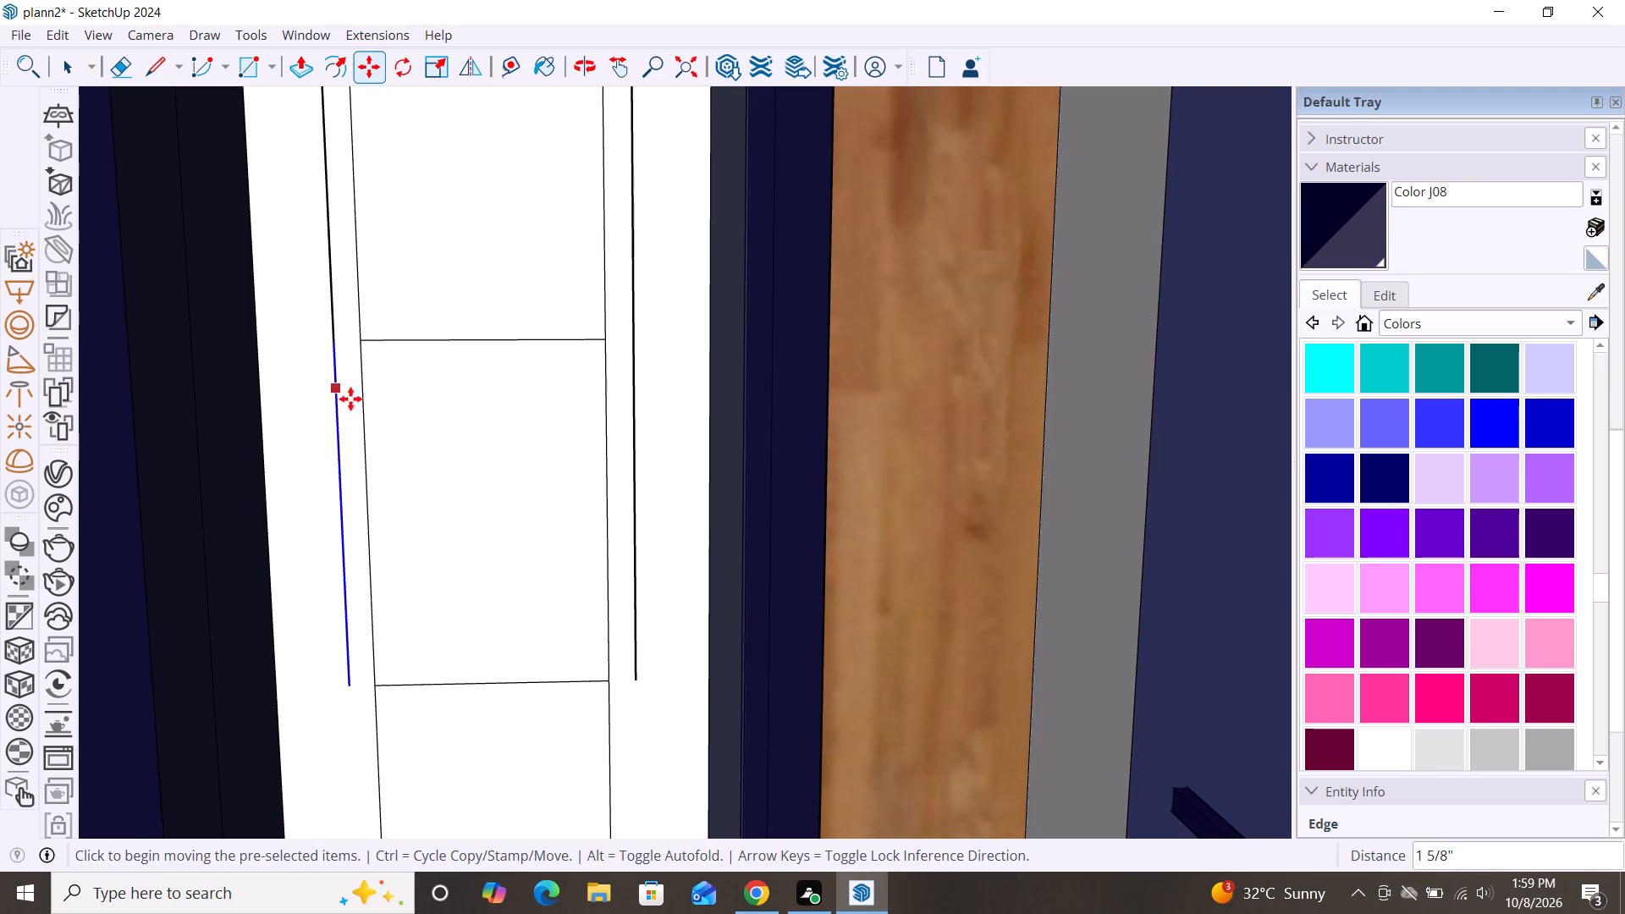
pyautogui.scroll(-7, 357, 361)
pyautogui.scroll(-2, 504, 293)
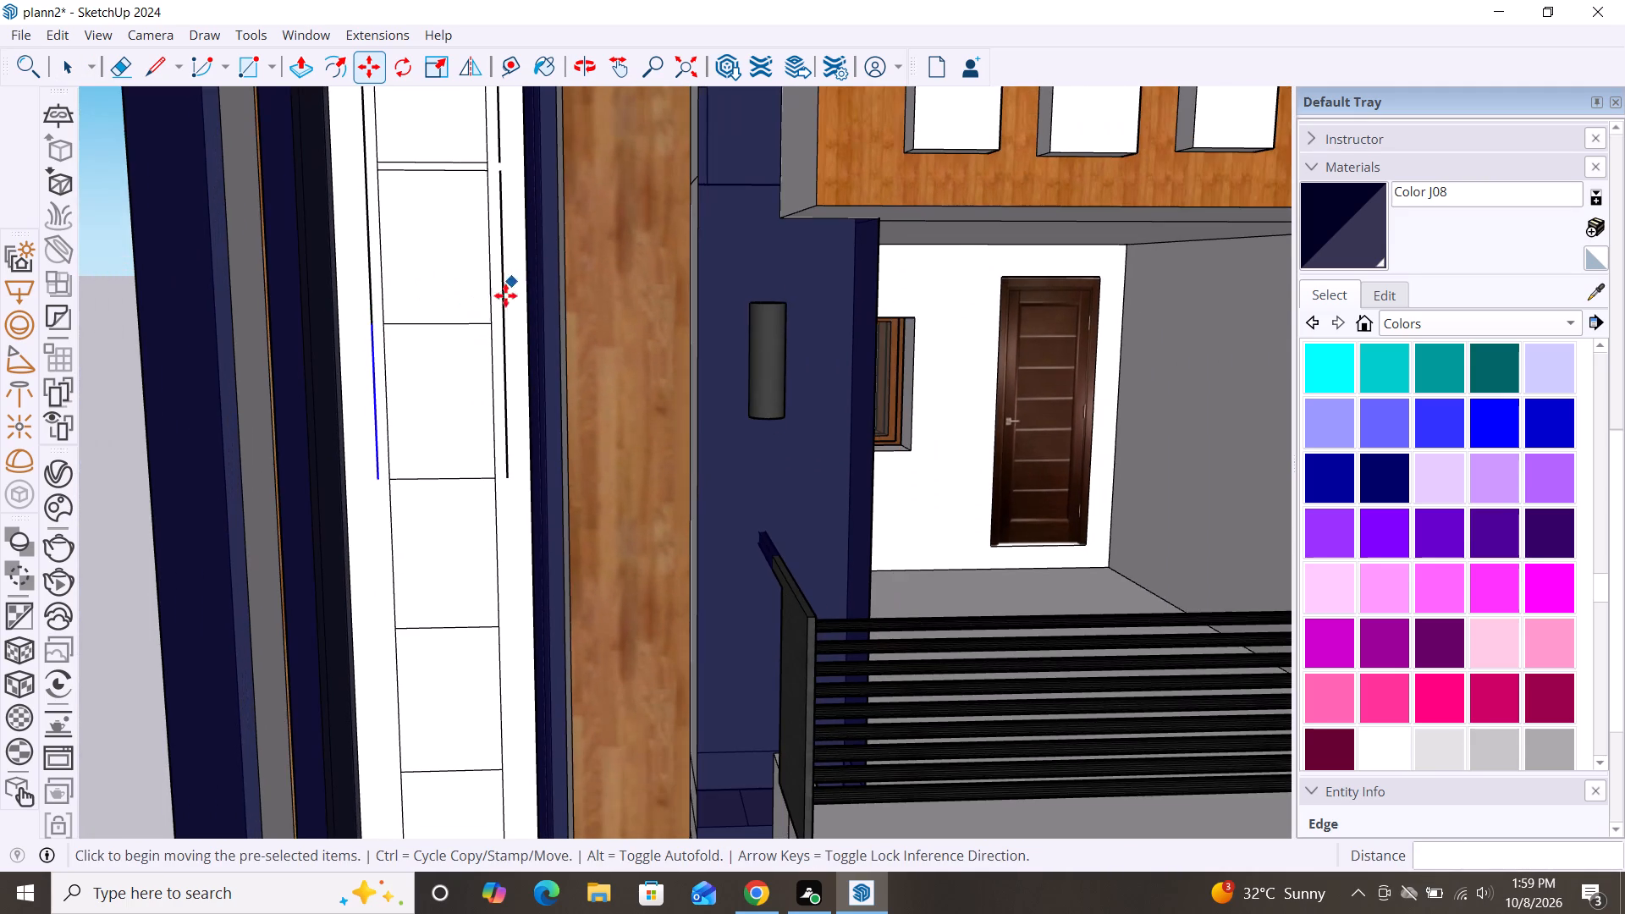
pyautogui.scroll(4, 496, 575)
pyautogui.press('space')
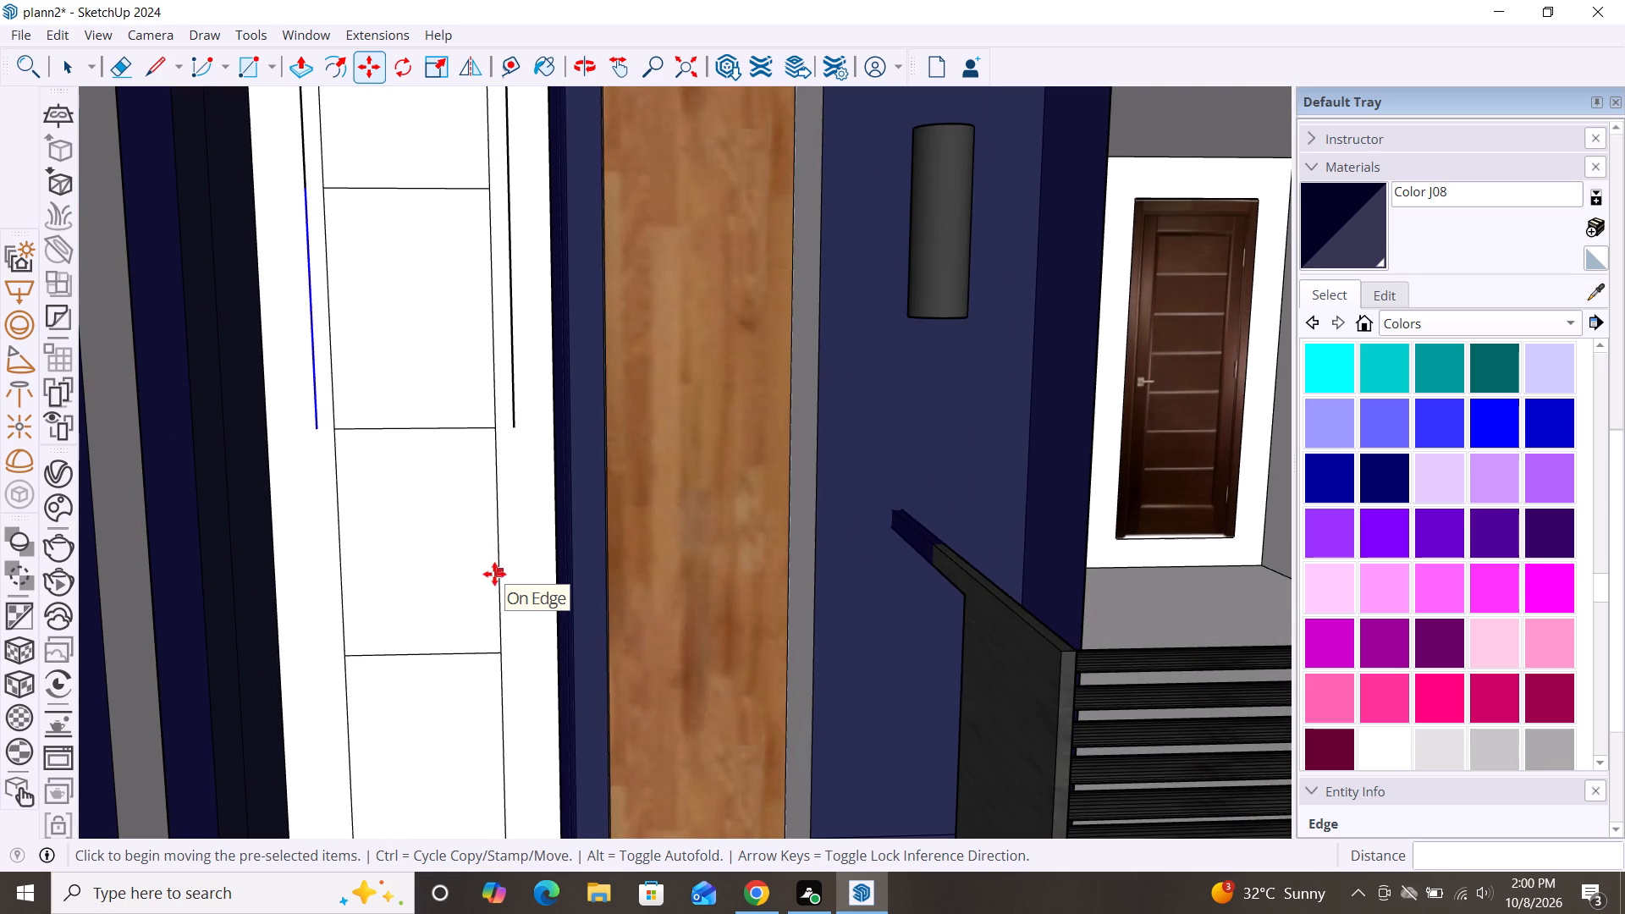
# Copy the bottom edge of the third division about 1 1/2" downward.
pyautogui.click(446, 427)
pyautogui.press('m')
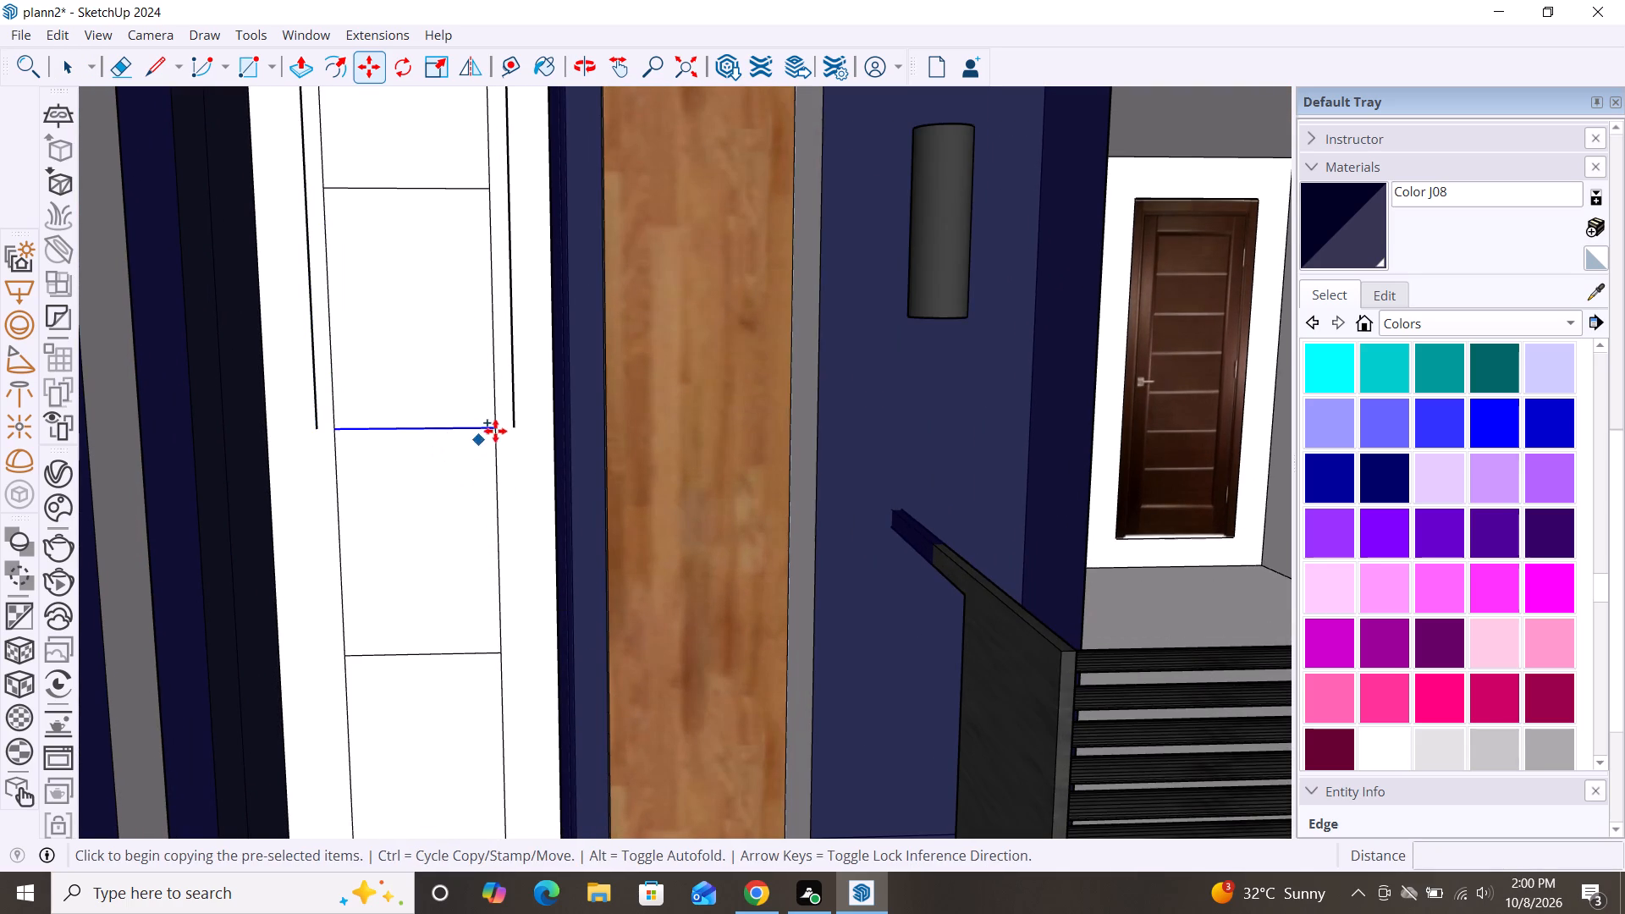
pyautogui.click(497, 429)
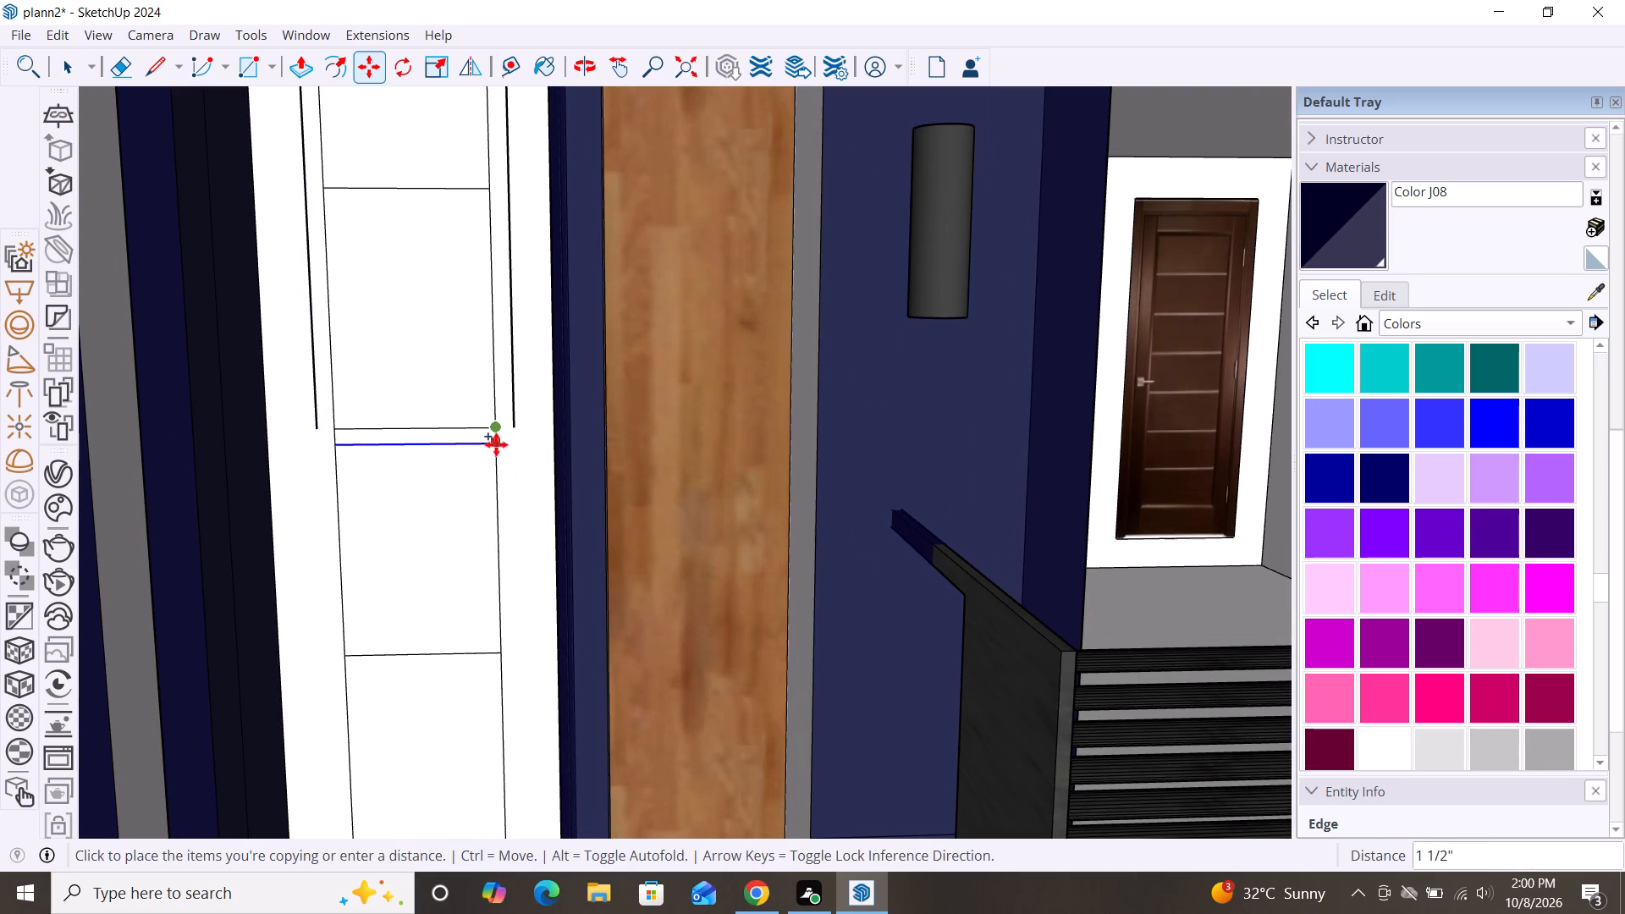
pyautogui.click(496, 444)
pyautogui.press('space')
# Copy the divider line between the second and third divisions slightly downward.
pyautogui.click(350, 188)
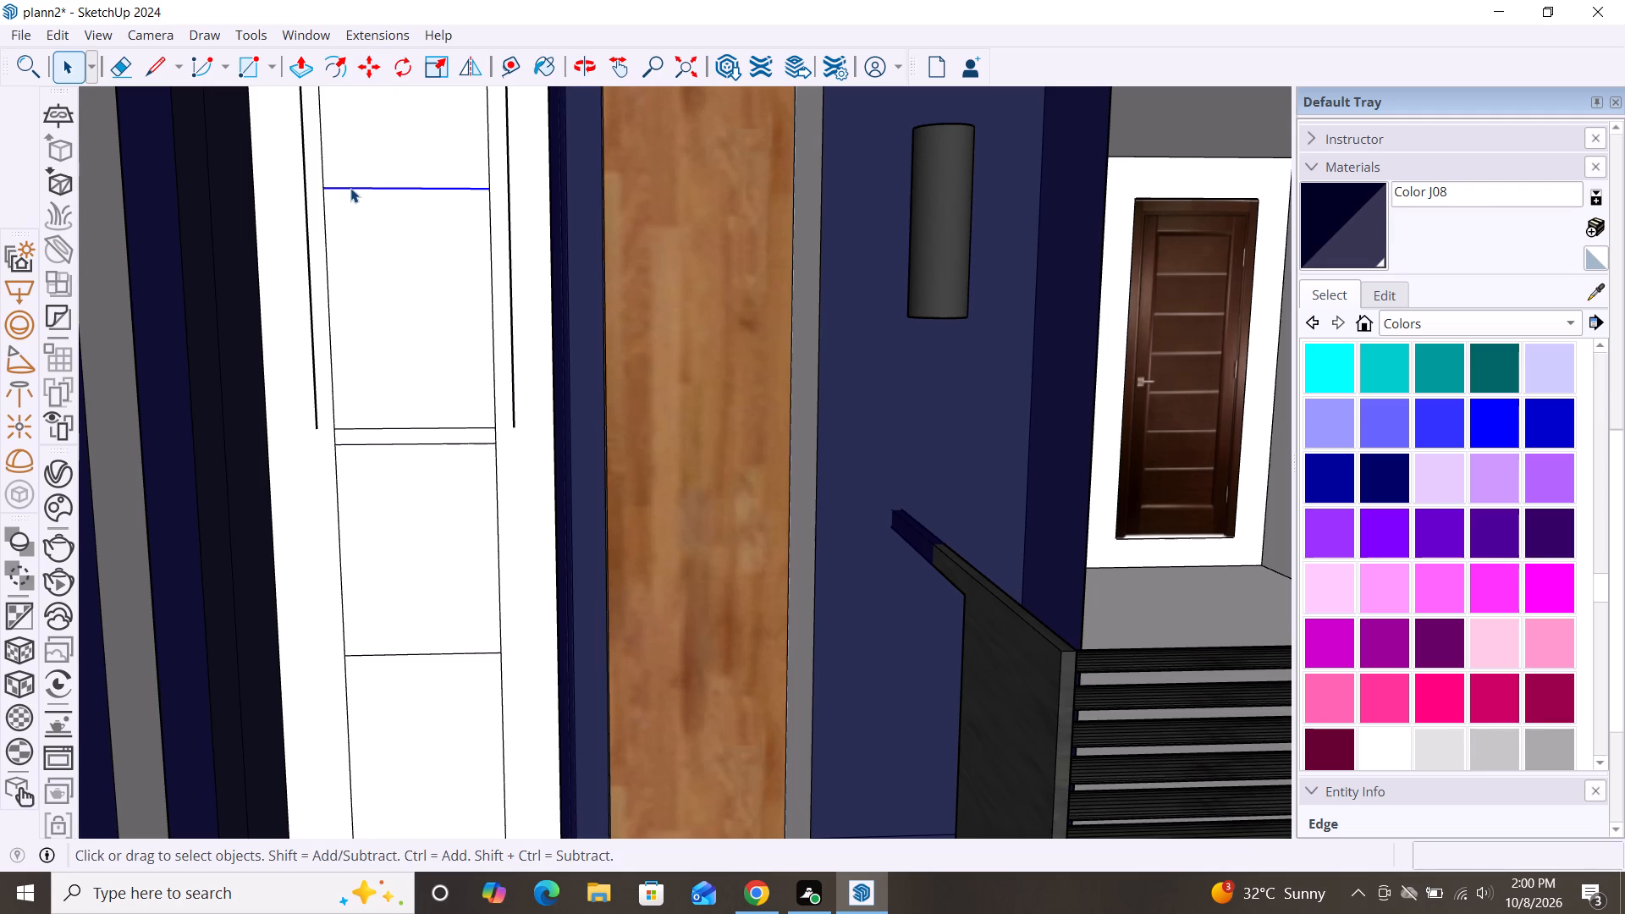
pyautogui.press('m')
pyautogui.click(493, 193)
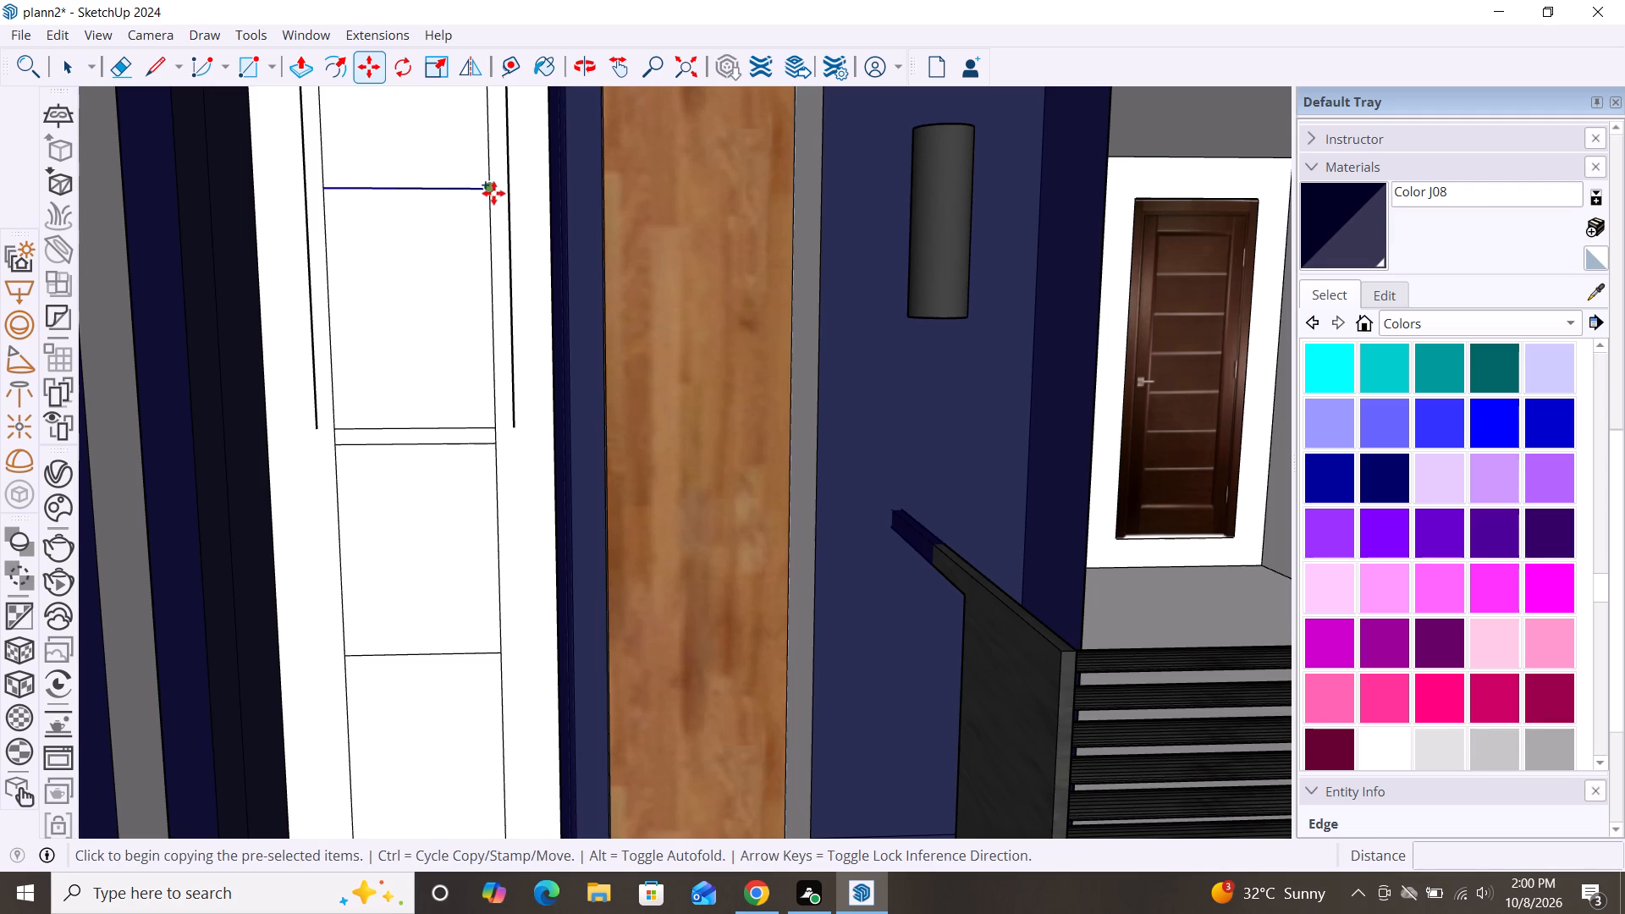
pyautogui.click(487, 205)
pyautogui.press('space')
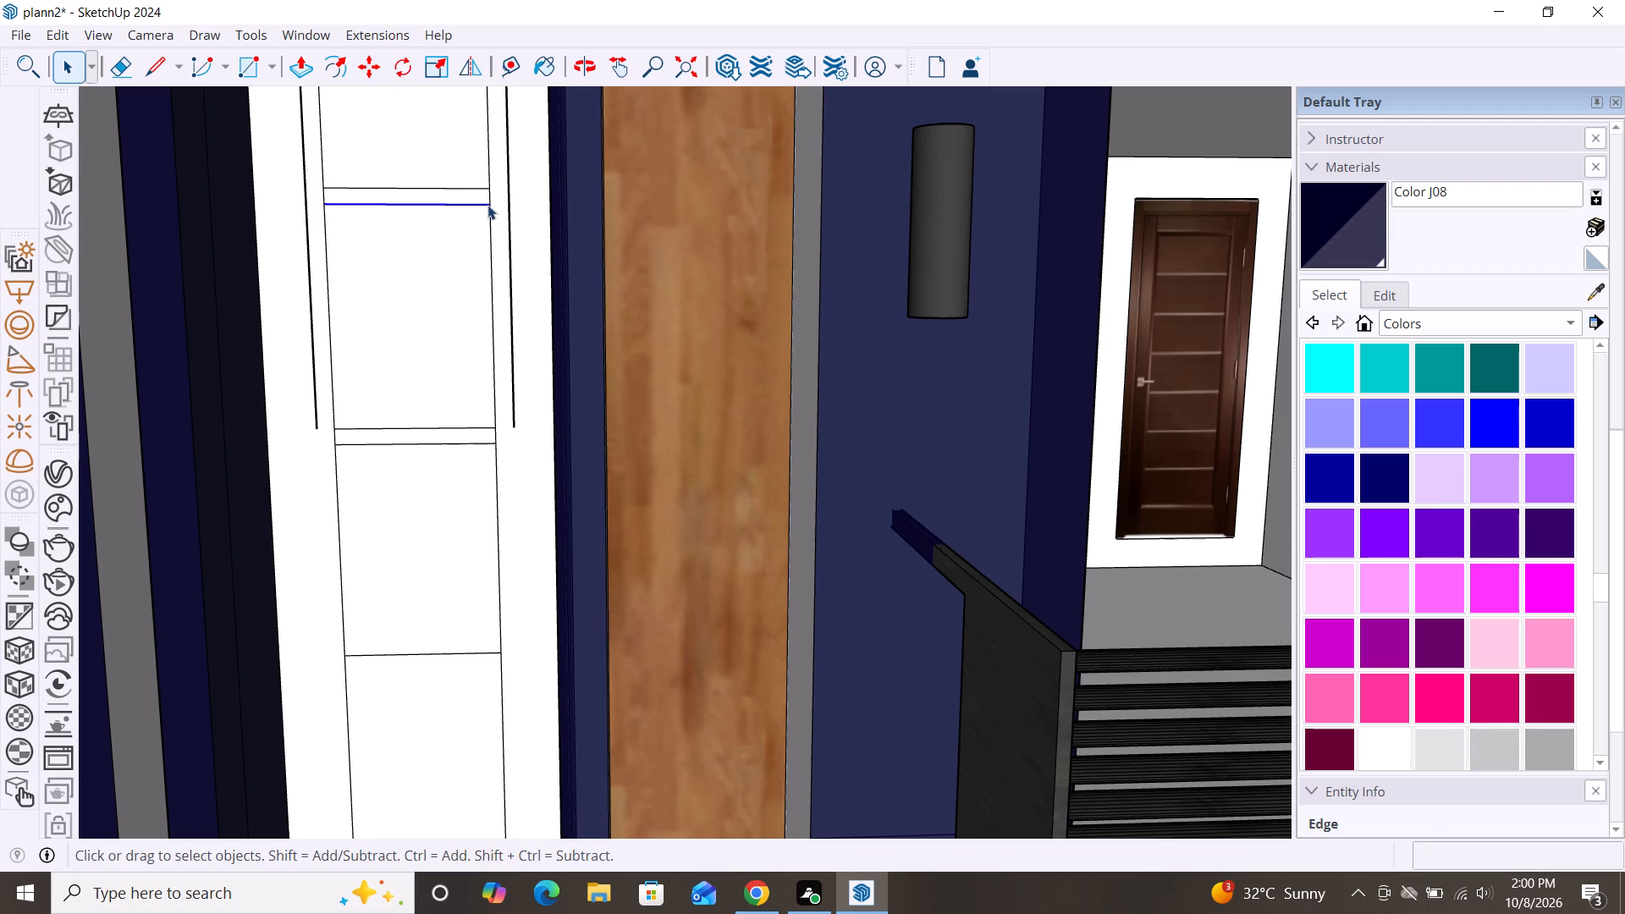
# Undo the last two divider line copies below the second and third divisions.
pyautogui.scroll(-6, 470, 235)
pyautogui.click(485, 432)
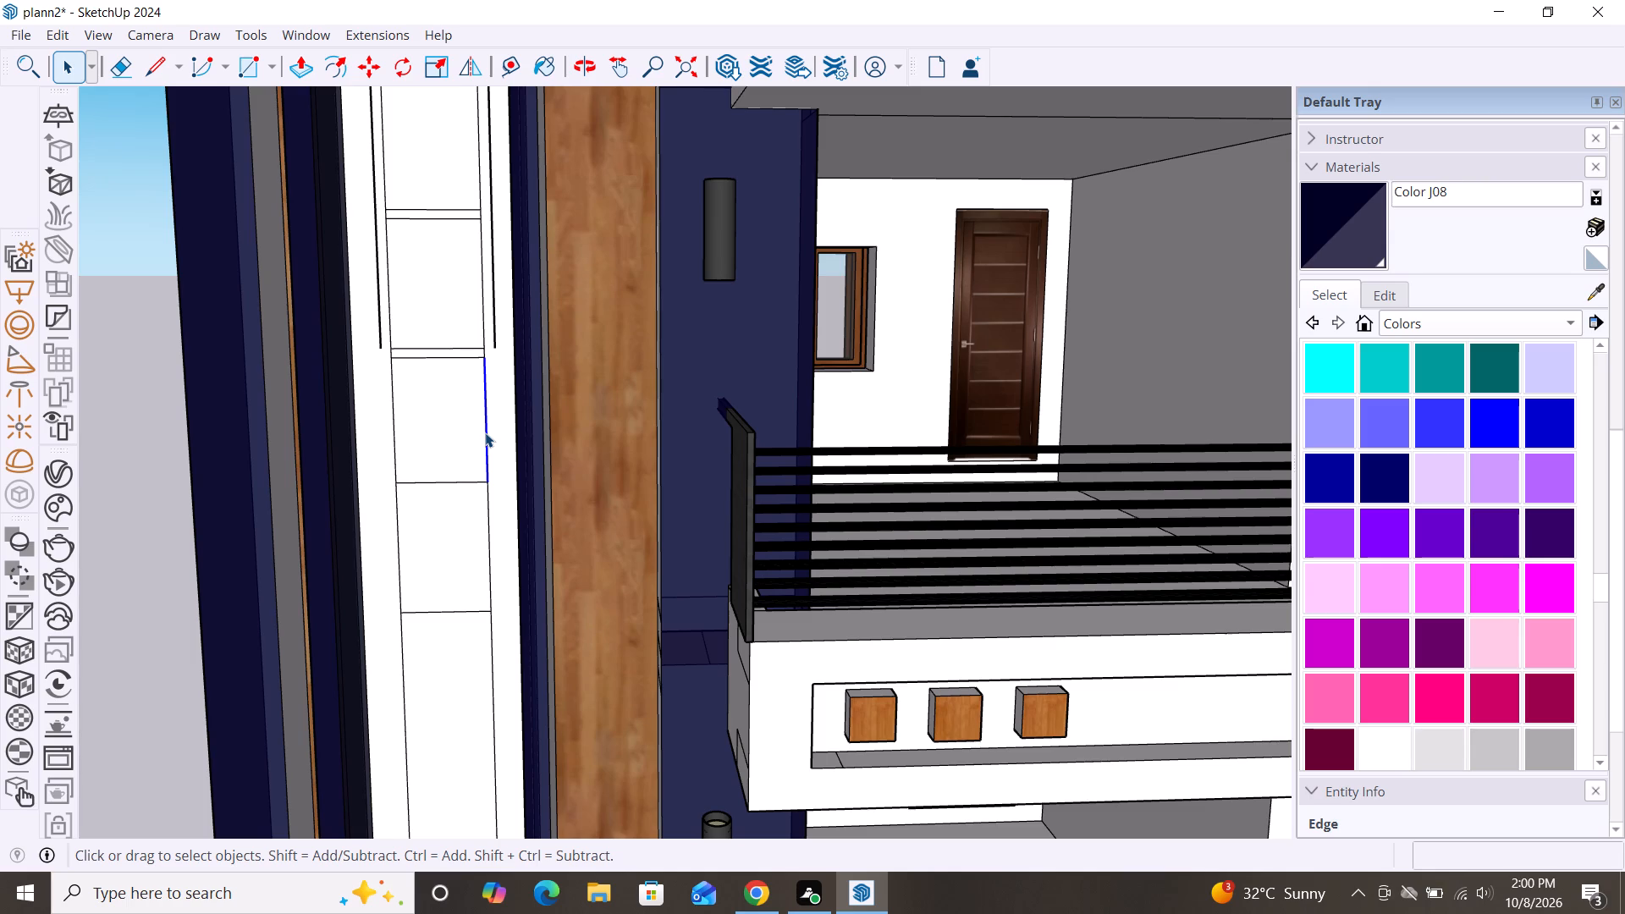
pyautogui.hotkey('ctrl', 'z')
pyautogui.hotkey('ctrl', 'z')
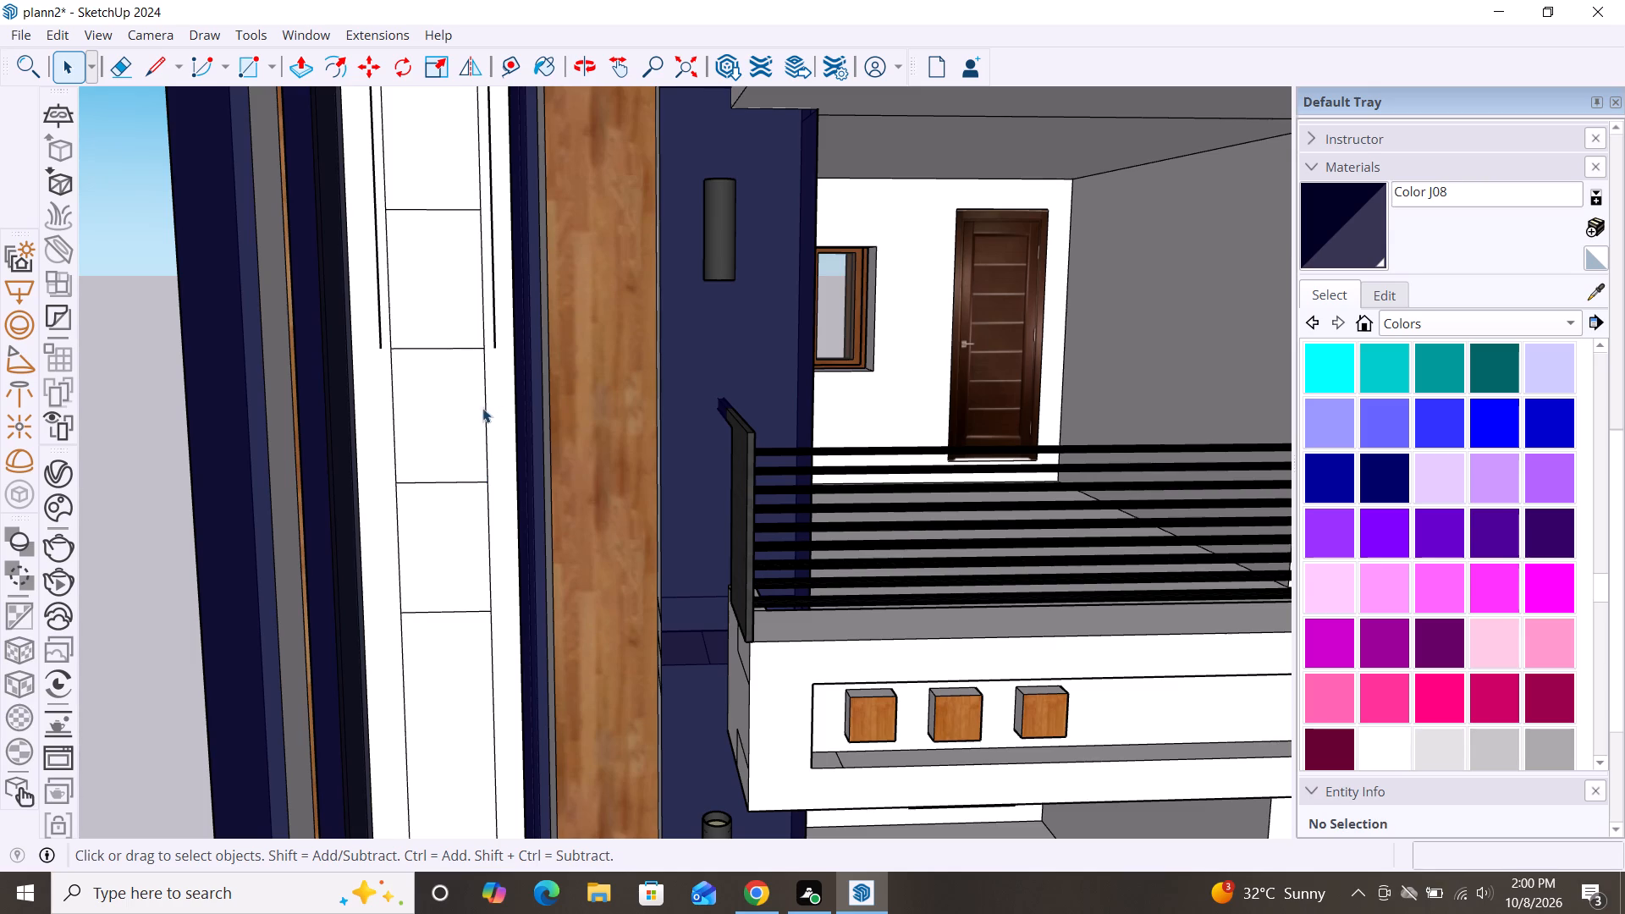
# Copy the right edge of the fourth division about 1 3/4" outward, in line with the offset line above it.
pyautogui.click(482, 408)
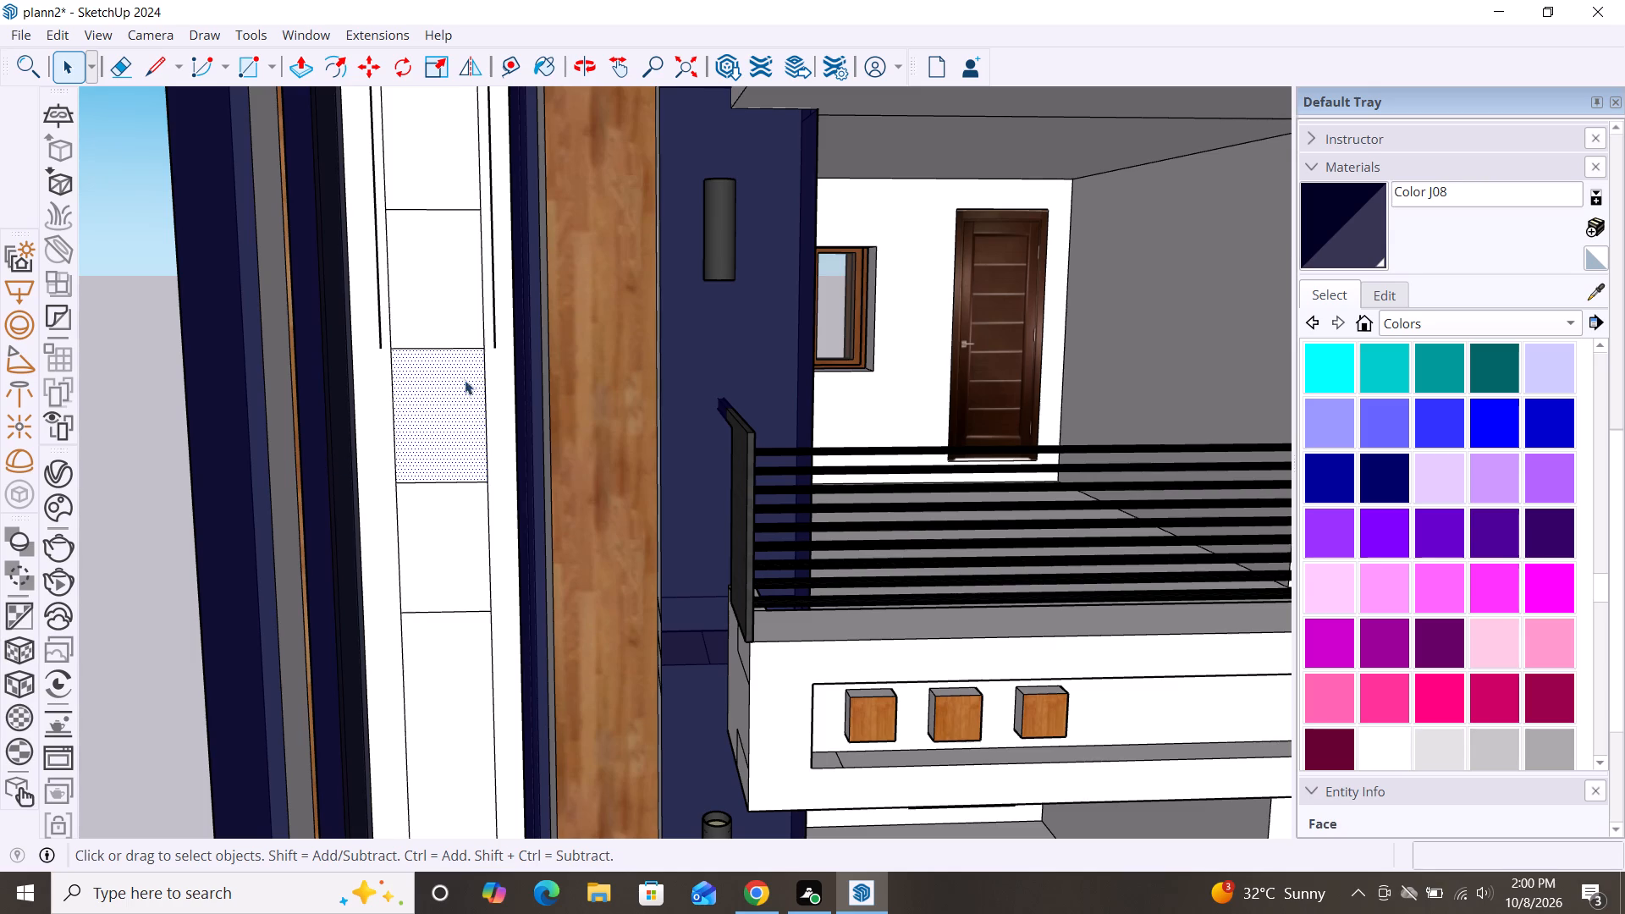
pyautogui.click(484, 407)
pyautogui.press('m')
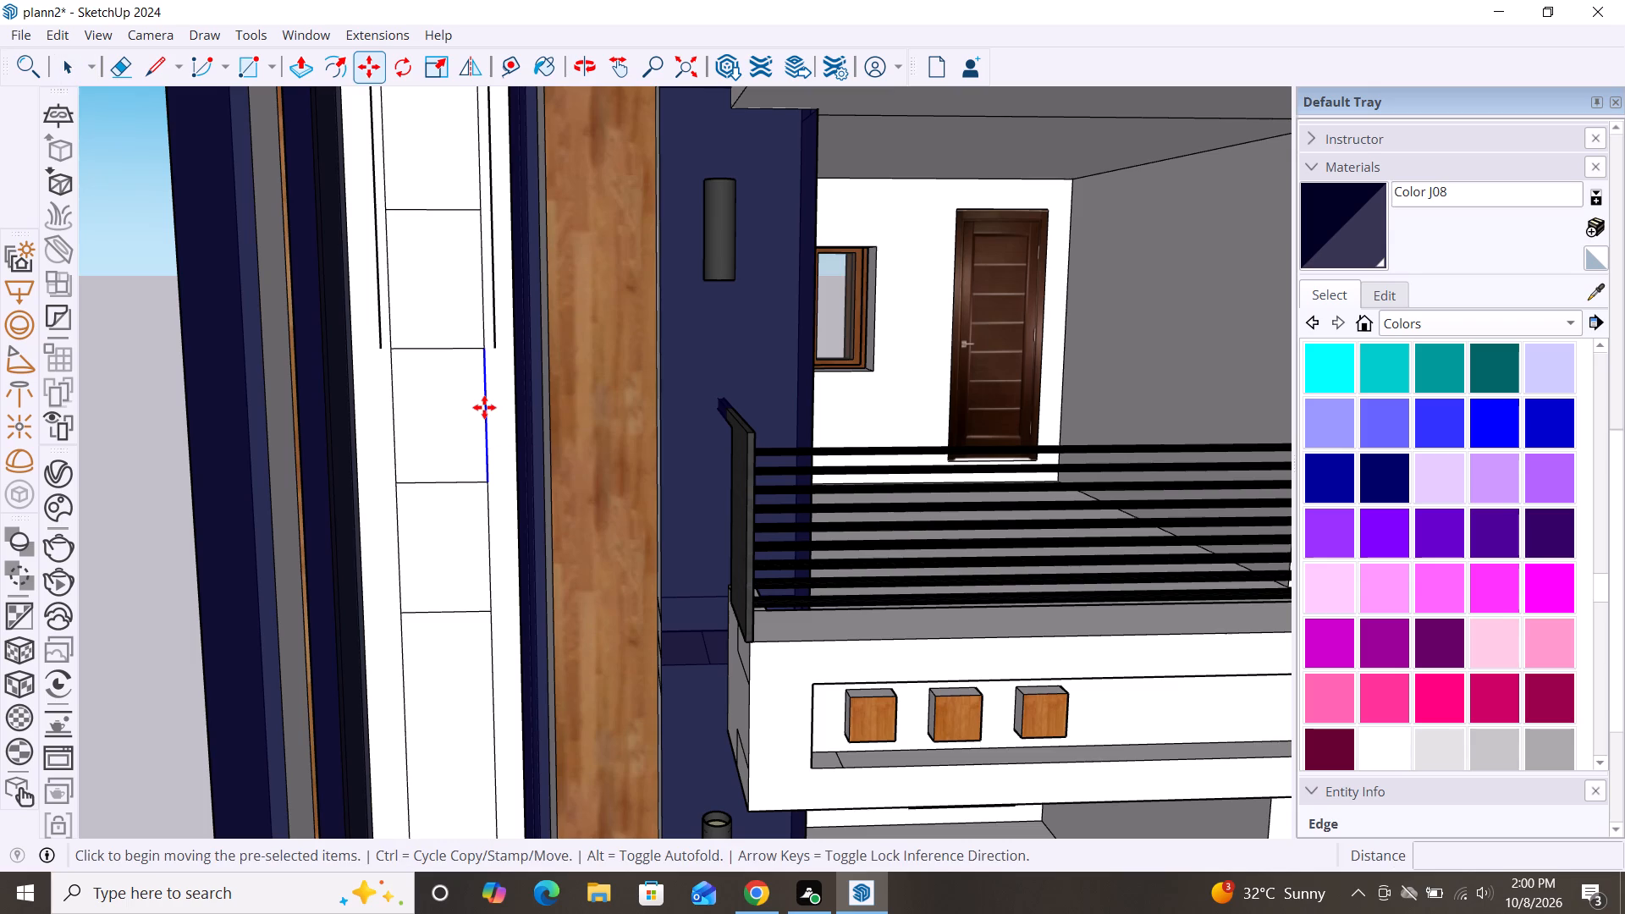
pyautogui.click(486, 354)
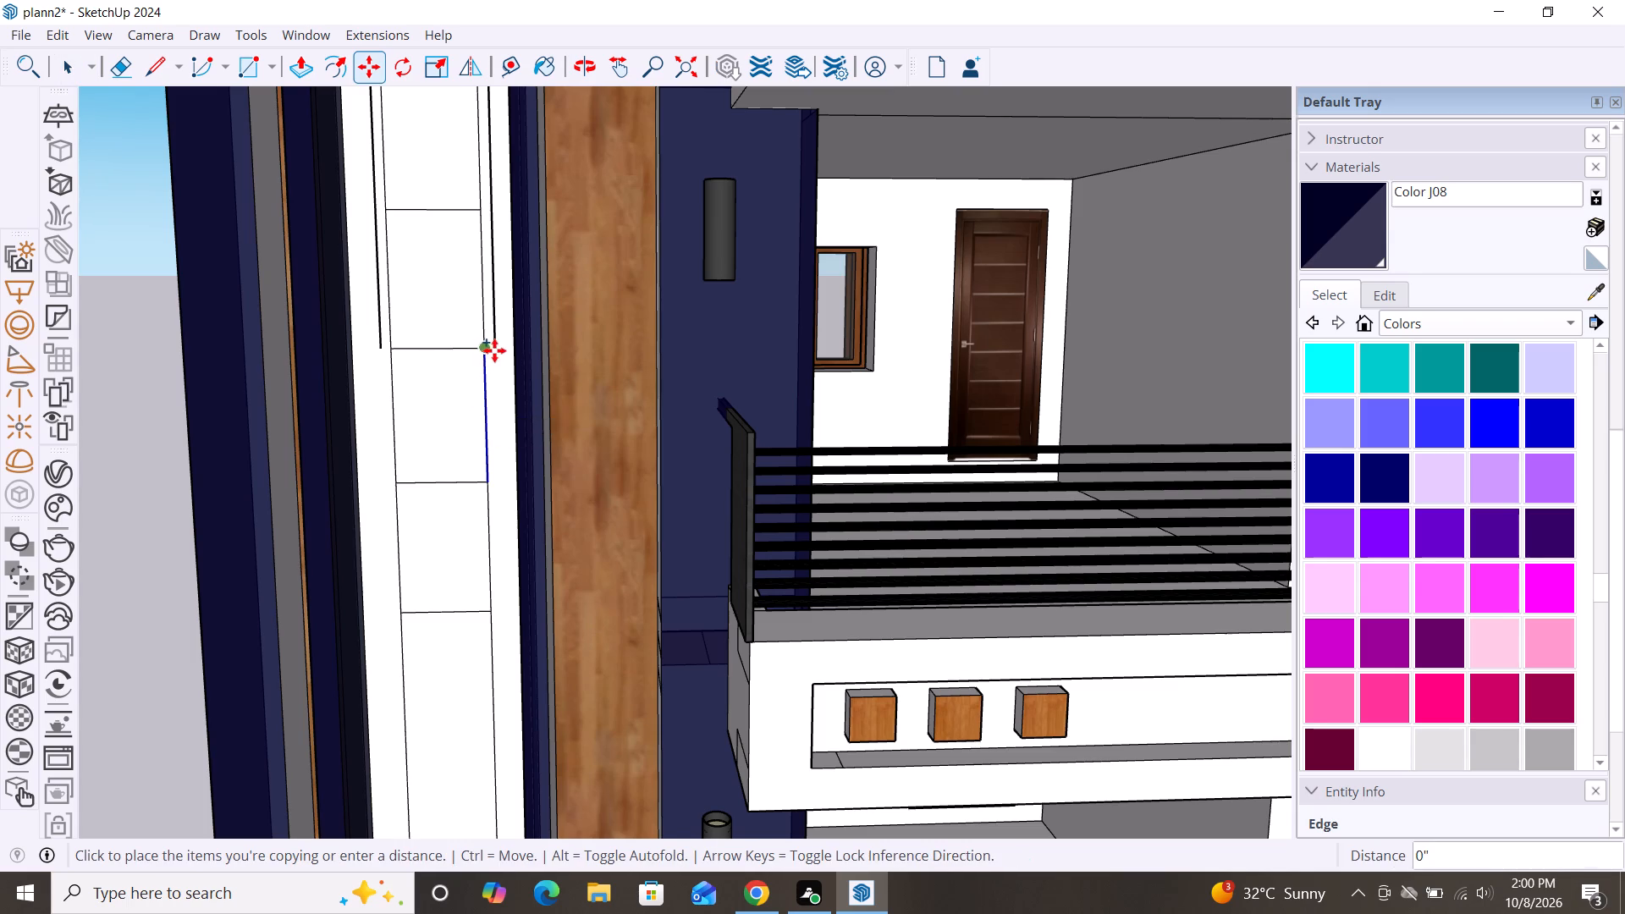
pyautogui.click(499, 350)
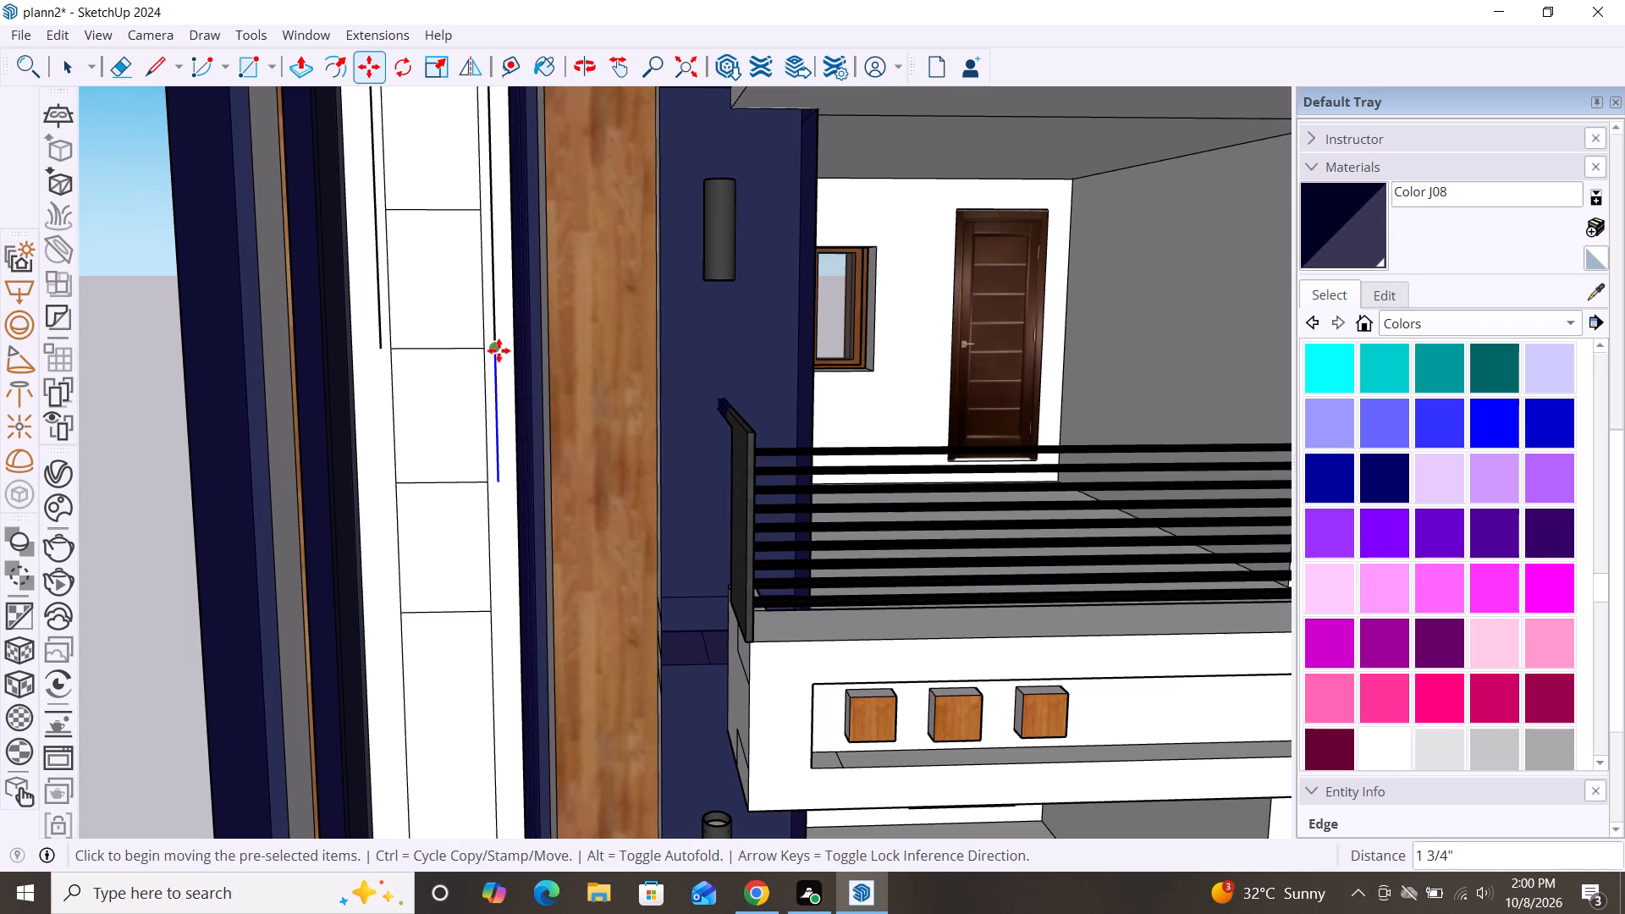
# Copy the left edge of the fourth division outward, in line with the offset line above it.
pyautogui.press('space')
pyautogui.click(394, 435)
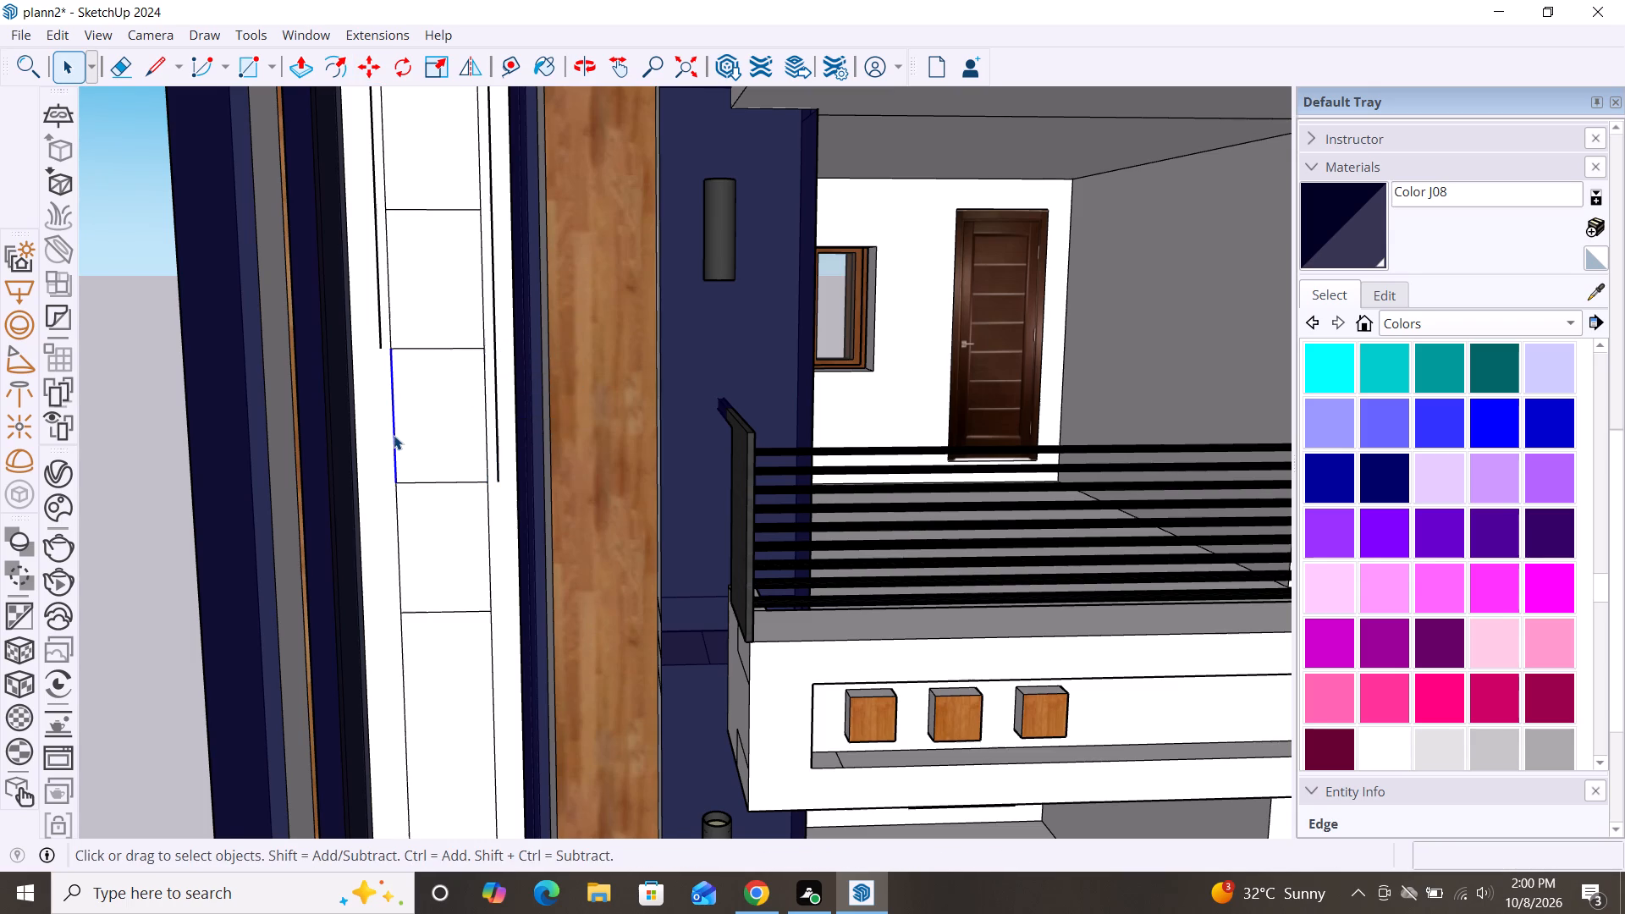
pyautogui.press('m')
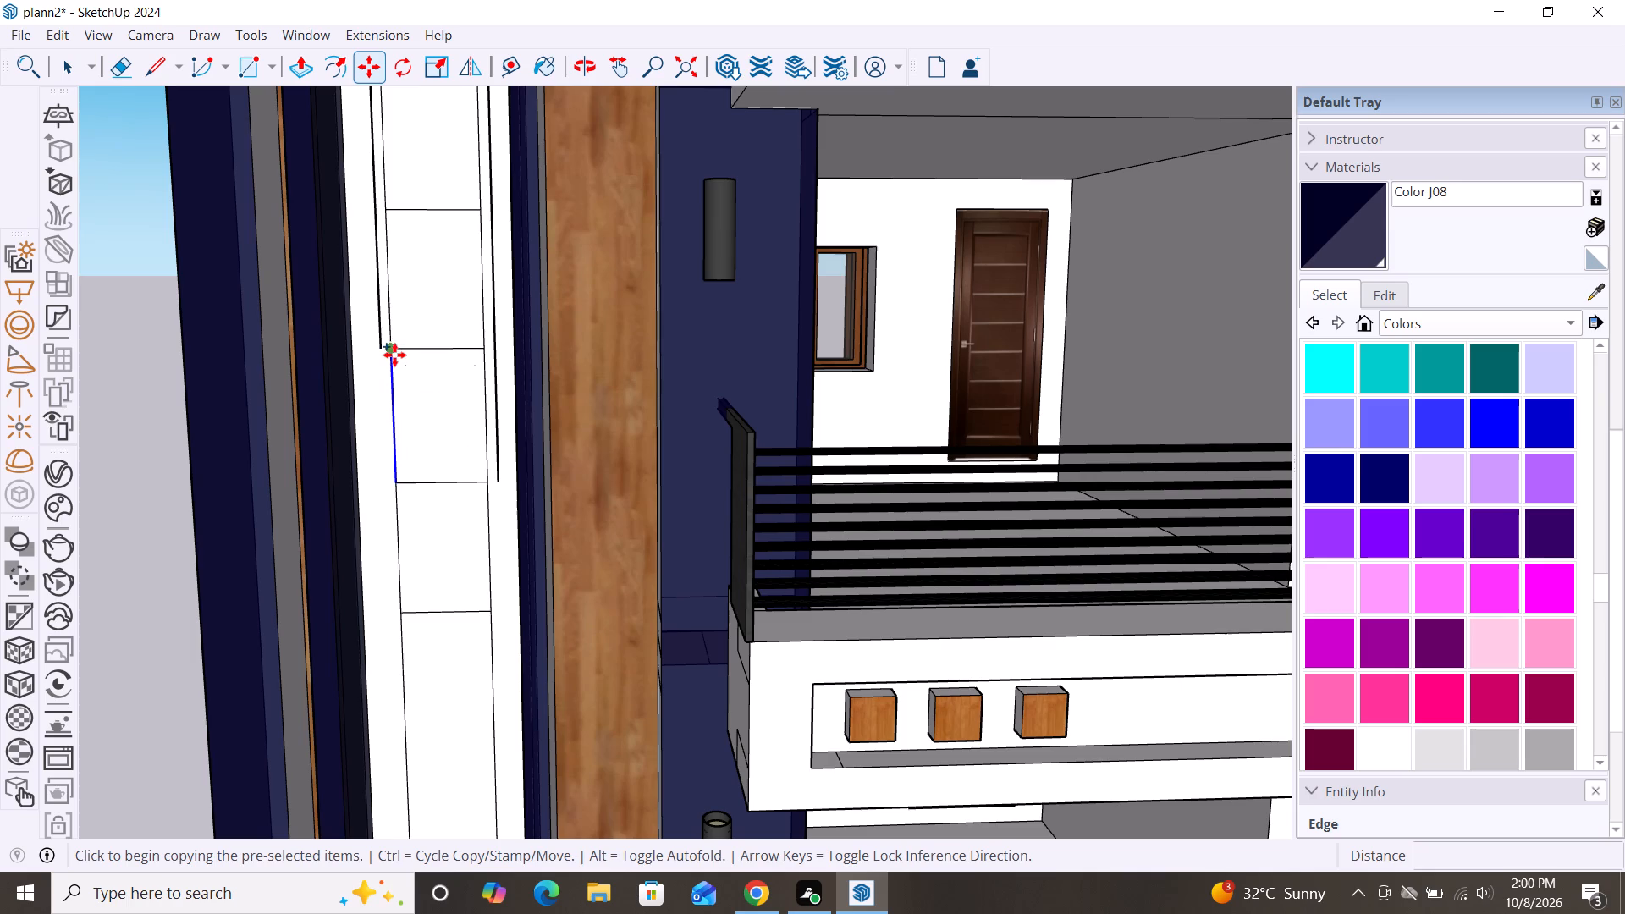
pyautogui.click(394, 355)
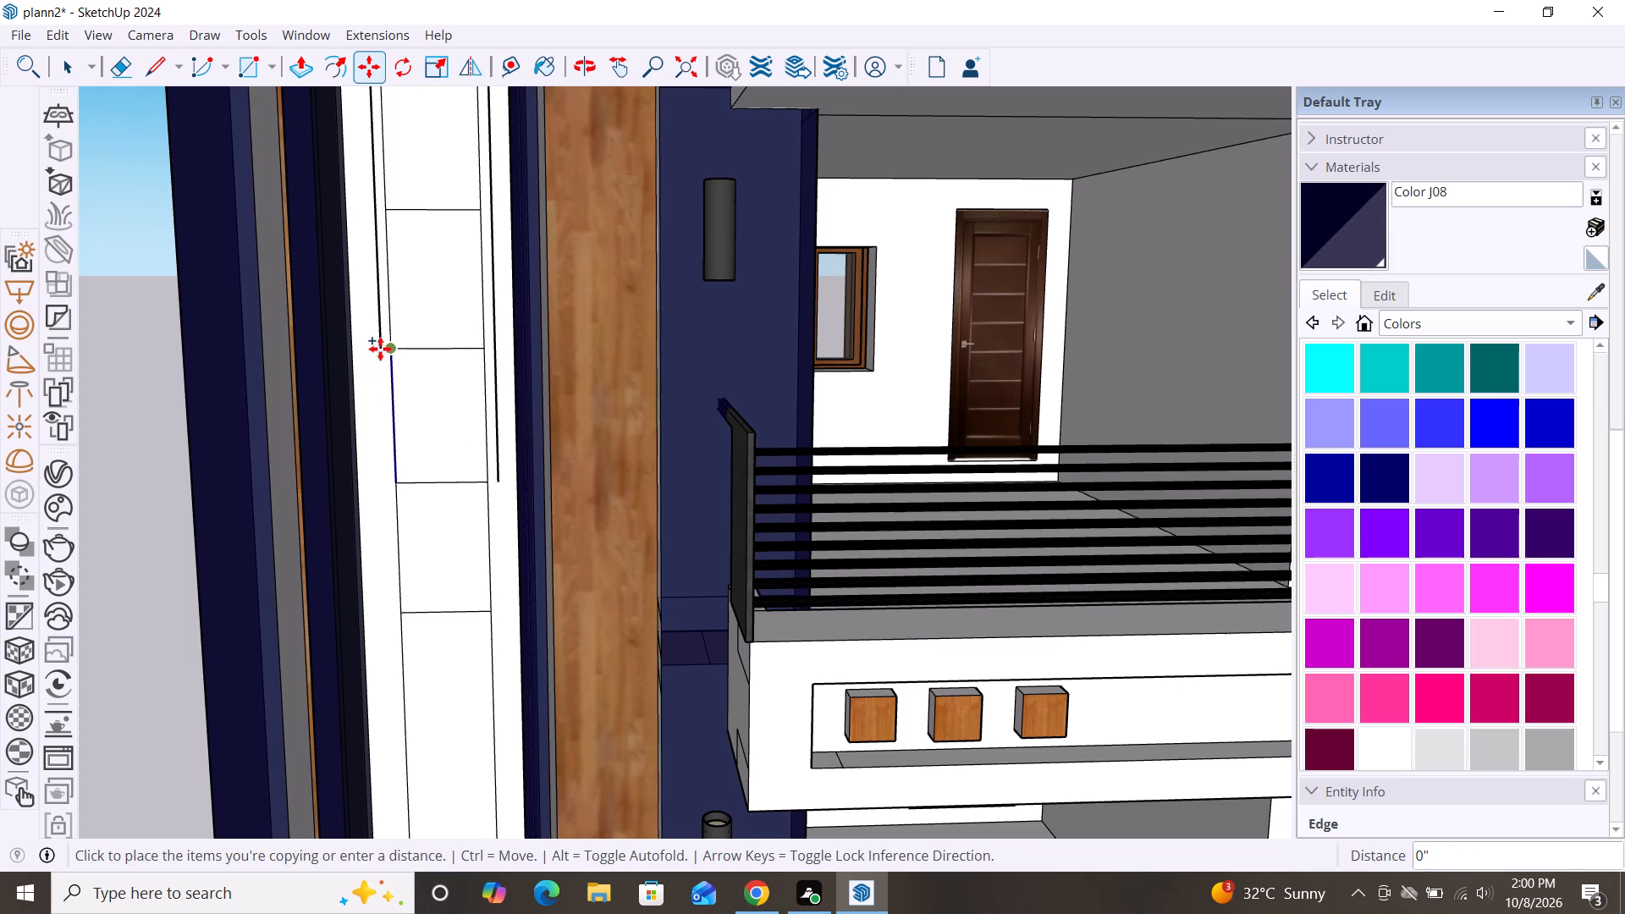
pyautogui.click(378, 348)
# Copy the right edge of the fifth division about 1 3/4" outward, continuing the offset line above it.
pyautogui.scroll(-4, 388, 310)
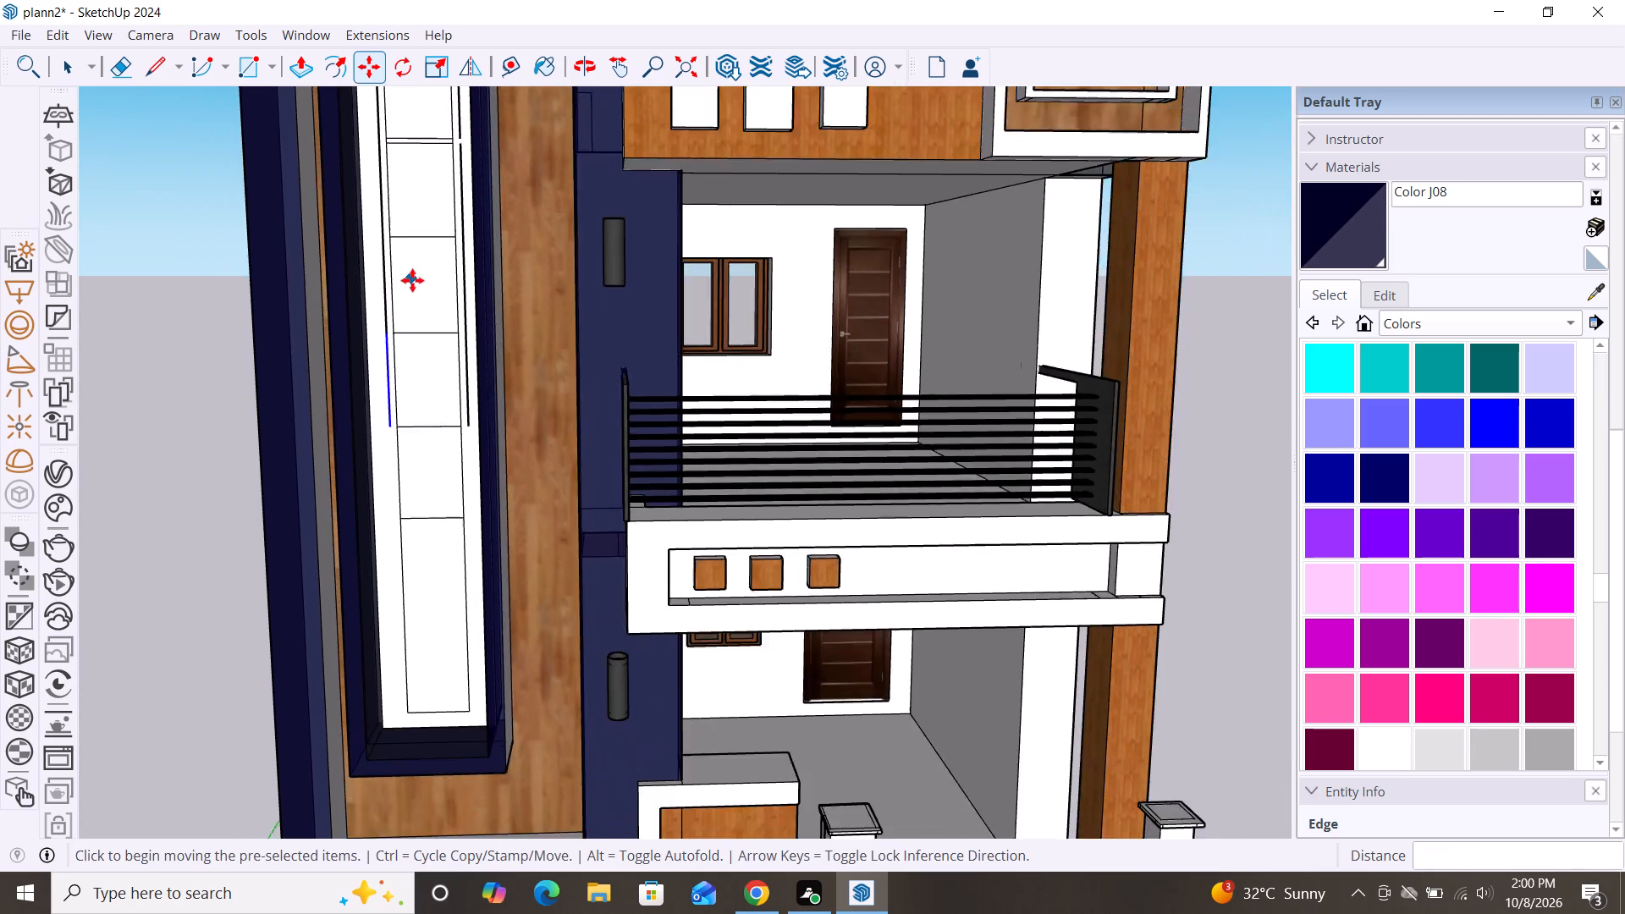
pyautogui.scroll(-4, 412, 280)
pyautogui.scroll(9, 415, 471)
pyautogui.press('space')
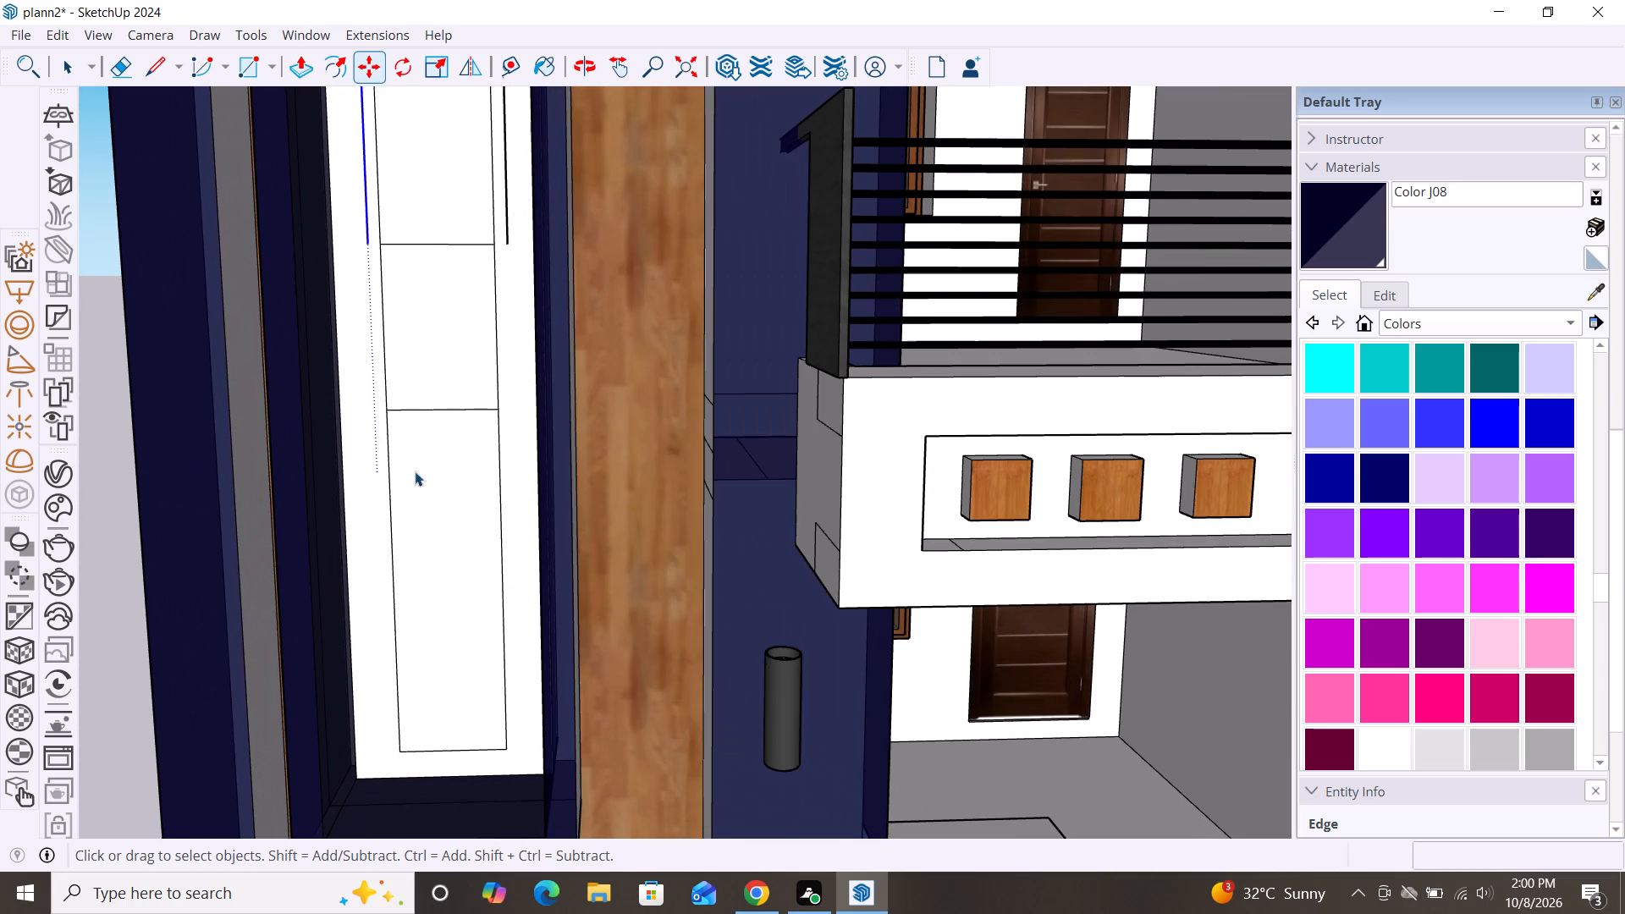
pyautogui.click(495, 353)
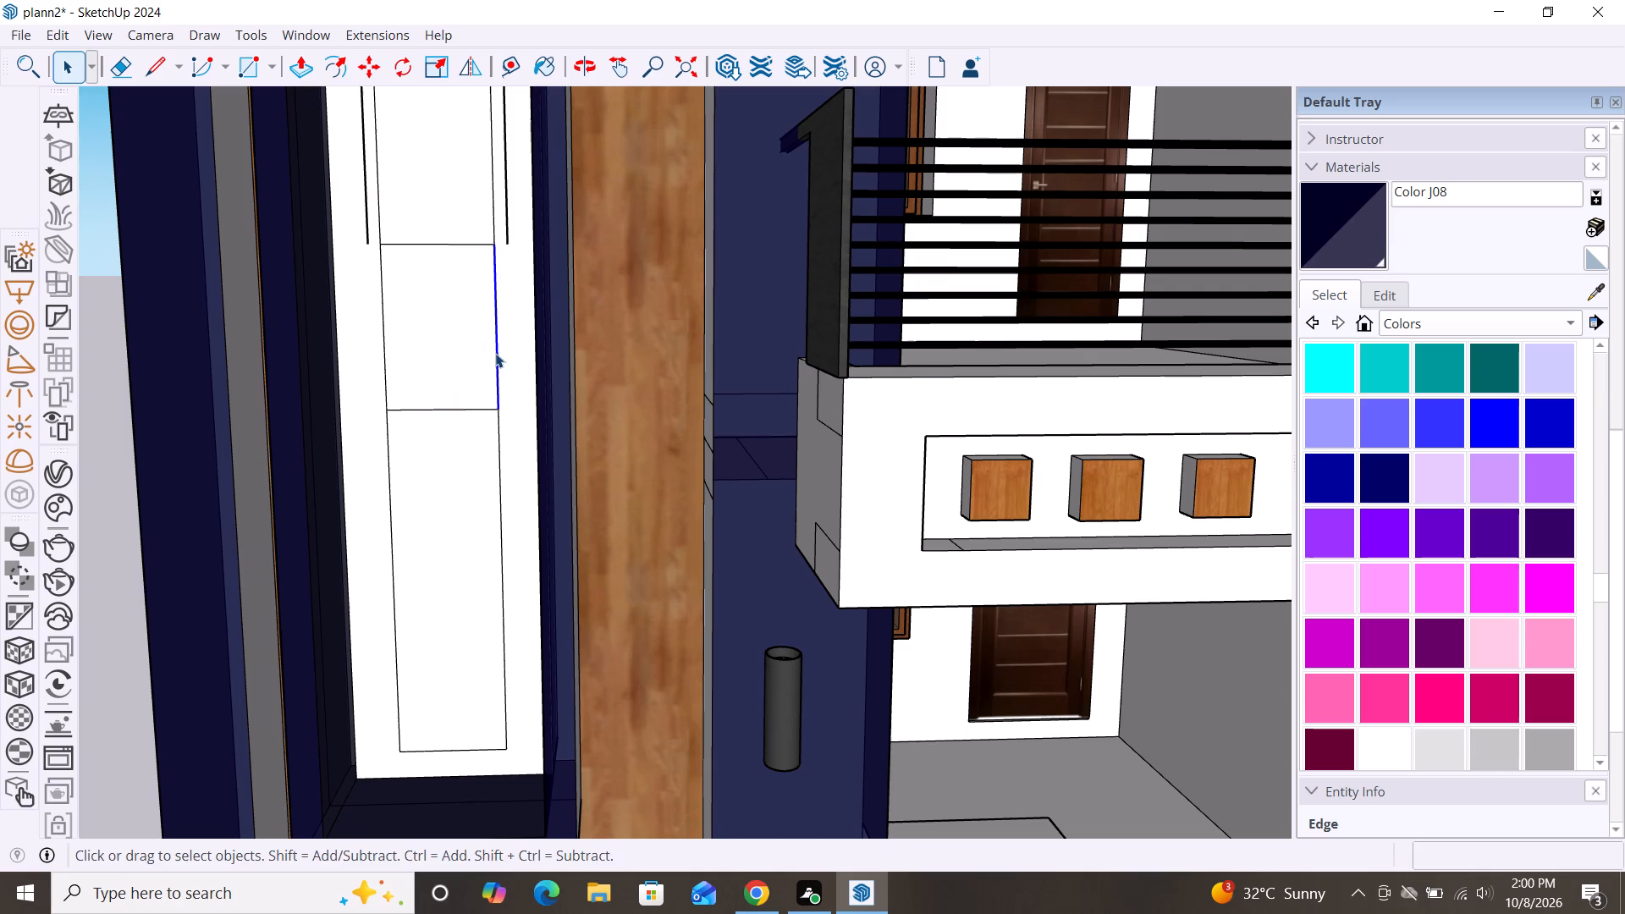
pyautogui.press('m')
pyautogui.click(491, 240)
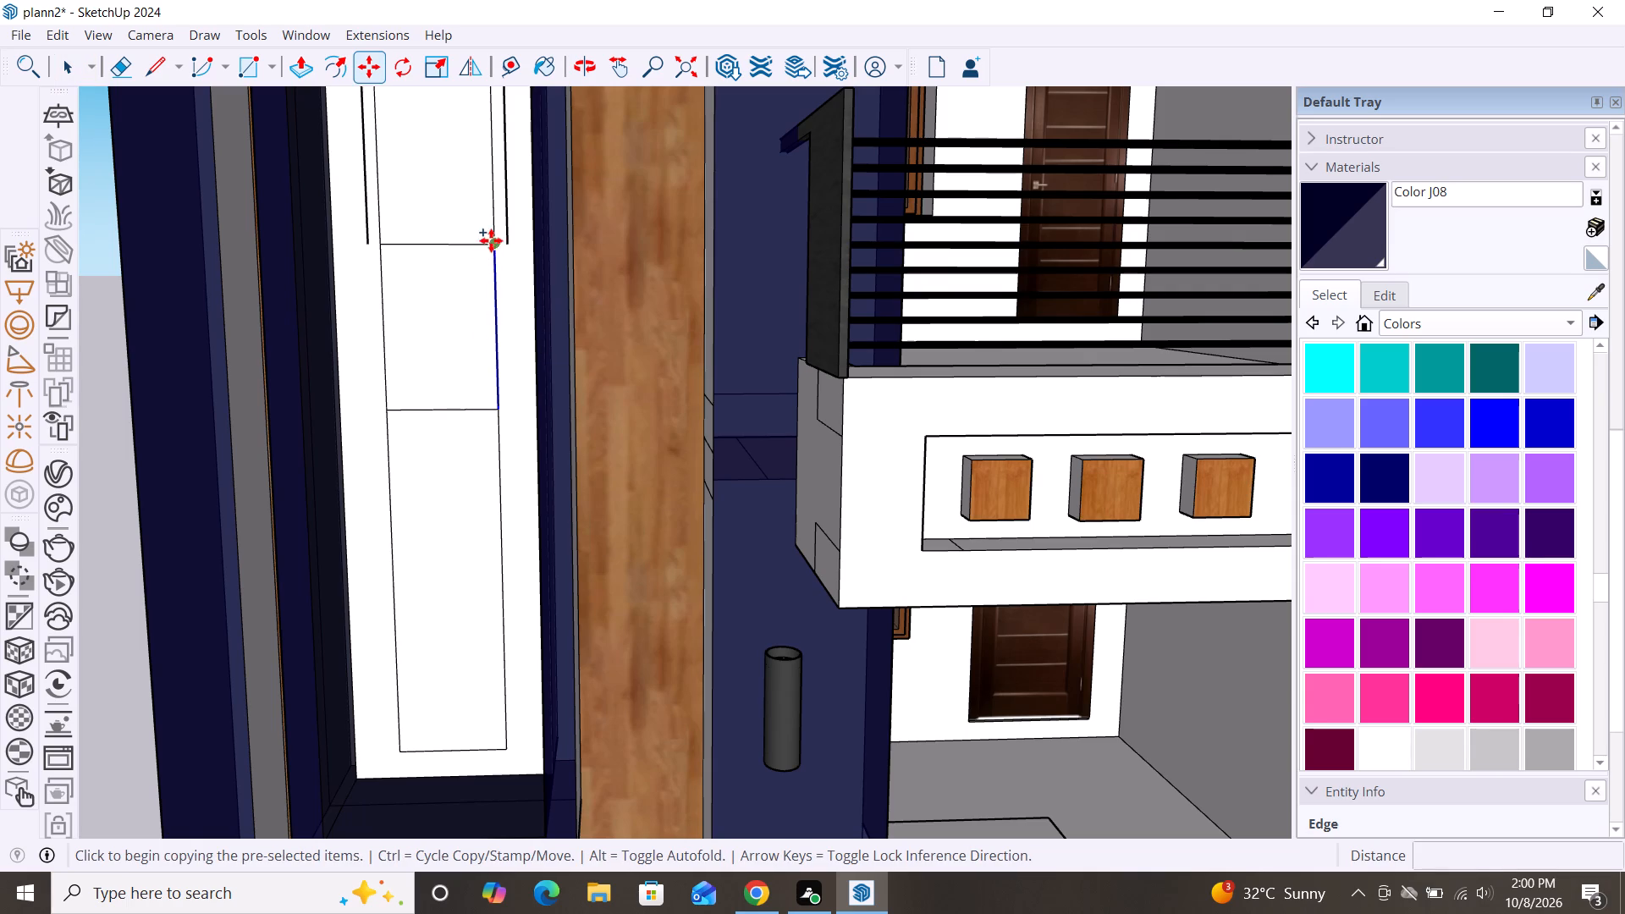
pyautogui.click(513, 245)
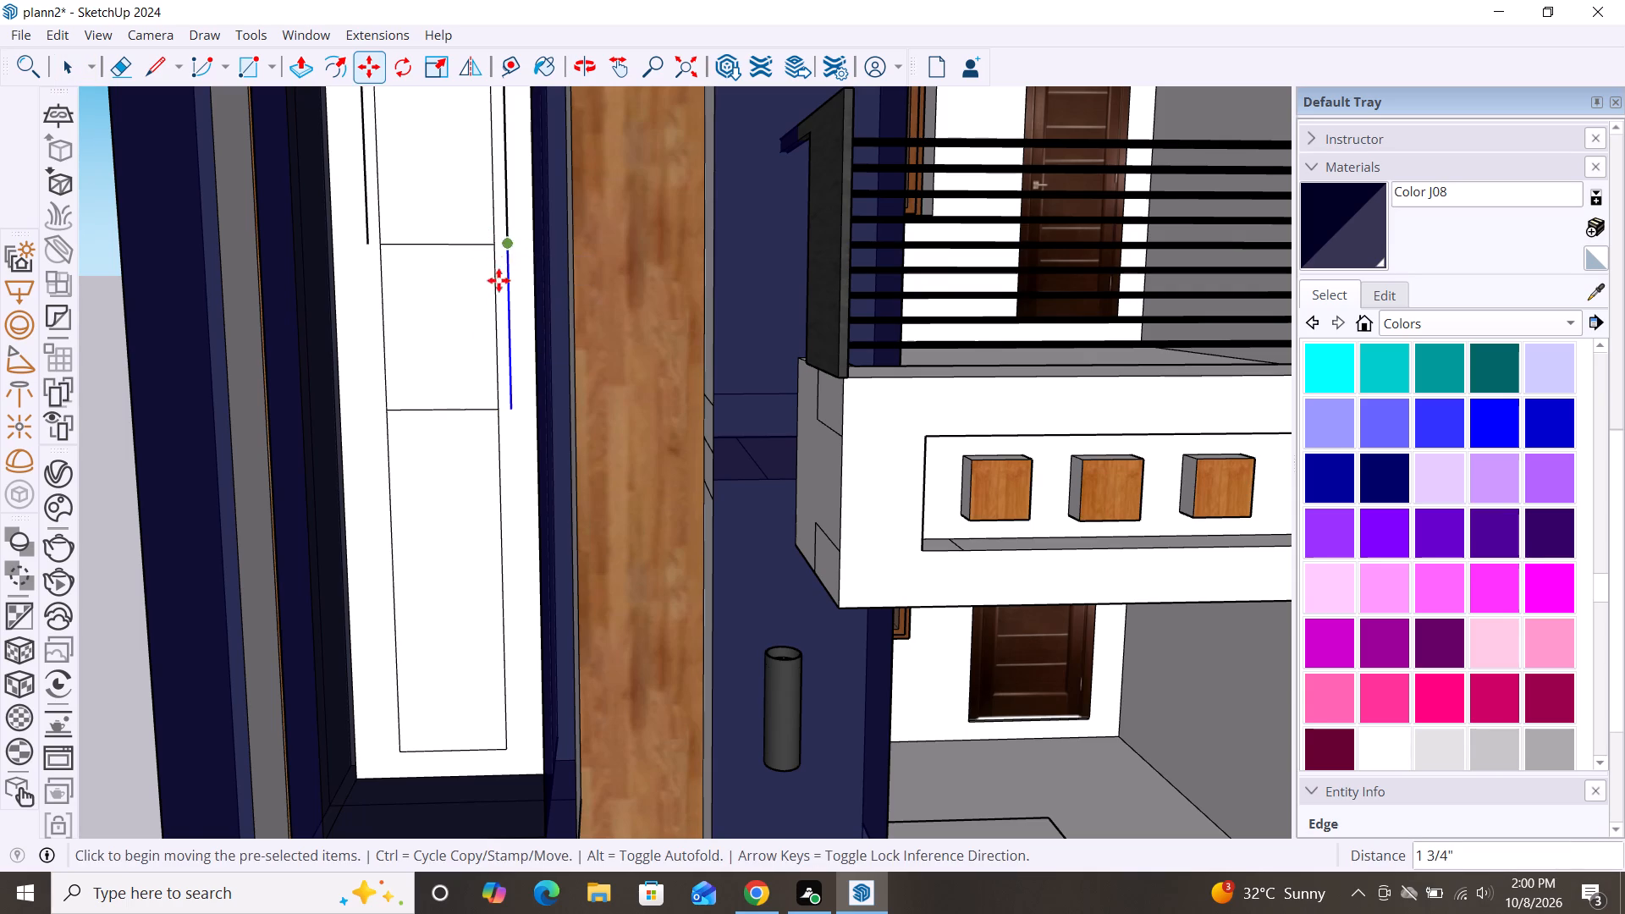
# Copy the left edge of the fifth division about 1 5/8" outward, continuing the offset line above it.
pyautogui.press('space')
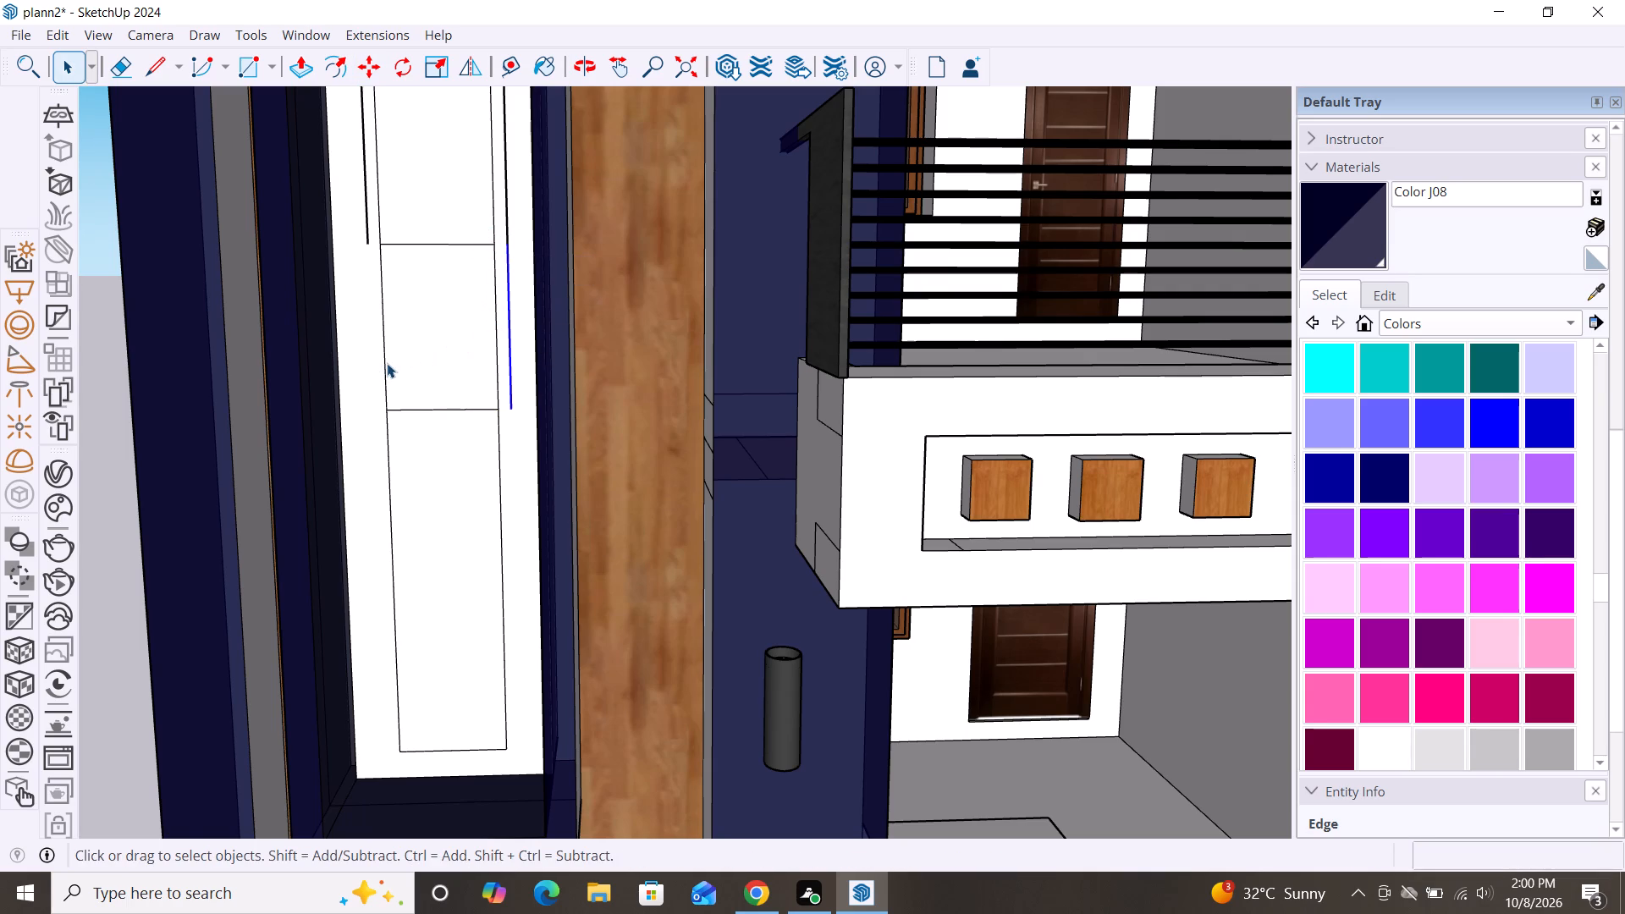
pyautogui.click(385, 366)
pyautogui.press('m')
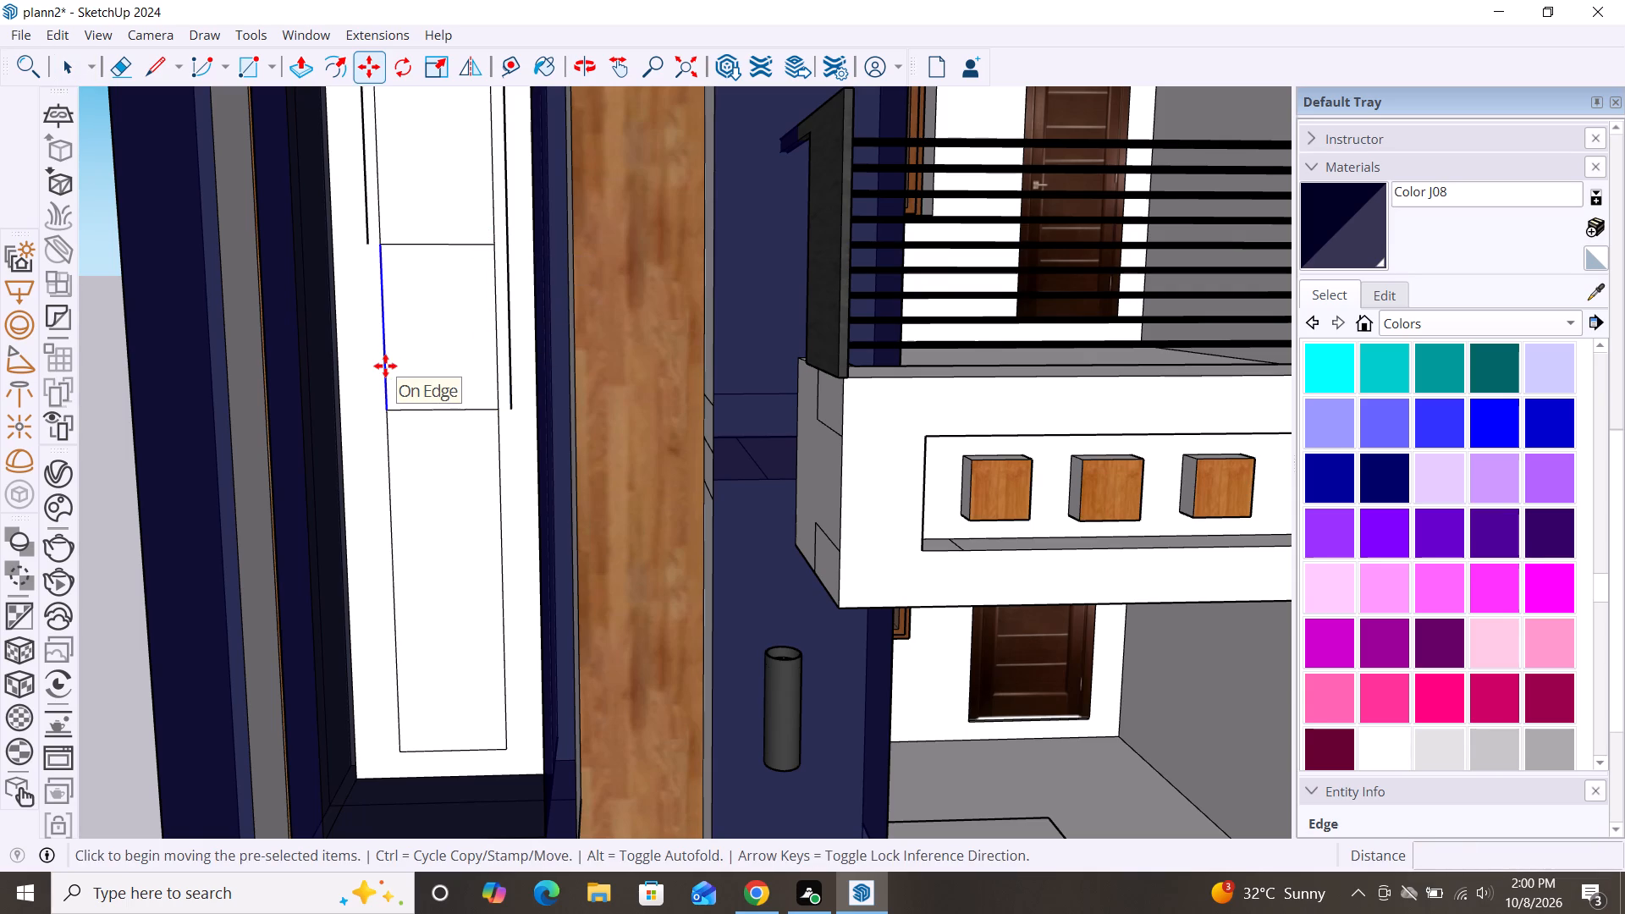
pyautogui.click(380, 245)
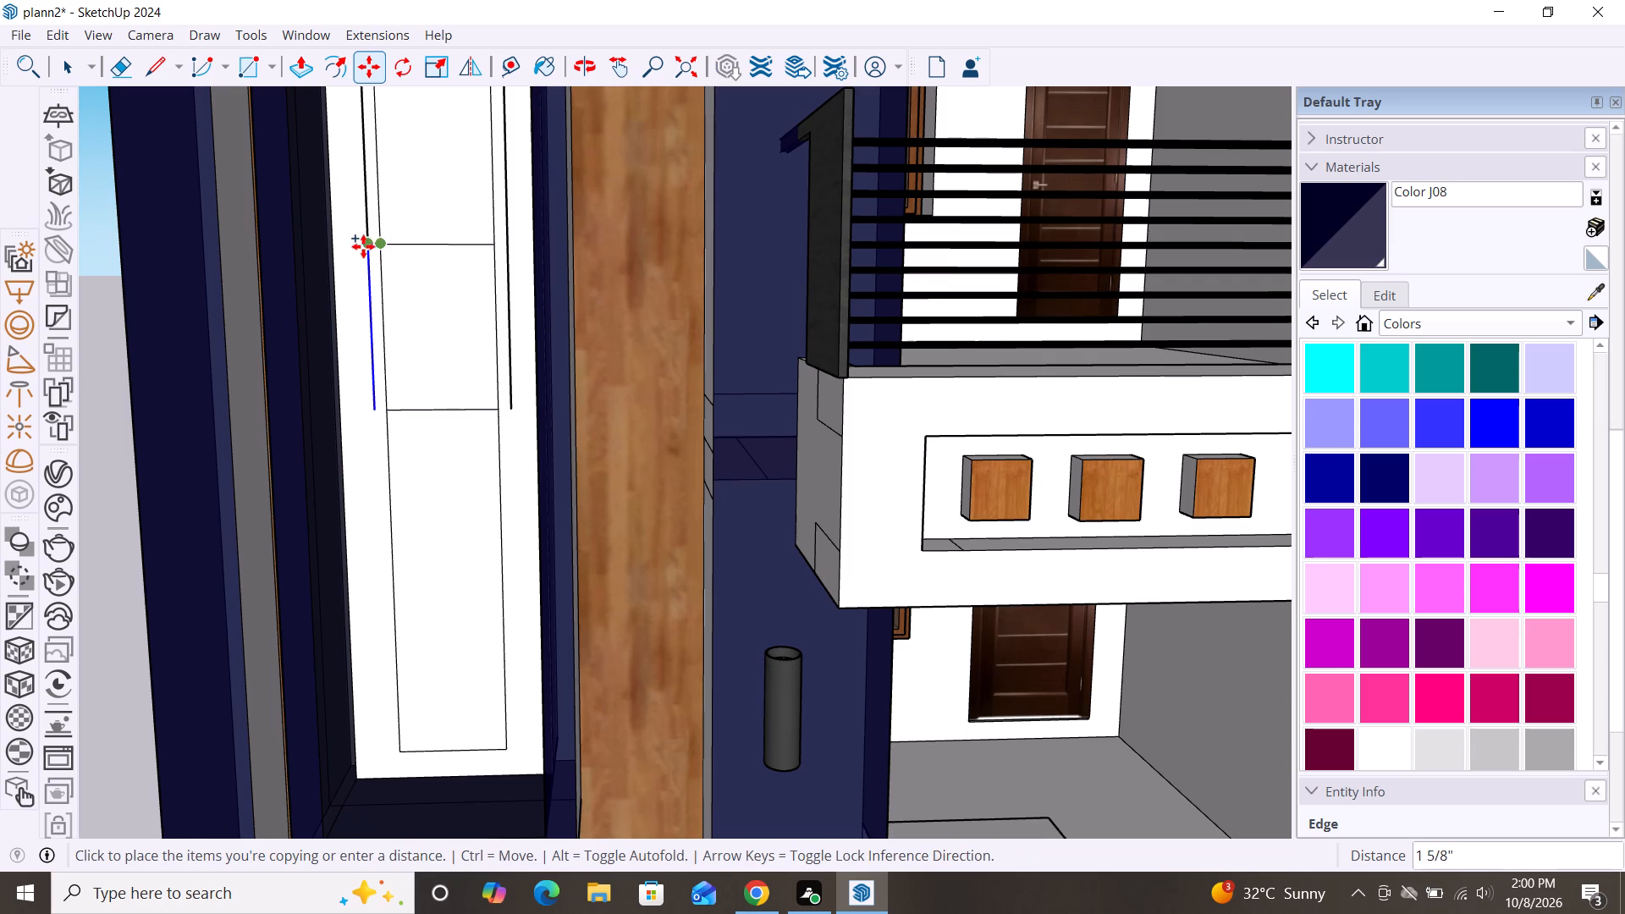
pyautogui.click(366, 246)
# Copy the right edge of the tall lowest division about 1 3/4" outward, continuing the offset line above it.
pyautogui.scroll(-8, 377, 234)
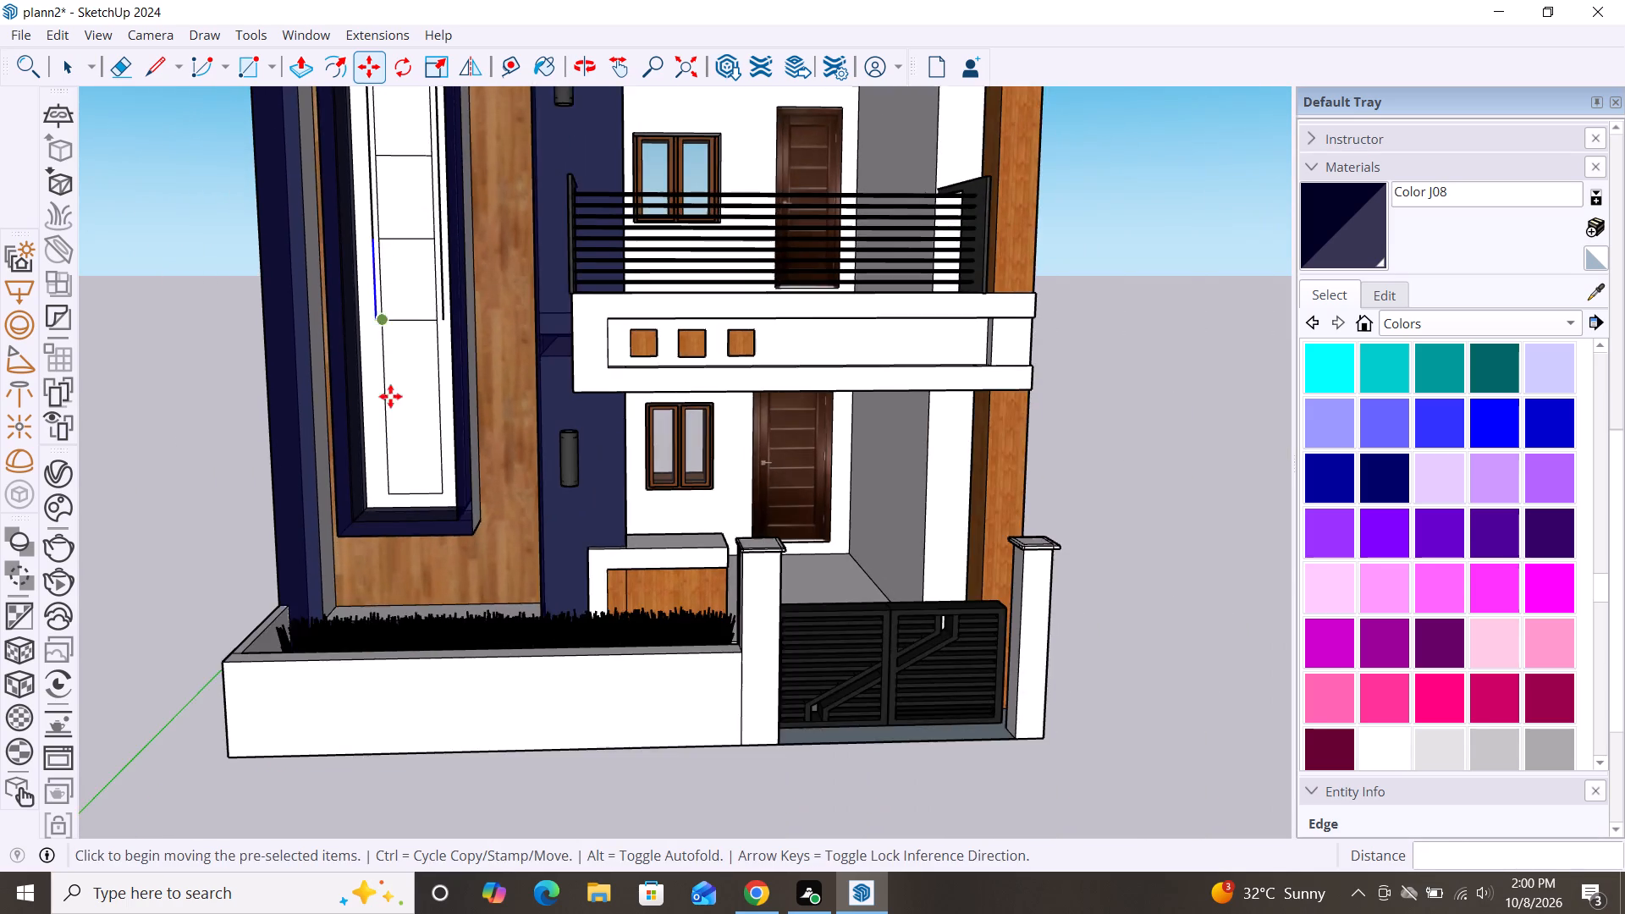
pyautogui.scroll(7, 394, 415)
pyautogui.press('space')
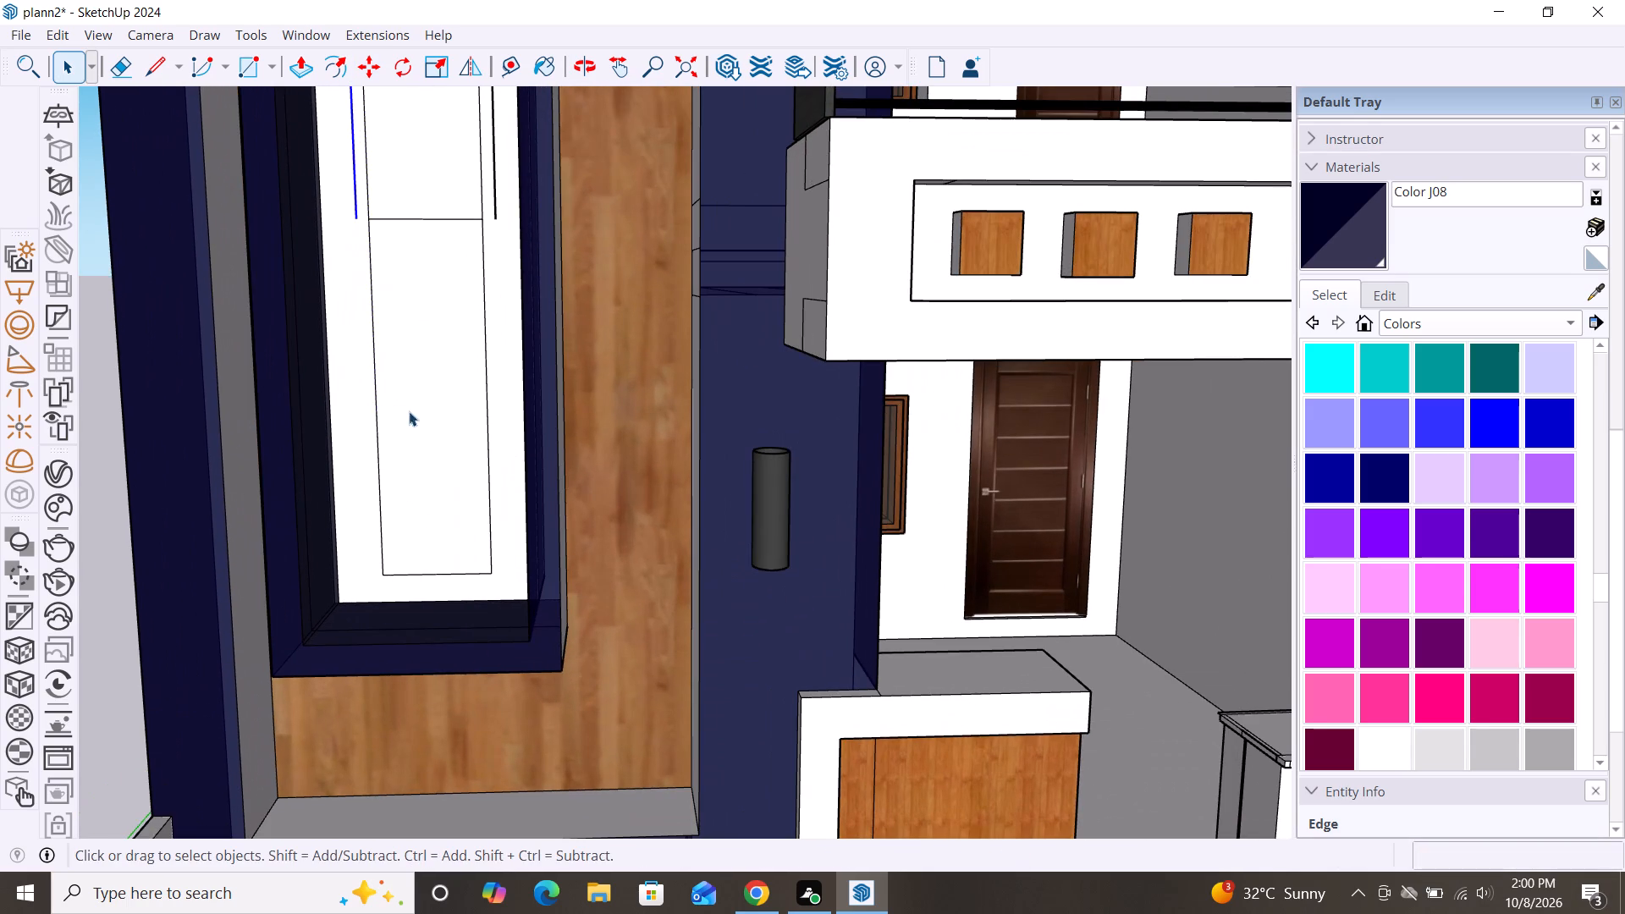
pyautogui.click(486, 417)
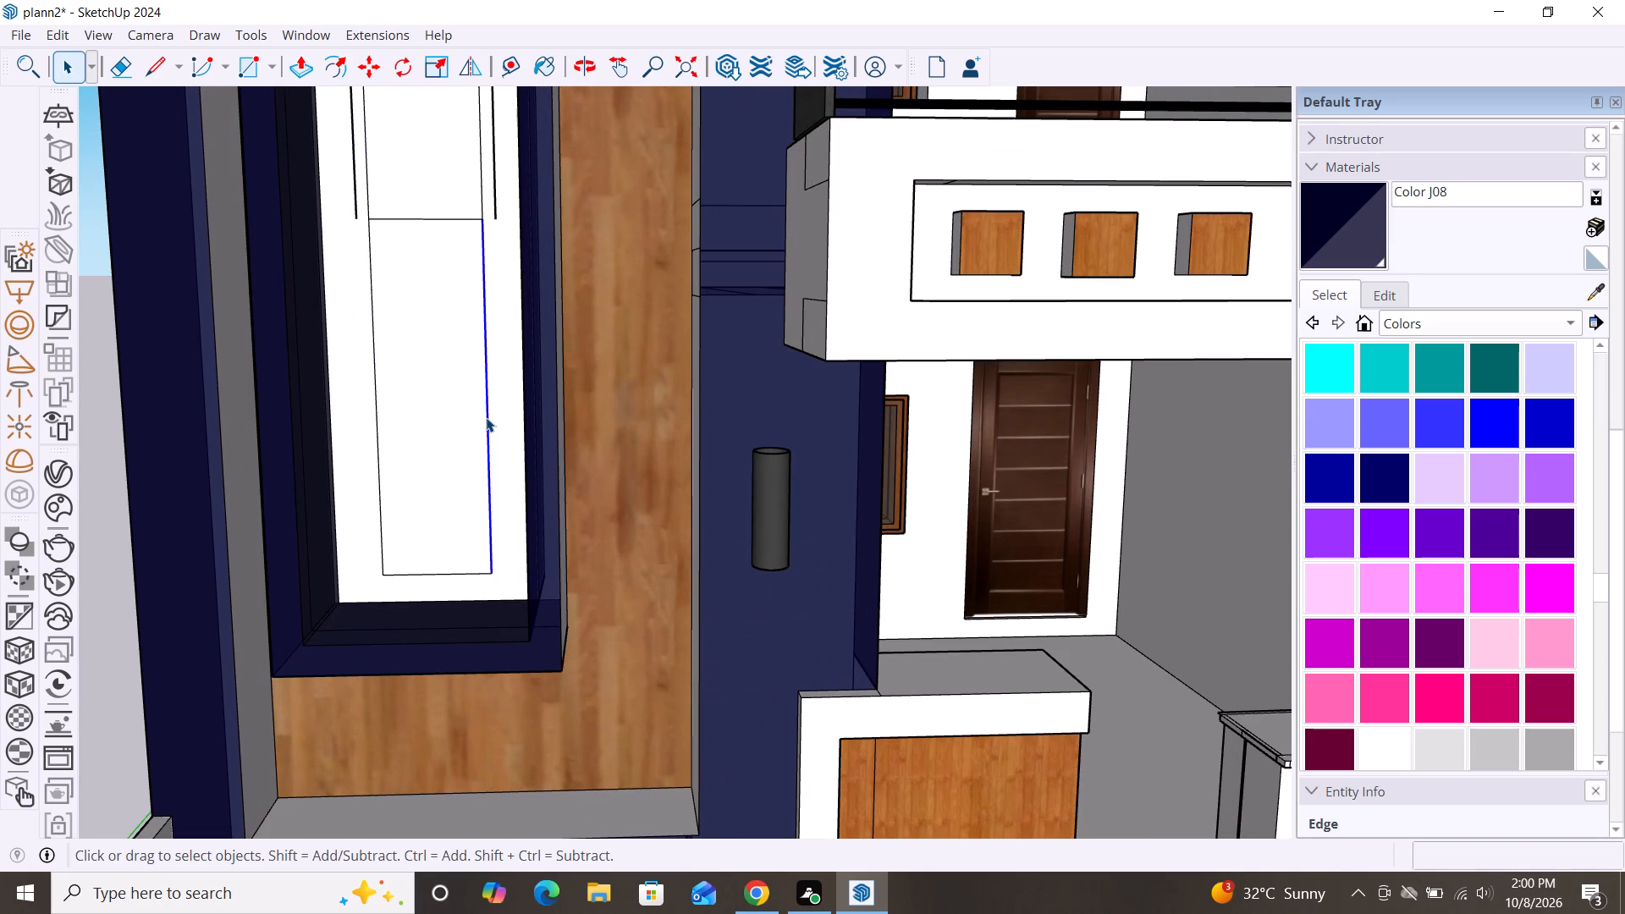
pyautogui.press('m')
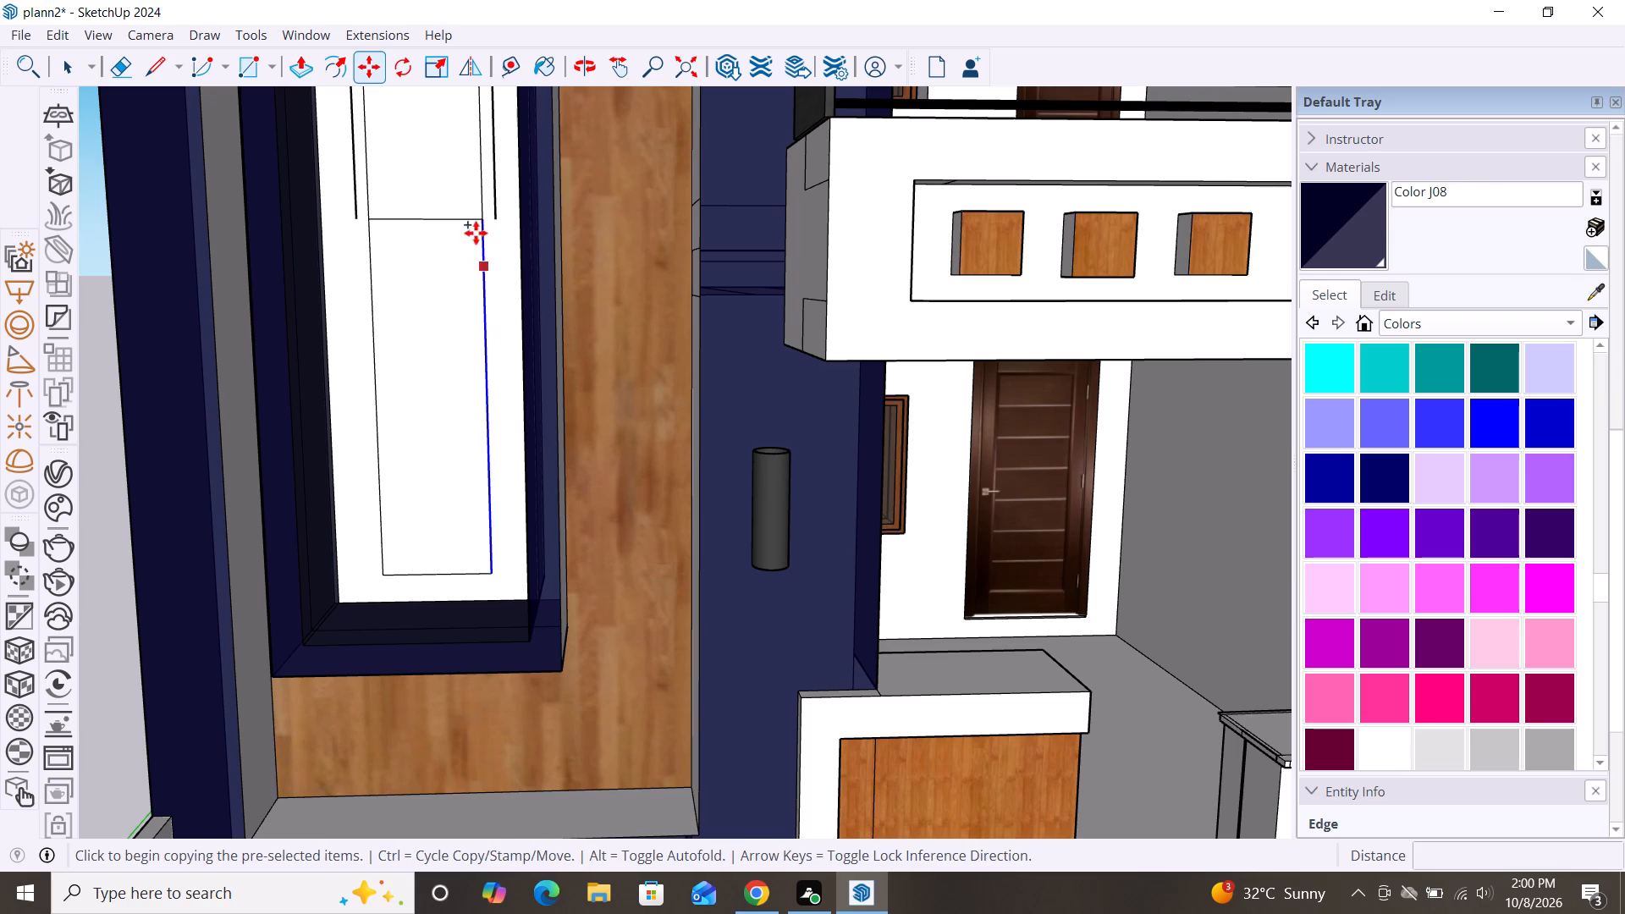
pyautogui.click(482, 222)
pyautogui.click(499, 220)
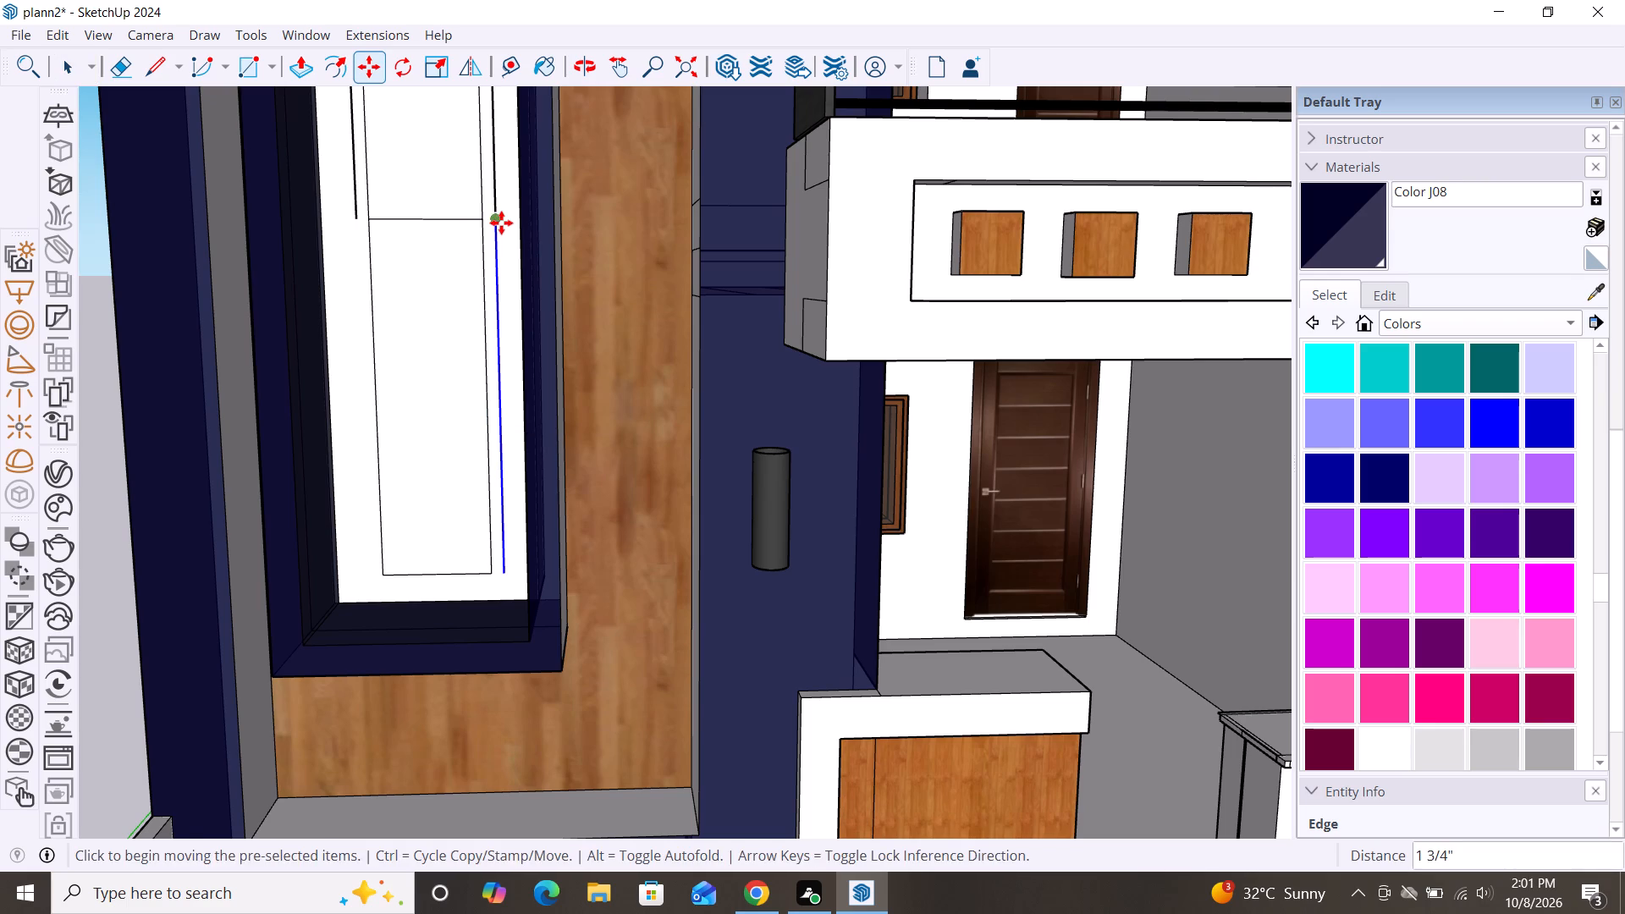
# Copy the left edge of the tall lowest division about 1 5/8" outward, continuing the offset line above it.
pyautogui.press('space')
pyautogui.click(371, 342)
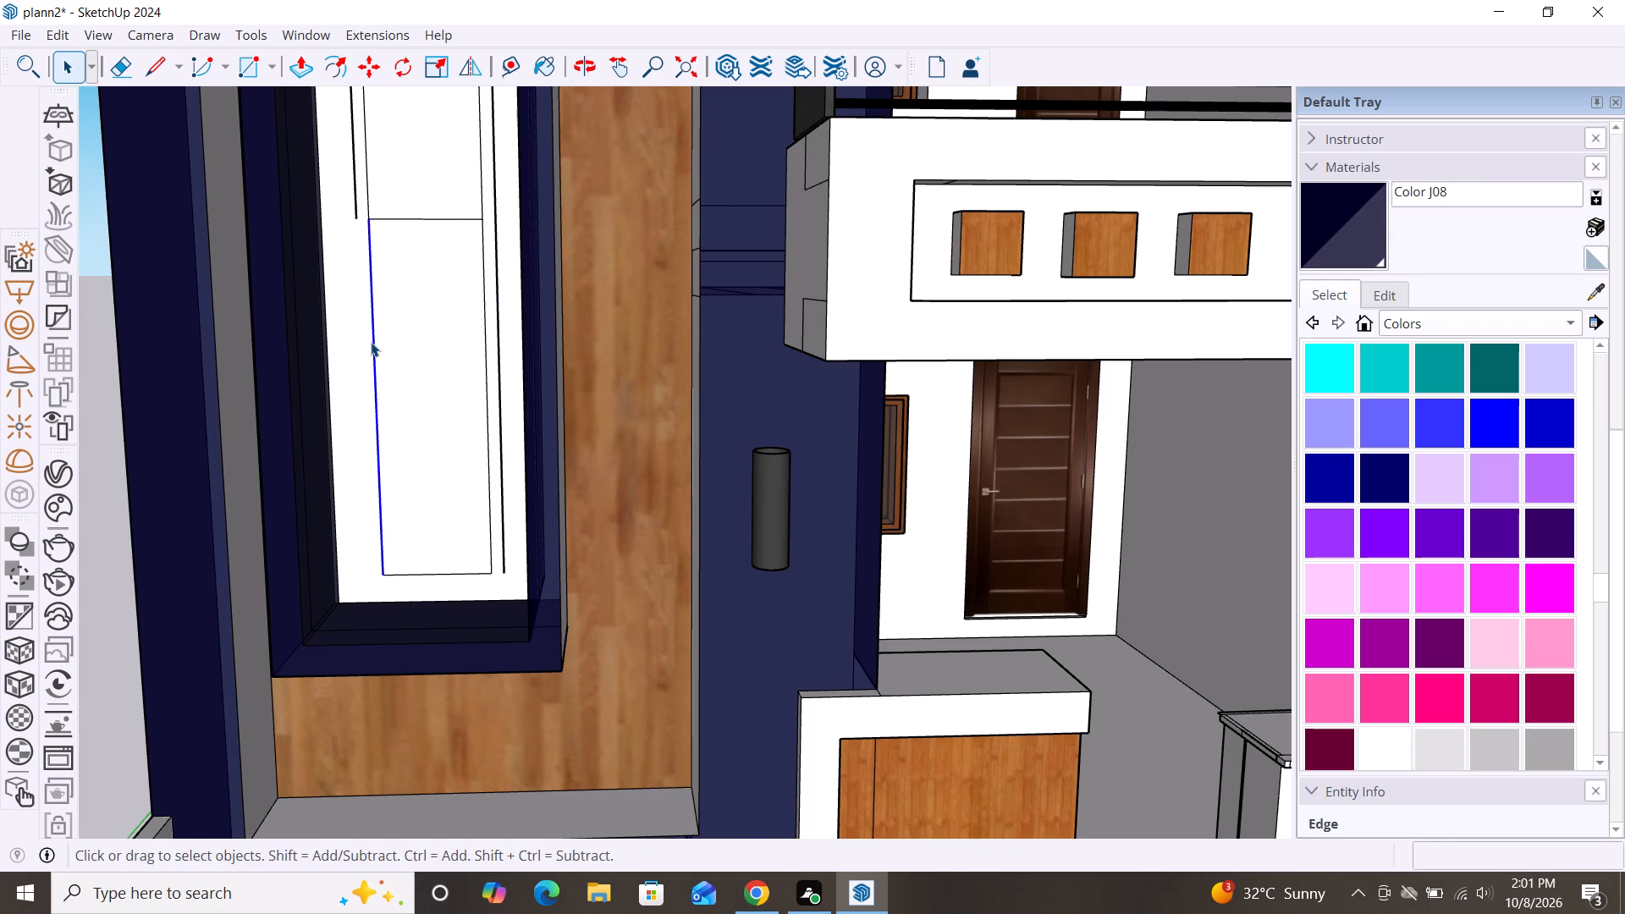
pyautogui.press('m')
pyautogui.click(372, 226)
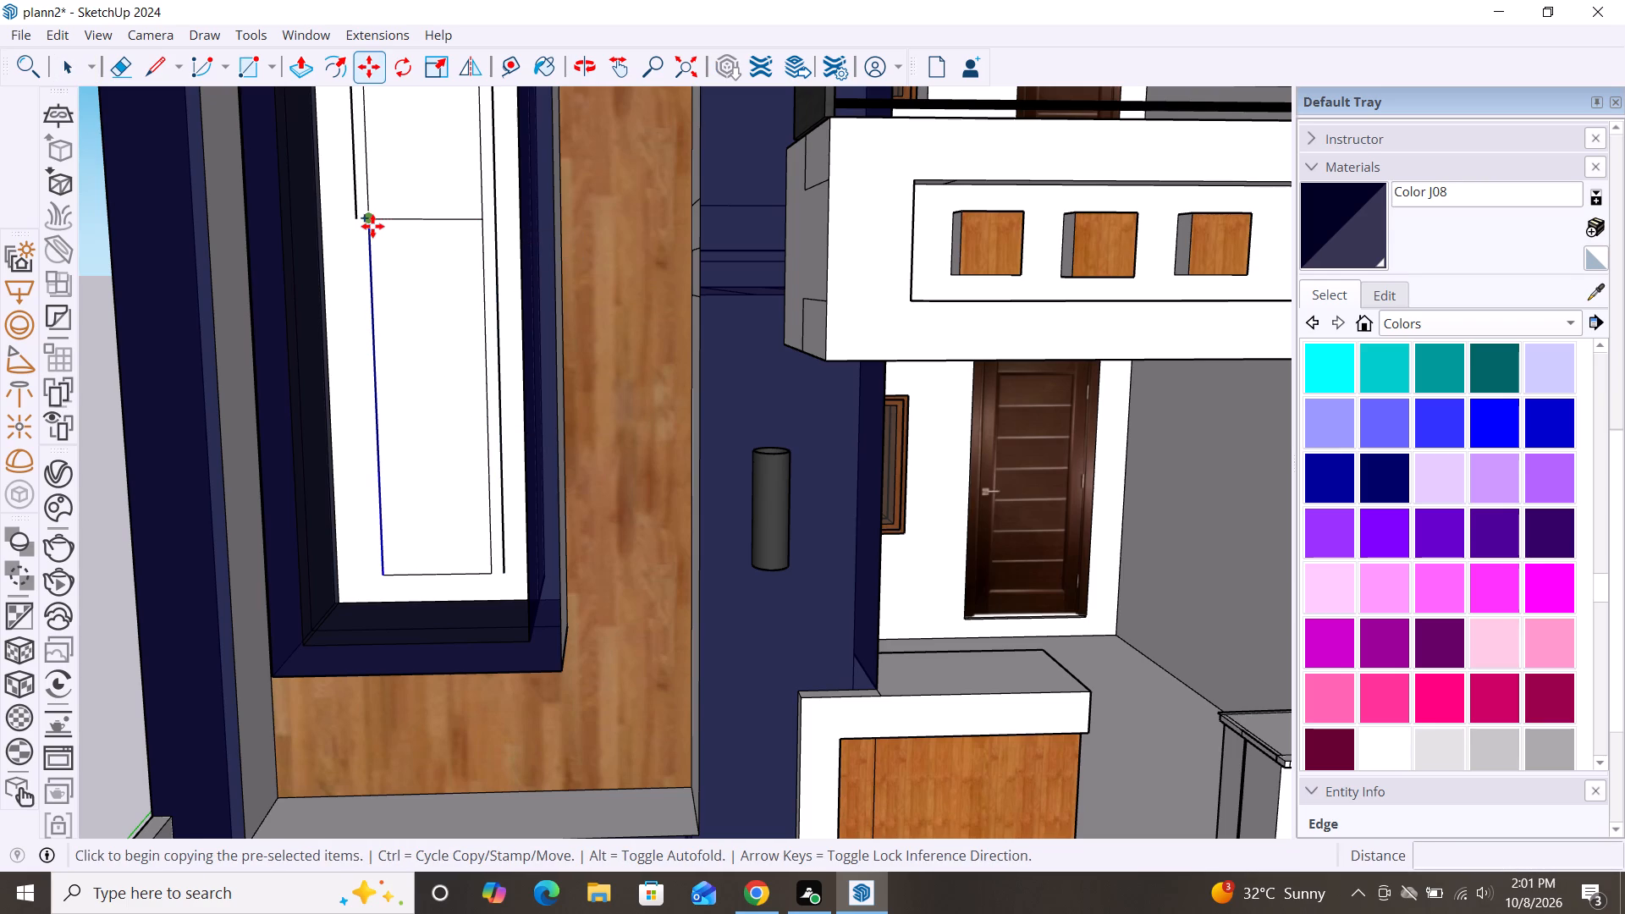
pyautogui.click(353, 222)
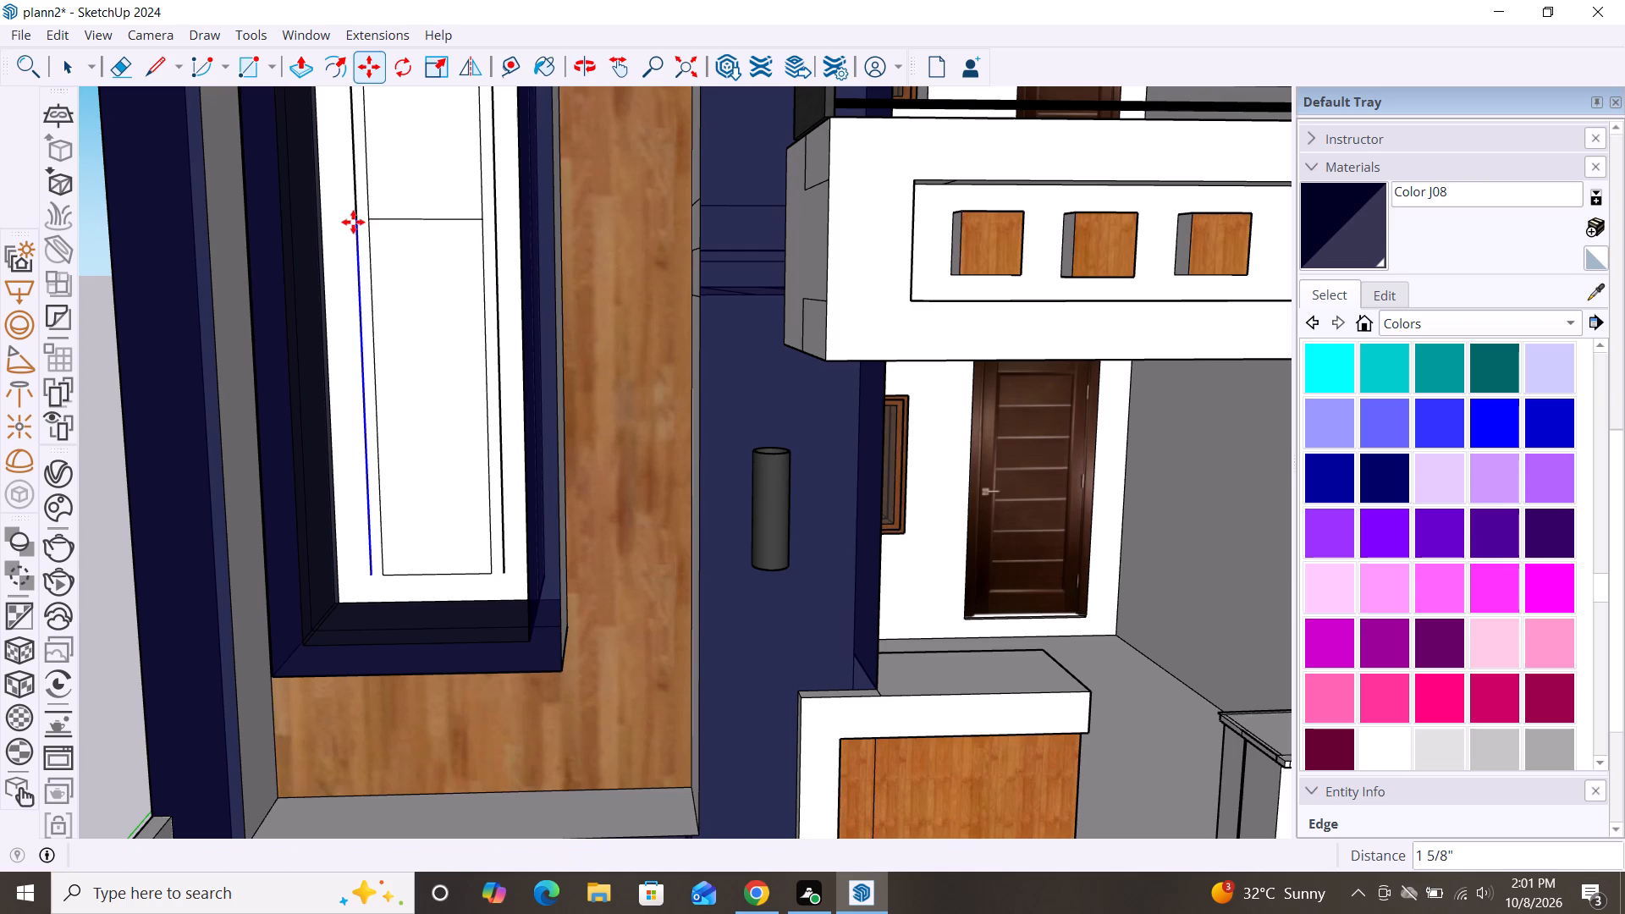
# Copy the bottom edge of the lowest division about 1 11/16" straight down on the white panel.
pyautogui.press('space')
pyautogui.scroll(-6, 390, 256)
pyautogui.scroll(7, 411, 476)
pyautogui.click(391, 429)
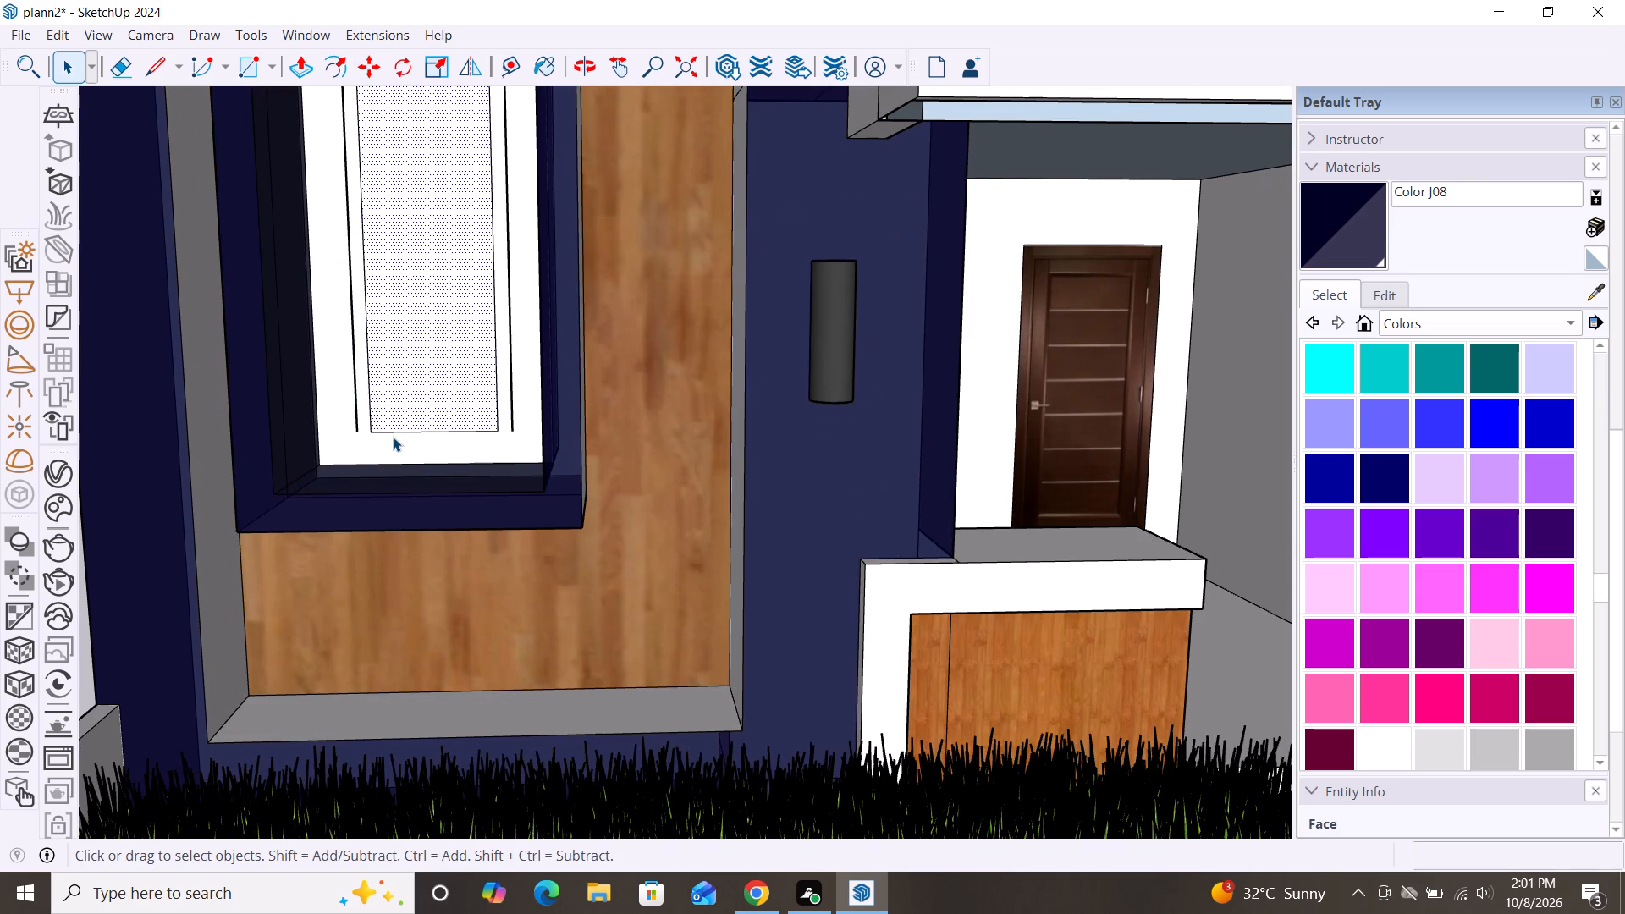
pyautogui.click(402, 432)
pyautogui.press('m')
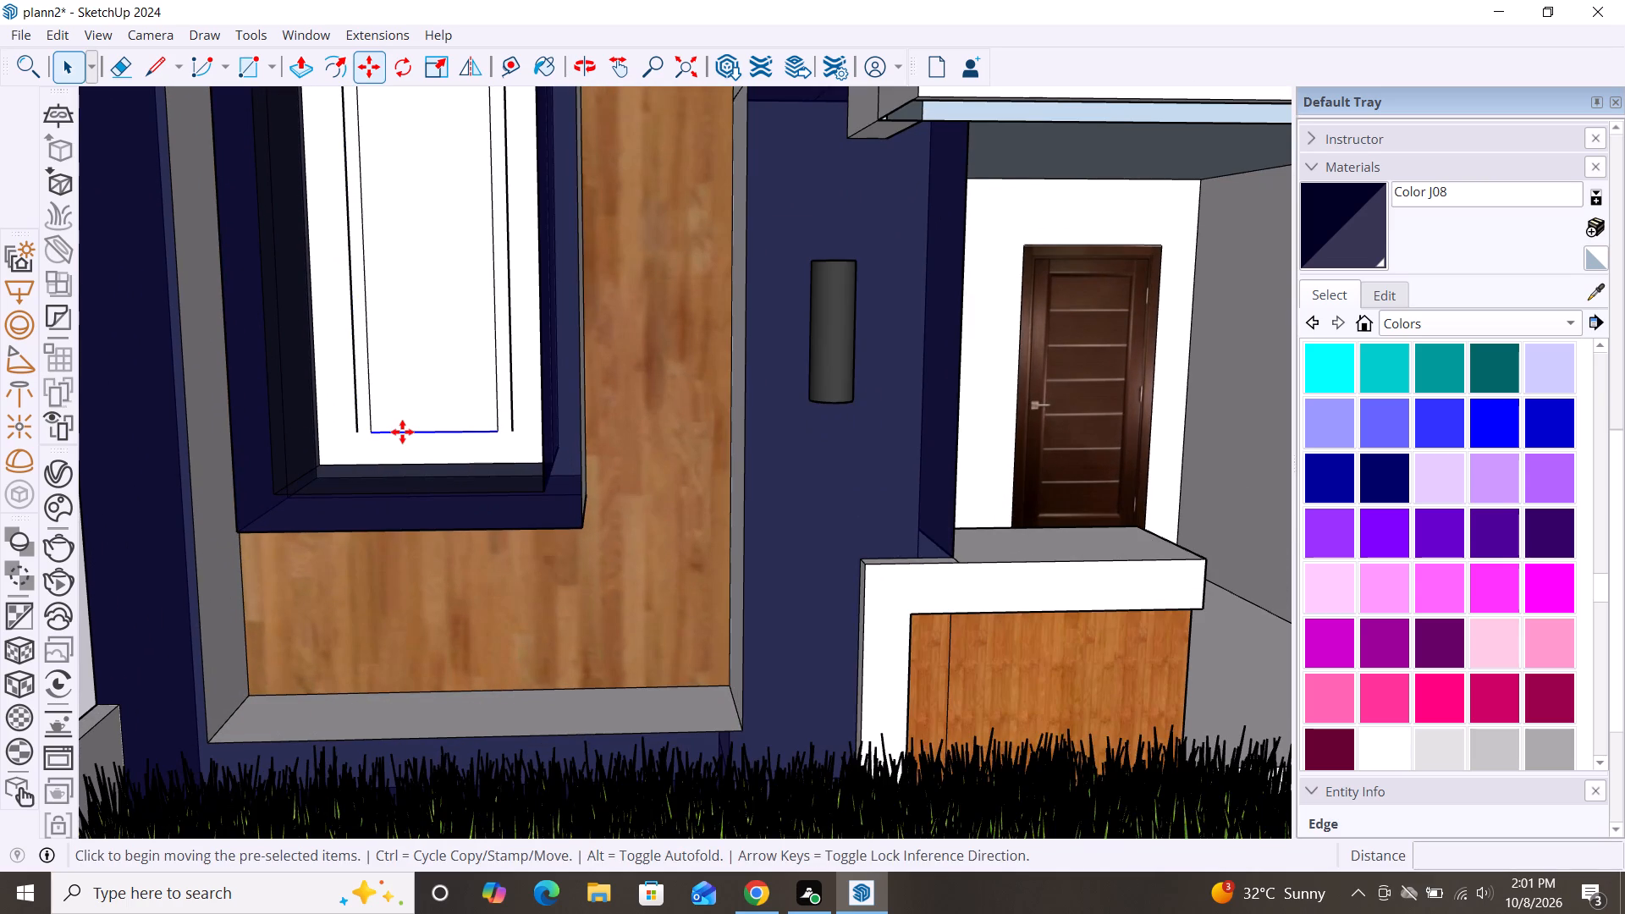
pyautogui.click(501, 431)
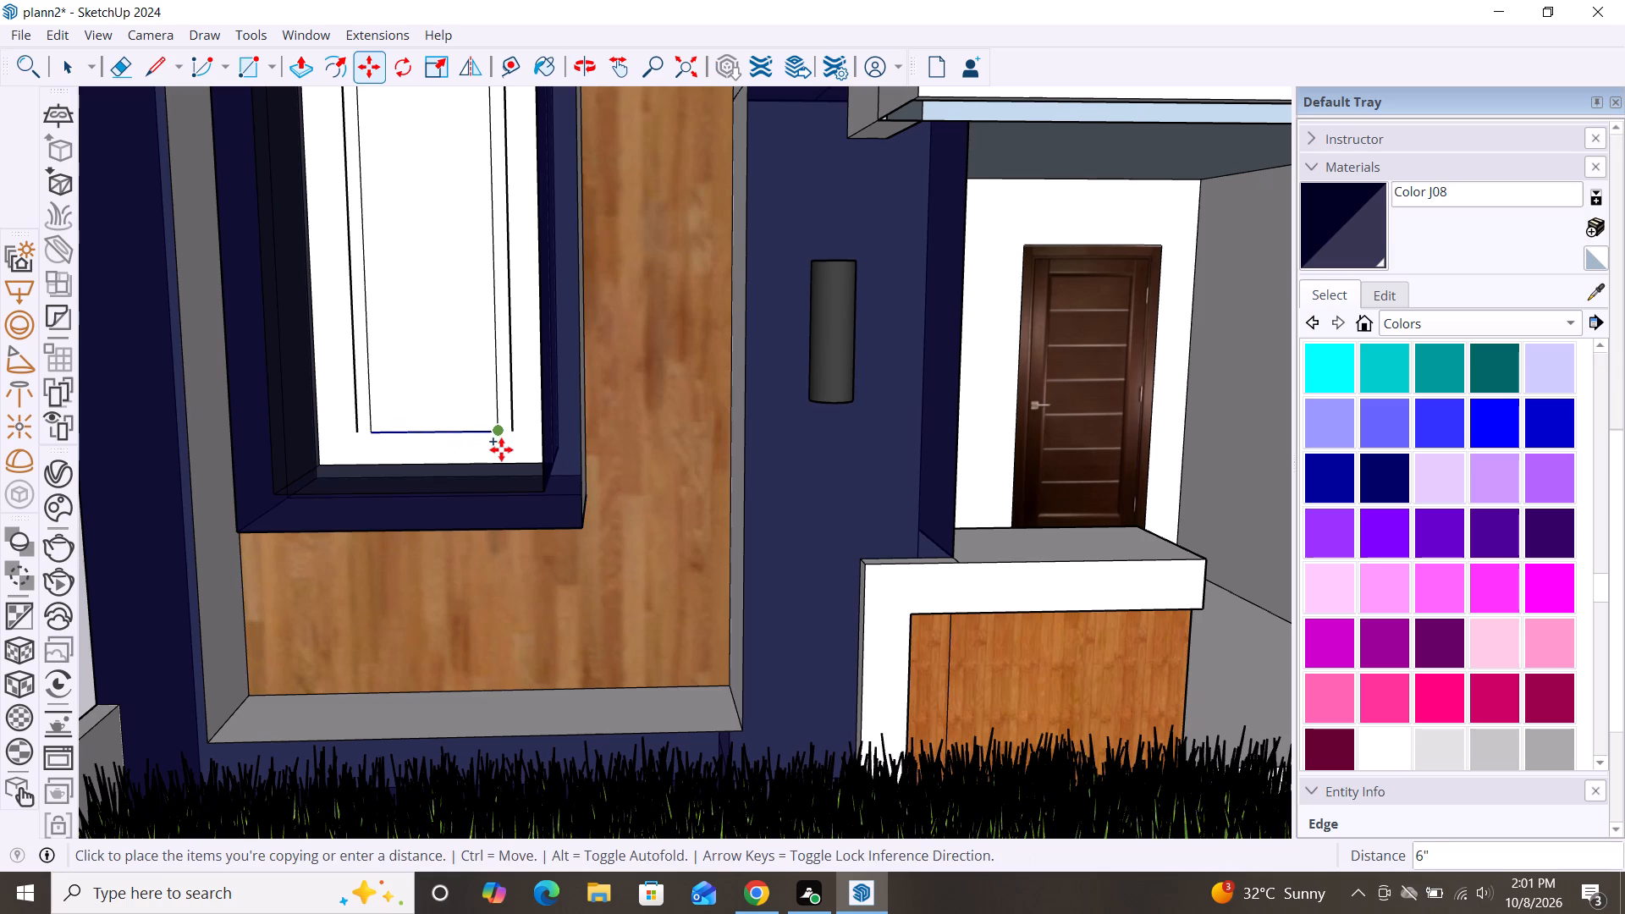
pyautogui.scroll(6, 502, 452)
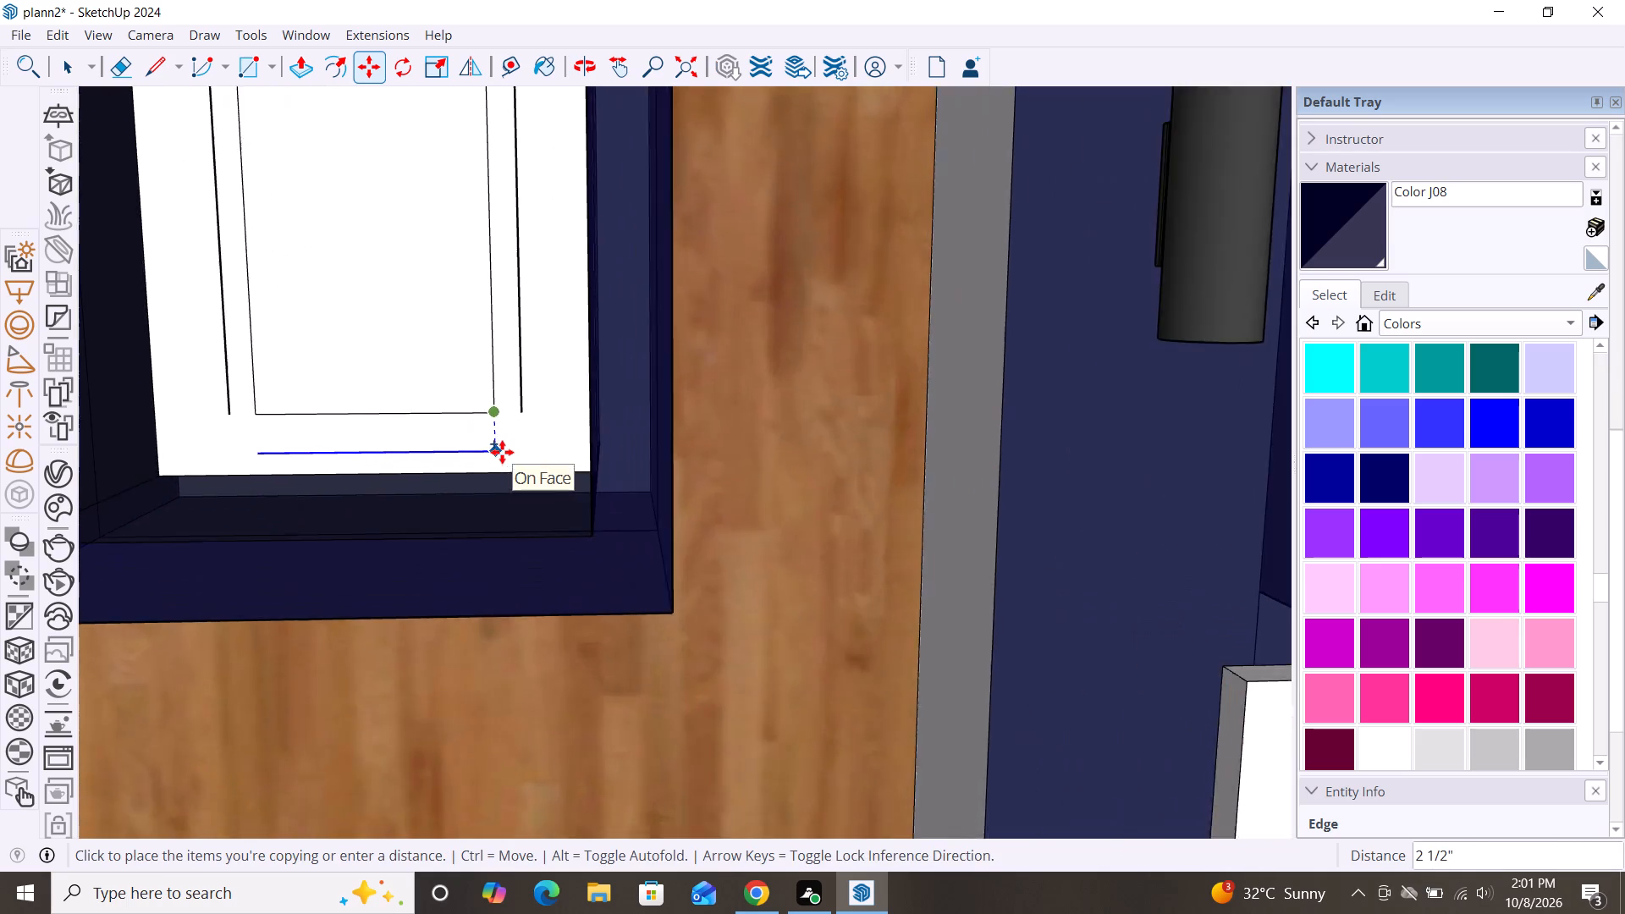
pyautogui.scroll(3, 502, 452)
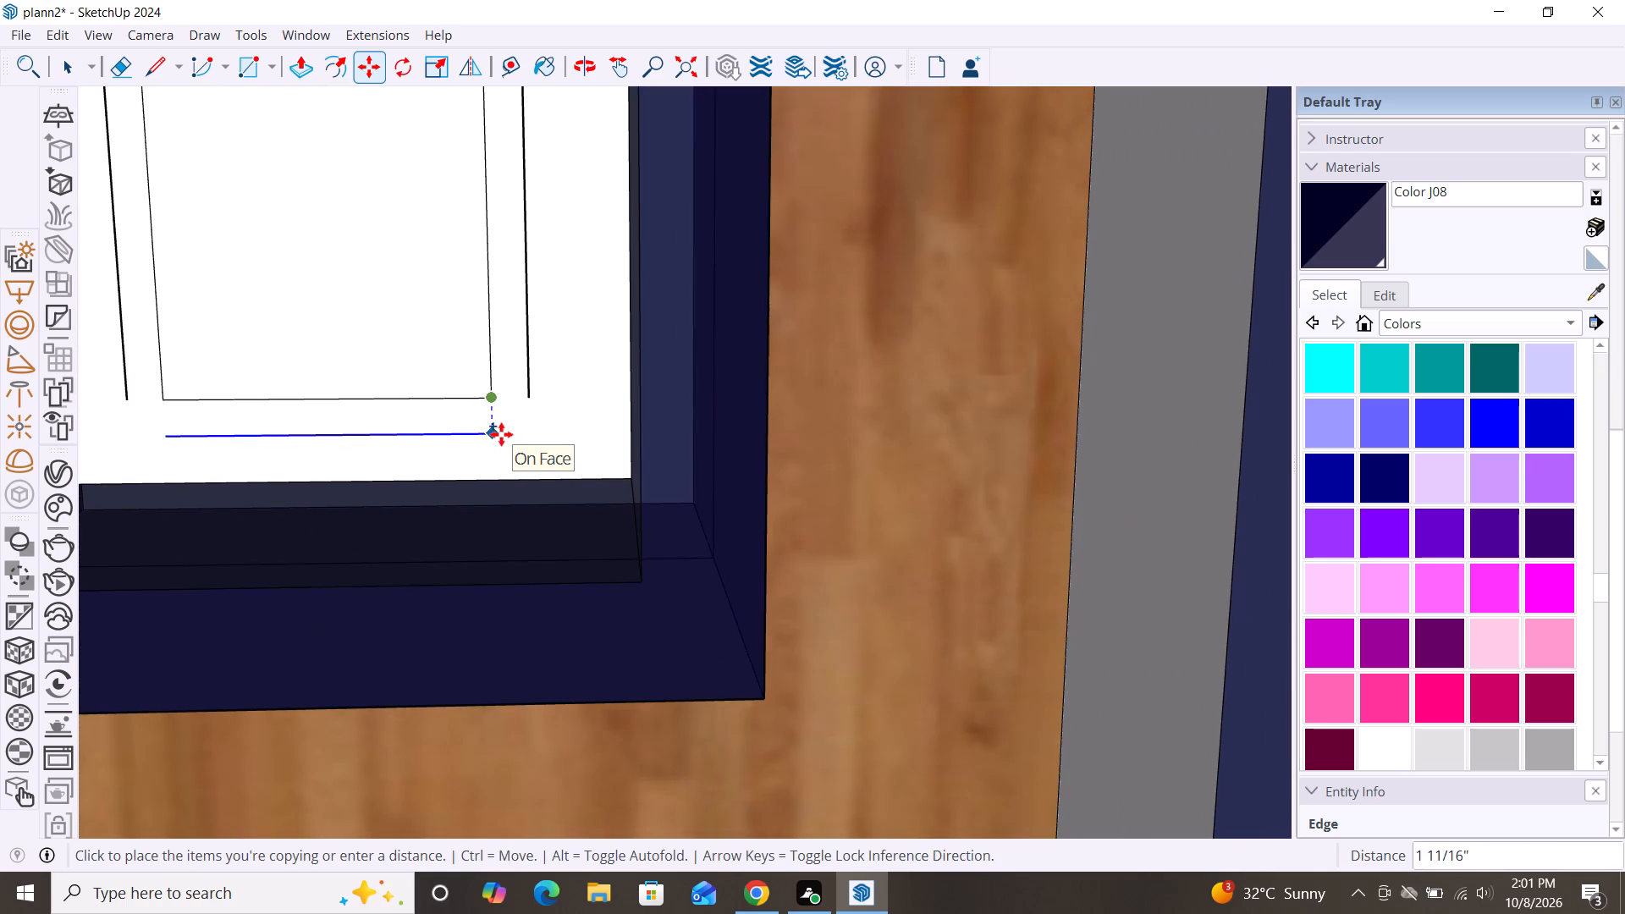
pyautogui.click(501, 434)
# Copy the divider line between the fifth and lowest divisions about 1 3/4" downward.
pyautogui.scroll(-11, 557, 427)
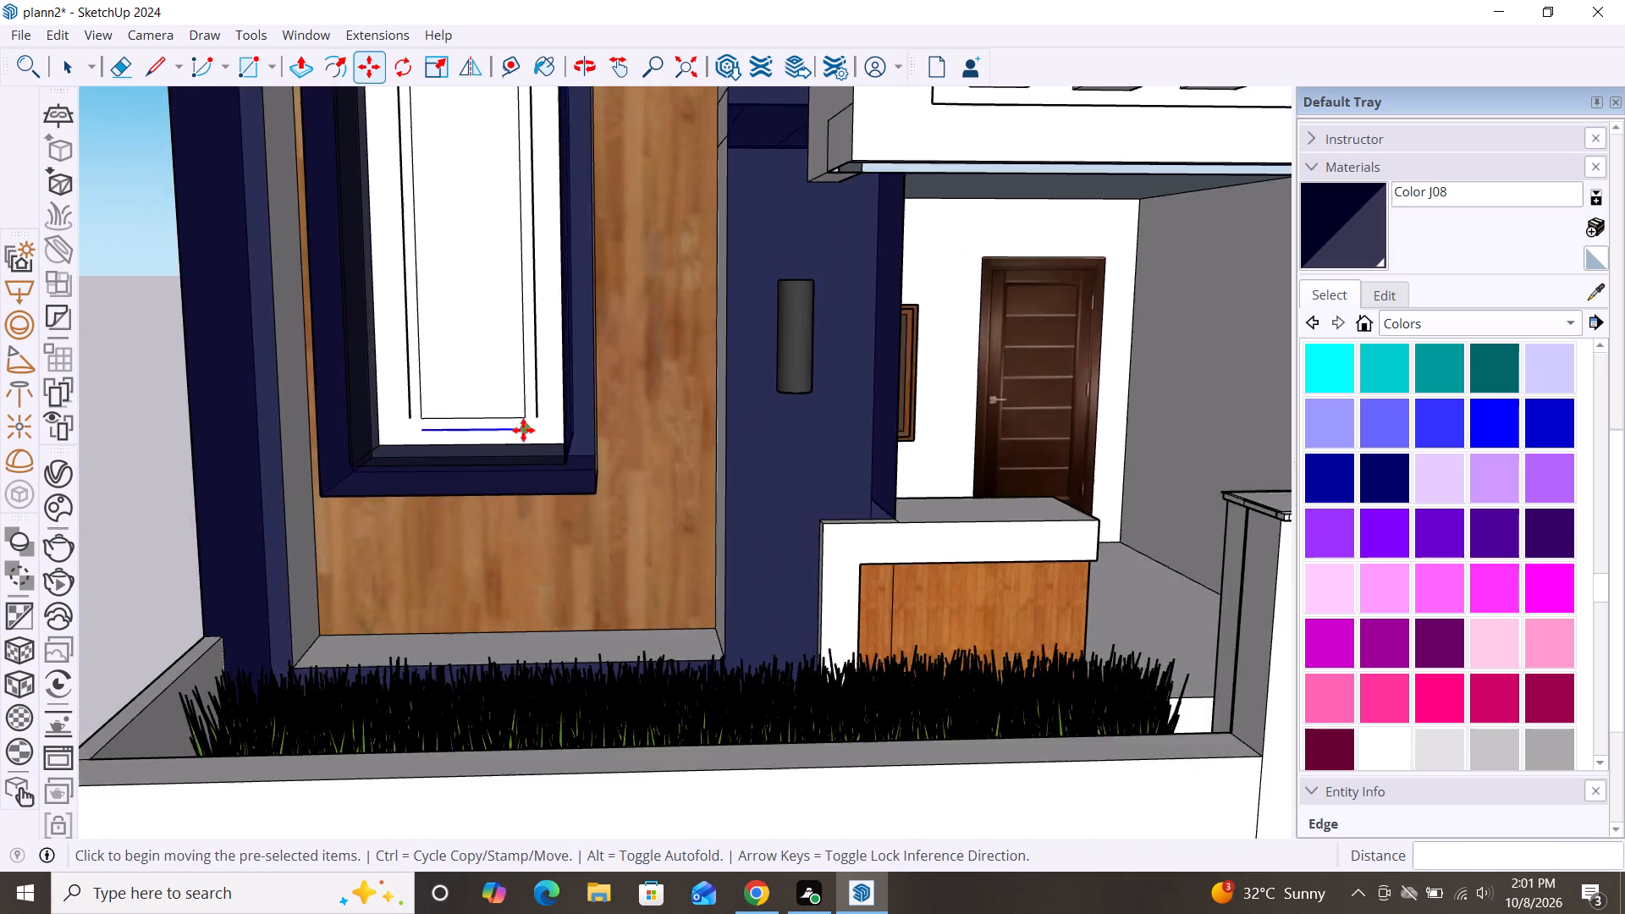
pyautogui.scroll(-7, 523, 430)
pyautogui.scroll(10, 486, 238)
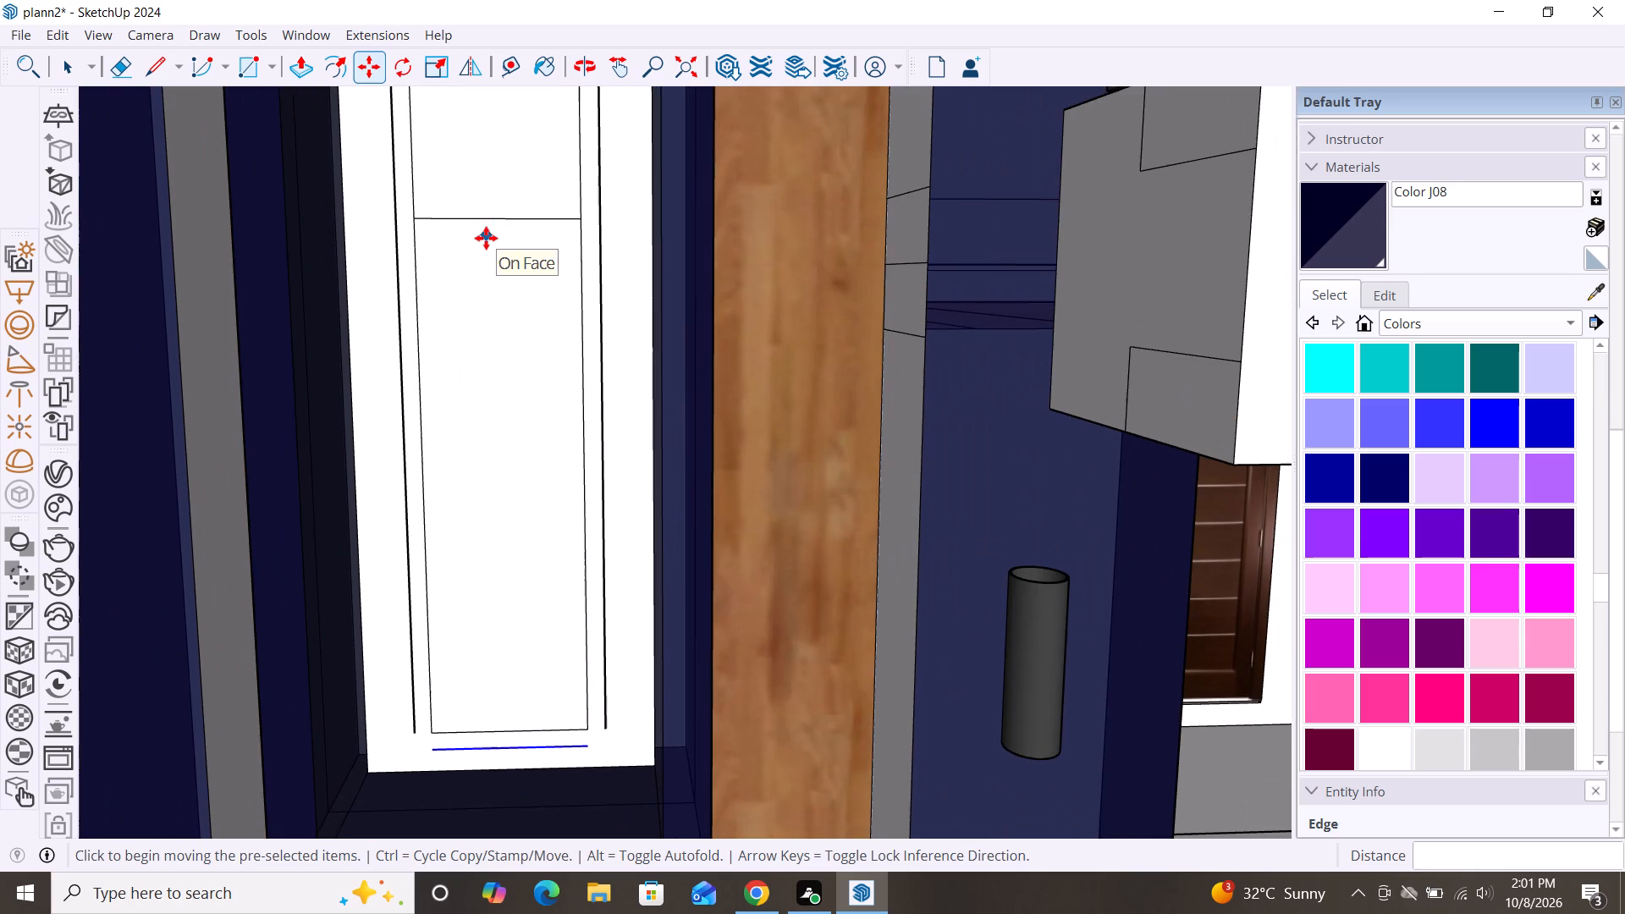
pyautogui.press('space')
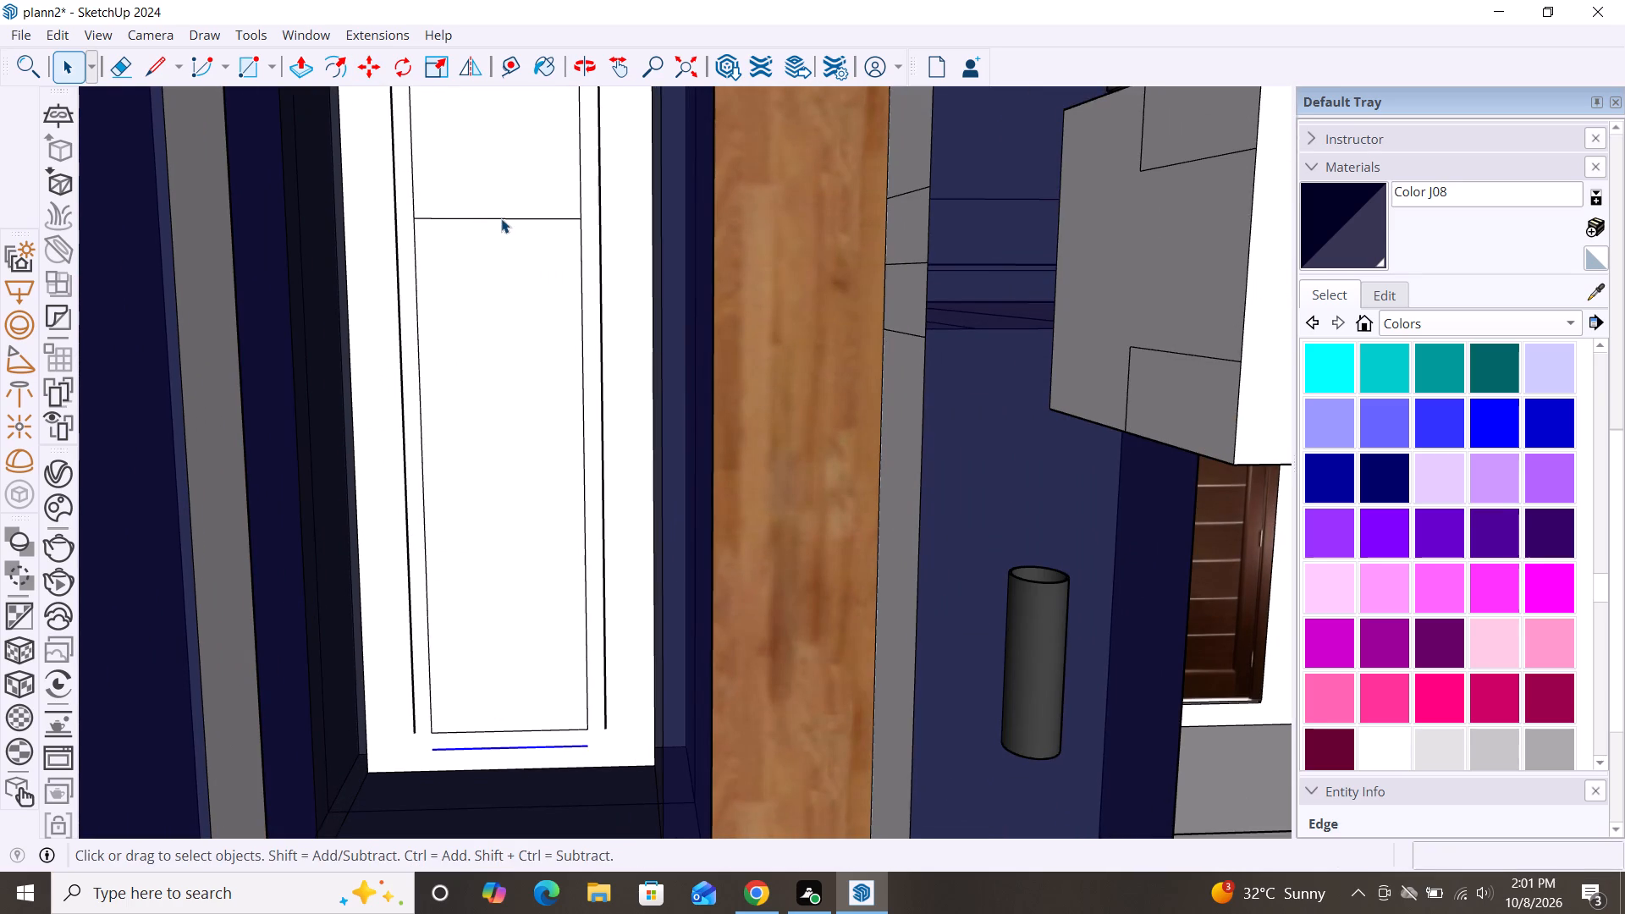
pyautogui.click(501, 218)
pyautogui.press('m')
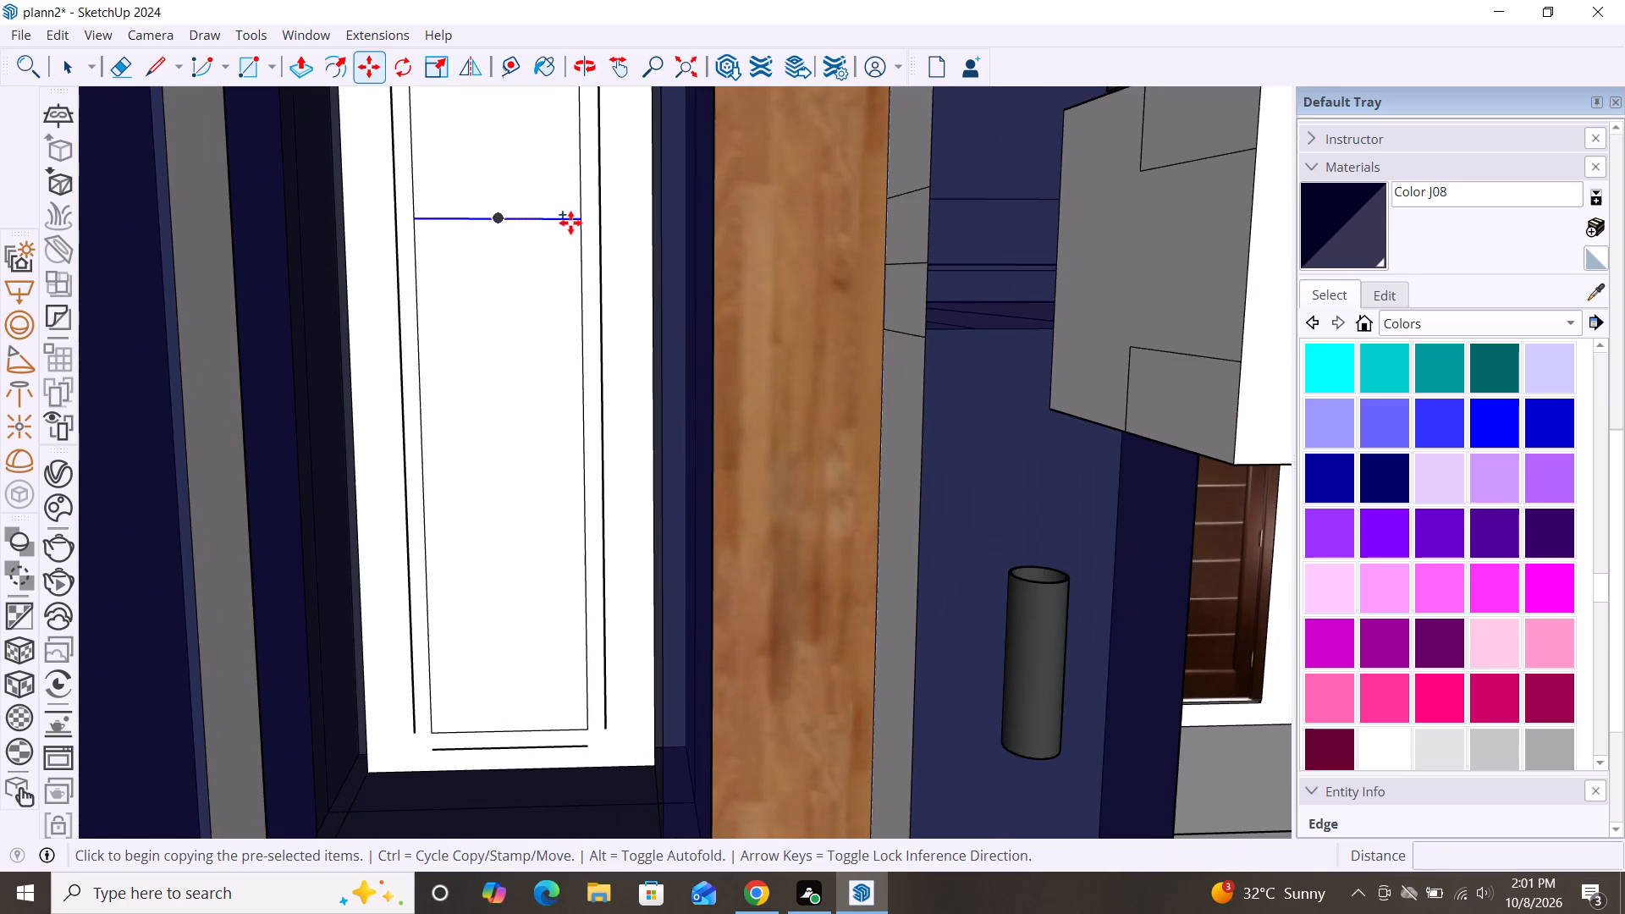
pyautogui.click(578, 223)
pyautogui.click(579, 239)
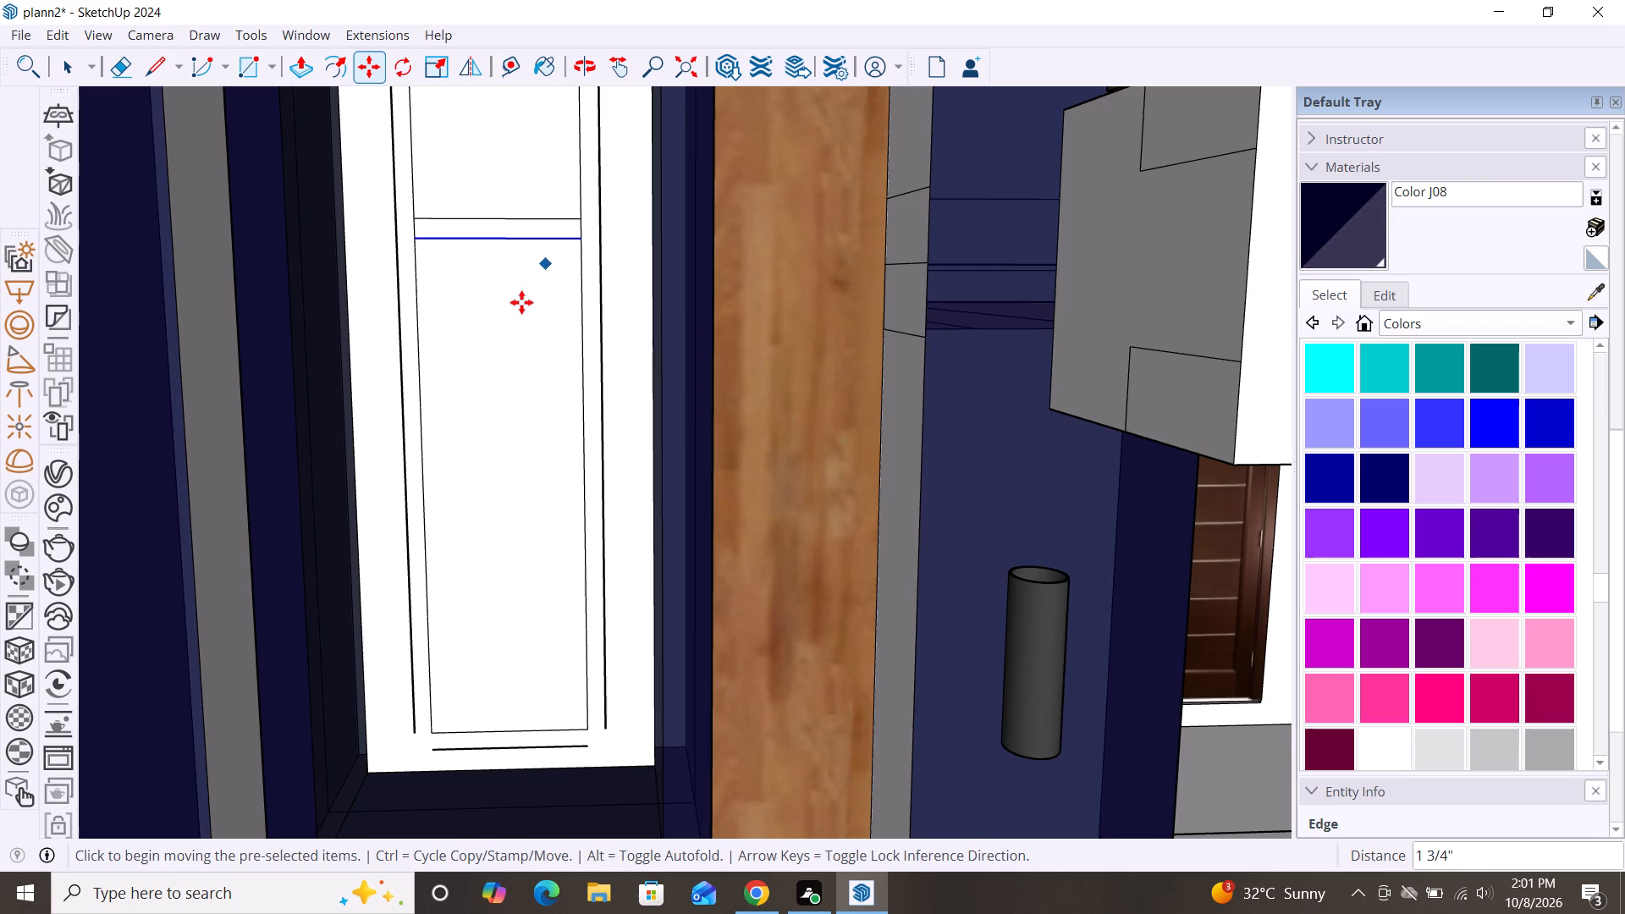
# Copy the divider line between the fourth and fifth divisions about 1 3/8" downward on the white panel.
pyautogui.scroll(-3, 484, 276)
pyautogui.scroll(-8, 540, 461)
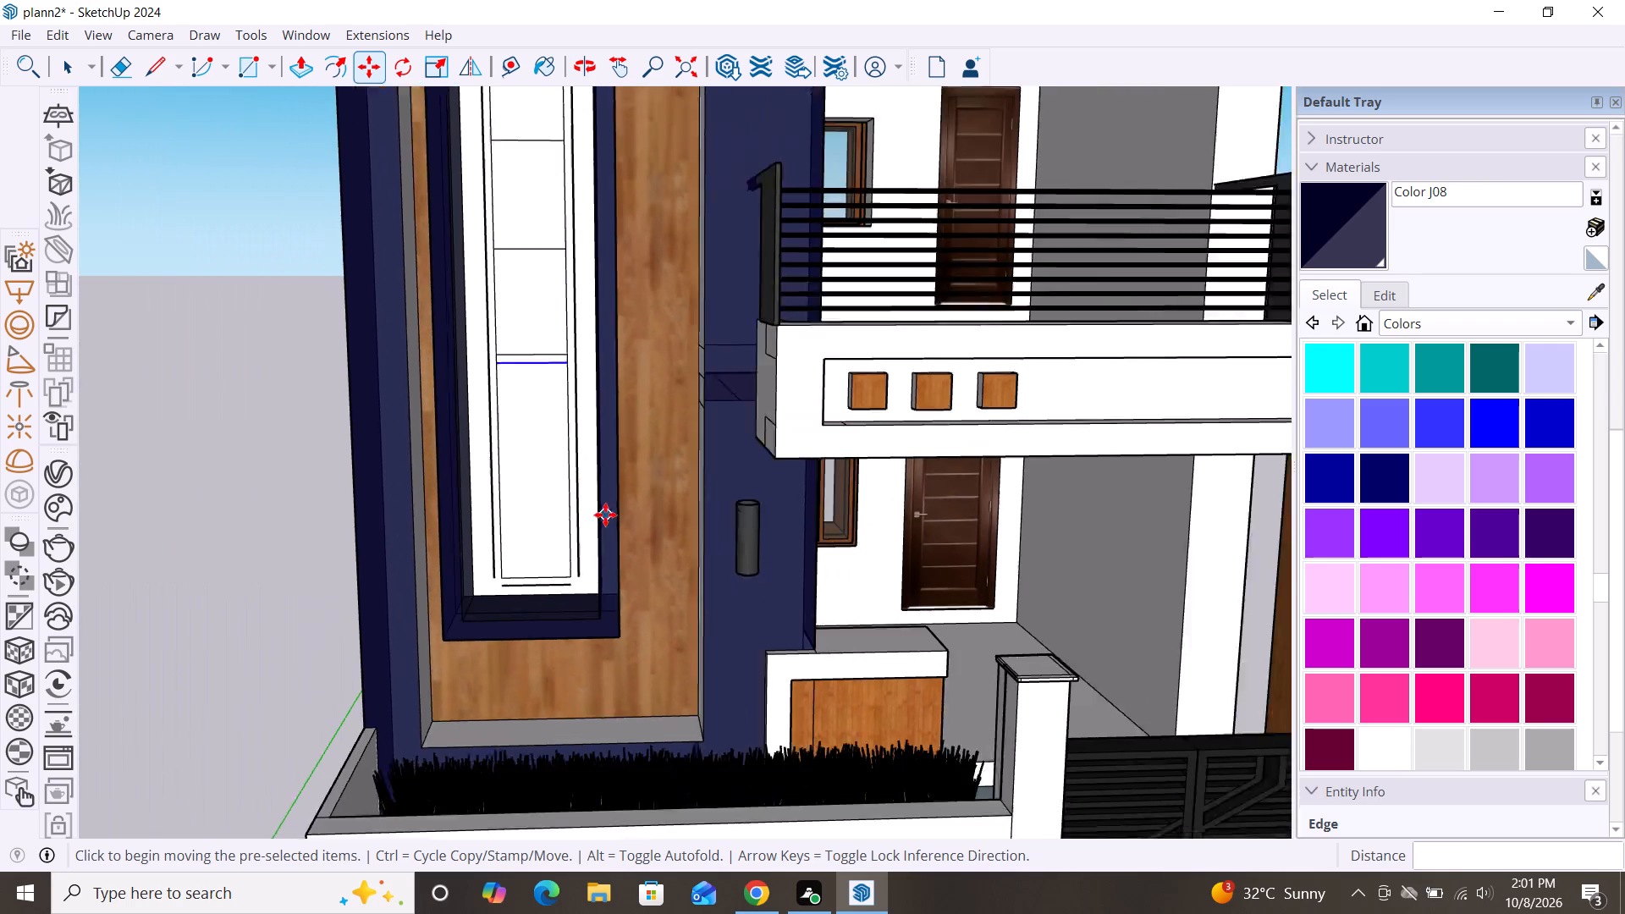
pyautogui.scroll(13, 512, 289)
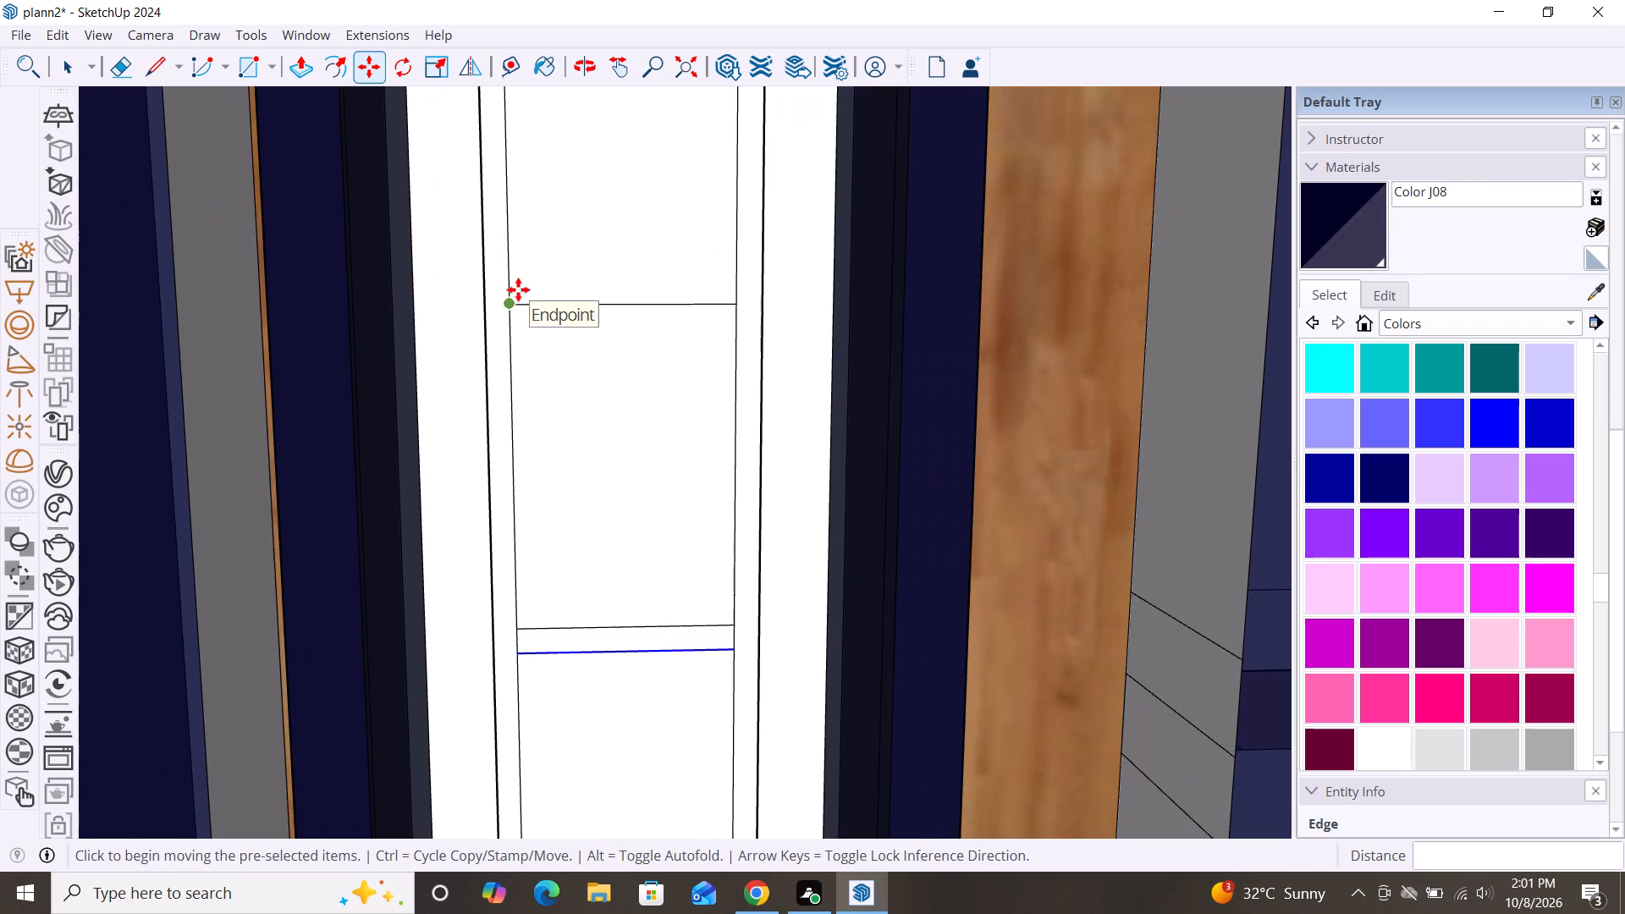
pyautogui.press('space')
pyautogui.click(532, 303)
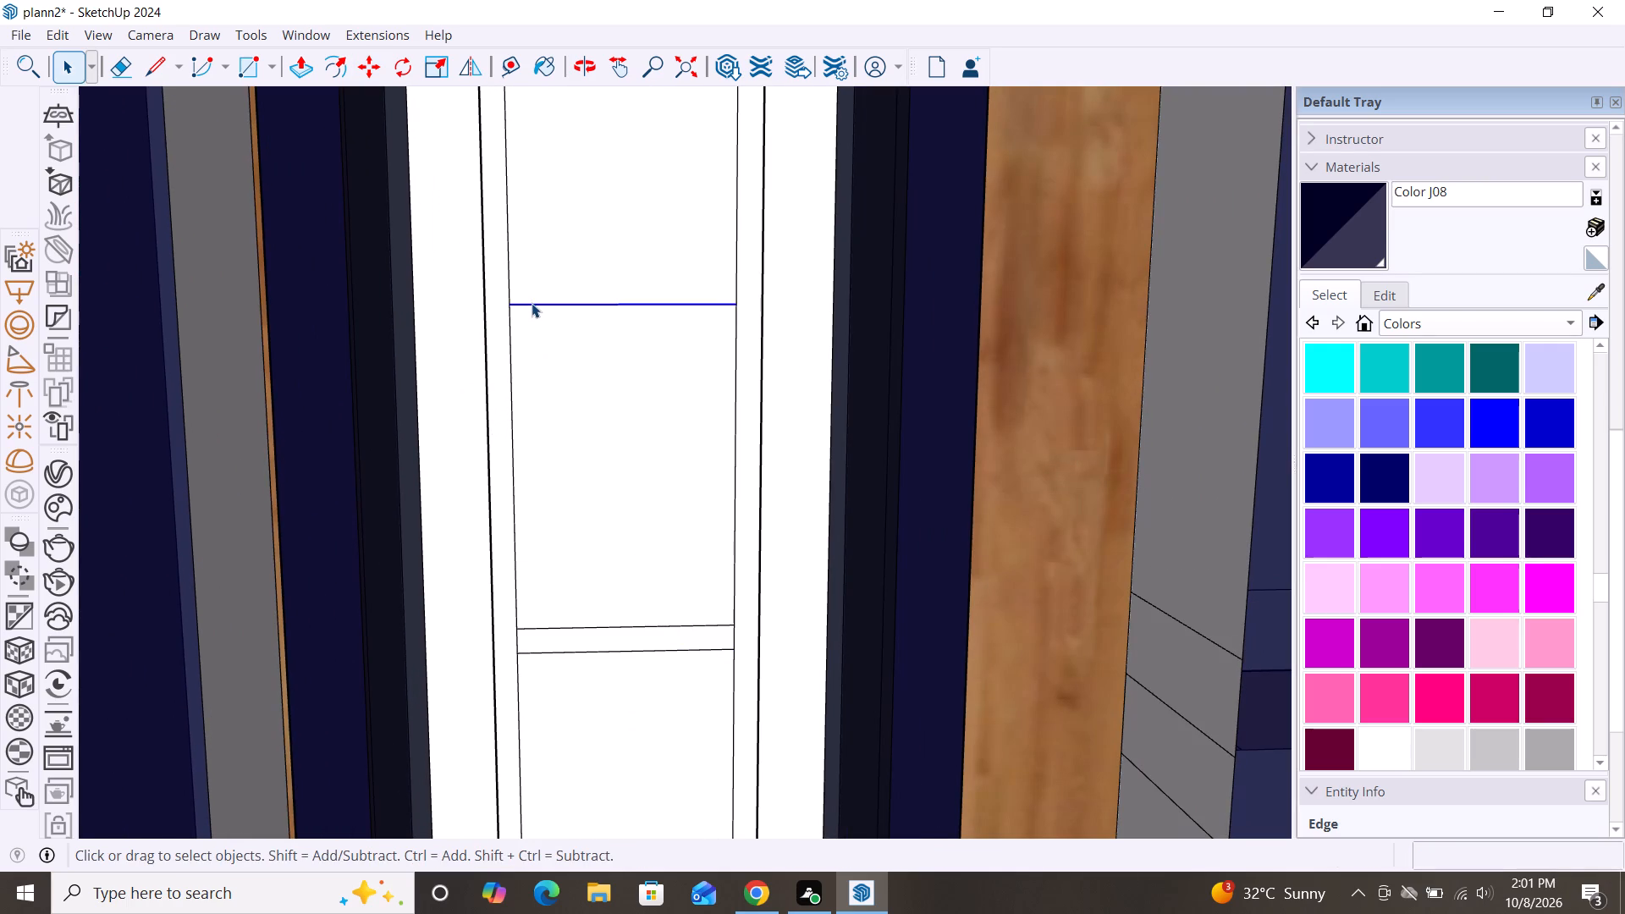
pyautogui.press('m')
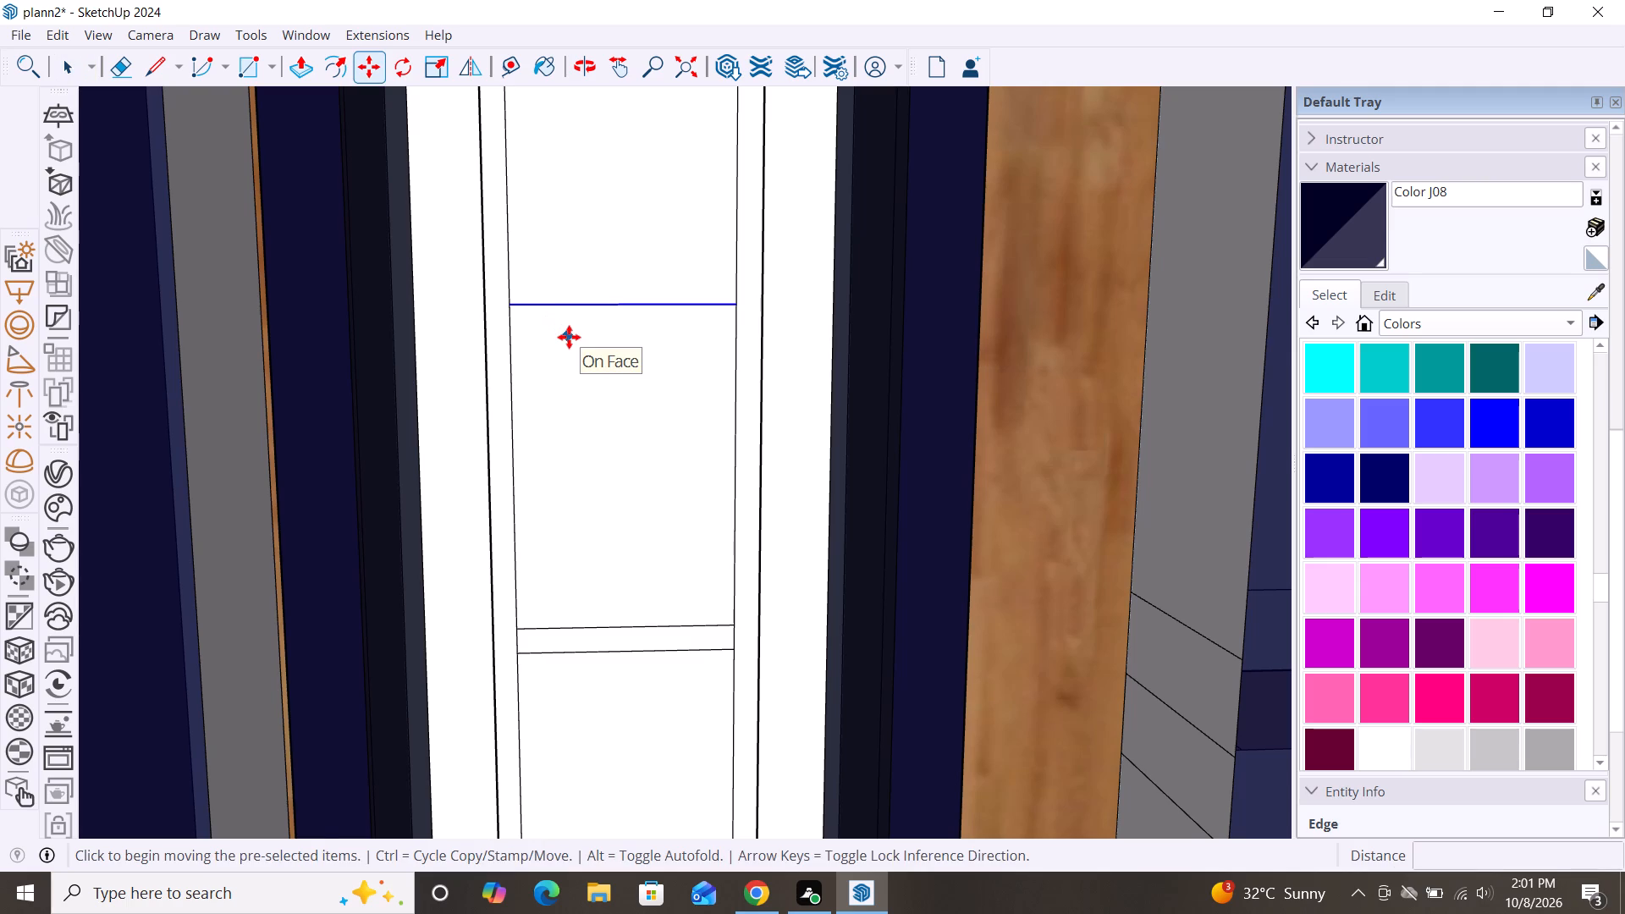
pyautogui.click(733, 306)
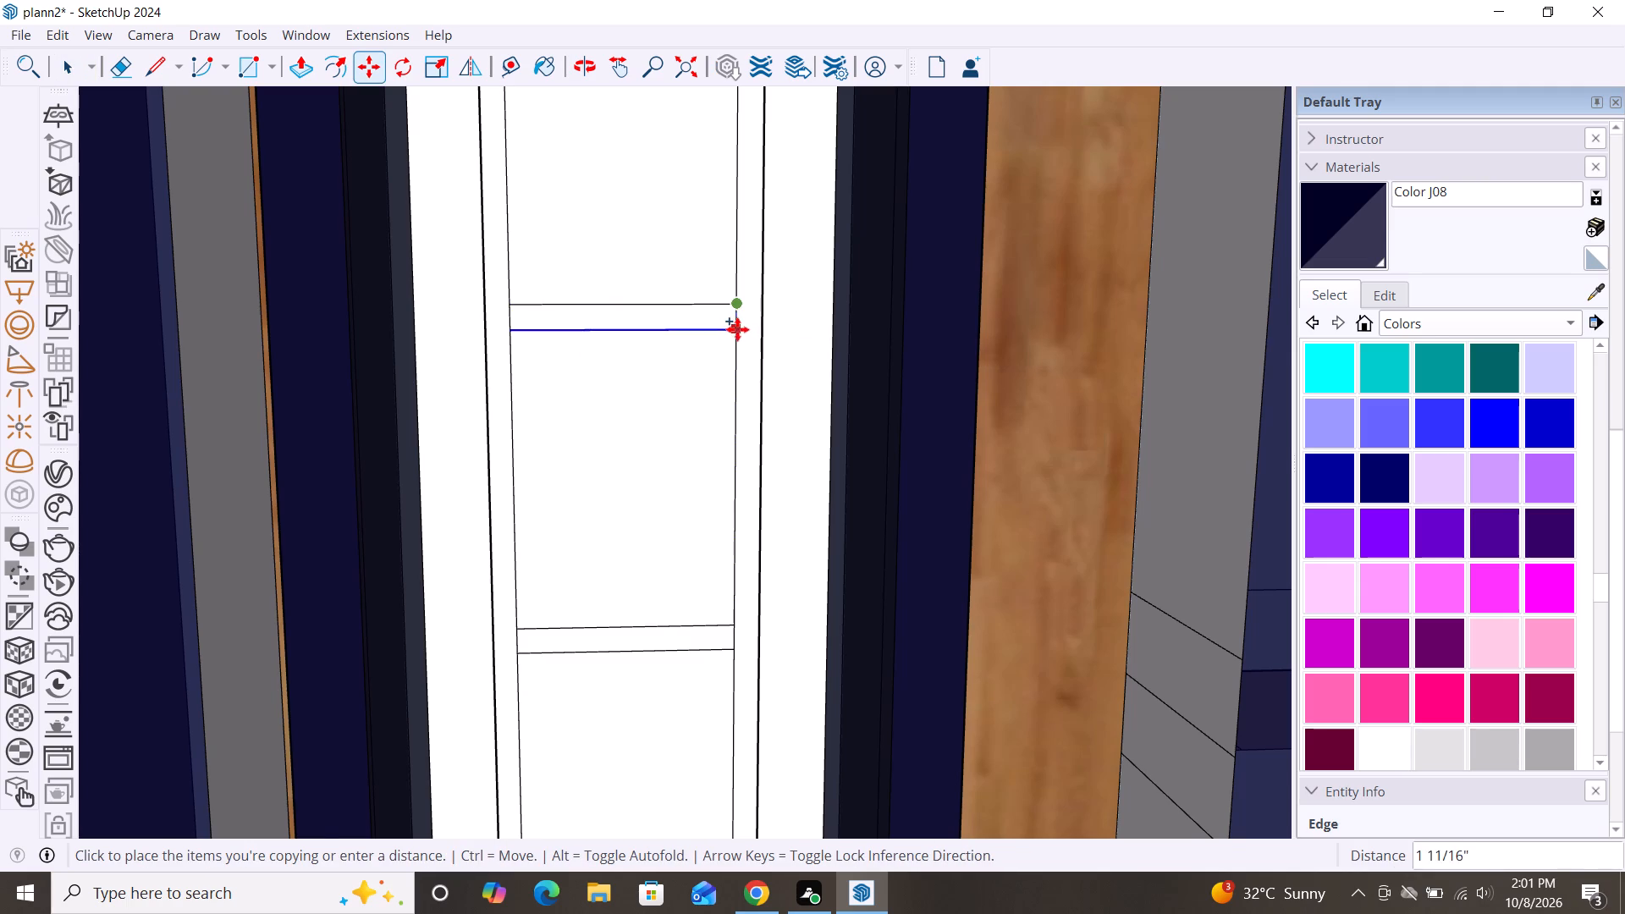
pyautogui.moveTo(731, 326); pyautogui.dragTo(719, 327)
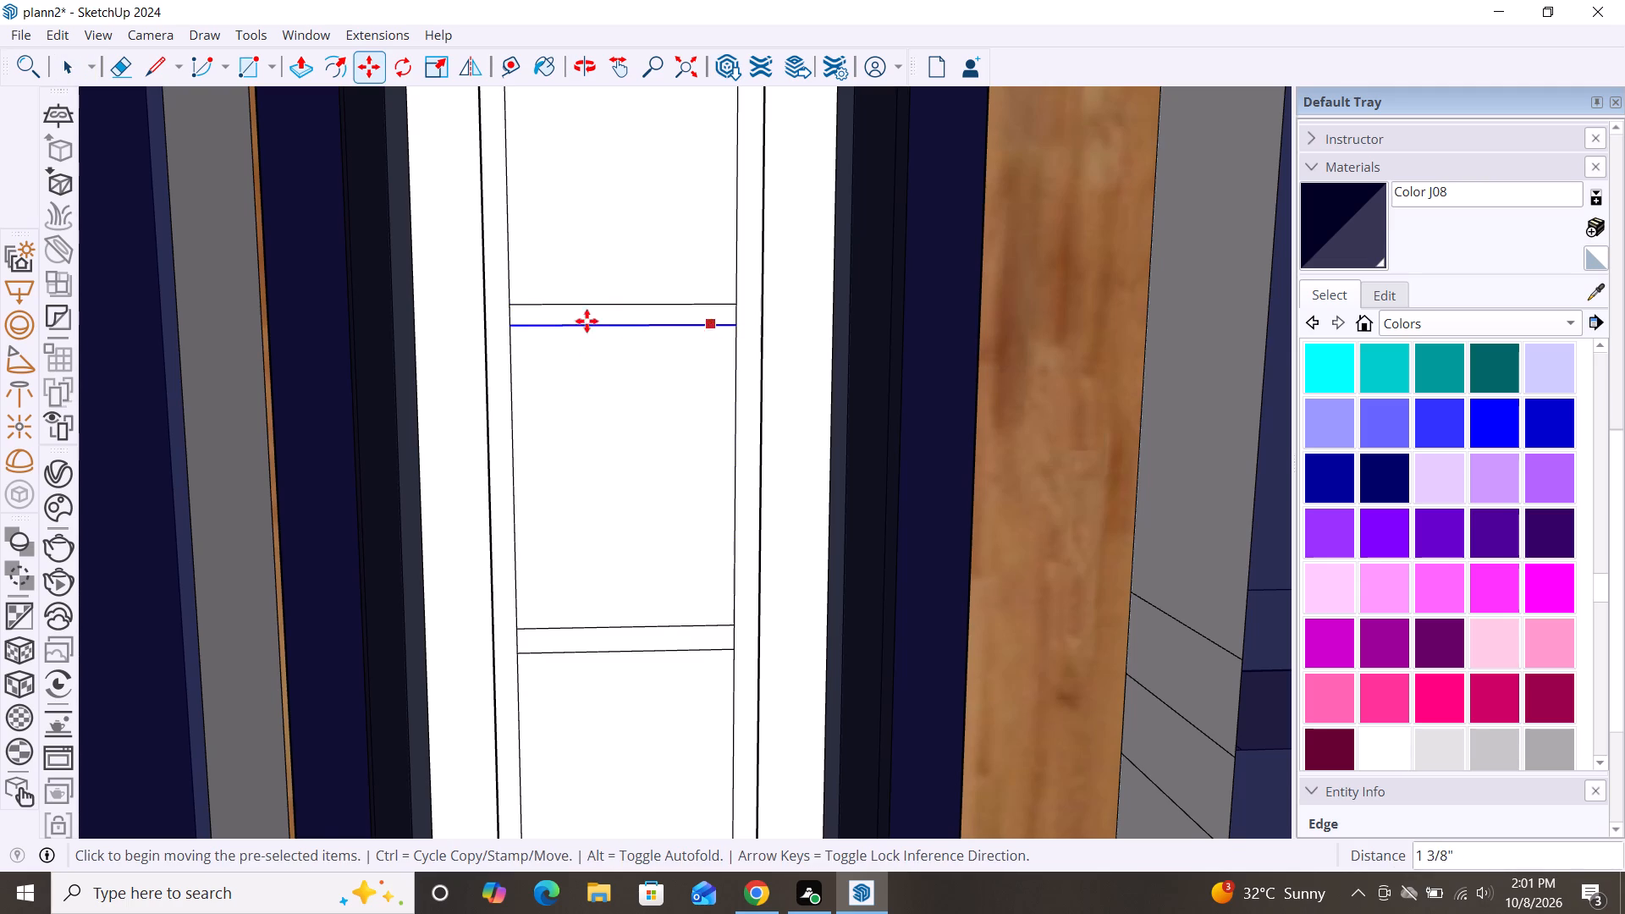
# Copy the divider line between the third and fourth divisions about 1 7/16" downward.
pyautogui.scroll(-5, 461, 352)
pyautogui.scroll(-4, 565, 455)
pyautogui.scroll(4, 549, 270)
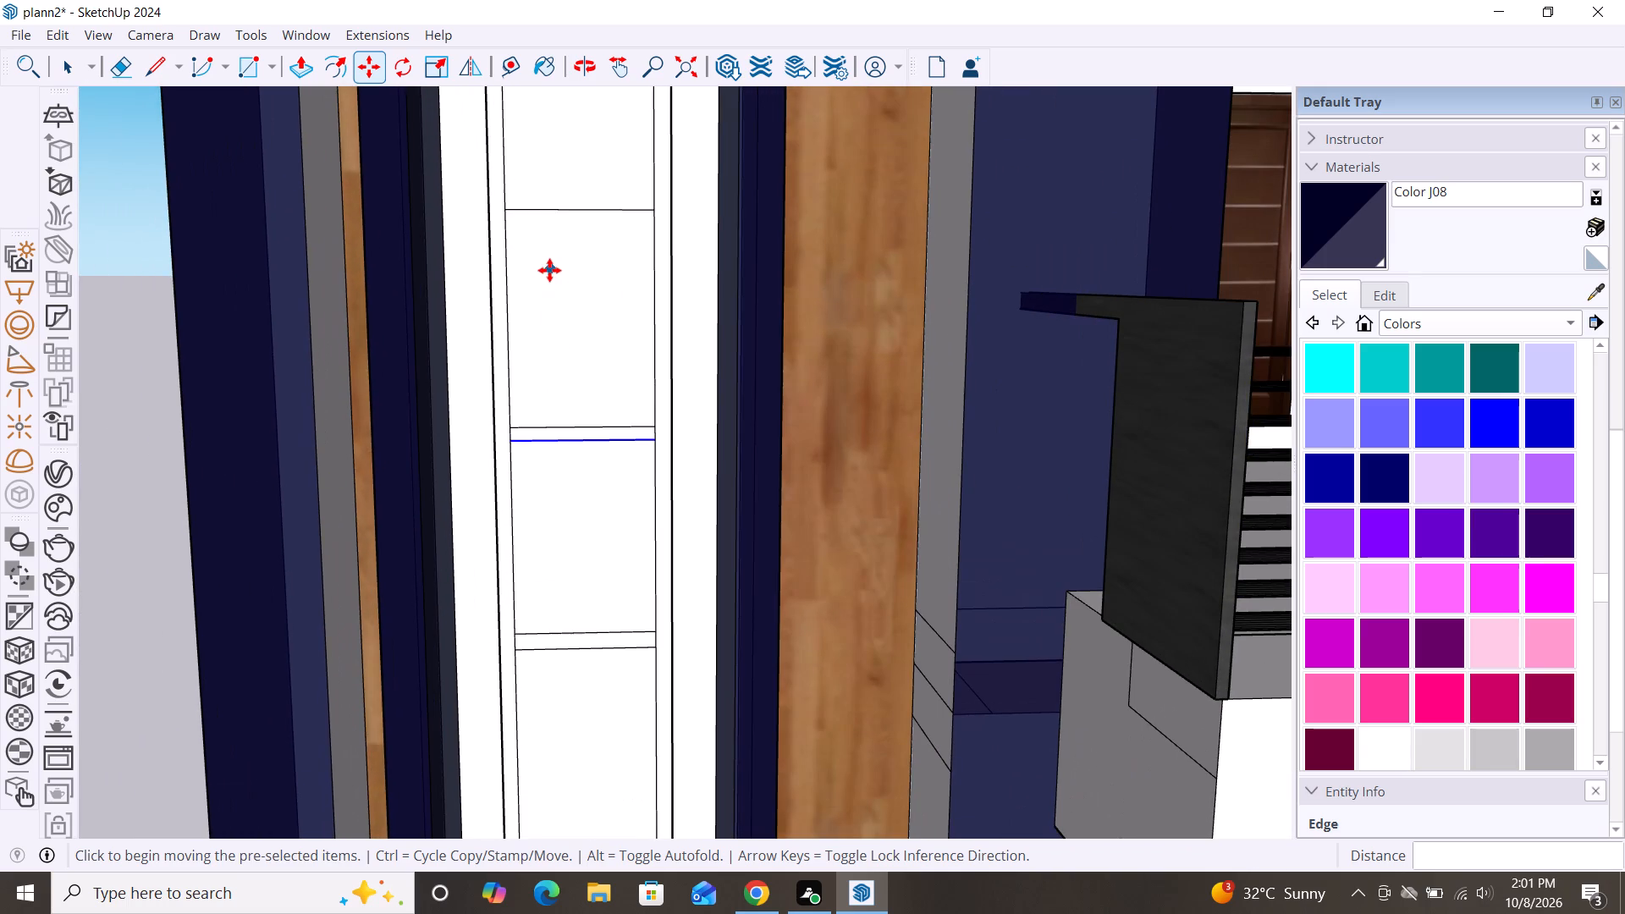
pyautogui.press('space')
pyautogui.click(585, 209)
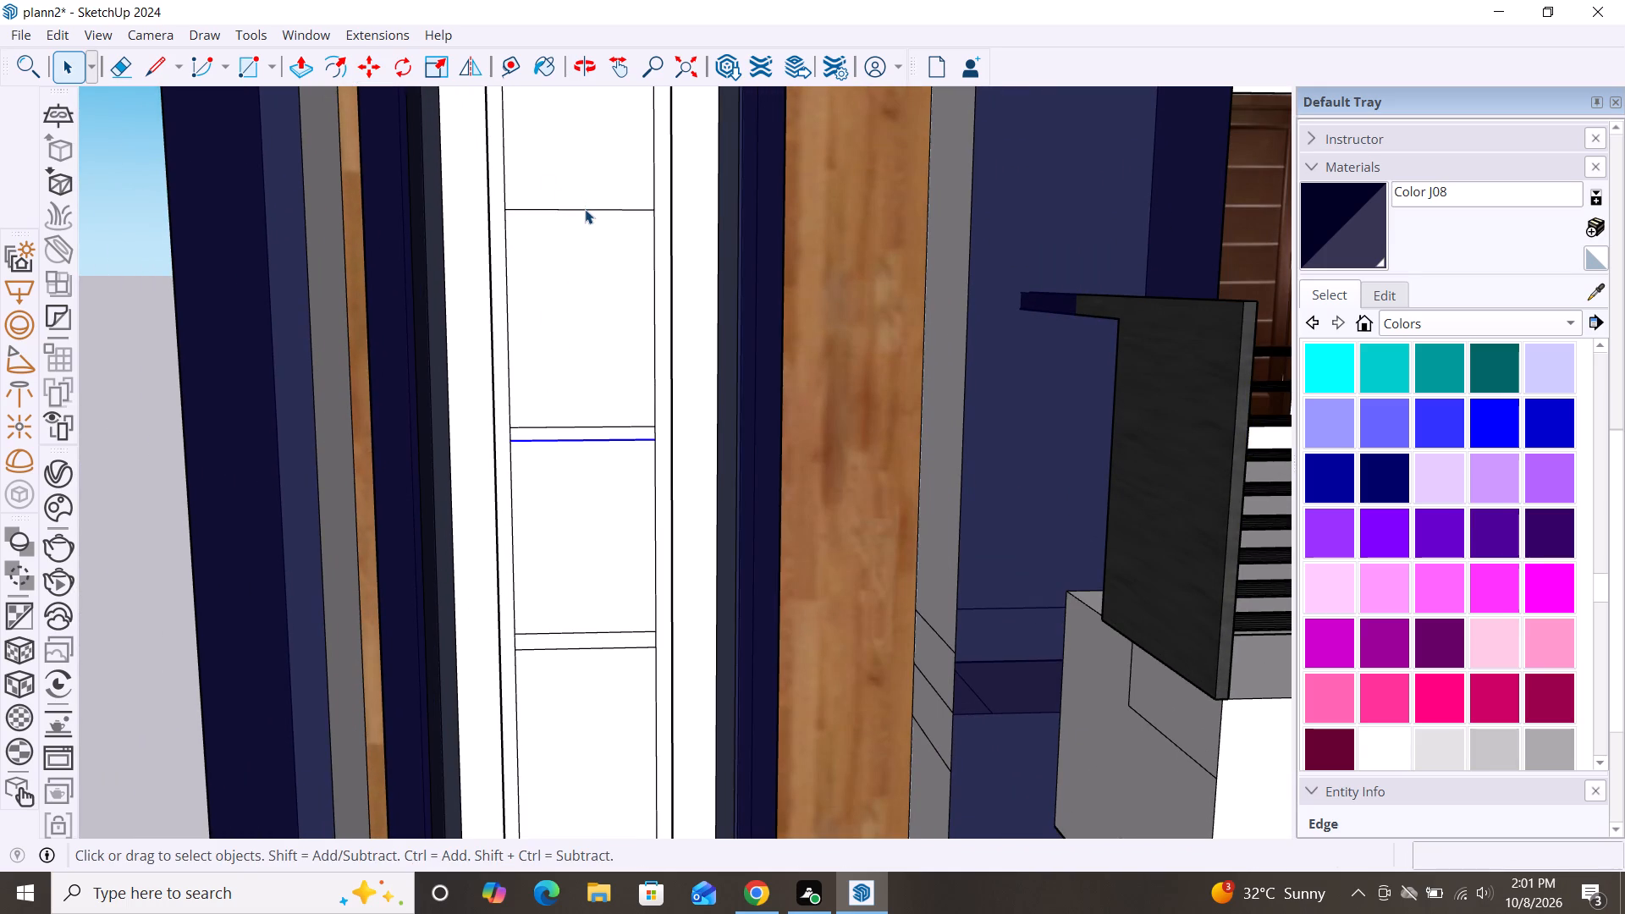
pyautogui.press('m')
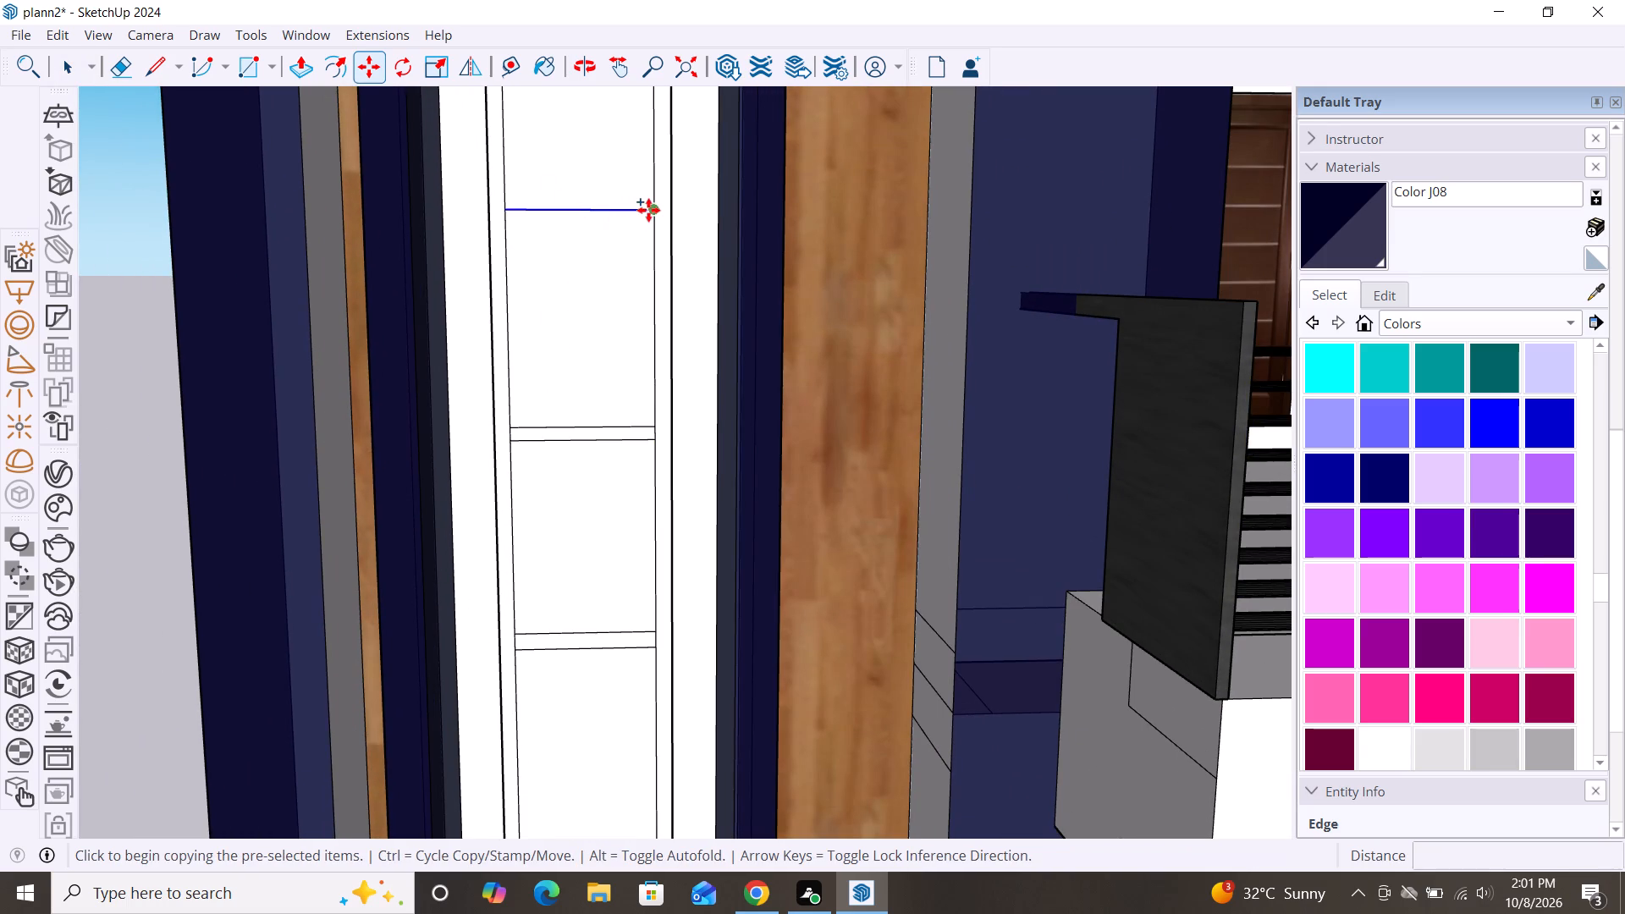
pyautogui.click(651, 211)
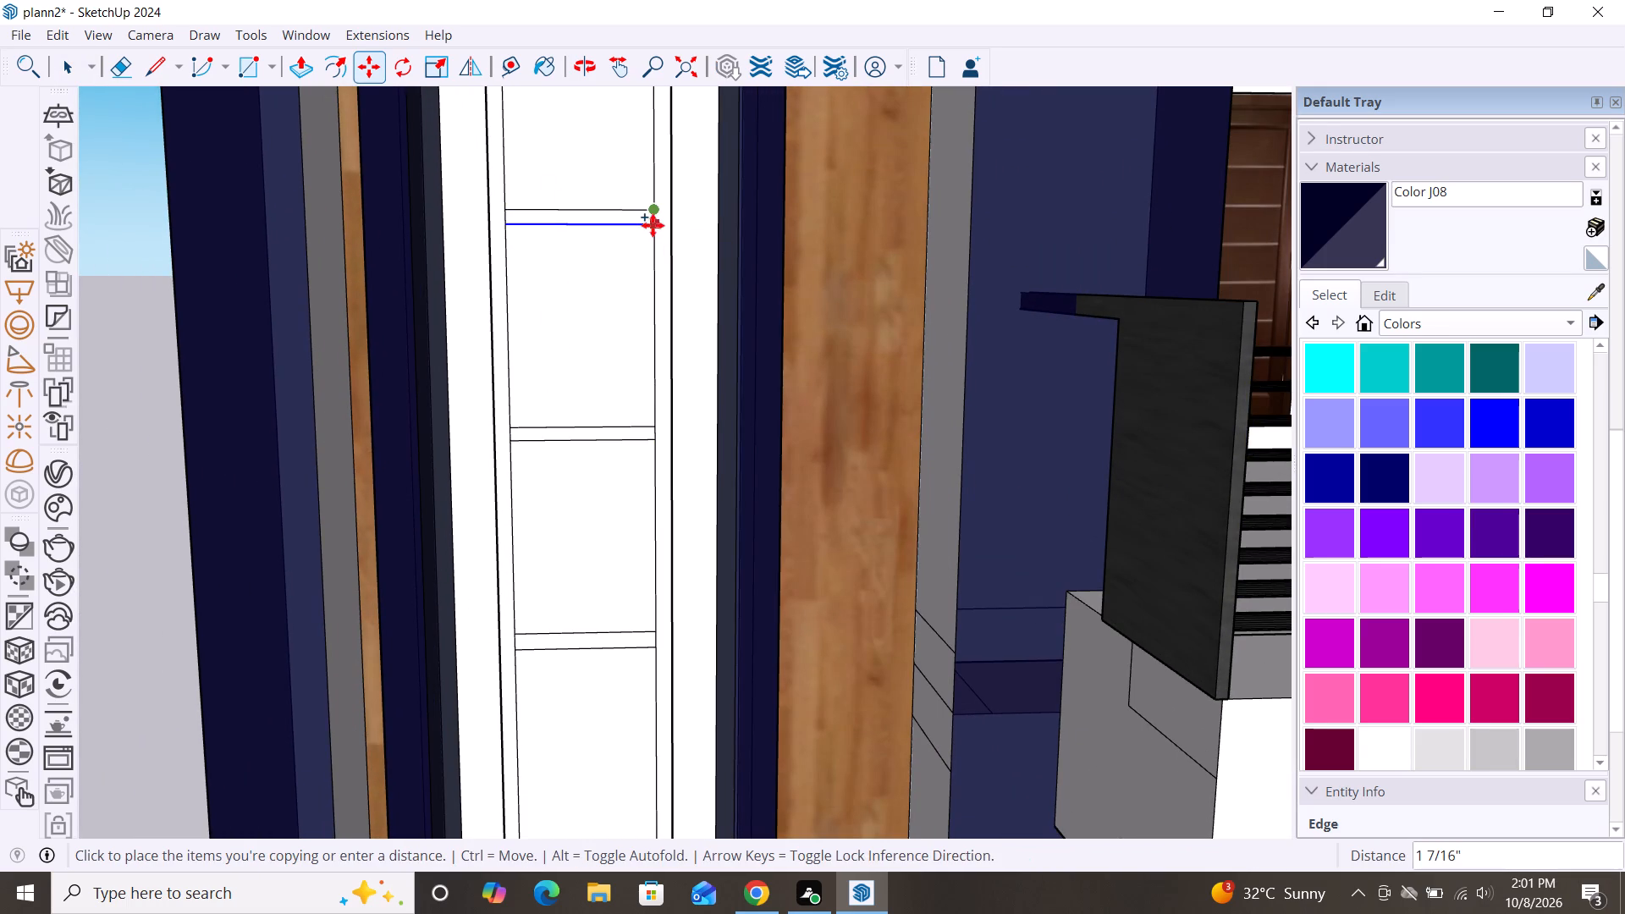
pyautogui.click(653, 225)
# Copy the divider line between the second and third divisions about 1 3/8" downward.
pyautogui.press('space')
pyautogui.scroll(-8, 621, 361)
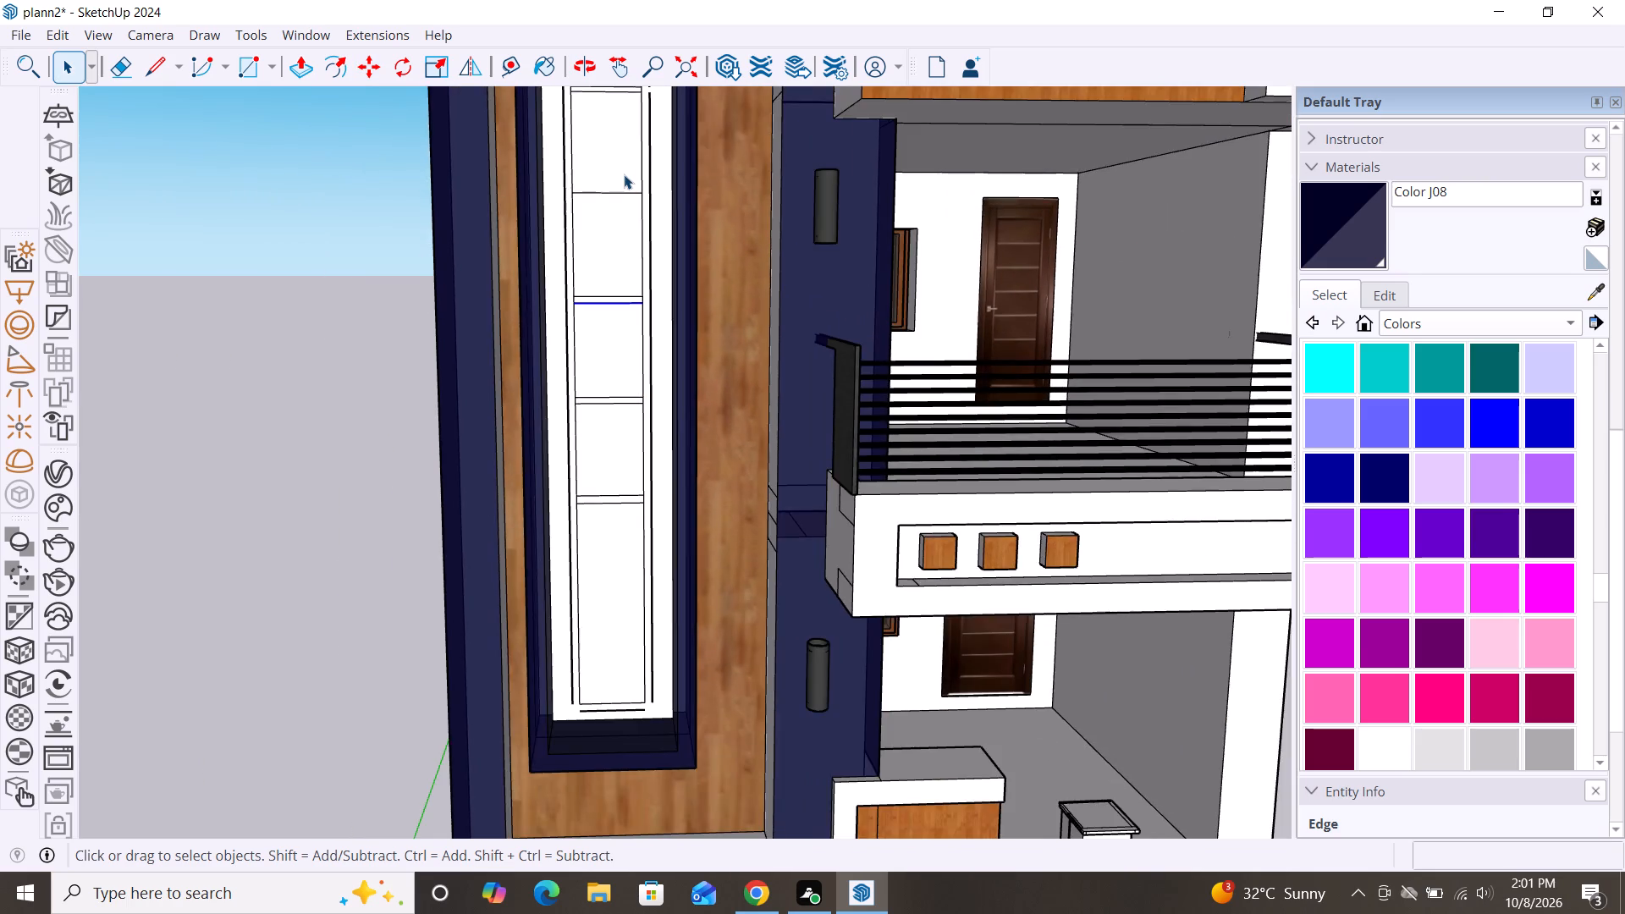
pyautogui.scroll(8, 624, 174)
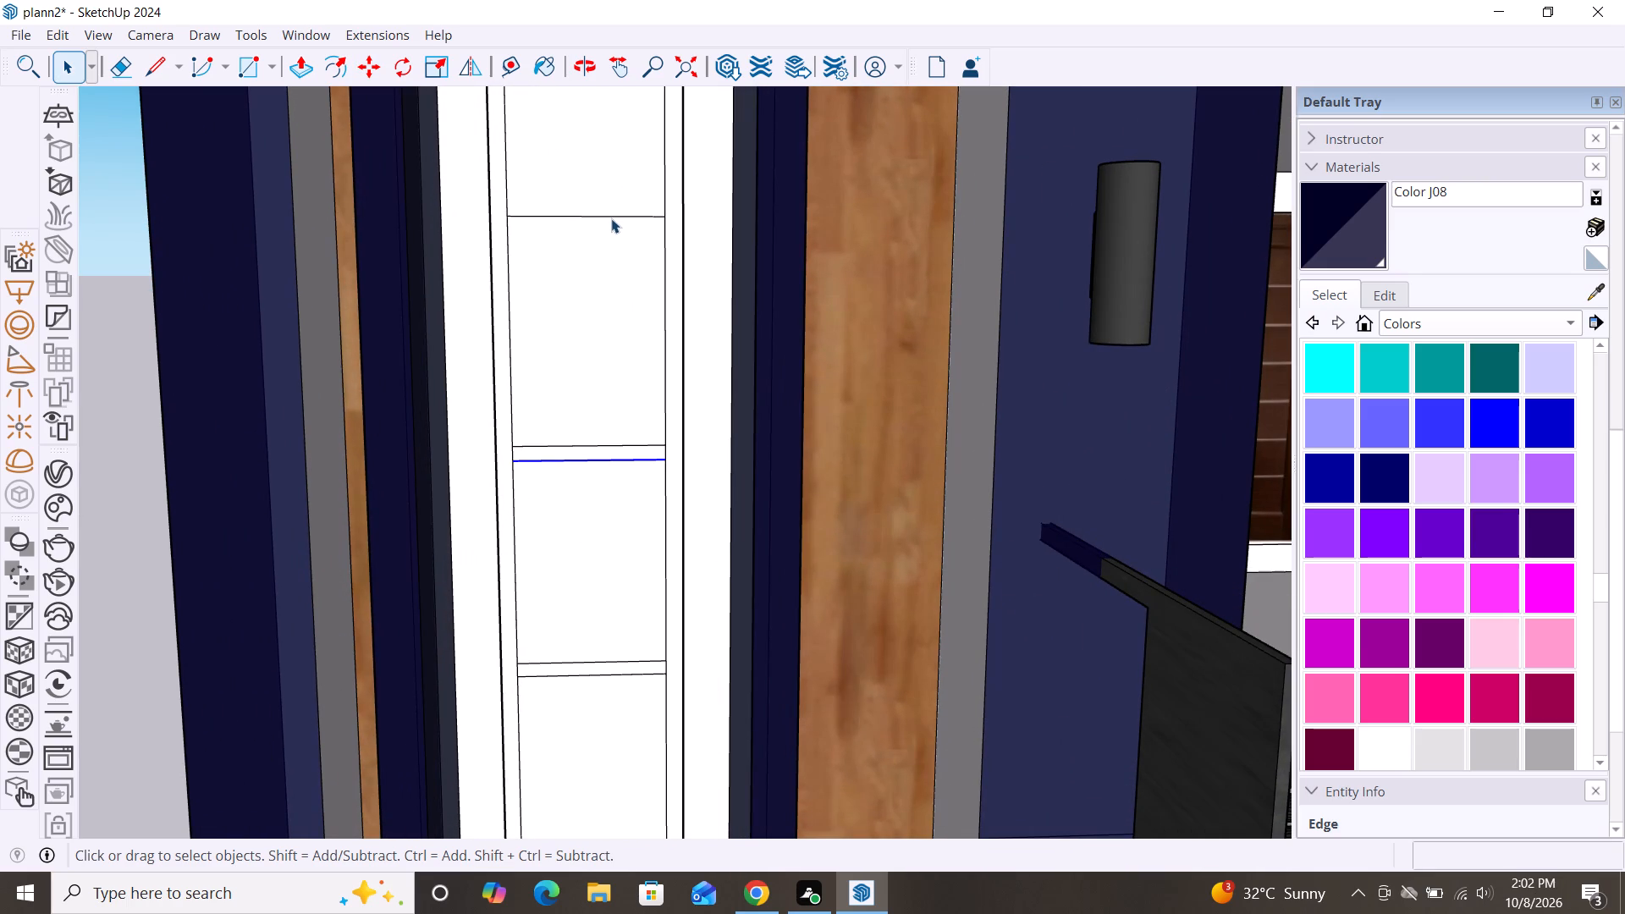
pyautogui.click(603, 217)
pyautogui.press('m')
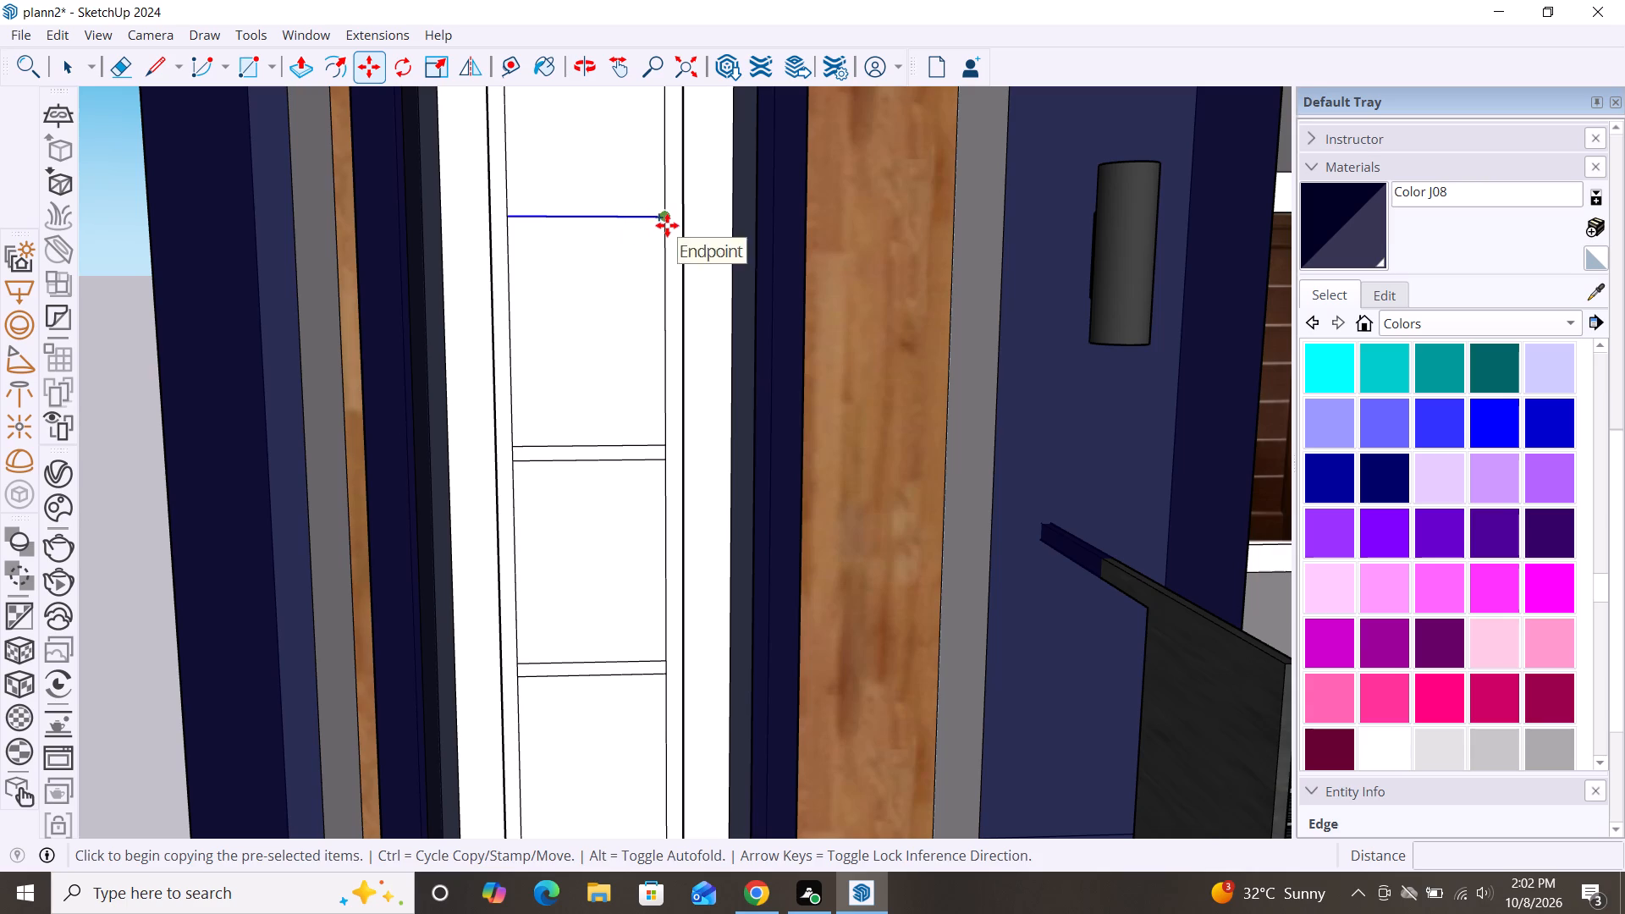
pyautogui.click(667, 225)
pyautogui.click(664, 231)
# Copy the short right edge segment between the first and second divisions about 1 3/4" outward, filling the gap in the offset line.
pyautogui.scroll(-1, 653, 324)
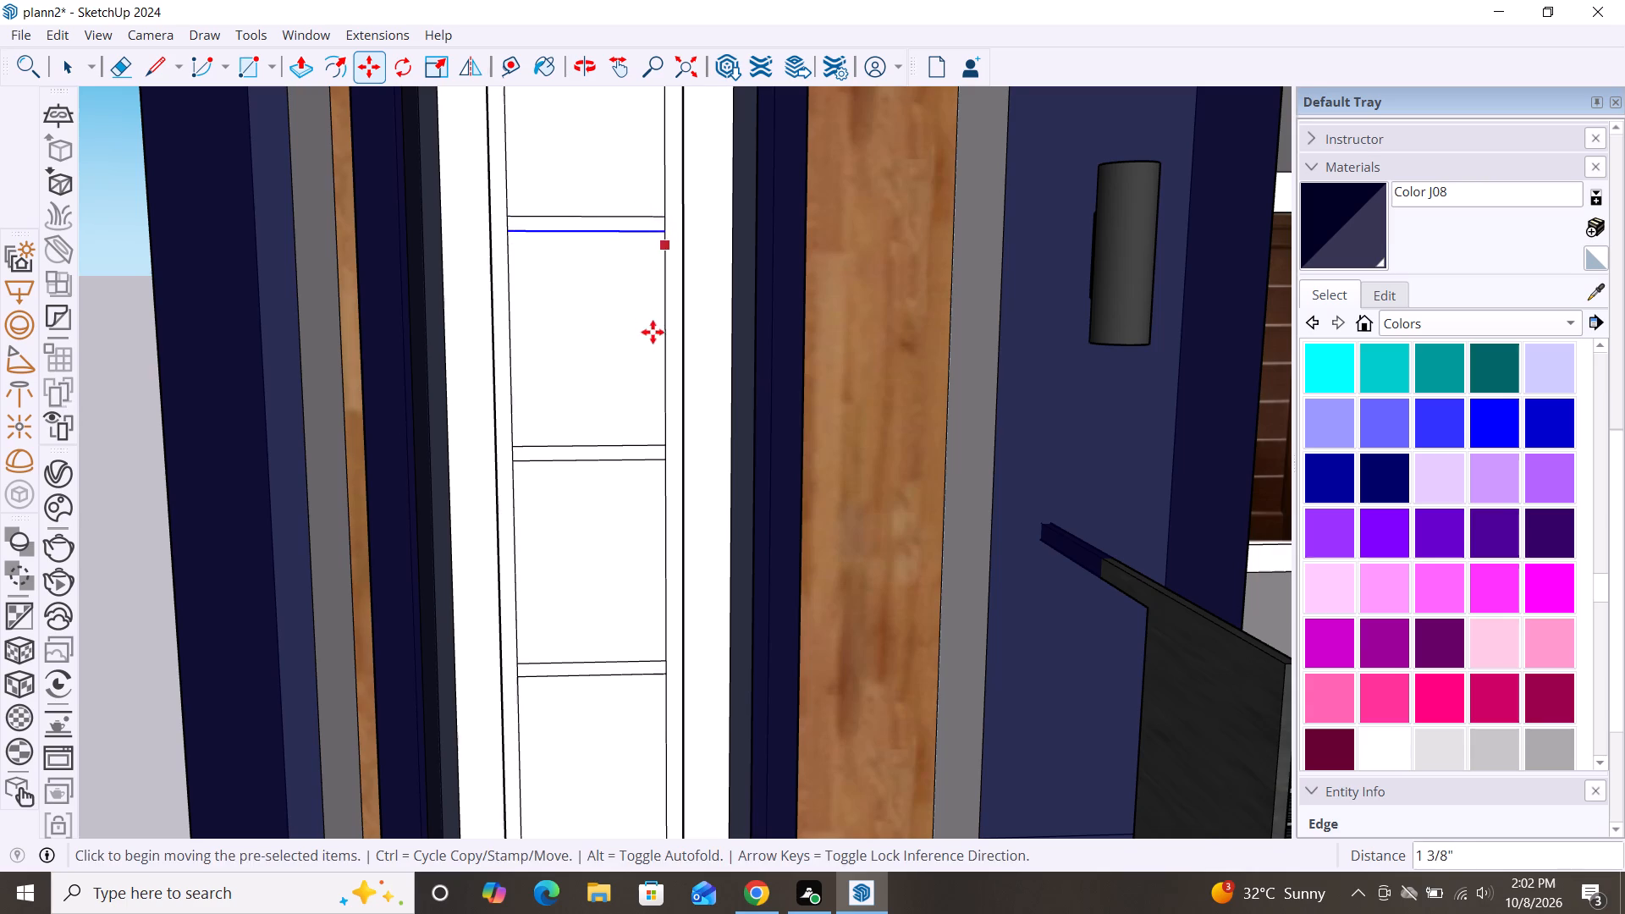
pyautogui.scroll(-8, 653, 332)
pyautogui.scroll(-4, 586, 277)
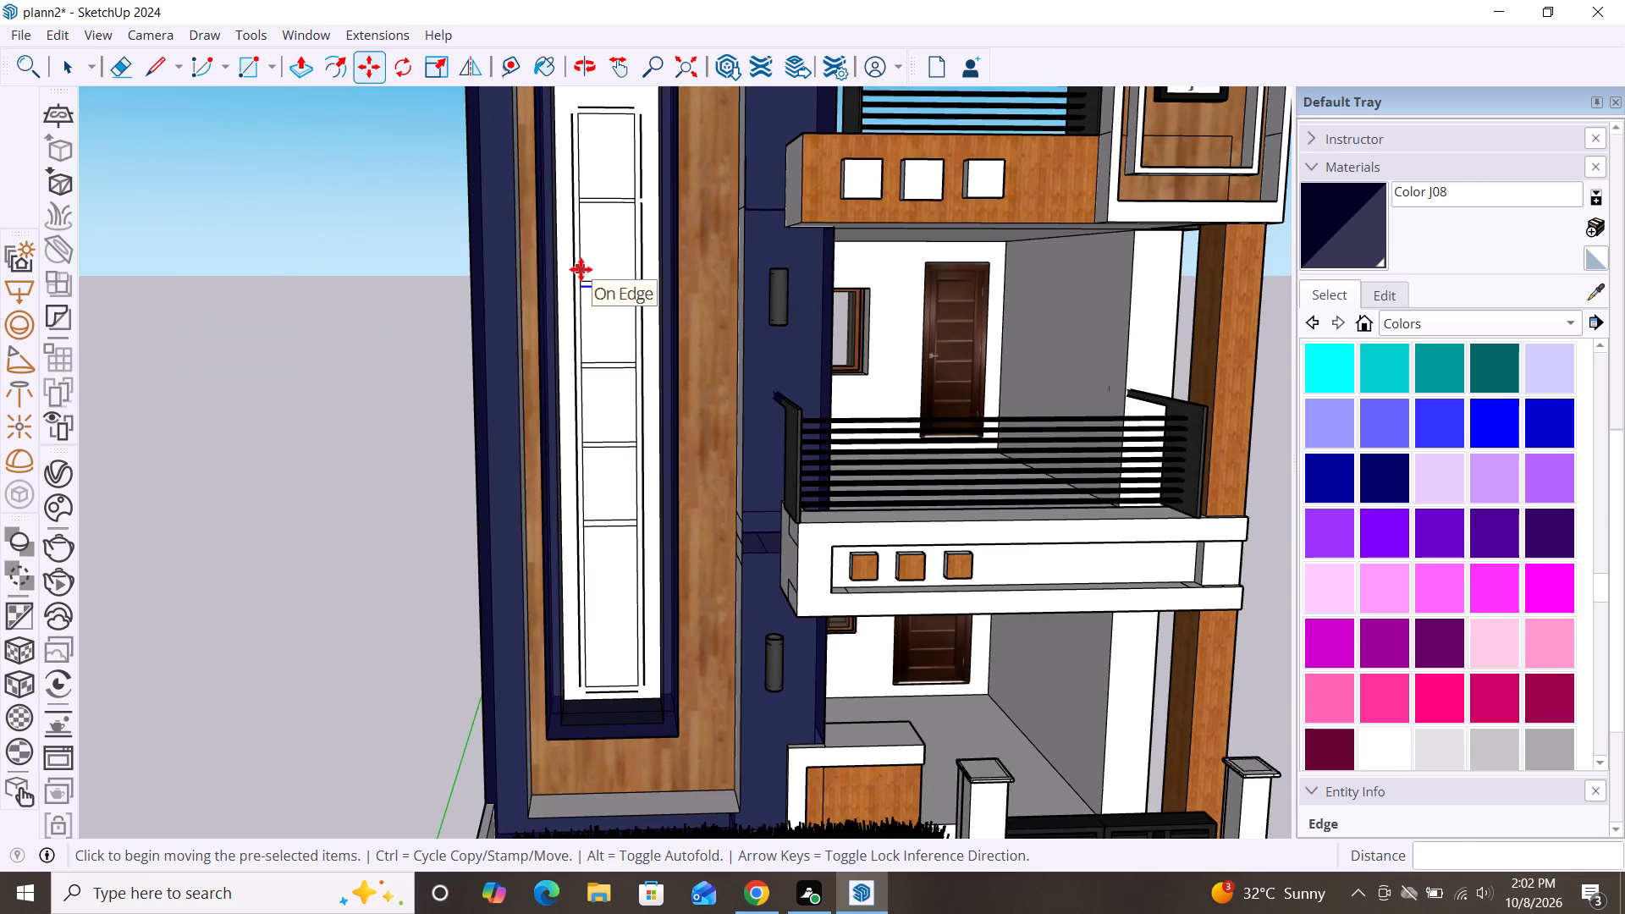
pyautogui.press('space')
pyautogui.scroll(10, 594, 196)
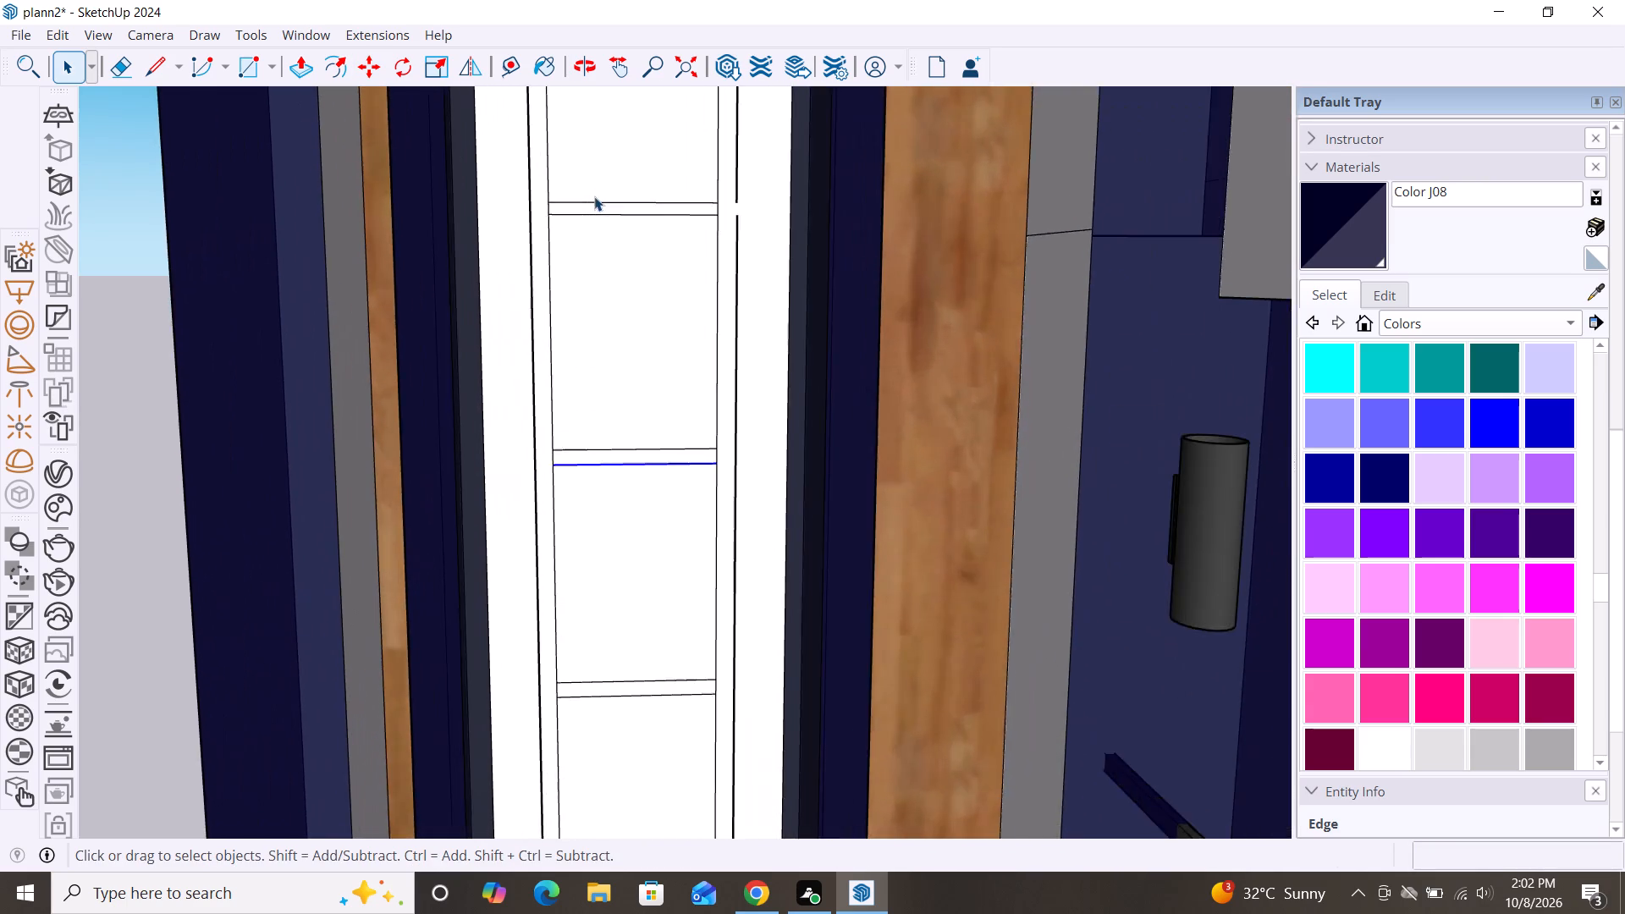
pyautogui.scroll(5, 594, 196)
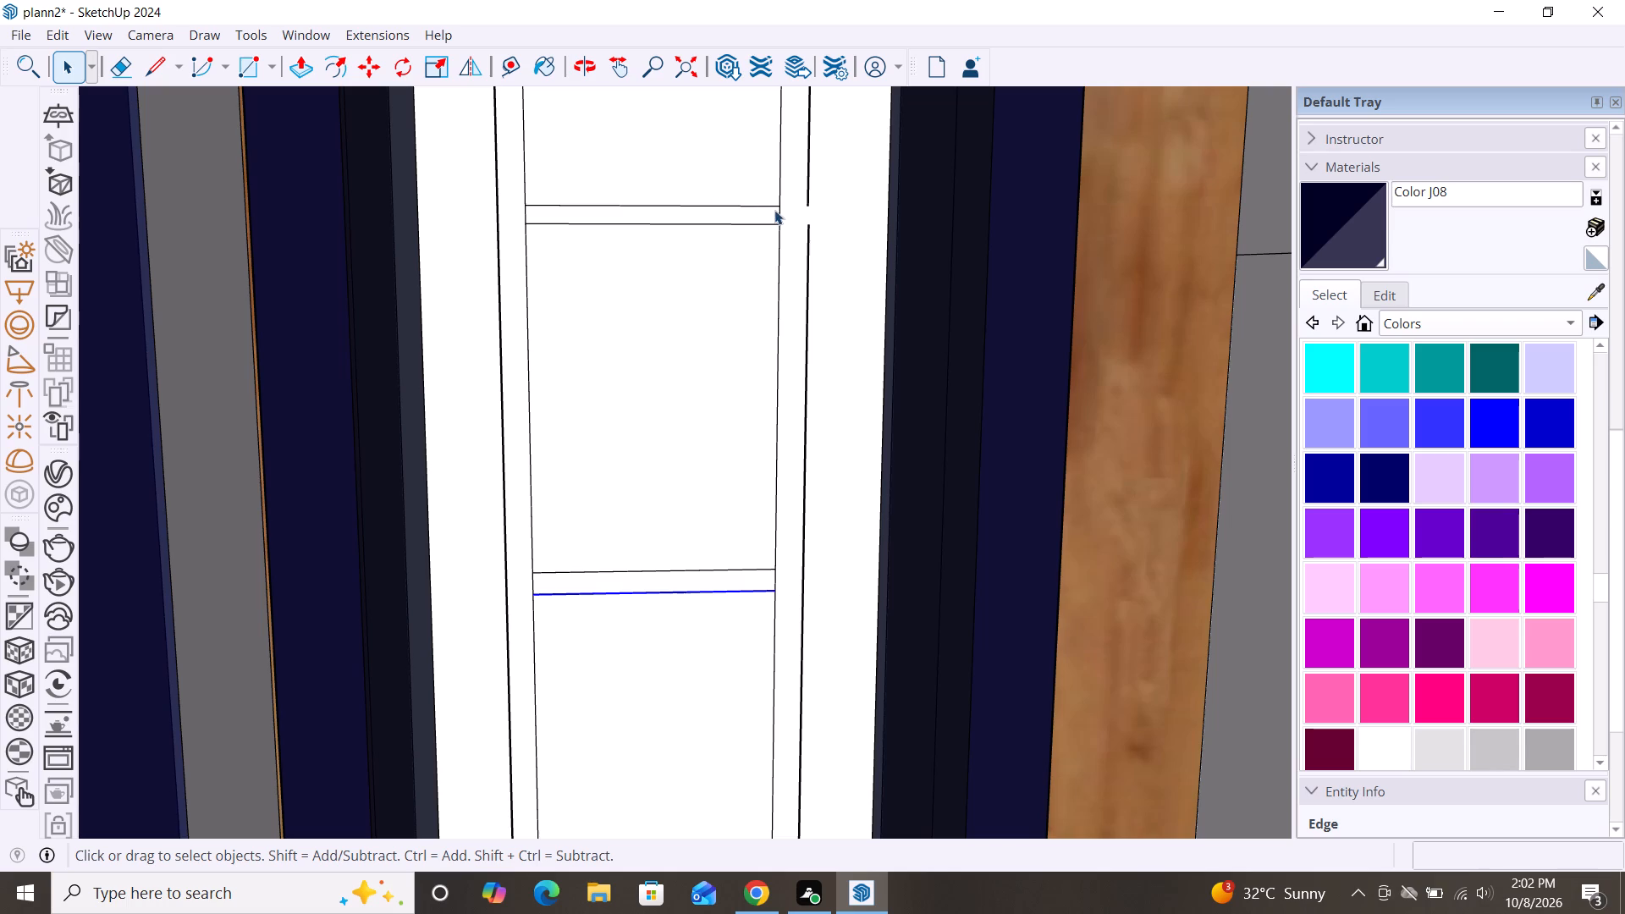
pyautogui.click(780, 217)
pyautogui.press('m')
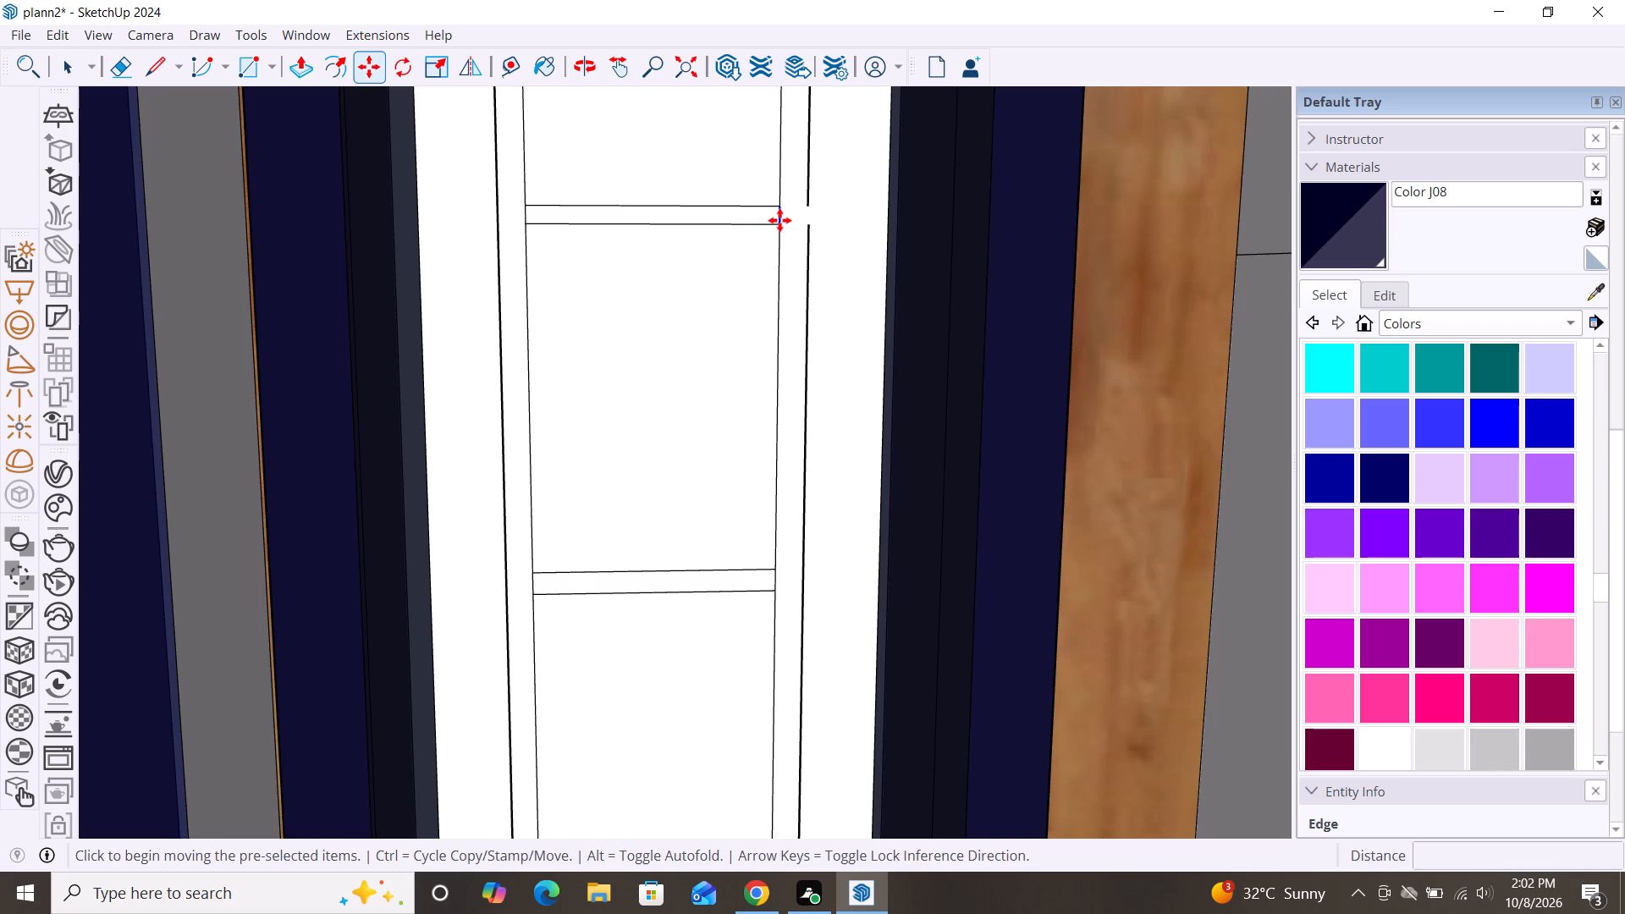
pyautogui.click(779, 220)
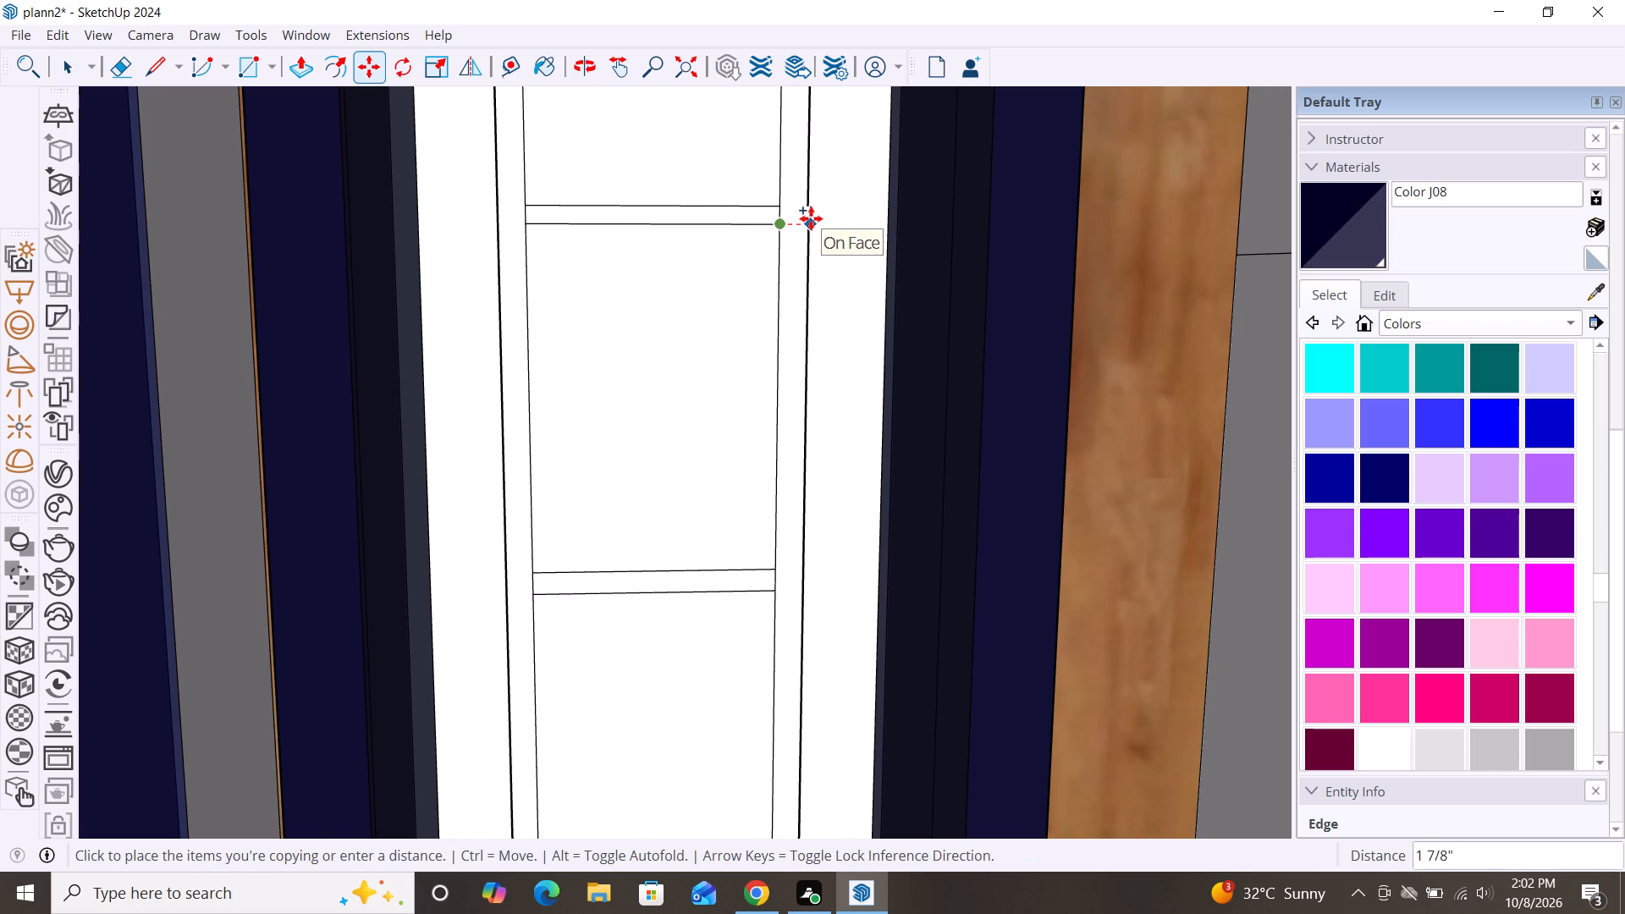
pyautogui.click(807, 224)
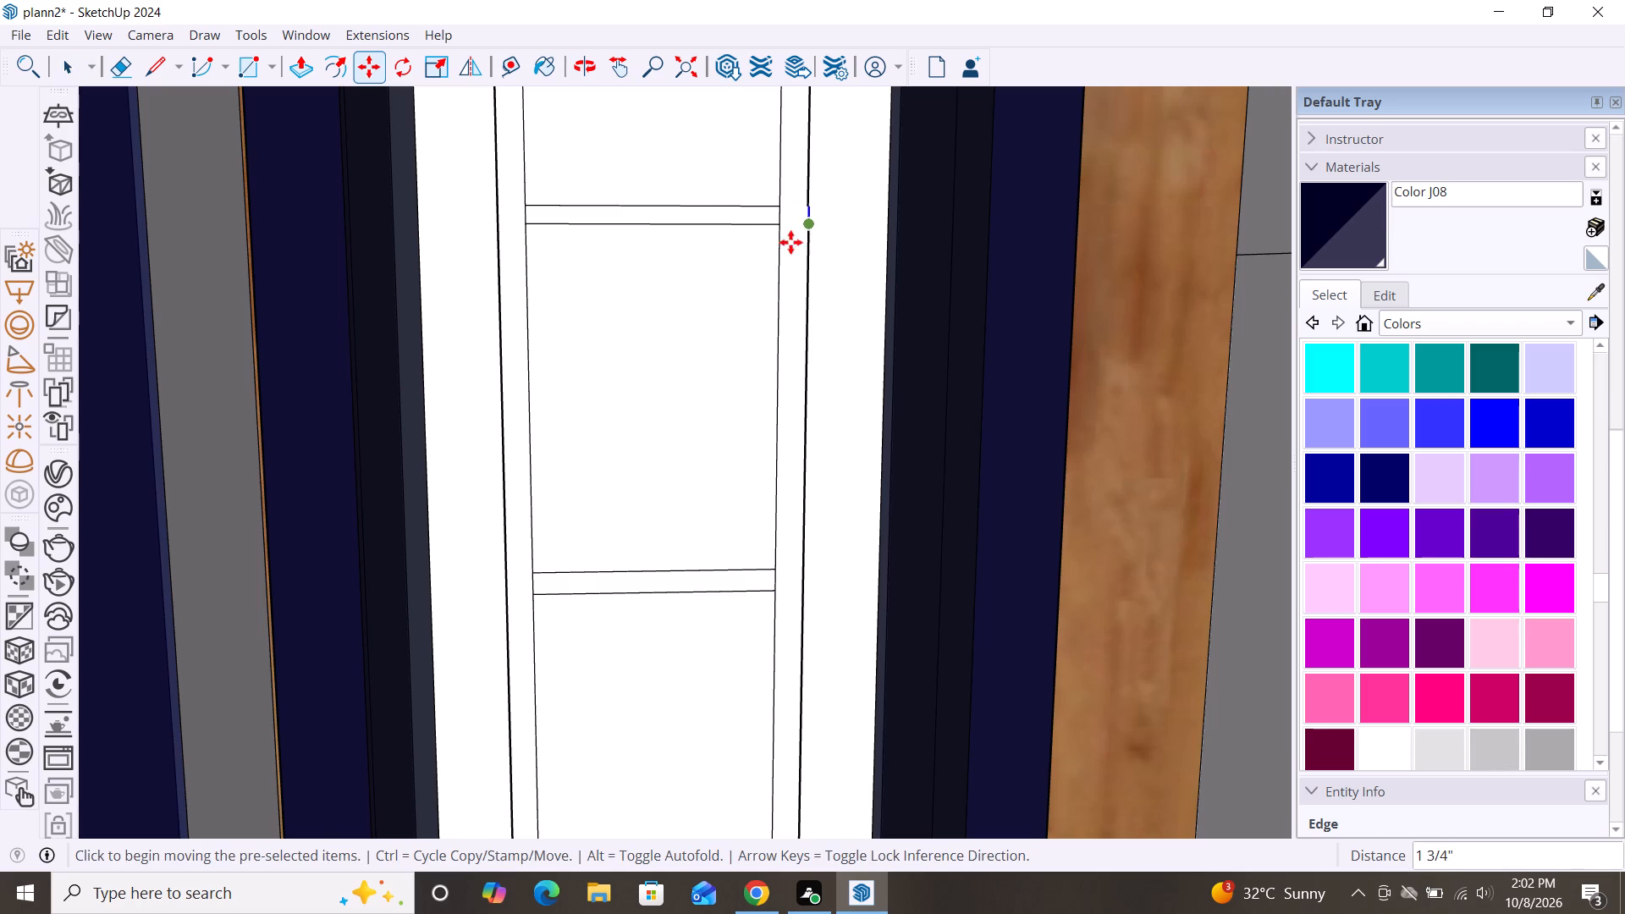
# Move the short segment and the second division's right offset line together so their top endpoint meets the offset line above.
pyautogui.scroll(11, 817, 228)
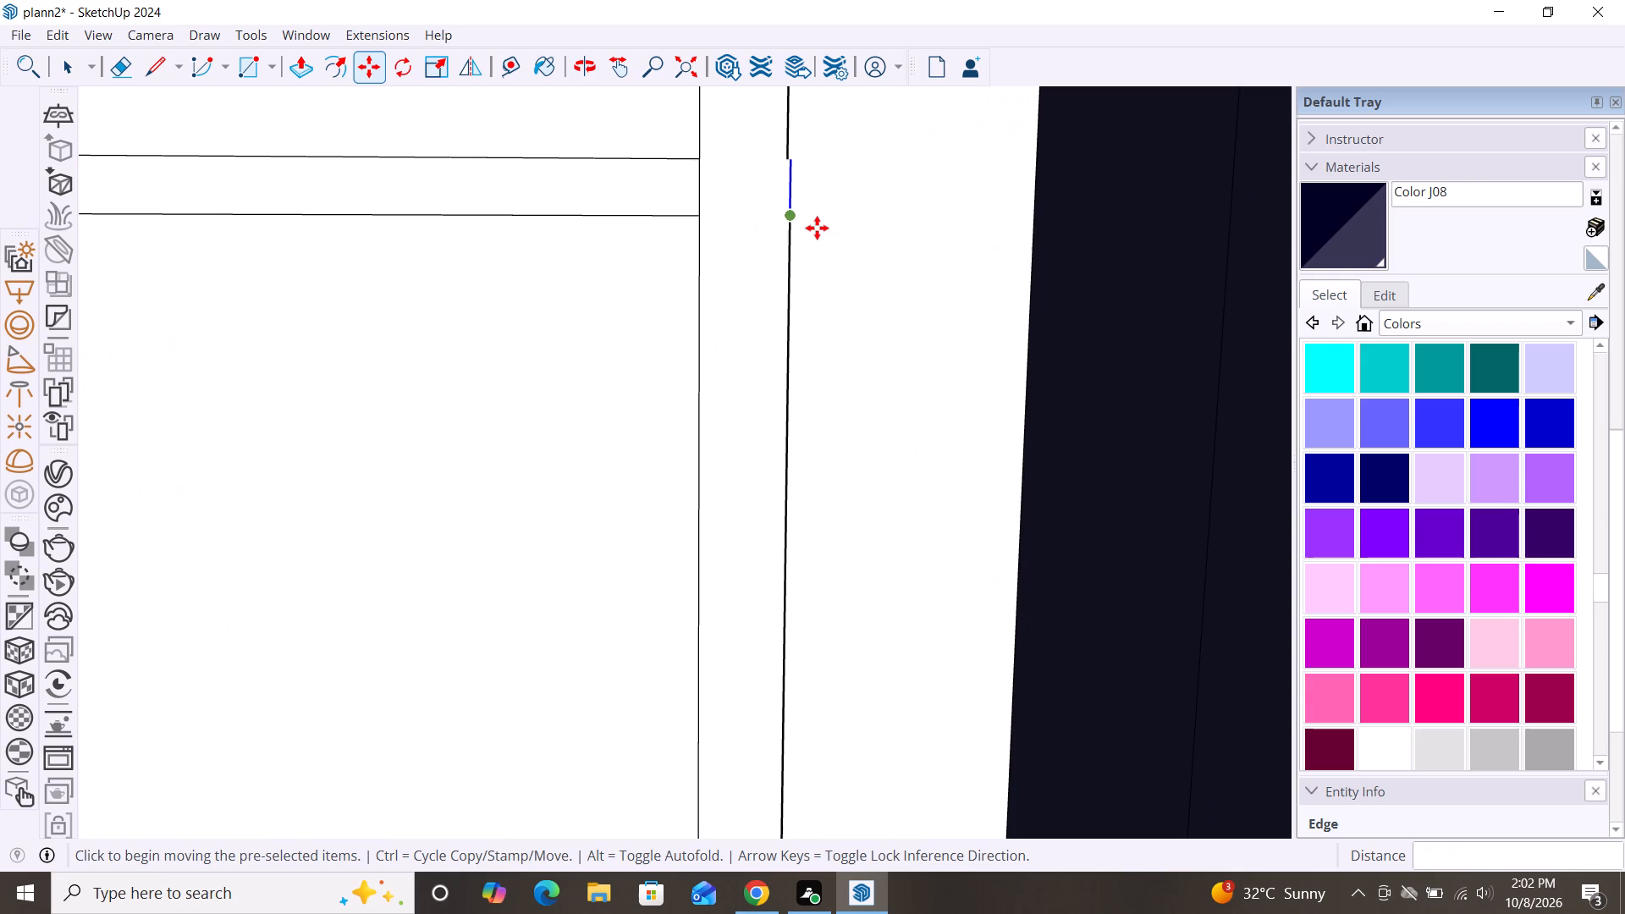
pyautogui.press('space')
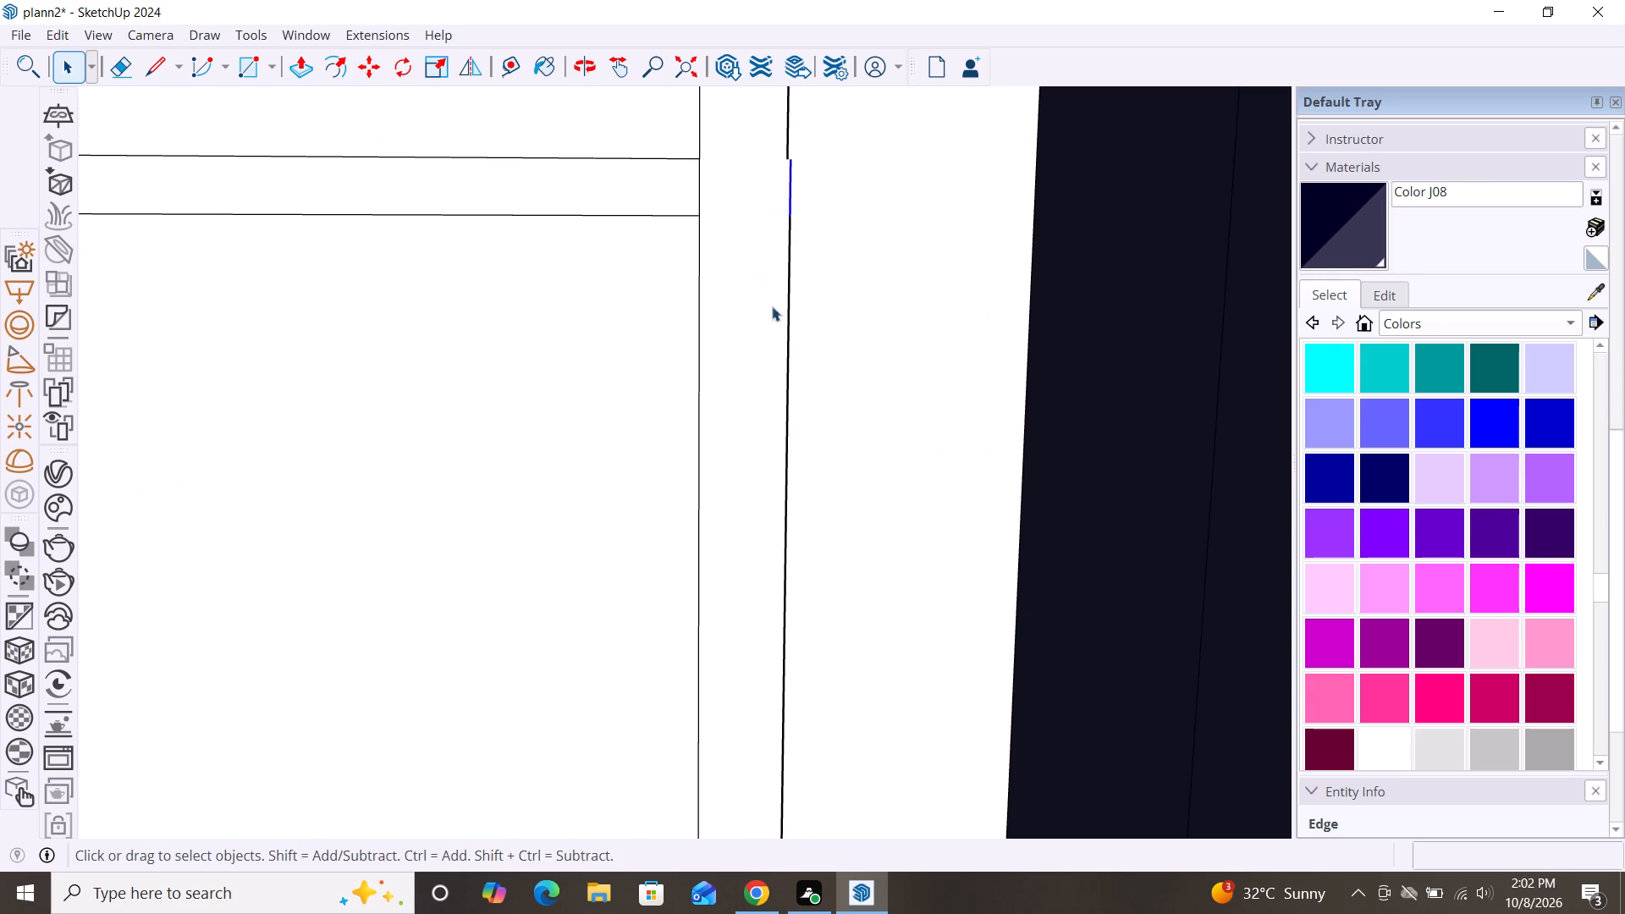
pyautogui.click(789, 312)
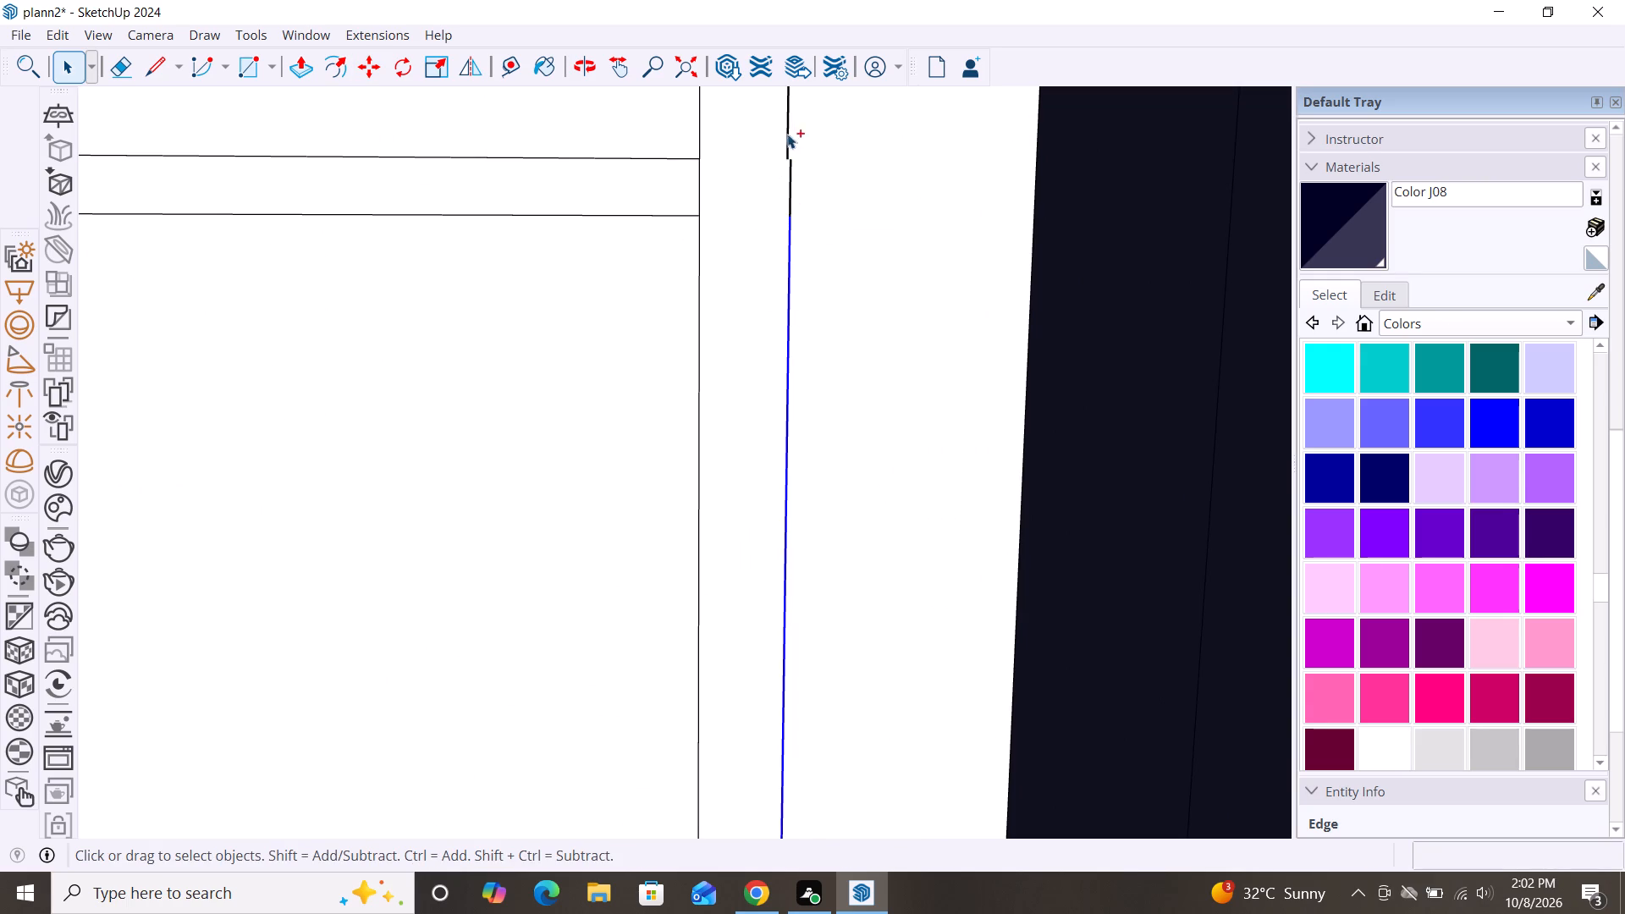
pyautogui.keyDown('ctrl'); pyautogui.click(790, 173); pyautogui.keyUp('ctrl')
pyautogui.press('m')
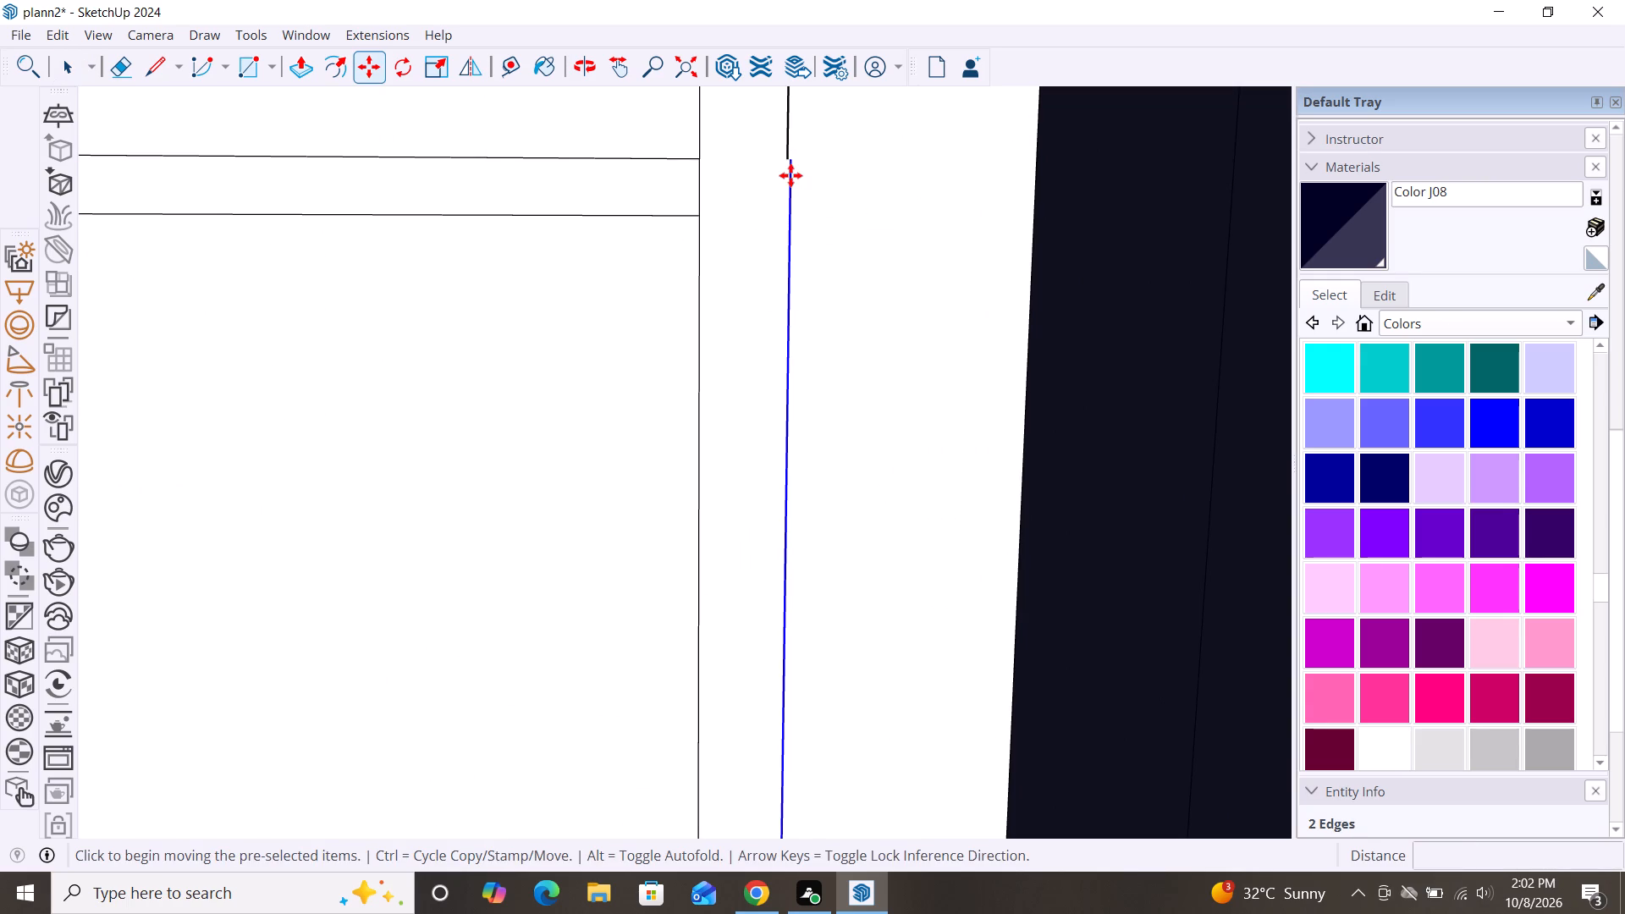
pyautogui.click(789, 165)
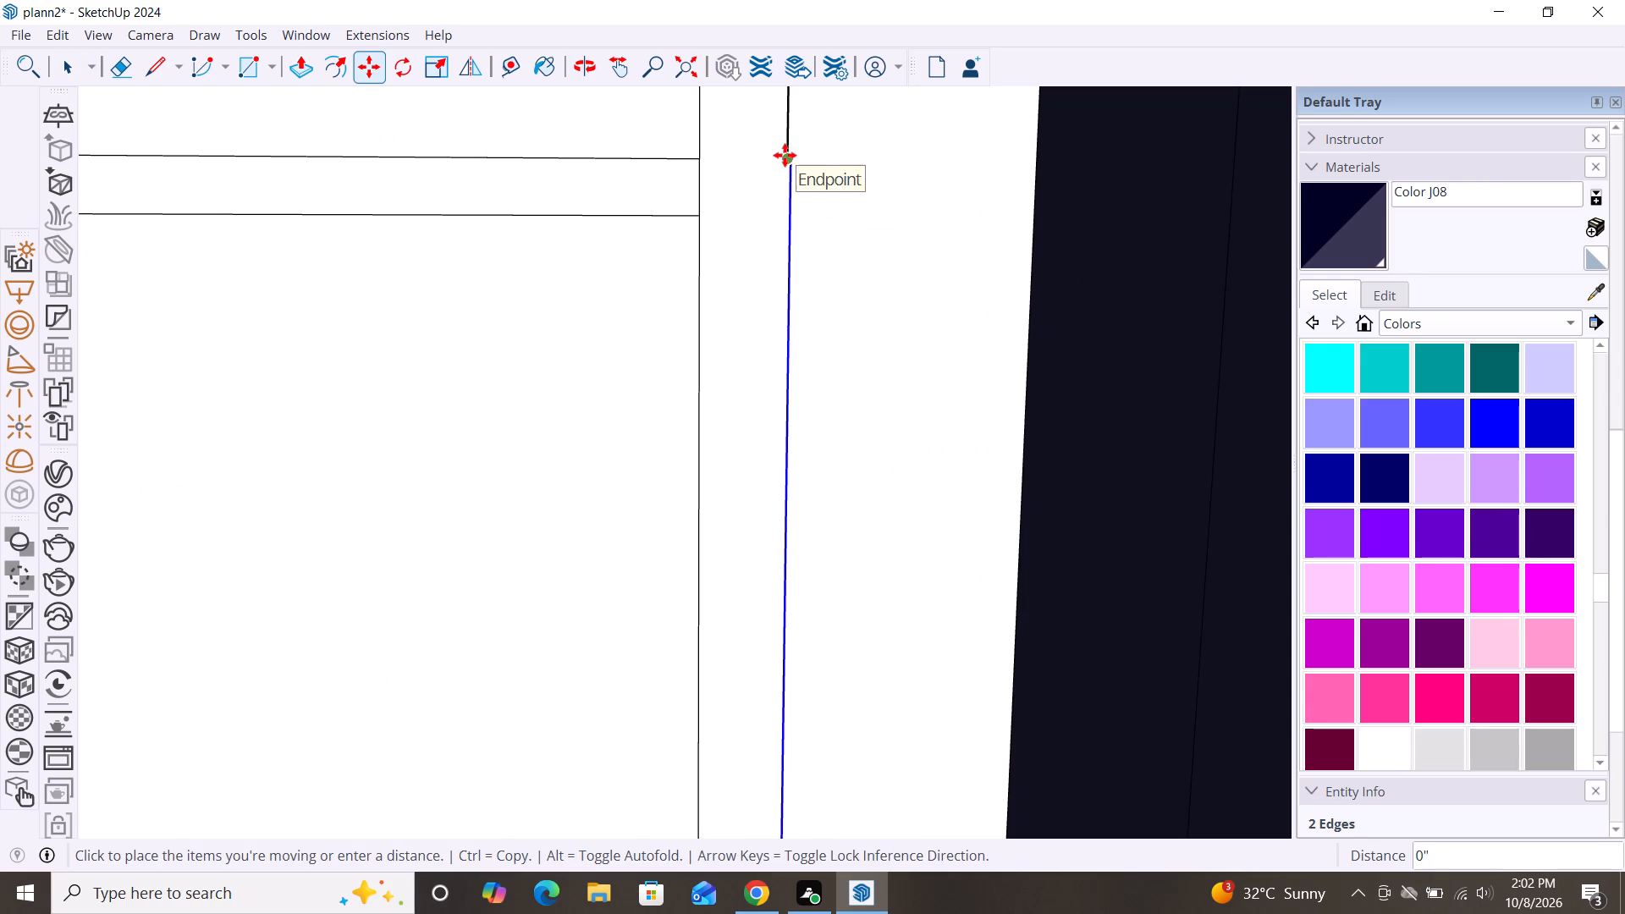
pyautogui.click(785, 155)
pyautogui.scroll(5, 790, 183)
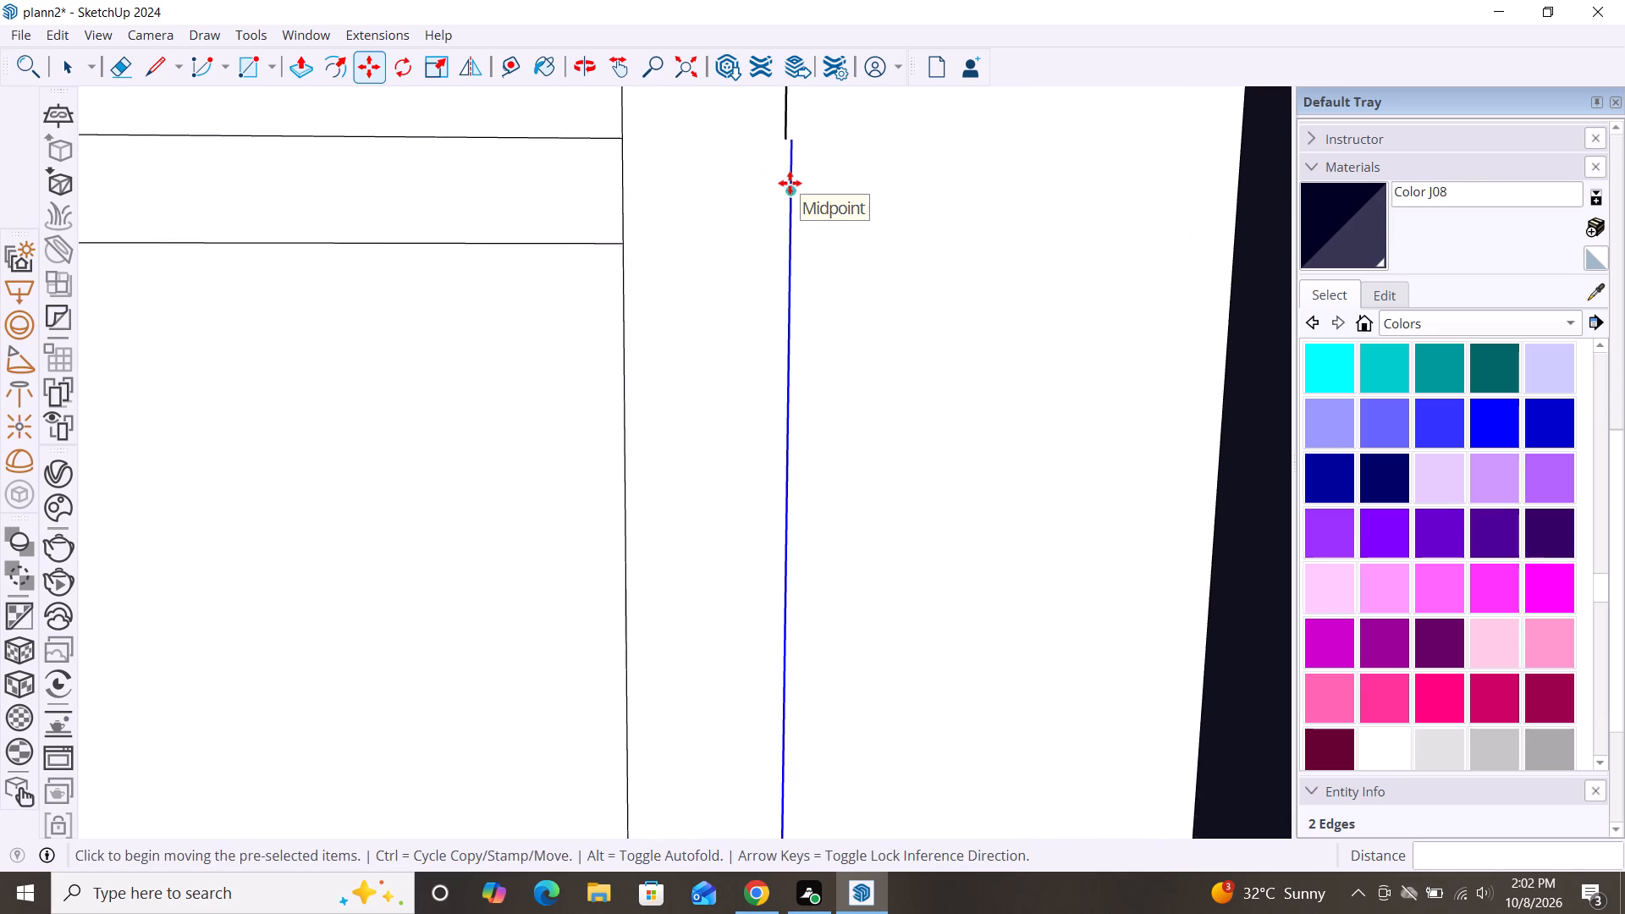
pyautogui.scroll(2, 790, 183)
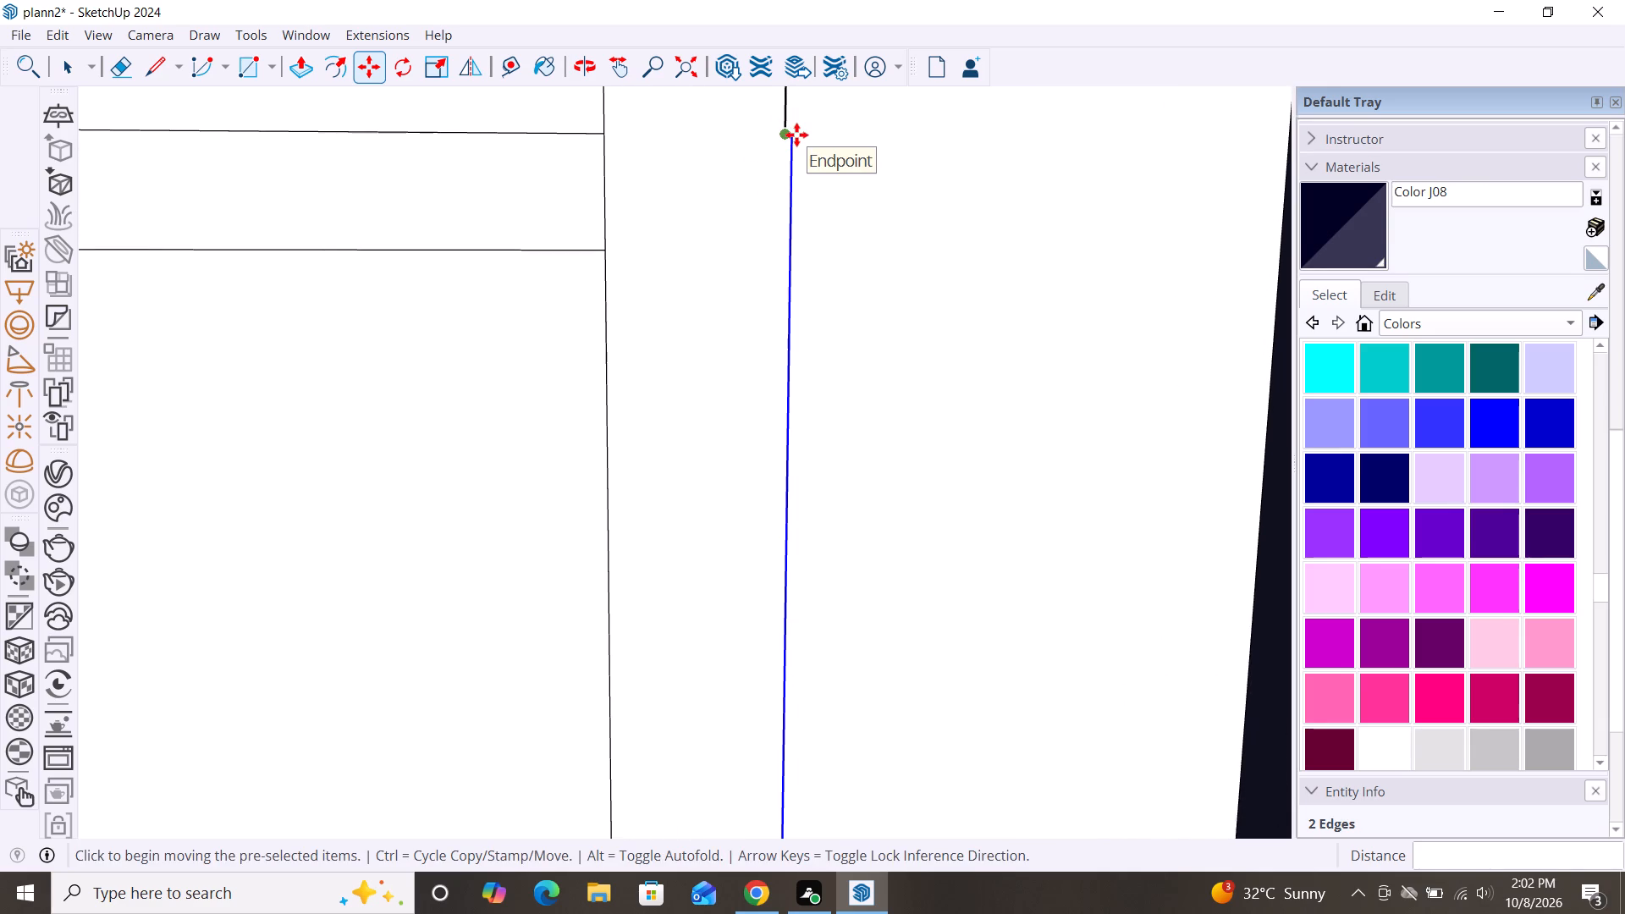
pyautogui.scroll(12, 796, 135)
pyautogui.click(783, 136)
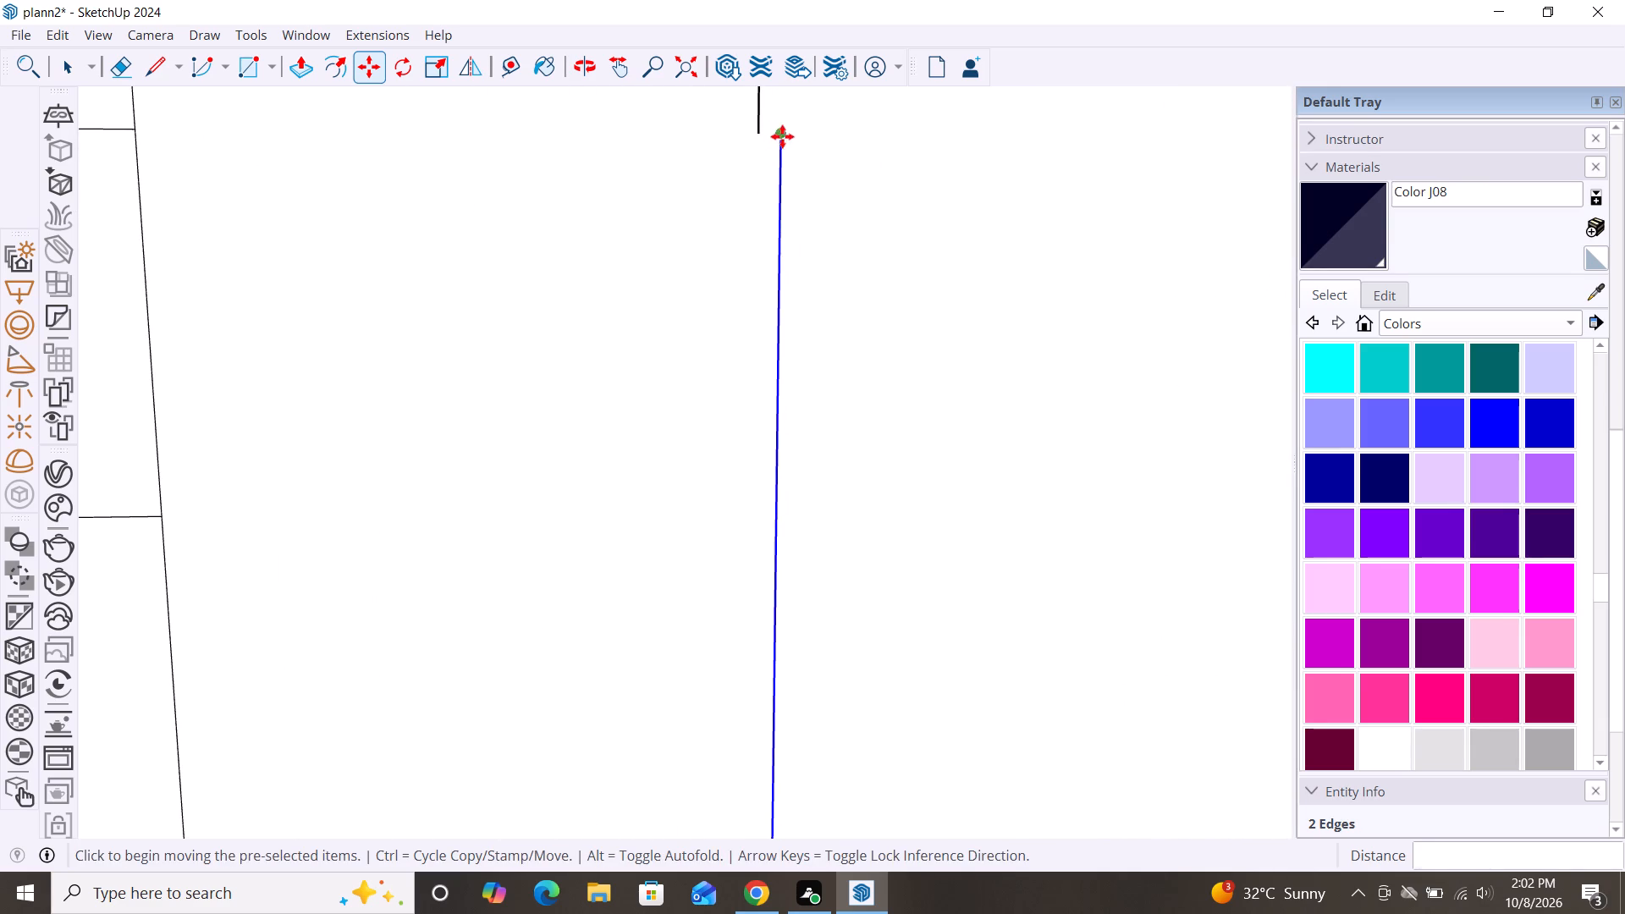
pyautogui.click(754, 132)
# Examine the offset lines along both sides and the top of the white panel divisions for gaps or misalignment.
pyautogui.scroll(-10, 735, 173)
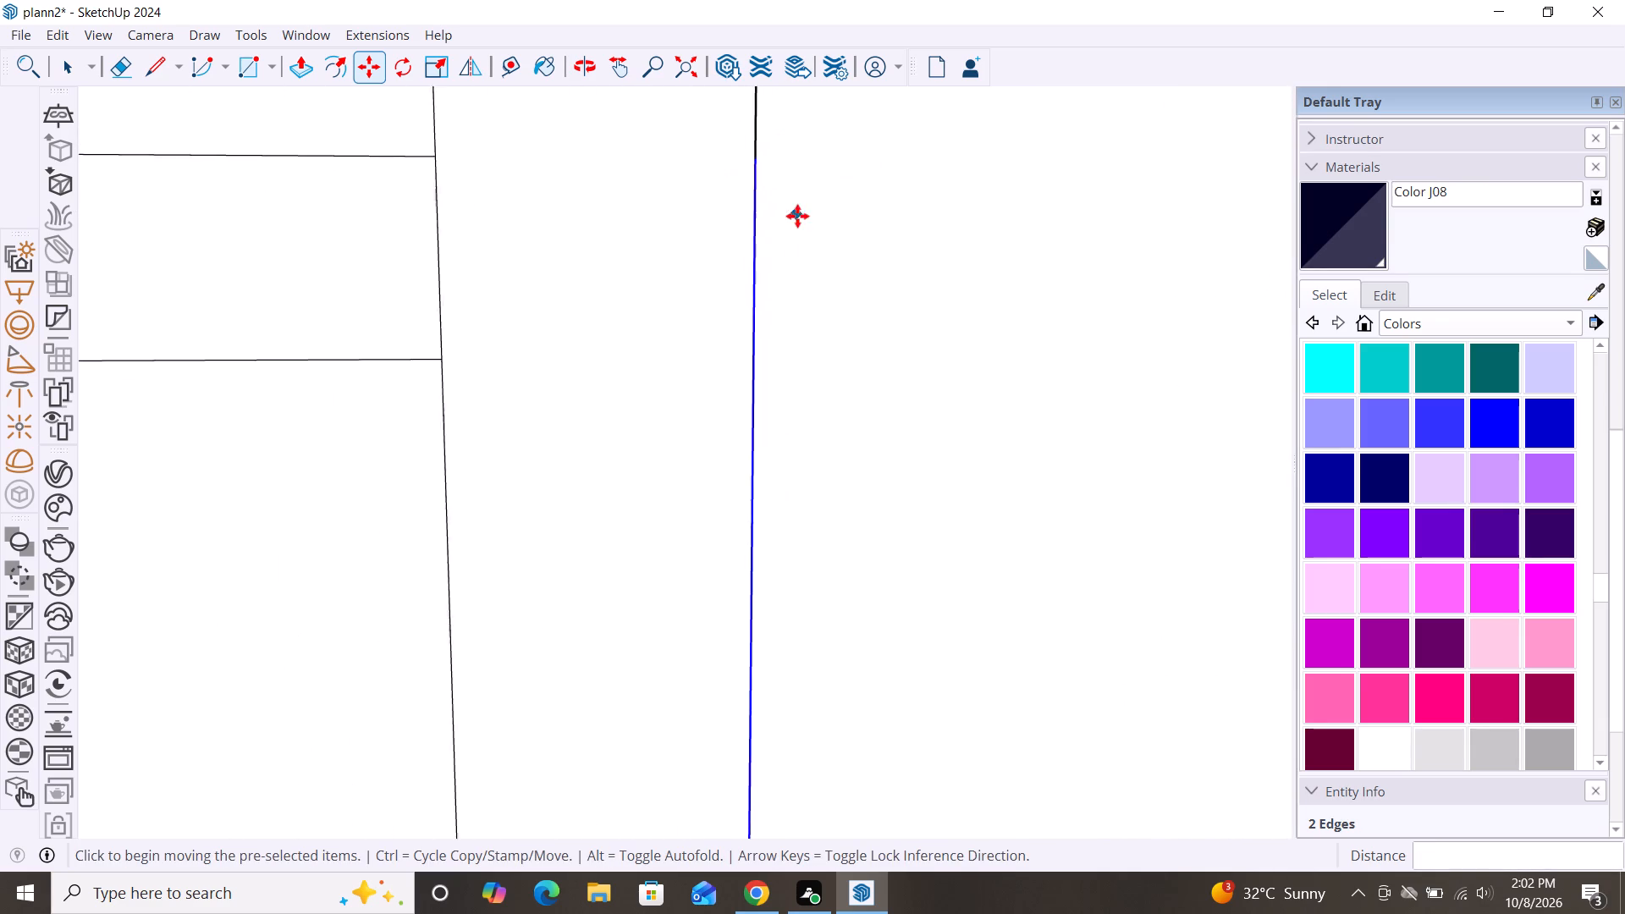
pyautogui.scroll(-20, 797, 216)
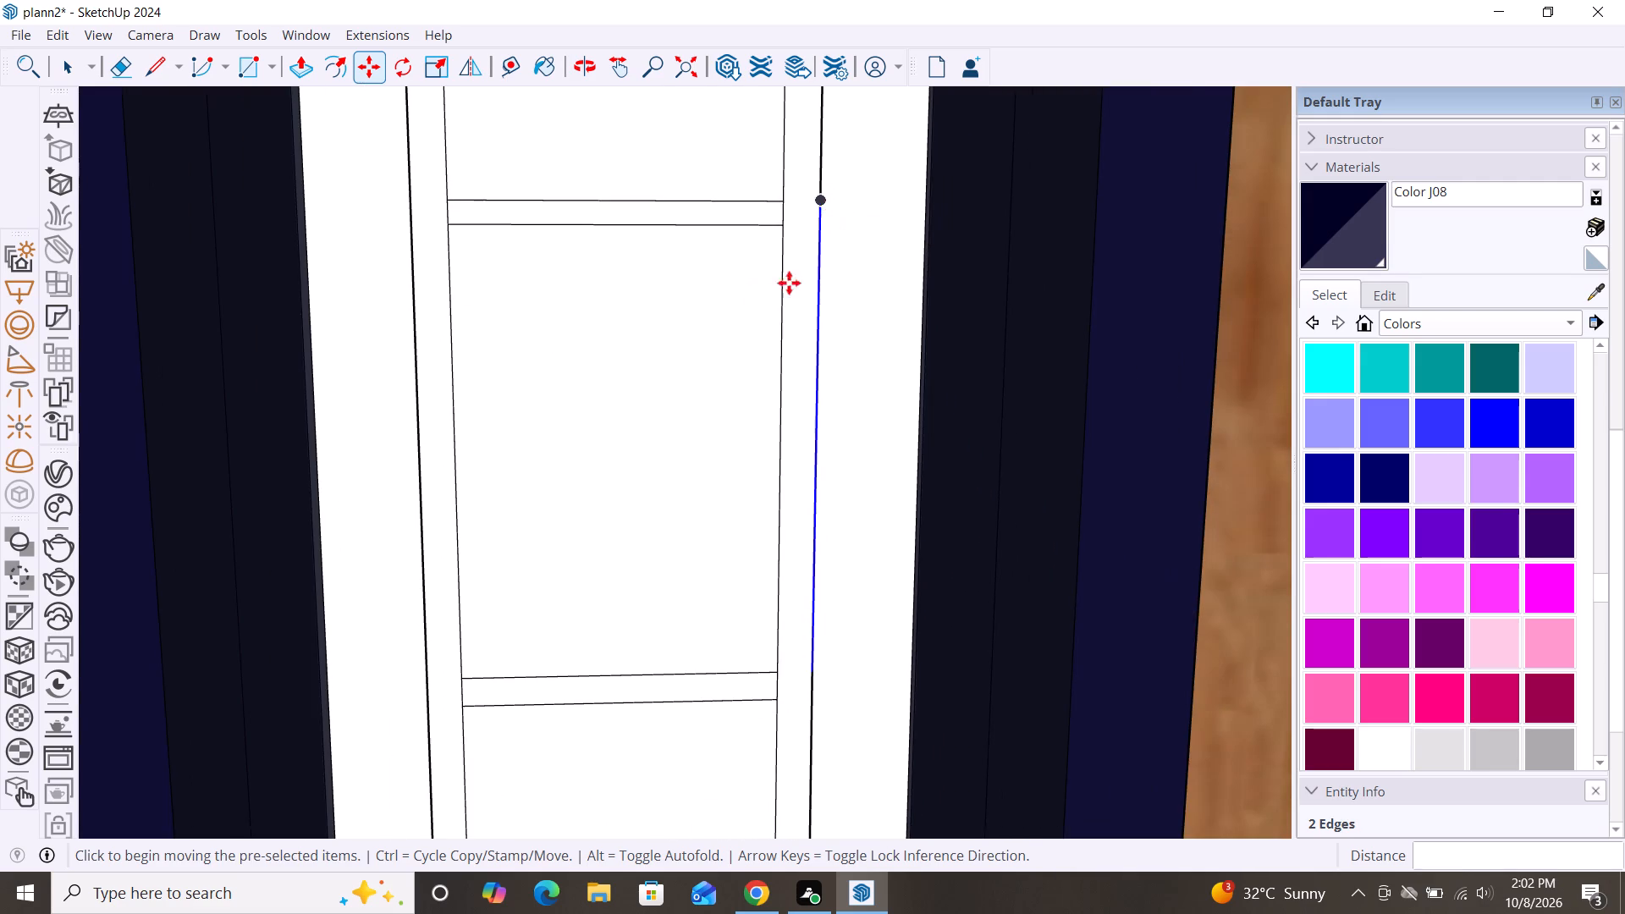
pyautogui.press('space')
pyautogui.scroll(15, 403, 214)
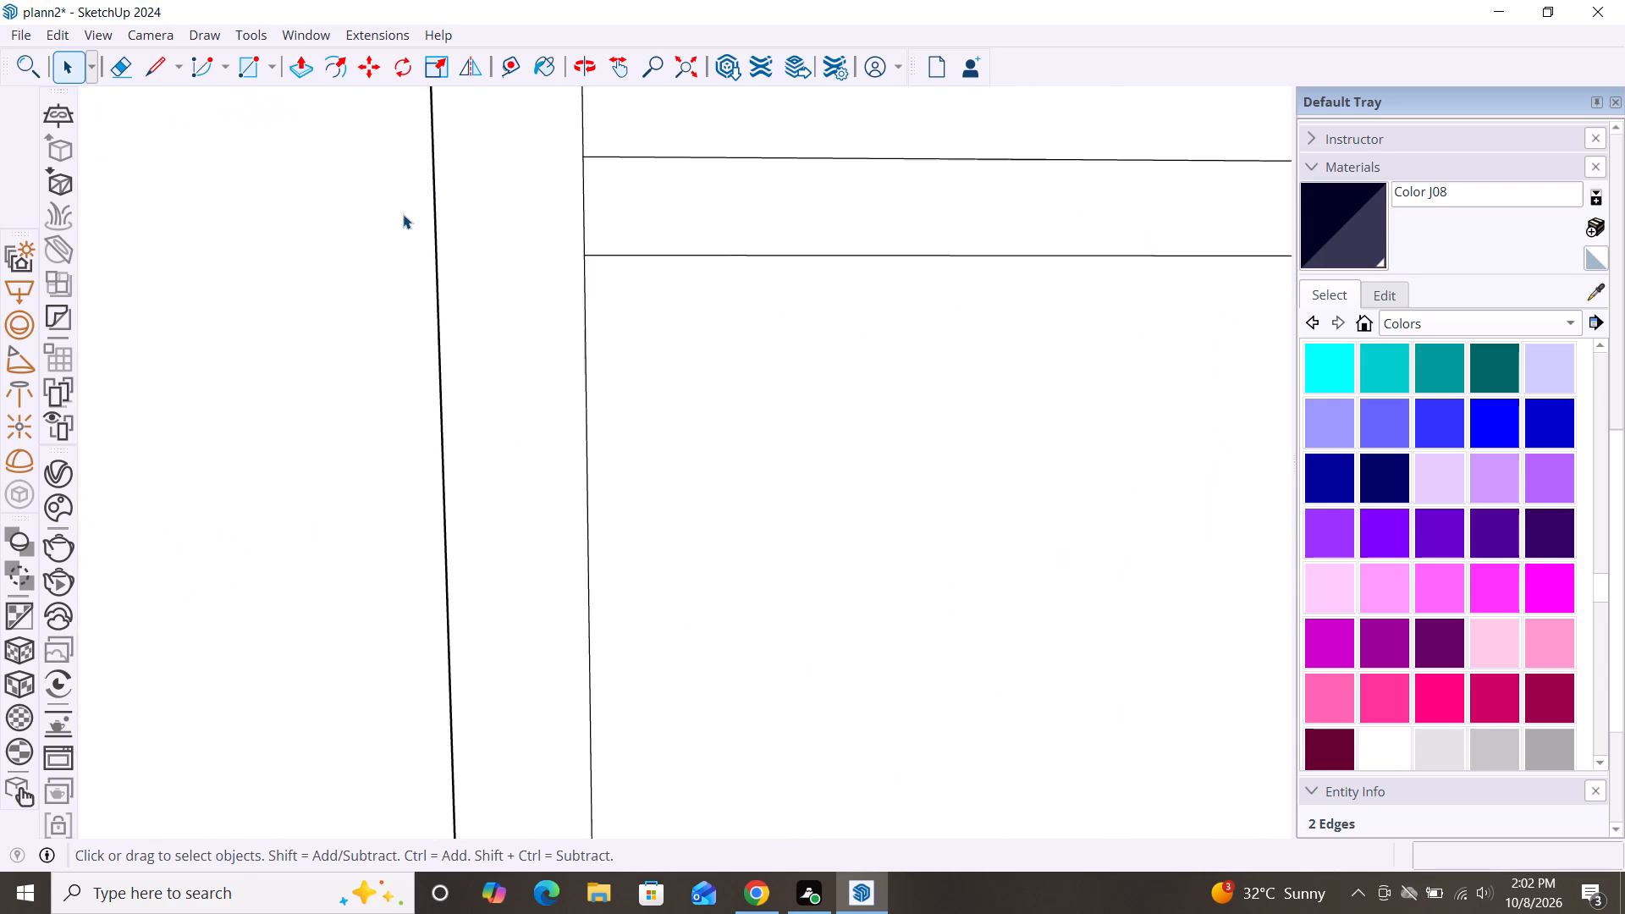
pyautogui.scroll(2, 403, 214)
pyautogui.scroll(-3, 403, 215)
pyautogui.scroll(-10, 458, 277)
pyautogui.scroll(-2, 267, 364)
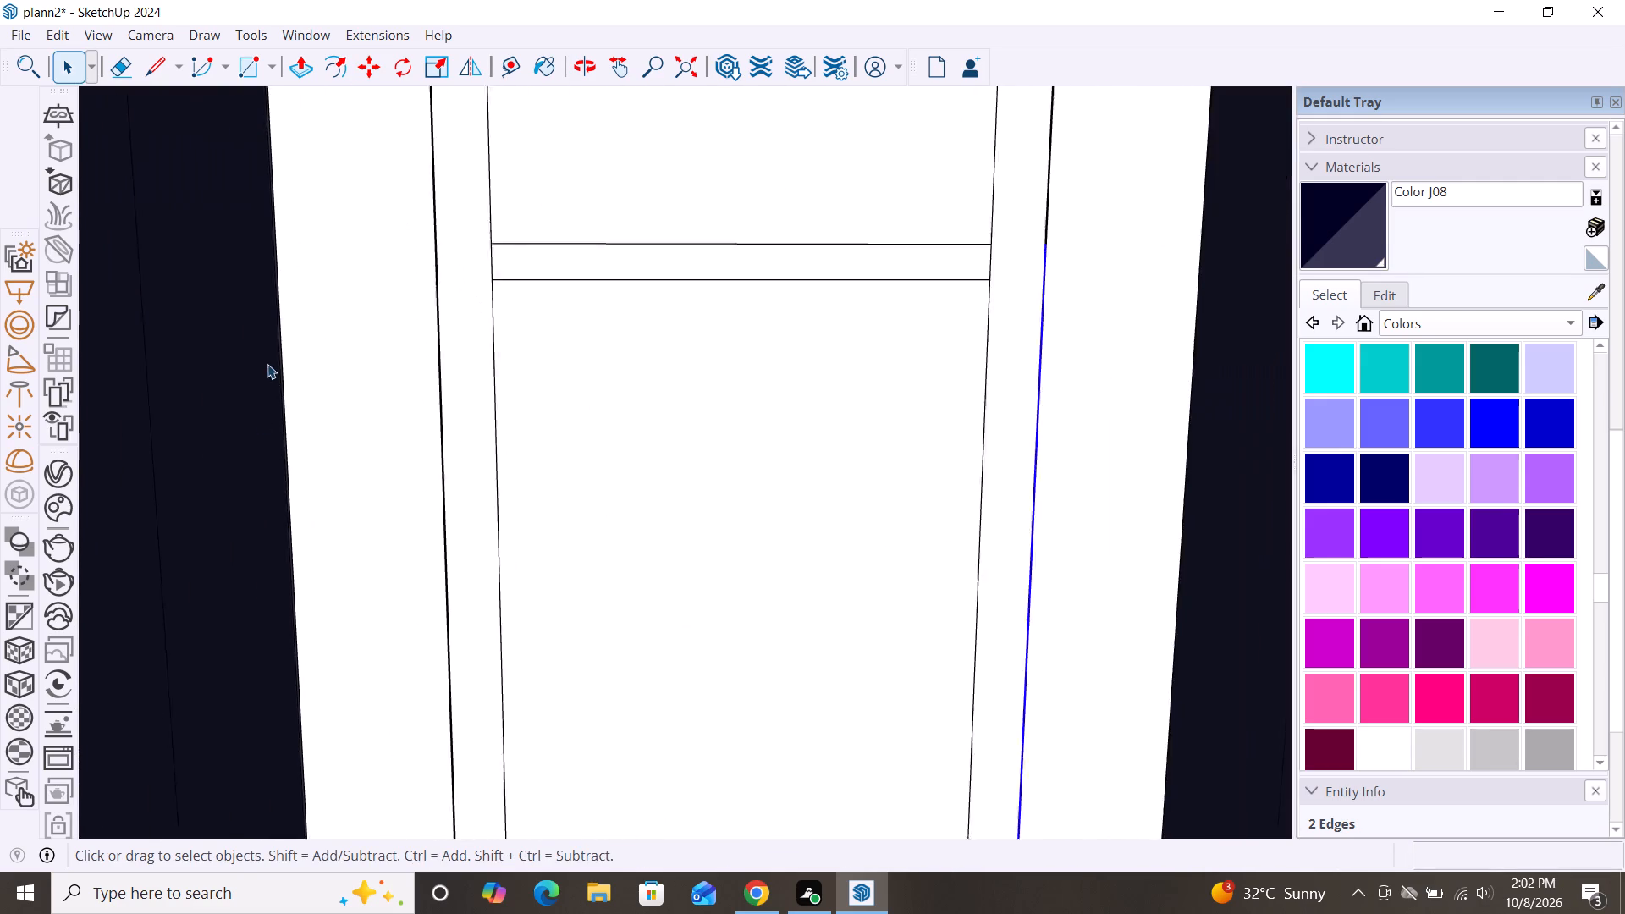
pyautogui.scroll(-7, 267, 364)
pyautogui.scroll(-11, 430, 281)
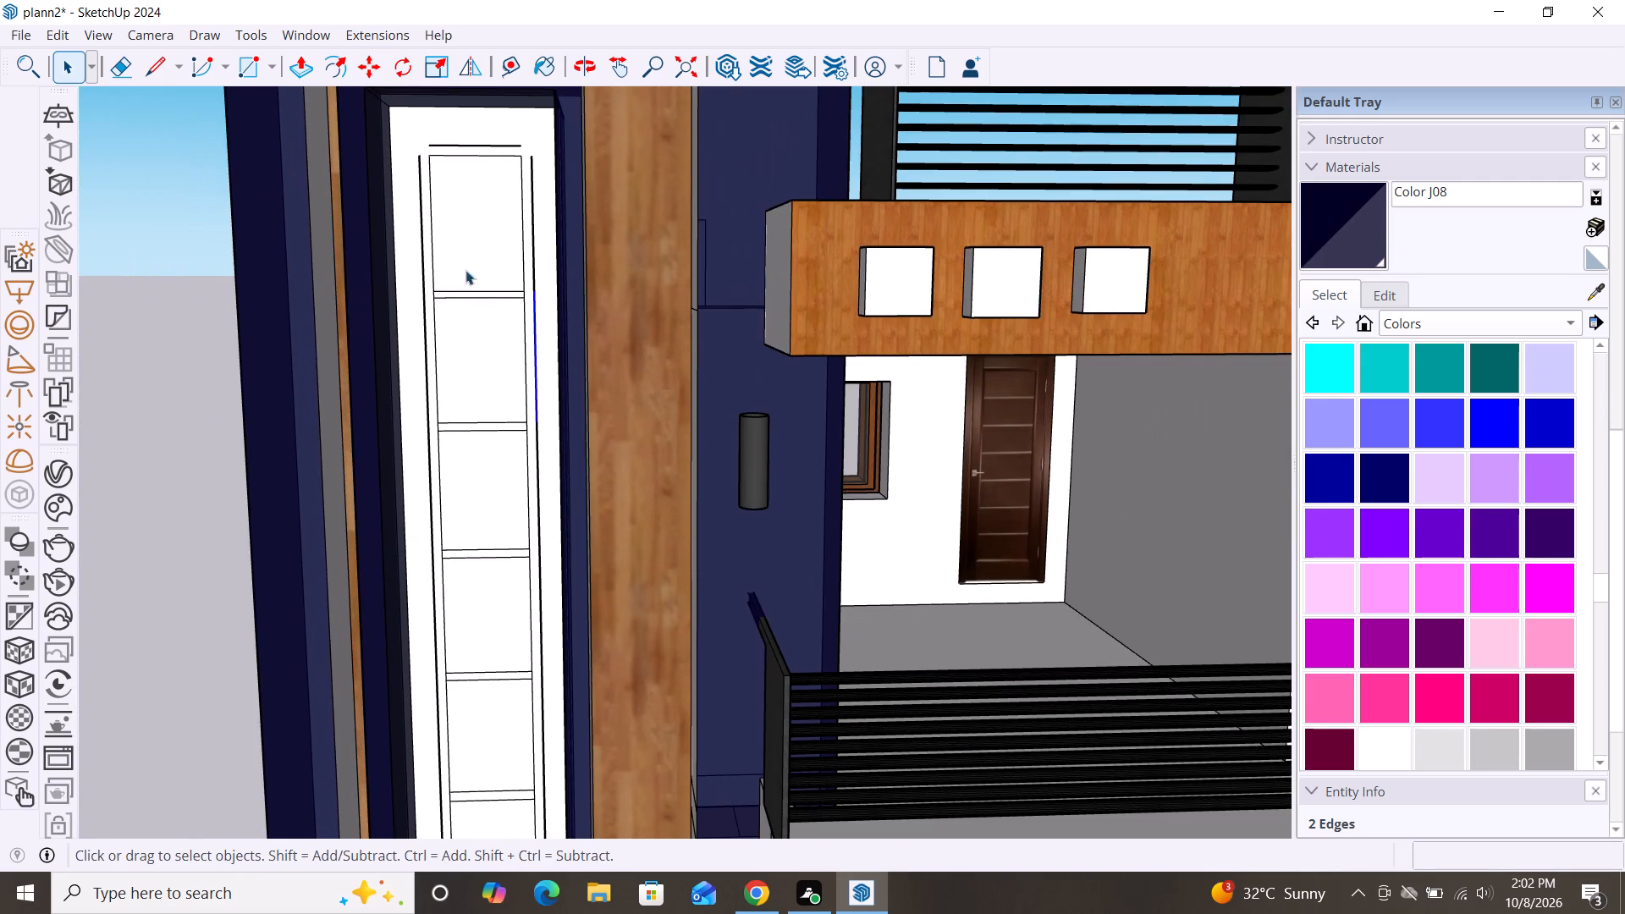
pyautogui.scroll(8, 498, 131)
pyautogui.press('k')
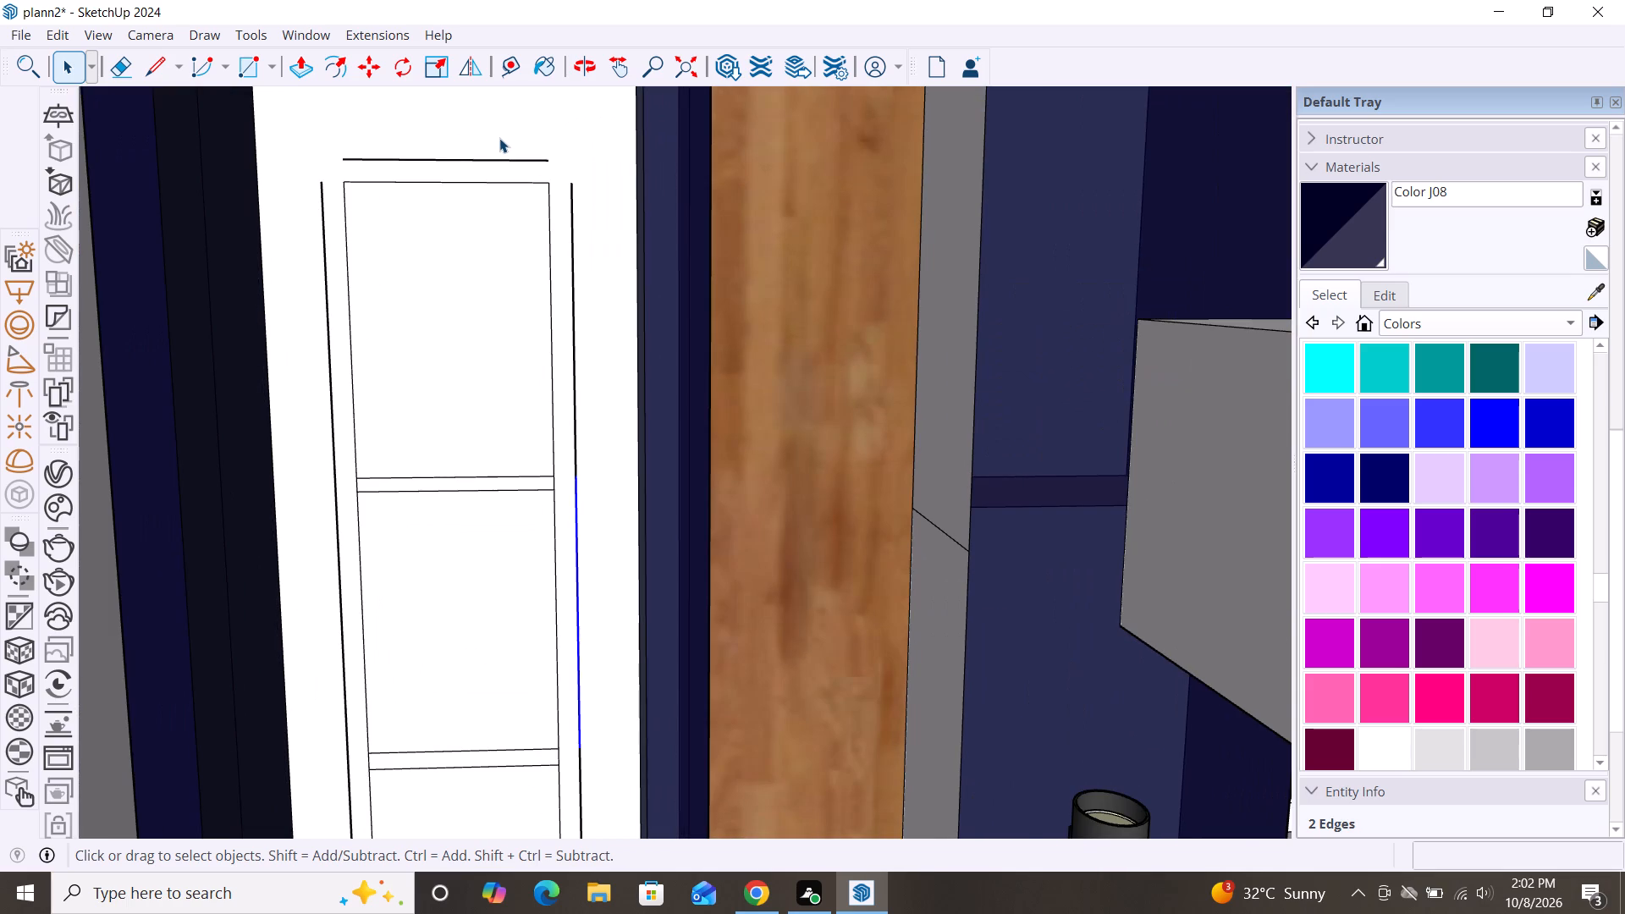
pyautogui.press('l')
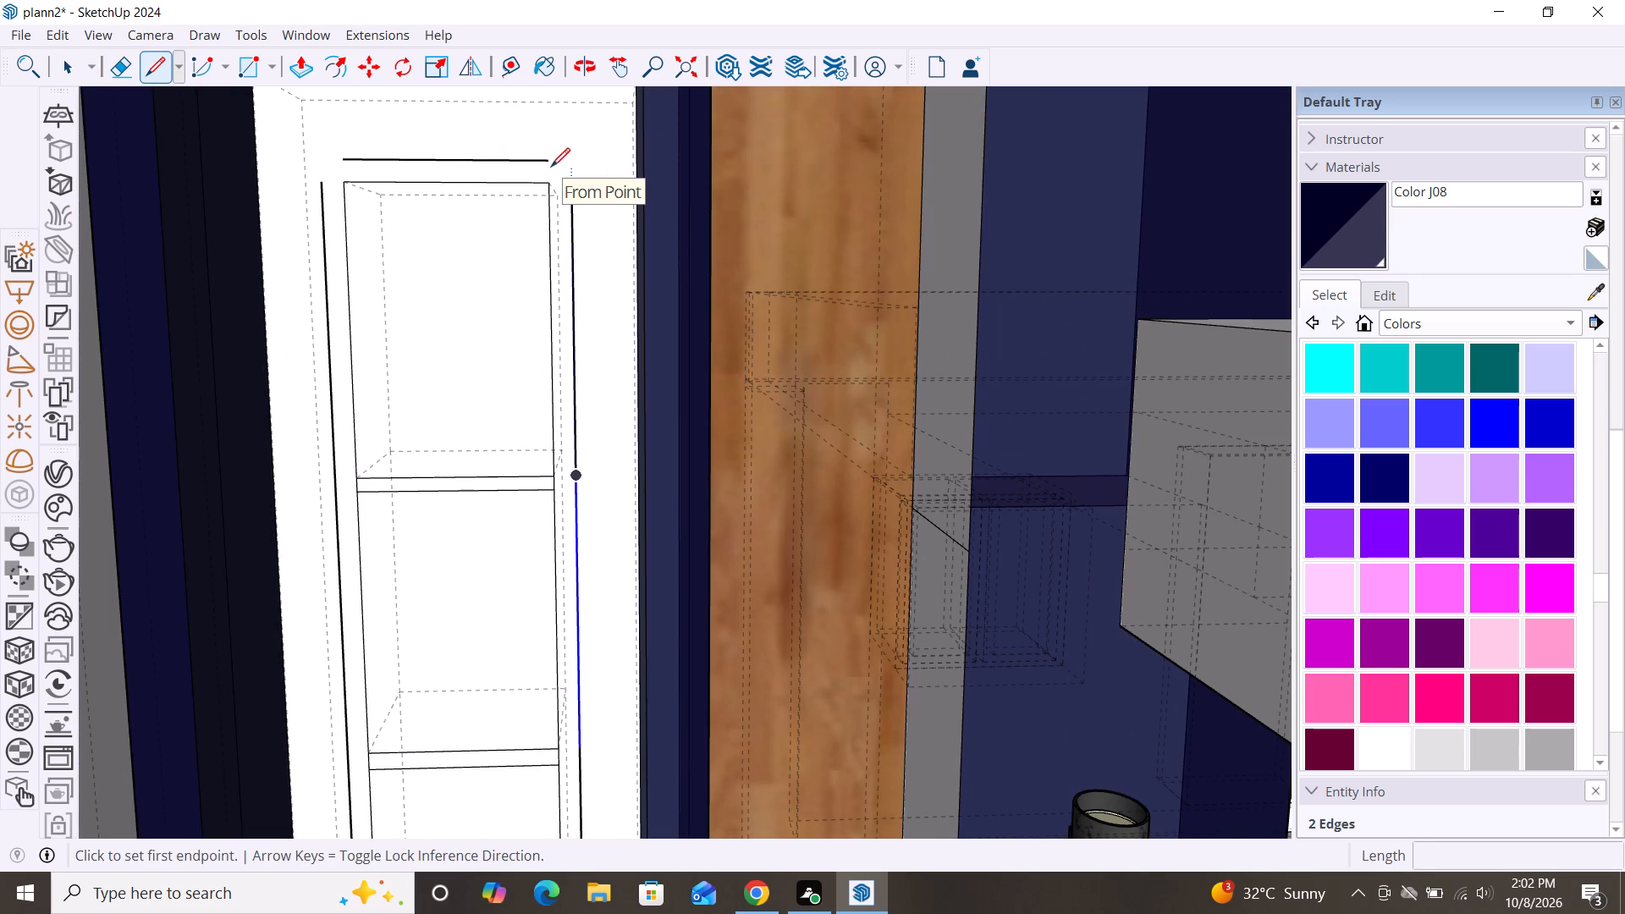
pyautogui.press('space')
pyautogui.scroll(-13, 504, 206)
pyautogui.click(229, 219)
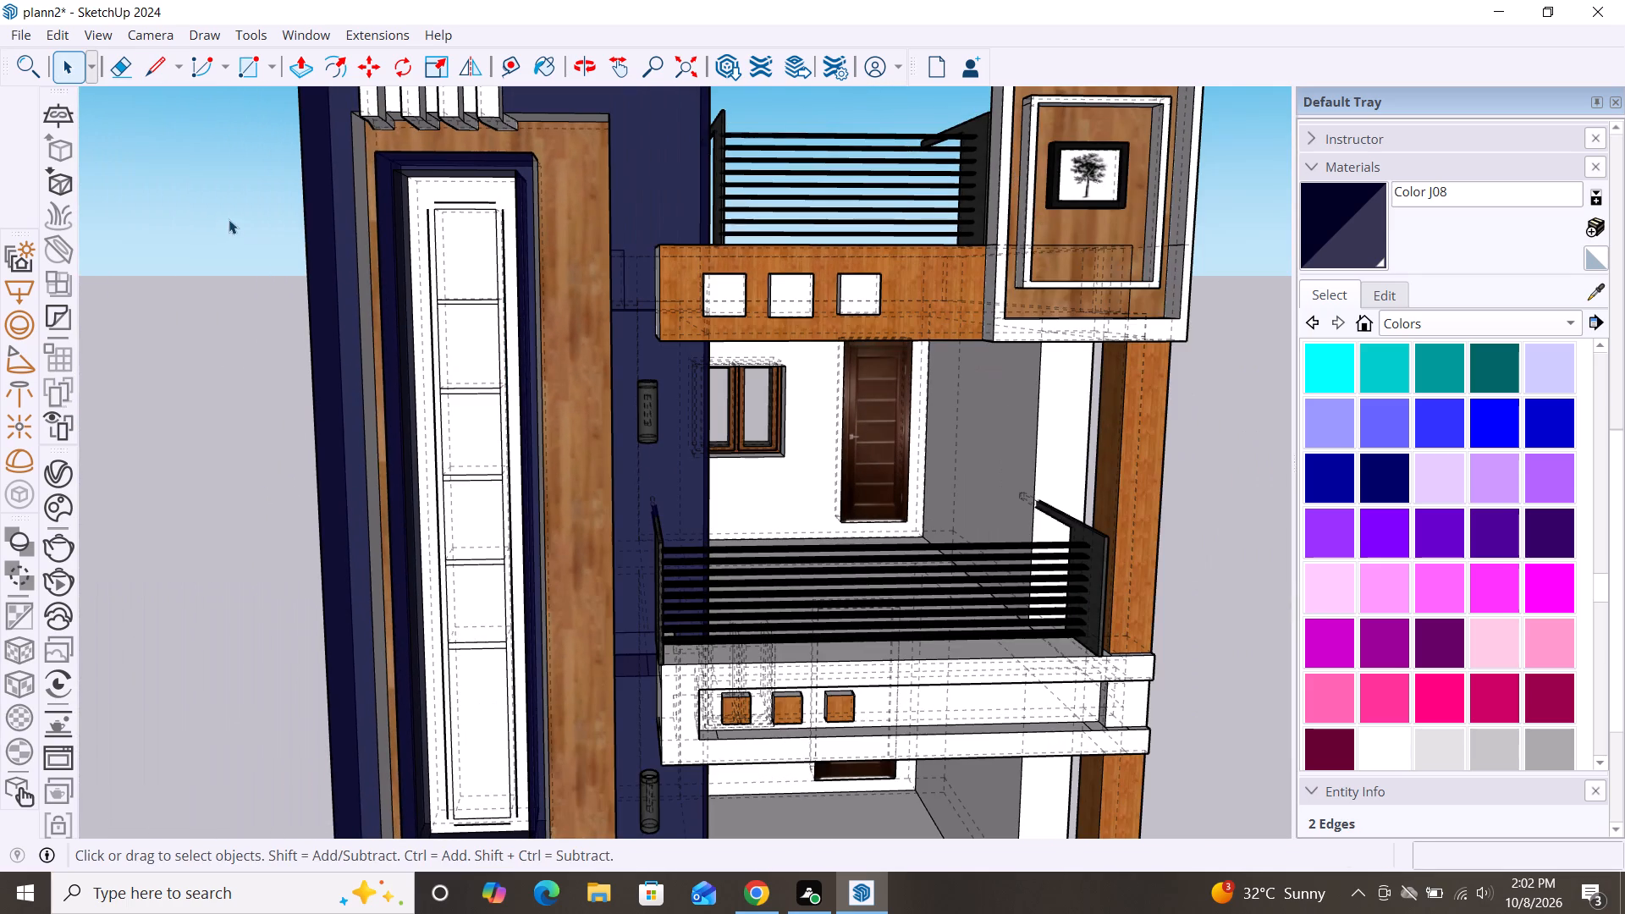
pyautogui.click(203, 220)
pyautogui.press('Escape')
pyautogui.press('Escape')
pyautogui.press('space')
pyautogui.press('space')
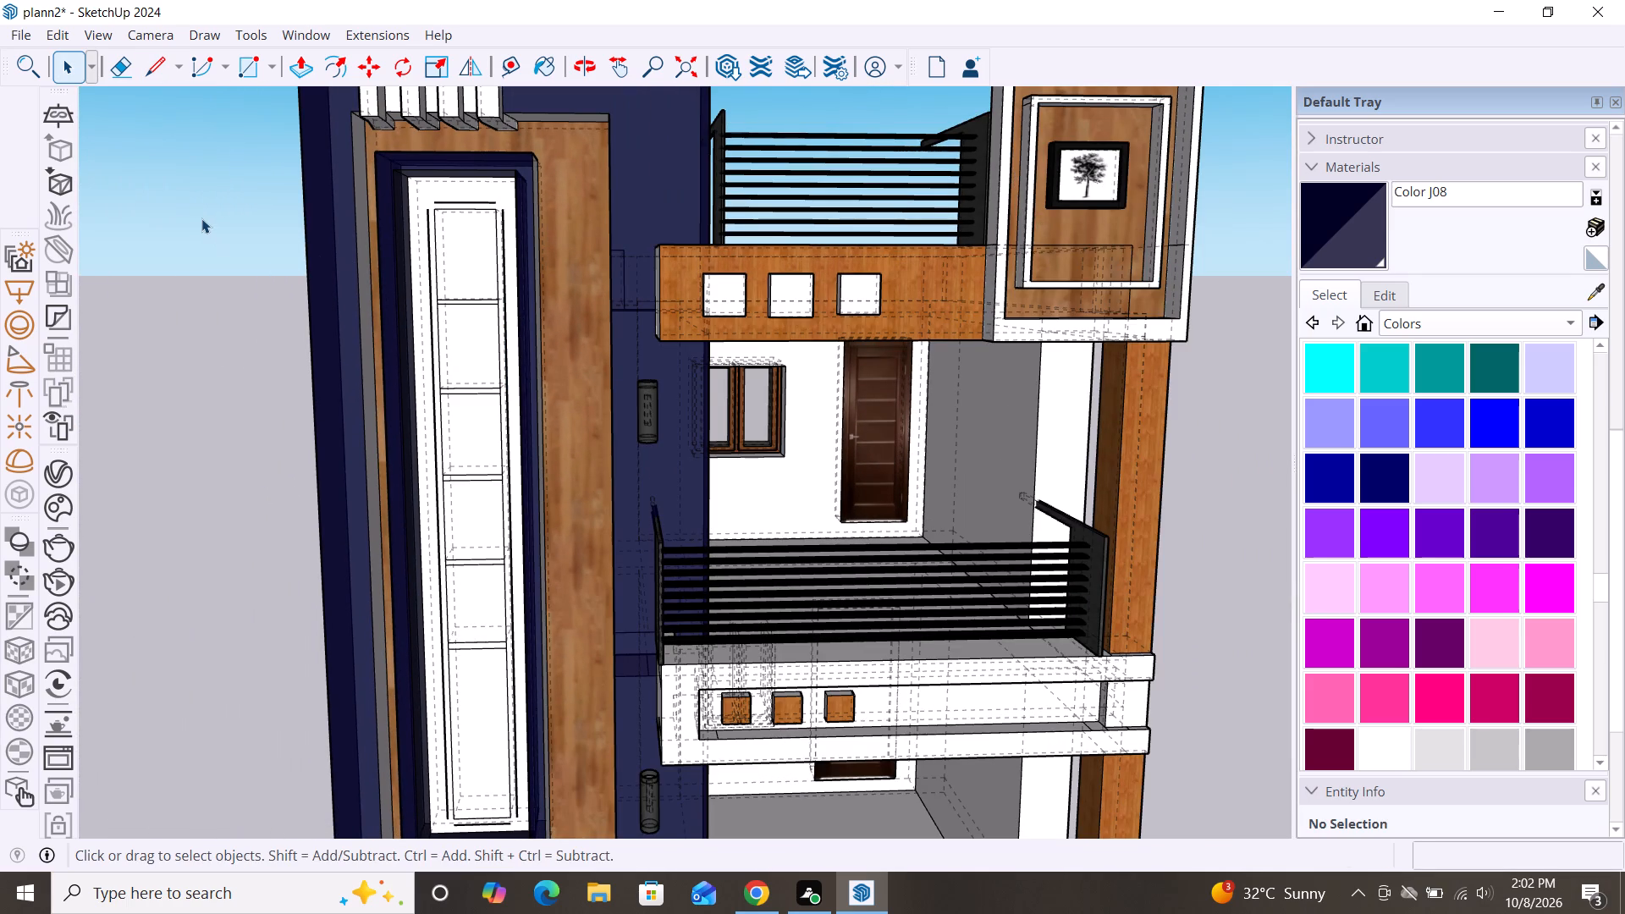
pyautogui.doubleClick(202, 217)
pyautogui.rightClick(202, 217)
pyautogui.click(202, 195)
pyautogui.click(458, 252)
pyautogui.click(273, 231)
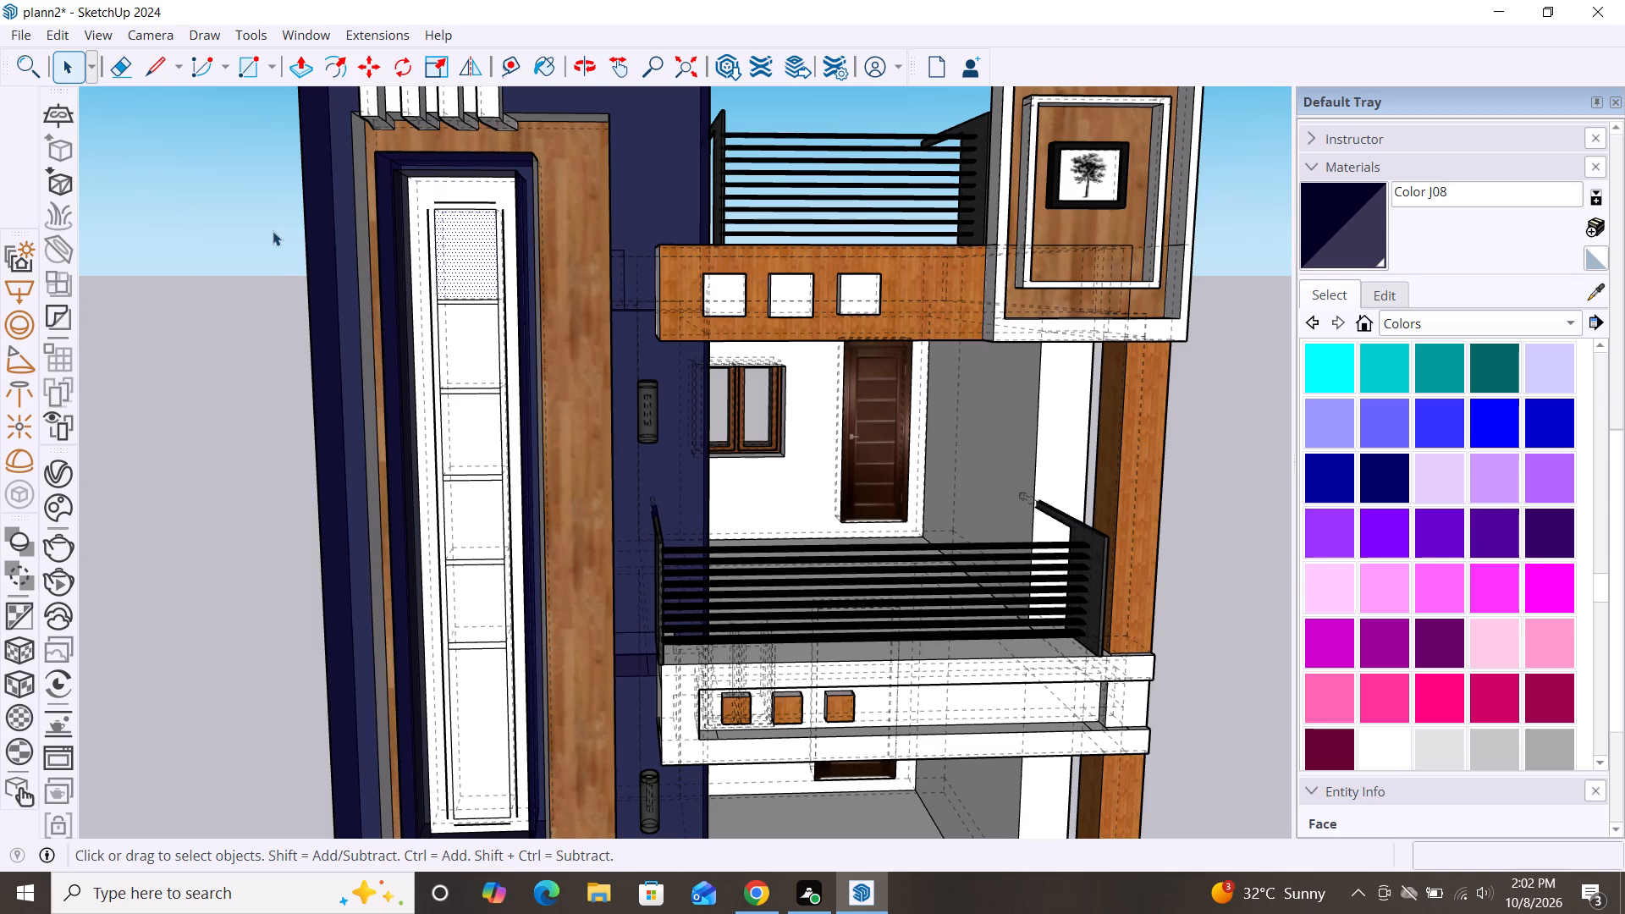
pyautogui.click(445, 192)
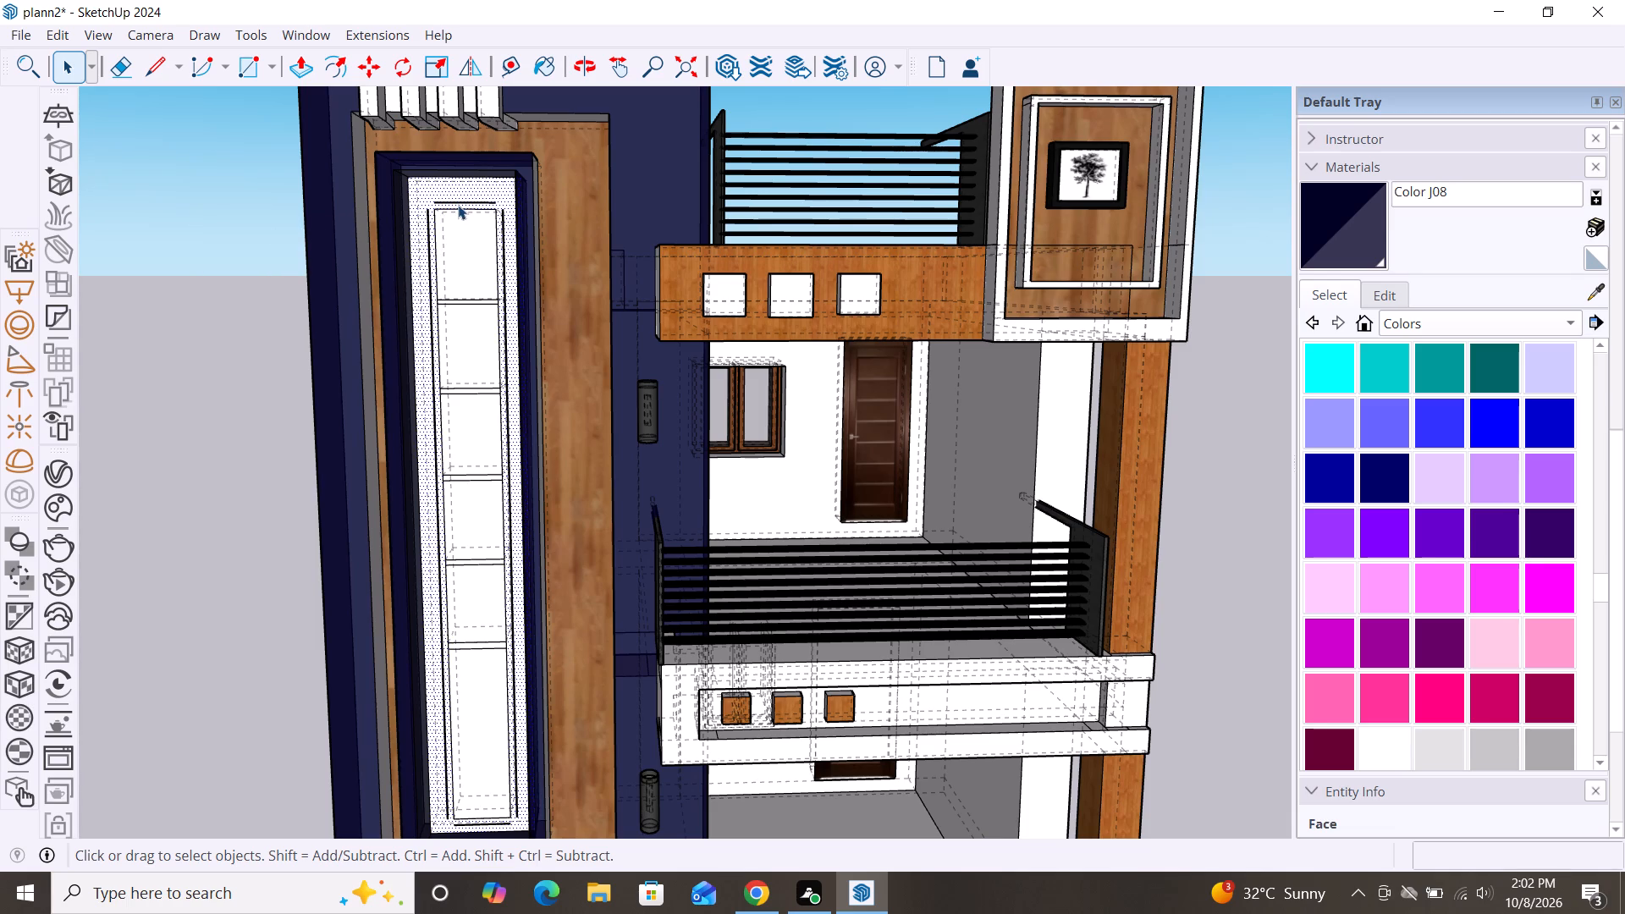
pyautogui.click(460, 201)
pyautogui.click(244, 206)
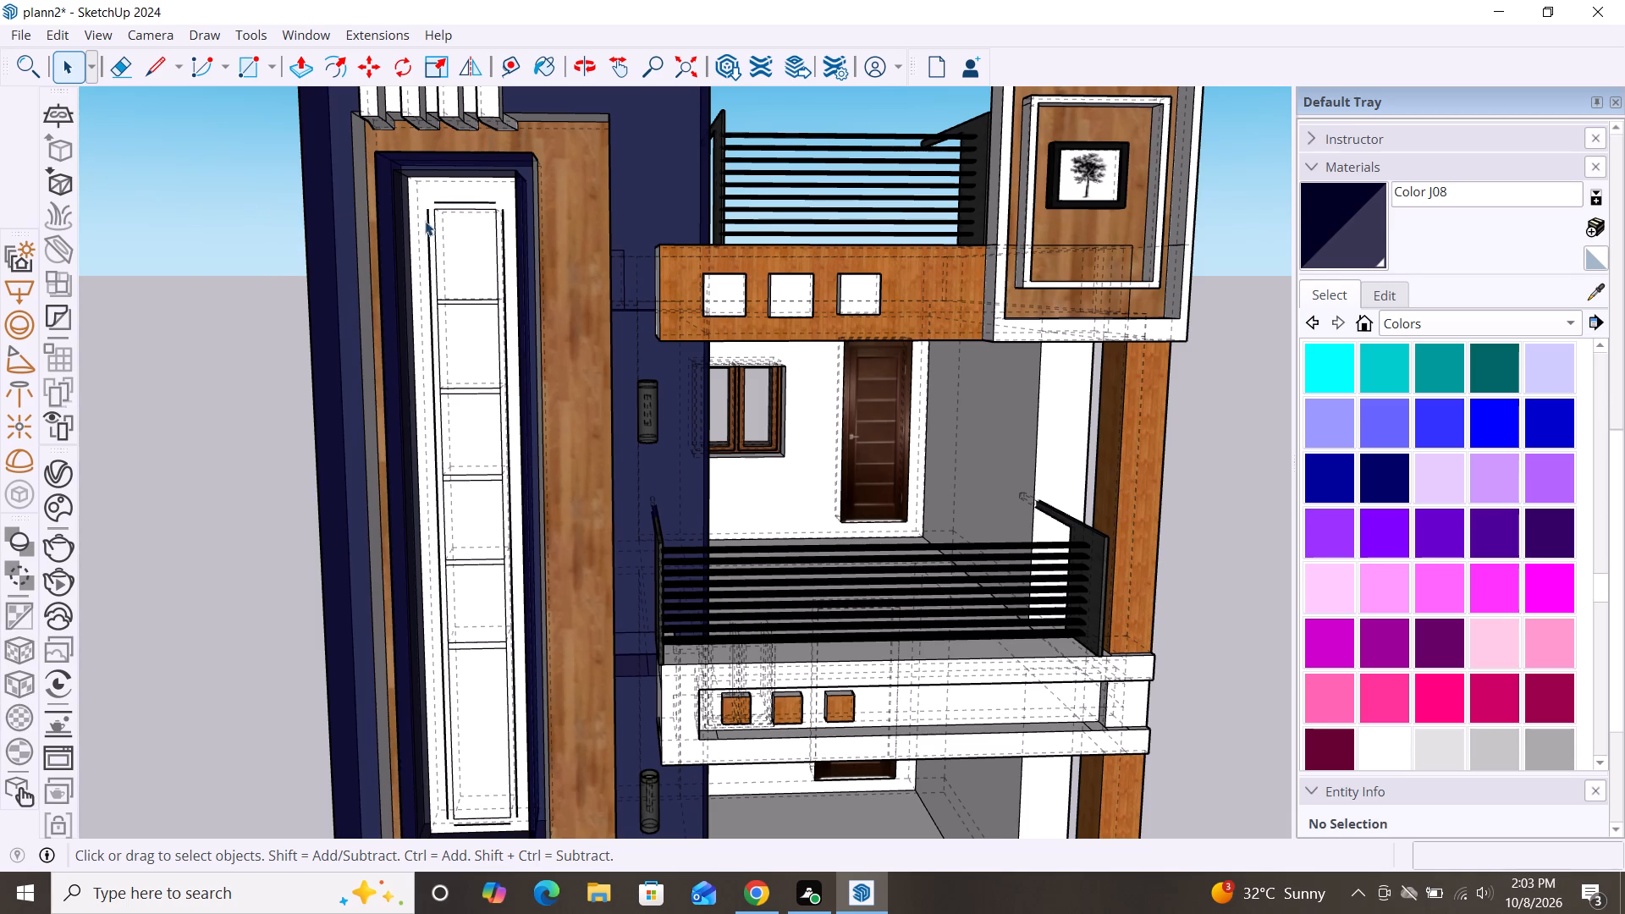
# Delete the dashed back edge near the top of the tower's white panel.
pyautogui.click(470, 183)
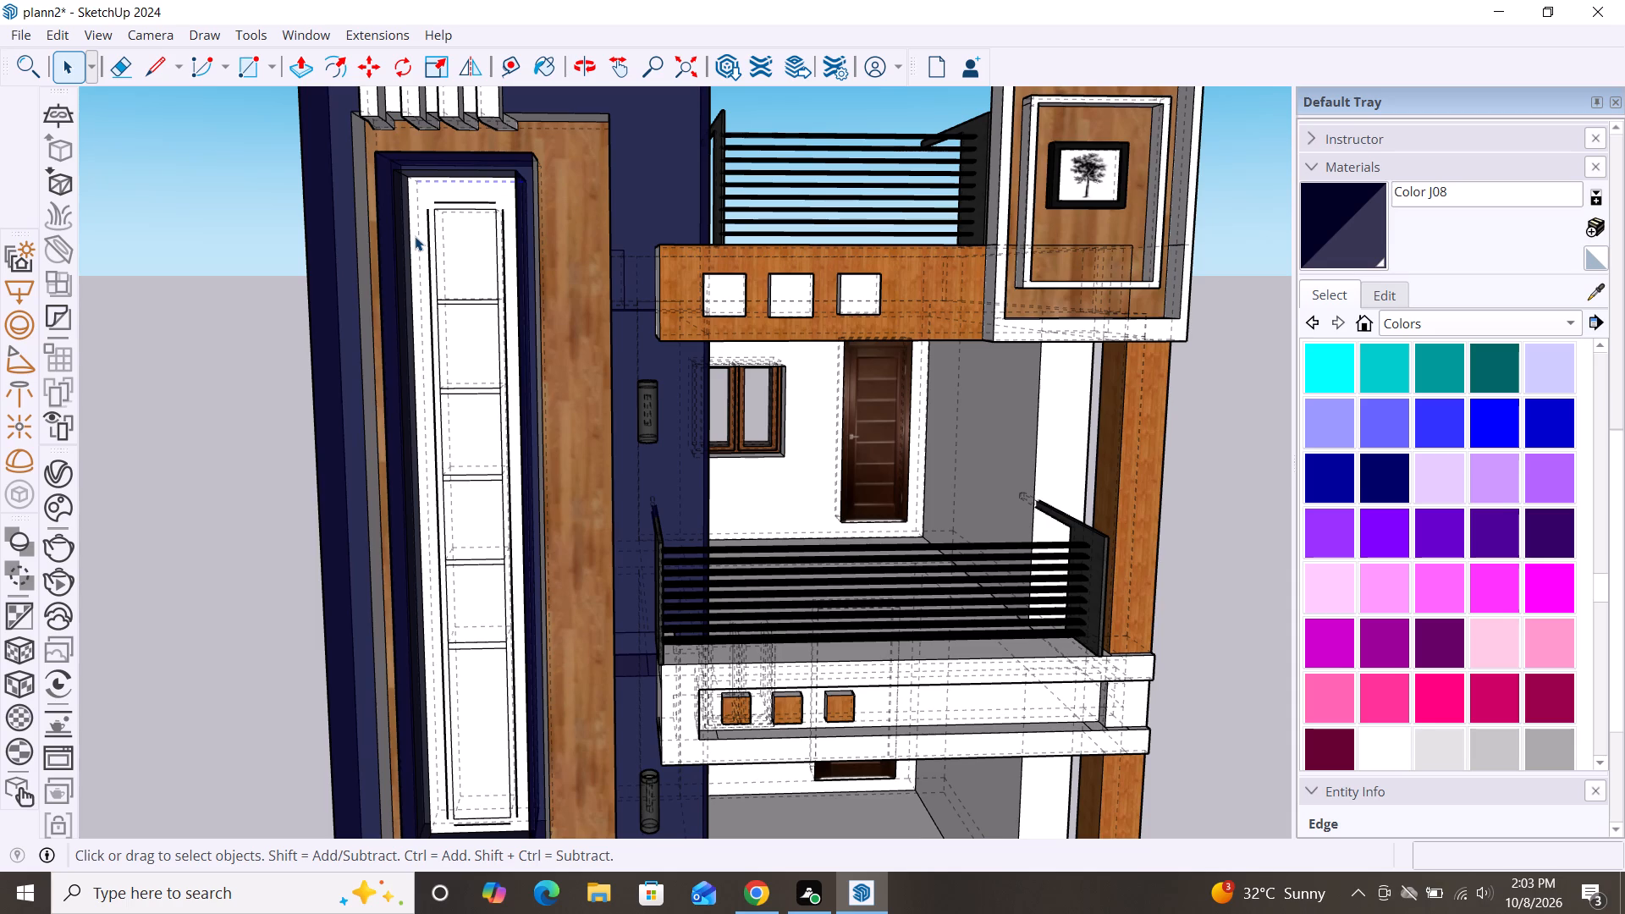
pyautogui.press('Delete')
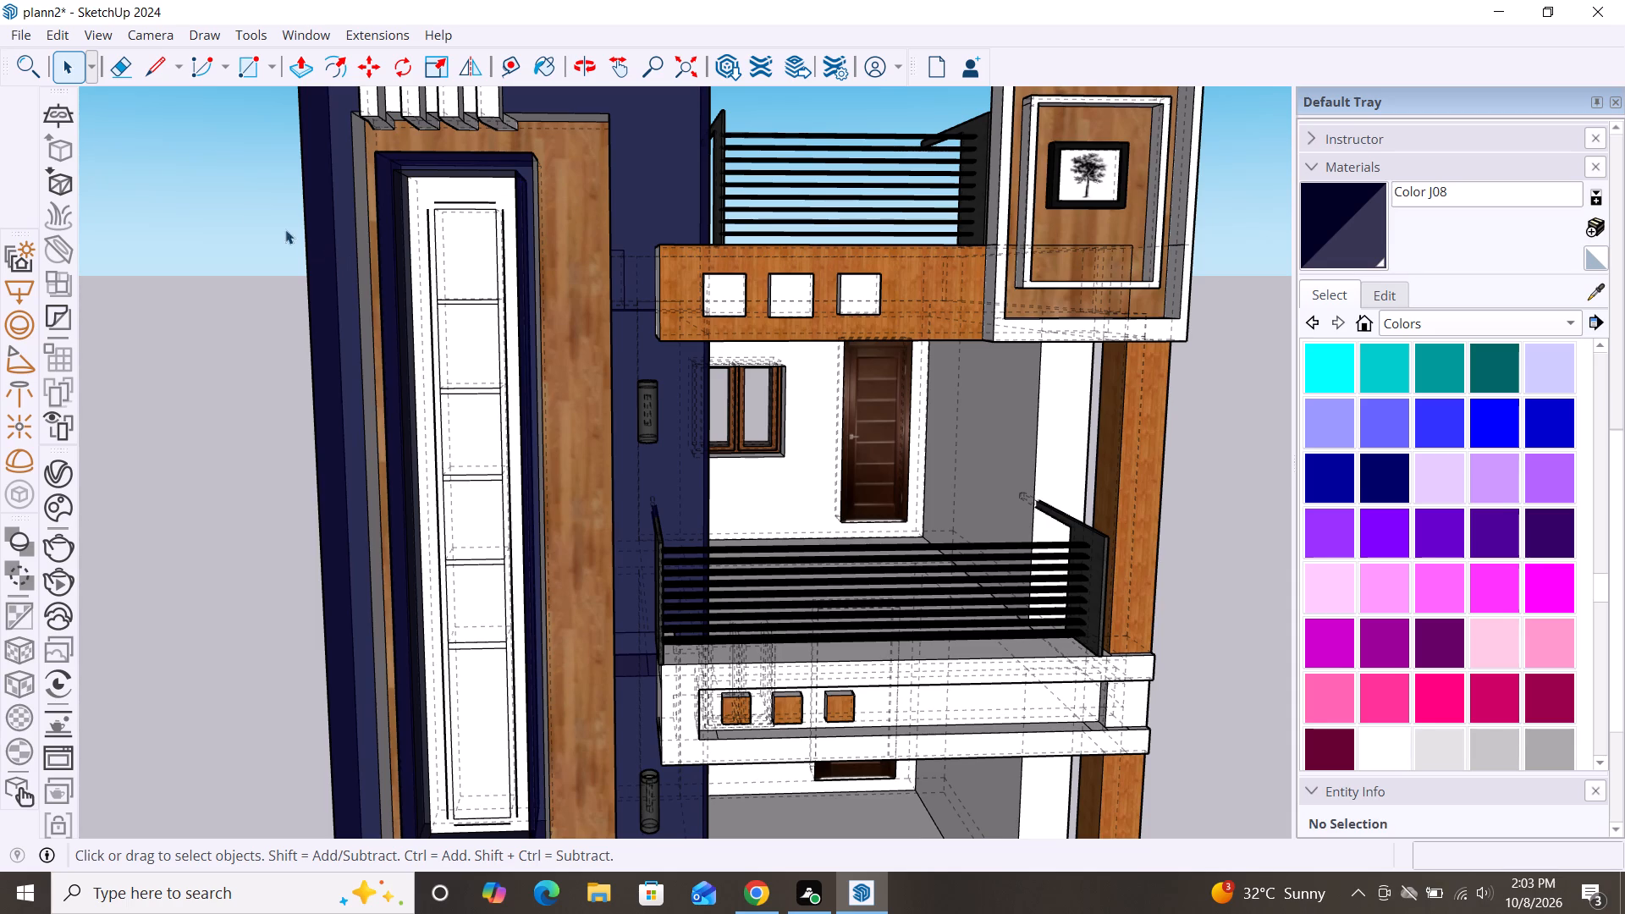
pyautogui.tripleClick(248, 206)
pyautogui.tripleClick(246, 207)
pyautogui.doubleClick(245, 207)
# Turn off the display of dashed back edges.
pyautogui.press('k')
# Close the top-right corner of the offset outline with two short lines, the horizontal one about 1 11/16" long.
pyautogui.scroll(9, 459, 289)
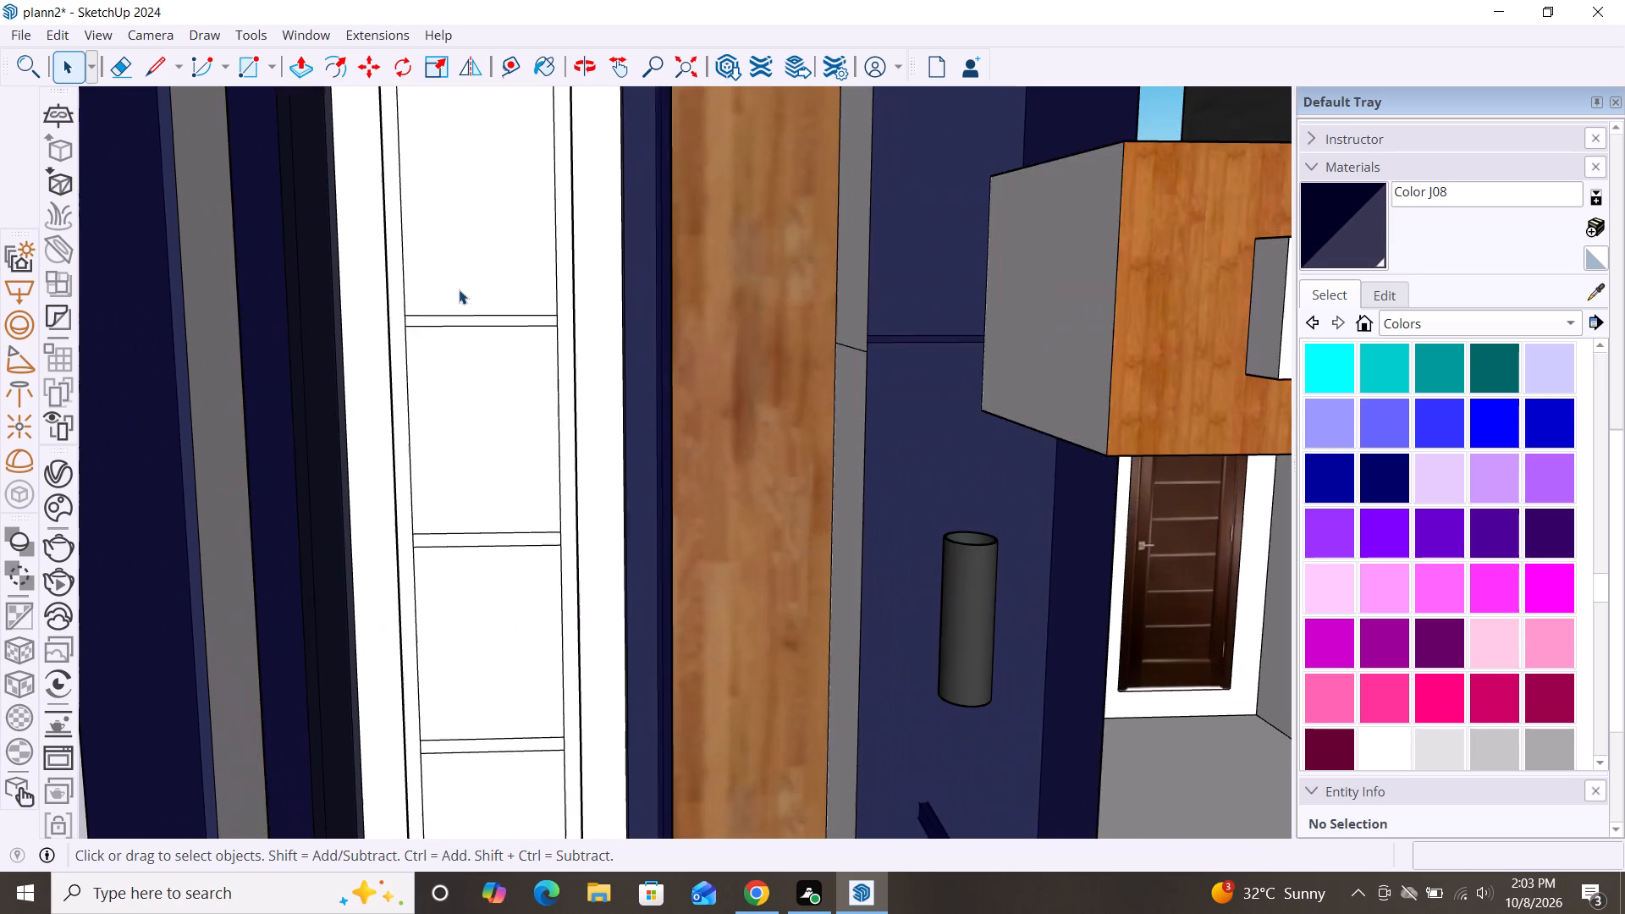
pyautogui.scroll(-3, 459, 289)
pyautogui.scroll(5, 443, 113)
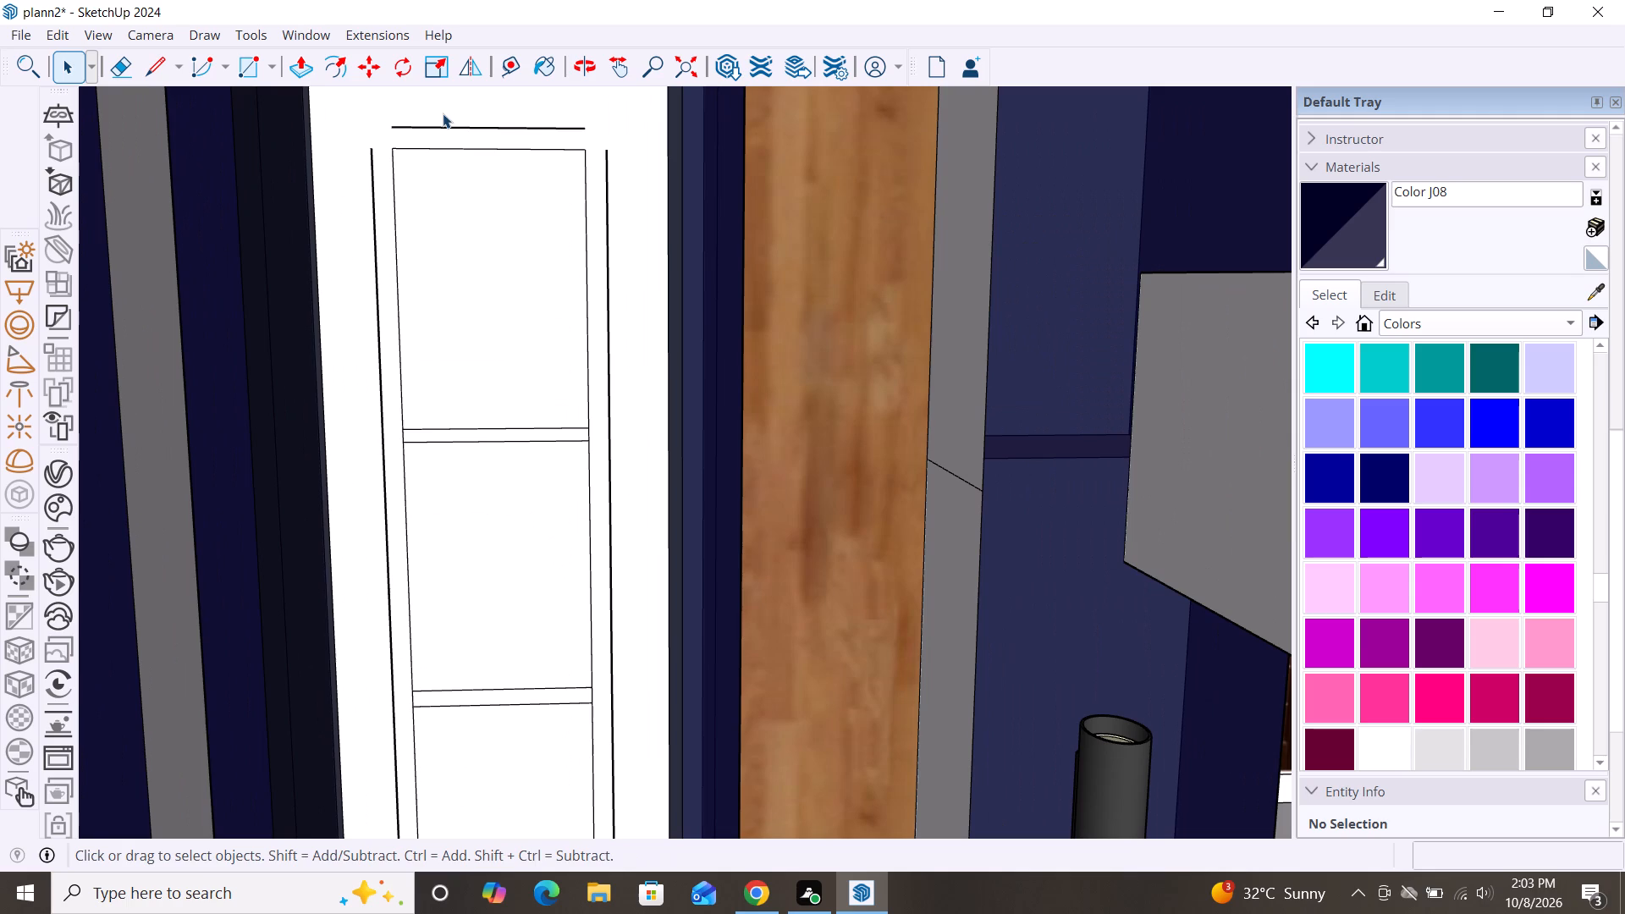
pyautogui.press('l')
pyautogui.click(587, 127)
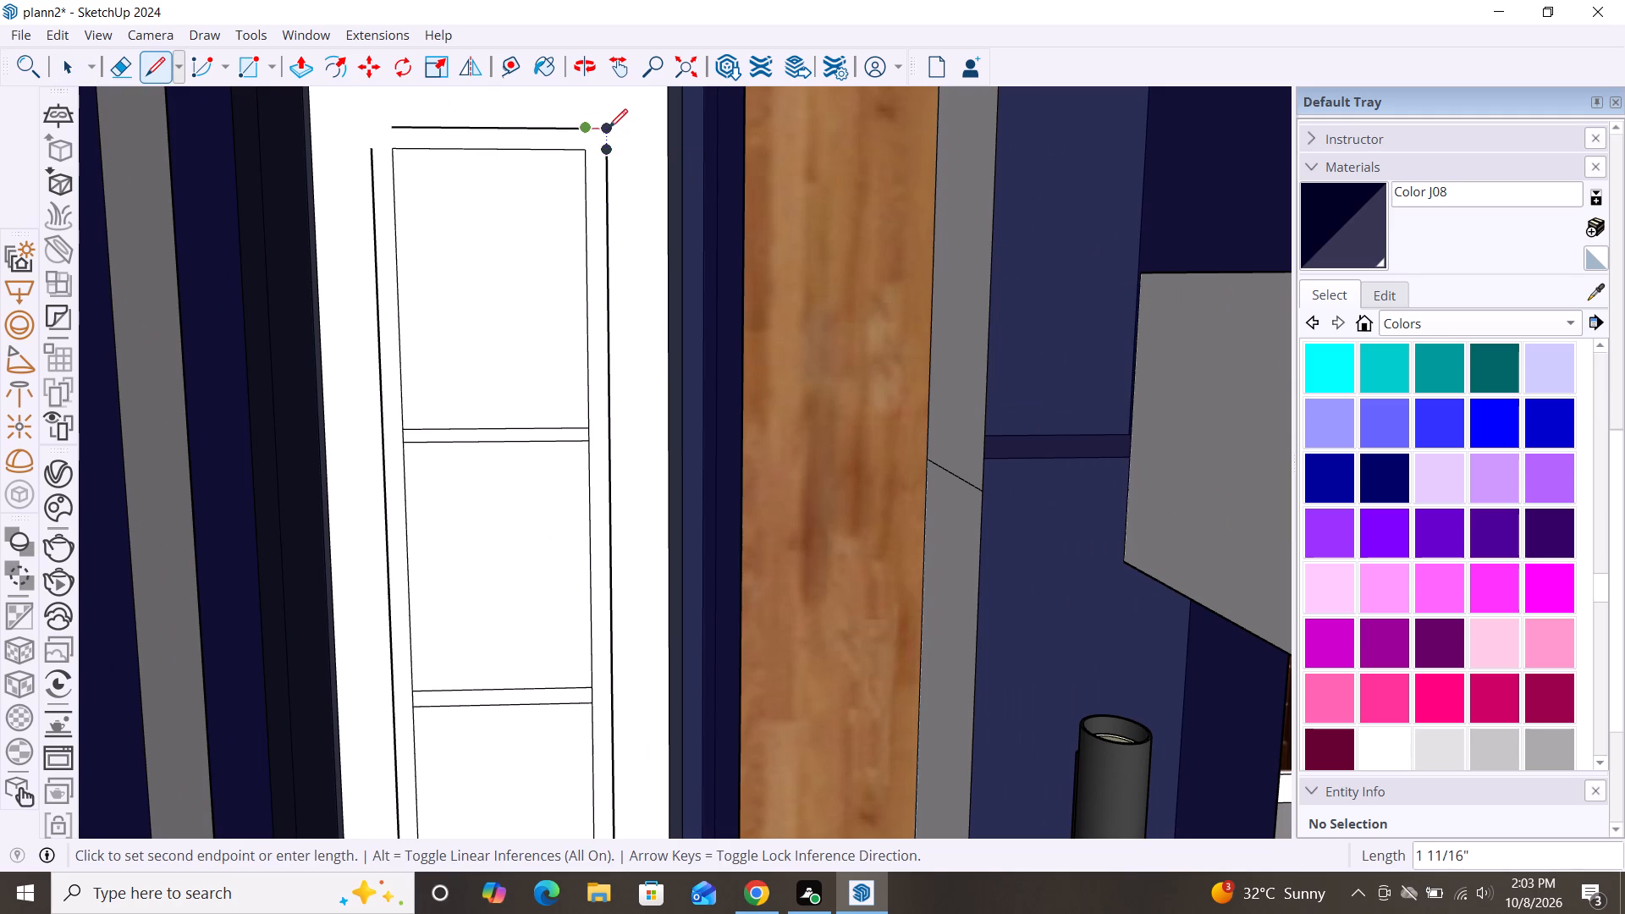
pyautogui.click(609, 128)
pyautogui.click(611, 150)
pyautogui.press('Escape')
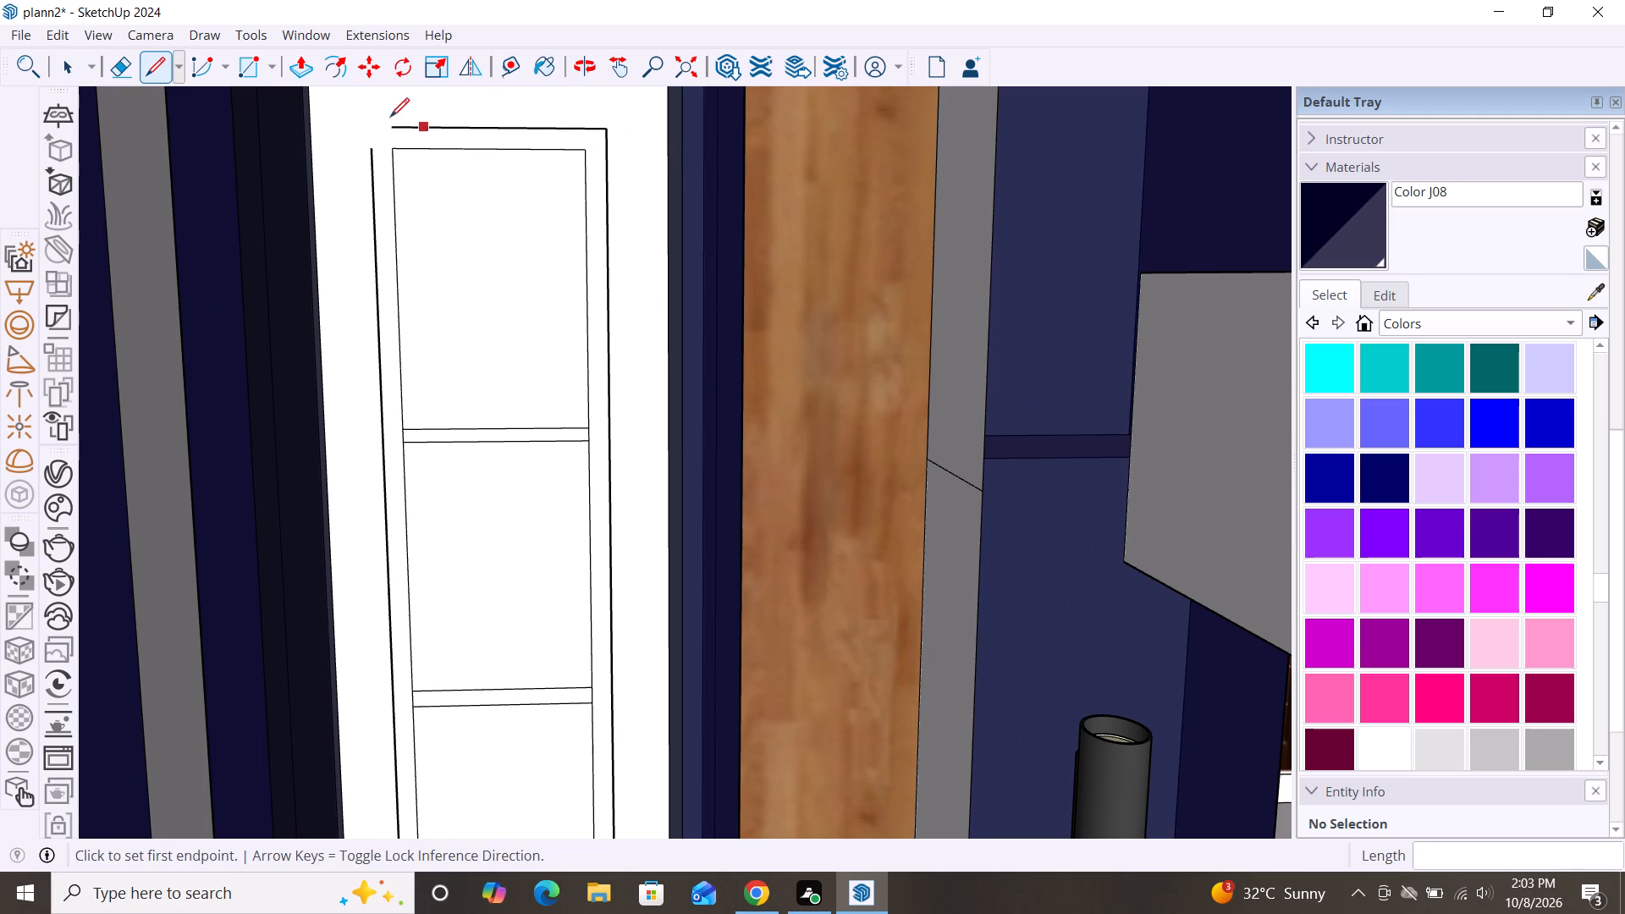
# Close the top-left corner of the offset outline with two short lines, the vertical one about 1 5/8" long.
pyautogui.click(392, 126)
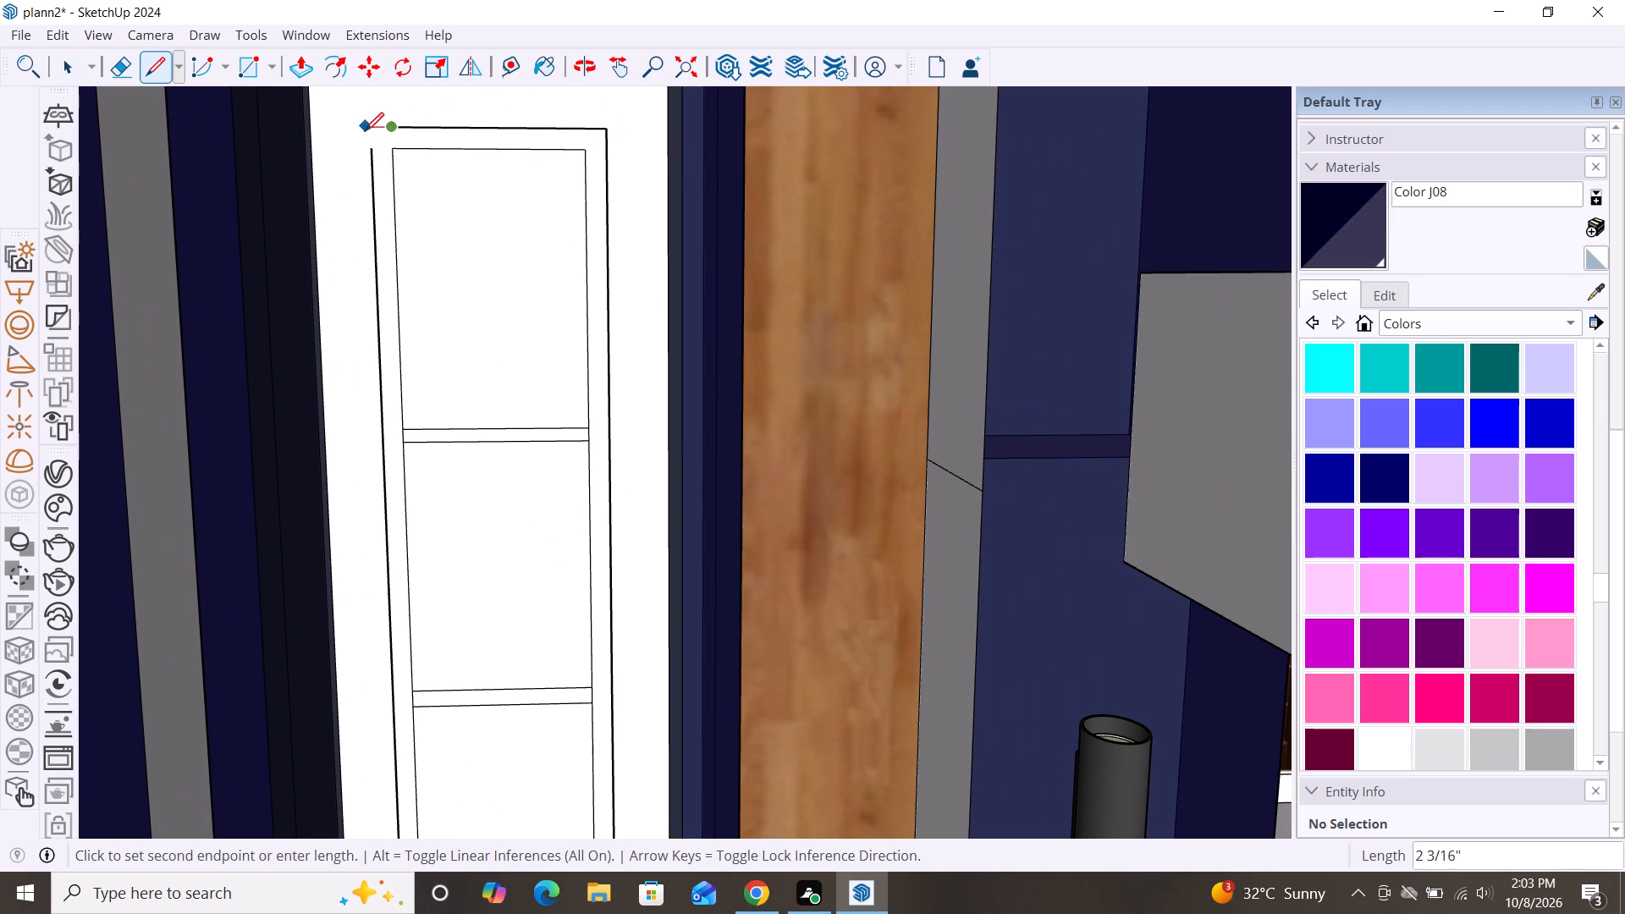
pyautogui.click(373, 127)
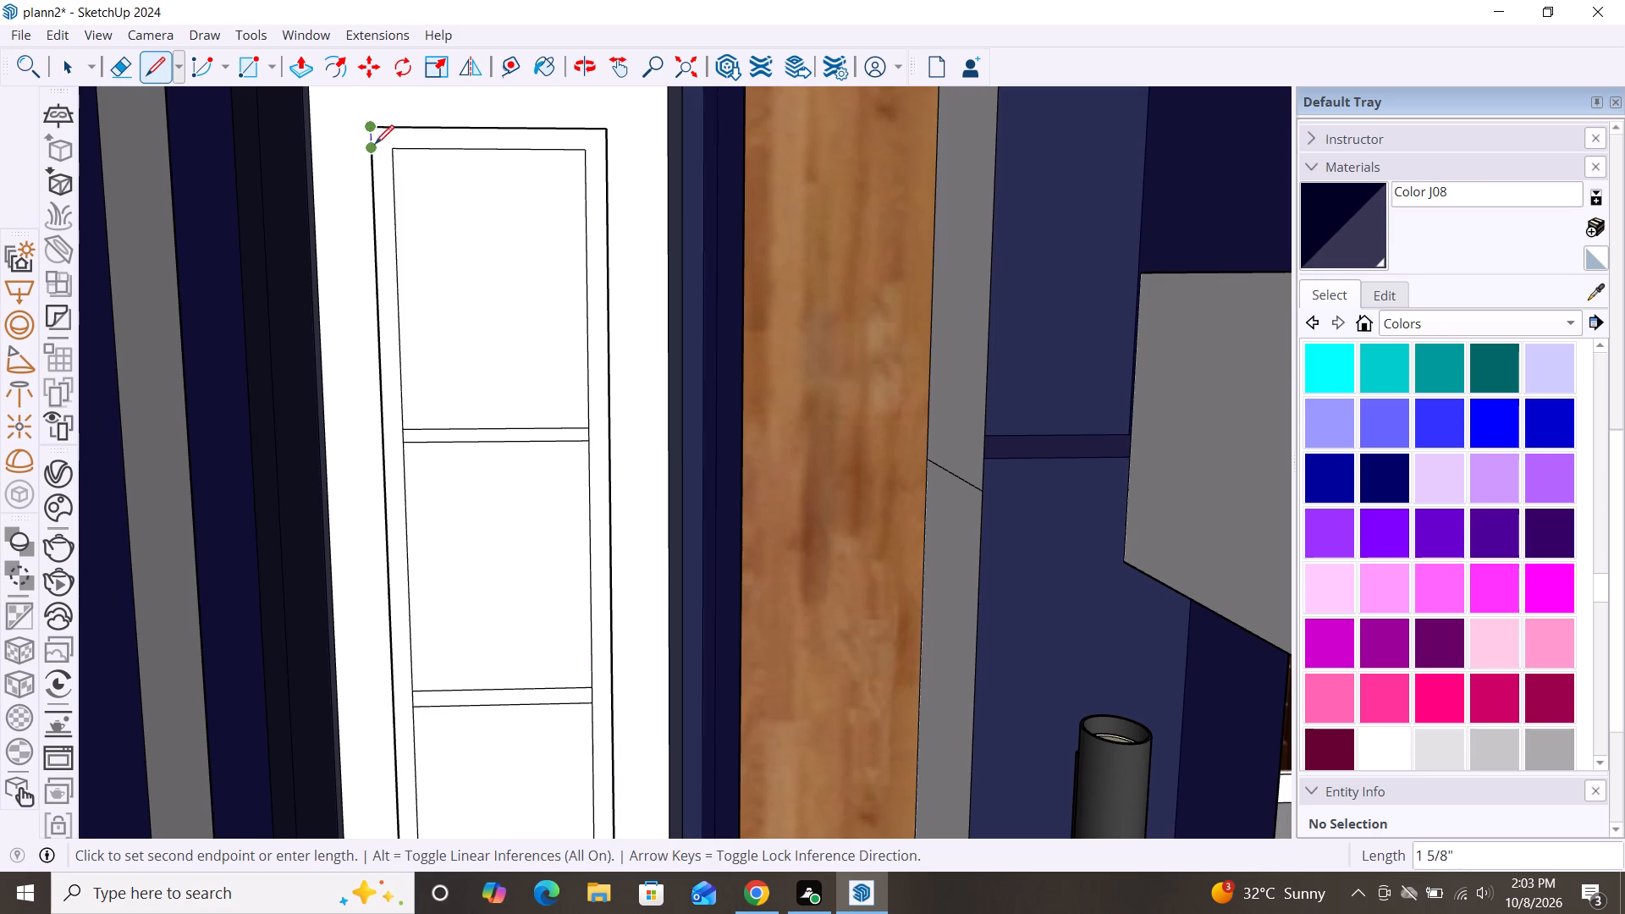
pyautogui.click(375, 144)
pyautogui.scroll(-12, 388, 165)
pyautogui.press('space')
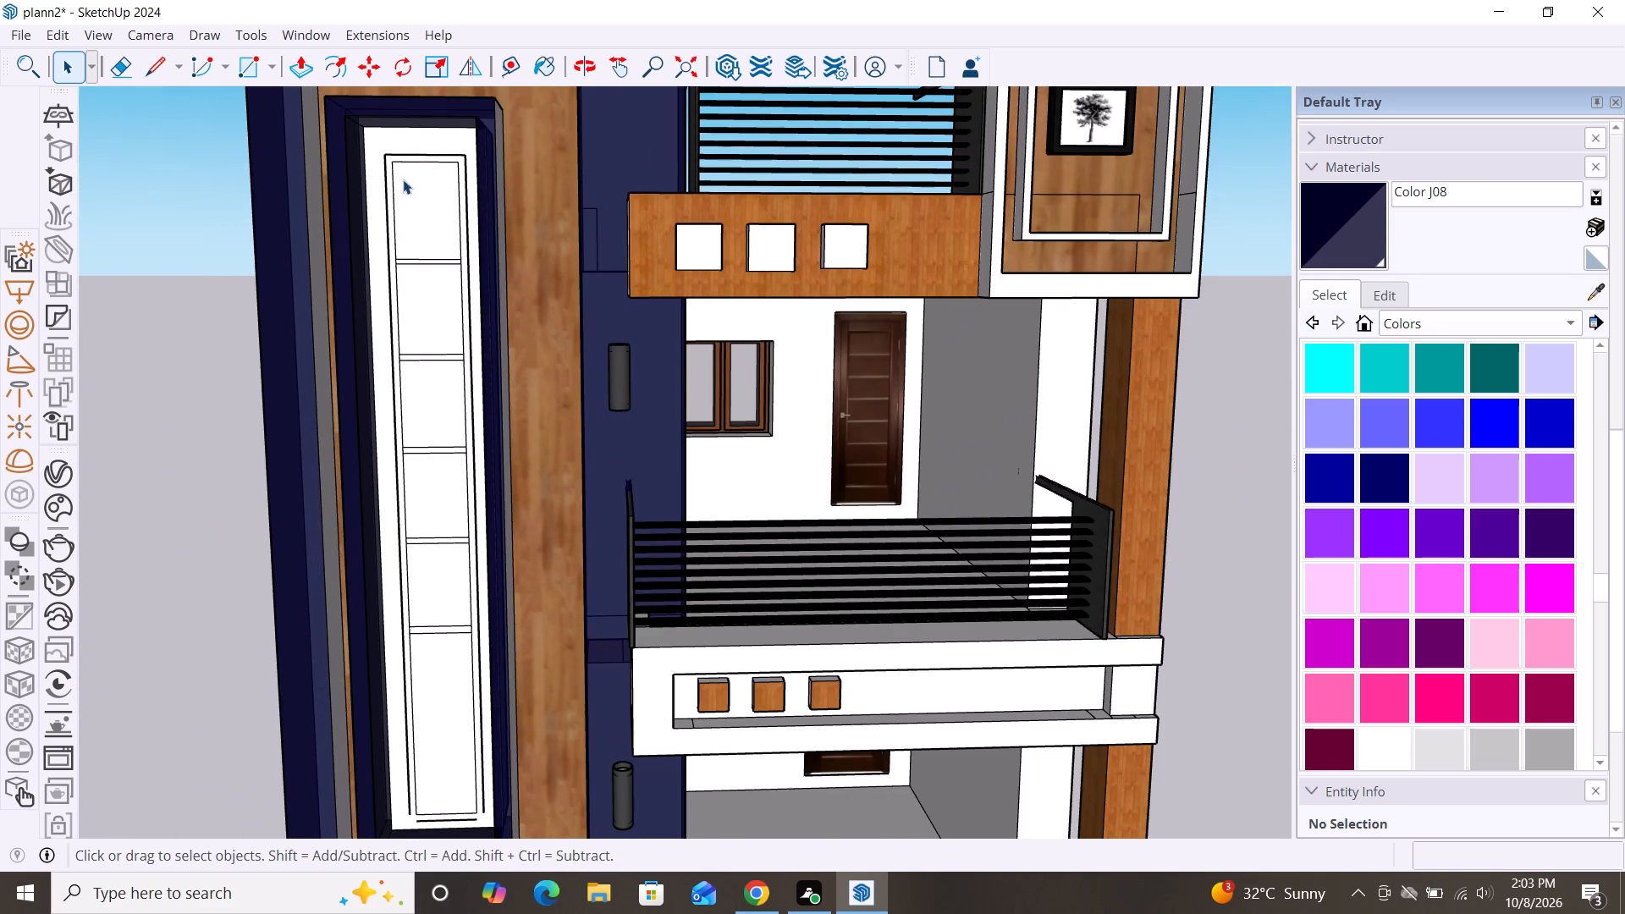
# Close the bottom-left corner of the offset outline with a horizontal line about 1 5/8" and a vertical line about 1 11/16" long.
pyautogui.scroll(-6, 392, 171)
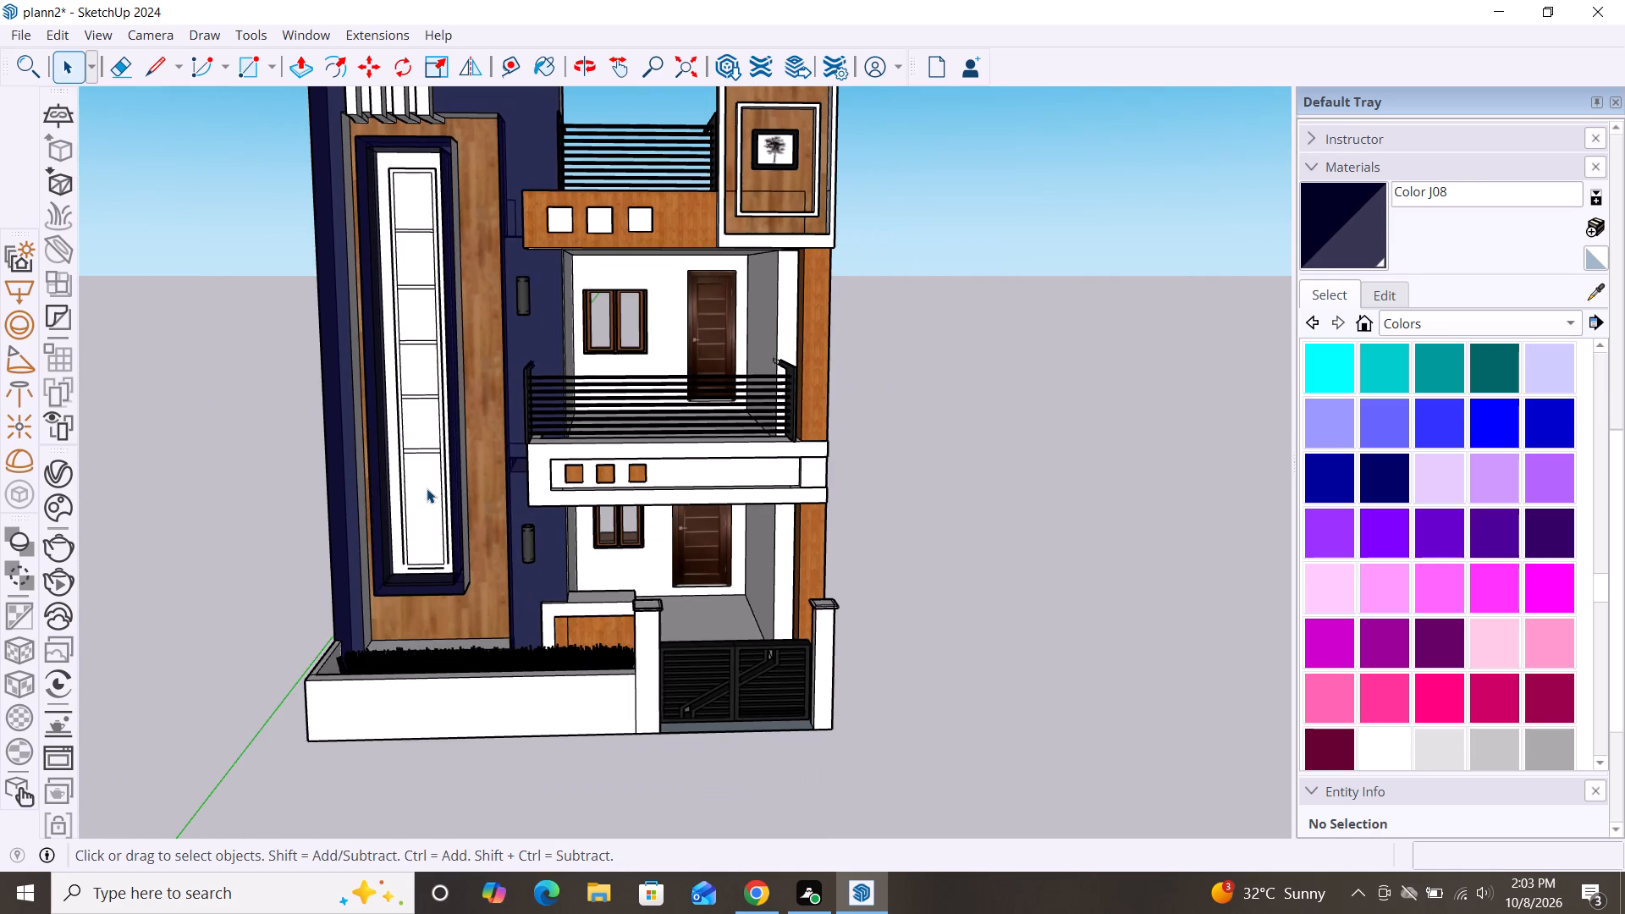
pyautogui.scroll(6, 427, 488)
pyautogui.scroll(-3, 388, 382)
pyautogui.scroll(14, 394, 594)
pyautogui.press('l')
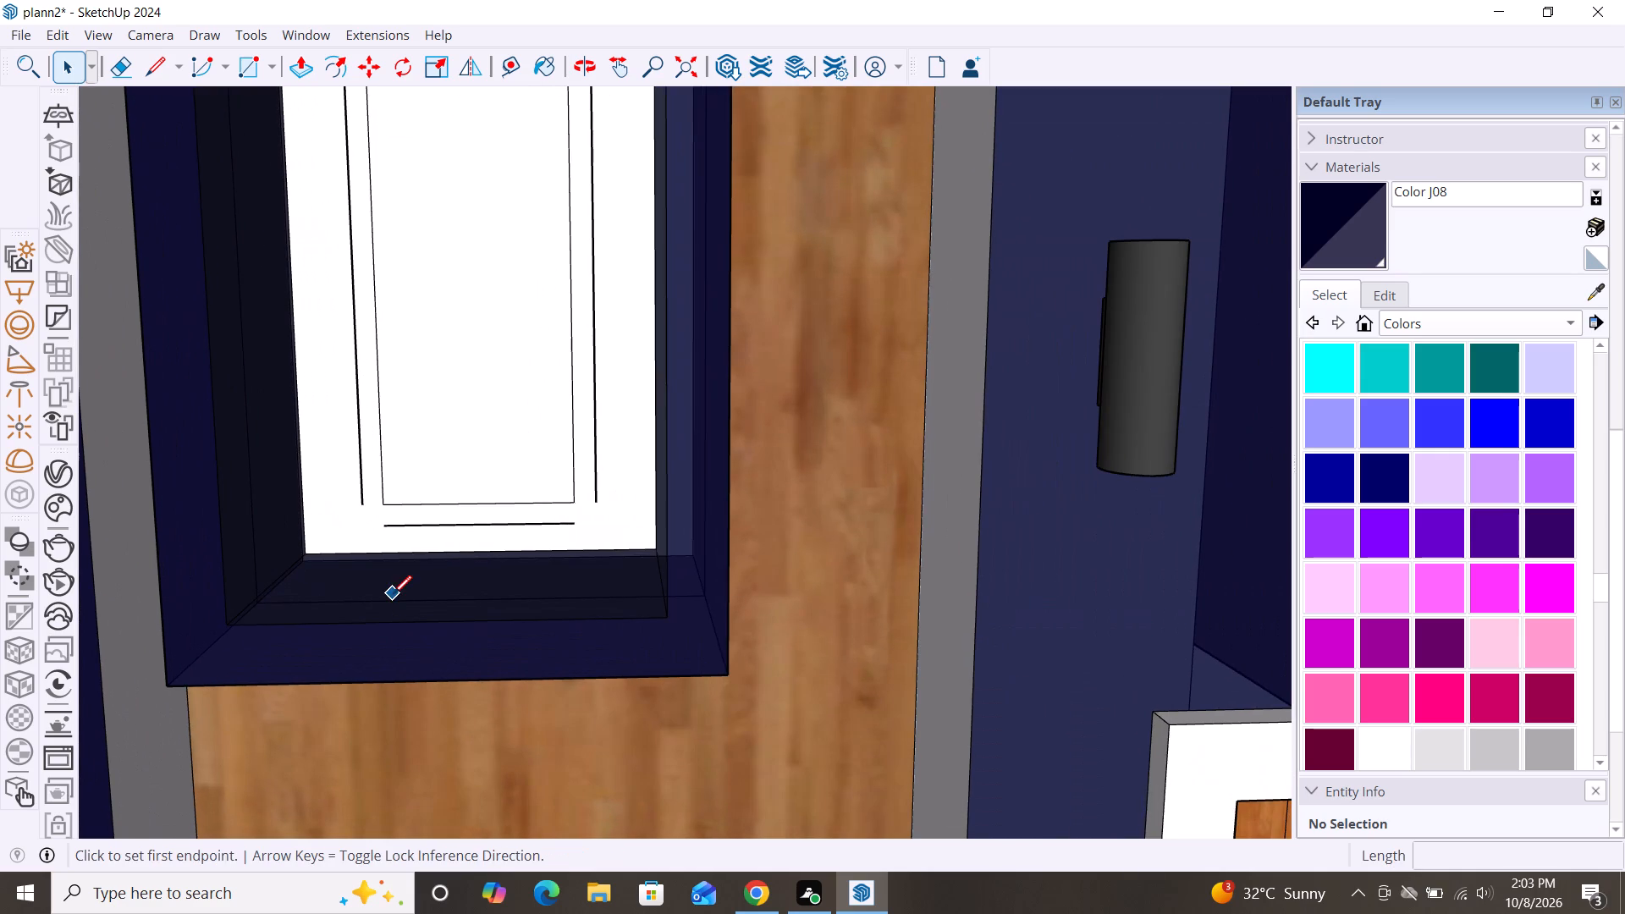
pyautogui.click(380, 531)
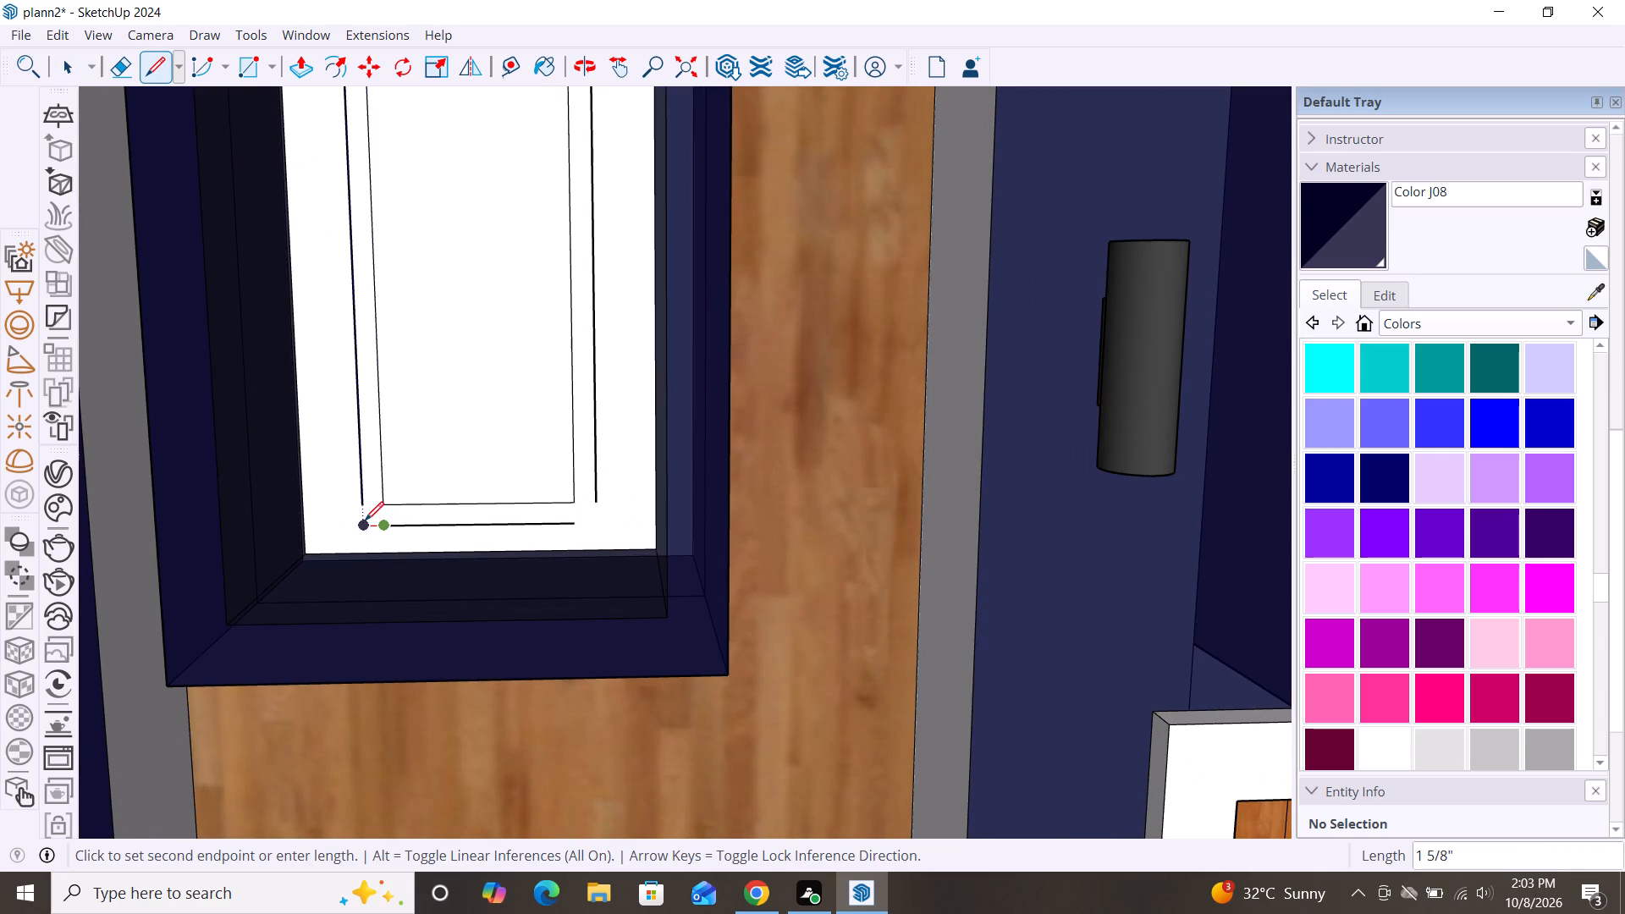
pyautogui.click(368, 525)
pyautogui.click(364, 504)
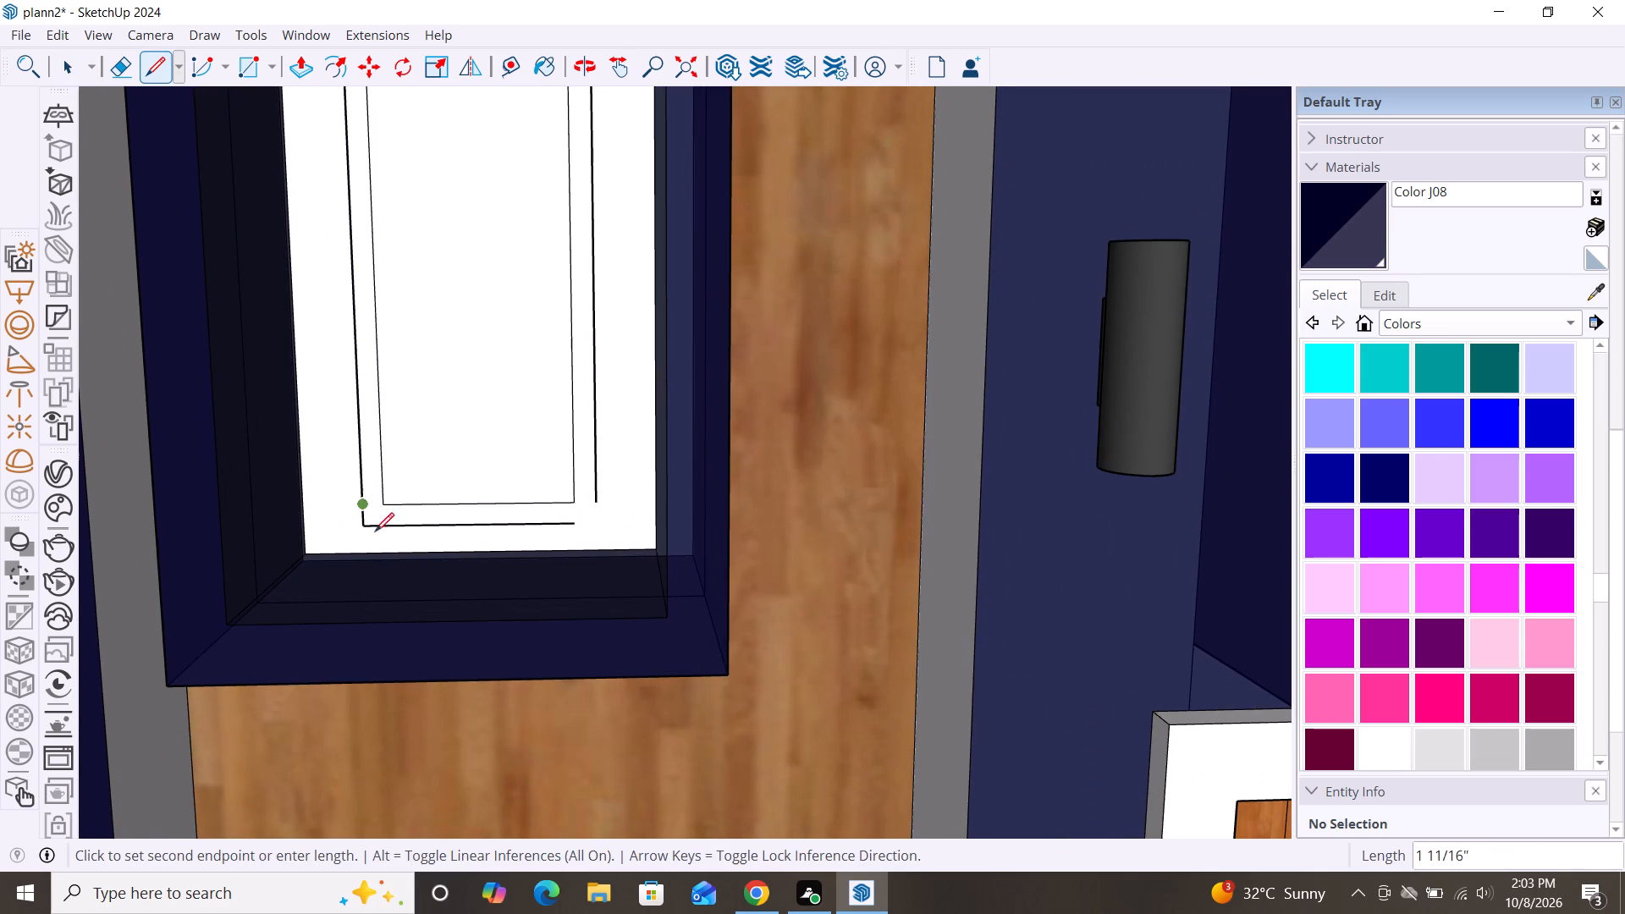
pyautogui.press('space')
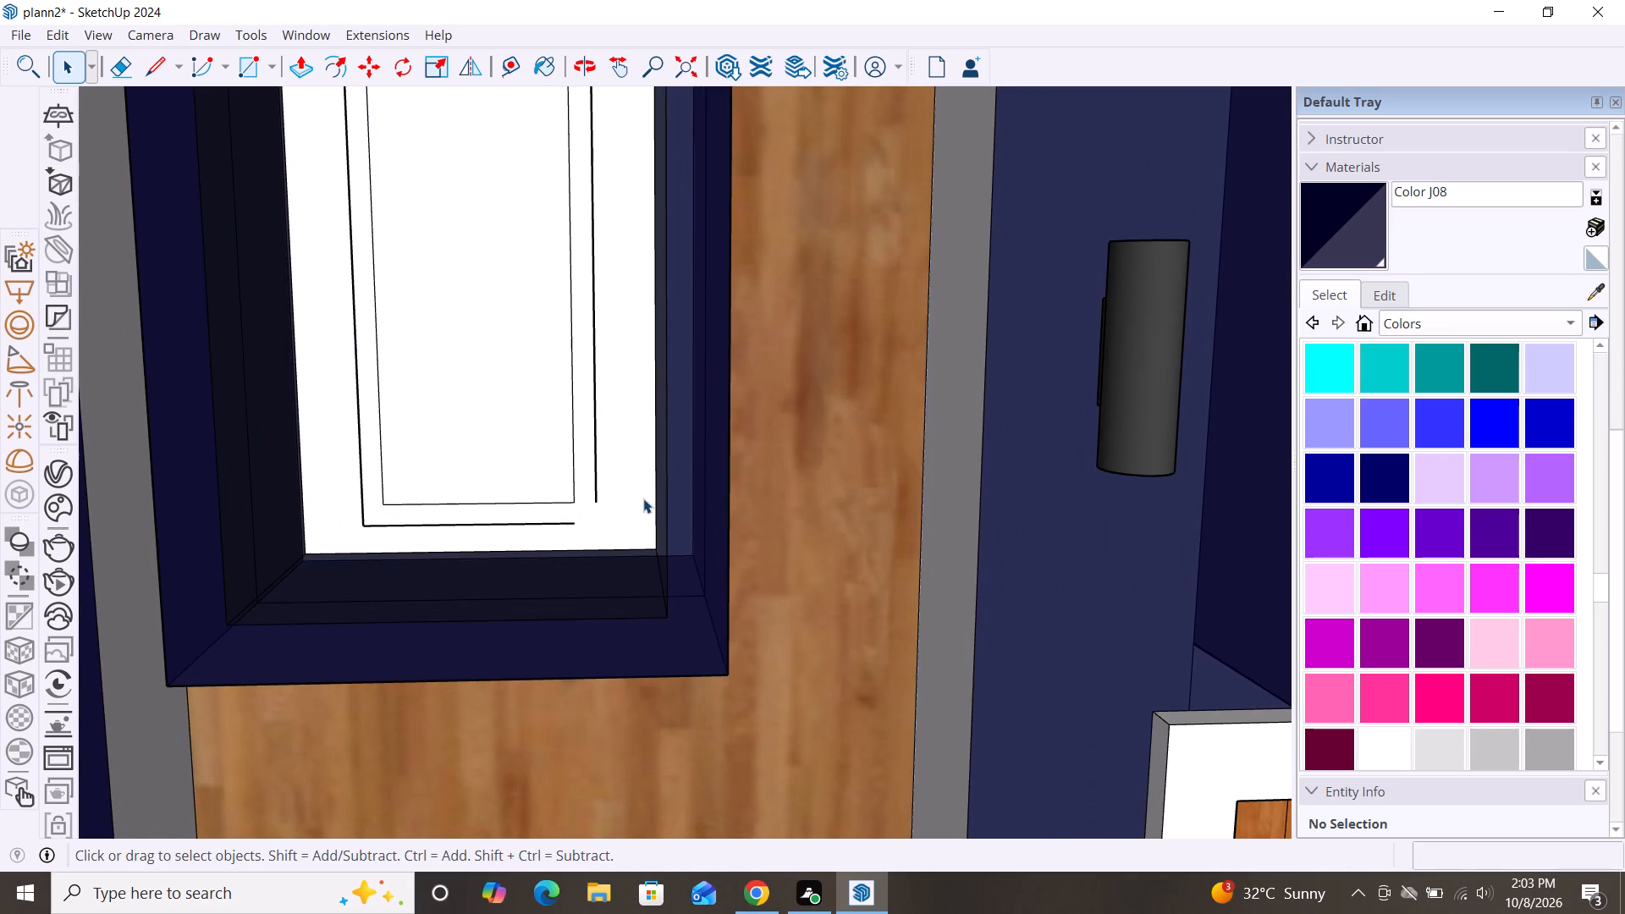
# Close the bottom-right corner of the offset outline with a horizontal line about 1 3/4" and a vertical line about 1 11/16" long.
pyautogui.press('l')
pyautogui.click(575, 523)
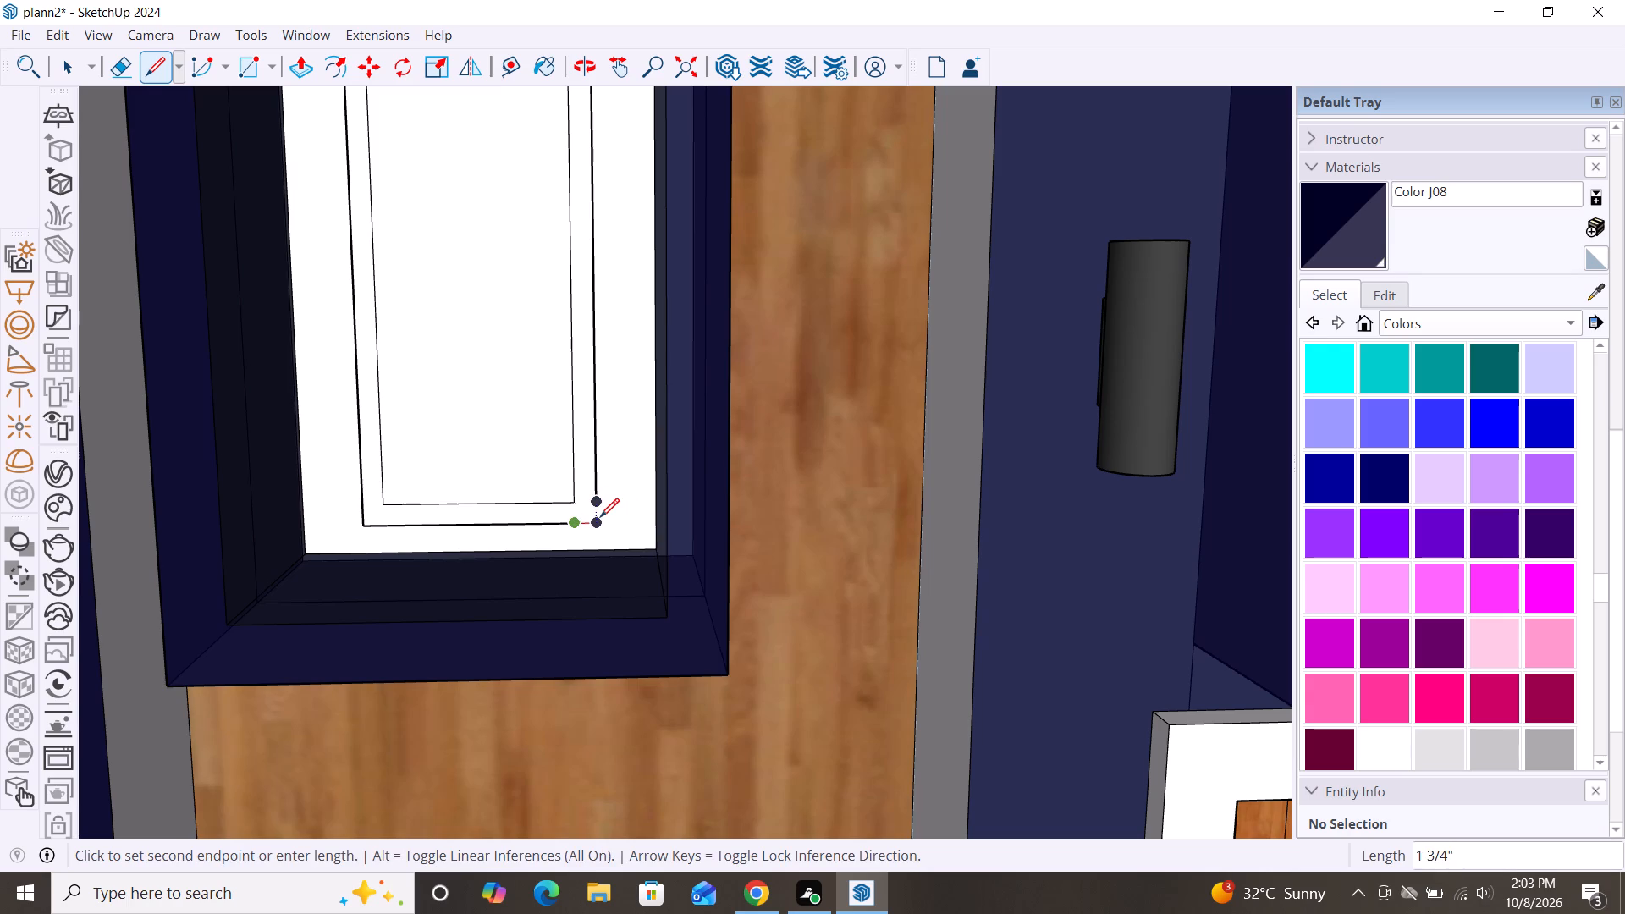
pyautogui.click(600, 517)
pyautogui.click(598, 502)
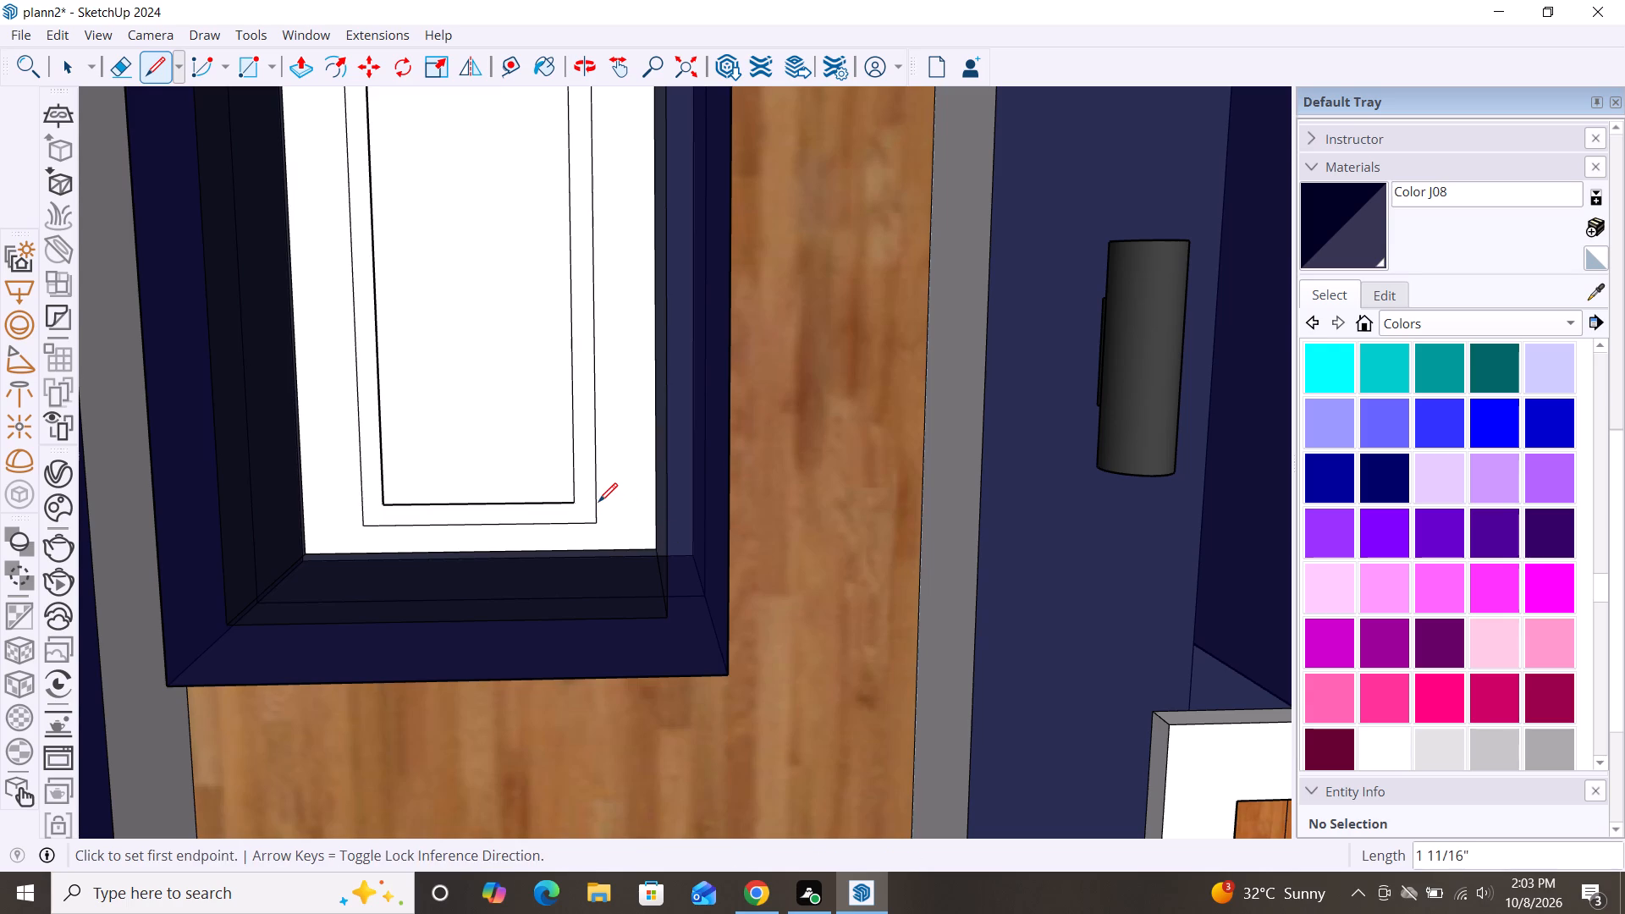
pyautogui.press('space')
# Examine the completed offset outline on the tower and the whole house facade from several distances and angles.
pyautogui.scroll(-9, 469, 580)
pyautogui.scroll(-5, 461, 71)
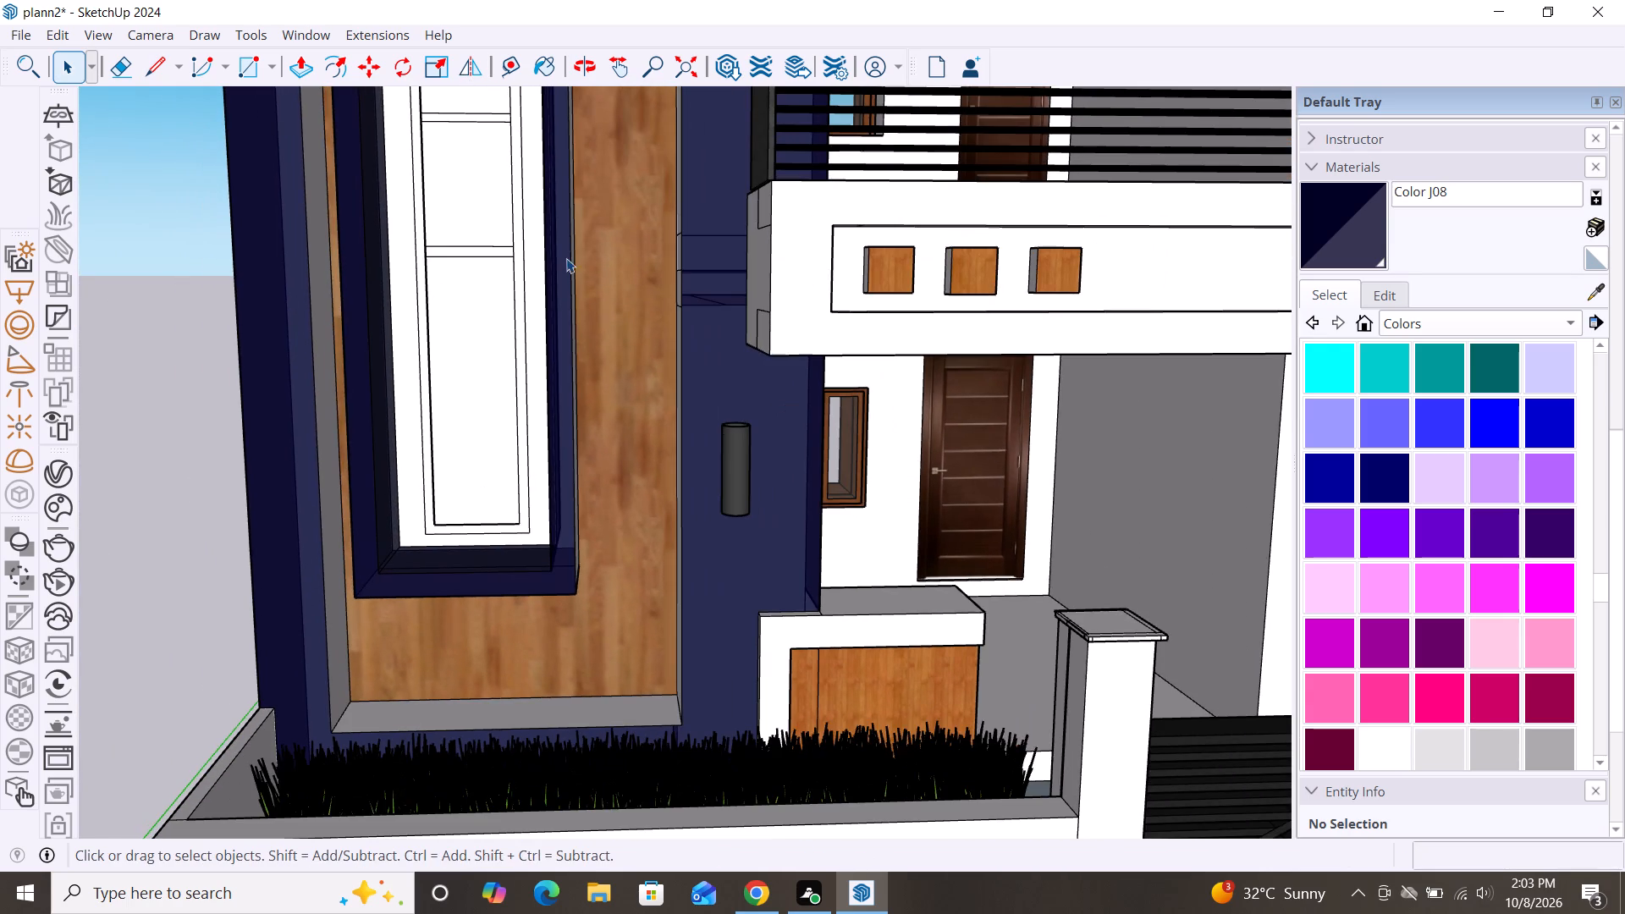
pyautogui.scroll(-4, 568, 260)
pyautogui.scroll(-10, 618, 322)
pyautogui.scroll(3, 553, 103)
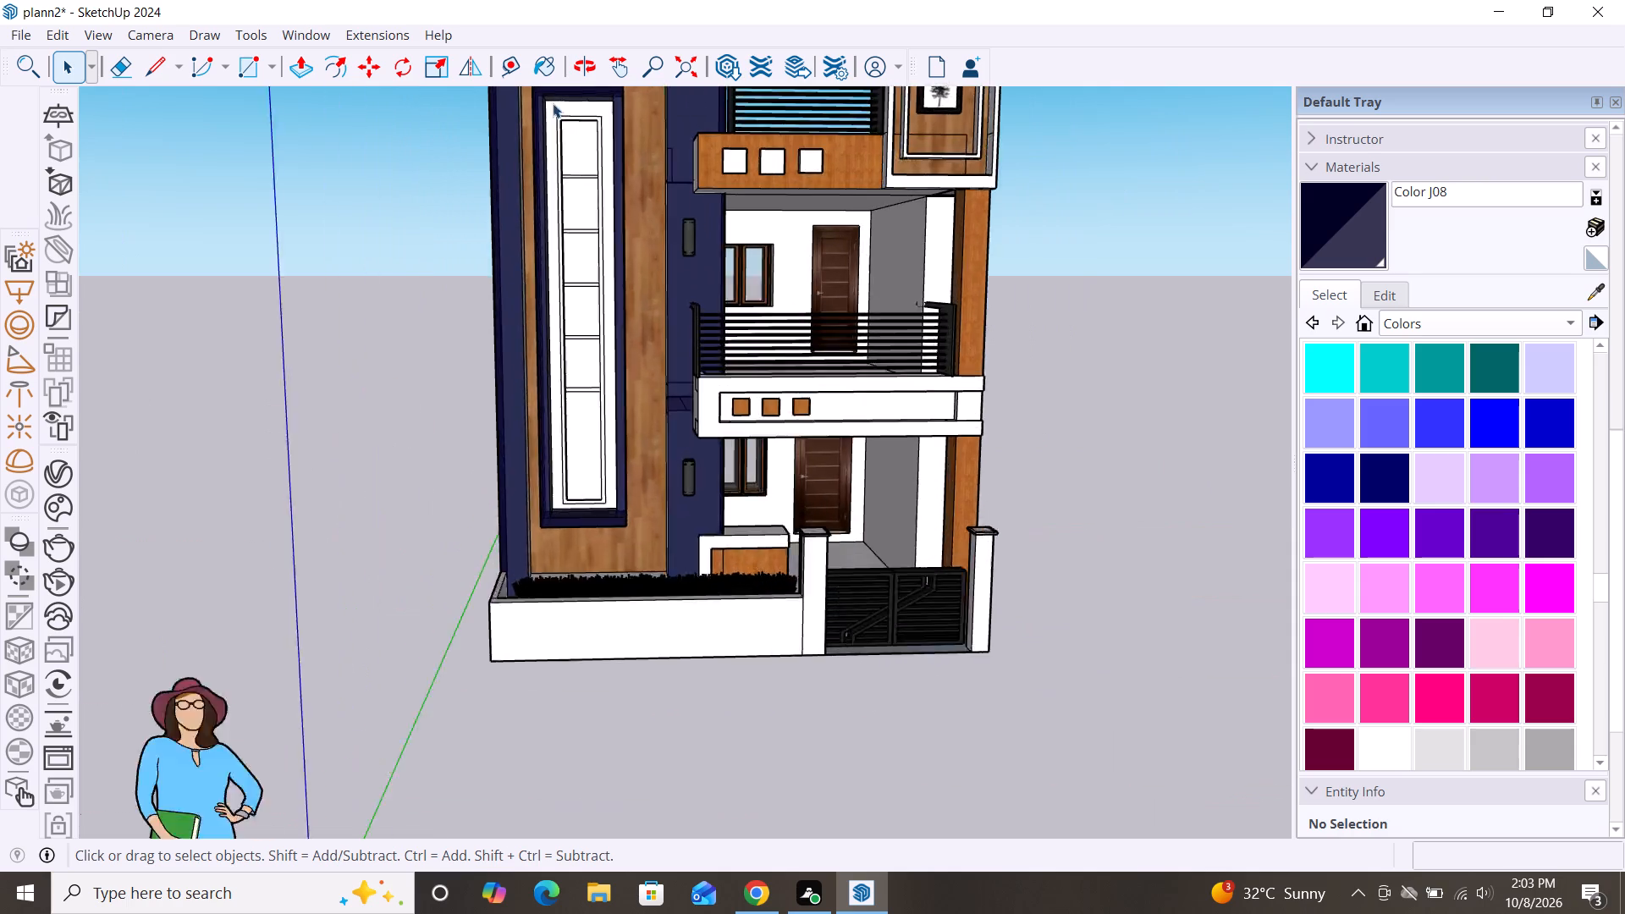
pyautogui.scroll(6, 553, 103)
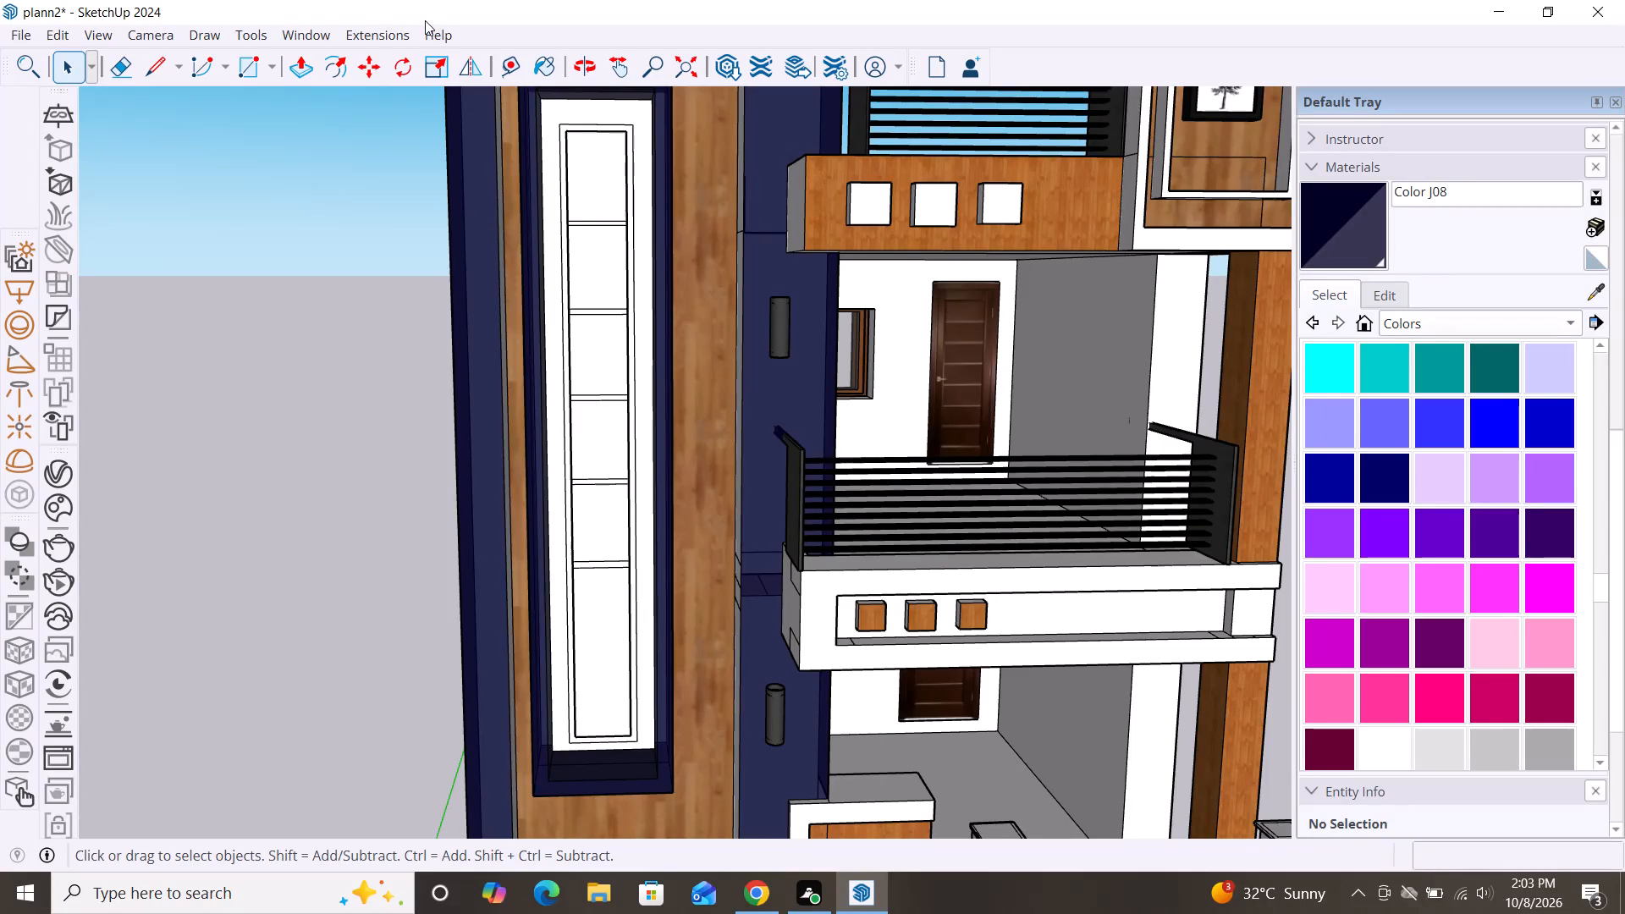
pyautogui.scroll(-7, 344, 153)
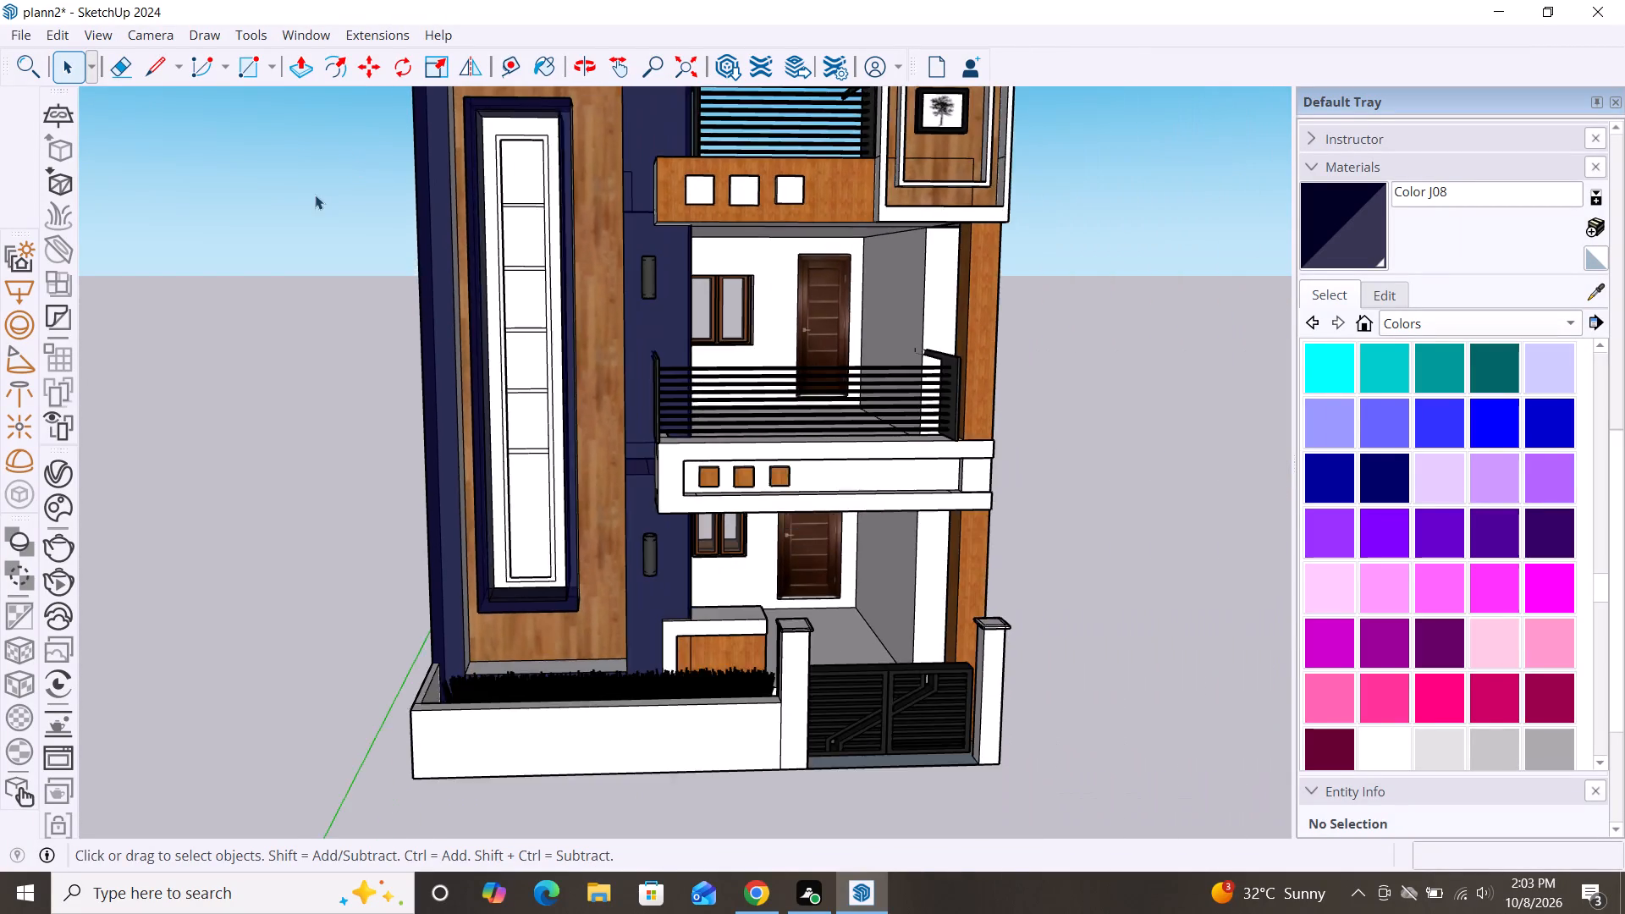
pyautogui.scroll(-7, 315, 195)
pyautogui.scroll(-2, 824, 249)
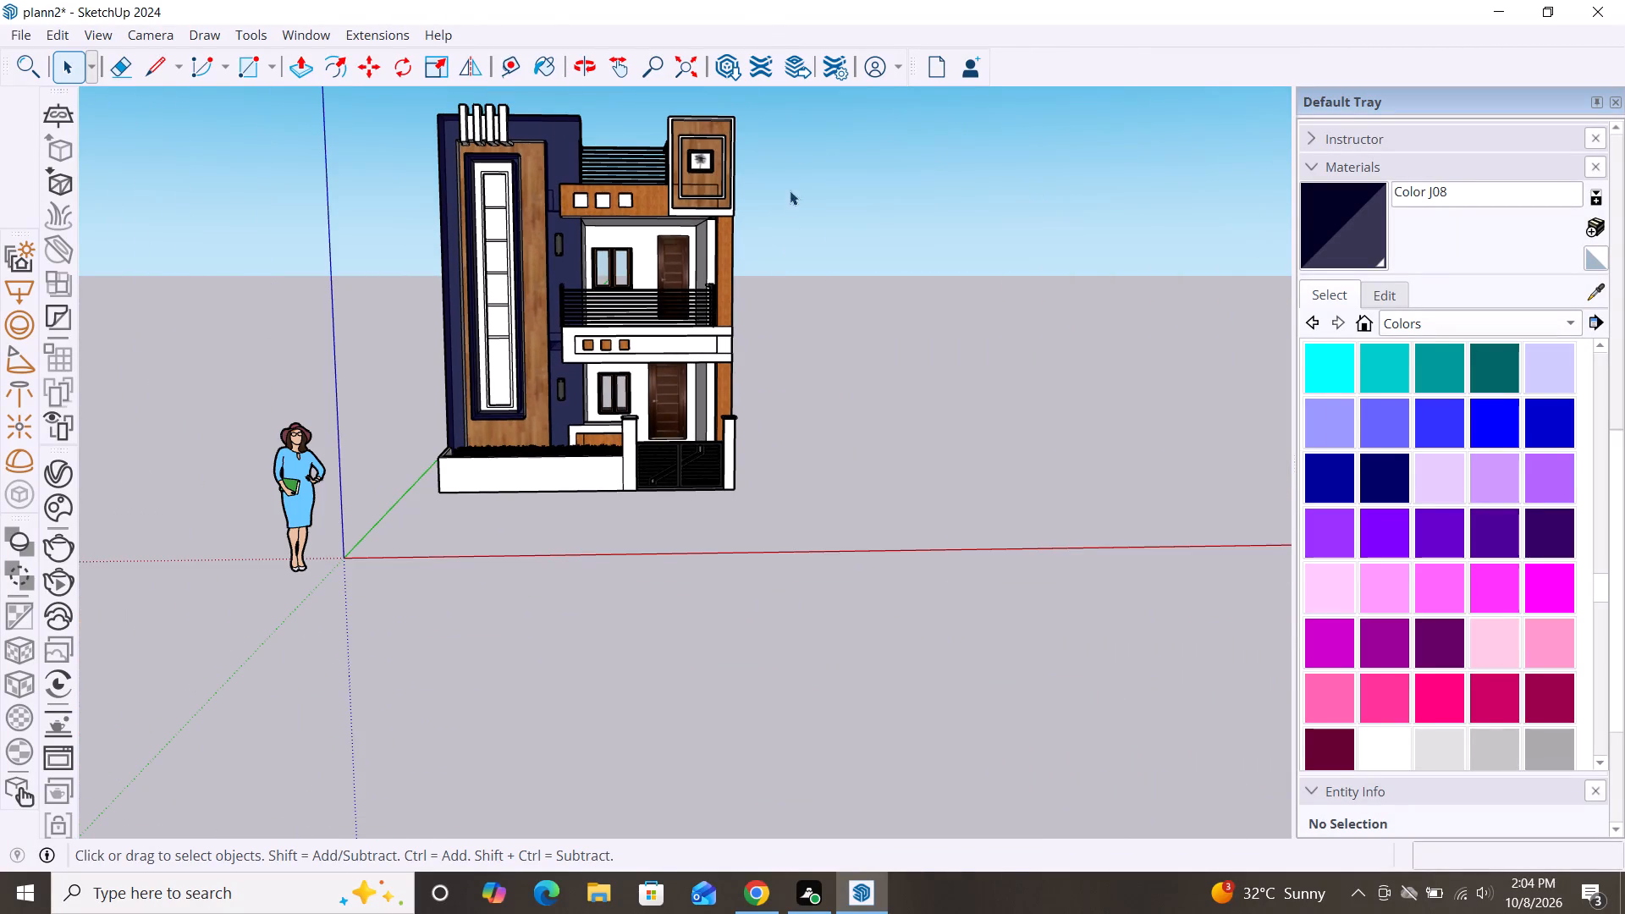
pyautogui.scroll(5, 592, 129)
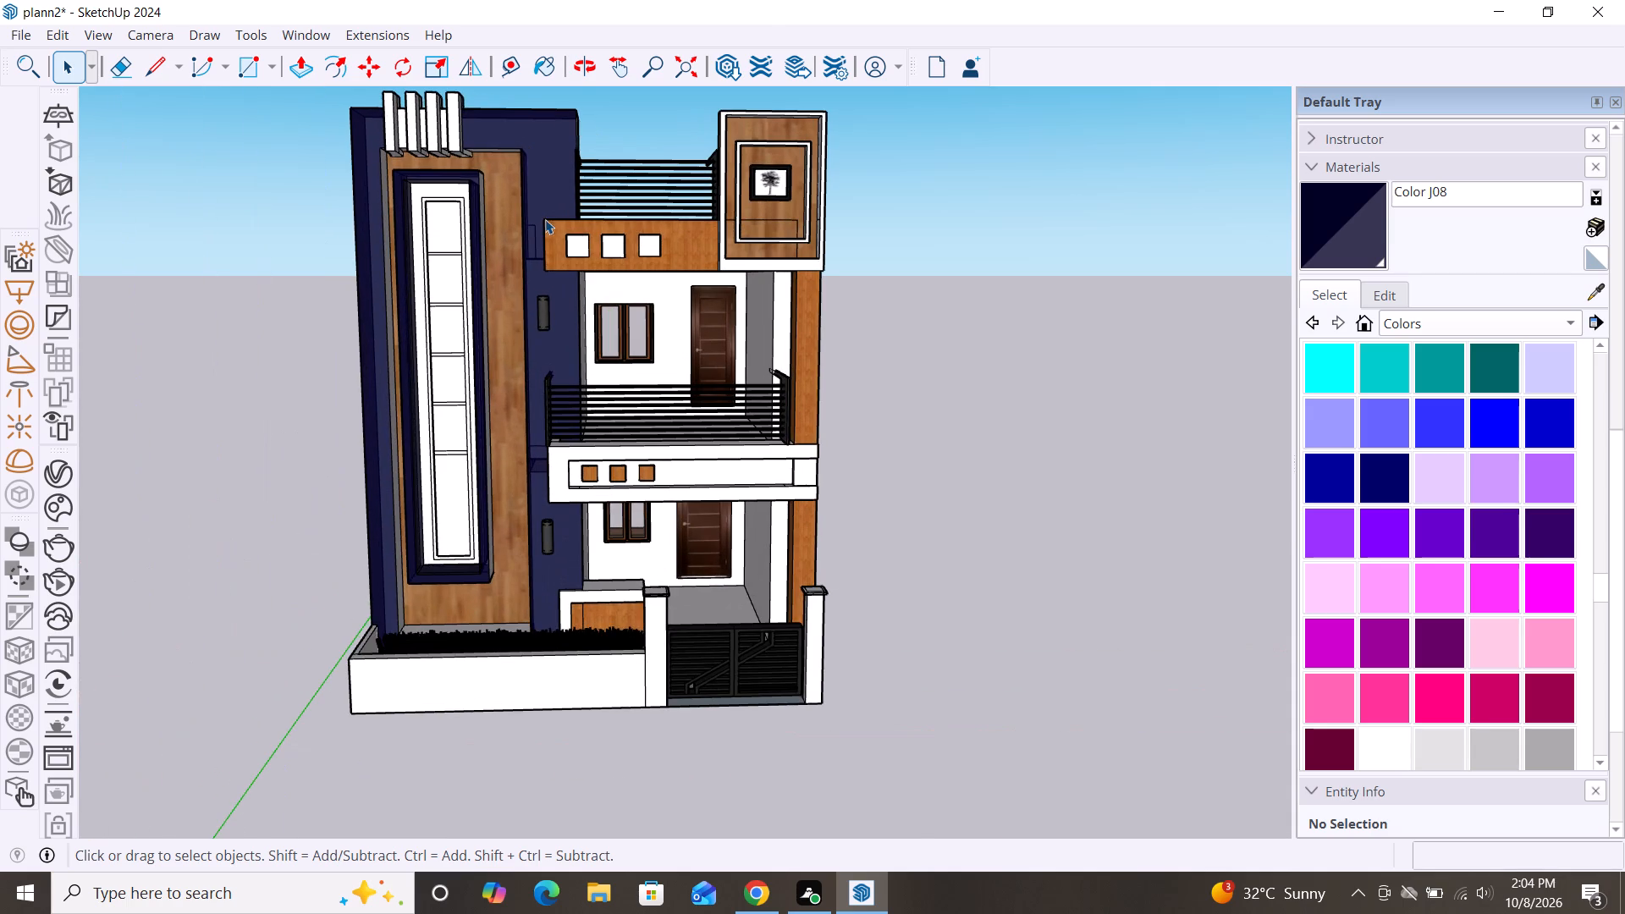
pyautogui.scroll(3, 545, 219)
pyautogui.scroll(-5, 506, 190)
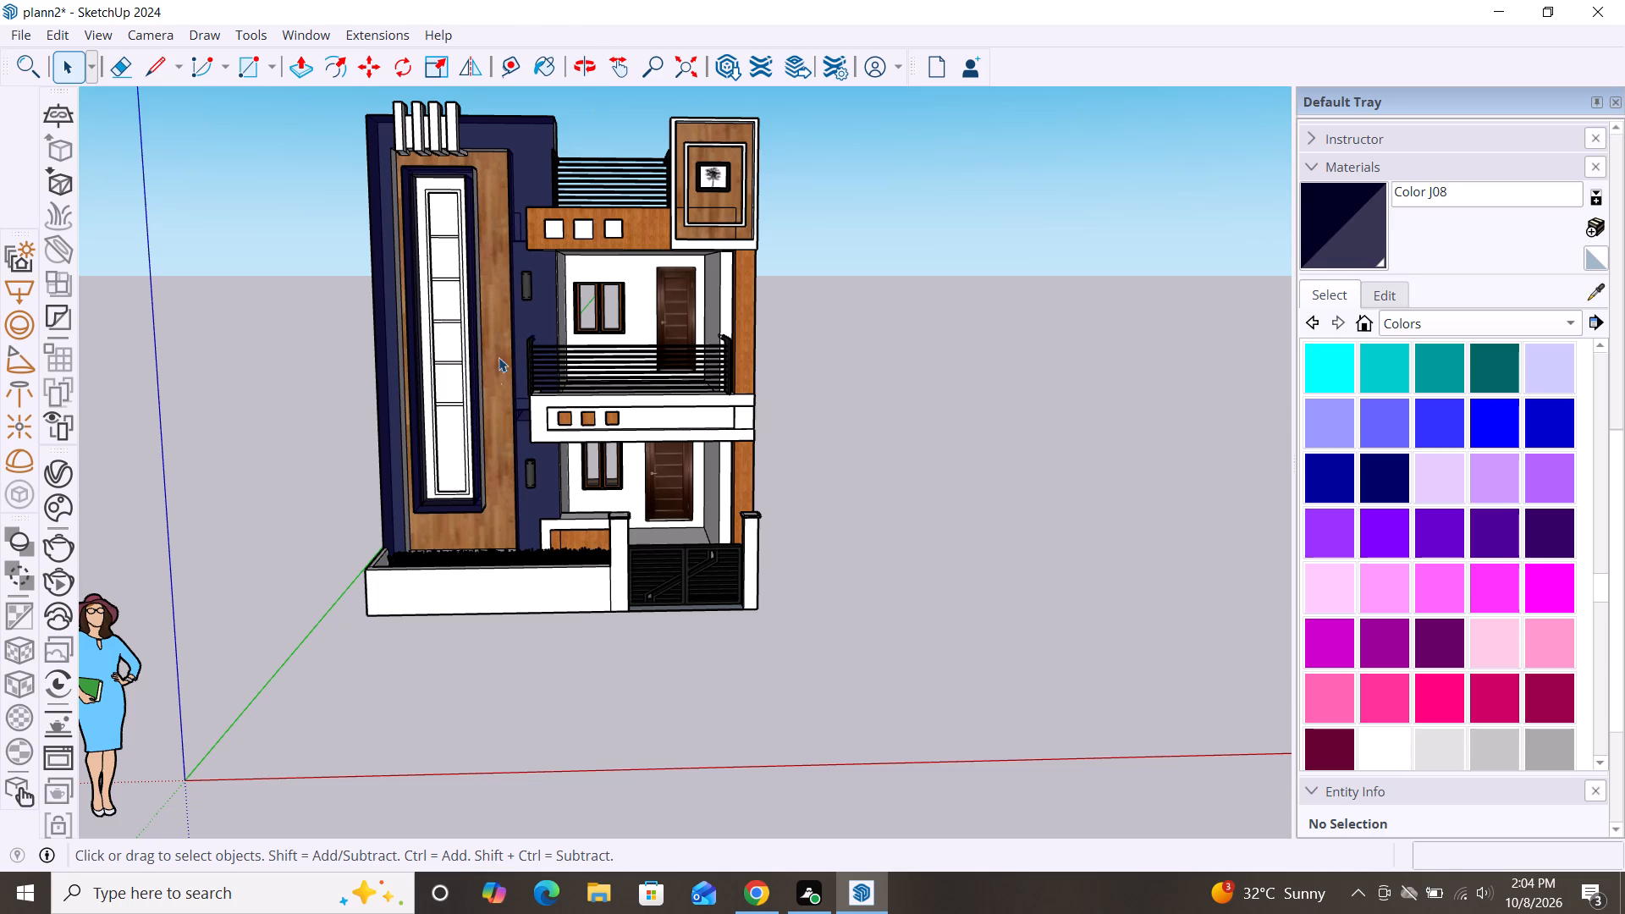
pyautogui.scroll(-2, 493, 345)
pyautogui.scroll(-1, 366, 209)
pyautogui.moveTo(697, 338); pyautogui.dragTo(761, 322, button='middle')
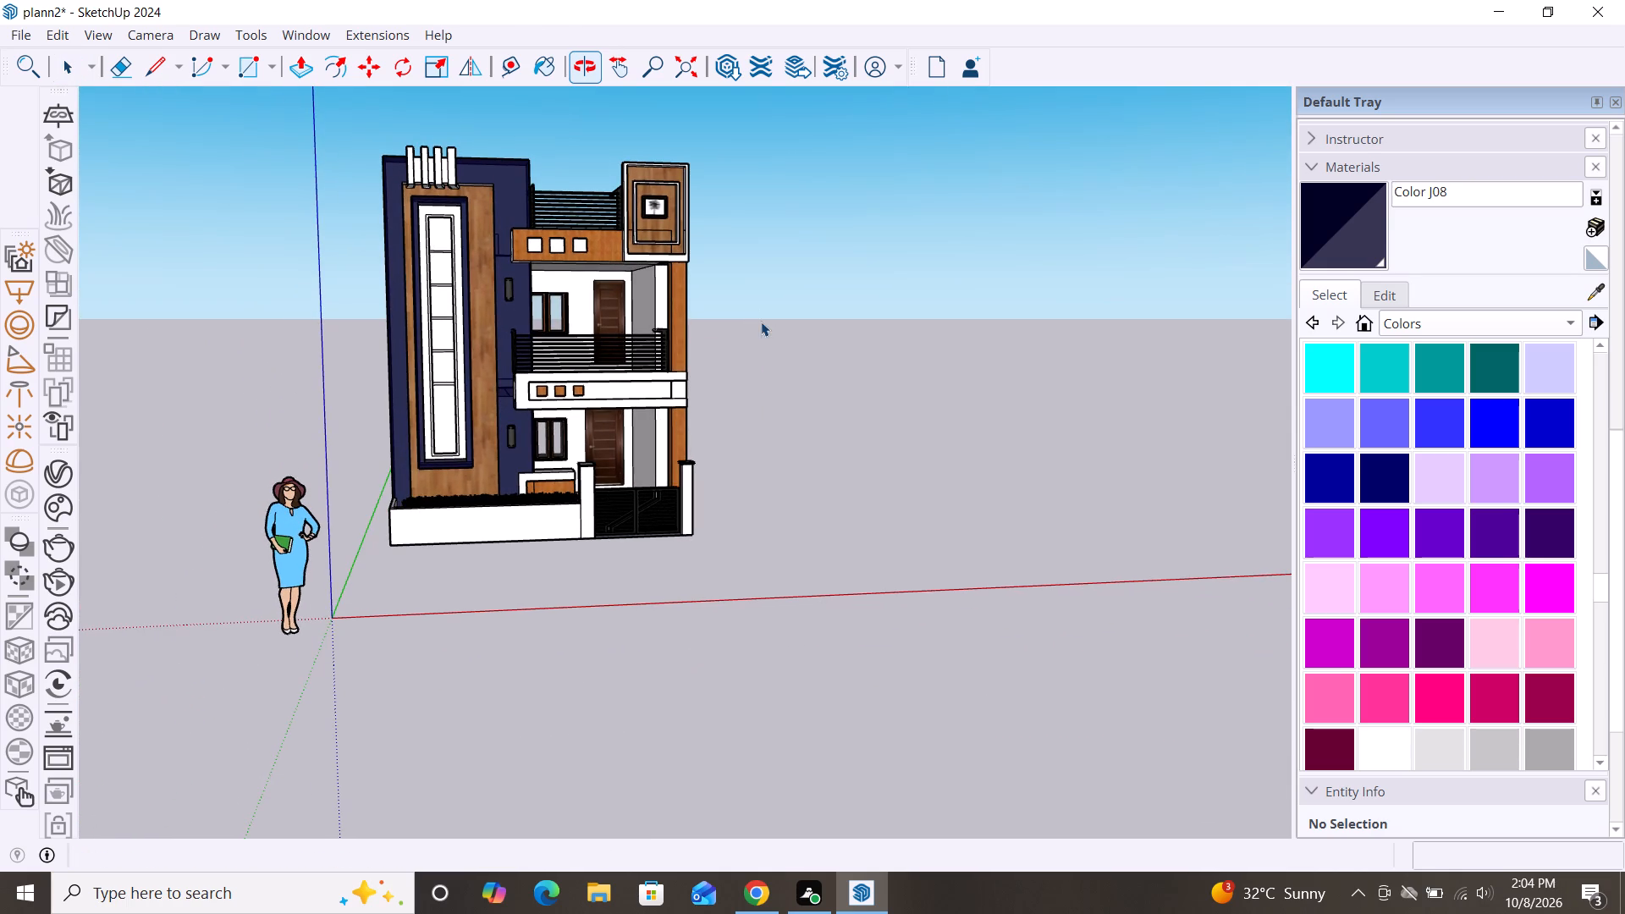
pyautogui.scroll(8, 515, 287)
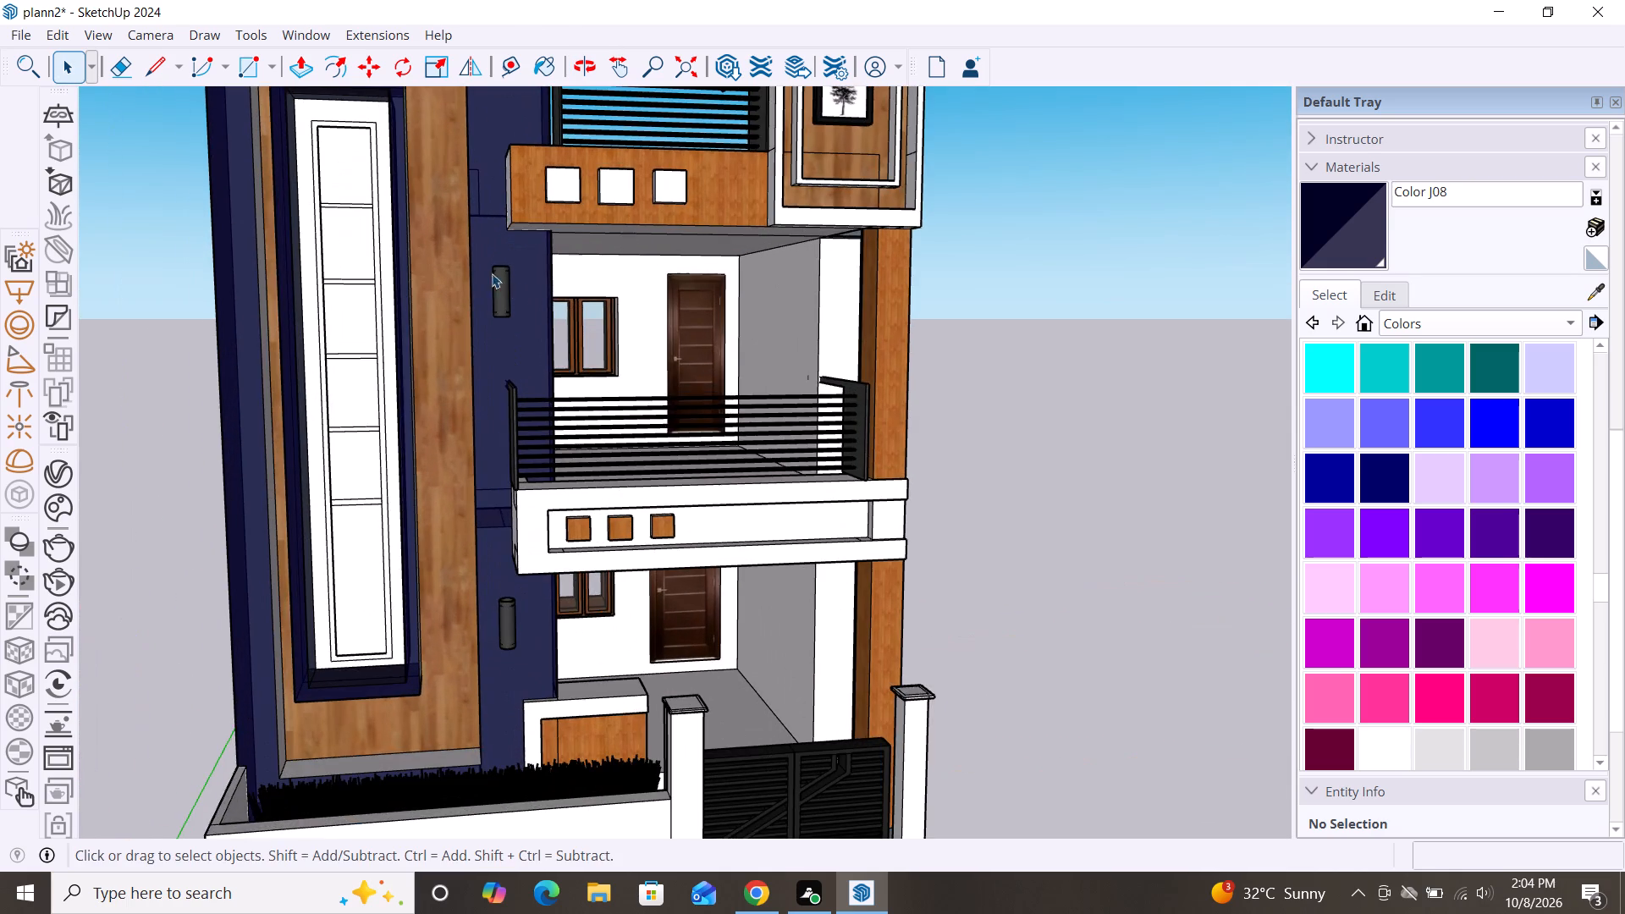
pyautogui.scroll(-7, 470, 243)
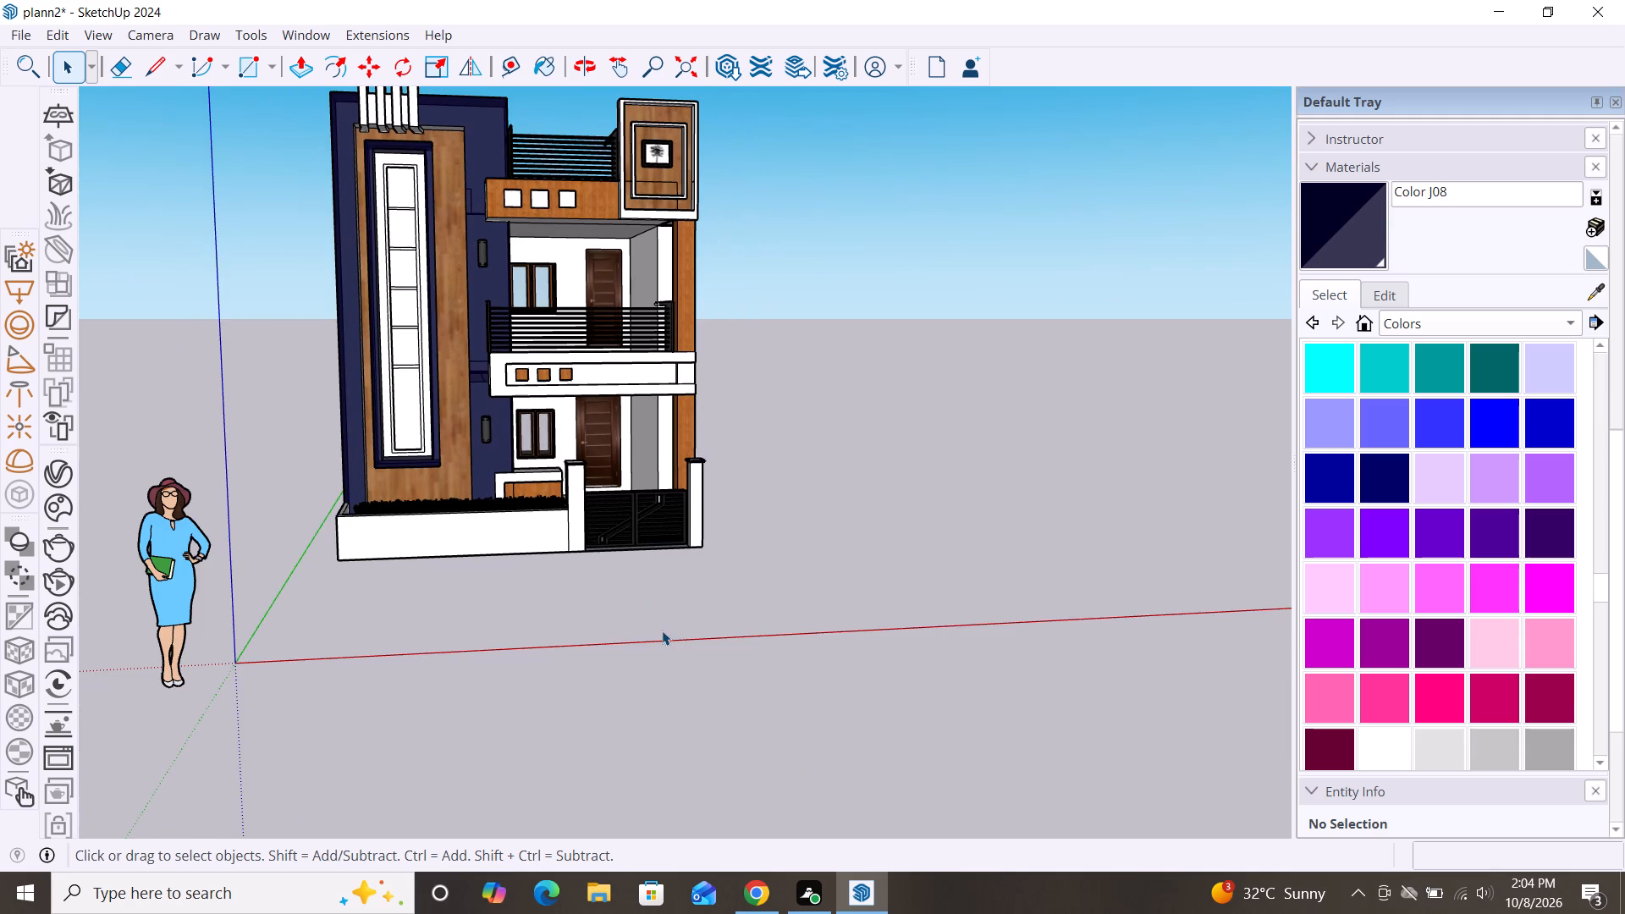
pyautogui.moveTo(678, 559); pyautogui.dragTo(661, 510, button='middle')
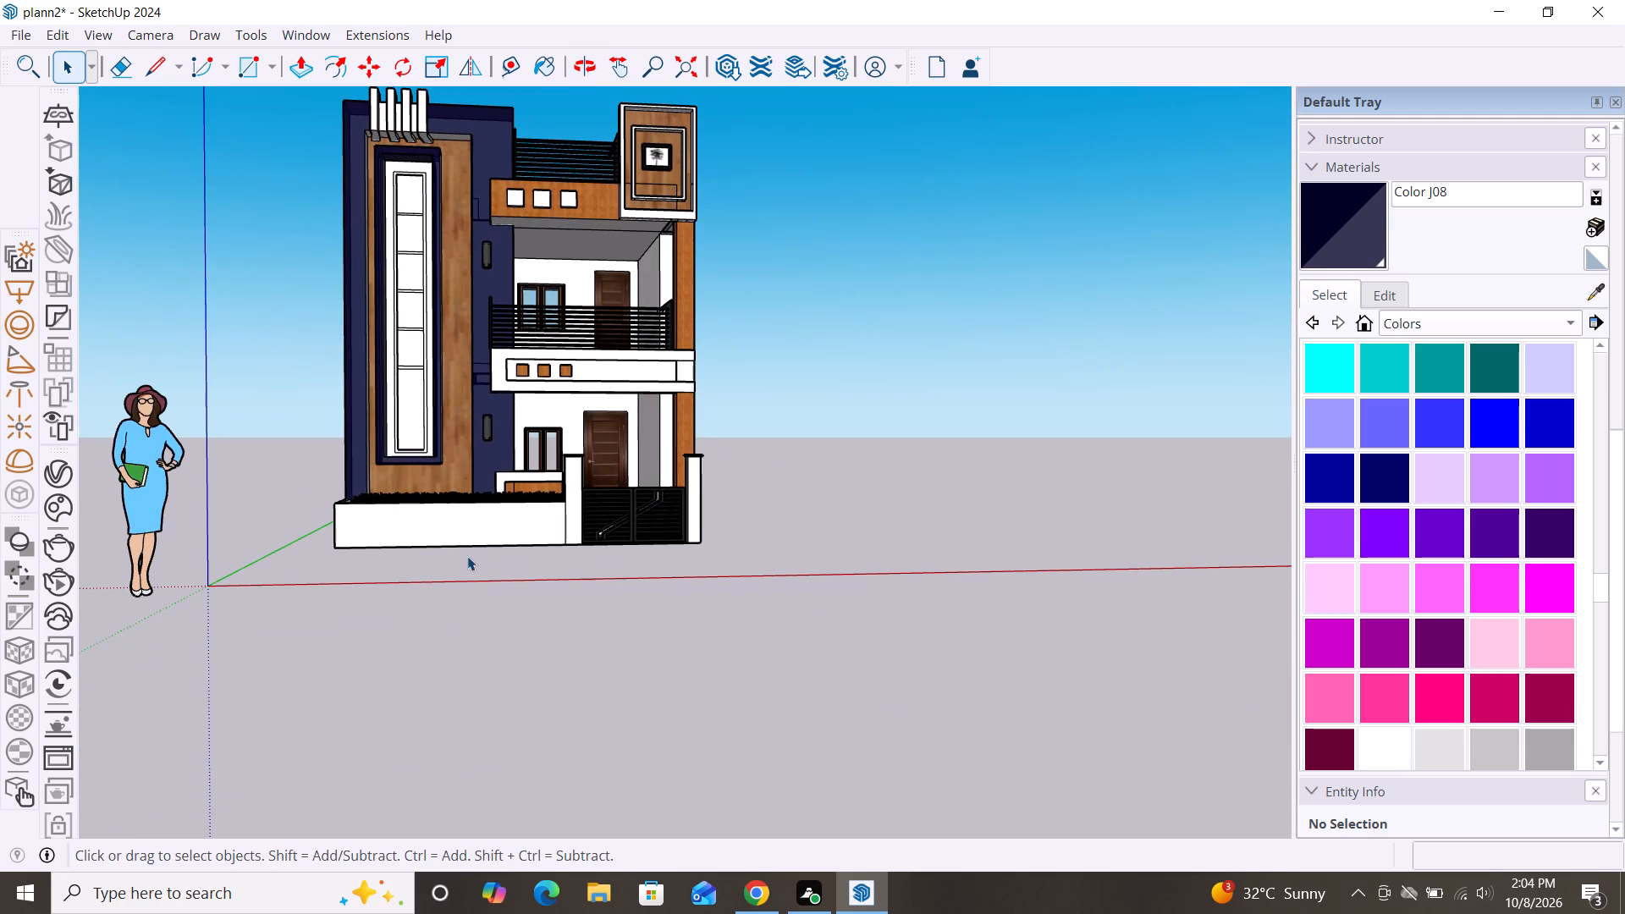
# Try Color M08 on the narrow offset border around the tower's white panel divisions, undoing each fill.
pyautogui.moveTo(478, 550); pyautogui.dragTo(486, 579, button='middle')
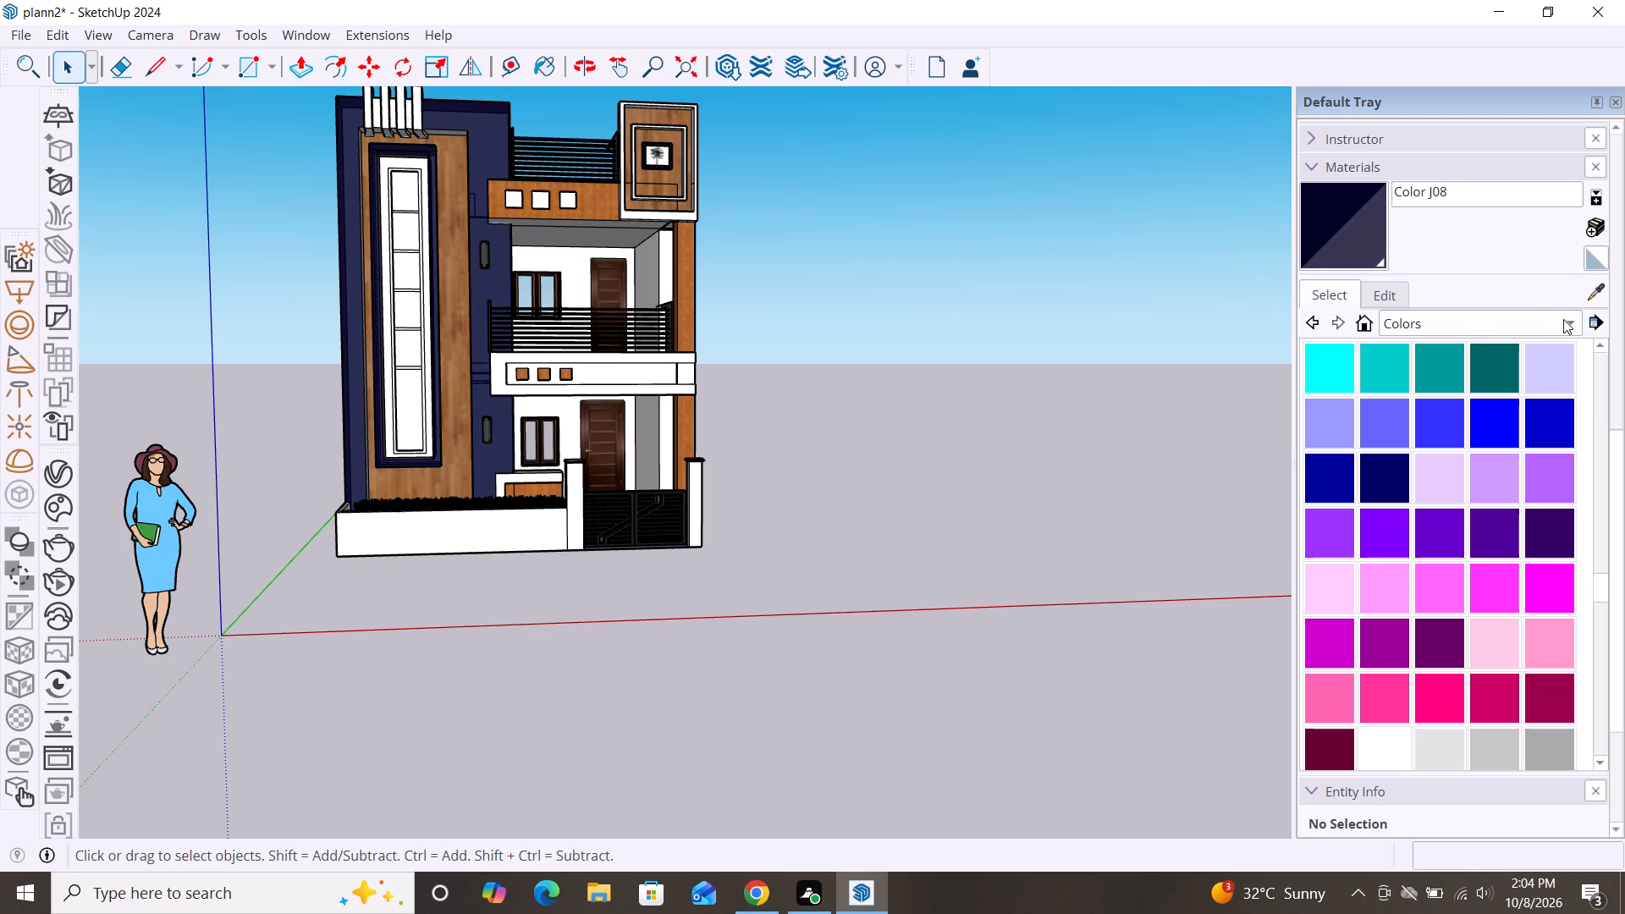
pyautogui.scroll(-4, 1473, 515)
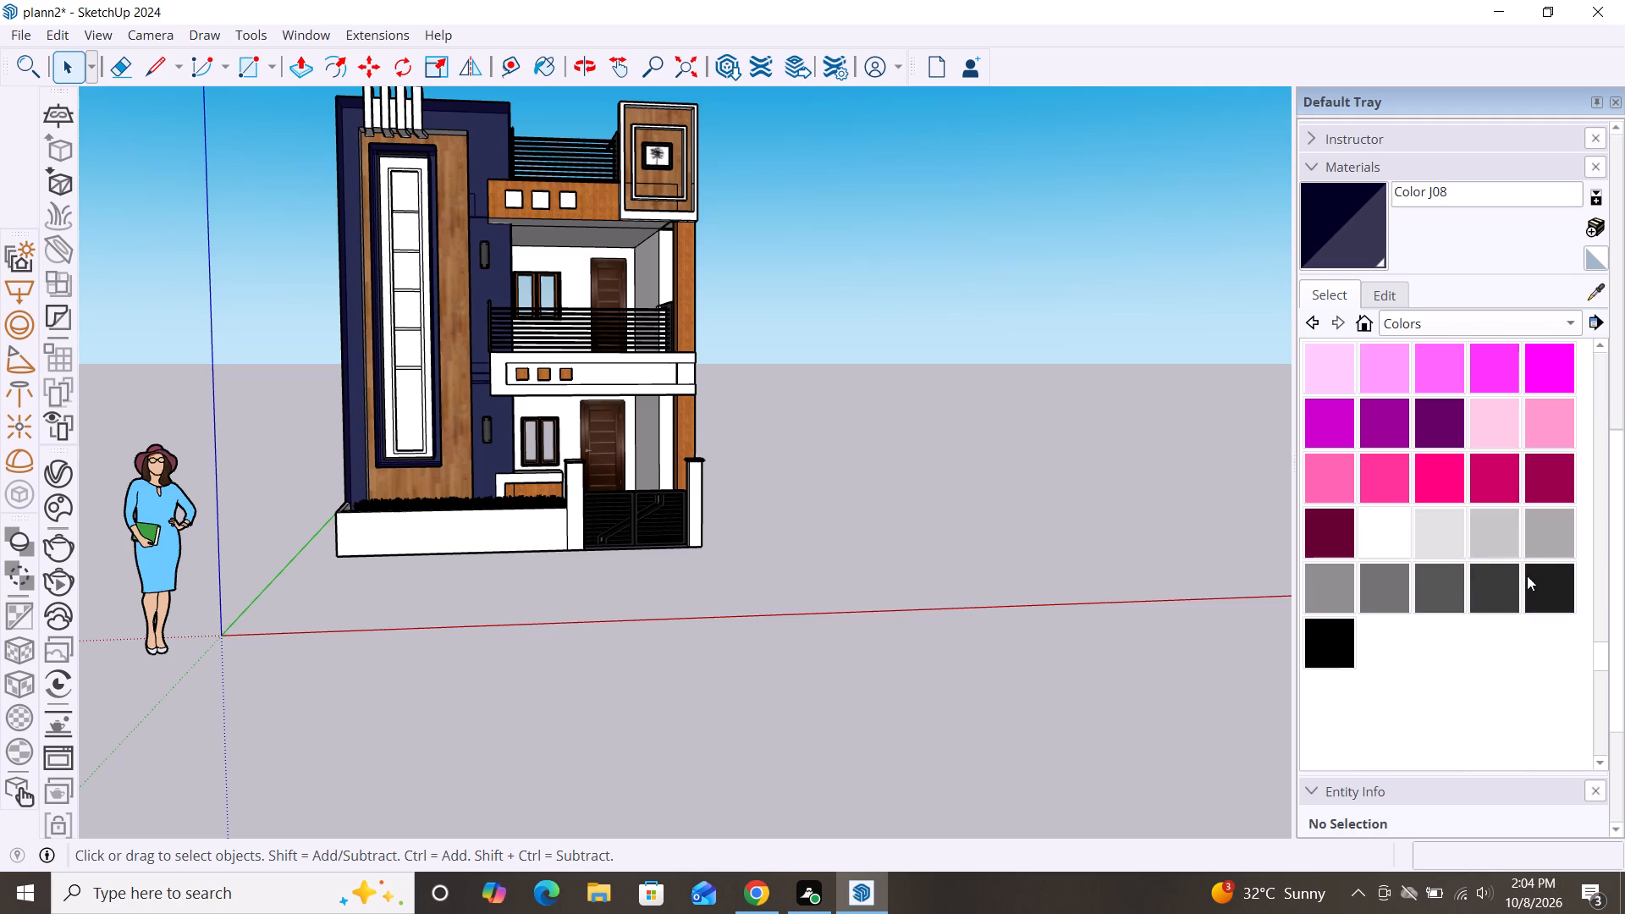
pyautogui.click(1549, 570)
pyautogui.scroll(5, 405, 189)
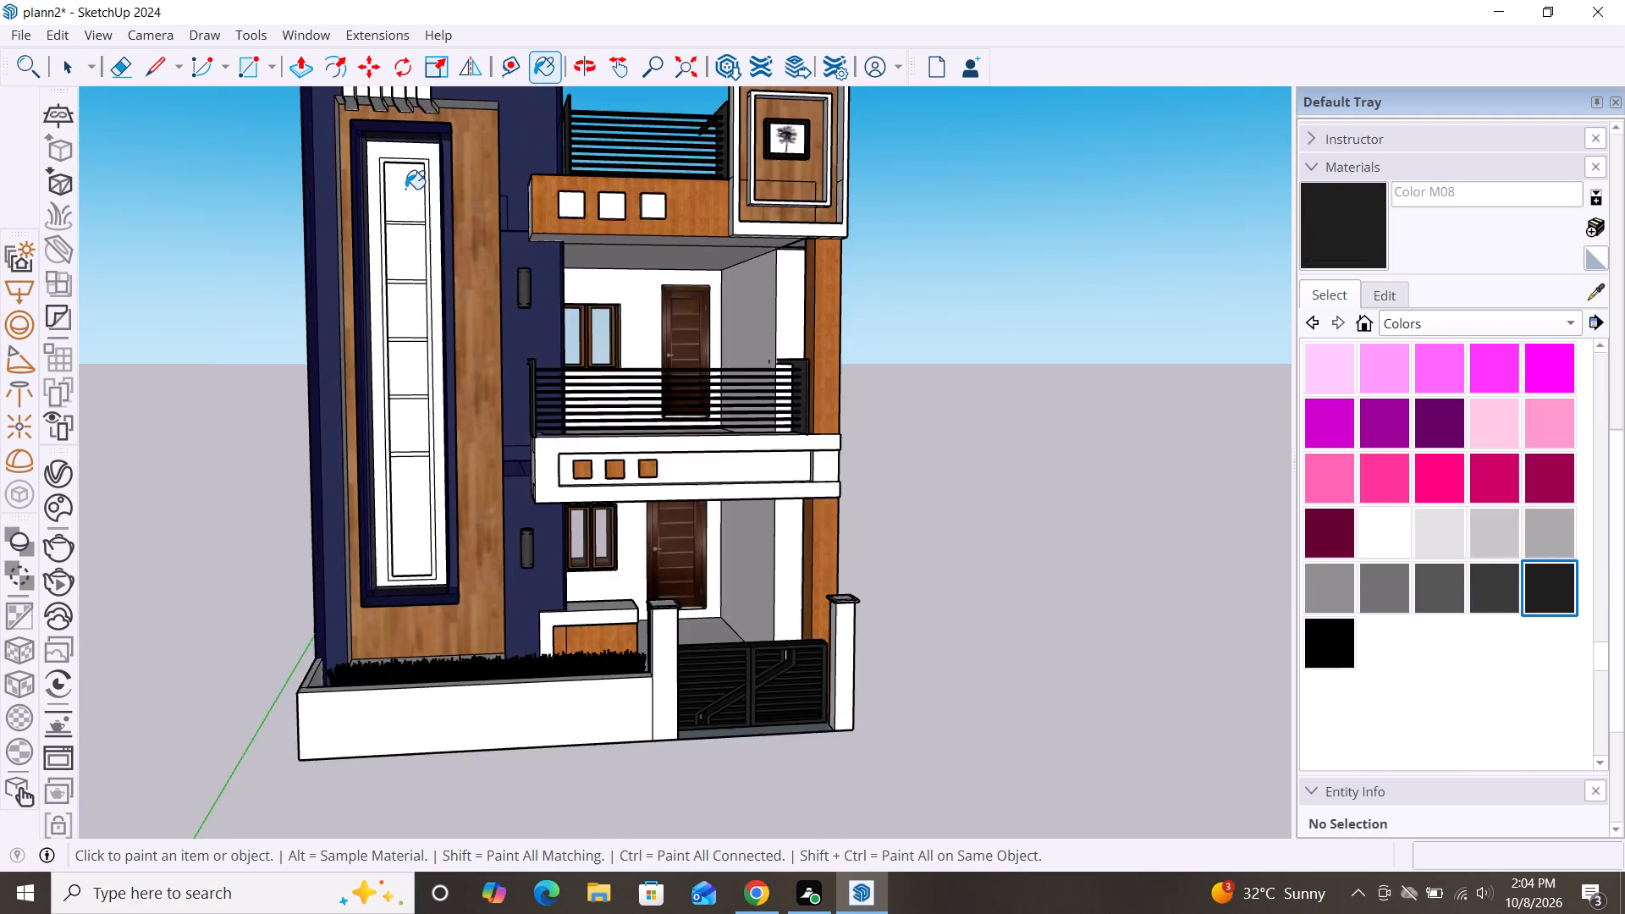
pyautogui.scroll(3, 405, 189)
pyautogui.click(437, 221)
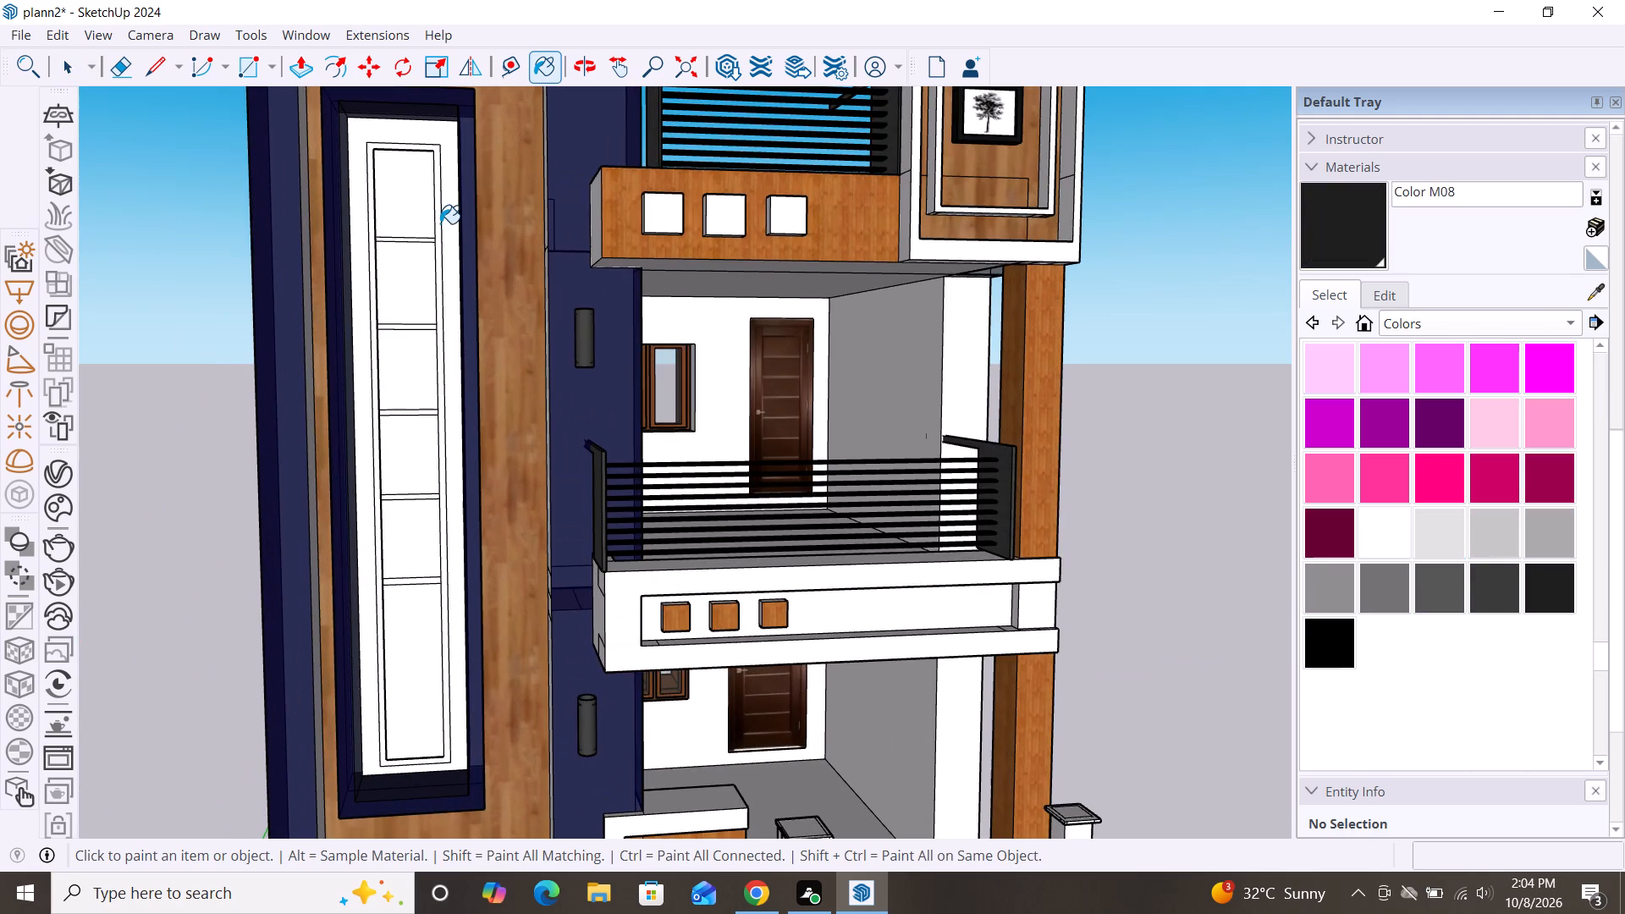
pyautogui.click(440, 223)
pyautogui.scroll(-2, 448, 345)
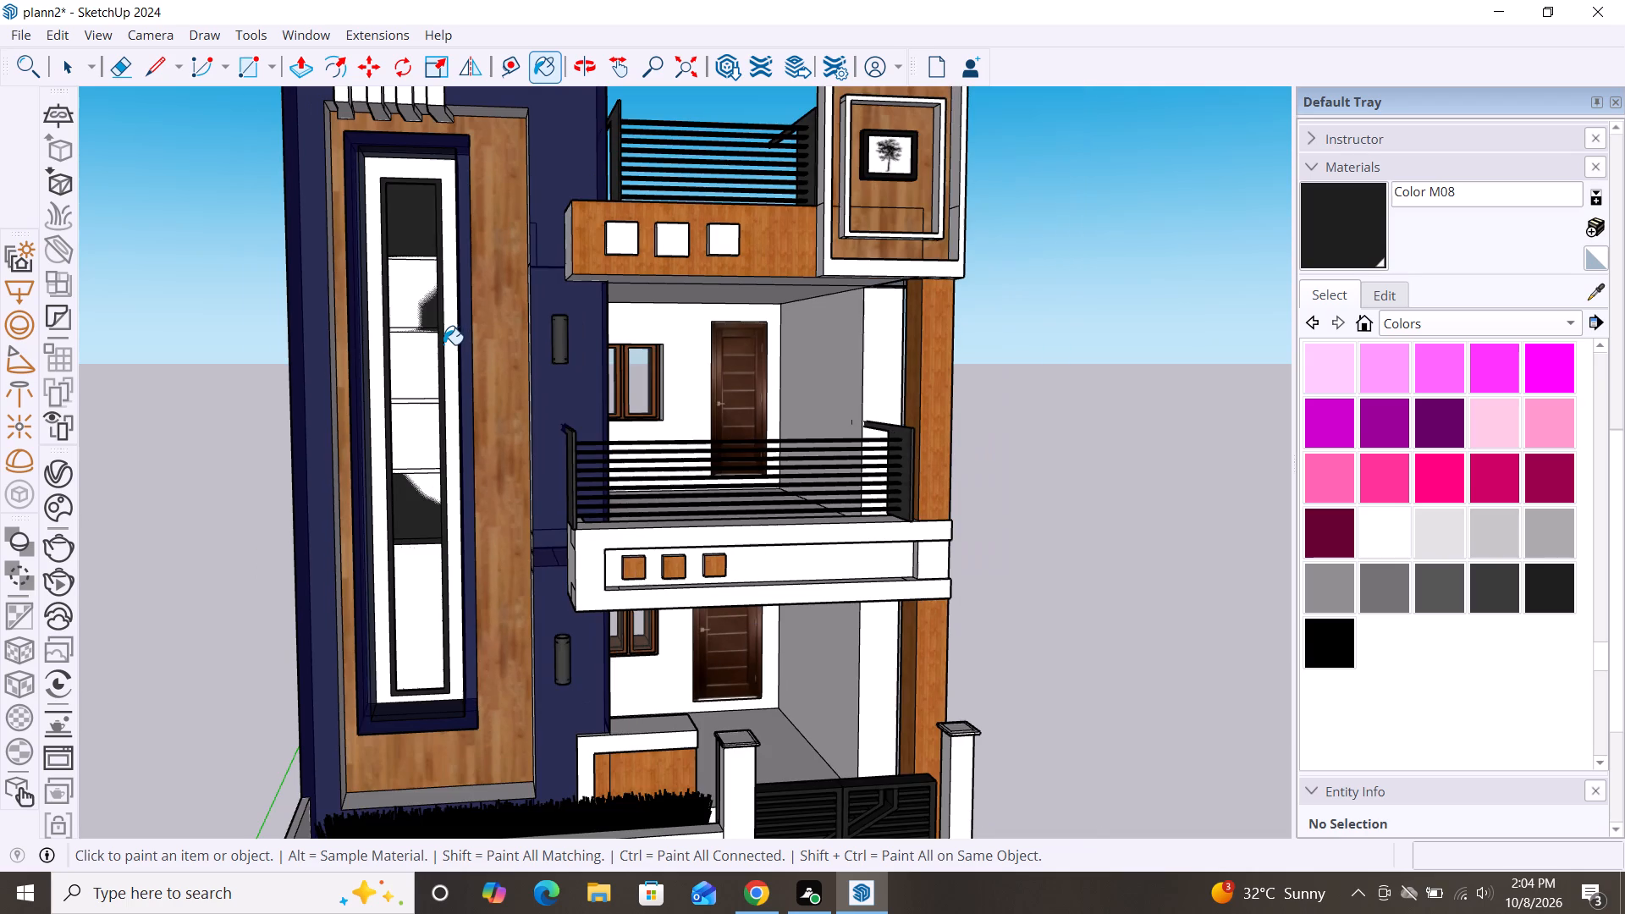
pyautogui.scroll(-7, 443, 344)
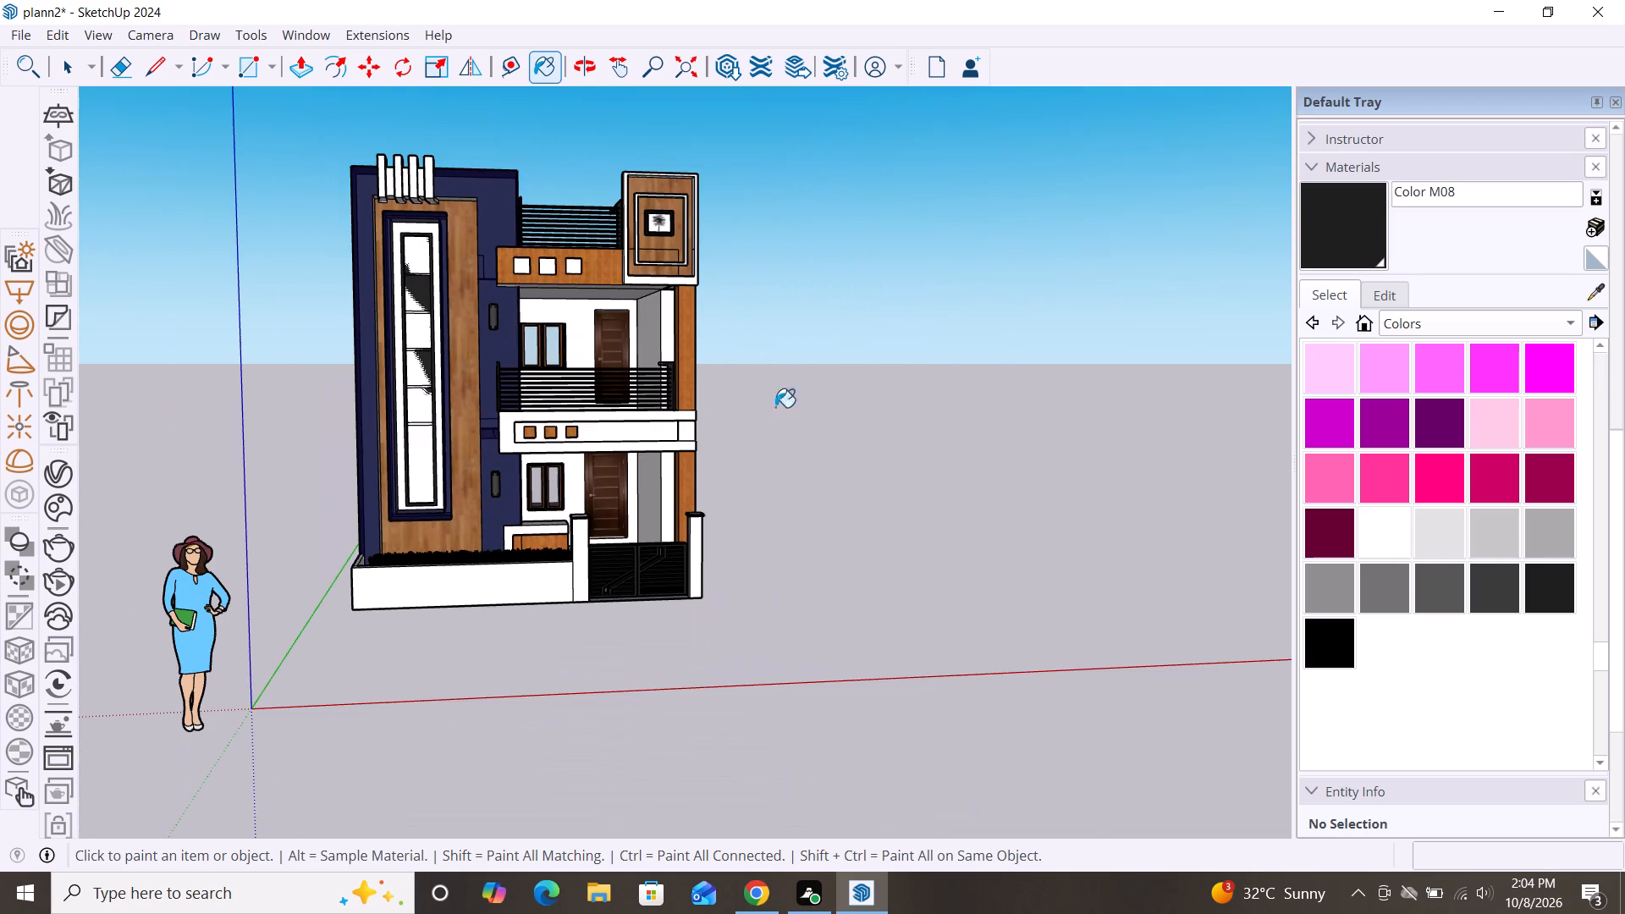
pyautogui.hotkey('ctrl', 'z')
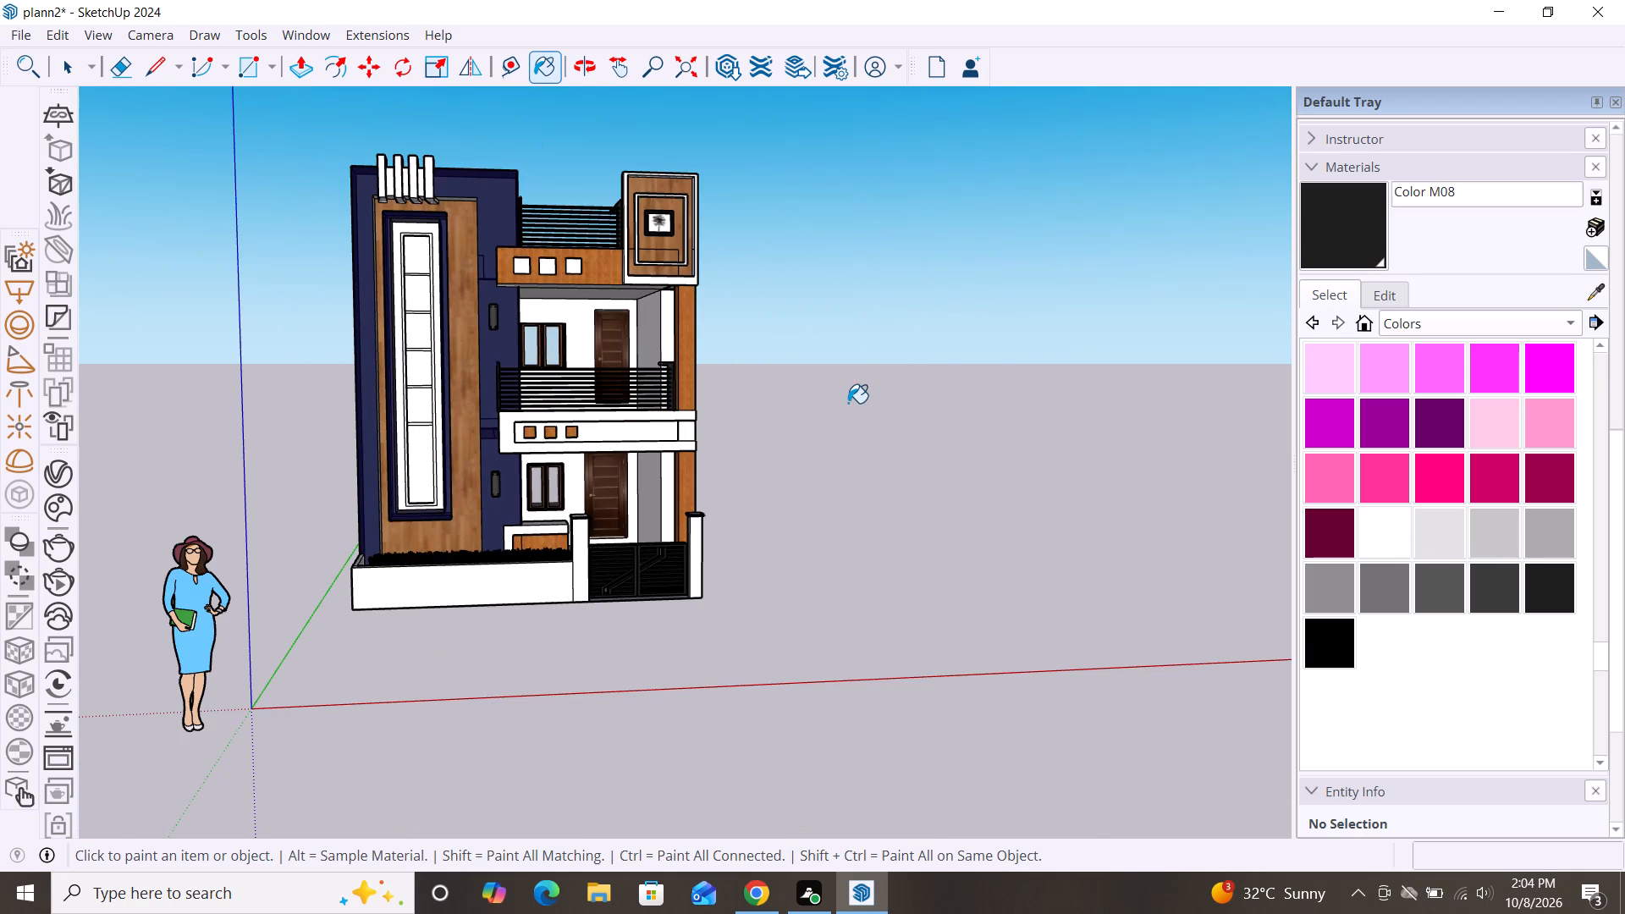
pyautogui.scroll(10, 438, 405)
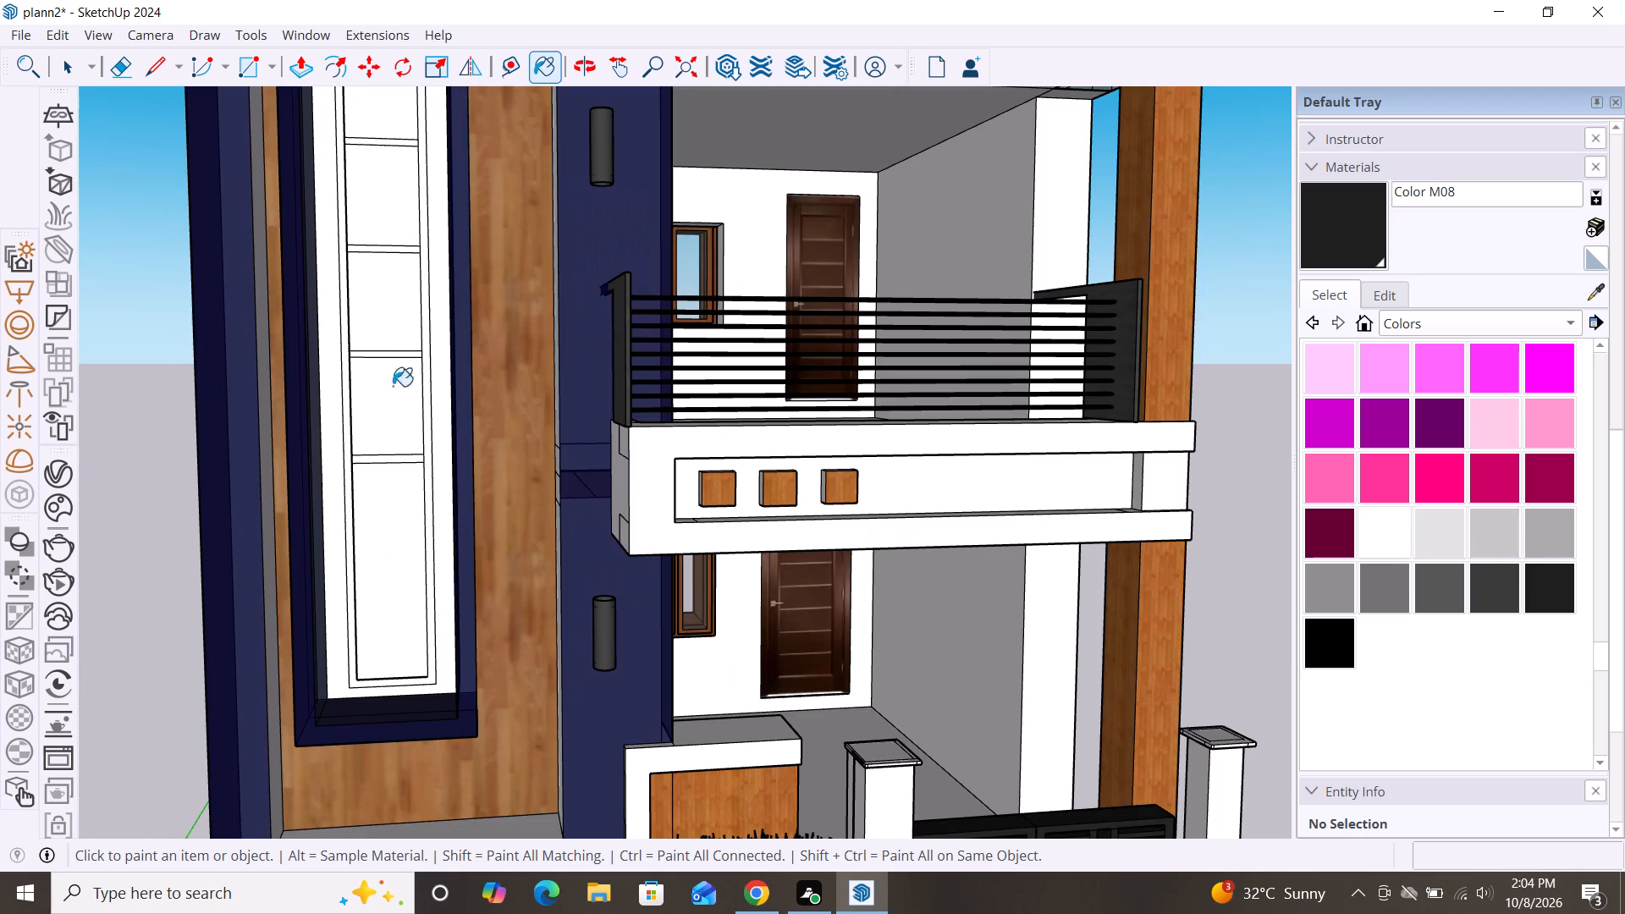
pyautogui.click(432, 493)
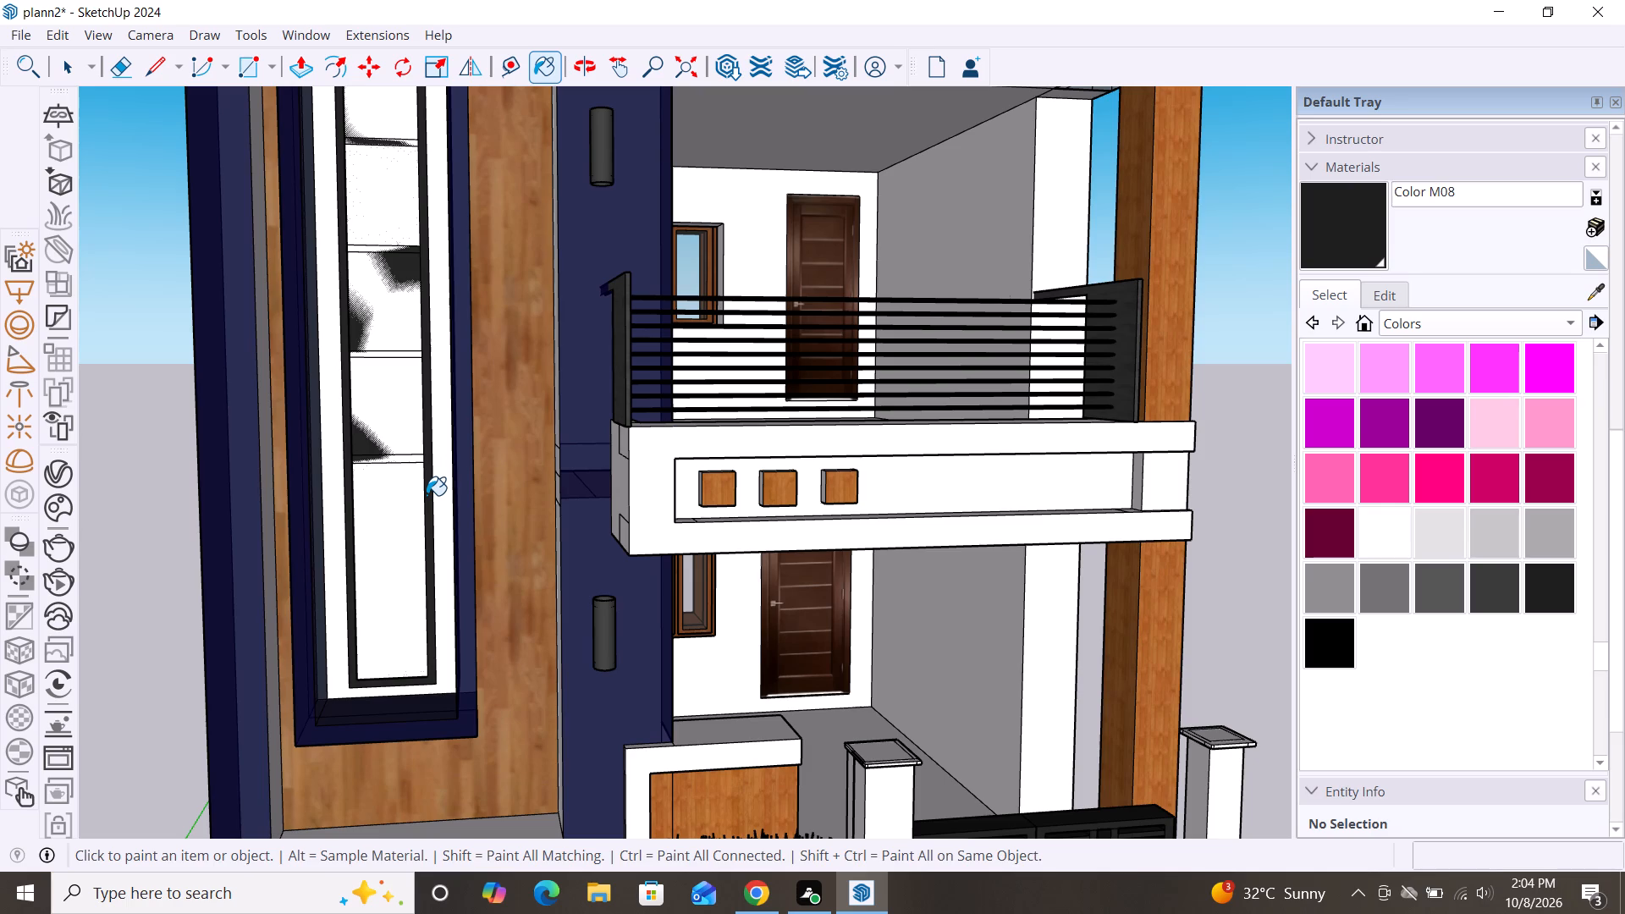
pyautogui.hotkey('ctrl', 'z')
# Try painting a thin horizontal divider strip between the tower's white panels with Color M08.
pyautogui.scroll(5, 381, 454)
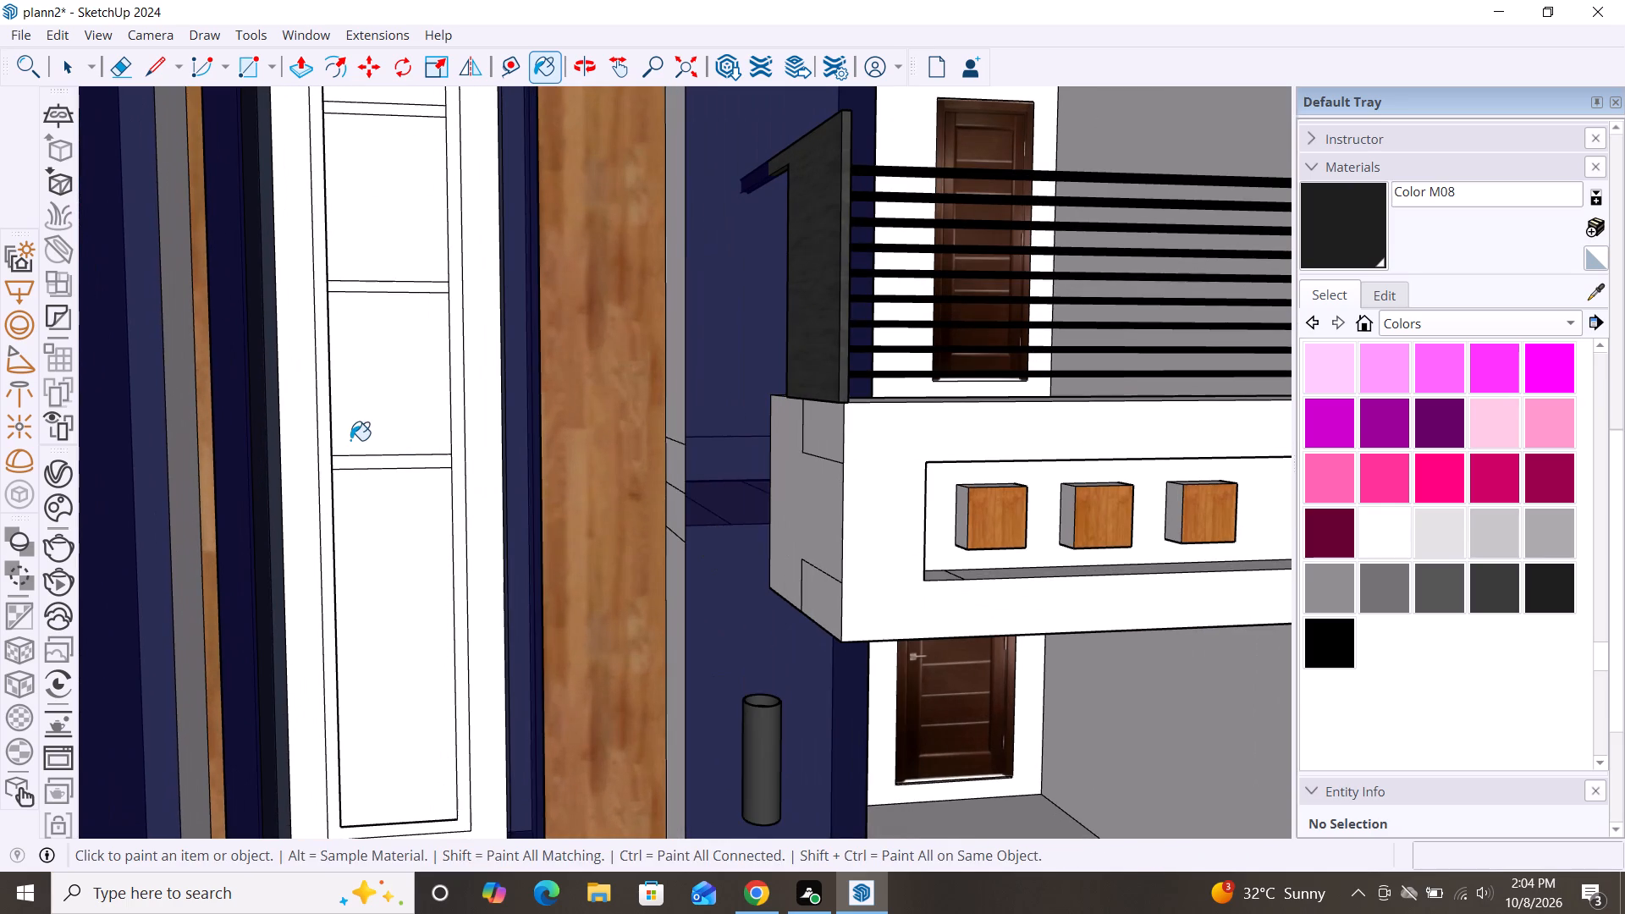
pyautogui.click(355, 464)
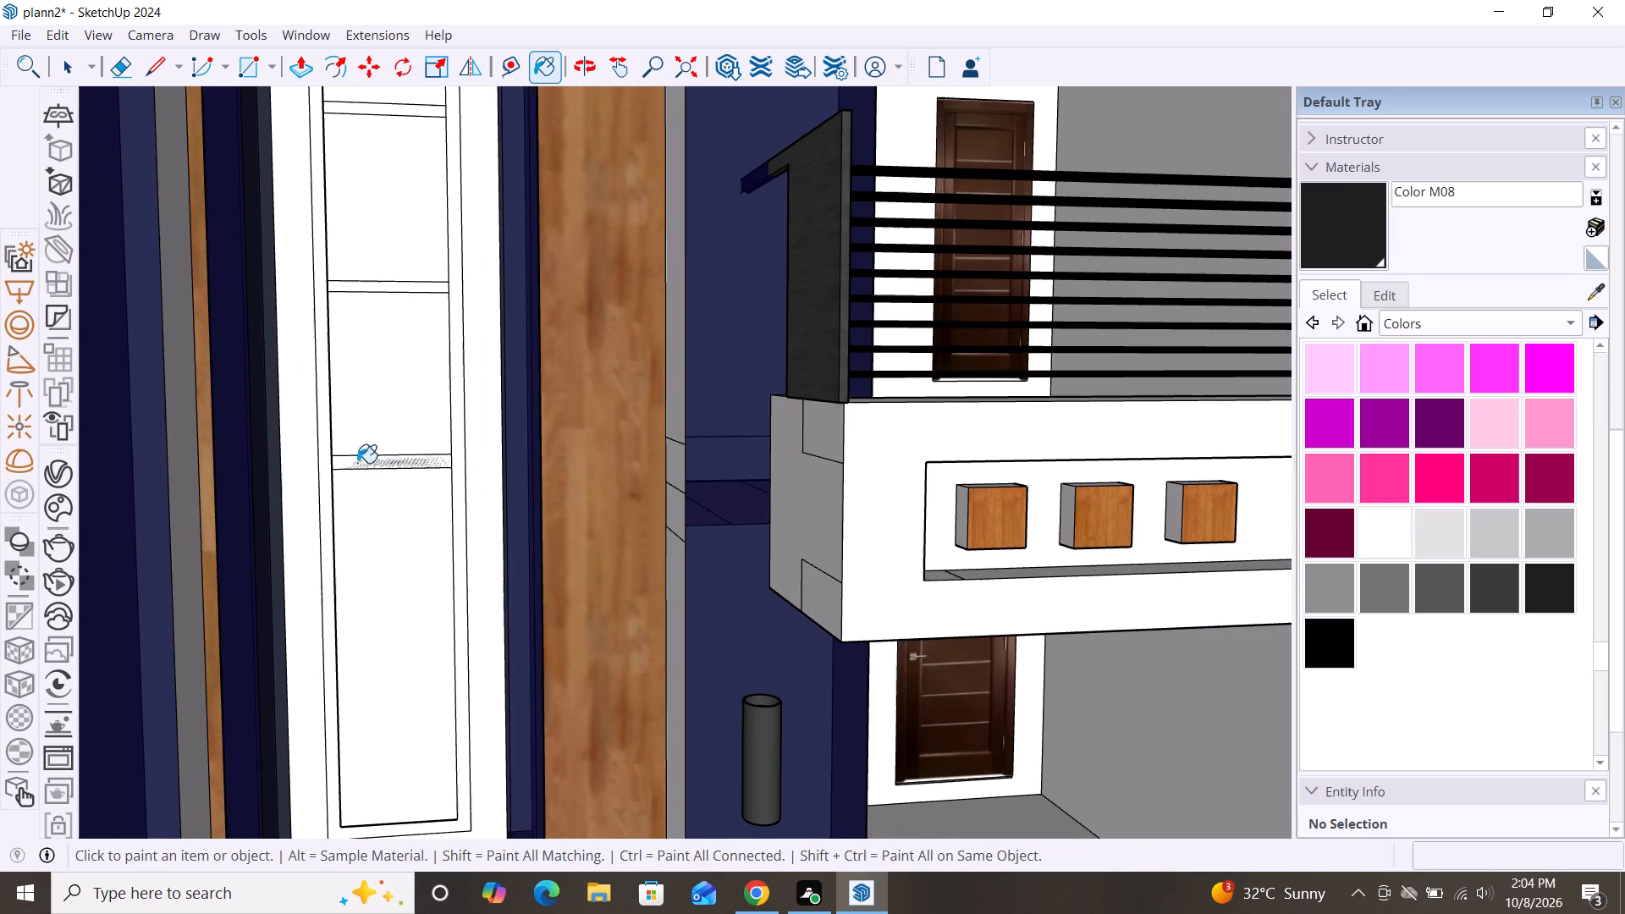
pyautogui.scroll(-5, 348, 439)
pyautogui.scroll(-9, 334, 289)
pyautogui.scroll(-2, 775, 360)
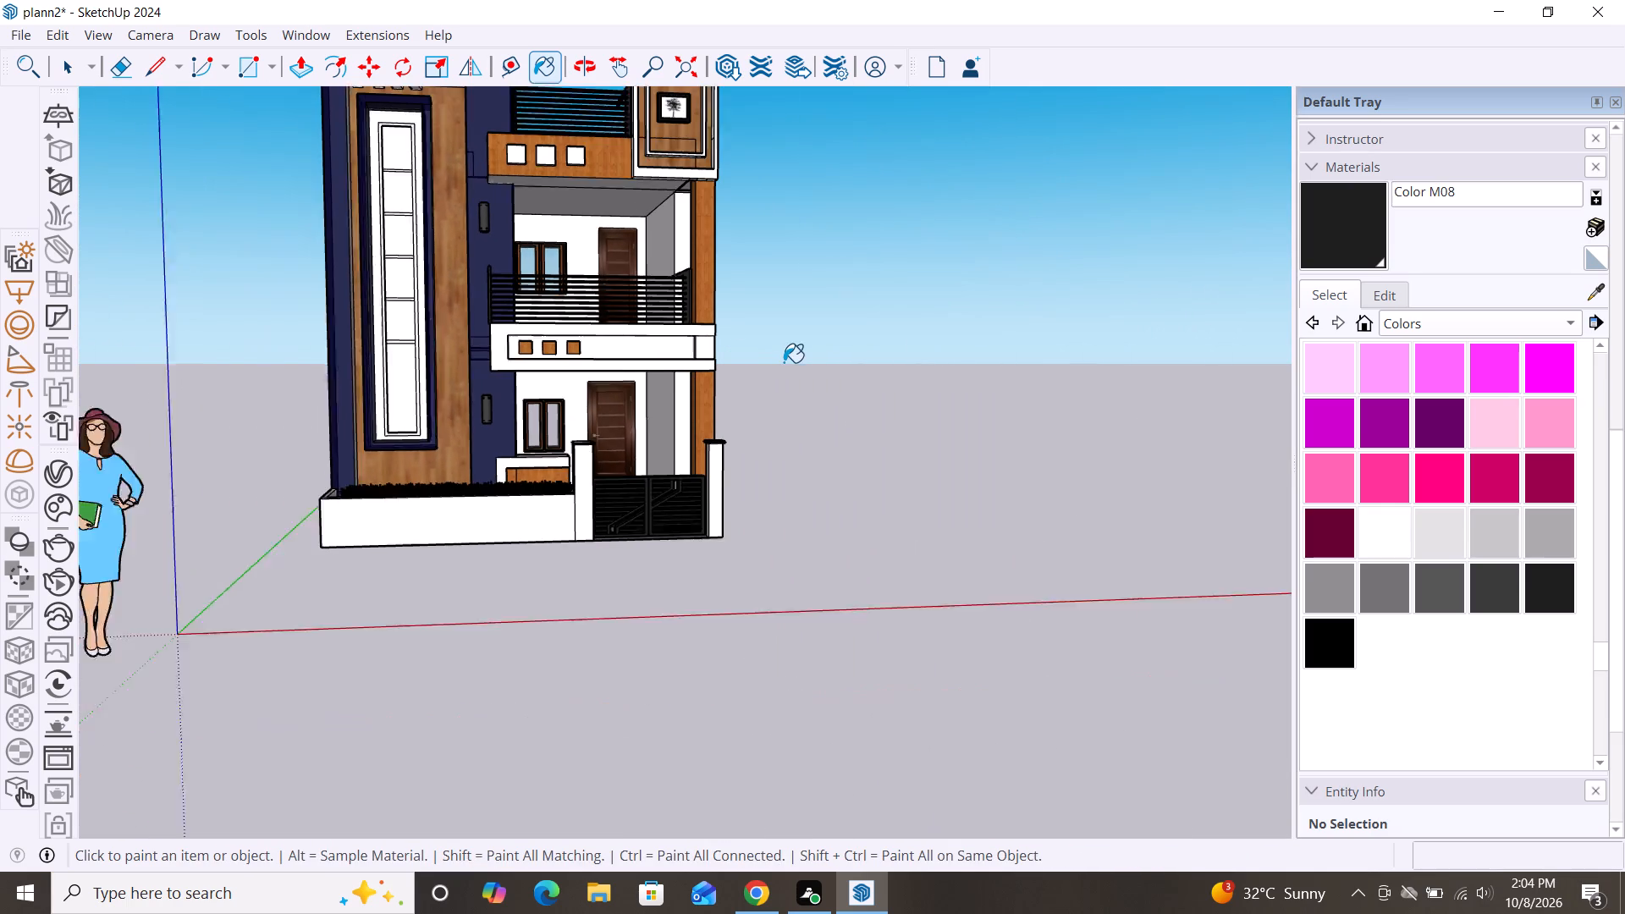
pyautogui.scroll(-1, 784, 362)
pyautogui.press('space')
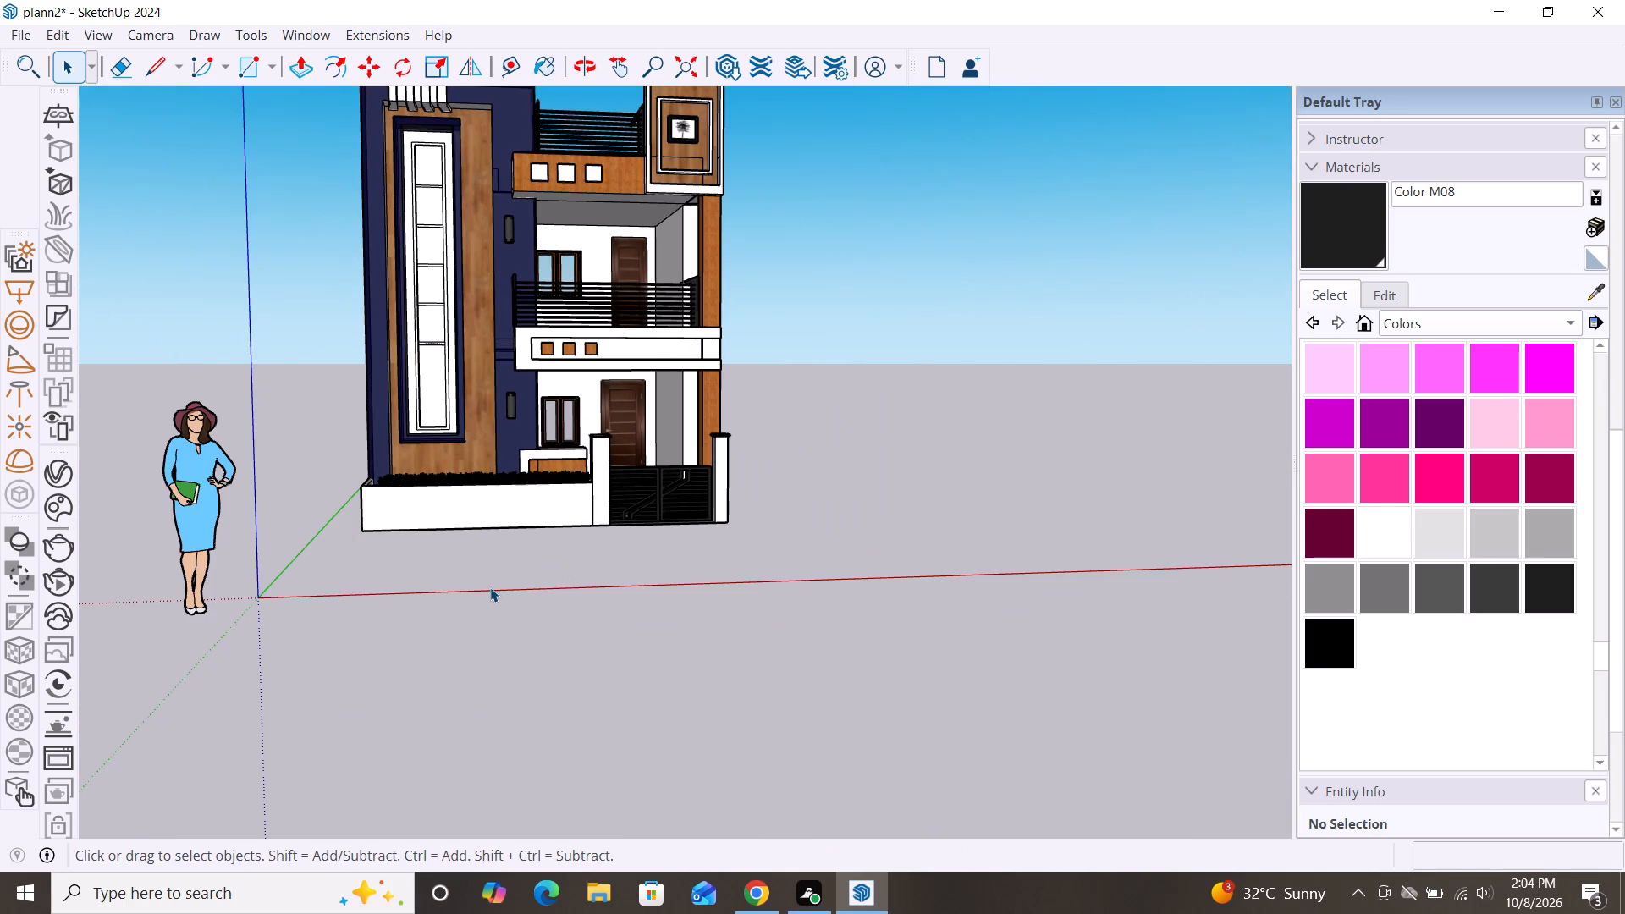
# Examine the side and rear elevations of the house, including the rear doors, windows and tower back.
pyautogui.keyDown('ctrl'); pyautogui.moveTo(405, 622); pyautogui.dragTo(901, 553, button='middle'); pyautogui.keyUp('ctrl')
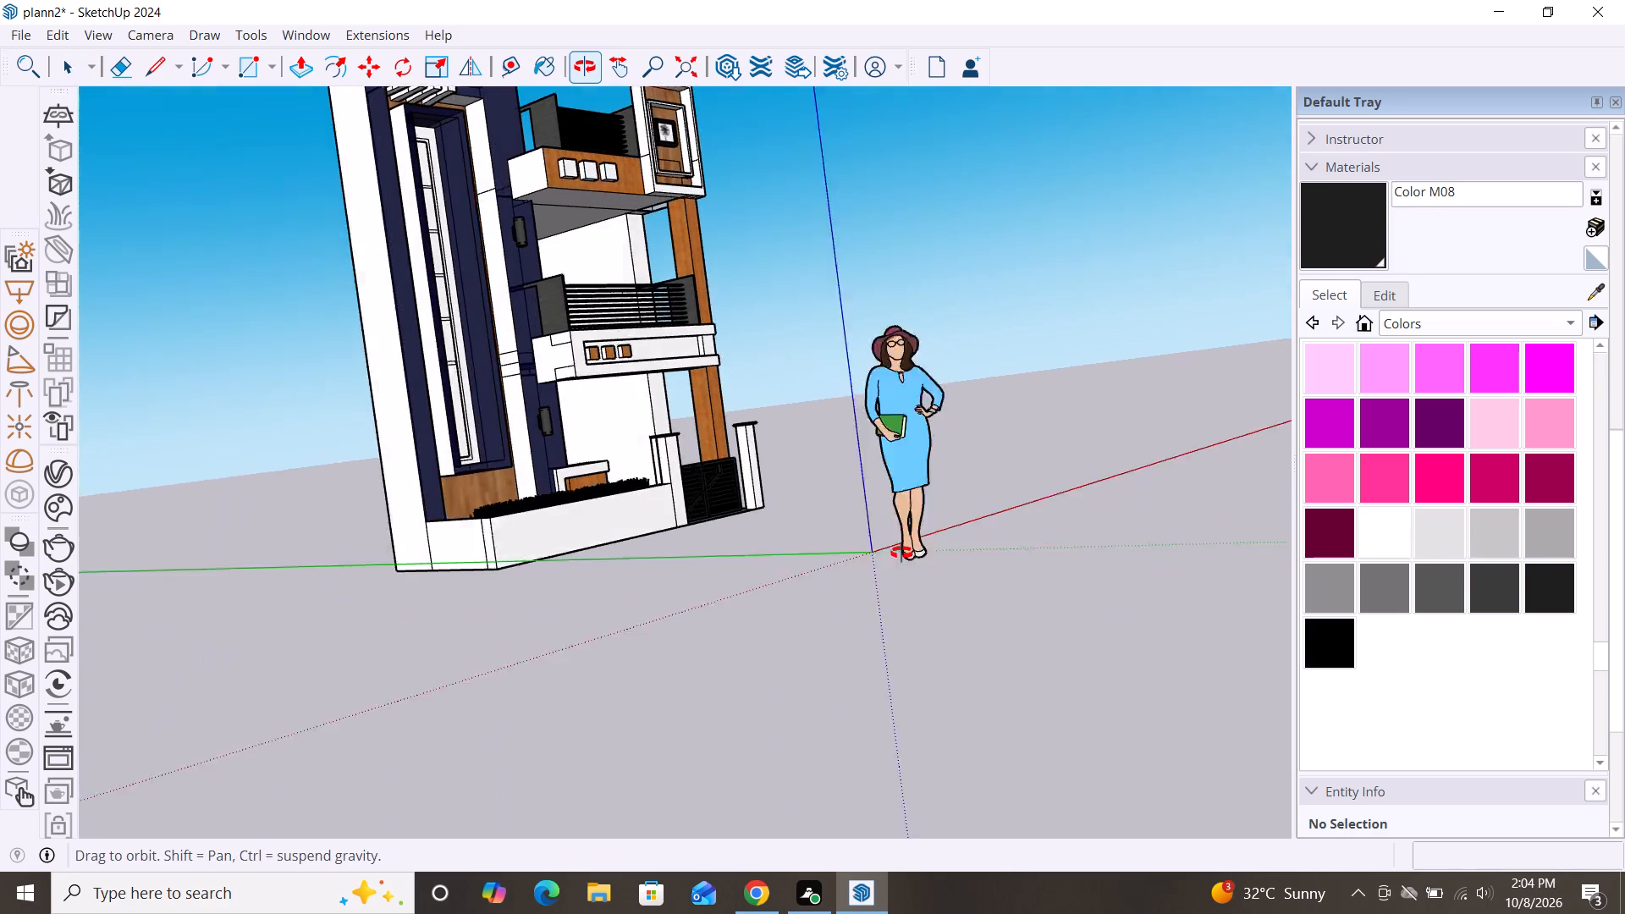
pyautogui.keyDown('ctrl'); pyautogui.moveTo(901, 553); pyautogui.dragTo(908, 548, button='middle'); pyautogui.keyUp('ctrl')
pyautogui.scroll(-2, 433, 300)
pyautogui.keyDown('alt'); pyautogui.moveTo(467, 427); pyautogui.dragTo(481, 526, button='middle'); pyautogui.keyUp('alt')
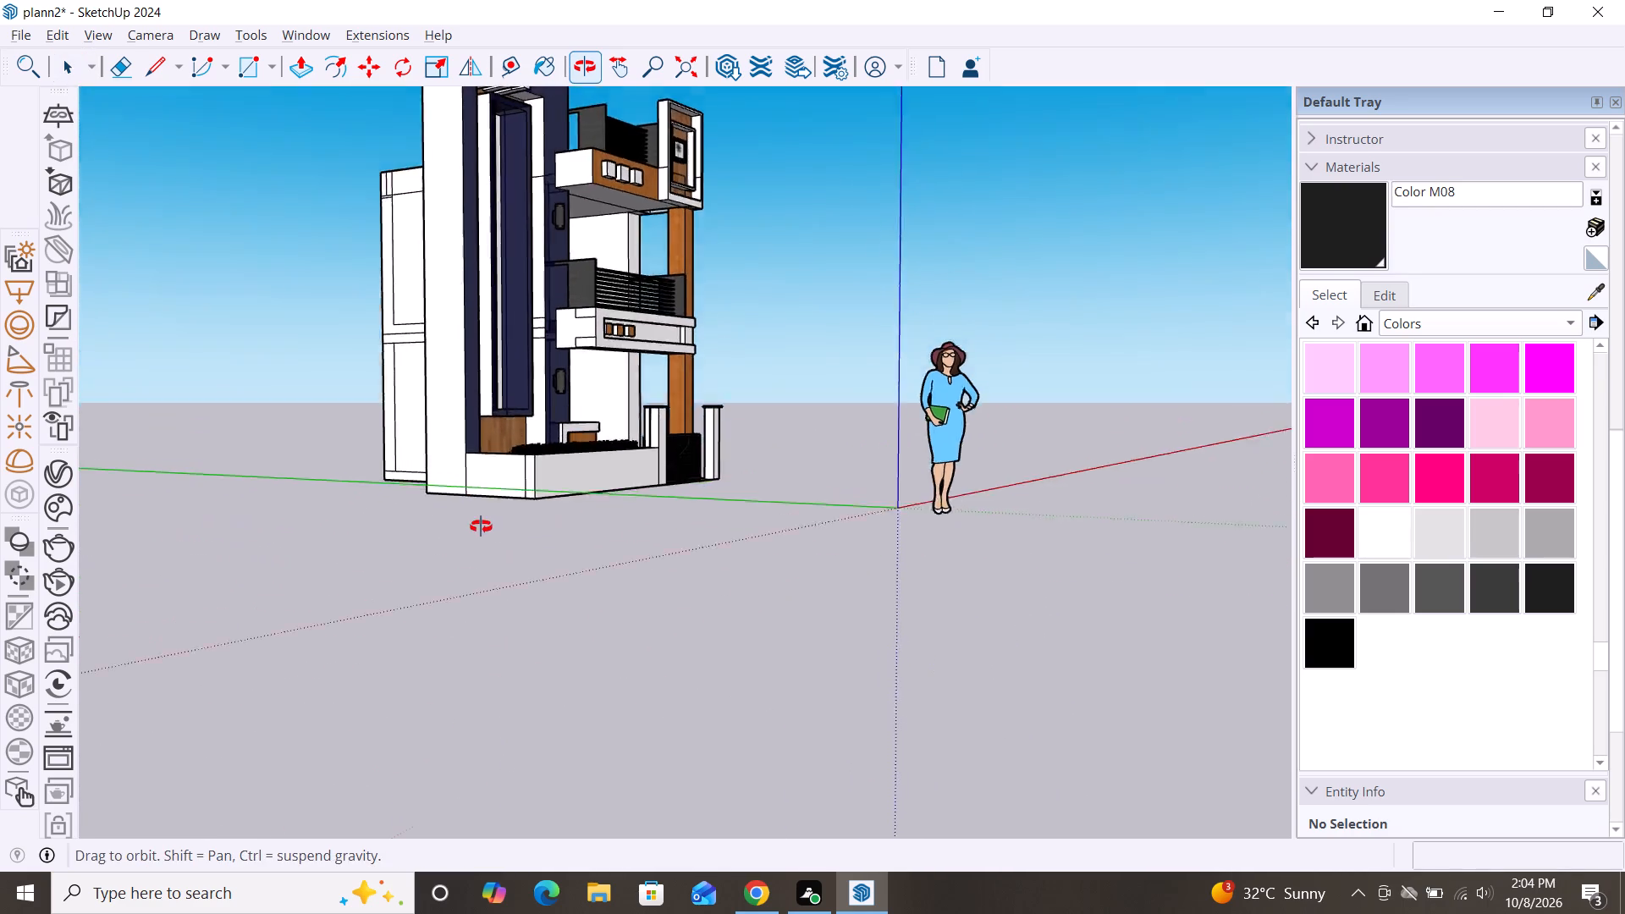
pyautogui.keyDown('alt'); pyautogui.moveTo(481, 526); pyautogui.dragTo(481, 548, button='middle'); pyautogui.keyUp('alt')
pyautogui.keyDown('alt'); pyautogui.moveTo(359, 575); pyautogui.dragTo(894, 409, button='middle'); pyautogui.keyUp('alt')
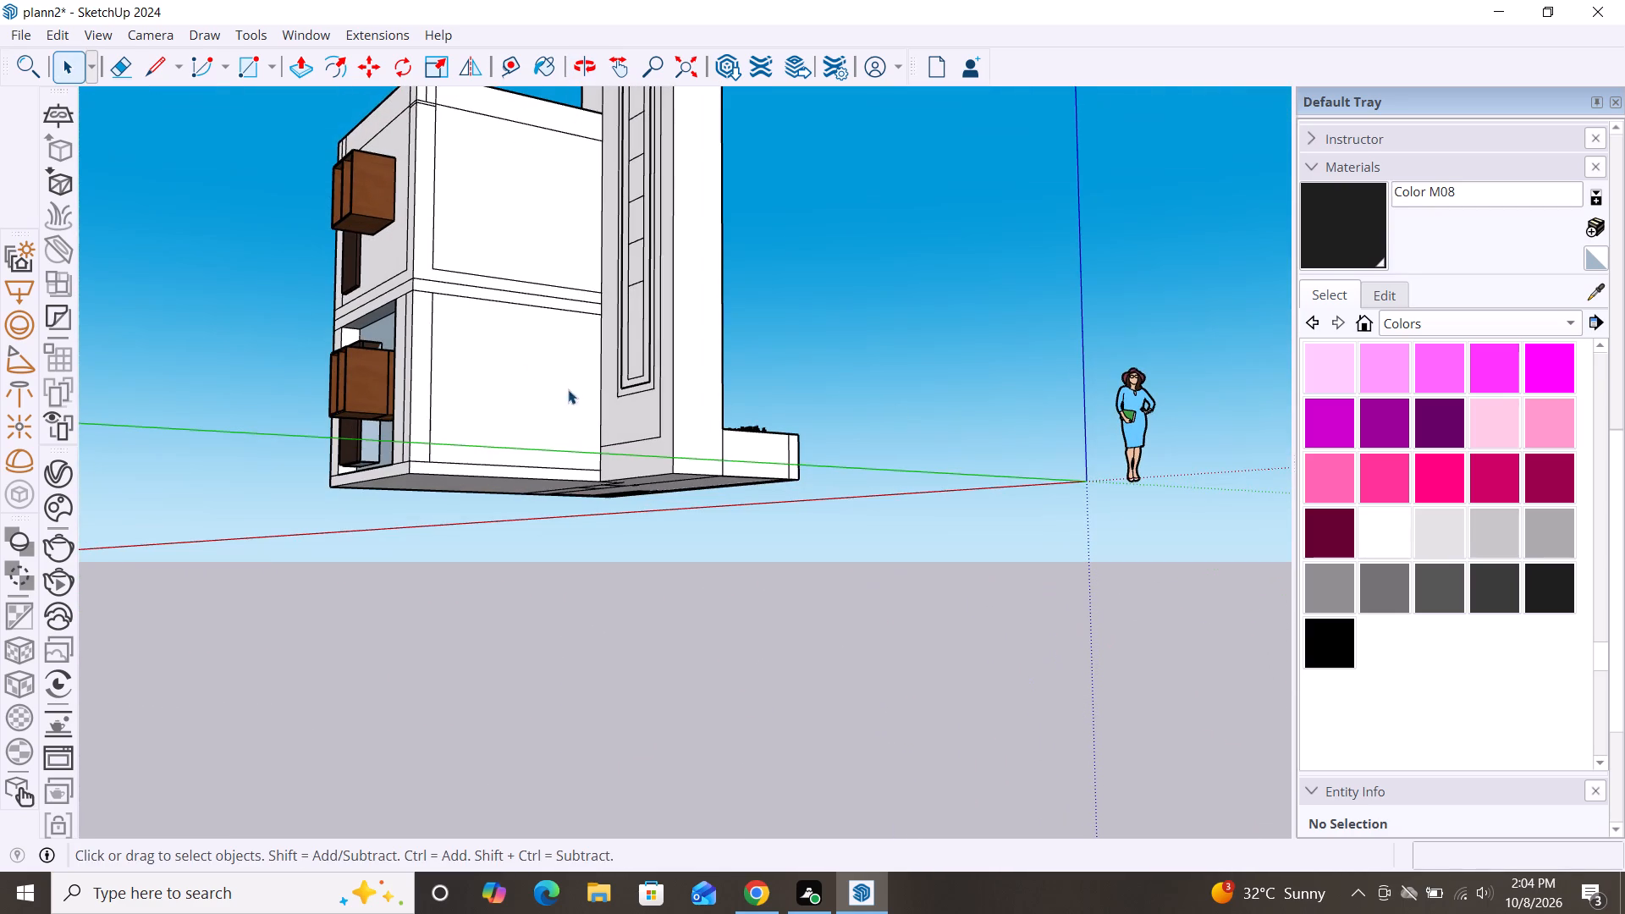
pyautogui.keyDown('alt'); pyautogui.middleClick(544, 534); pyautogui.keyUp('alt')
pyautogui.scroll(-4, 543, 278)
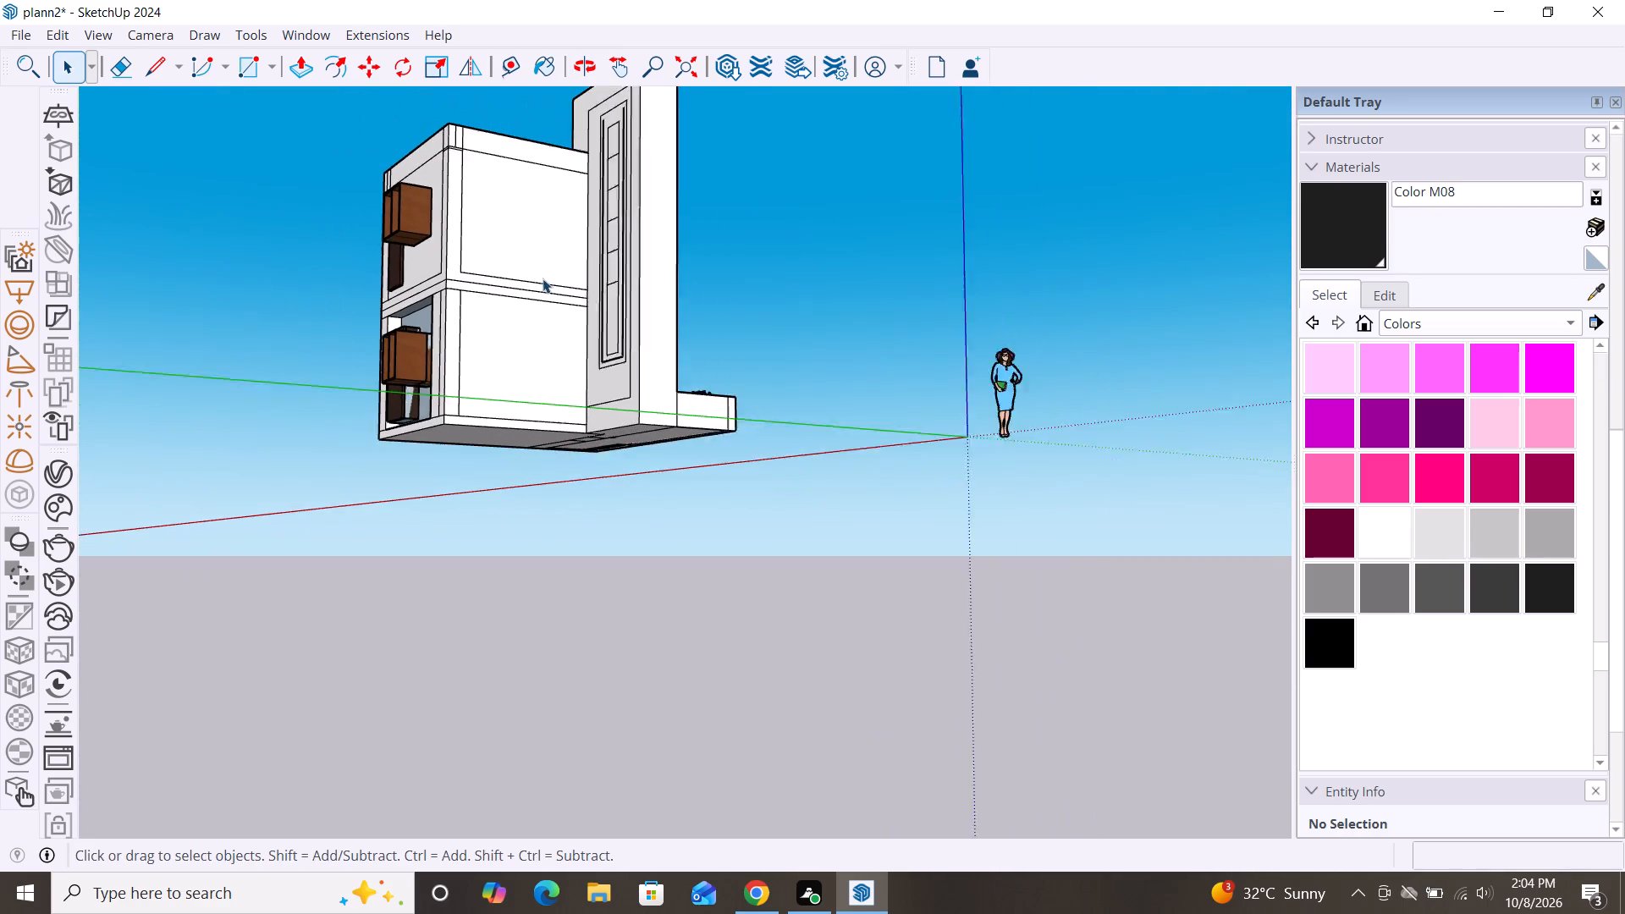
pyautogui.scroll(-6, 504, 199)
pyautogui.keyDown('alt'); pyautogui.moveTo(321, 482); pyautogui.dragTo(650, 511, button='middle'); pyautogui.keyUp('alt')
pyautogui.scroll(-8, 454, 305)
pyautogui.keyDown('alt'); pyautogui.moveTo(422, 468); pyautogui.dragTo(620, 480, button='middle'); pyautogui.keyUp('alt')
pyautogui.scroll(3, 510, 224)
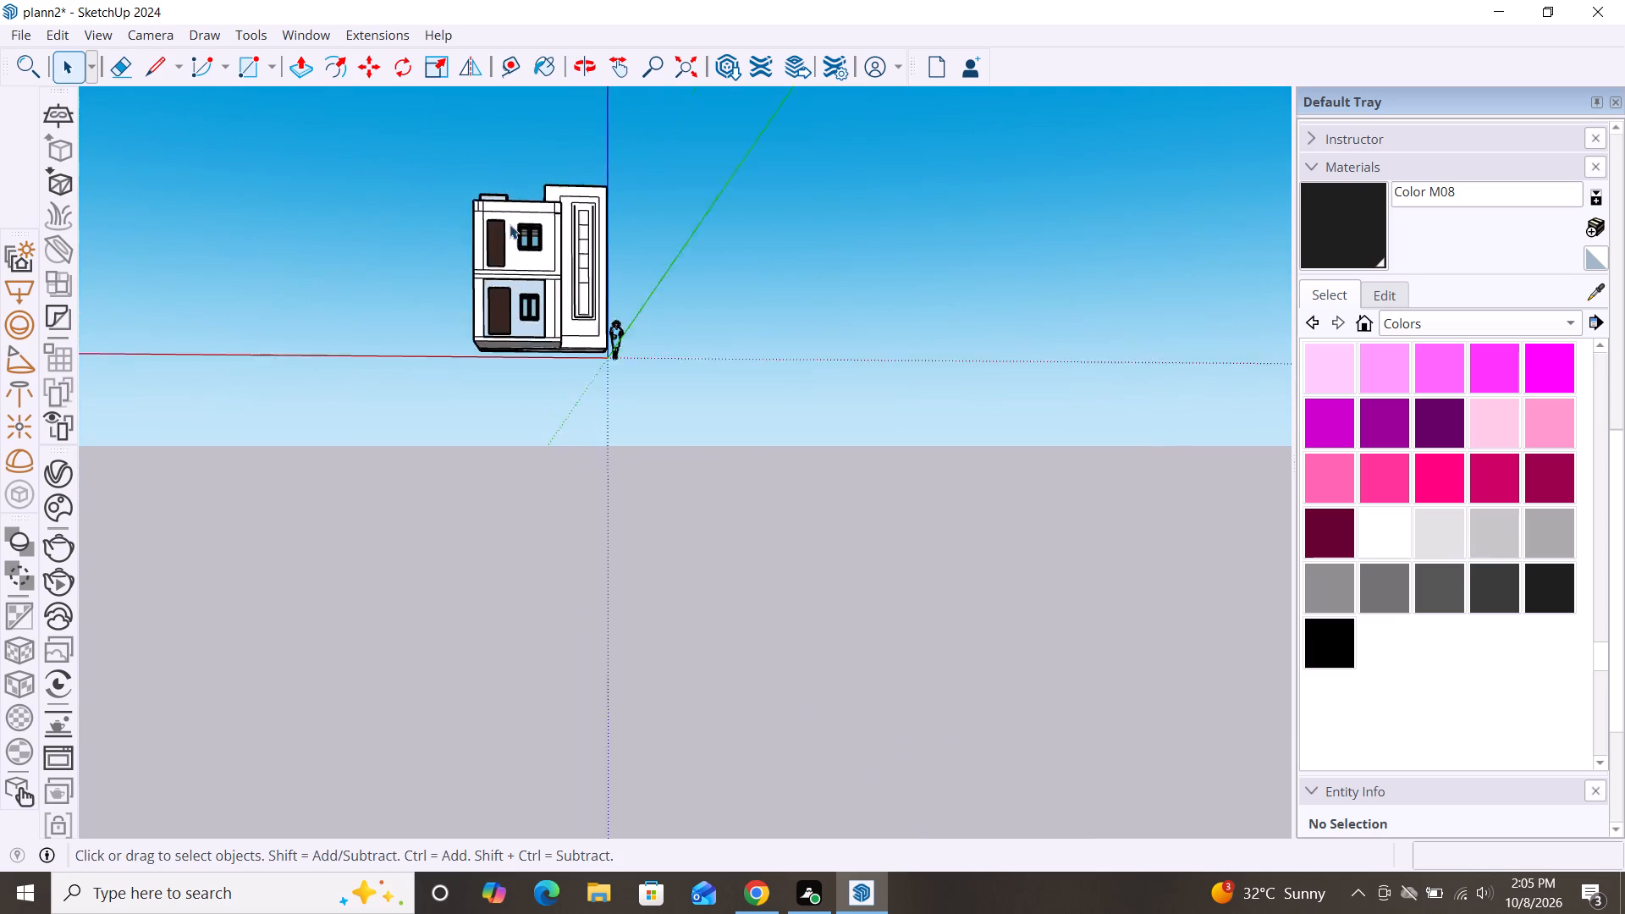
pyautogui.scroll(17, 510, 224)
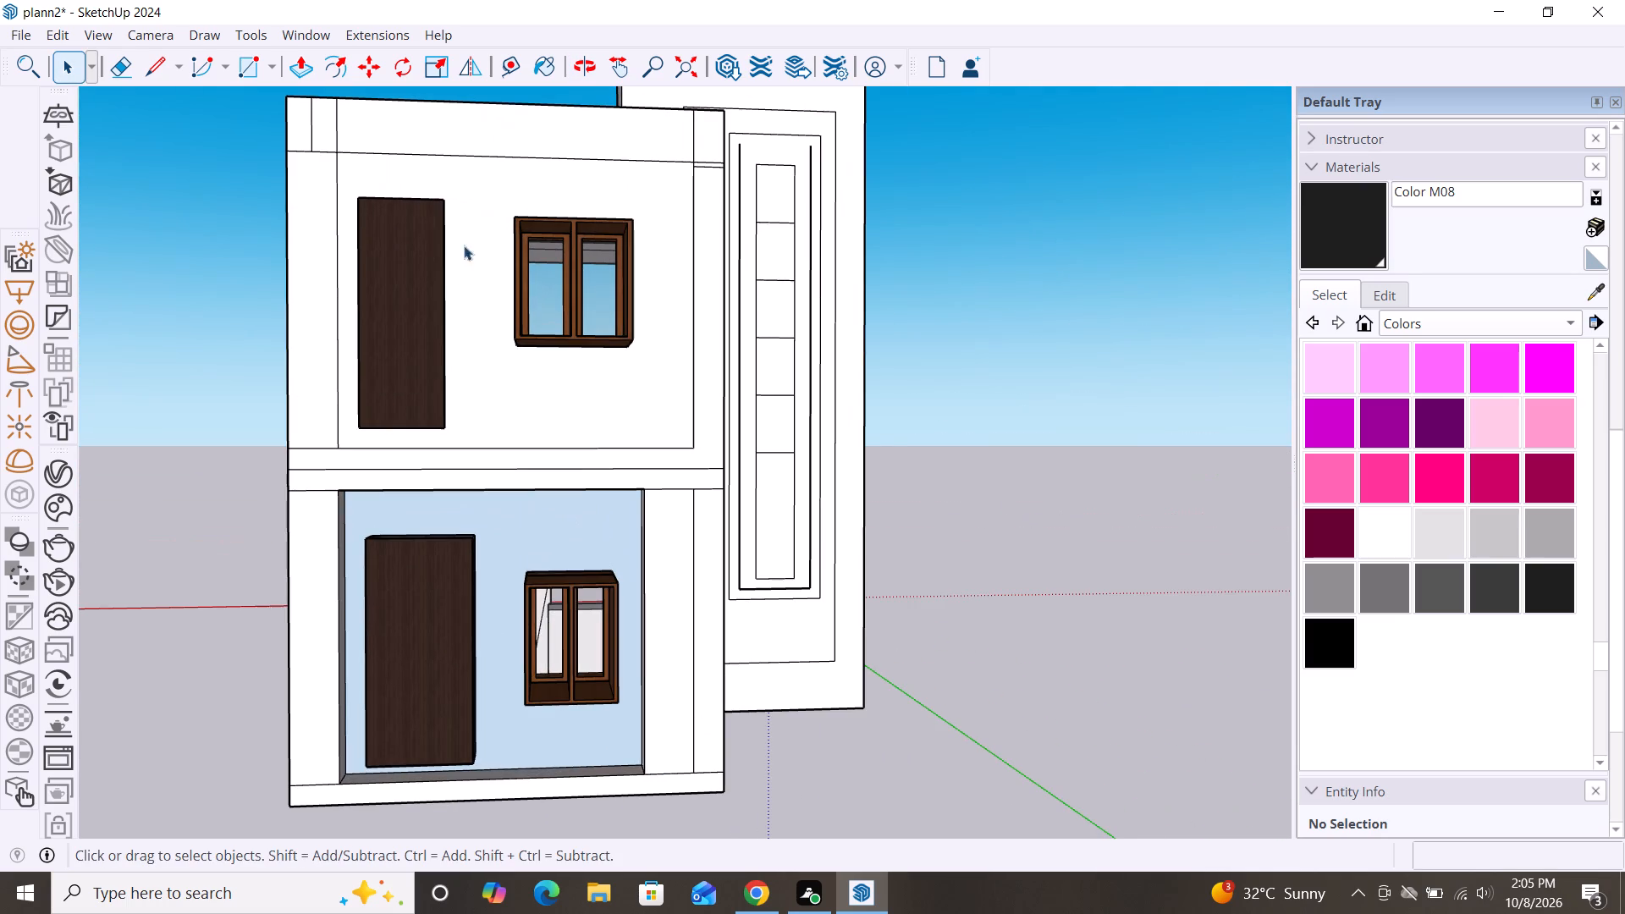
pyautogui.scroll(-6, 541, 221)
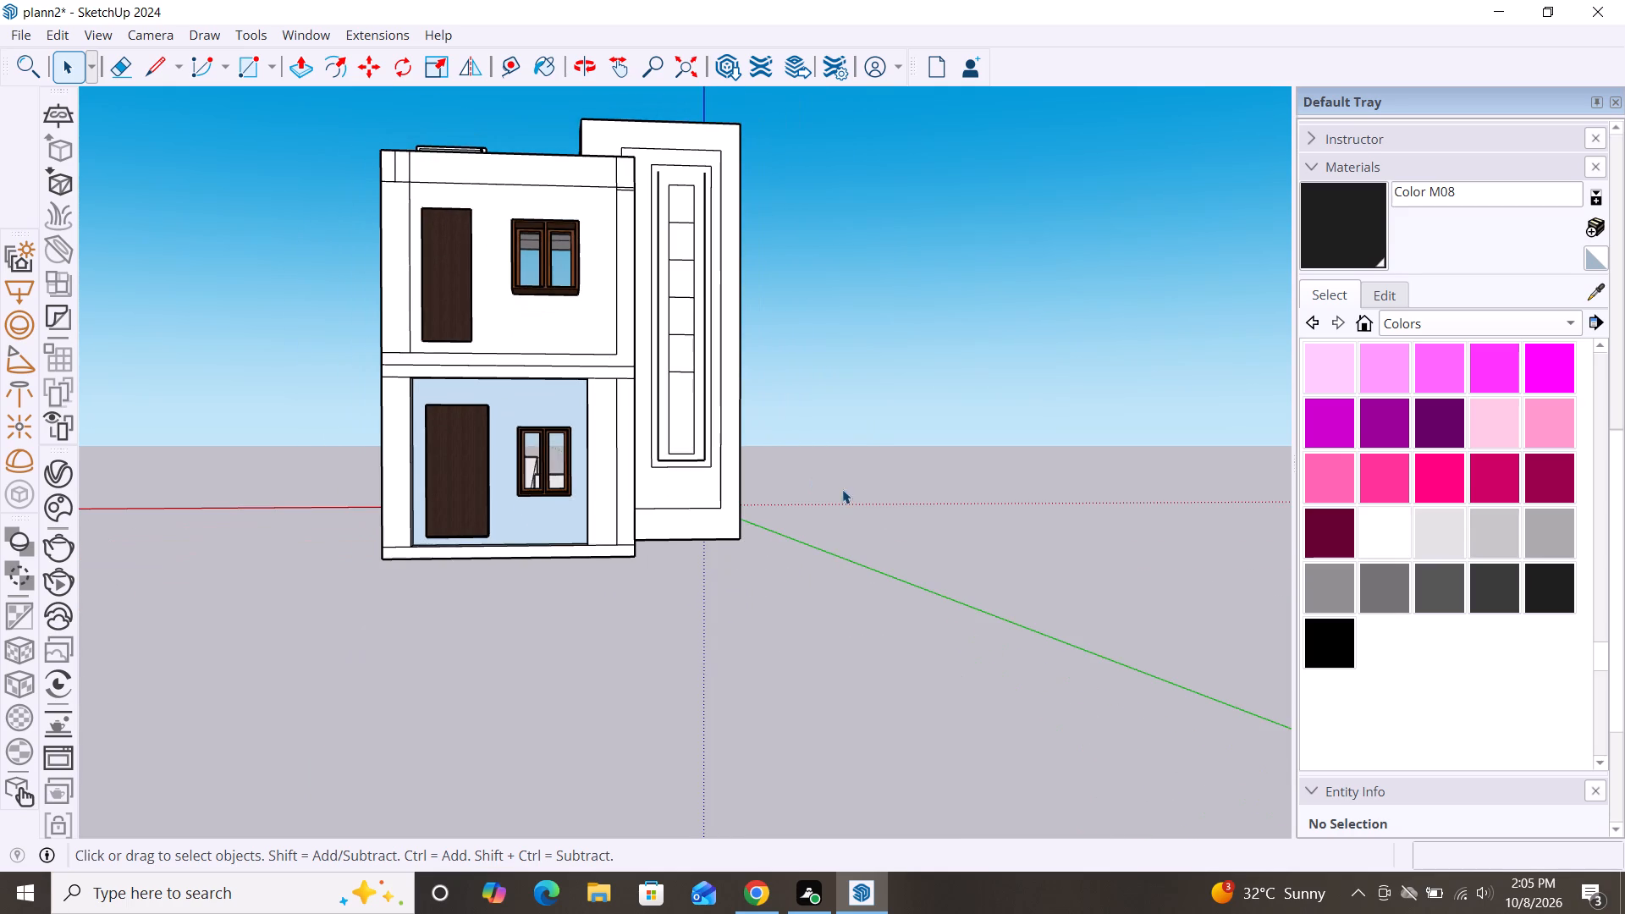
pyautogui.scroll(-3, 717, 244)
pyautogui.scroll(-3, 520, 140)
pyautogui.scroll(-3, 671, 307)
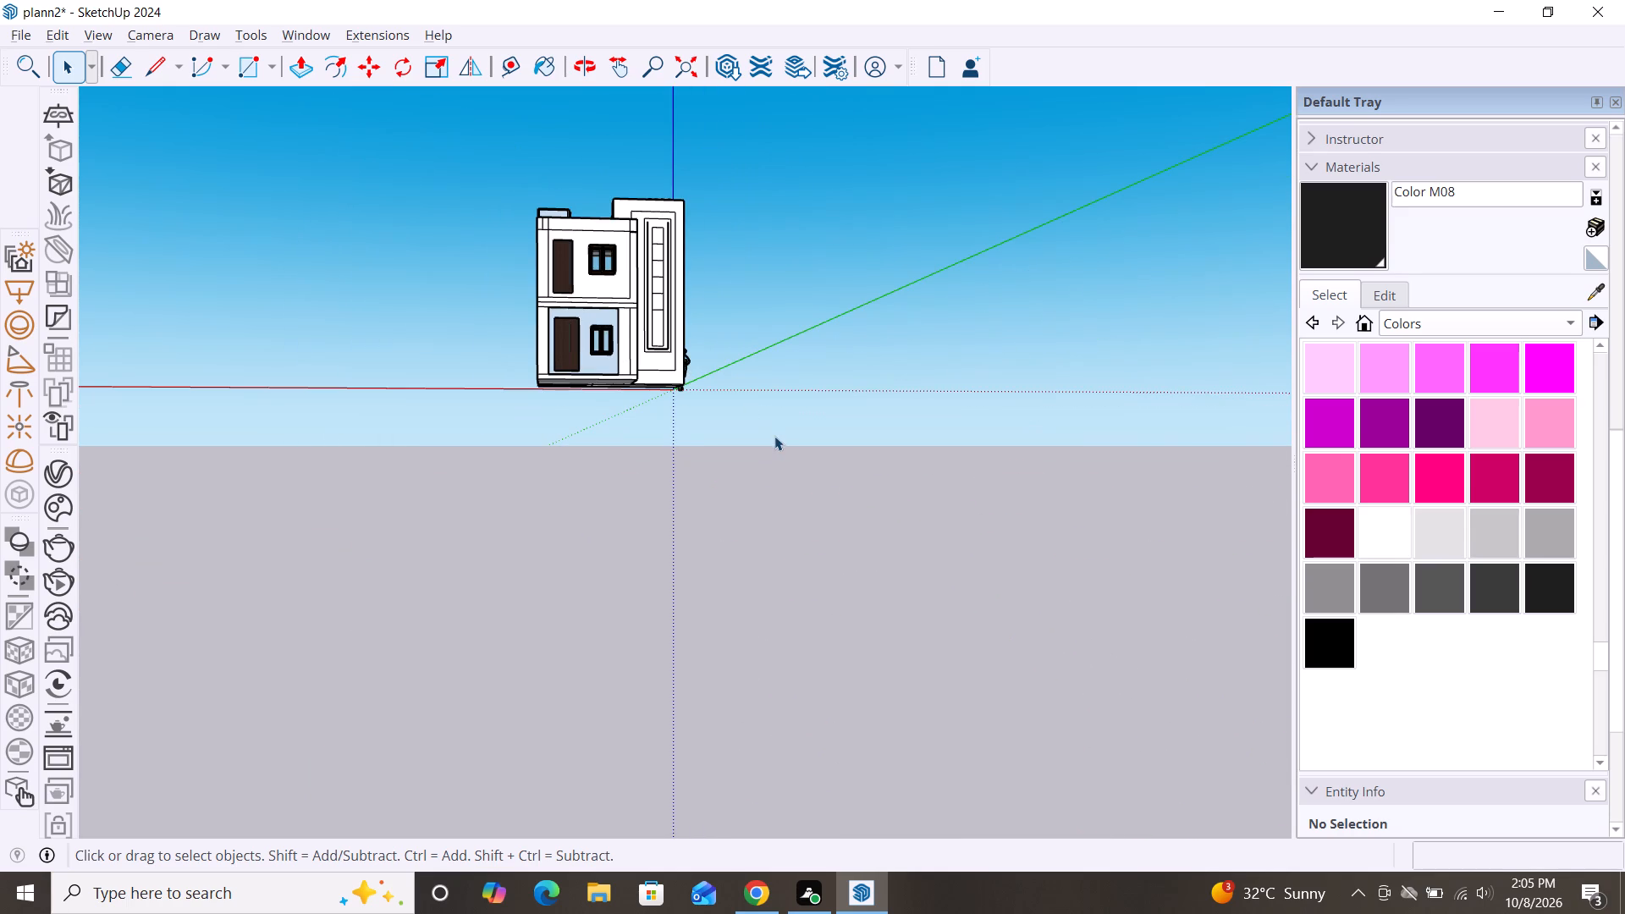
# Examine the house around its side and back at the front facade.
pyautogui.keyDown('alt'); pyautogui.moveTo(774, 437); pyautogui.dragTo(265, 467, button='middle'); pyautogui.keyUp('alt')
pyautogui.scroll(-3, 709, 331)
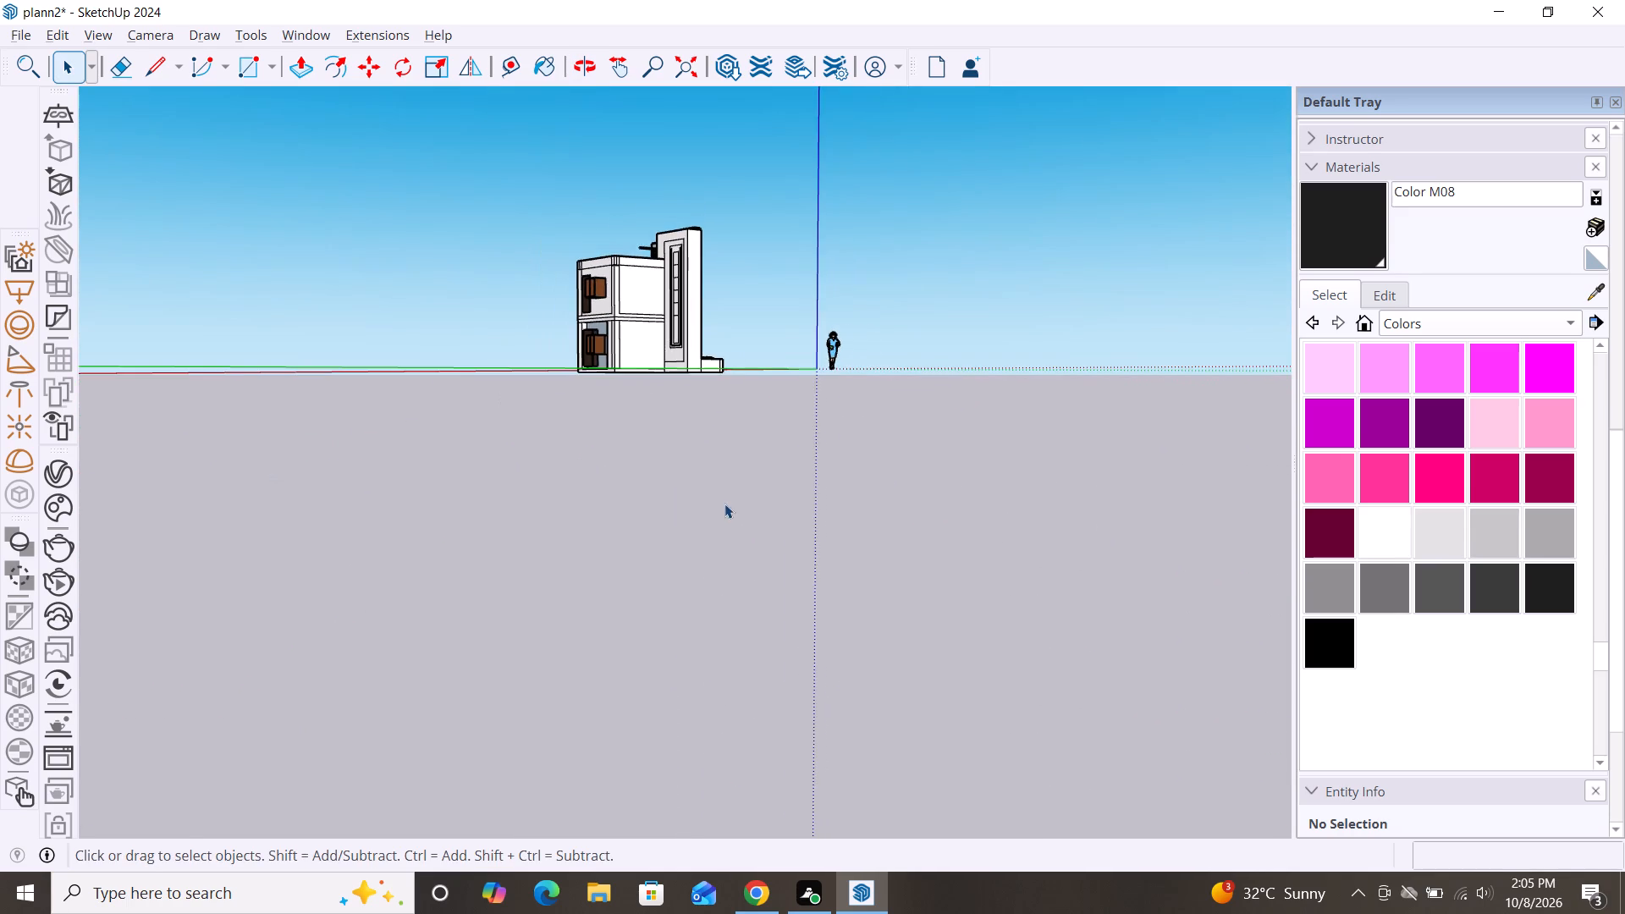
pyautogui.keyDown('alt'); pyautogui.moveTo(724, 504); pyautogui.dragTo(155, 504, button='middle'); pyautogui.keyUp('alt')
pyautogui.scroll(-3, 996, 248)
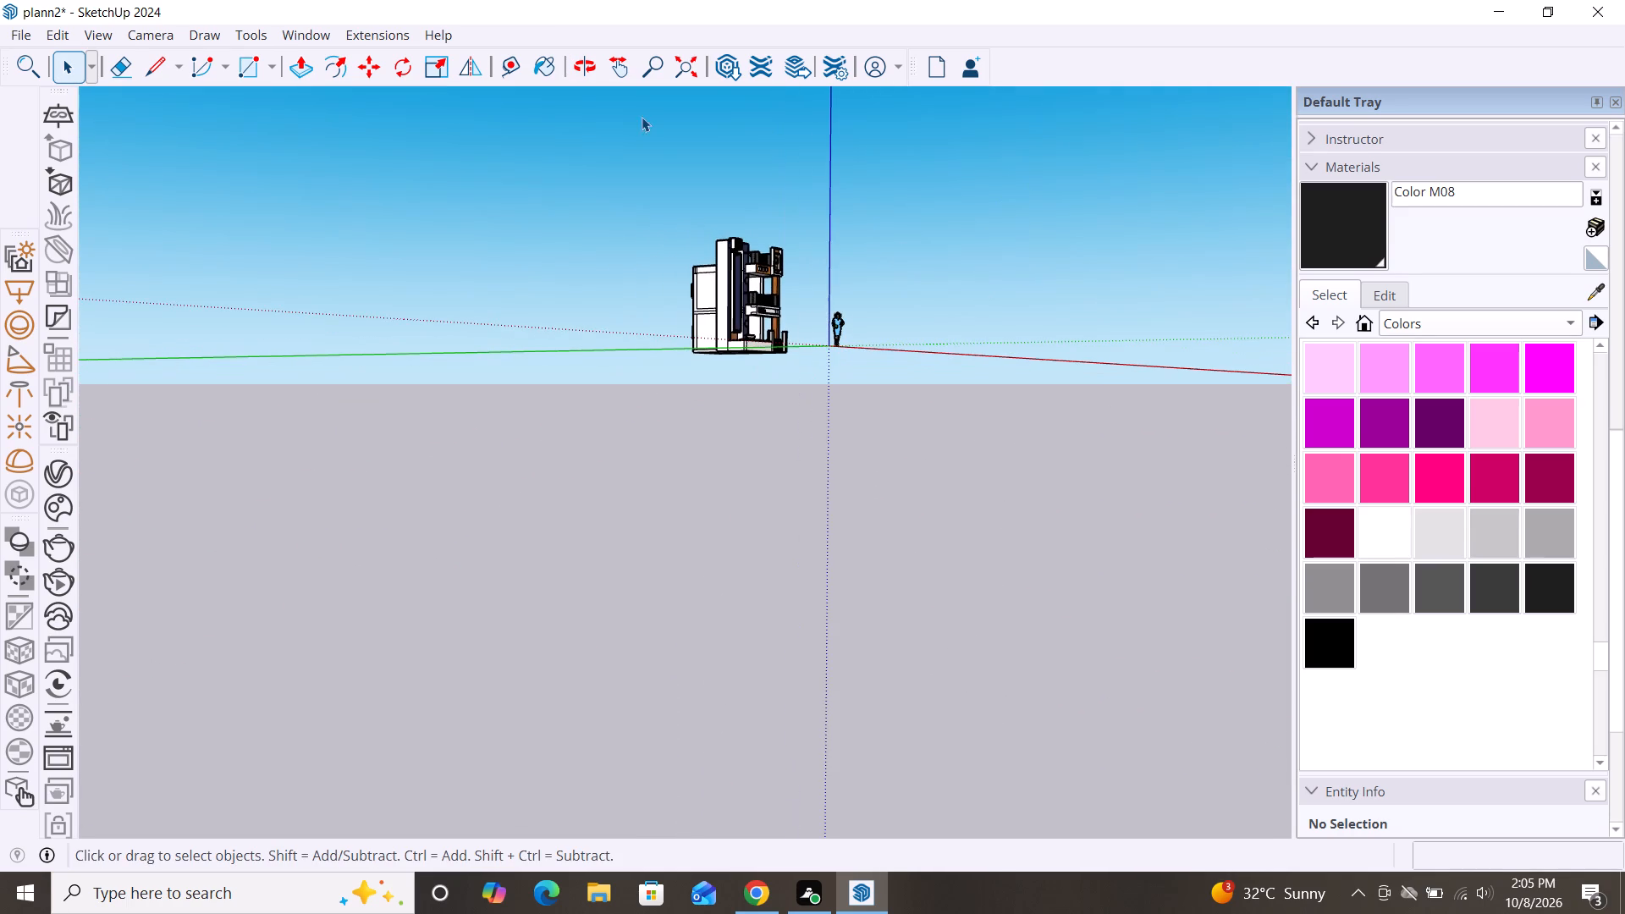
pyautogui.scroll(-3, 913, 373)
pyautogui.keyDown('alt'); pyautogui.moveTo(873, 436); pyautogui.dragTo(866, 438, button='middle'); pyautogui.keyUp('alt')
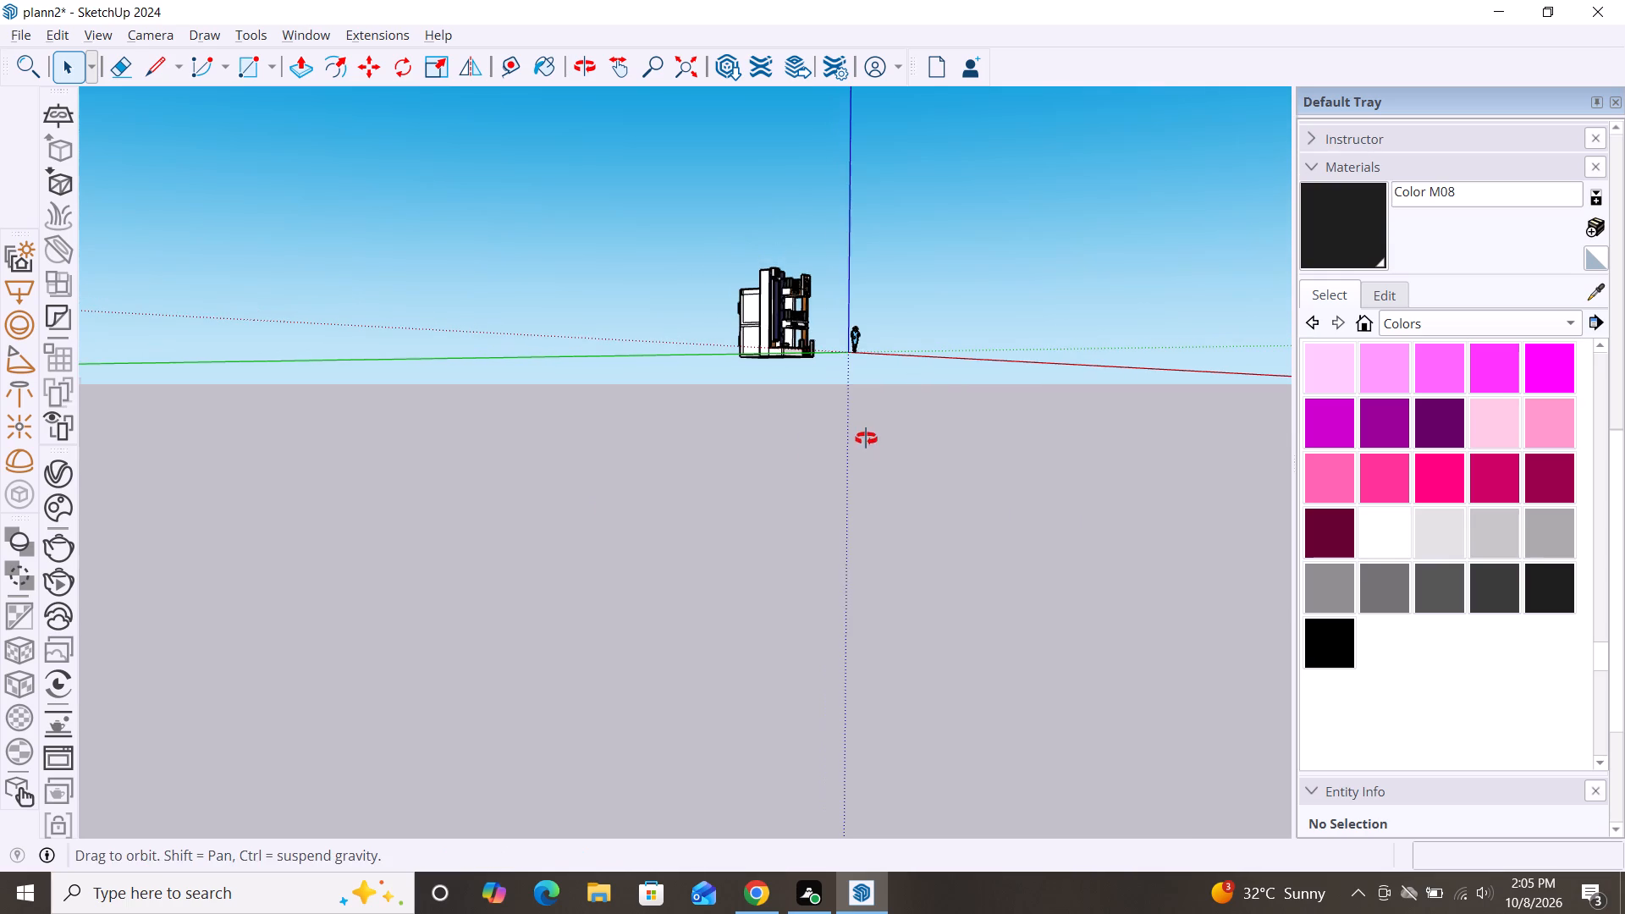
pyautogui.keyDown('alt'); pyautogui.moveTo(866, 438); pyautogui.dragTo(402, 460, button='middle'); pyautogui.keyUp('alt')
pyautogui.scroll(5, 751, 295)
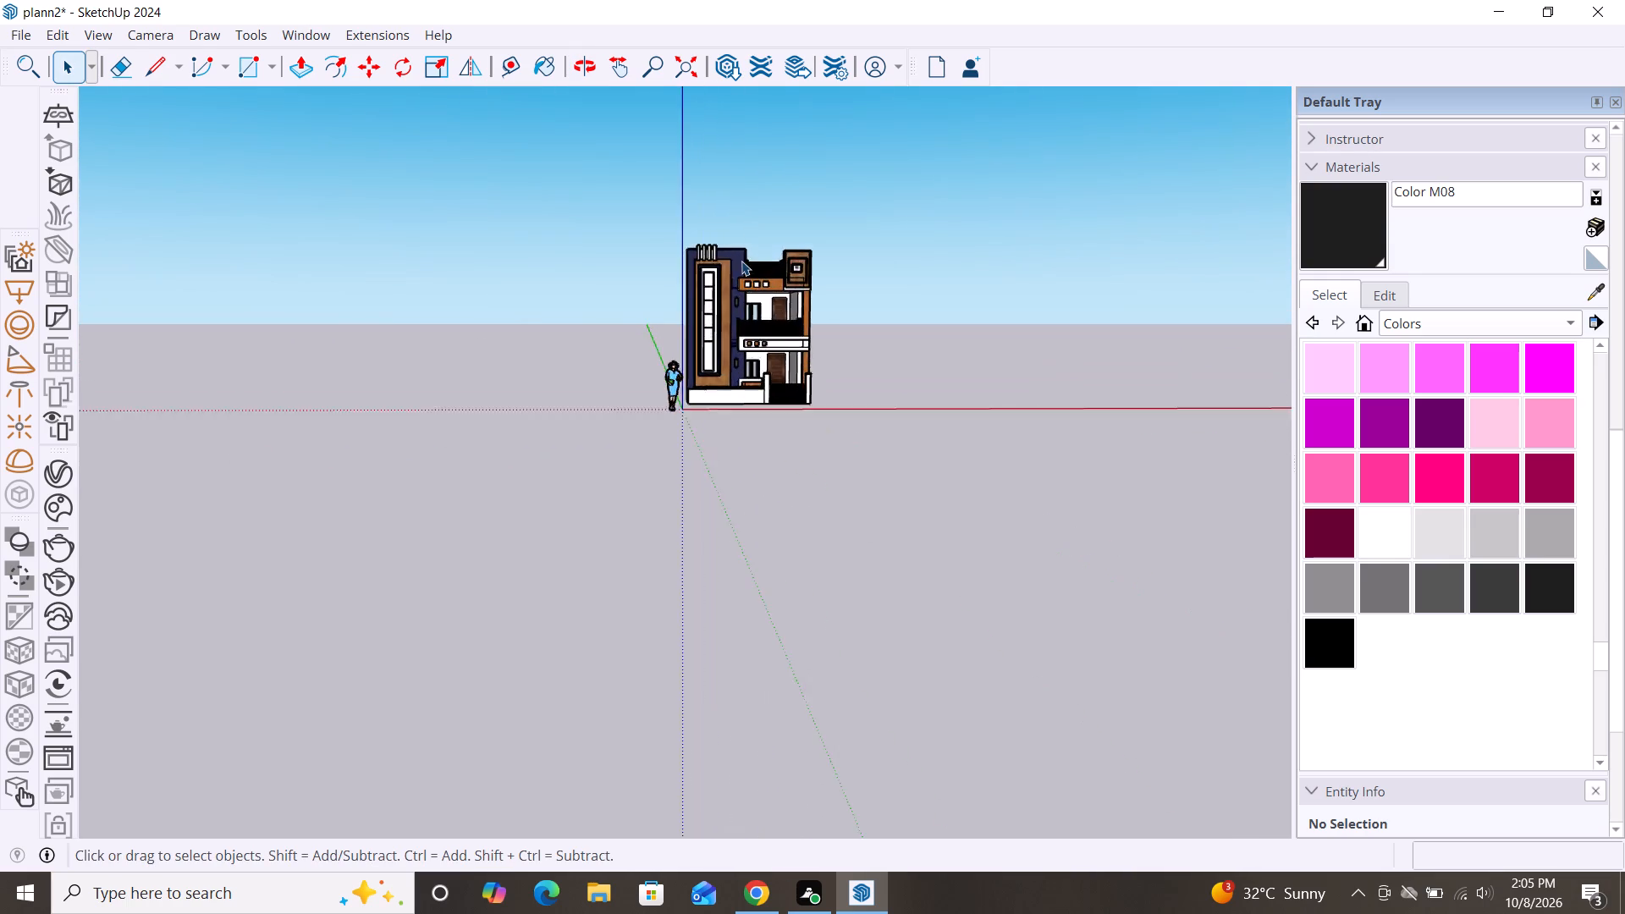
pyautogui.scroll(13, 741, 261)
pyautogui.scroll(-3, 620, 317)
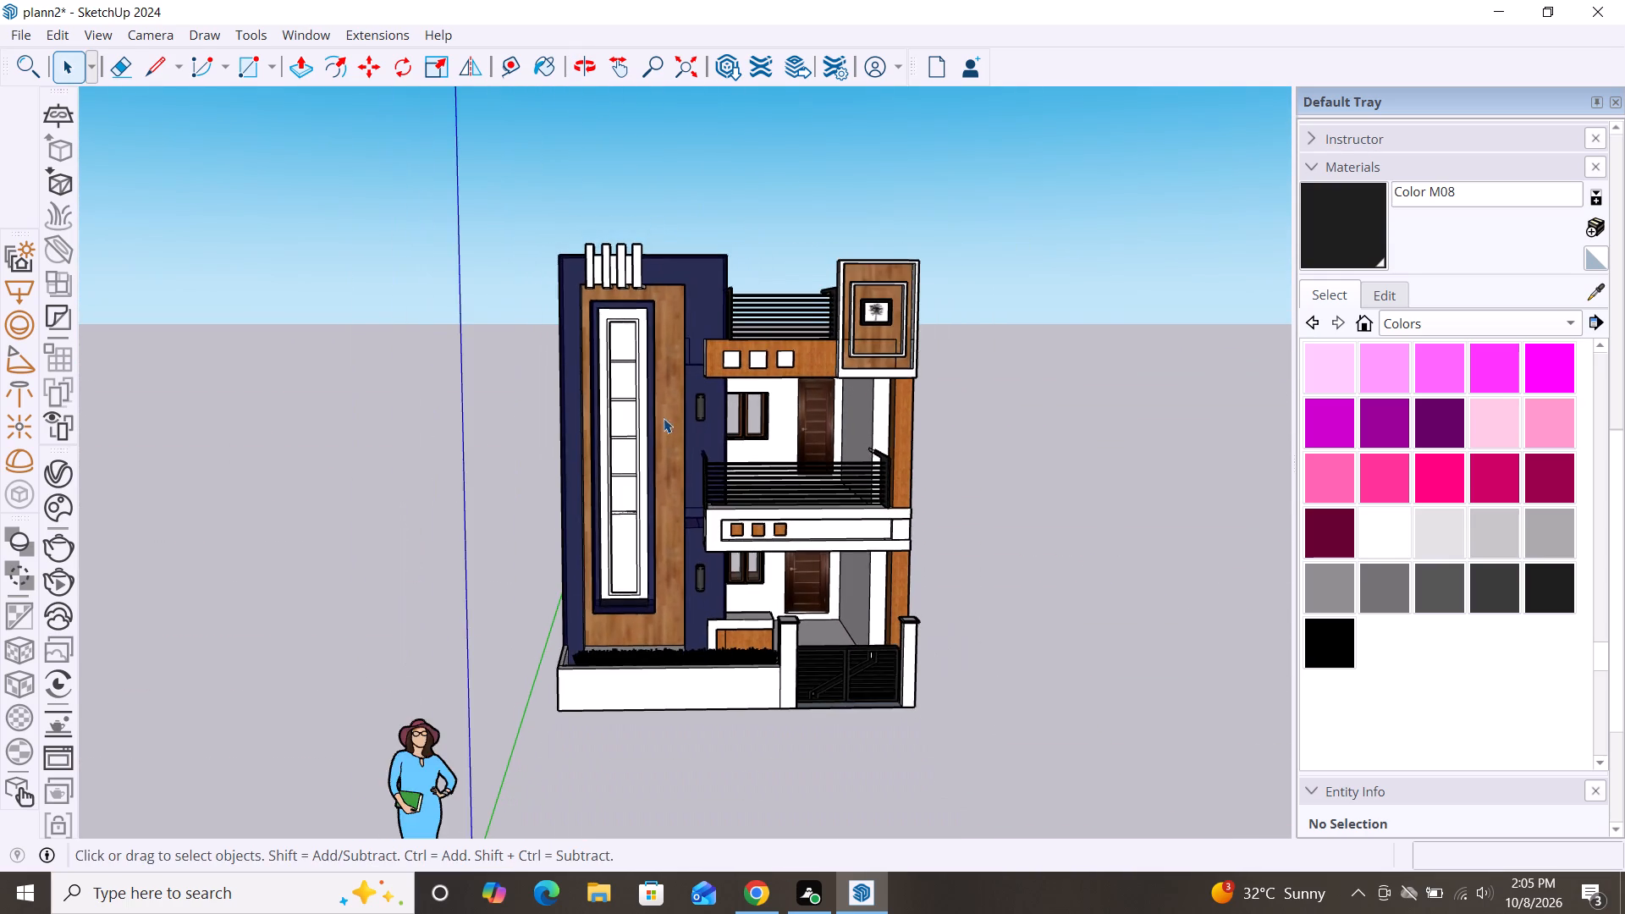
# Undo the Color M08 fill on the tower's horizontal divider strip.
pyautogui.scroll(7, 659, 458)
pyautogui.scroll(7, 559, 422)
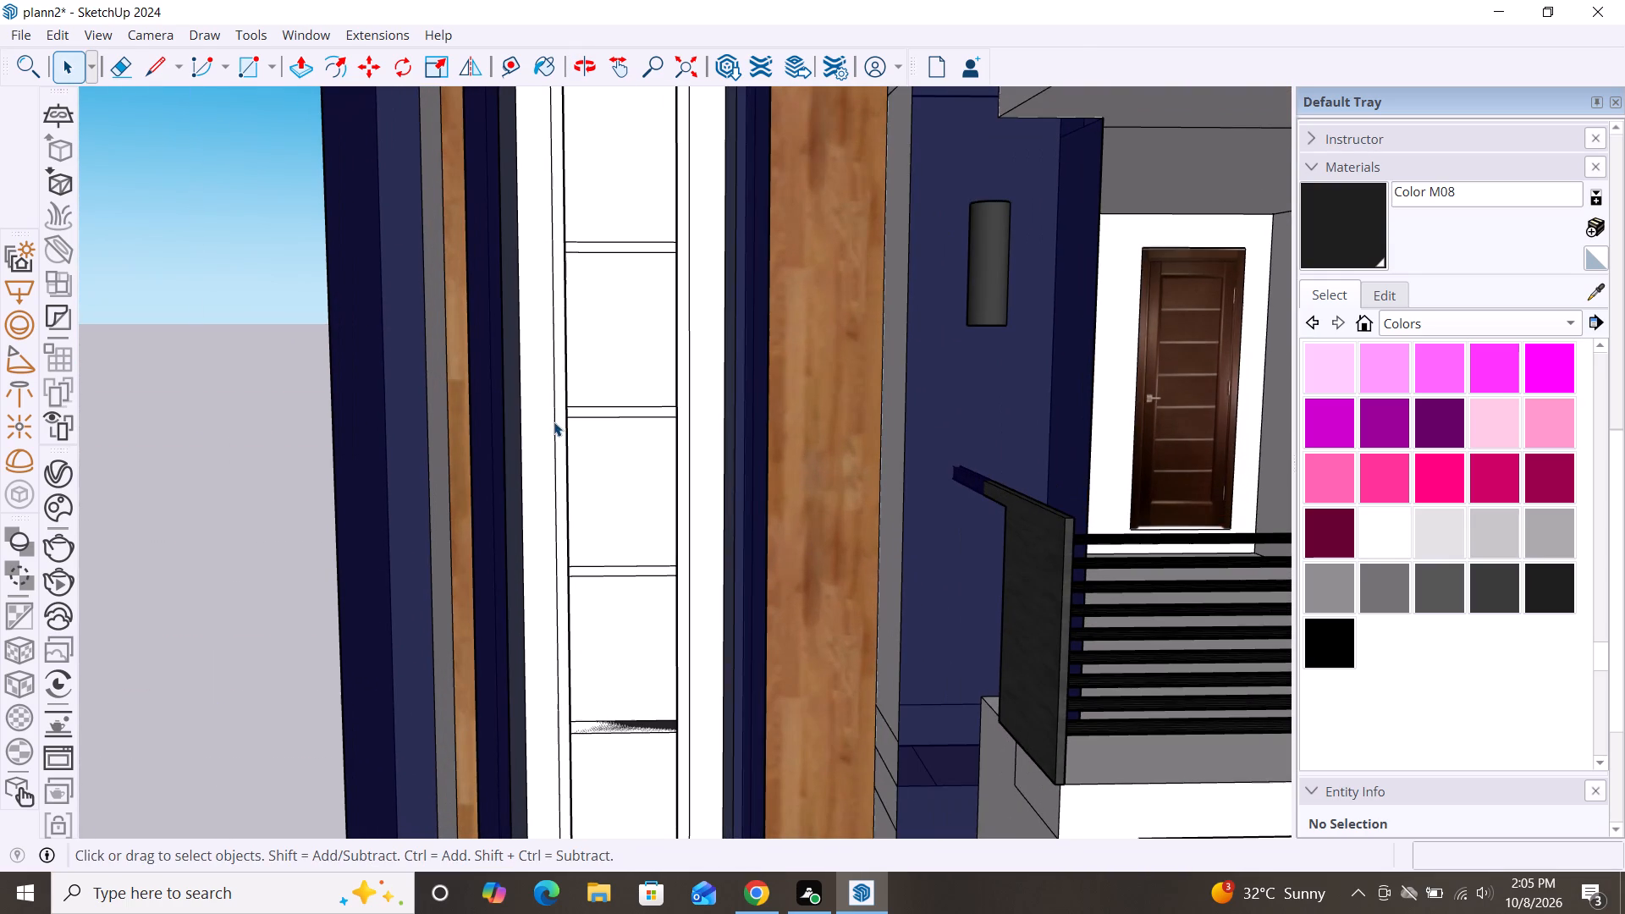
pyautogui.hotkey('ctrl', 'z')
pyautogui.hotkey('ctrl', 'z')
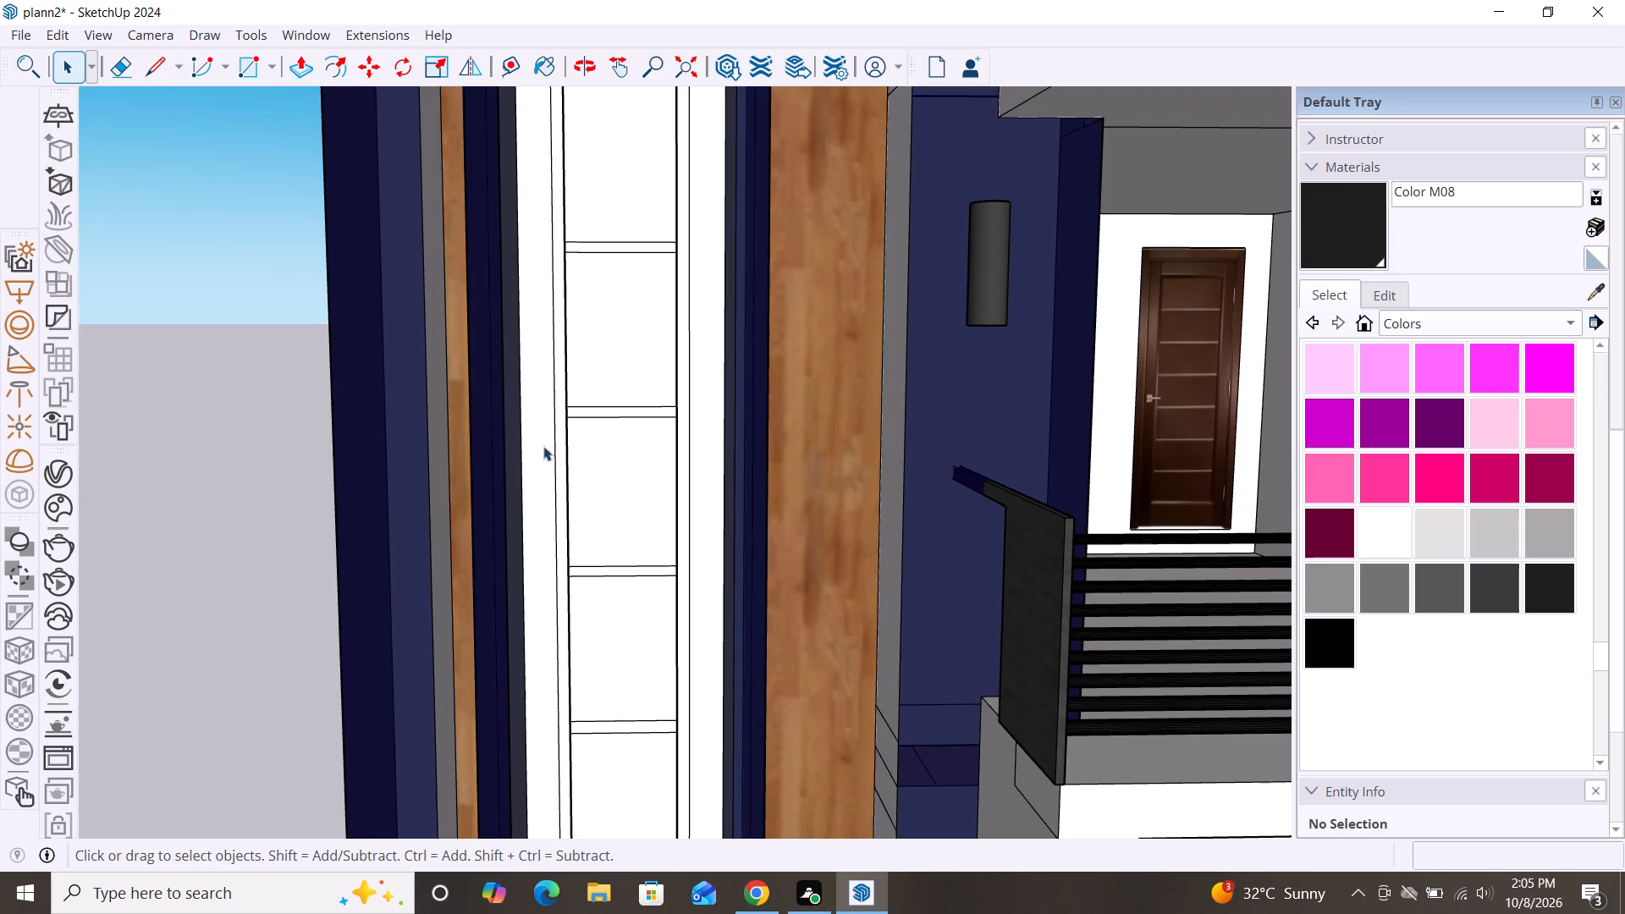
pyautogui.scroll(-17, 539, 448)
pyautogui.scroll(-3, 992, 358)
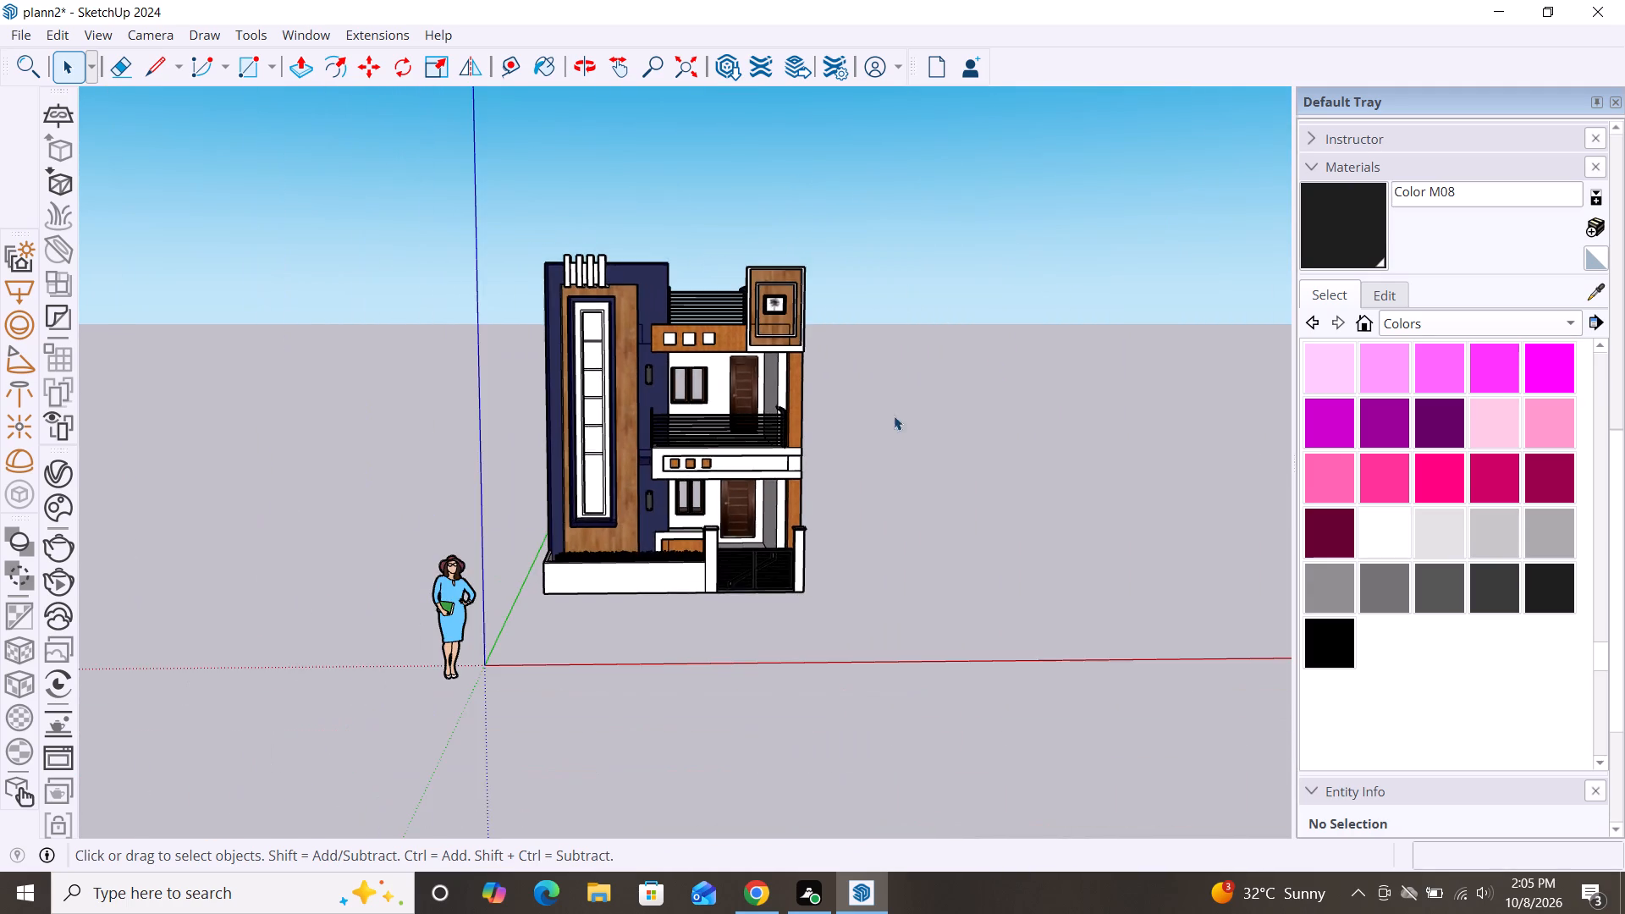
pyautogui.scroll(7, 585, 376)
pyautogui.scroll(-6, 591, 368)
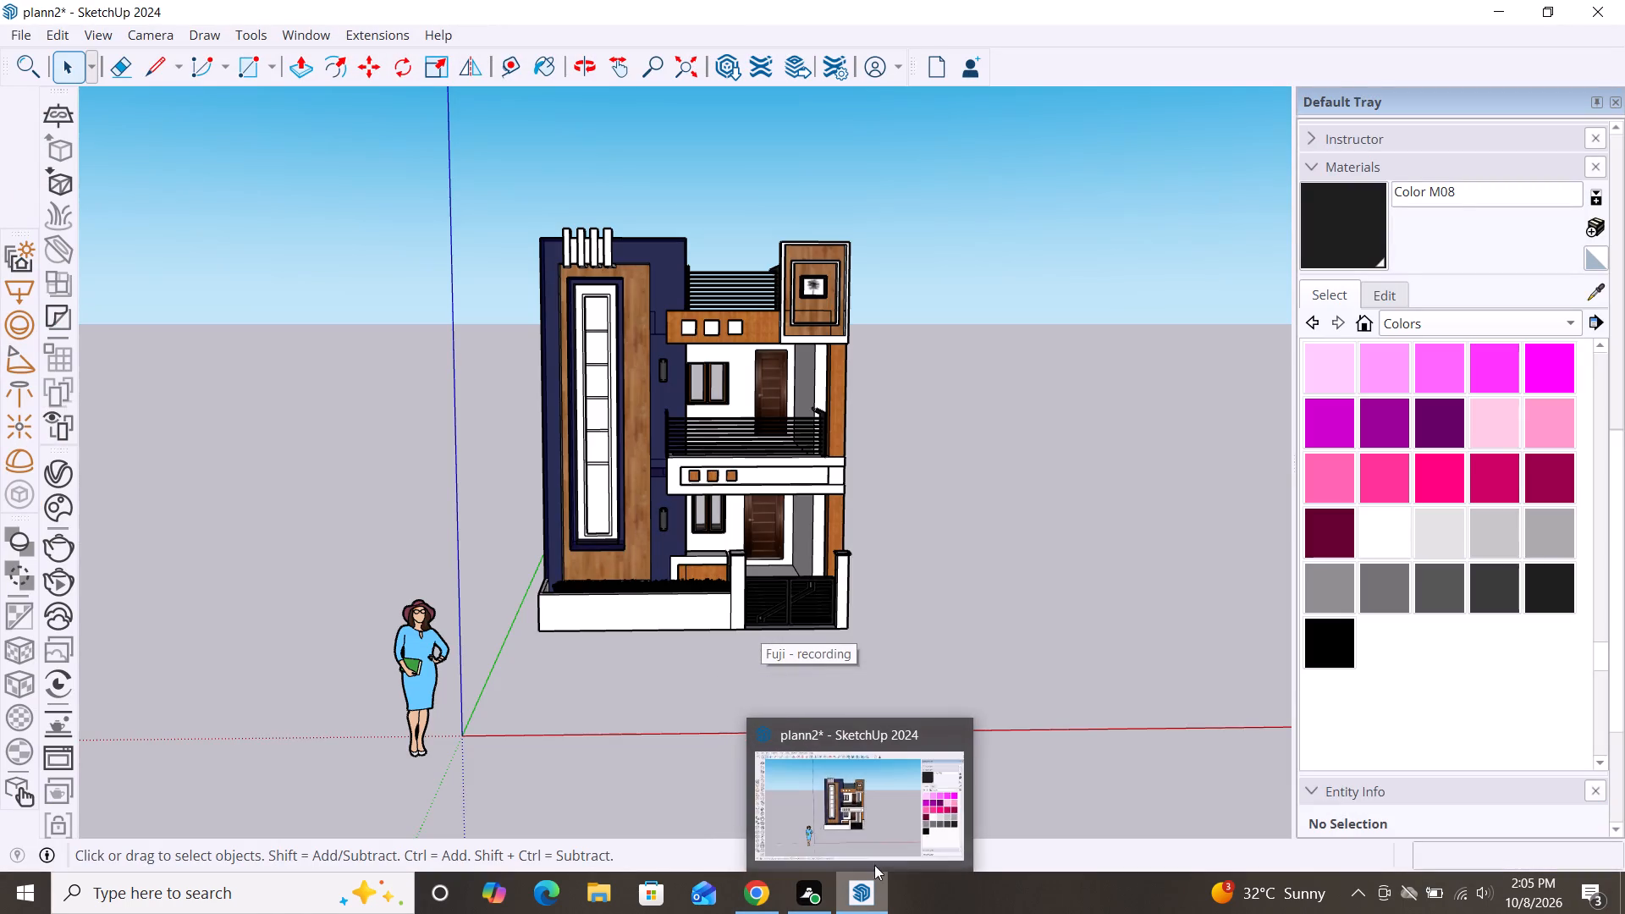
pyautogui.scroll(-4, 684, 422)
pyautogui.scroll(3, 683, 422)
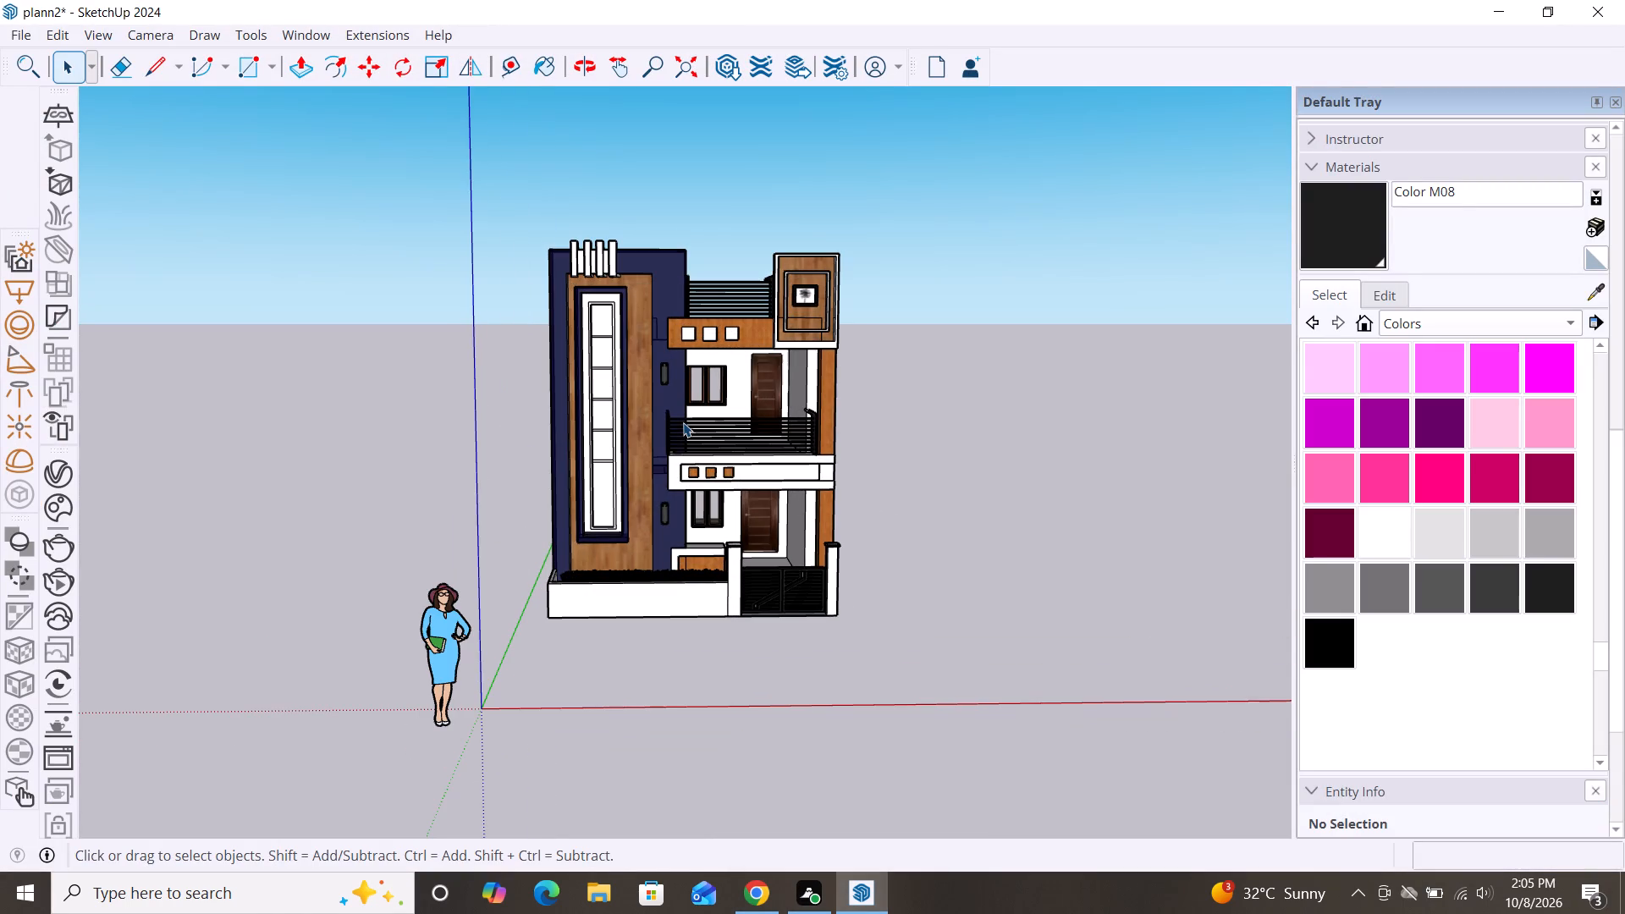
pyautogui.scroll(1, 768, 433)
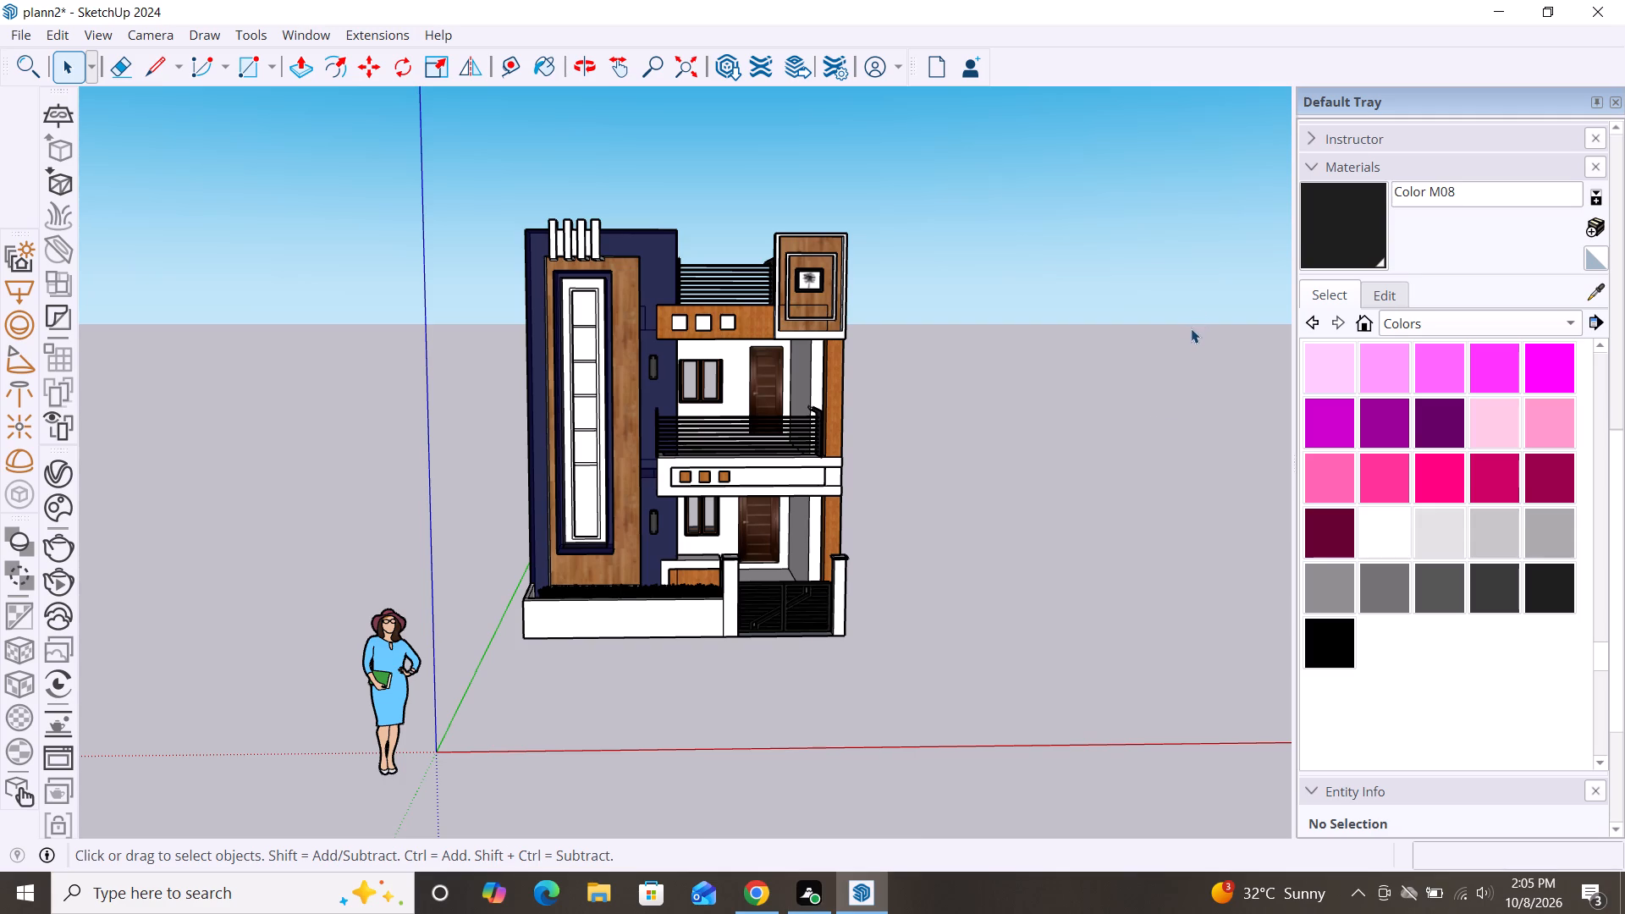
# Save the house model.
pyautogui.hotkey('ctrl', 's')
pyautogui.hotkey('ctrl', 's')
pyautogui.hotkey('ctrl', 's')
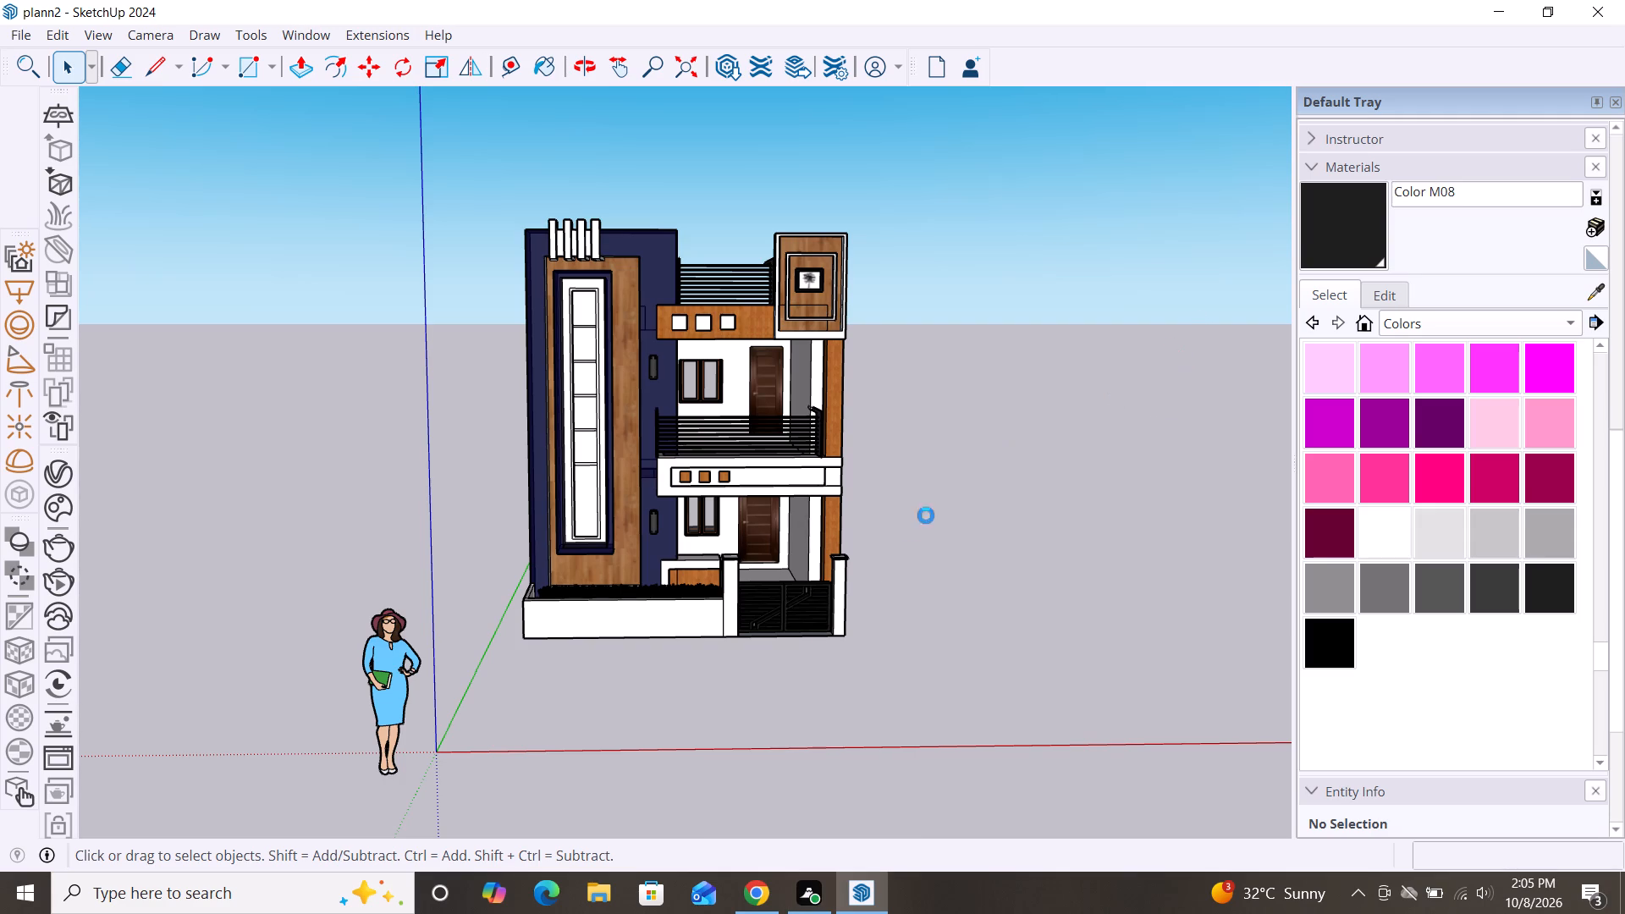
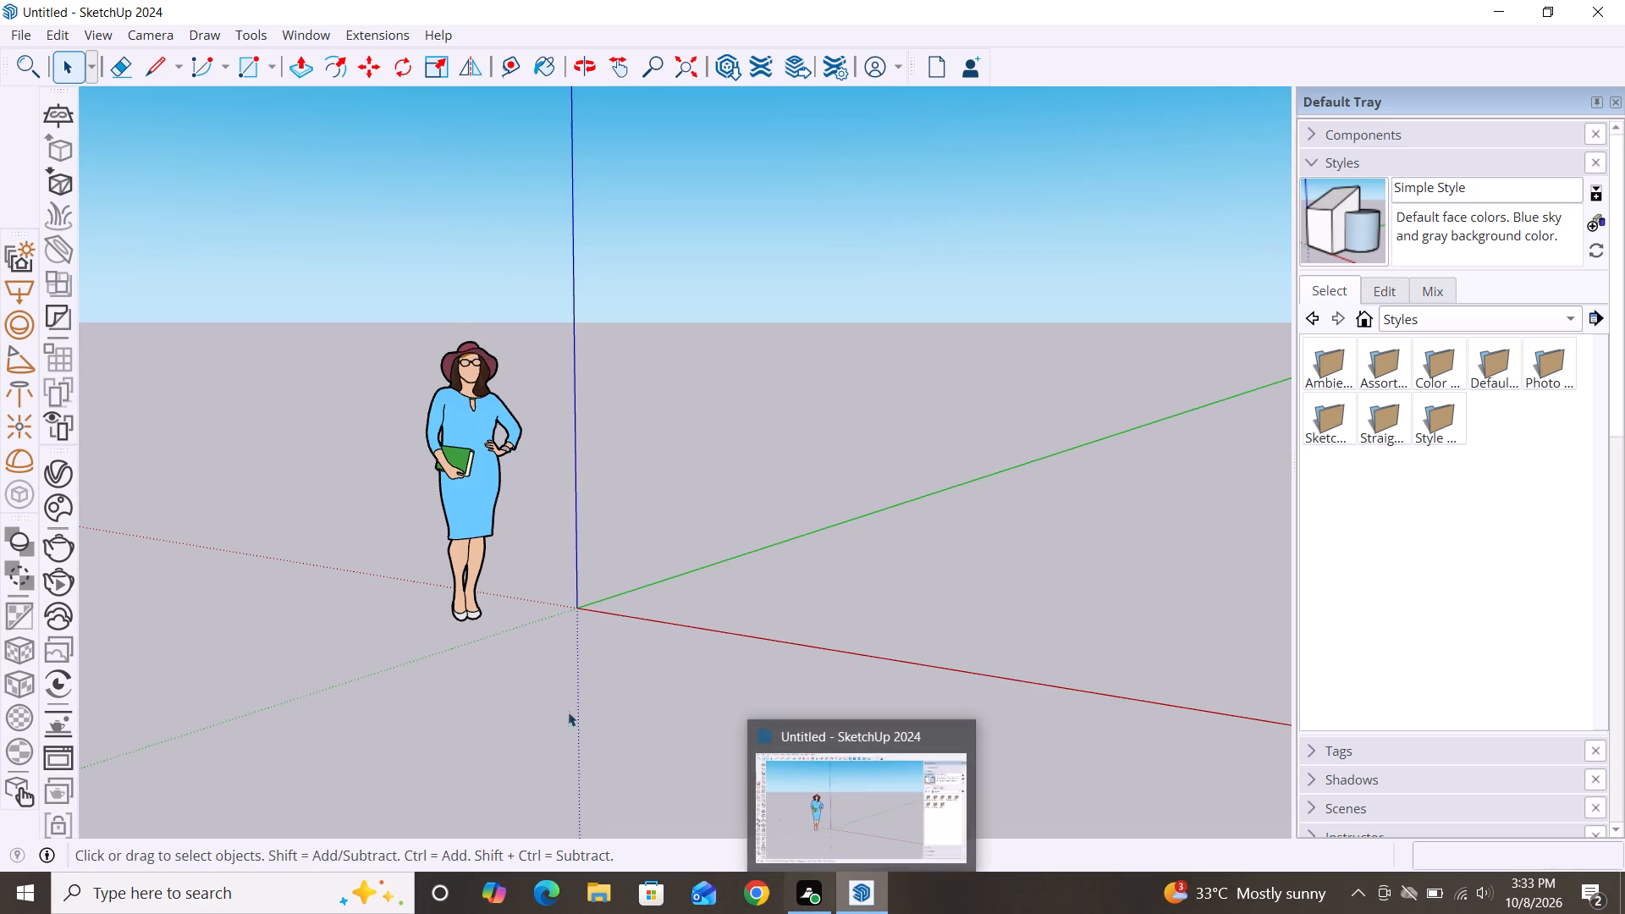
# Import the plann2 SketchUp model from the Documents folder into the new untitled model.
pyautogui.click(18, 36)
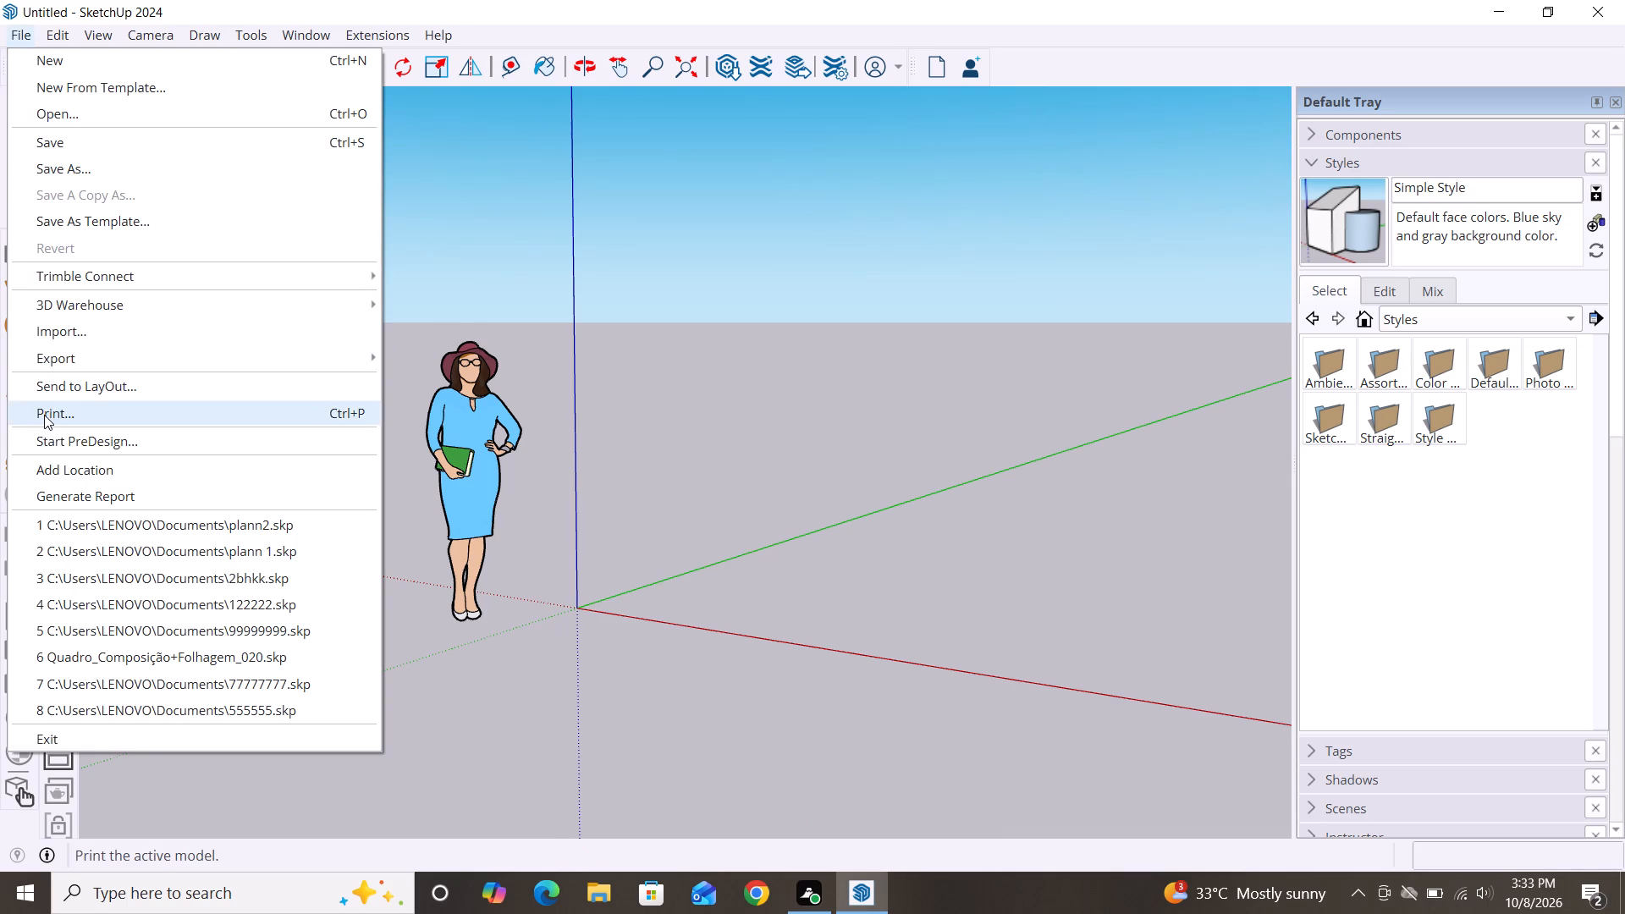
pyautogui.click(132, 336)
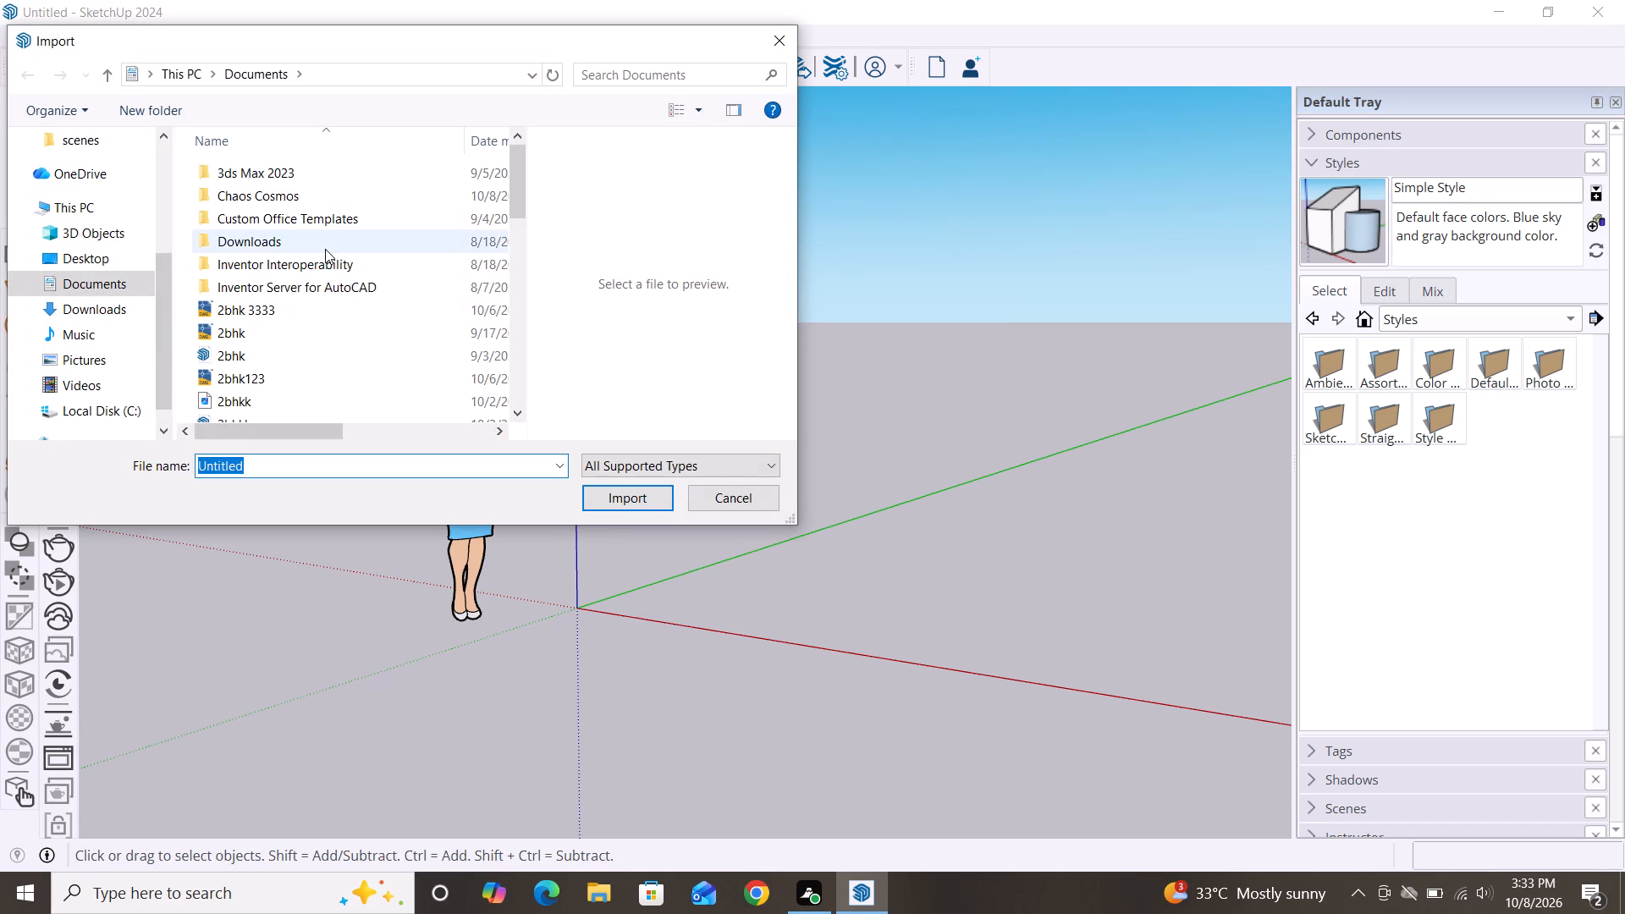
pyautogui.scroll(-6, 325, 249)
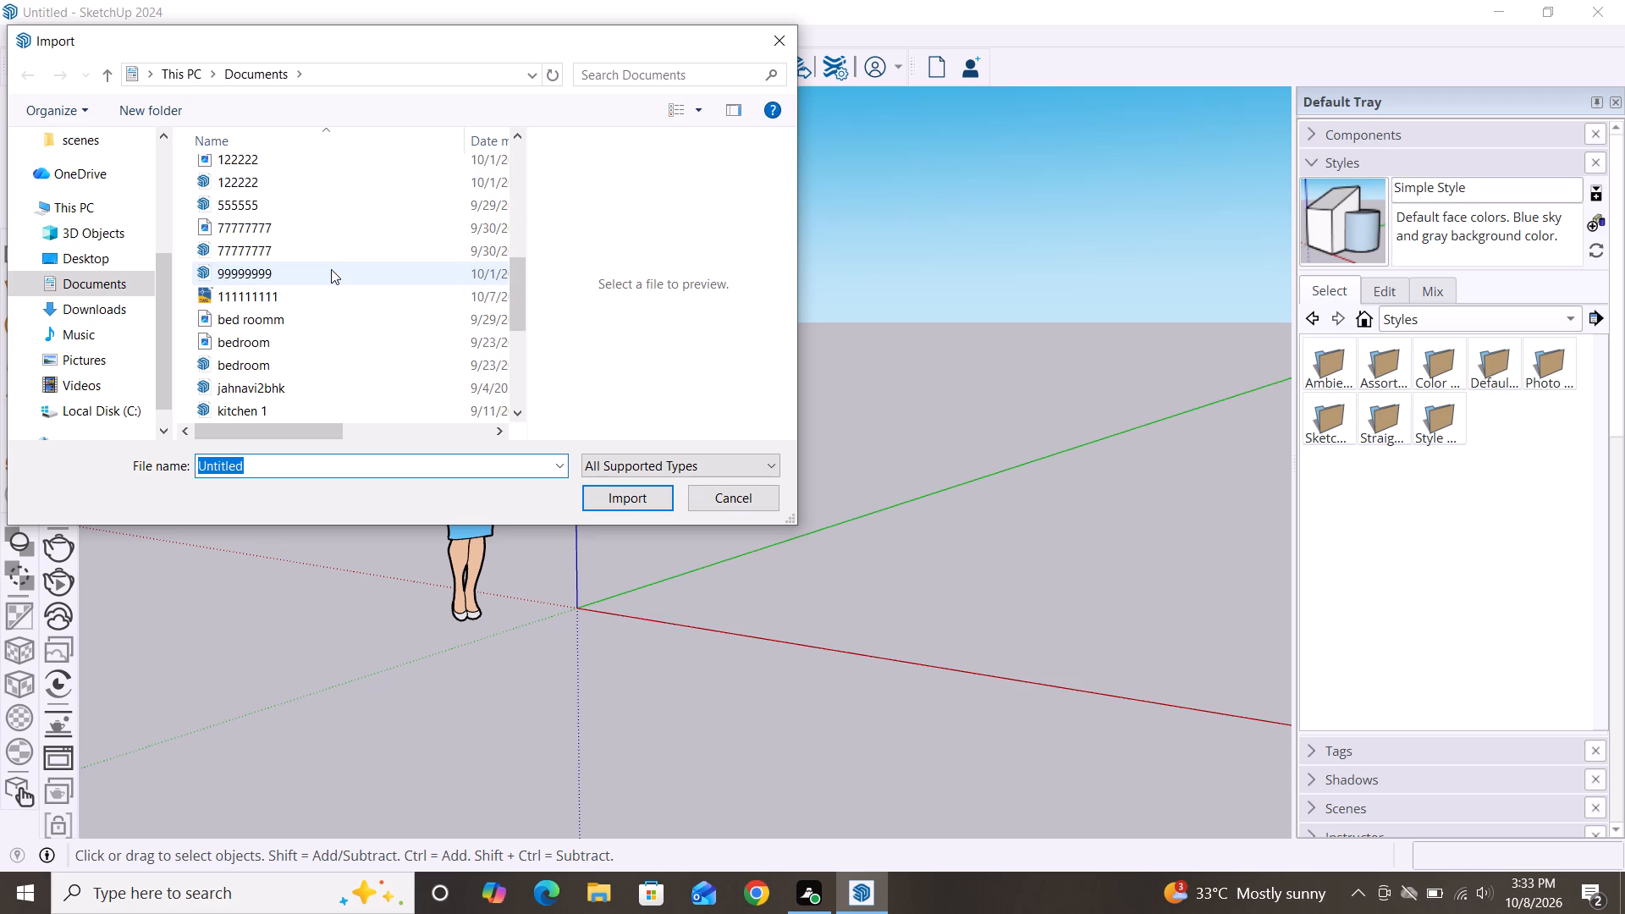
pyautogui.scroll(-2, 331, 269)
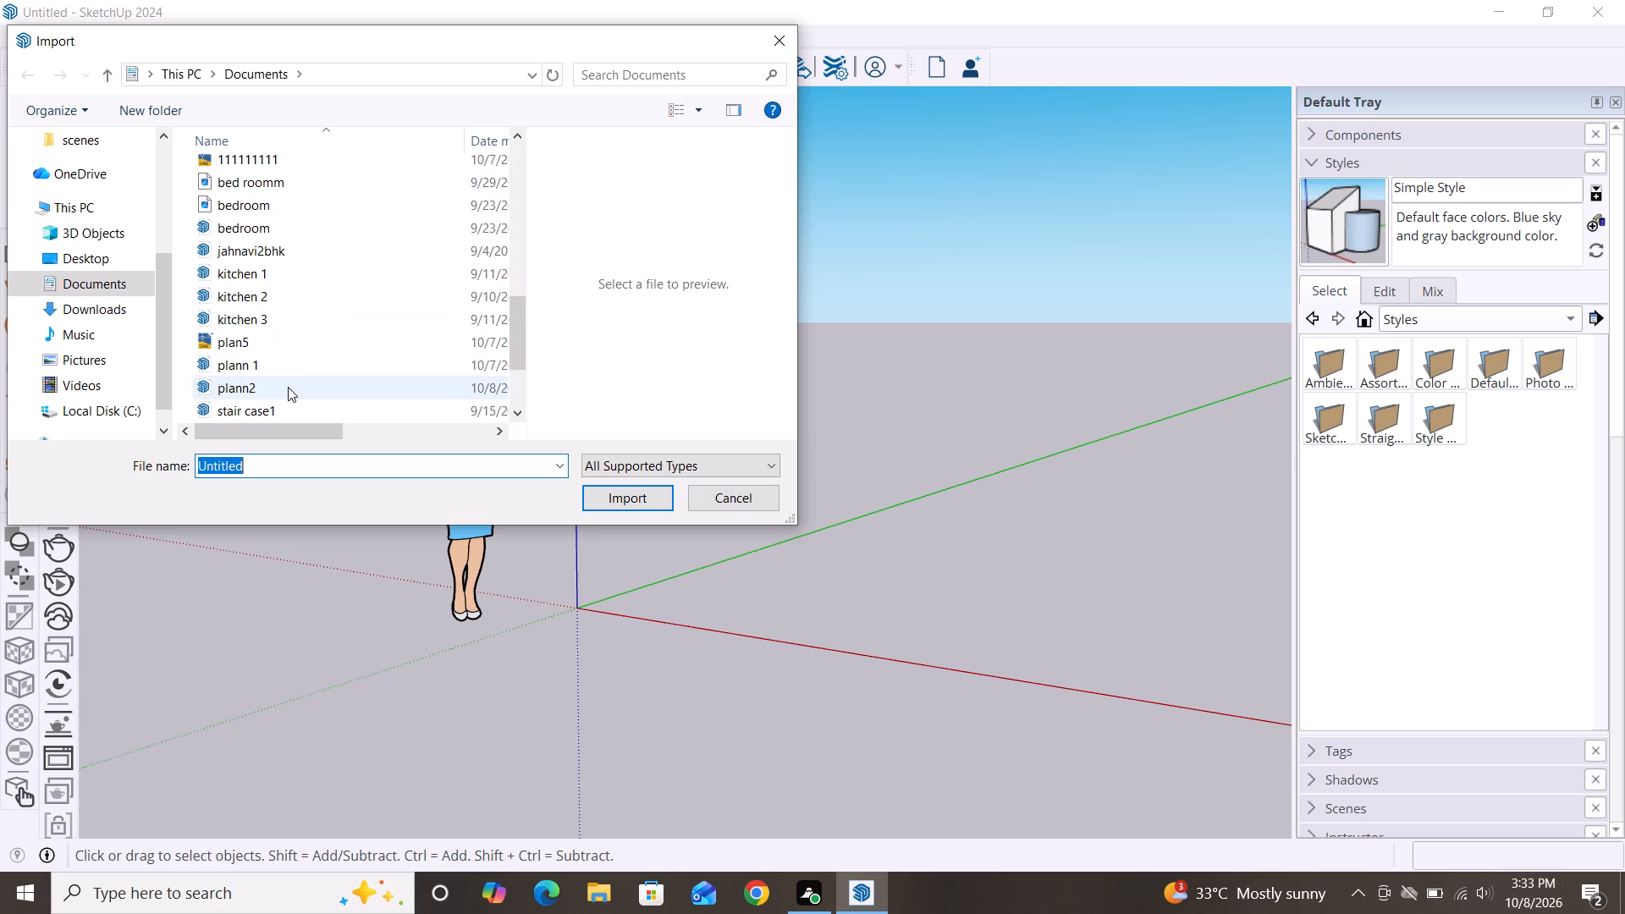
pyautogui.click(292, 392)
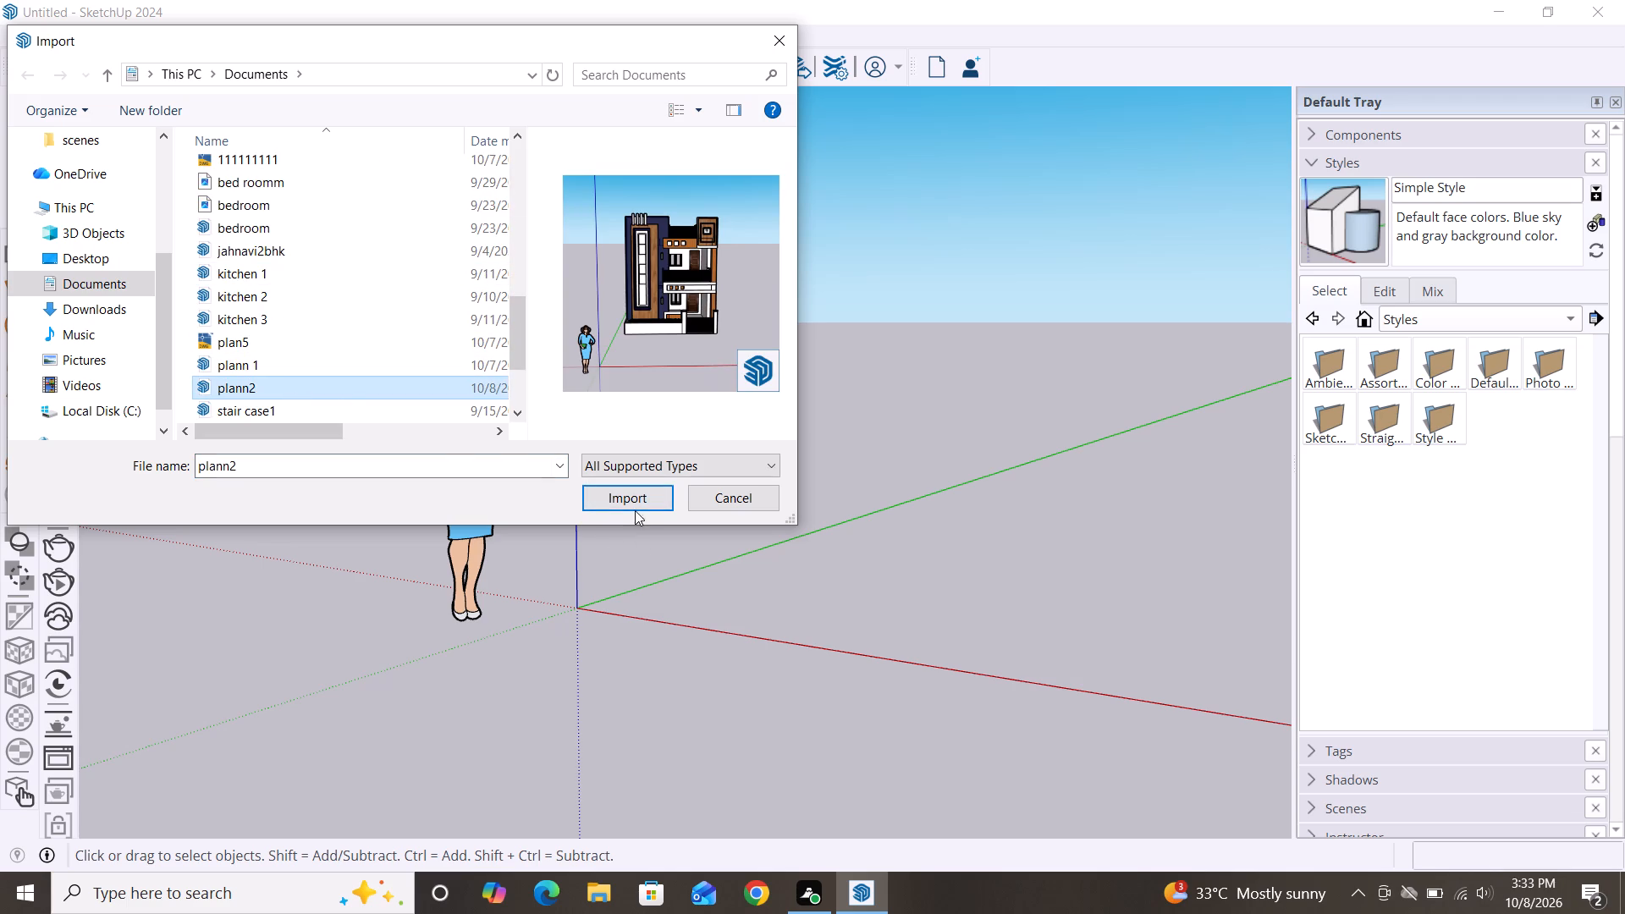
pyautogui.click(635, 504)
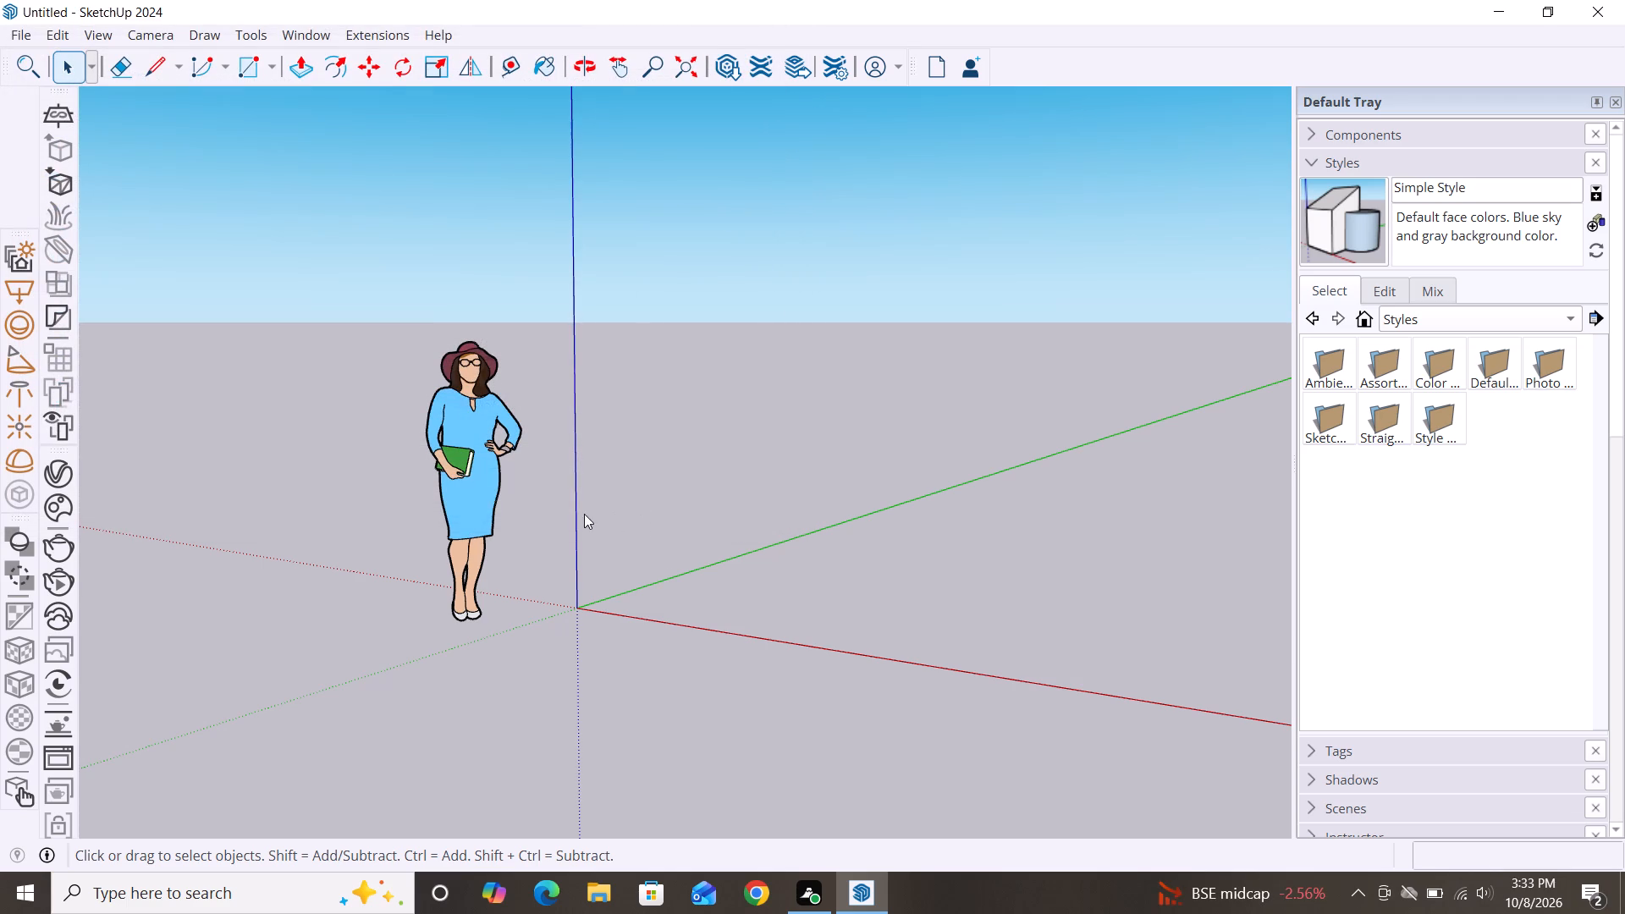
# Place the imported house component on the ground along the red axis, clear of the default scale figure.
pyautogui.scroll(-3, 344, 394)
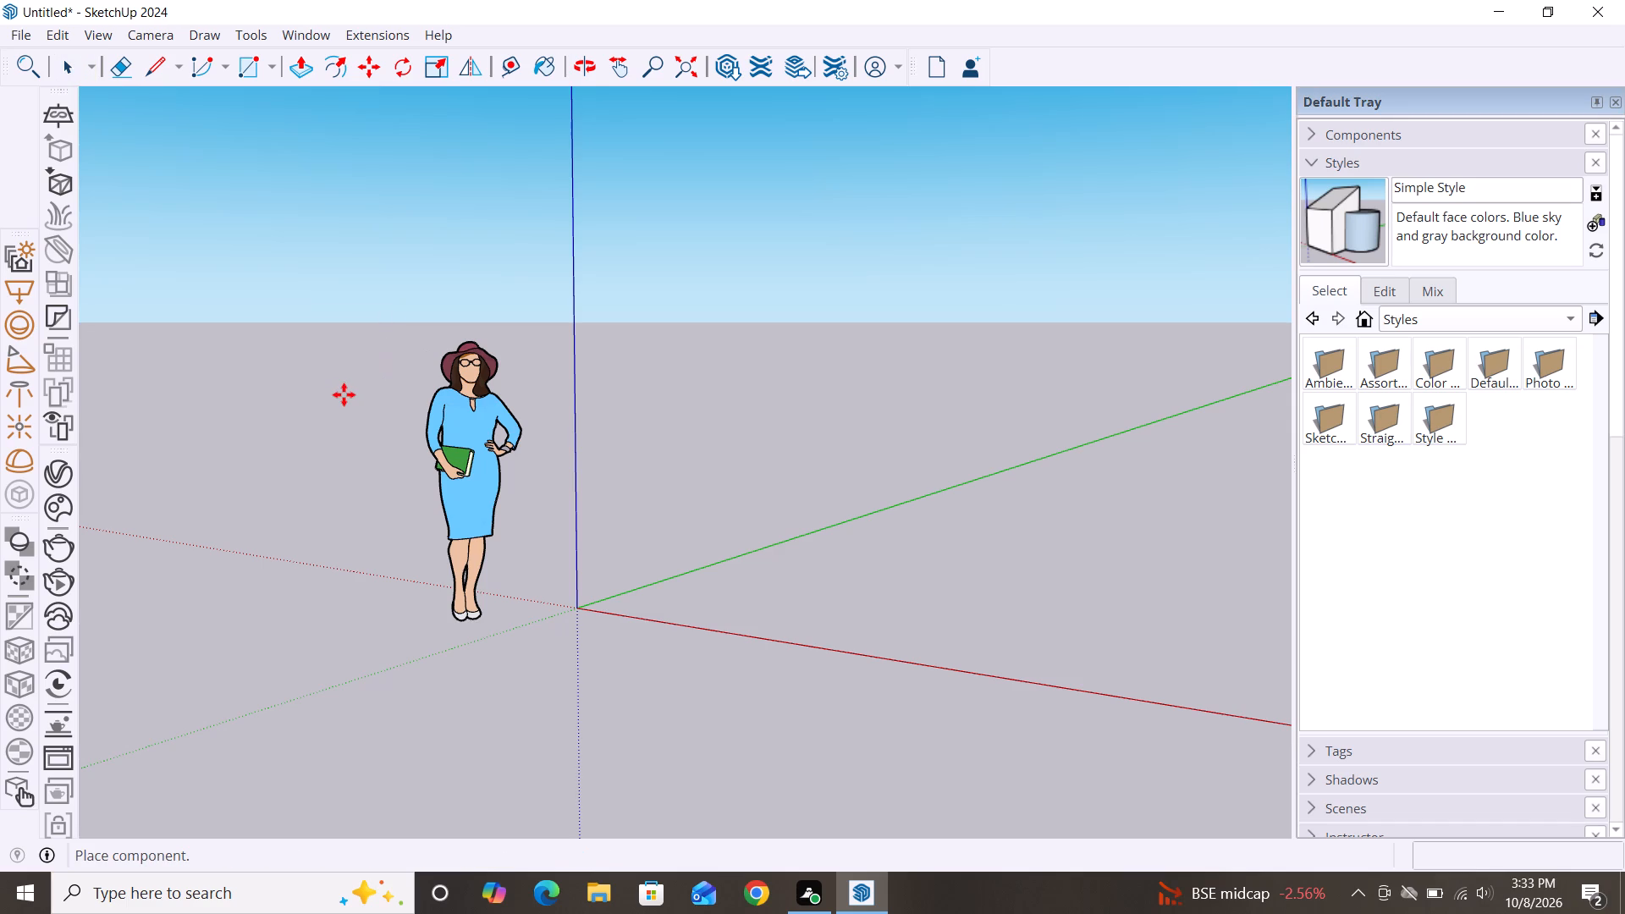
pyautogui.scroll(-1, 344, 394)
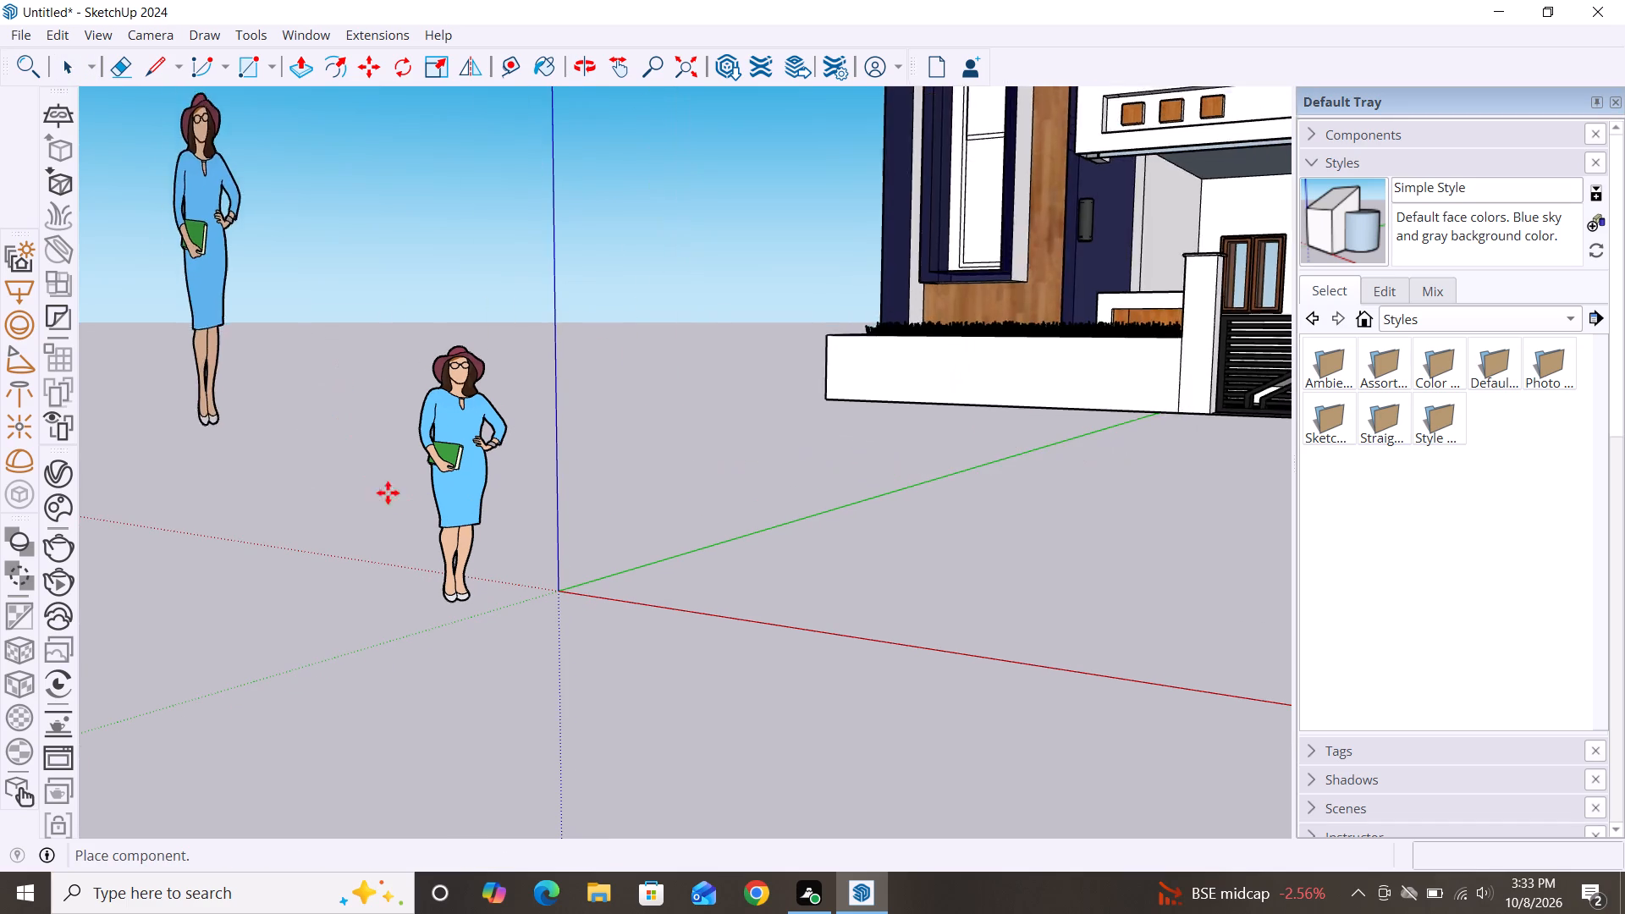
pyautogui.scroll(-4, 471, 591)
pyautogui.scroll(-6, 403, 538)
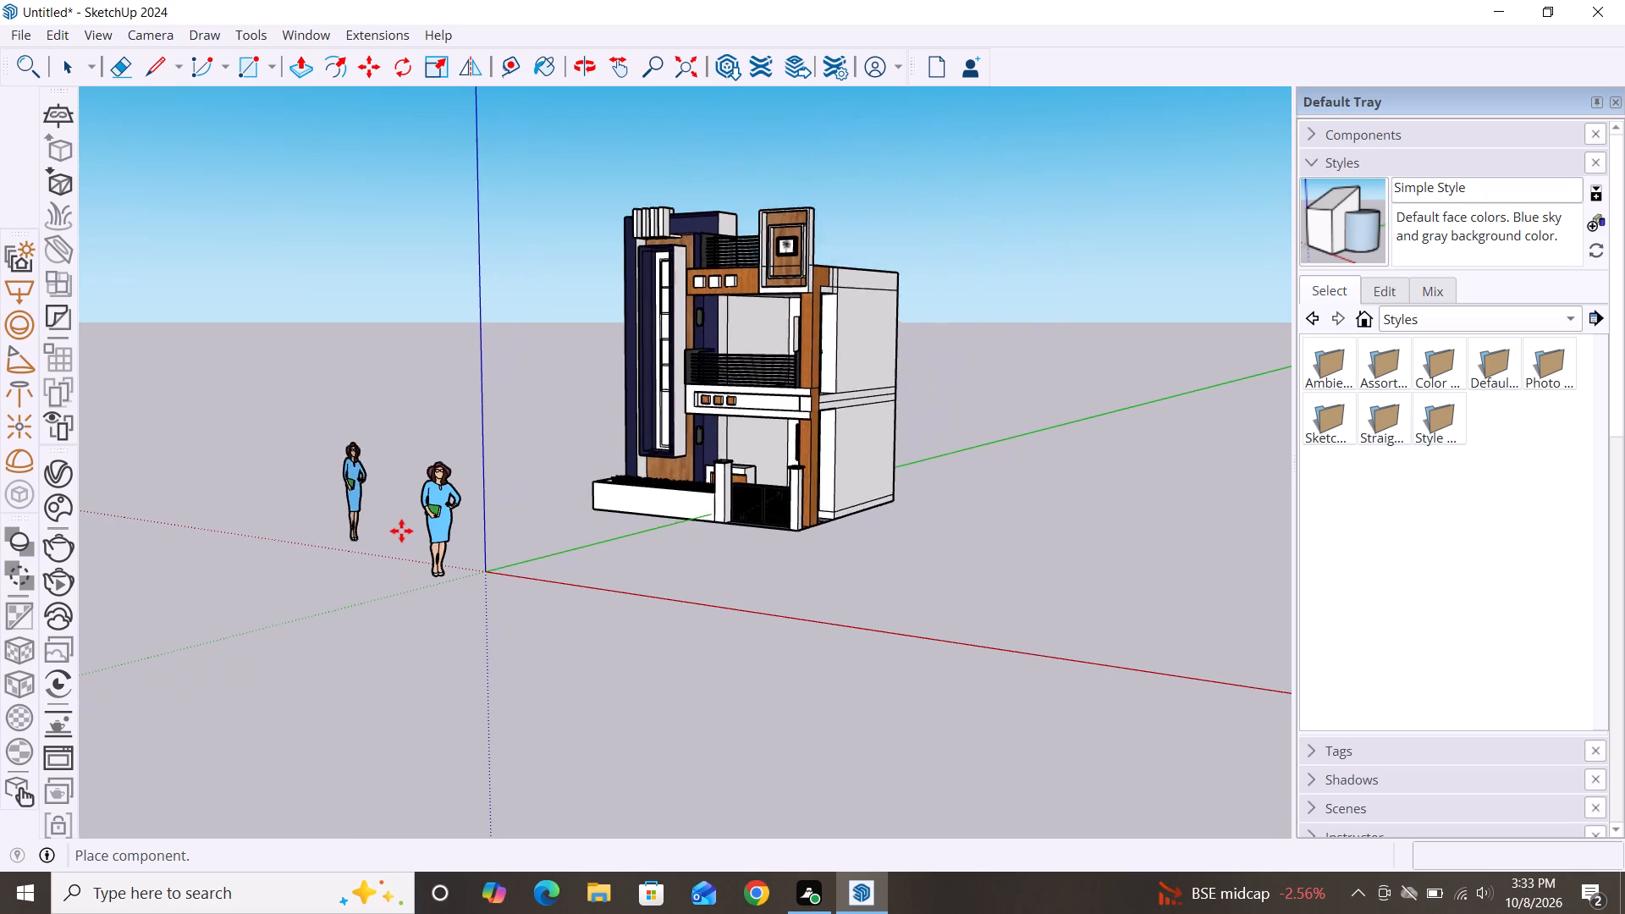
pyautogui.click(713, 566)
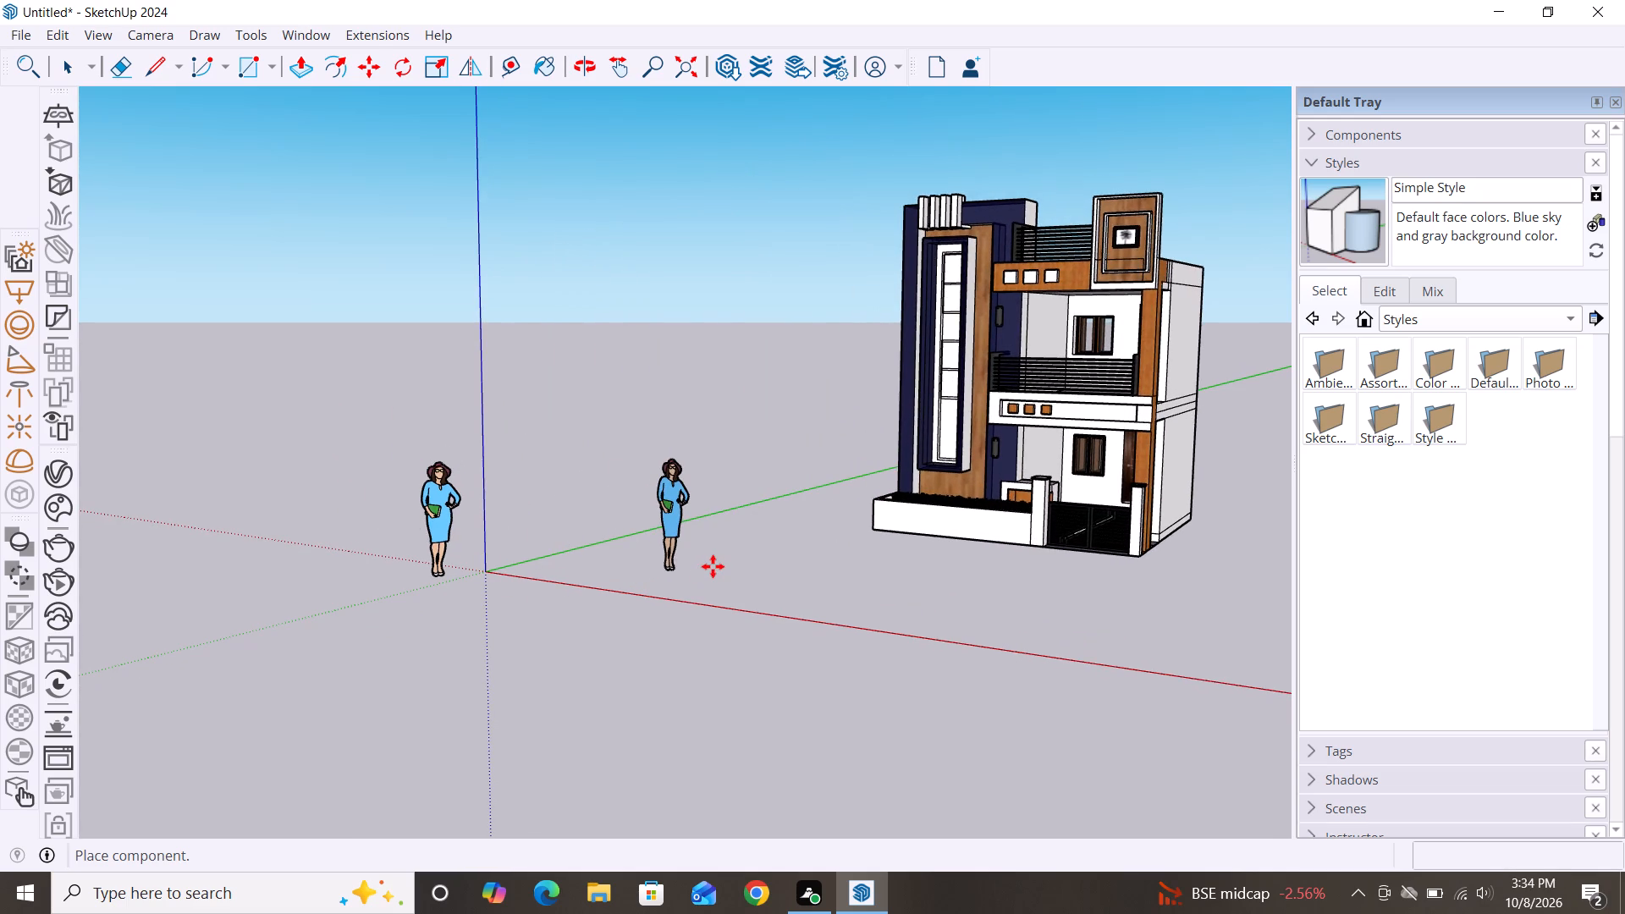
pyautogui.press('space')
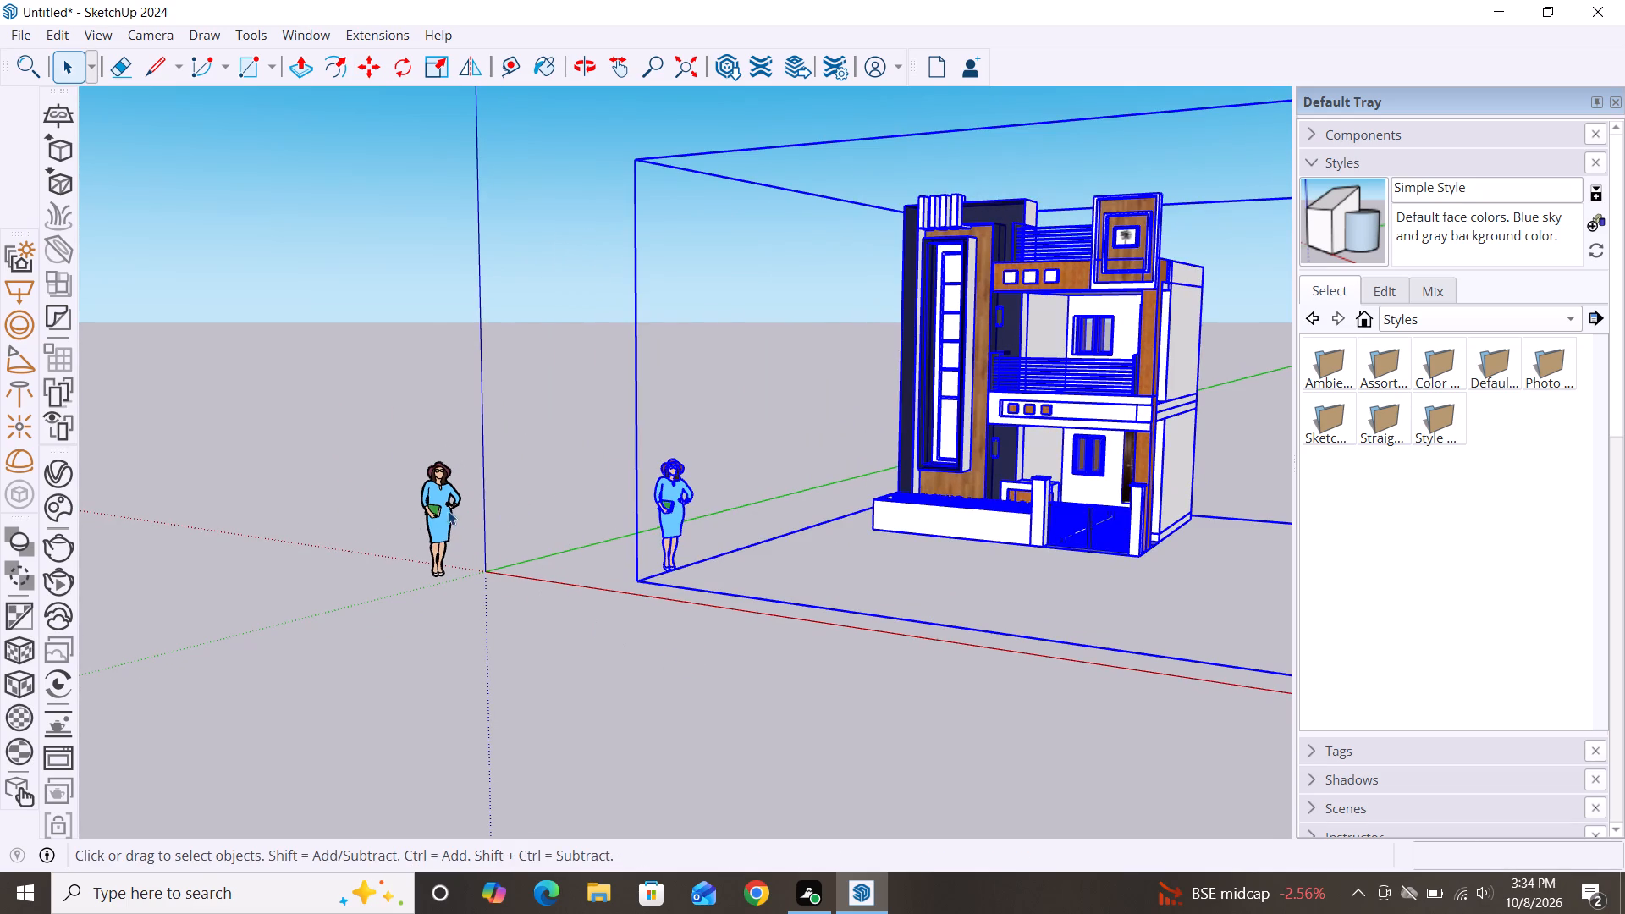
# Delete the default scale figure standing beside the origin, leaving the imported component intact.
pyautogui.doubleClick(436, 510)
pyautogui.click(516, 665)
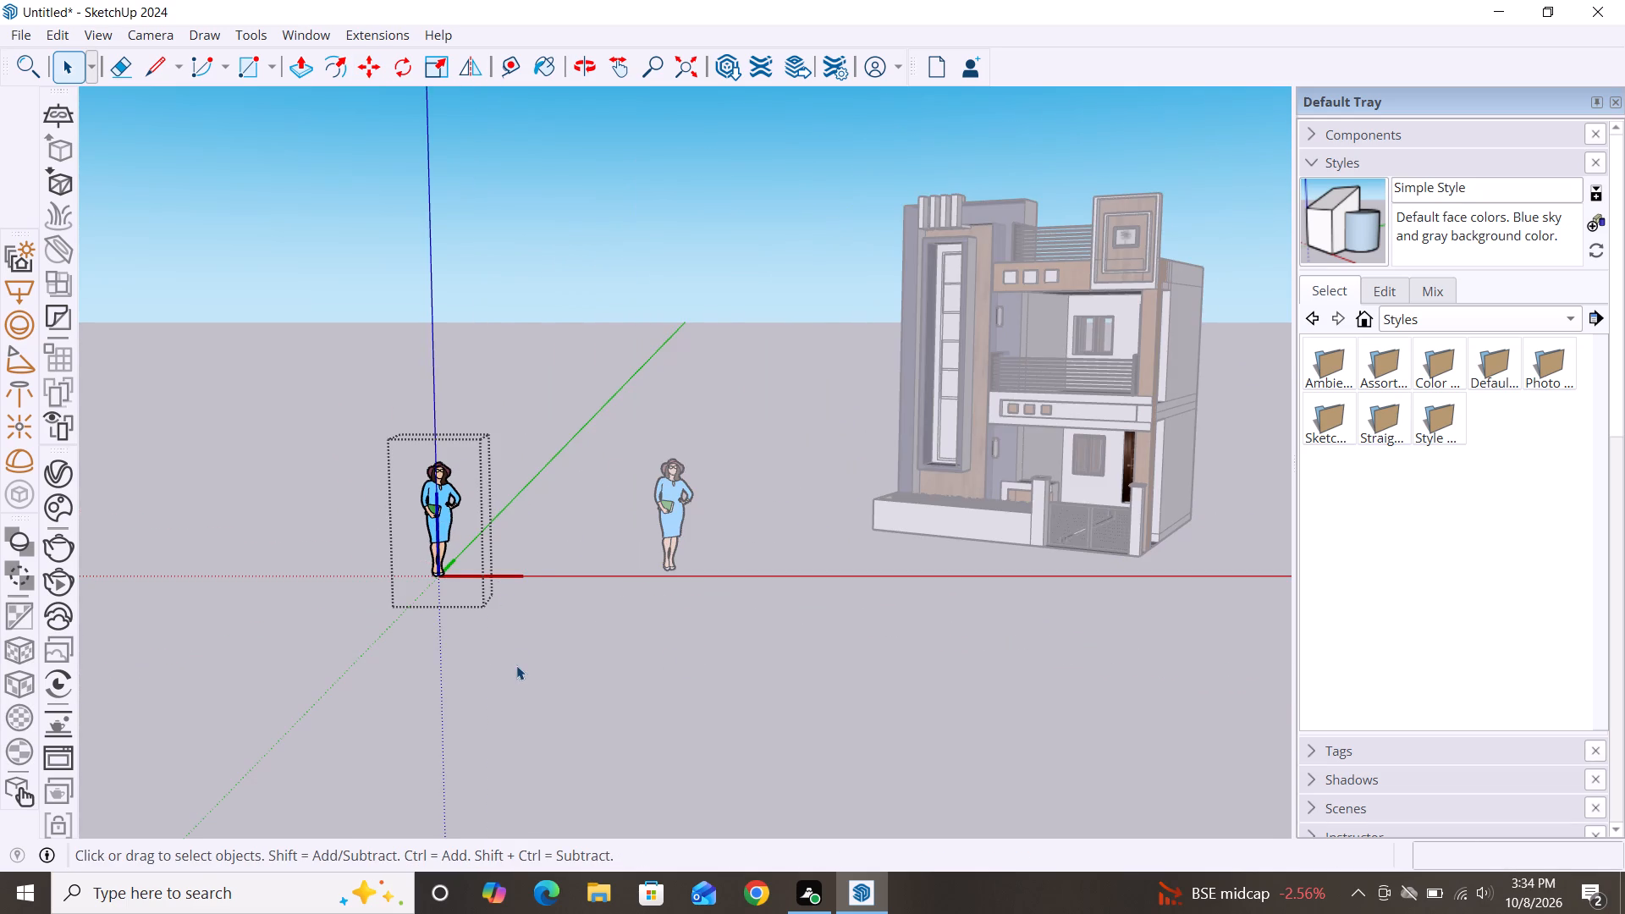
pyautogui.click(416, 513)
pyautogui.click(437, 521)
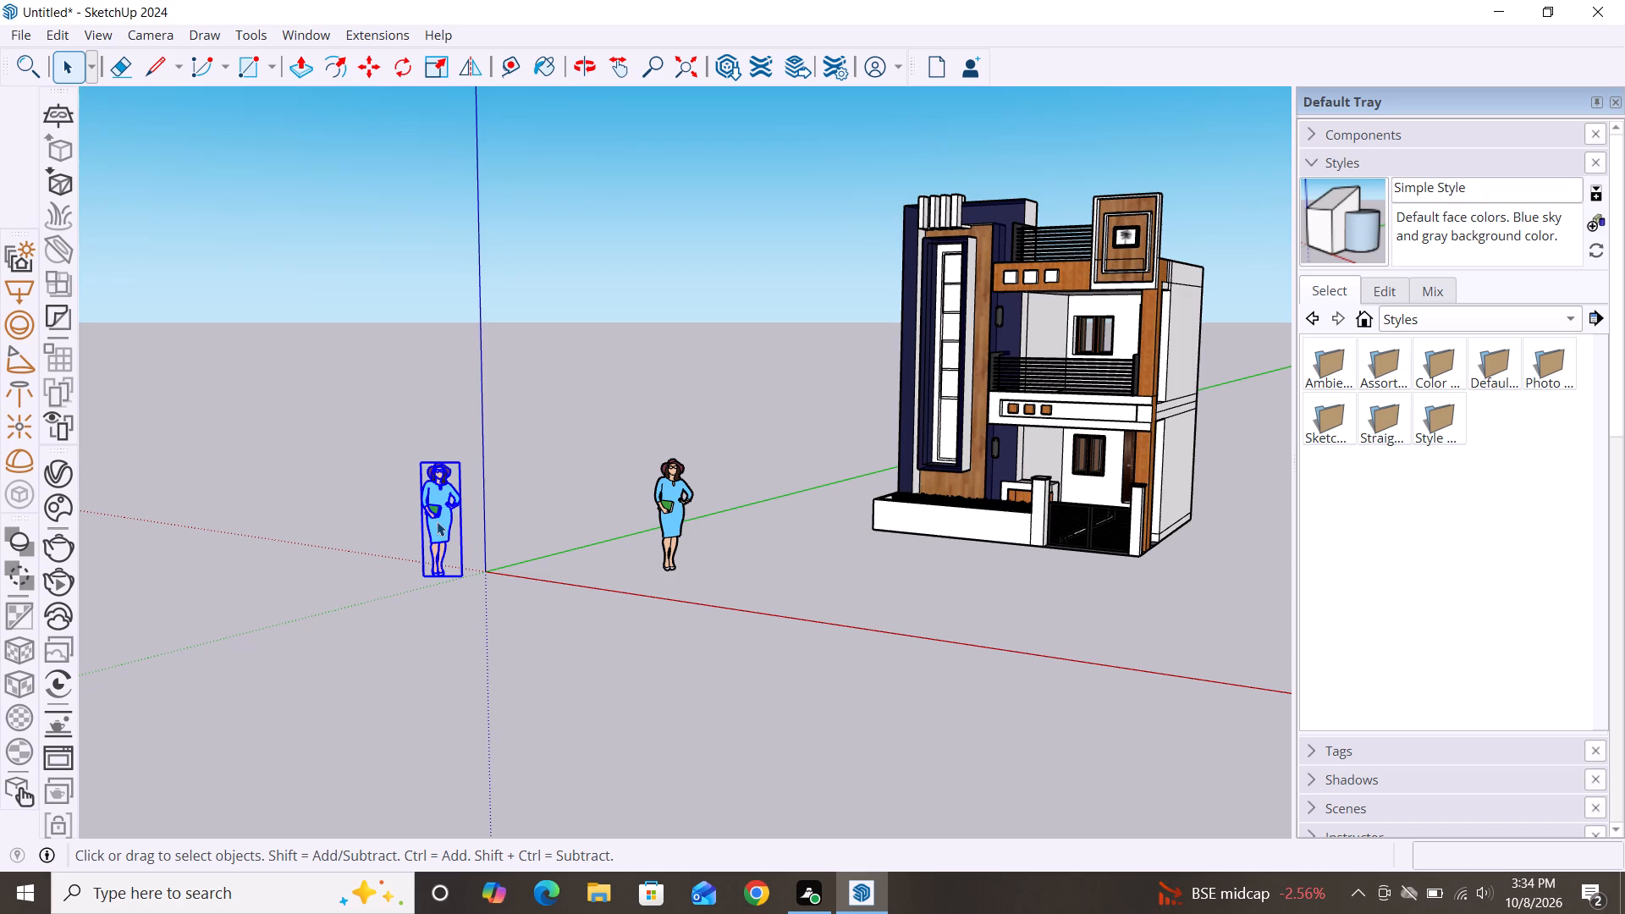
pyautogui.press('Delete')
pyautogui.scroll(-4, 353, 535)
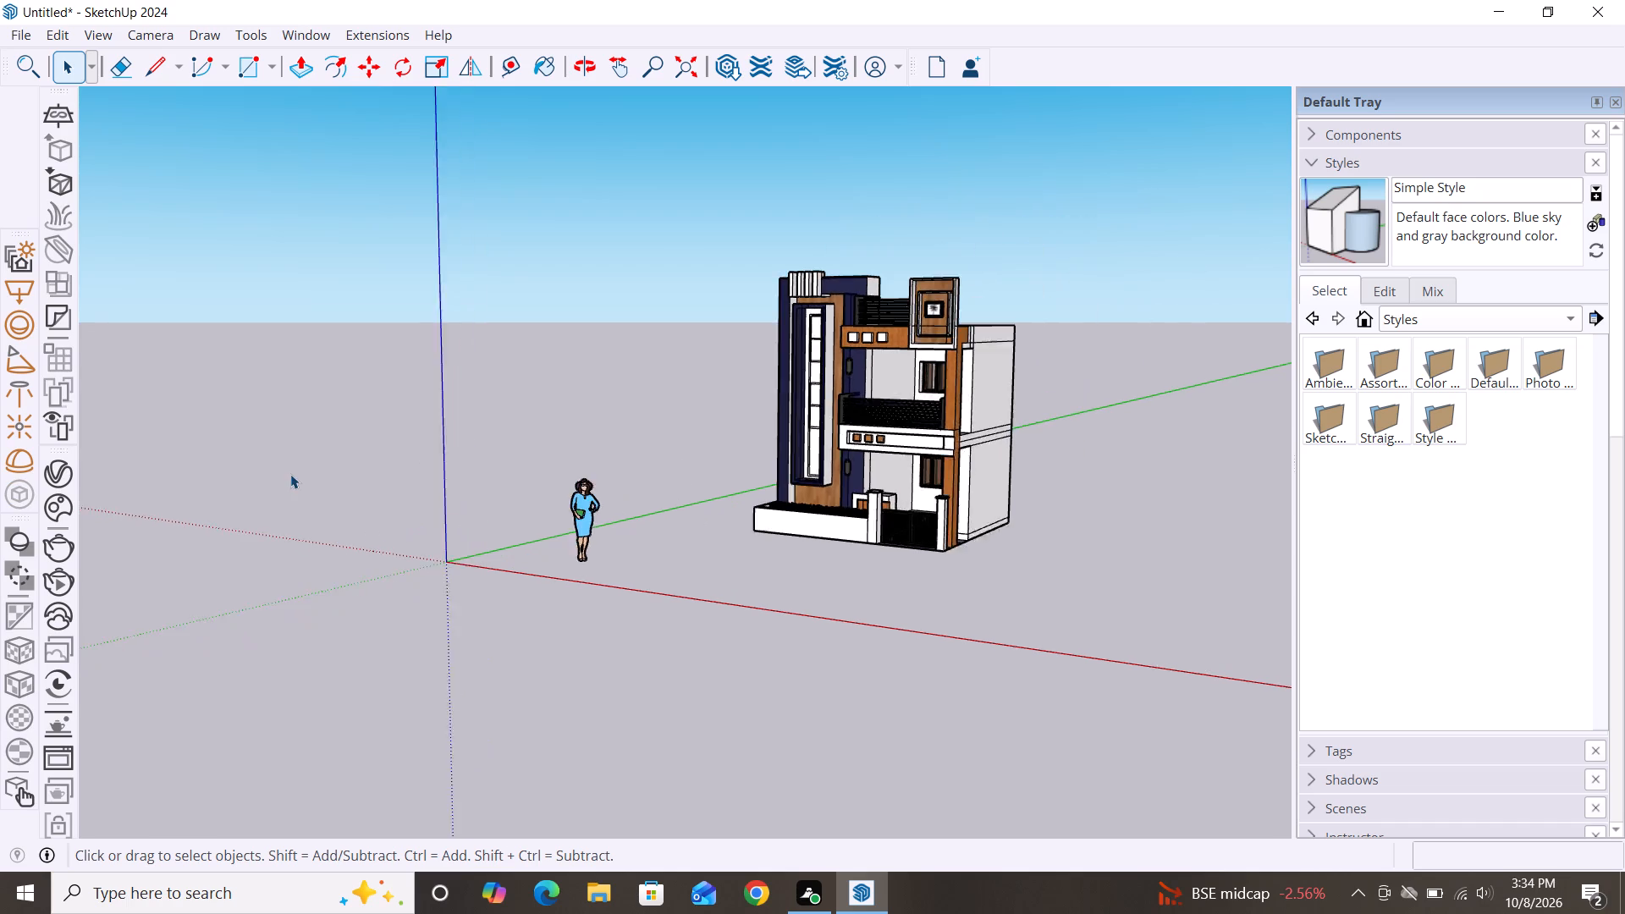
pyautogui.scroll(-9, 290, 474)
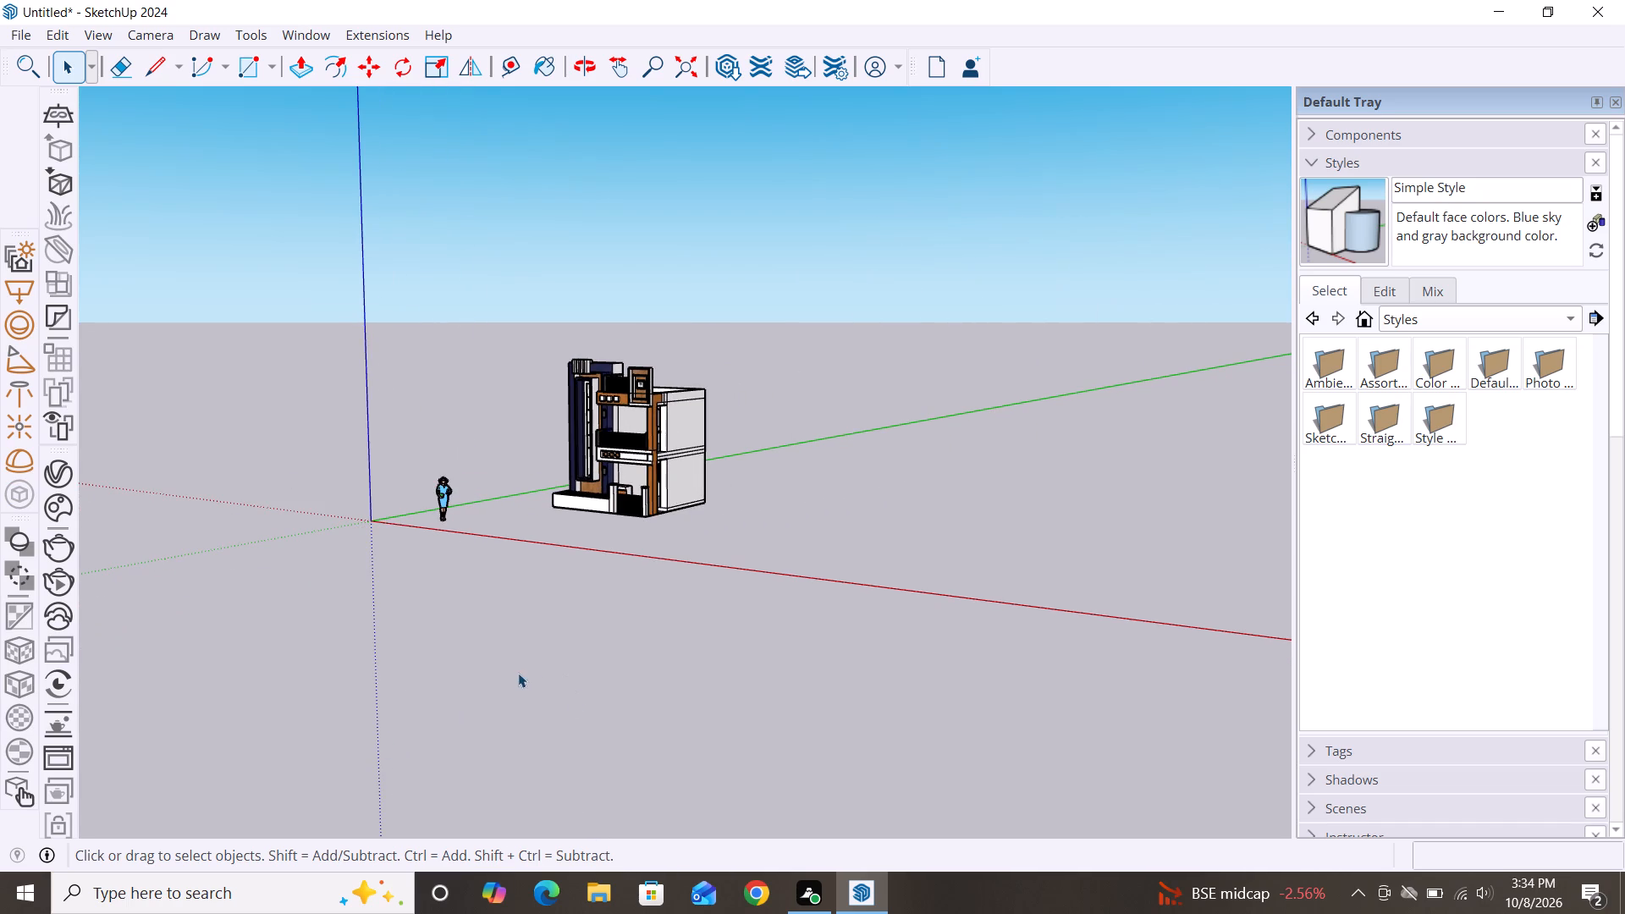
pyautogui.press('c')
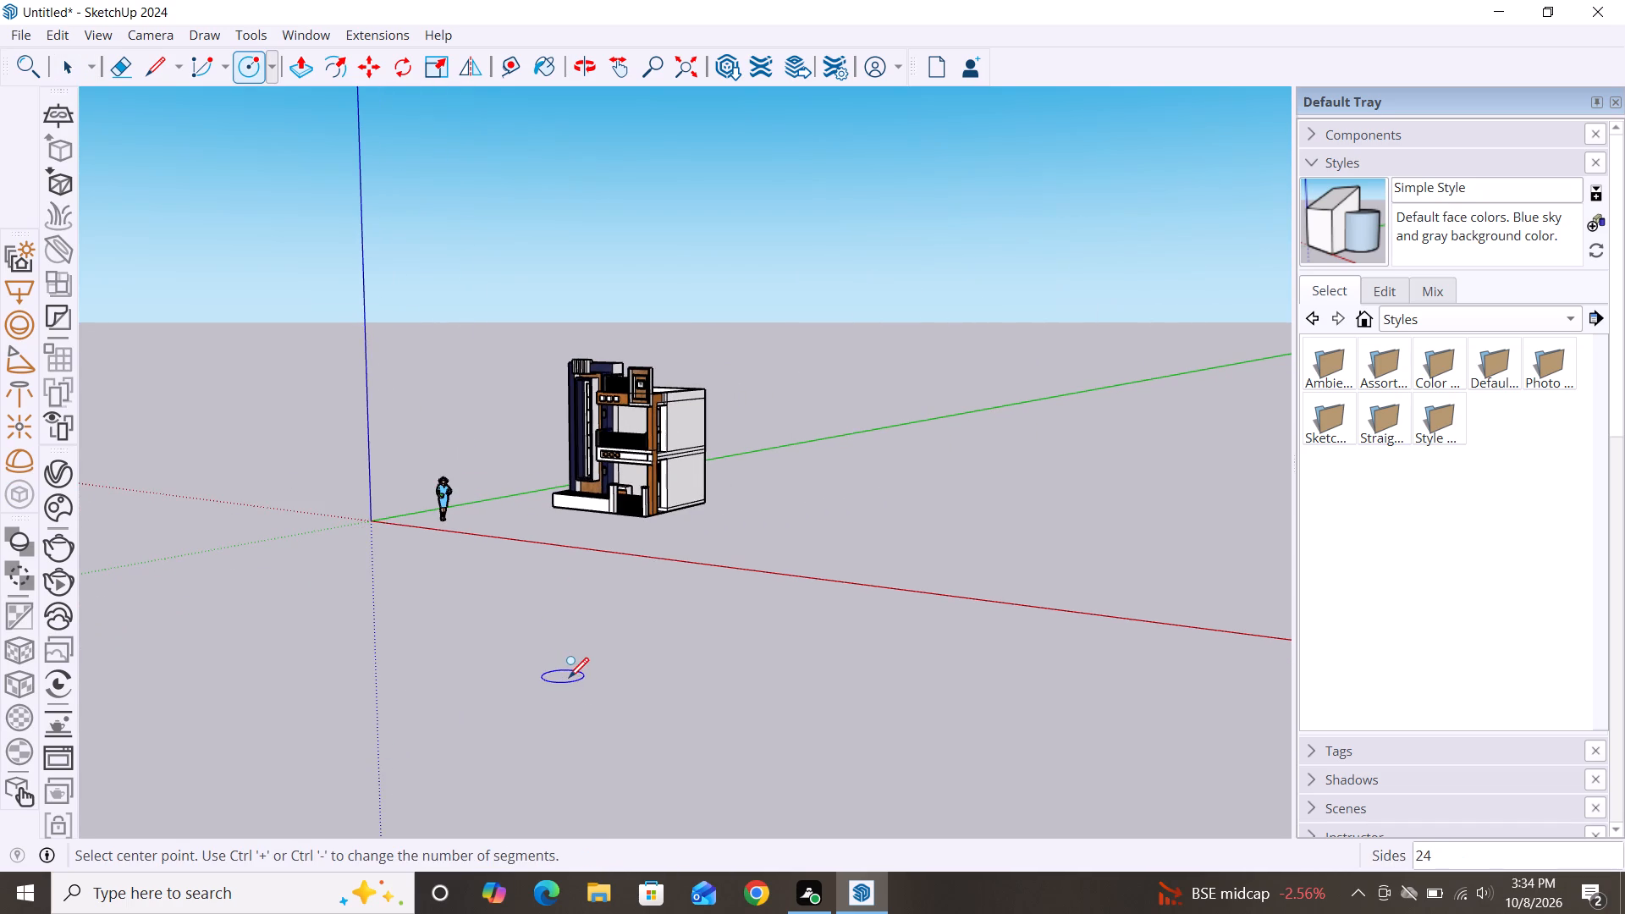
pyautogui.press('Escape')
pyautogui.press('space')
# Examine the imported house from the front, including the full facade and the white tower panel up close.
pyautogui.keyDown('alt'); pyautogui.moveTo(578, 669); pyautogui.dragTo(997, 737, button='middle'); pyautogui.keyUp('alt')
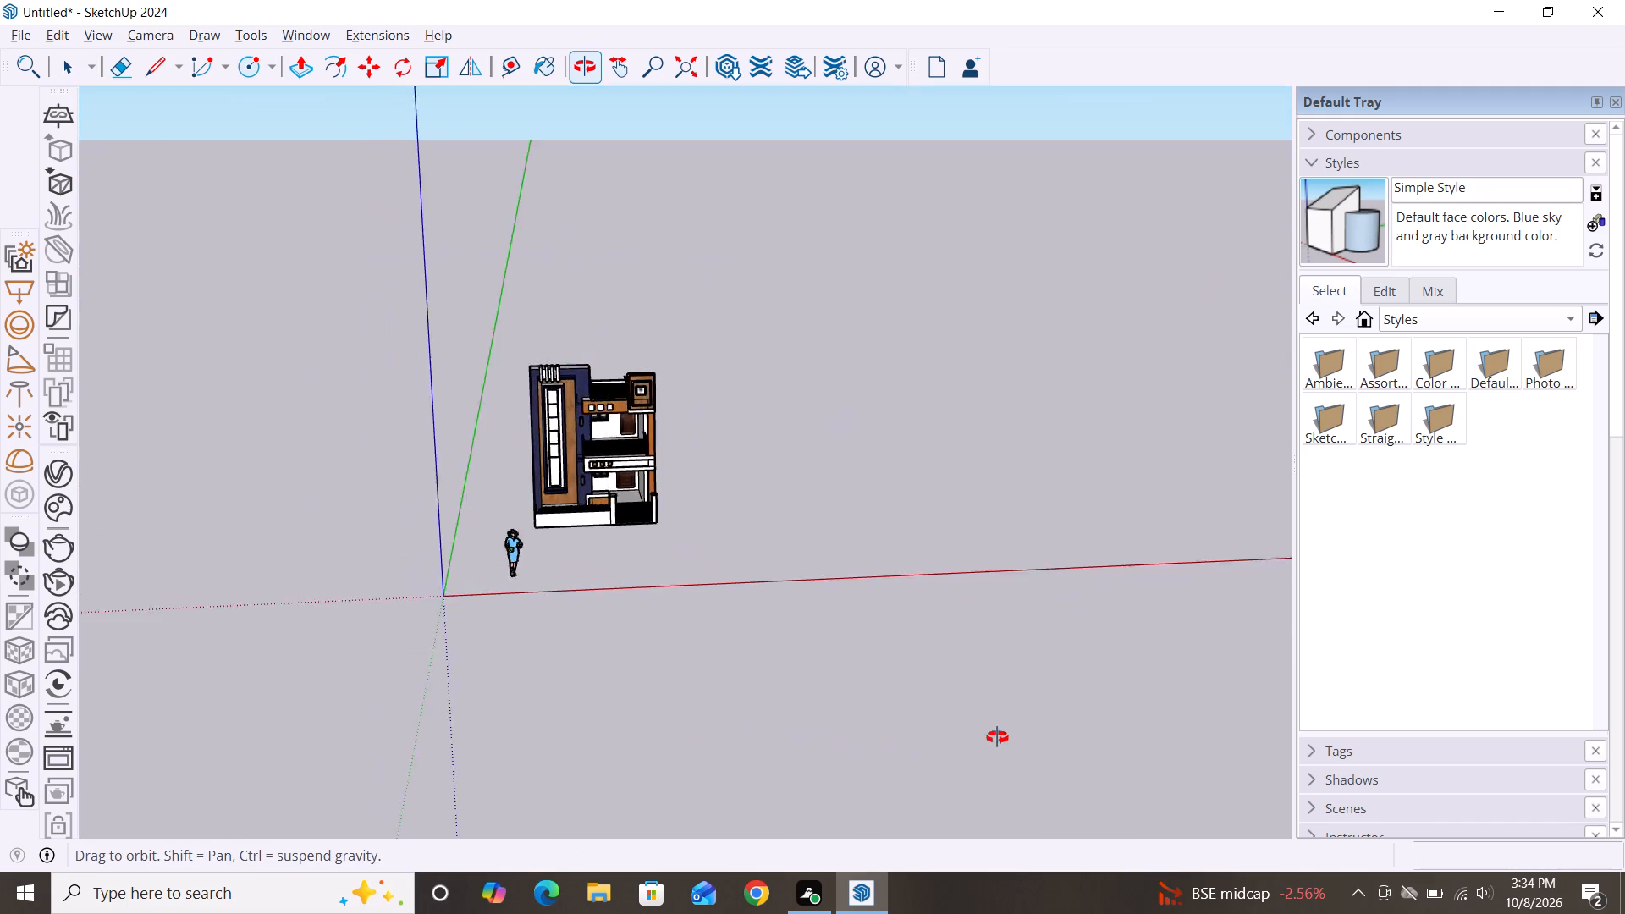
pyautogui.keyDown('alt'); pyautogui.moveTo(997, 737); pyautogui.dragTo(1044, 688, button='middle'); pyautogui.keyUp('alt')
pyautogui.keyDown('alt'); pyautogui.moveTo(815, 618); pyautogui.dragTo(591, 637, button='middle'); pyautogui.keyUp('alt')
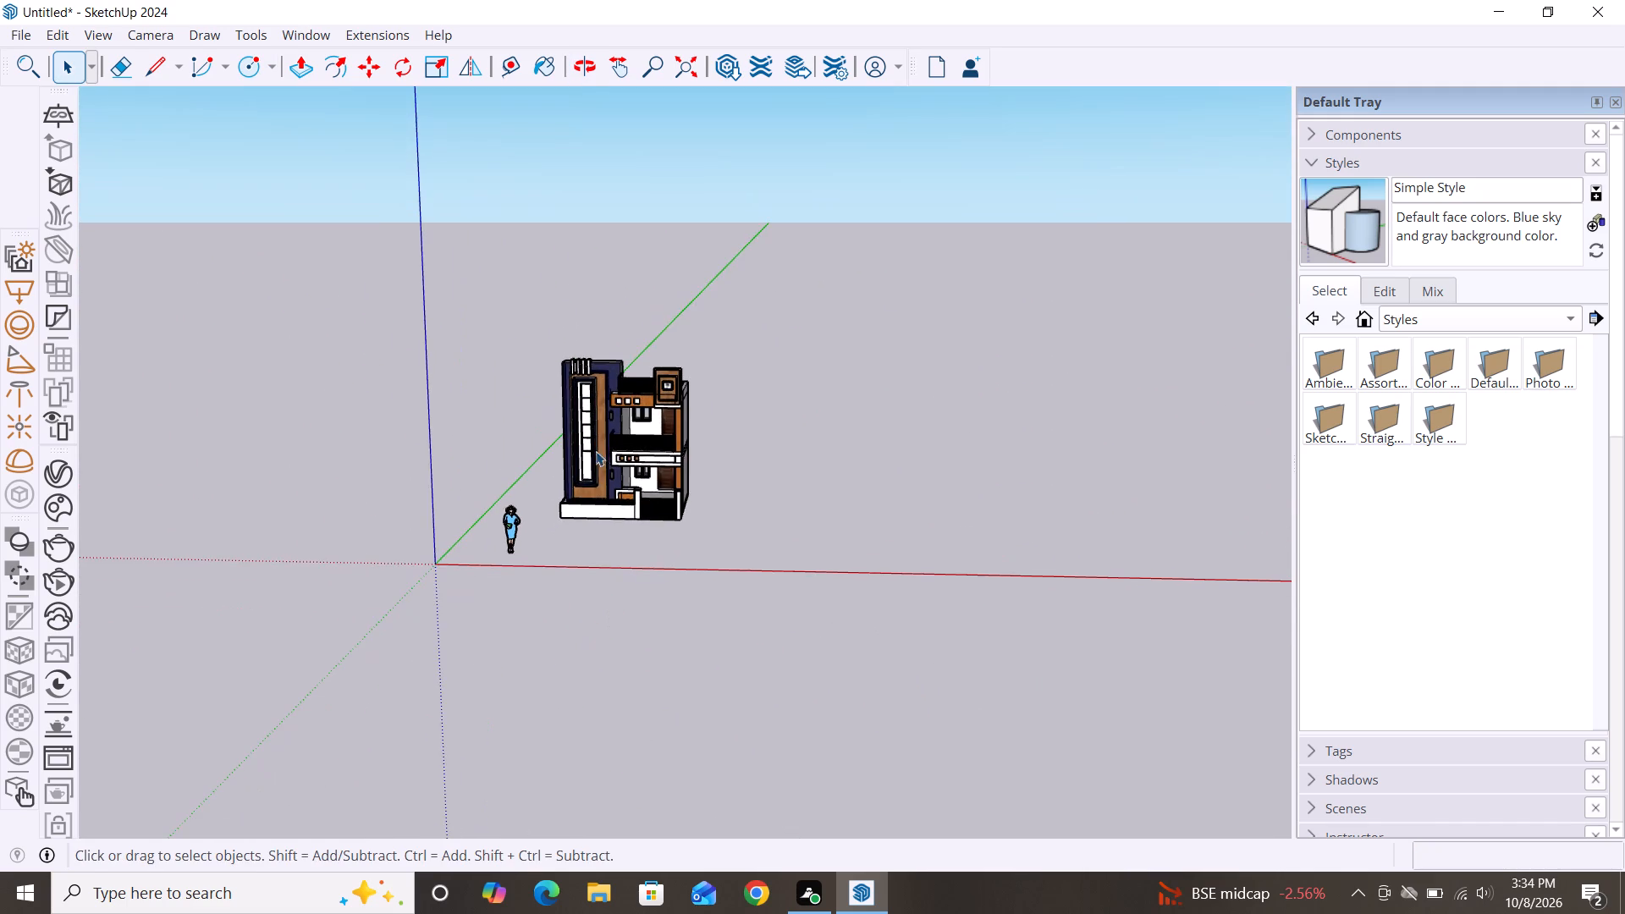
pyautogui.scroll(11, 590, 449)
pyautogui.scroll(-3, 1025, 410)
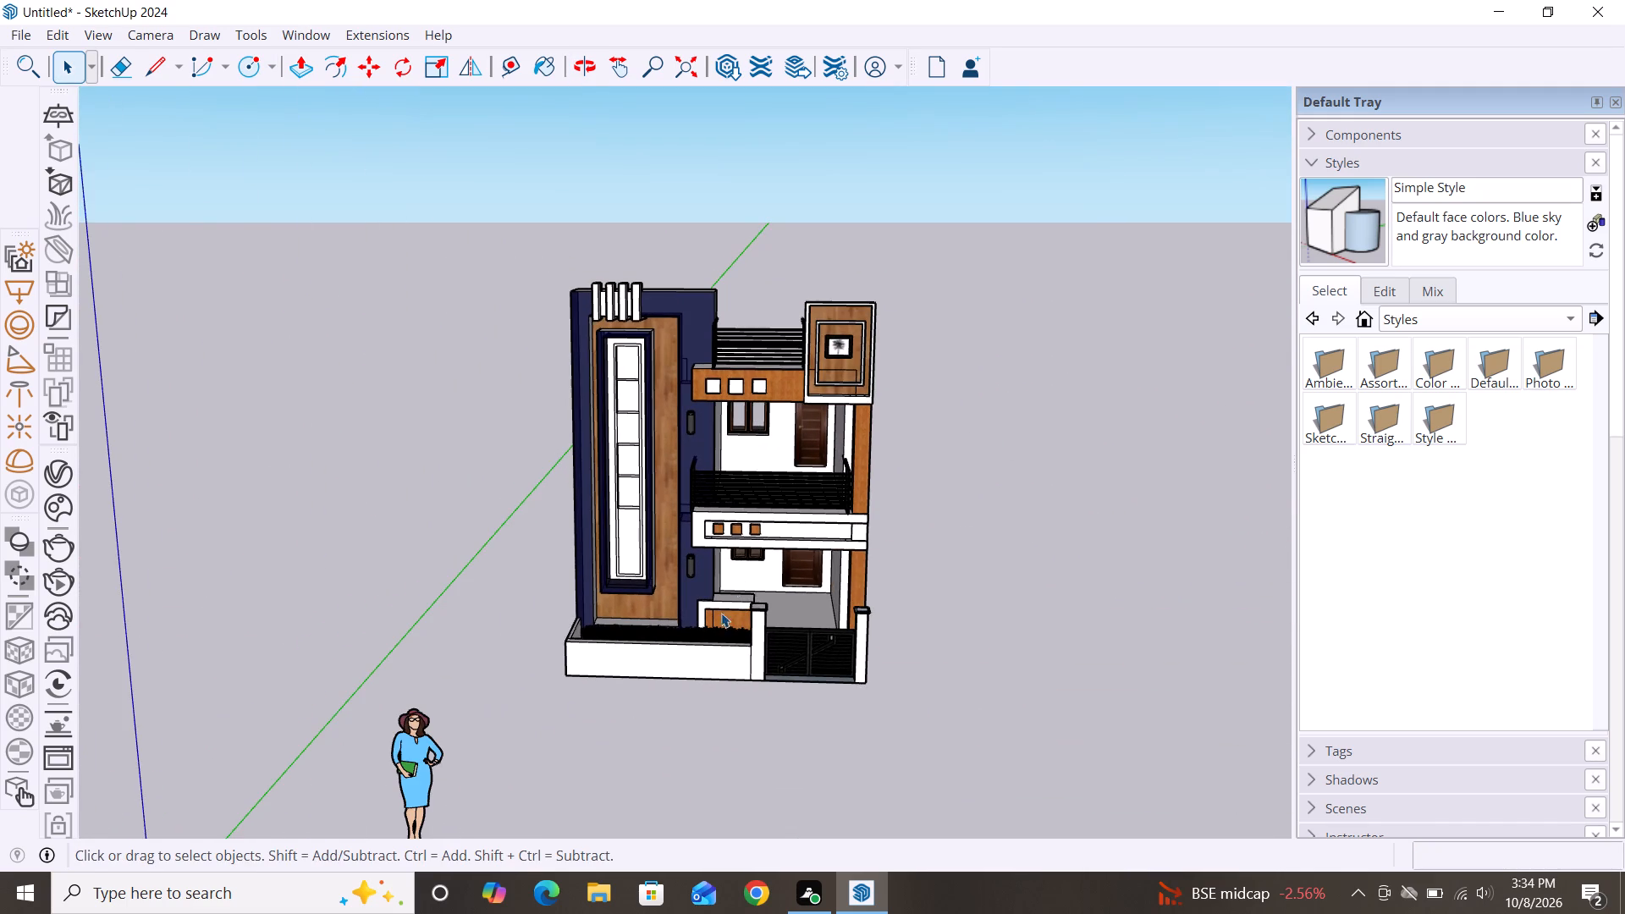
pyautogui.keyDown('alt'); pyautogui.moveTo(681, 682); pyautogui.dragTo(760, 620, button='middle'); pyautogui.keyUp('alt')
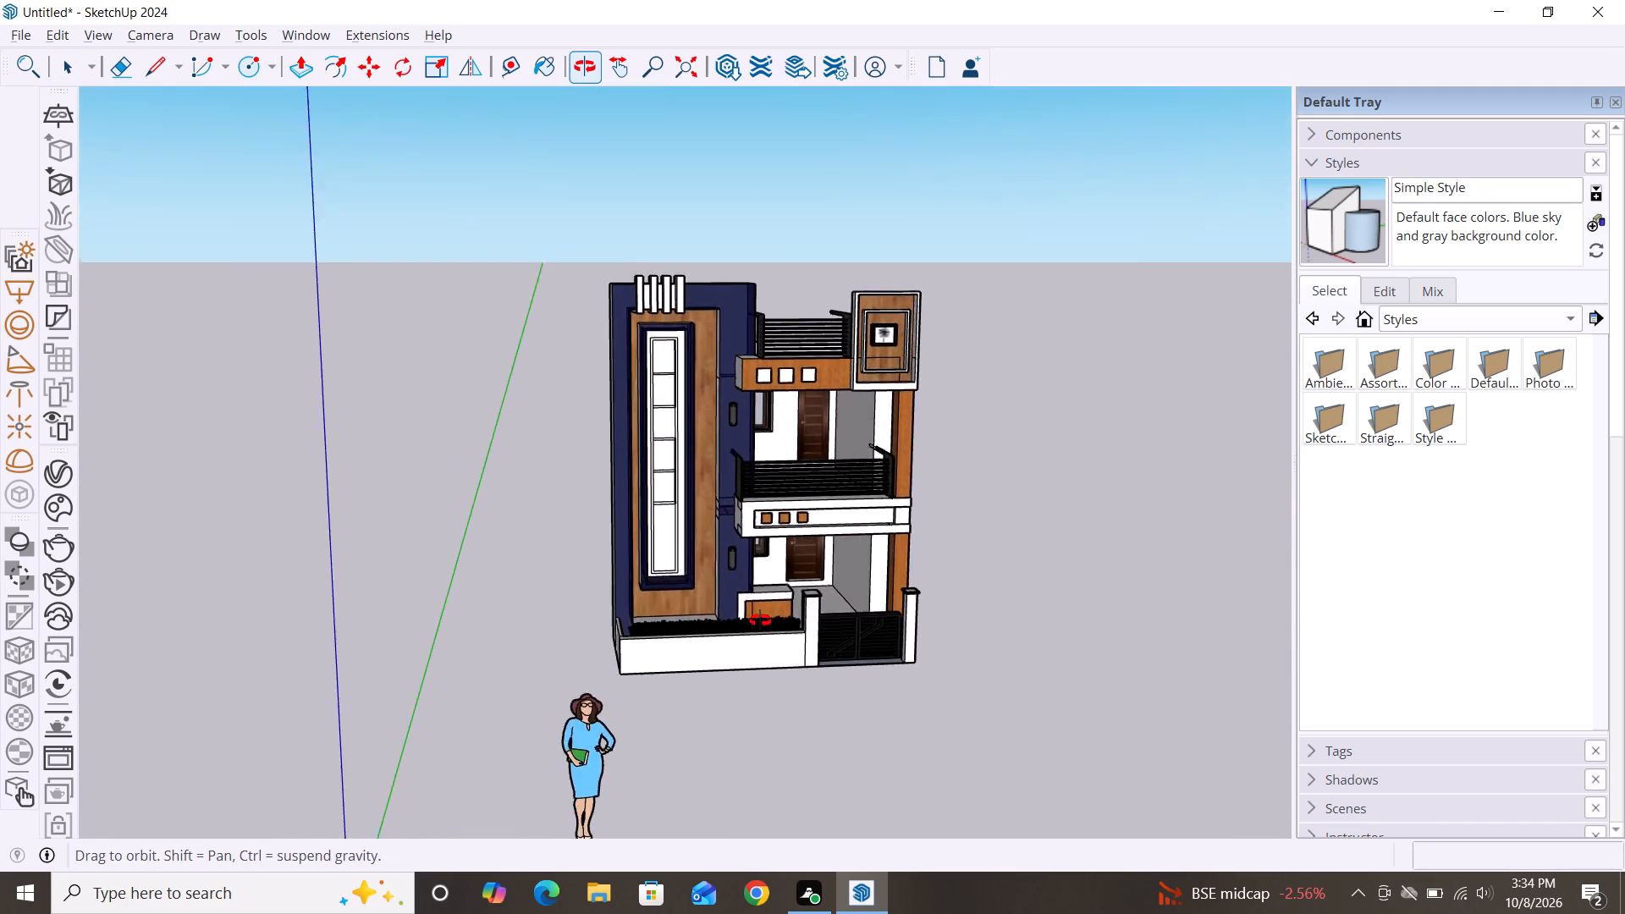
pyautogui.keyDown('alt'); pyautogui.moveTo(760, 620); pyautogui.dragTo(740, 581, button='middle'); pyautogui.keyUp('alt')
pyautogui.scroll(-2, 895, 662)
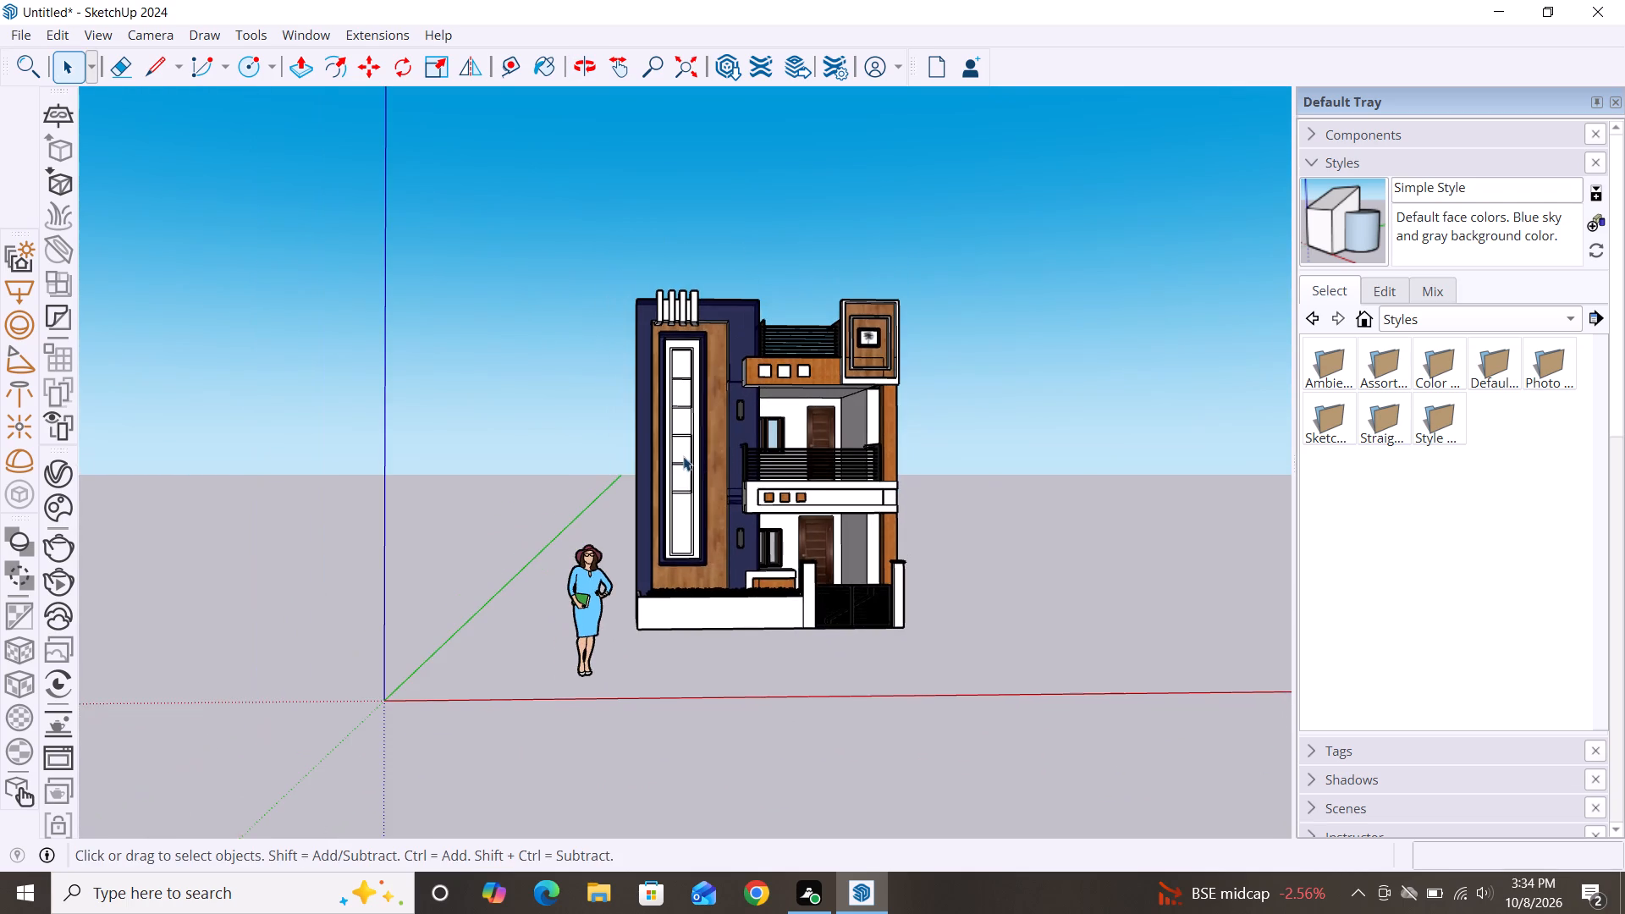
pyautogui.scroll(14, 682, 456)
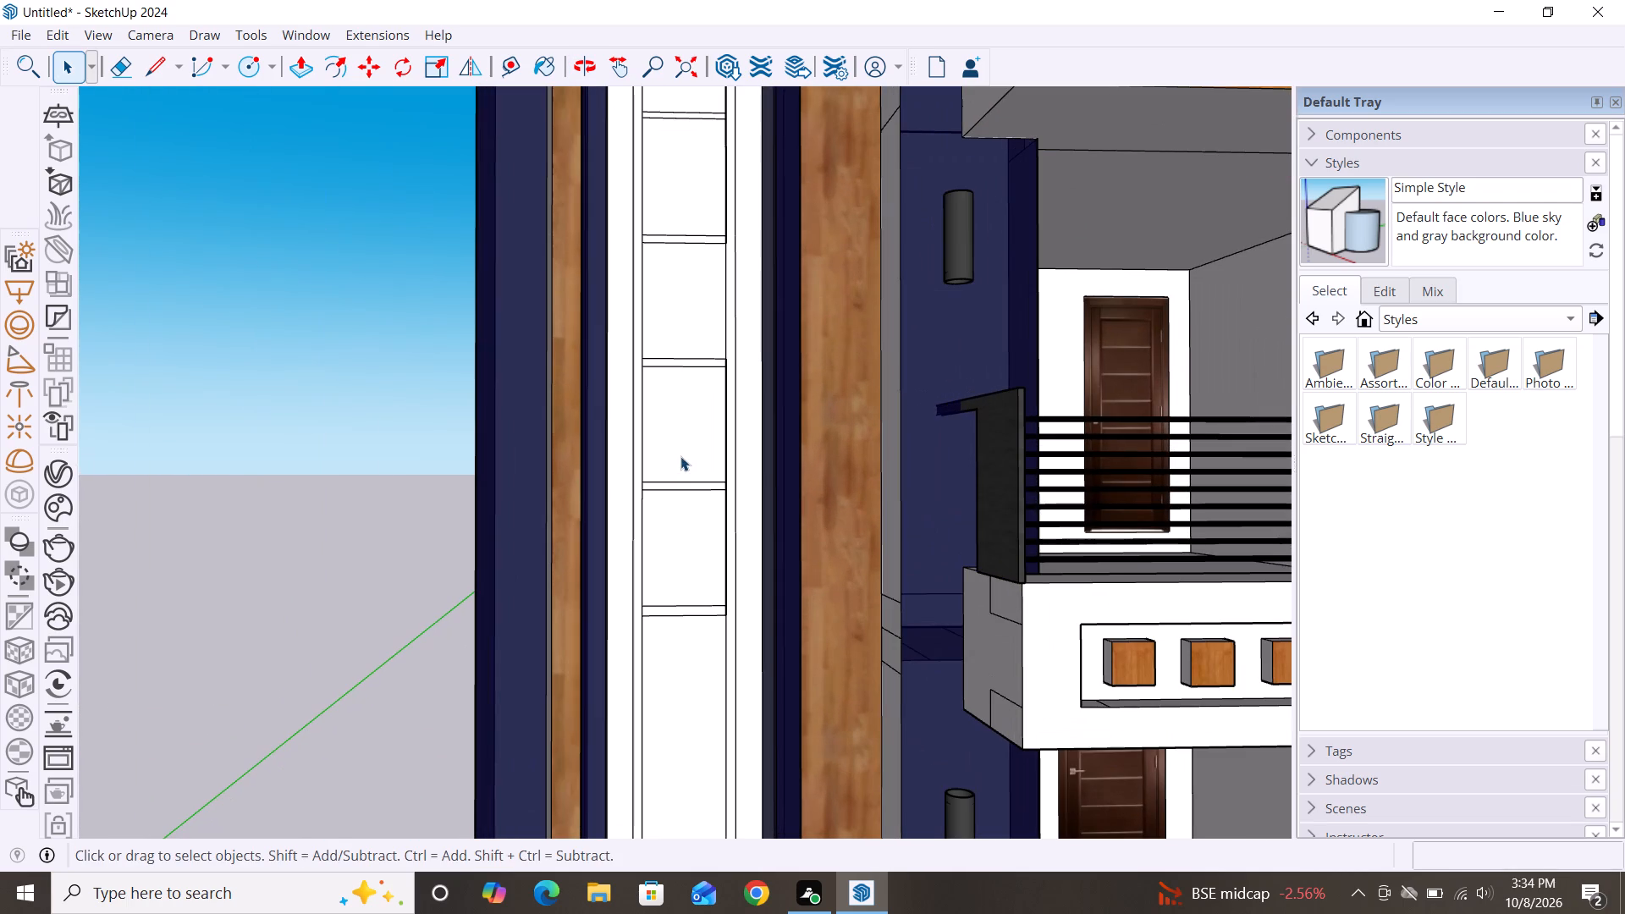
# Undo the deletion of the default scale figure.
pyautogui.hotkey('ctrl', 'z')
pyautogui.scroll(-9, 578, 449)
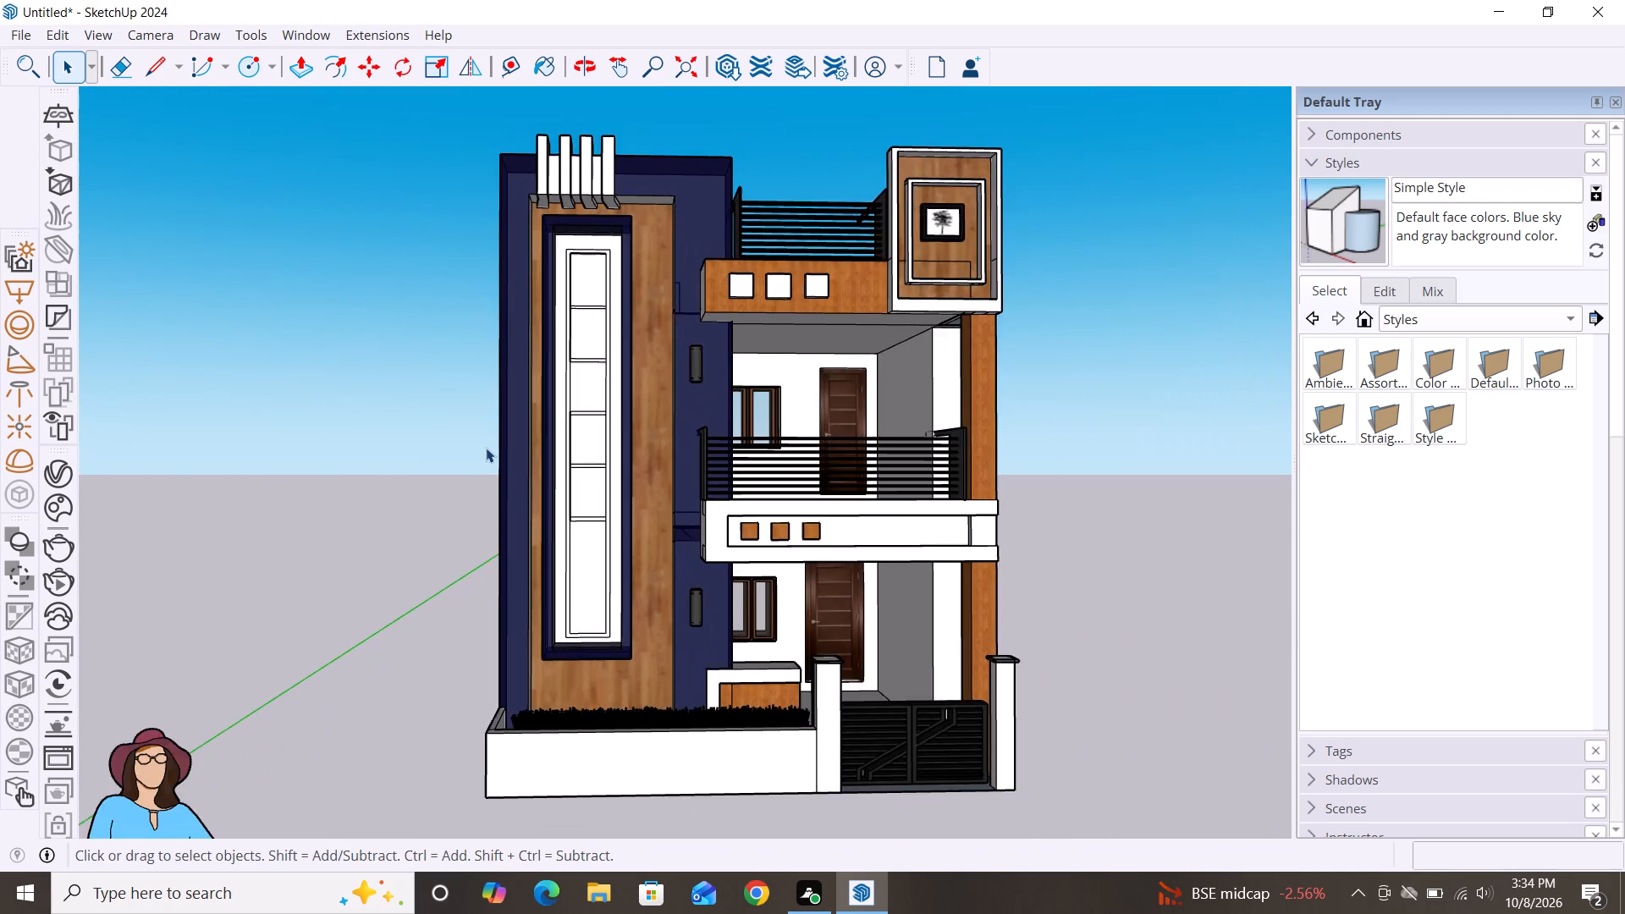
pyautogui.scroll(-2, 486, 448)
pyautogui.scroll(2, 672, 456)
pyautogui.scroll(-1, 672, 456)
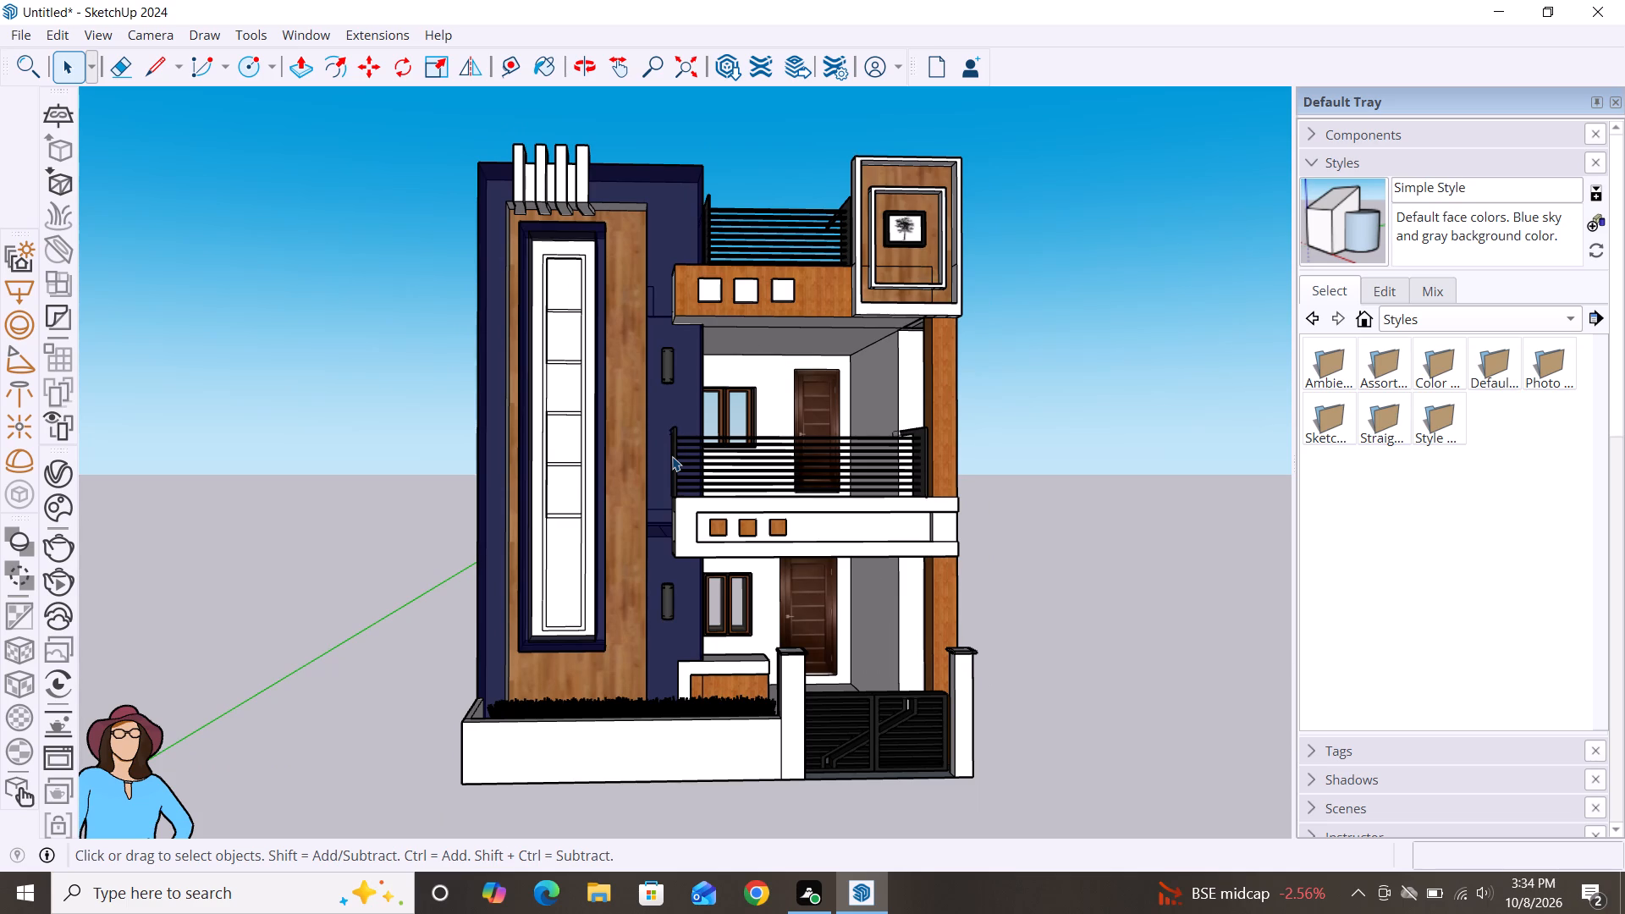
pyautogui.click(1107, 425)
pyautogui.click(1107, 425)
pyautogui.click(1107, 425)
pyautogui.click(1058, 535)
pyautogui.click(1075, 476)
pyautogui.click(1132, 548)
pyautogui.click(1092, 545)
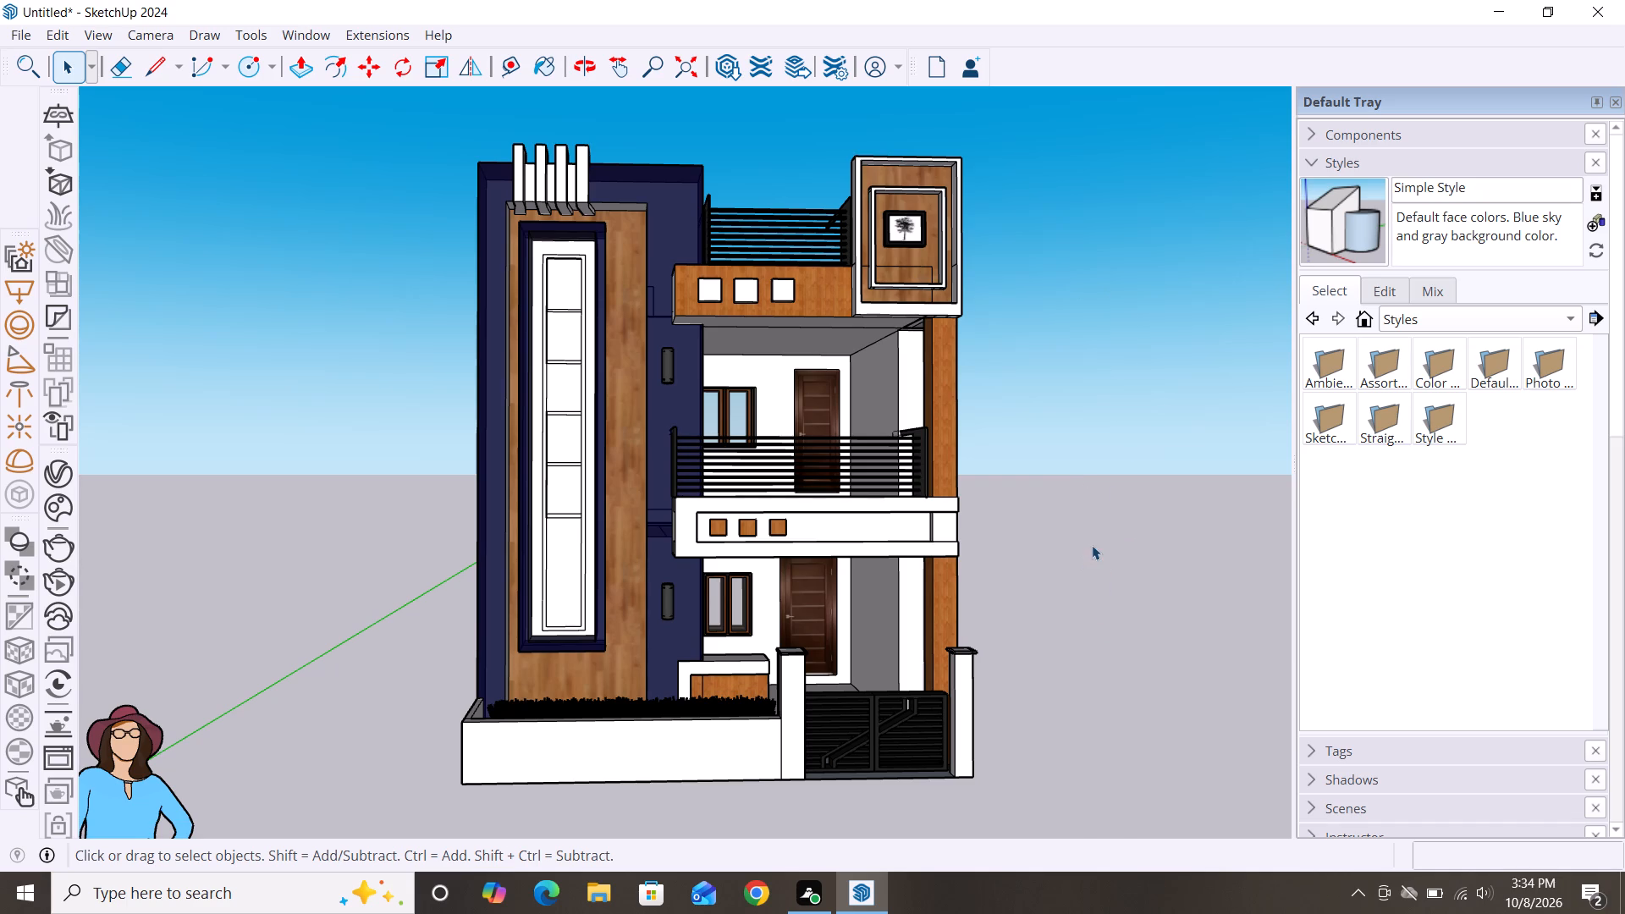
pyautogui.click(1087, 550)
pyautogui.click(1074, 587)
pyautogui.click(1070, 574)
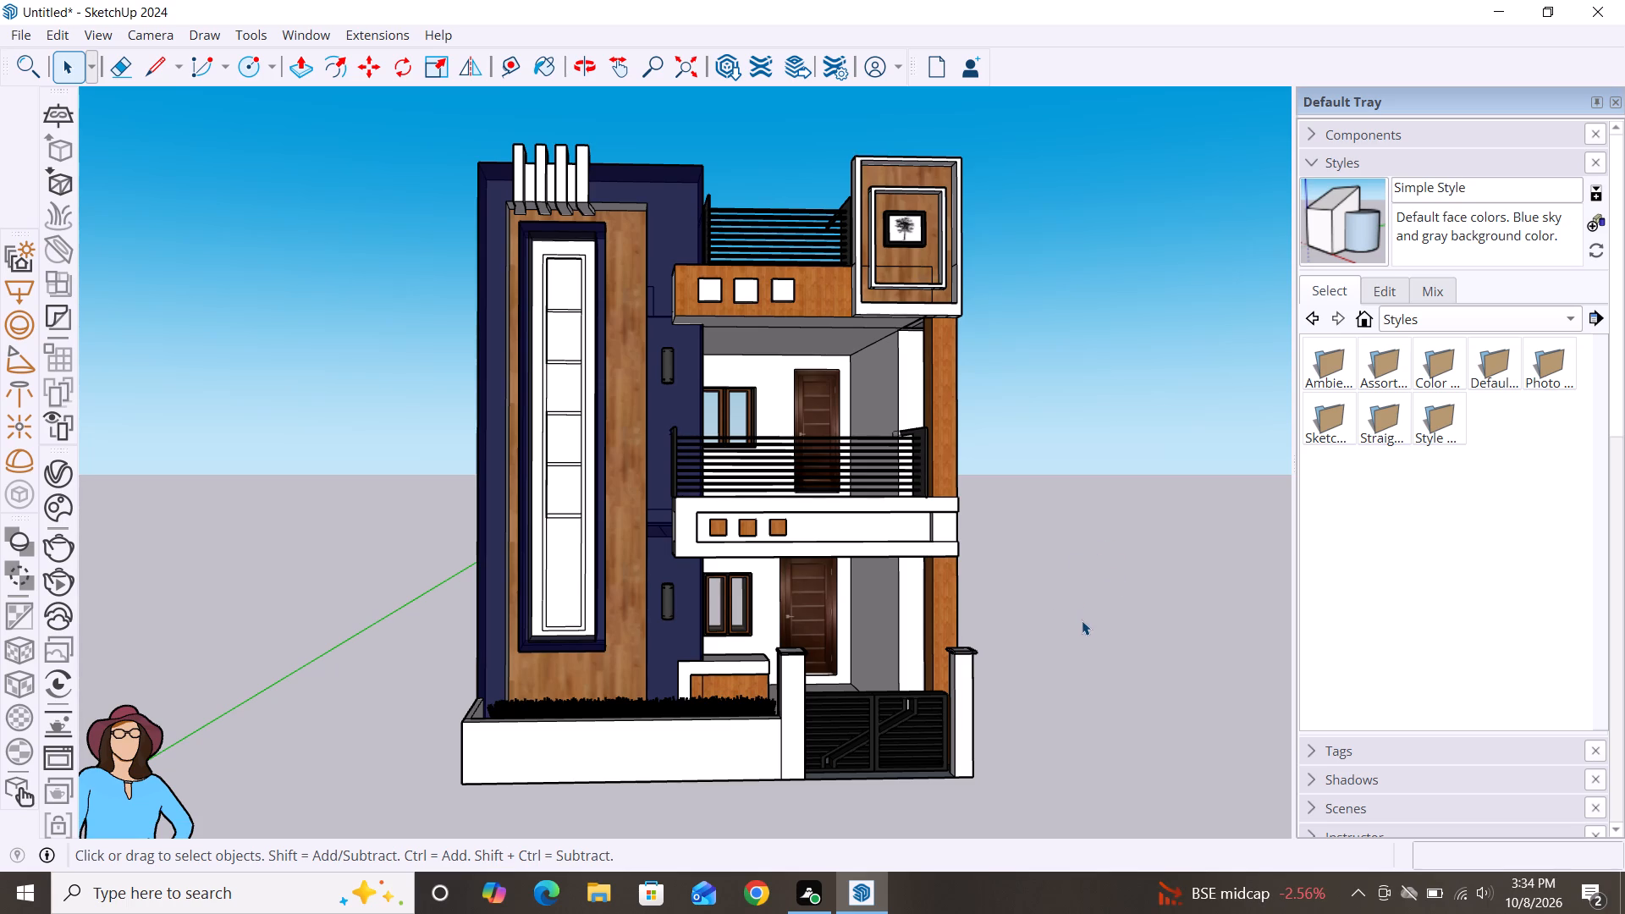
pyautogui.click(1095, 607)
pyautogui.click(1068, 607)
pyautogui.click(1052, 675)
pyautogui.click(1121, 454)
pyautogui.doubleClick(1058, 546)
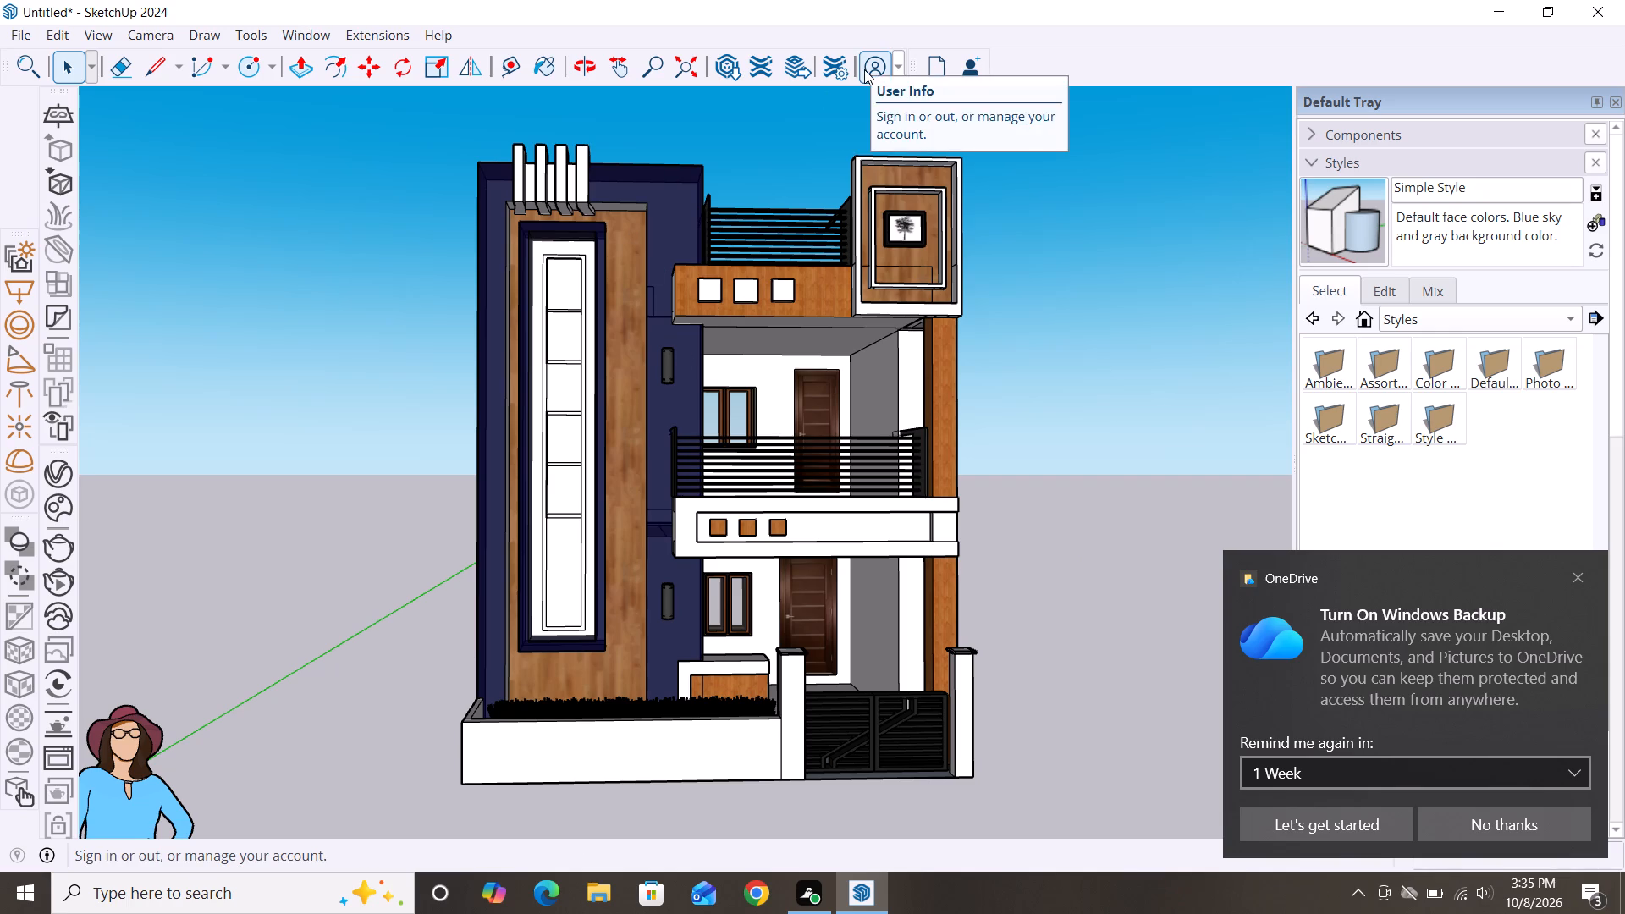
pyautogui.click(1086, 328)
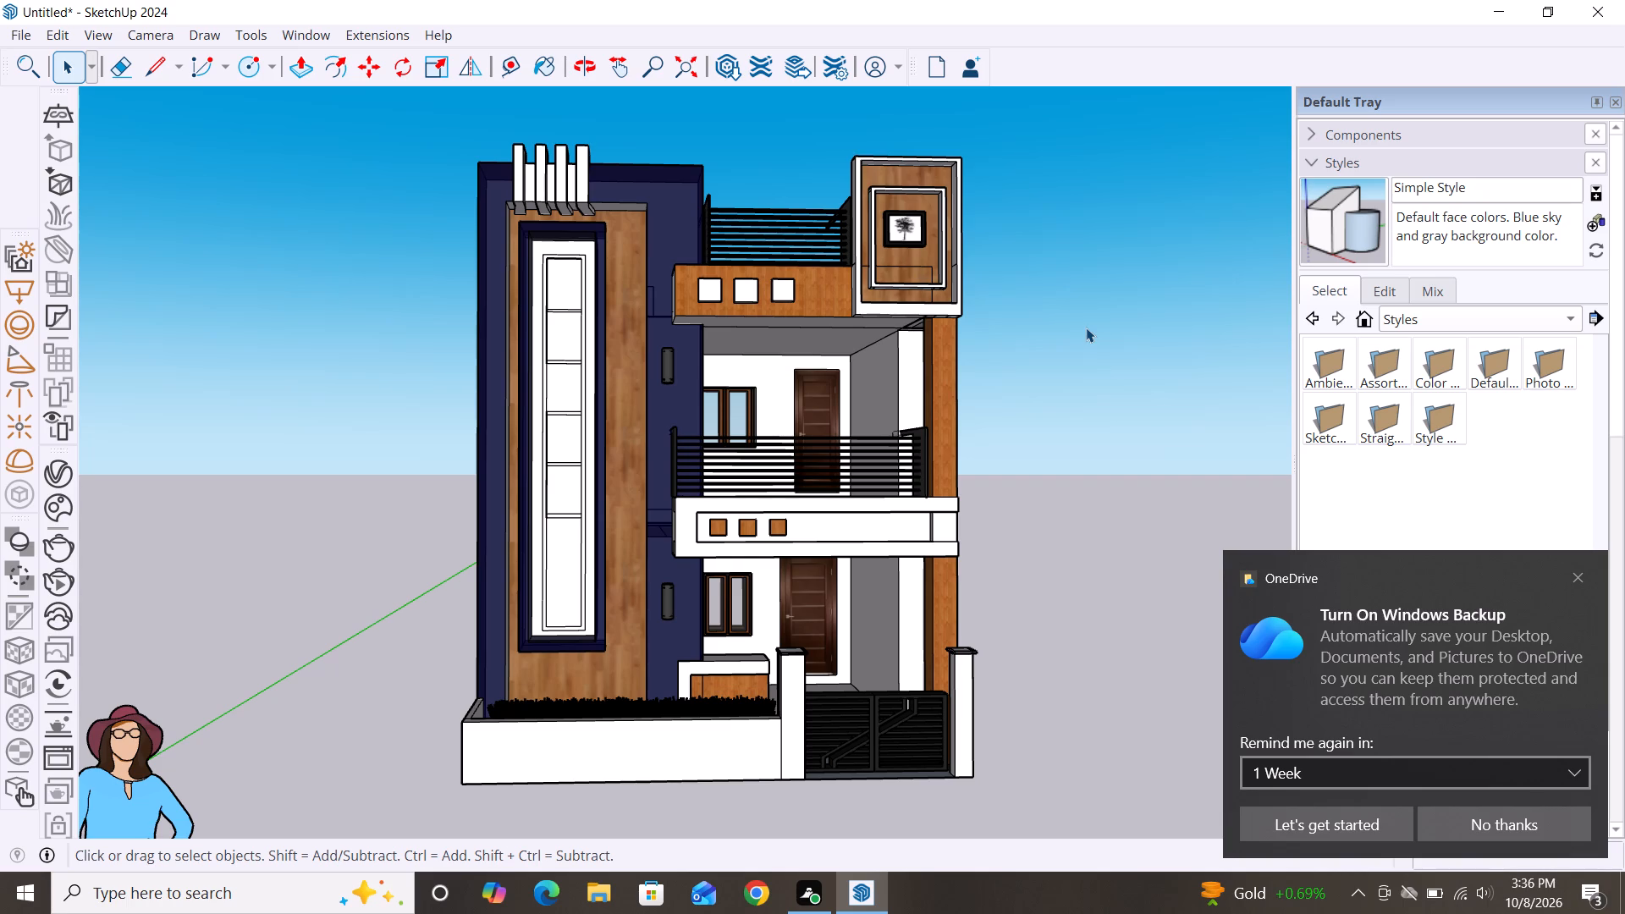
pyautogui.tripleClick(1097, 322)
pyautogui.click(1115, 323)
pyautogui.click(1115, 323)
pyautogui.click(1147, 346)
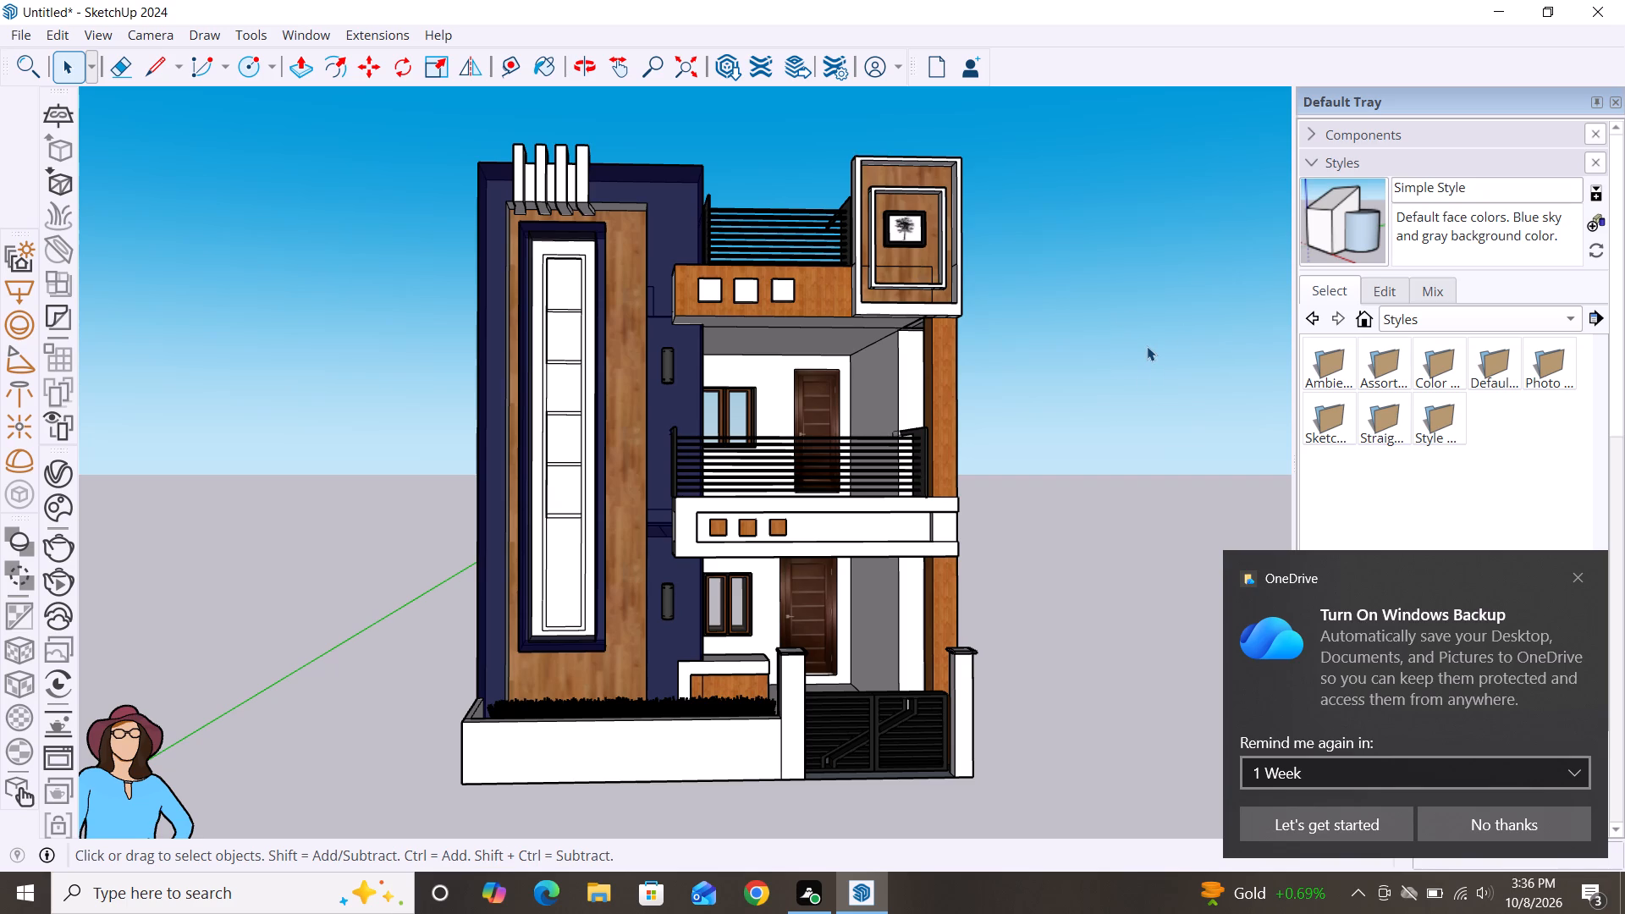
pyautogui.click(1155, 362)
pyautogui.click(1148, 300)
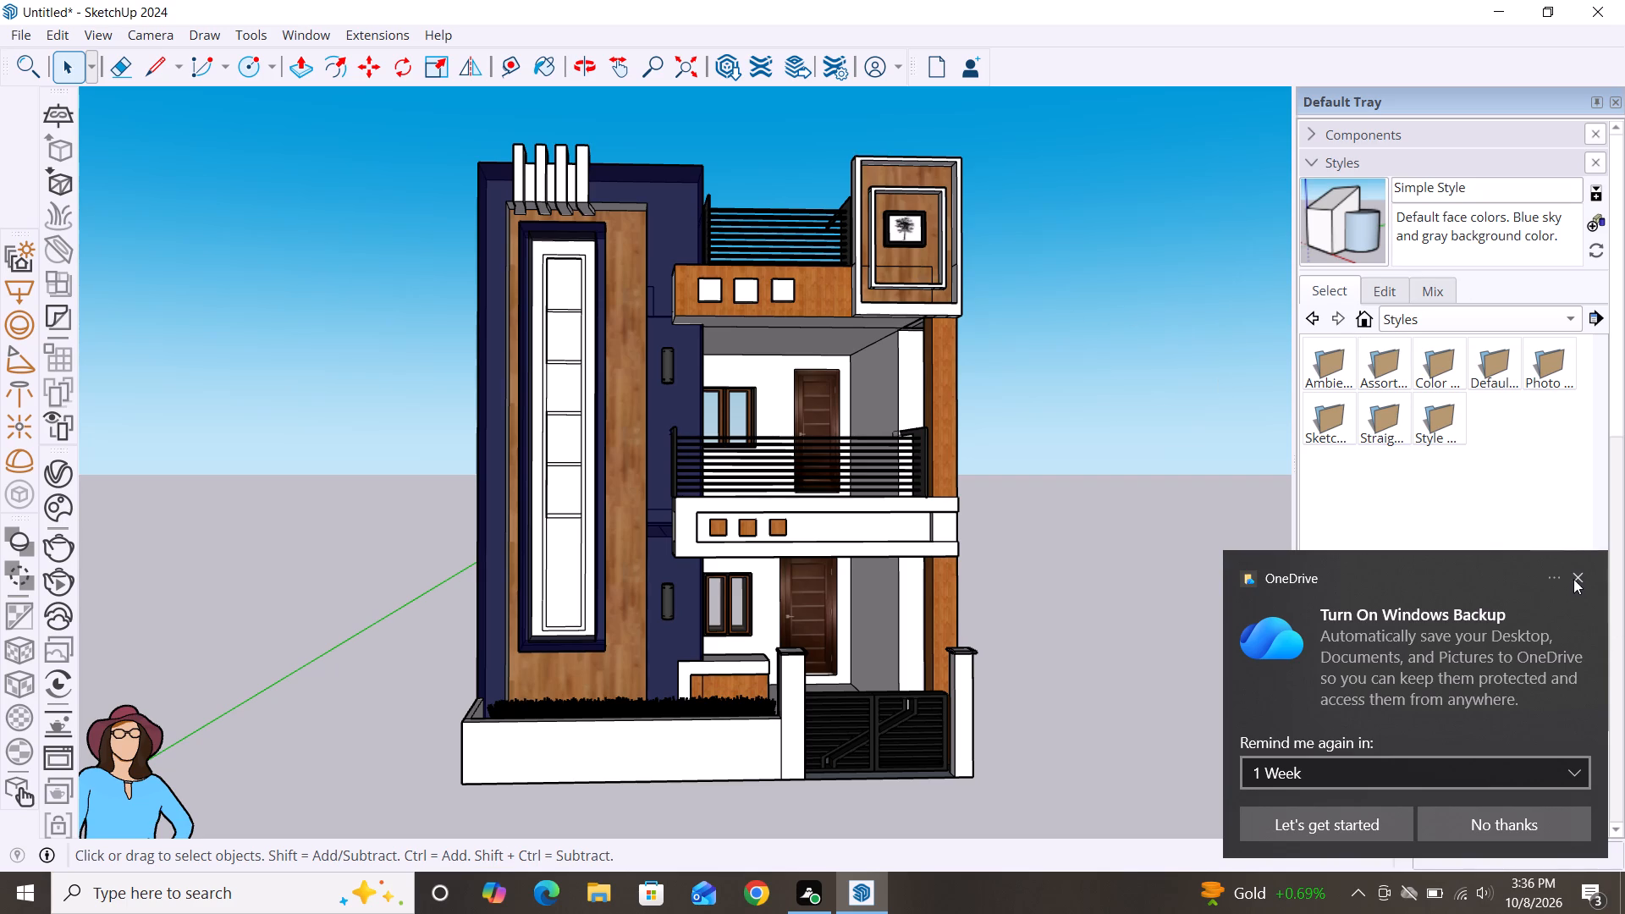
# Dismiss the OneDrive backup notification covering the workspace.
pyautogui.click(1575, 579)
pyautogui.click(1147, 431)
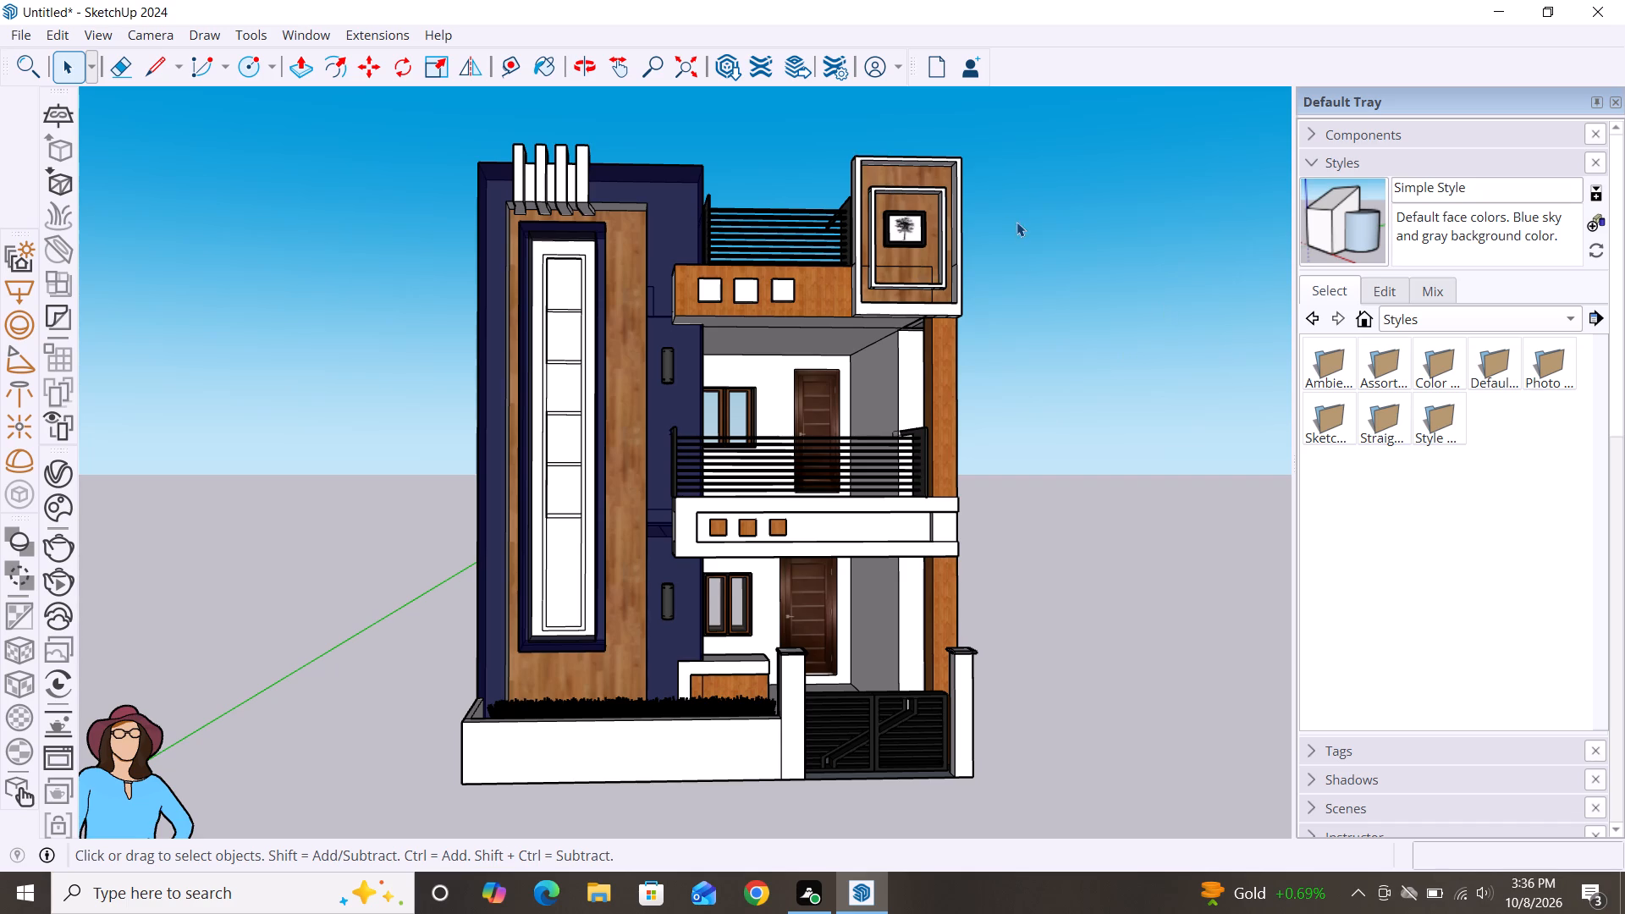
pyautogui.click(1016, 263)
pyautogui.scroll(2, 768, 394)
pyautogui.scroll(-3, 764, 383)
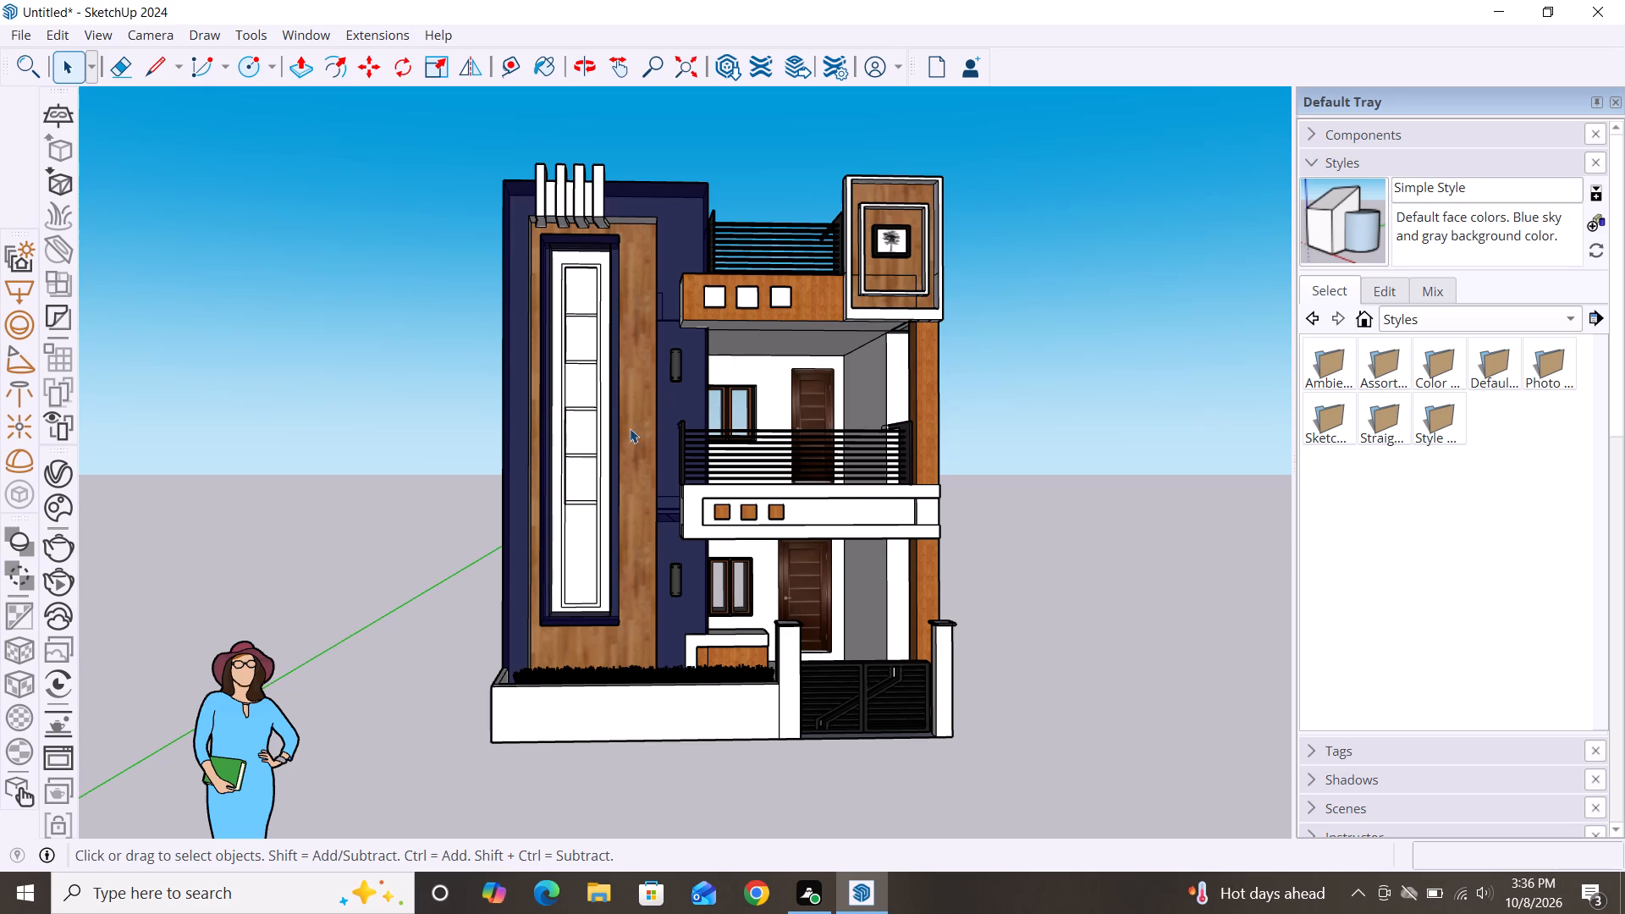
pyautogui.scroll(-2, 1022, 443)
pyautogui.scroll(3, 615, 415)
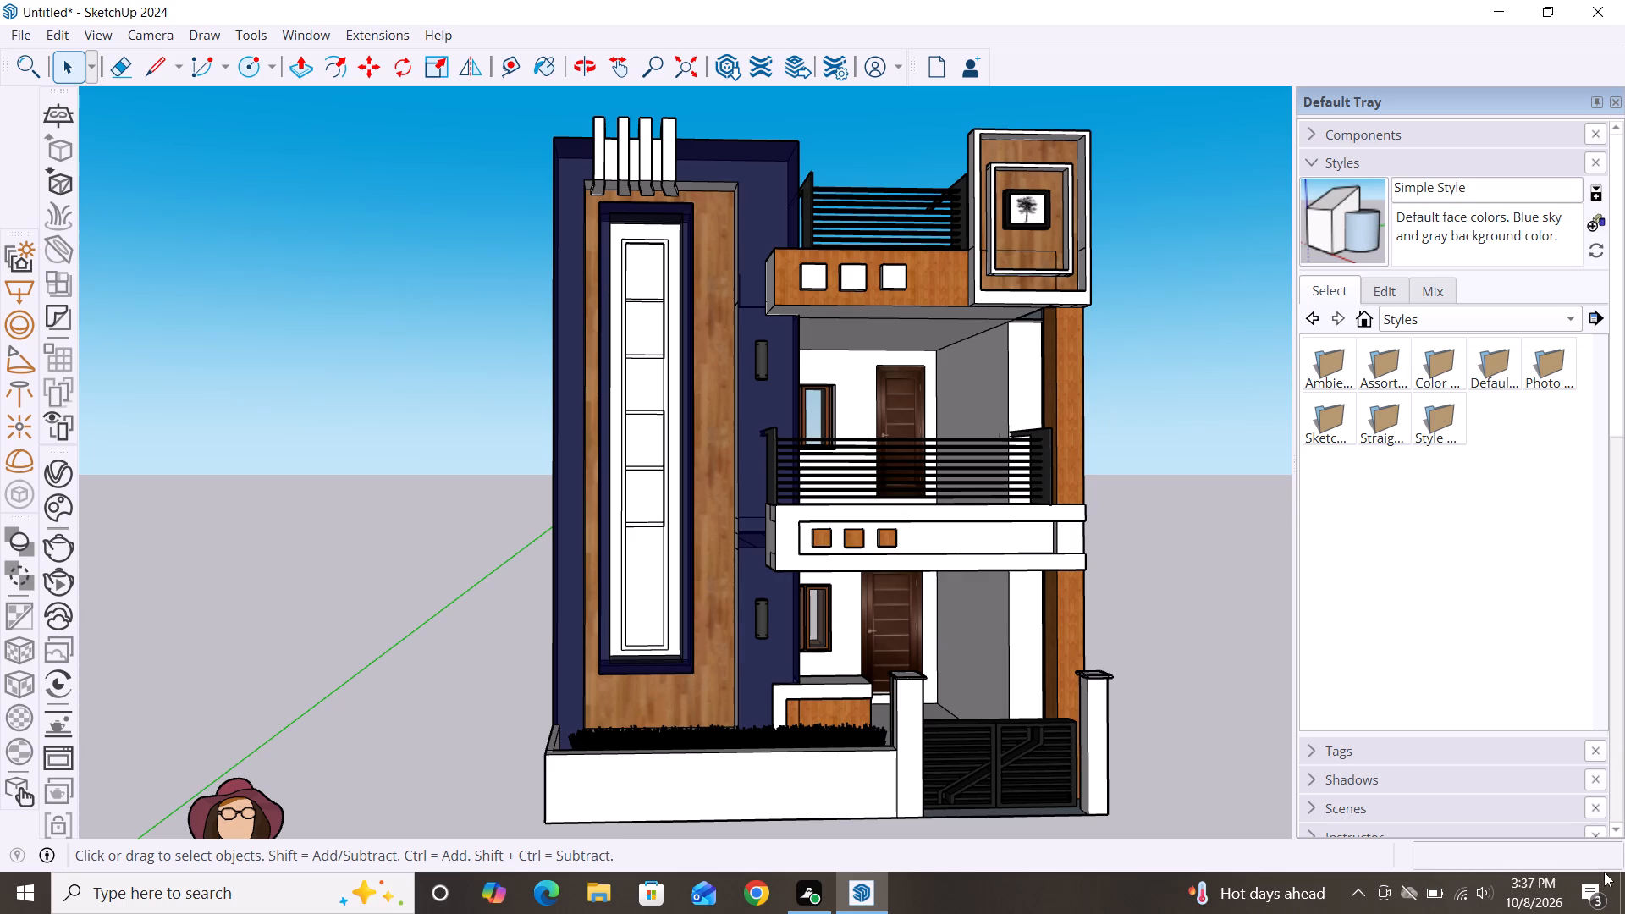
# Look through the swatches of the Colors material collection.
pyautogui.scroll(-1, 1472, 368)
pyautogui.scroll(-3, 1413, 687)
pyautogui.scroll(-9, 1385, 791)
pyautogui.scroll(-2, 1424, 592)
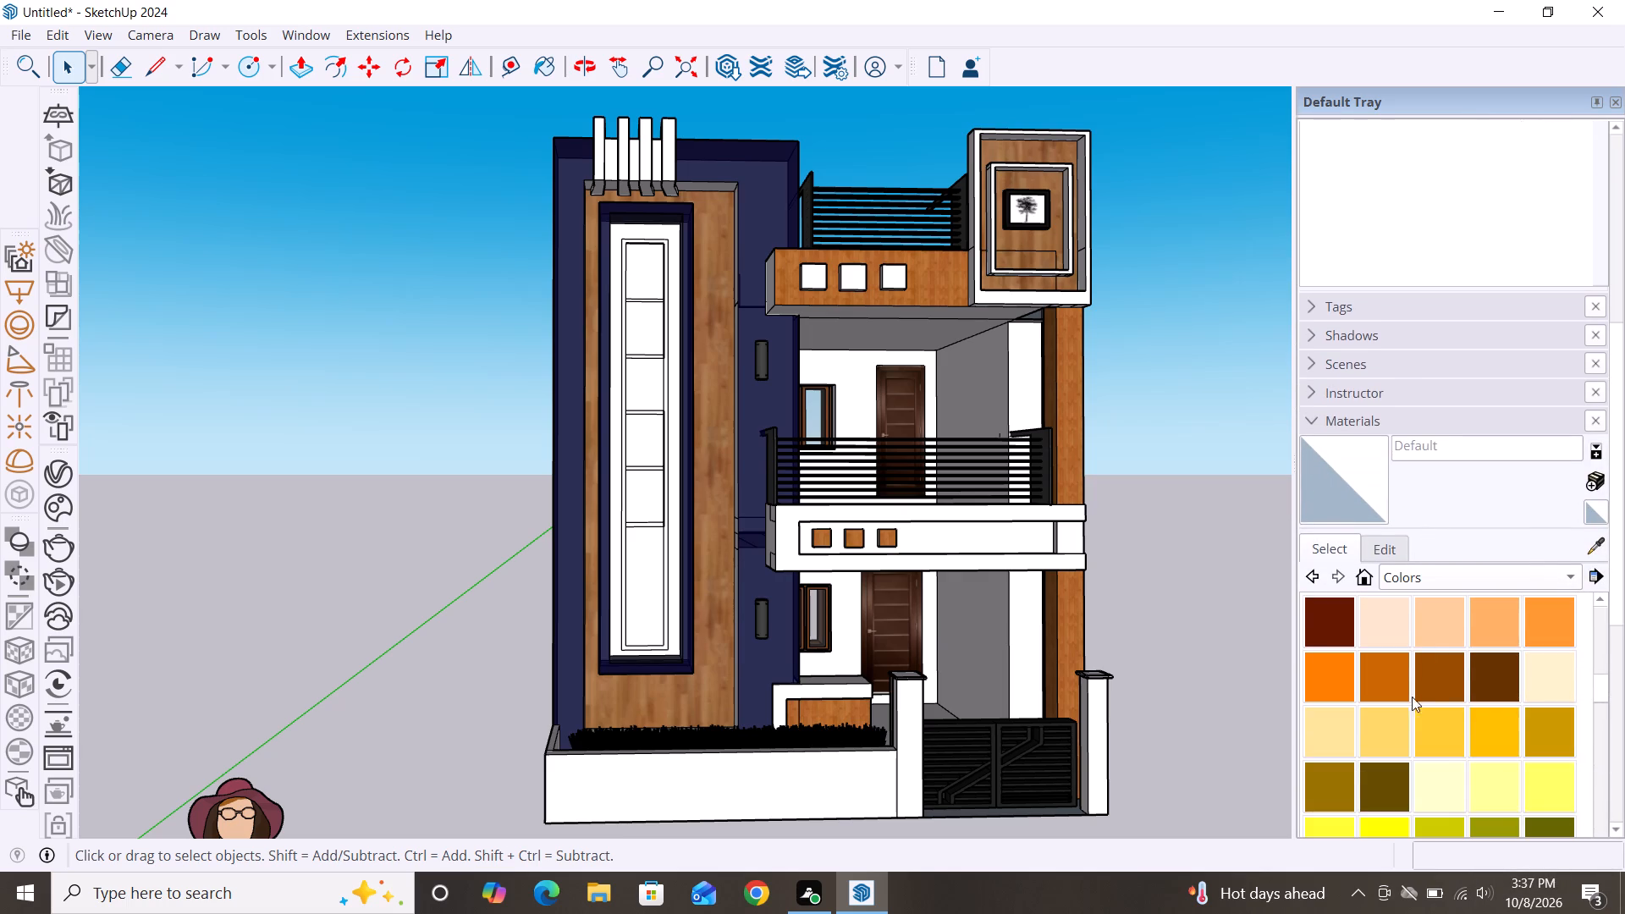
pyautogui.scroll(-4, 1436, 350)
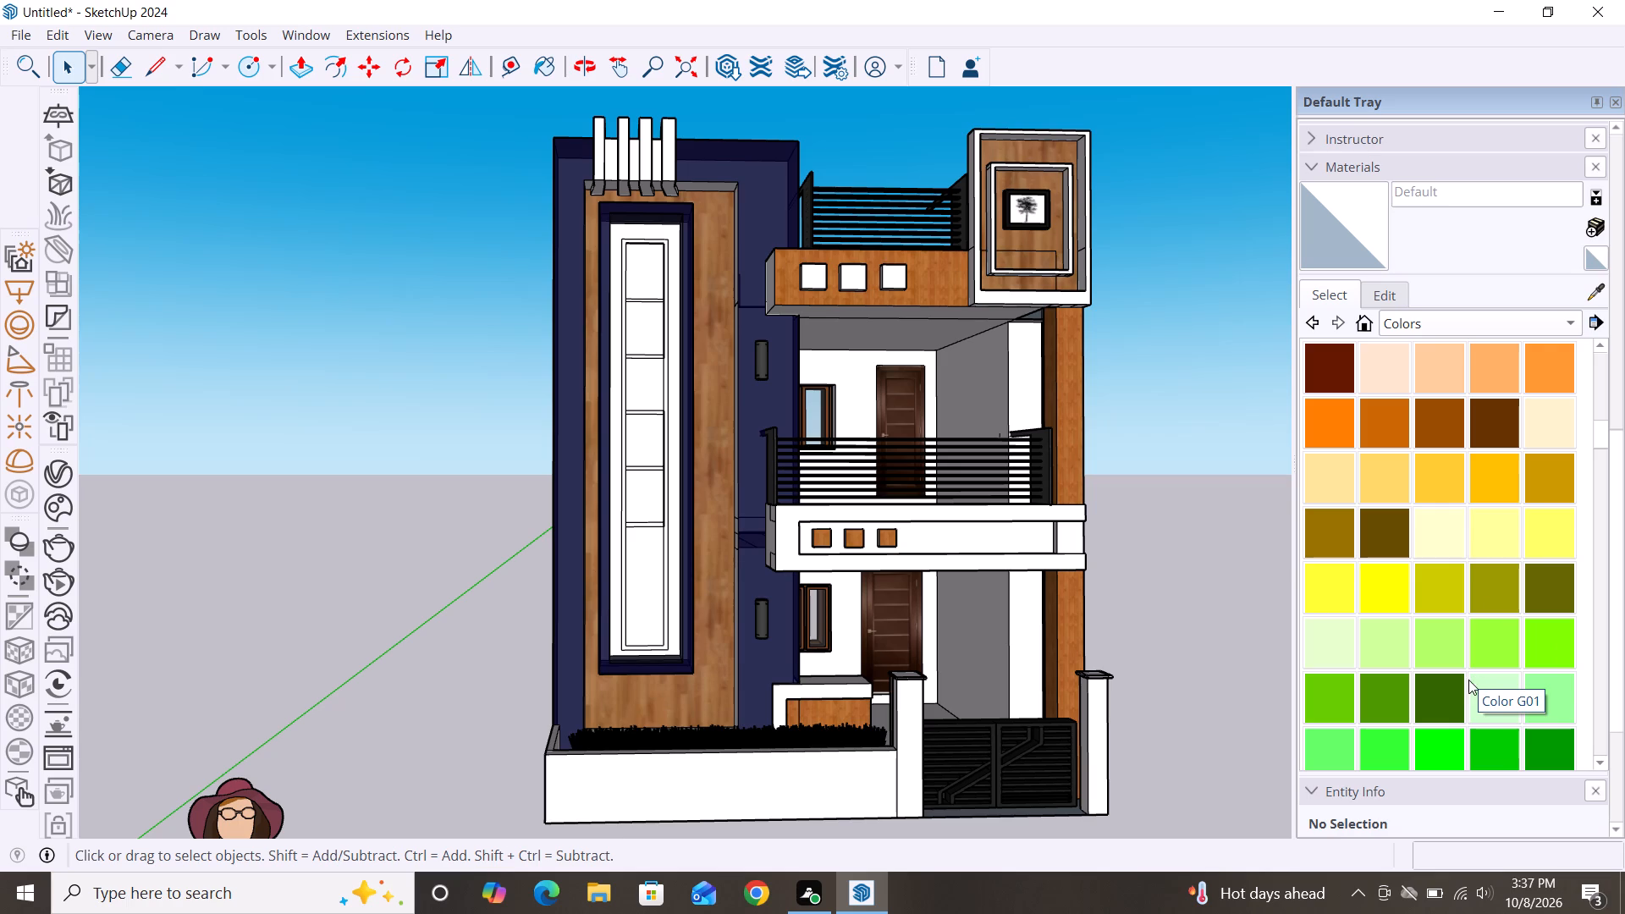
pyautogui.scroll(3, 1388, 516)
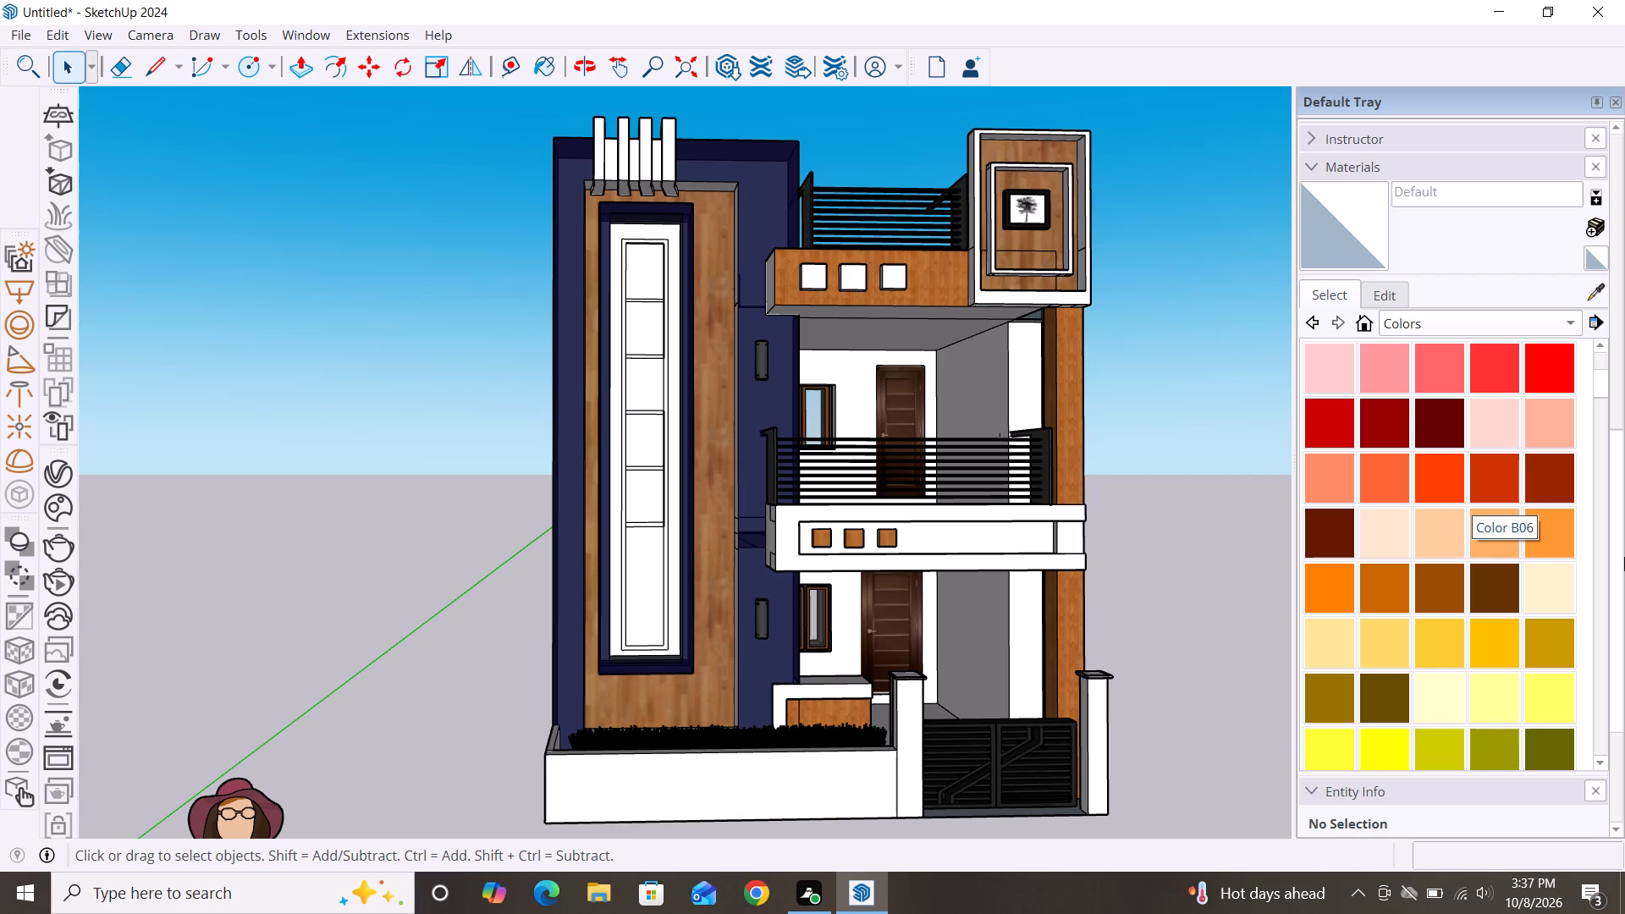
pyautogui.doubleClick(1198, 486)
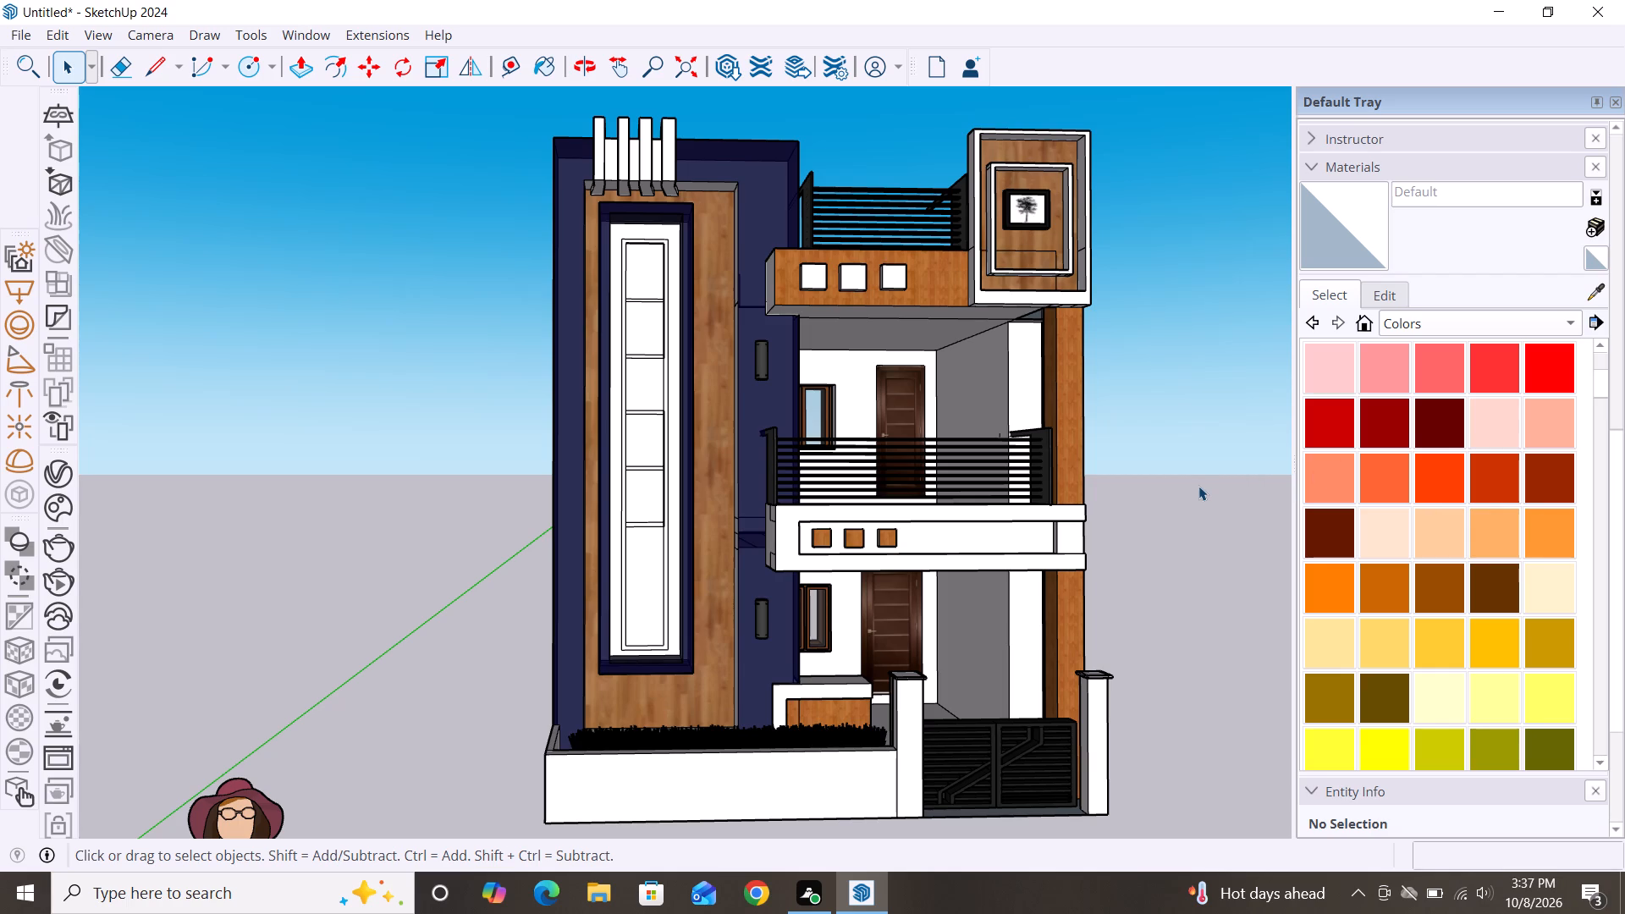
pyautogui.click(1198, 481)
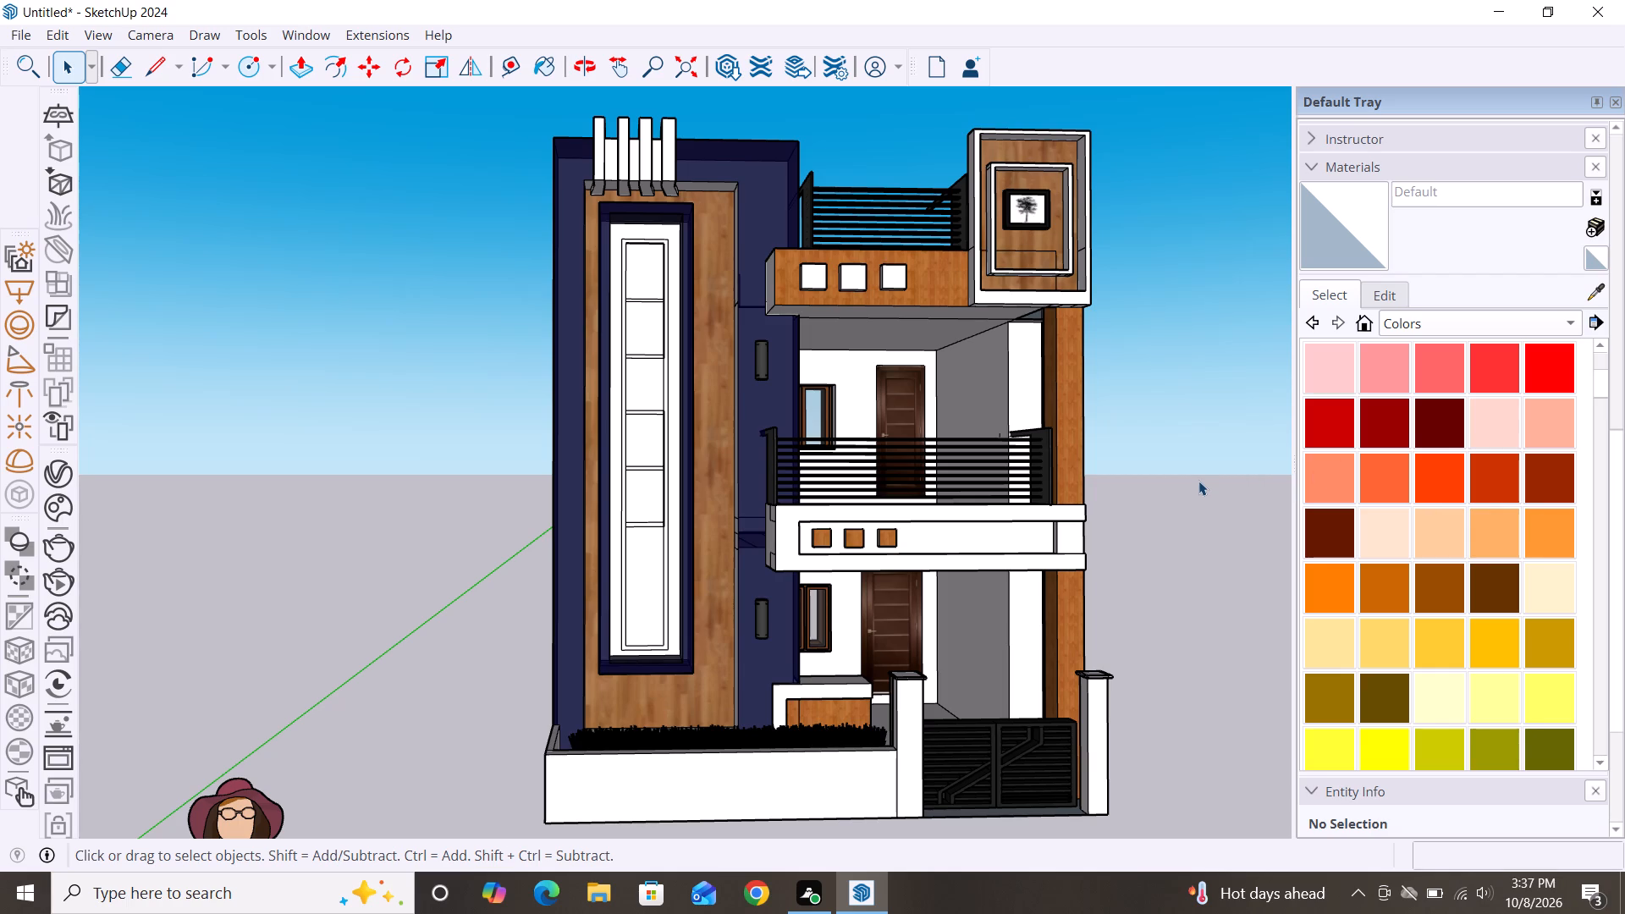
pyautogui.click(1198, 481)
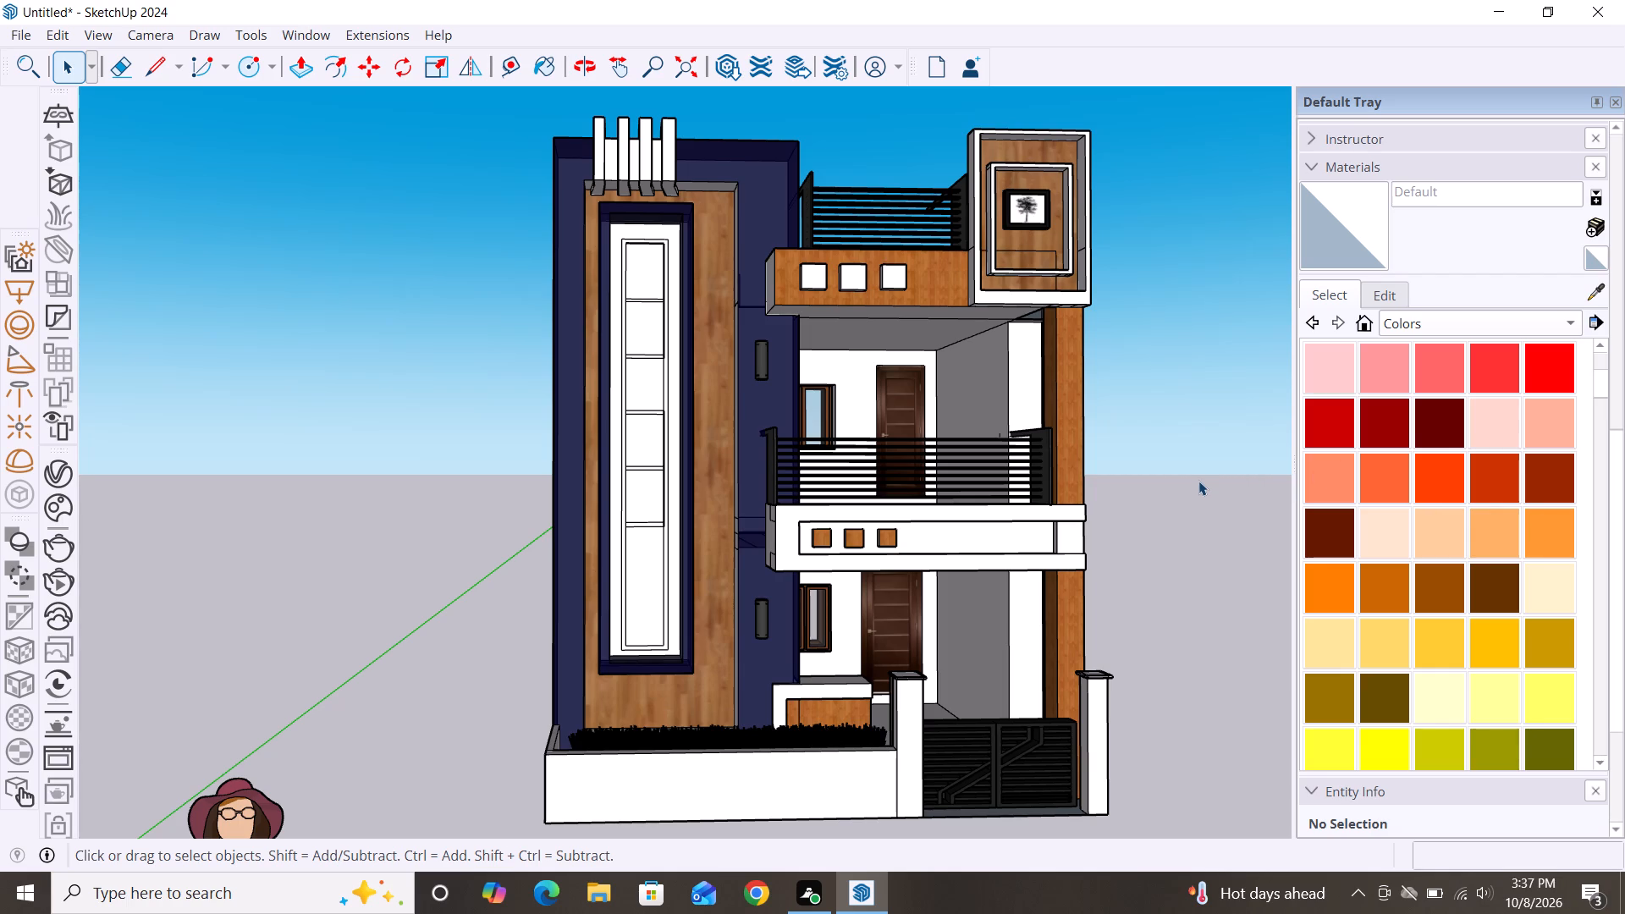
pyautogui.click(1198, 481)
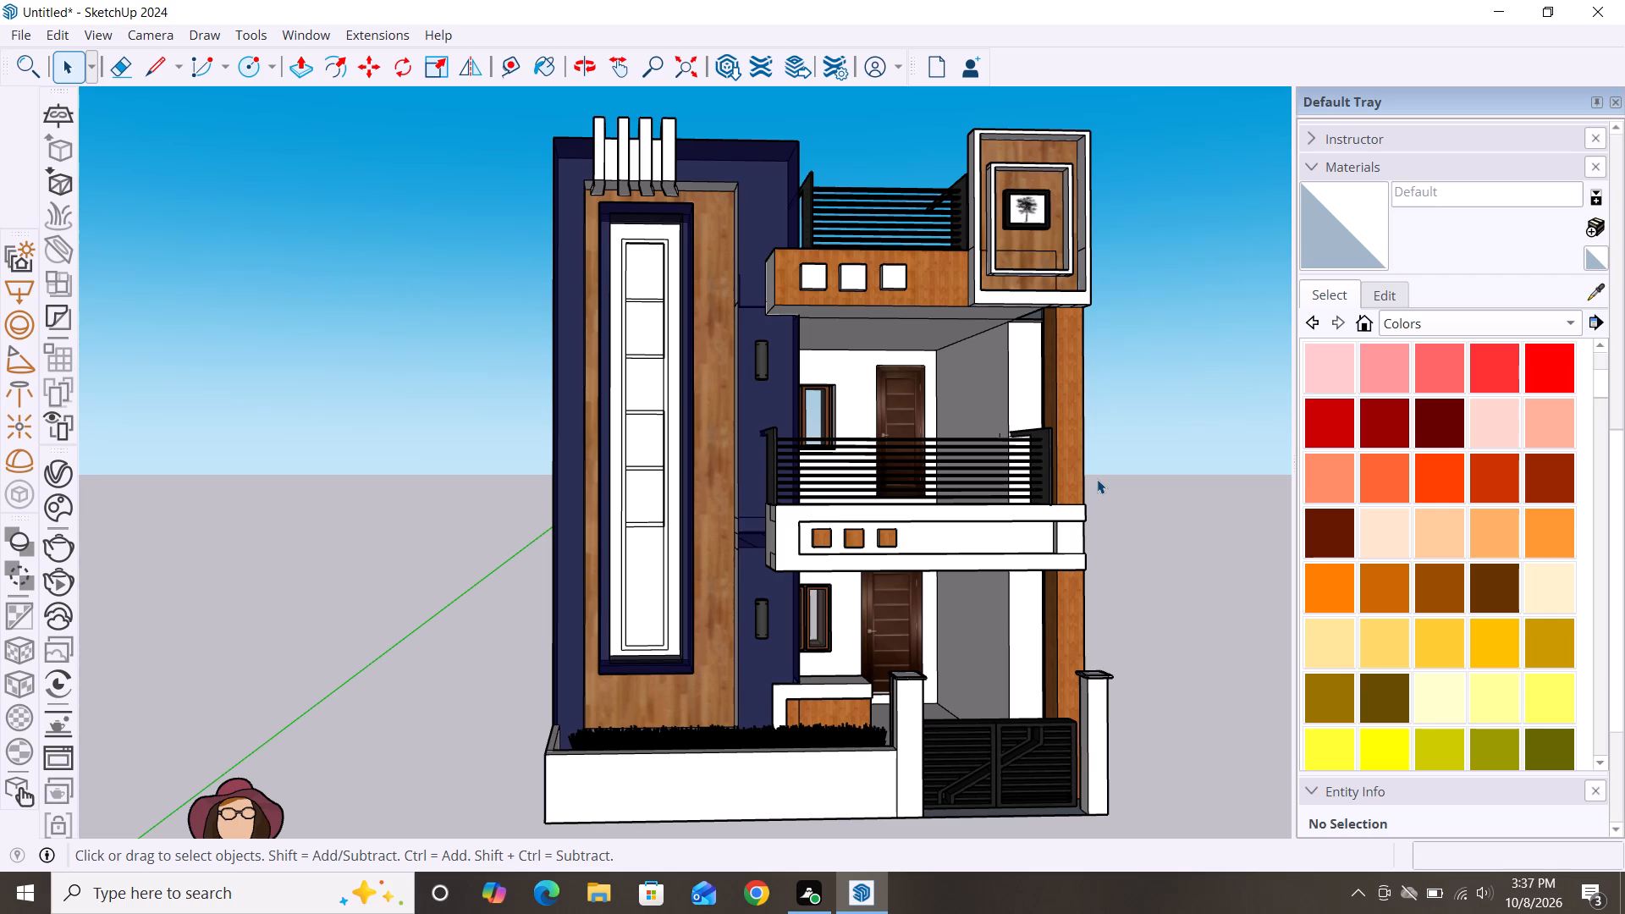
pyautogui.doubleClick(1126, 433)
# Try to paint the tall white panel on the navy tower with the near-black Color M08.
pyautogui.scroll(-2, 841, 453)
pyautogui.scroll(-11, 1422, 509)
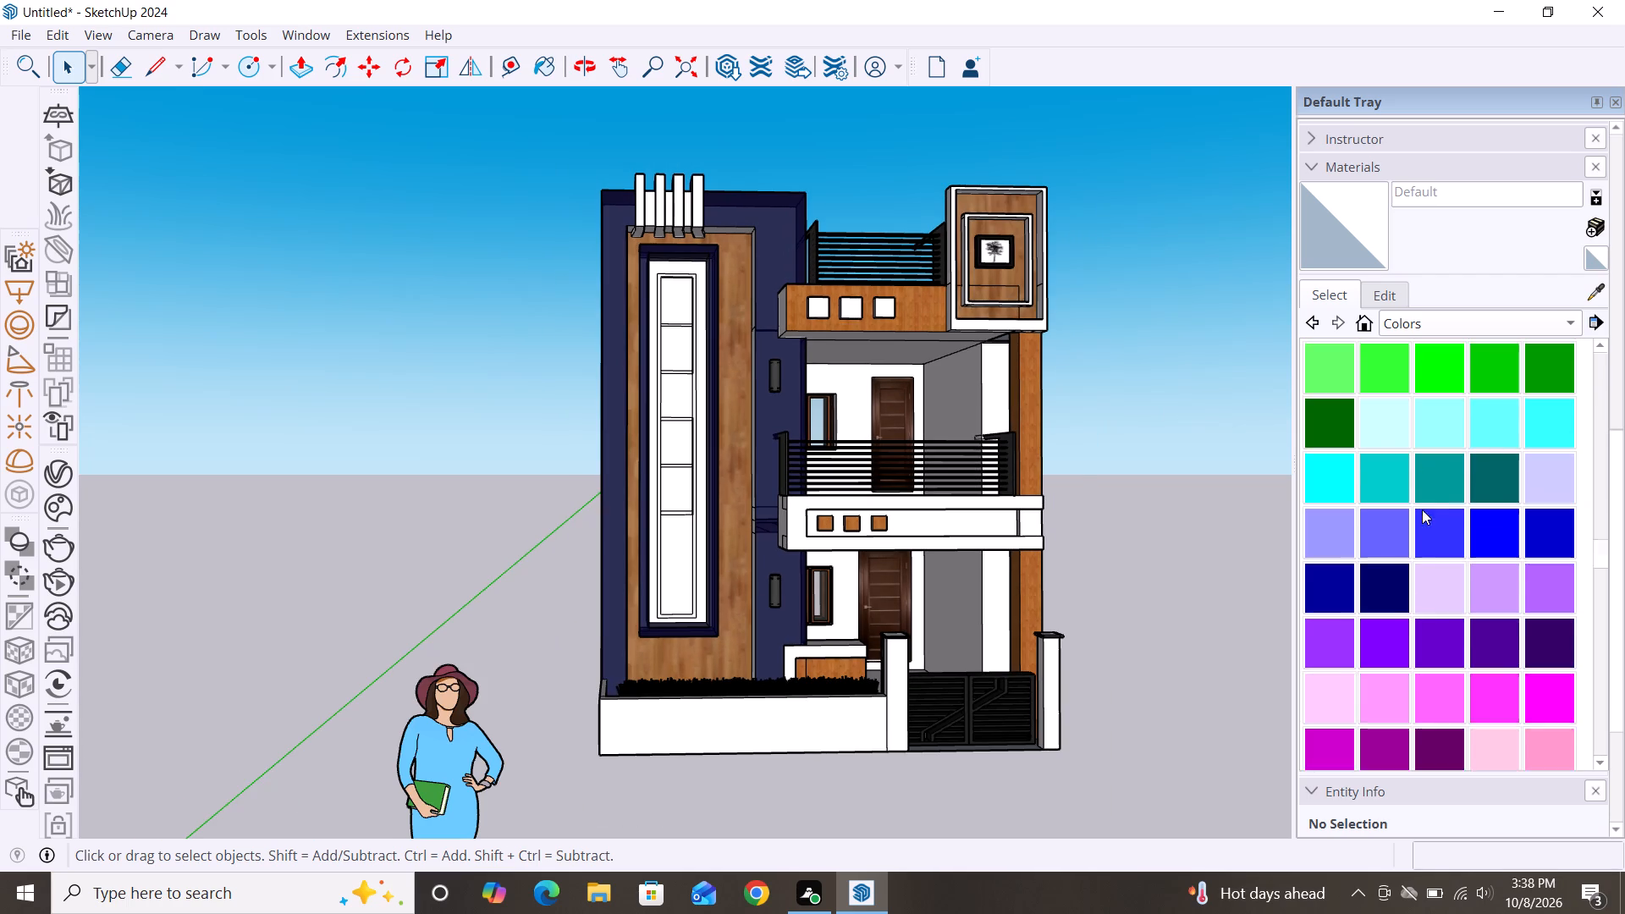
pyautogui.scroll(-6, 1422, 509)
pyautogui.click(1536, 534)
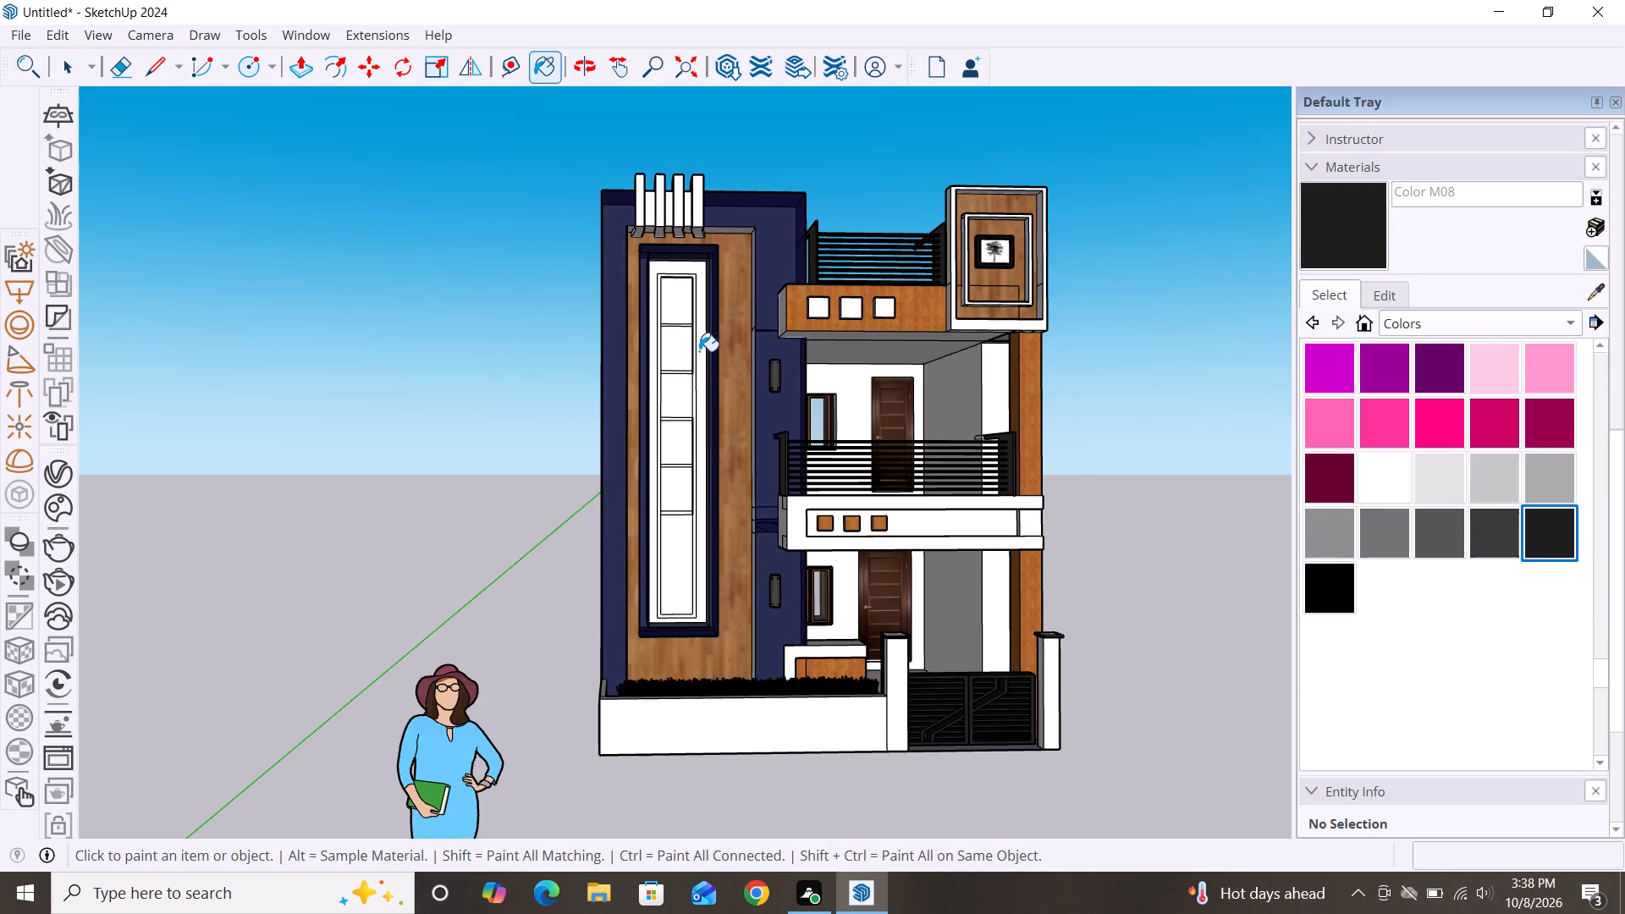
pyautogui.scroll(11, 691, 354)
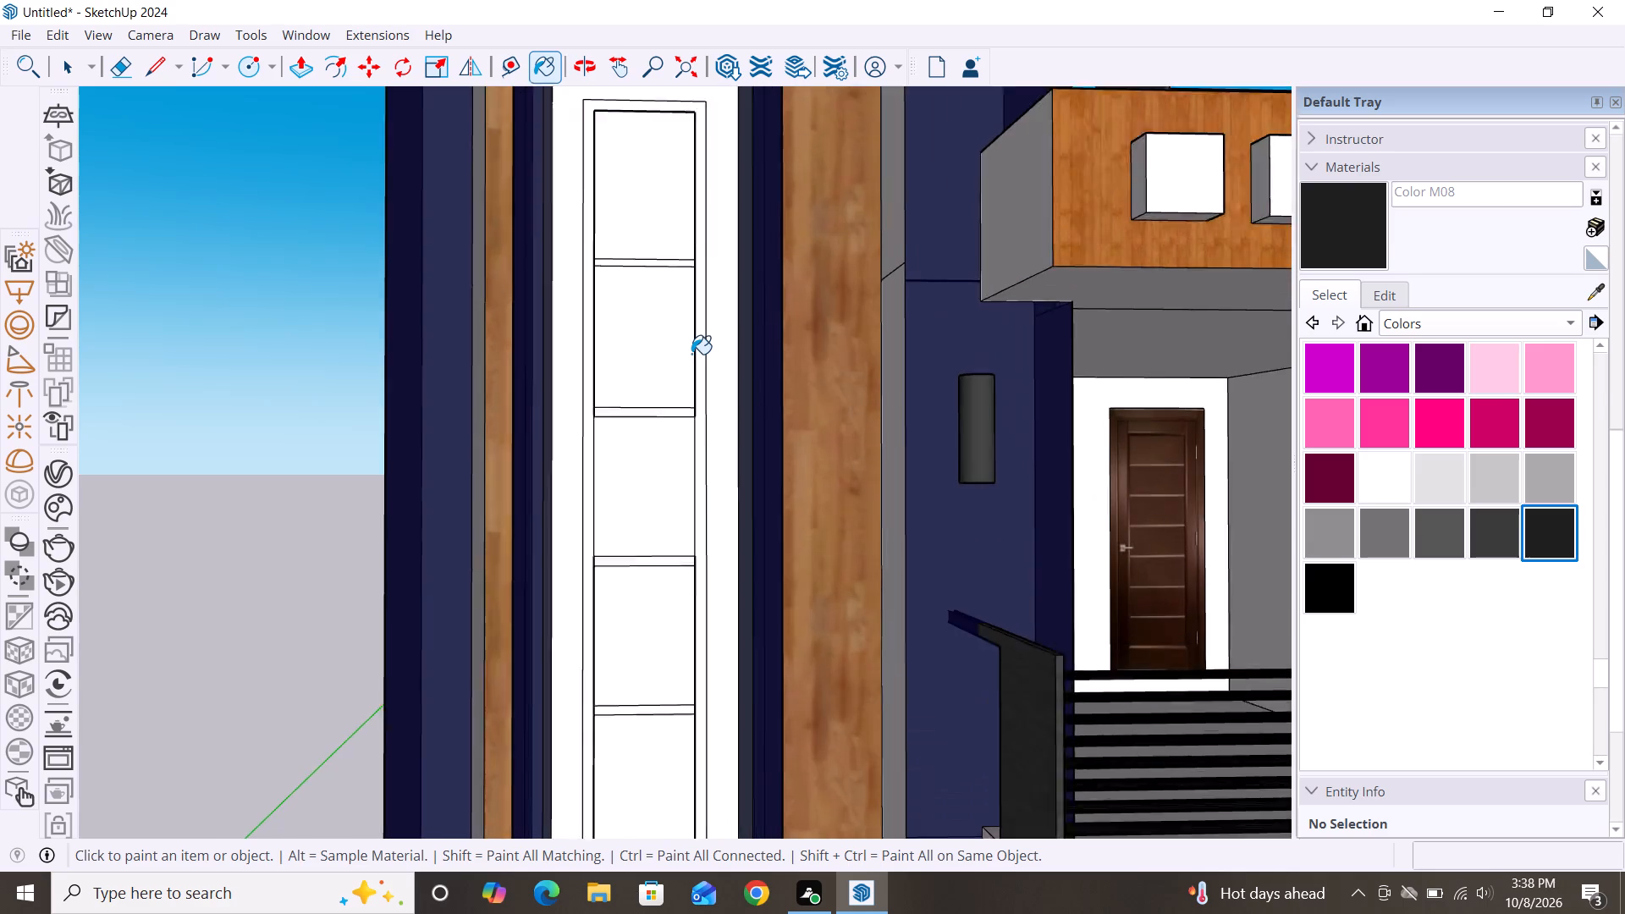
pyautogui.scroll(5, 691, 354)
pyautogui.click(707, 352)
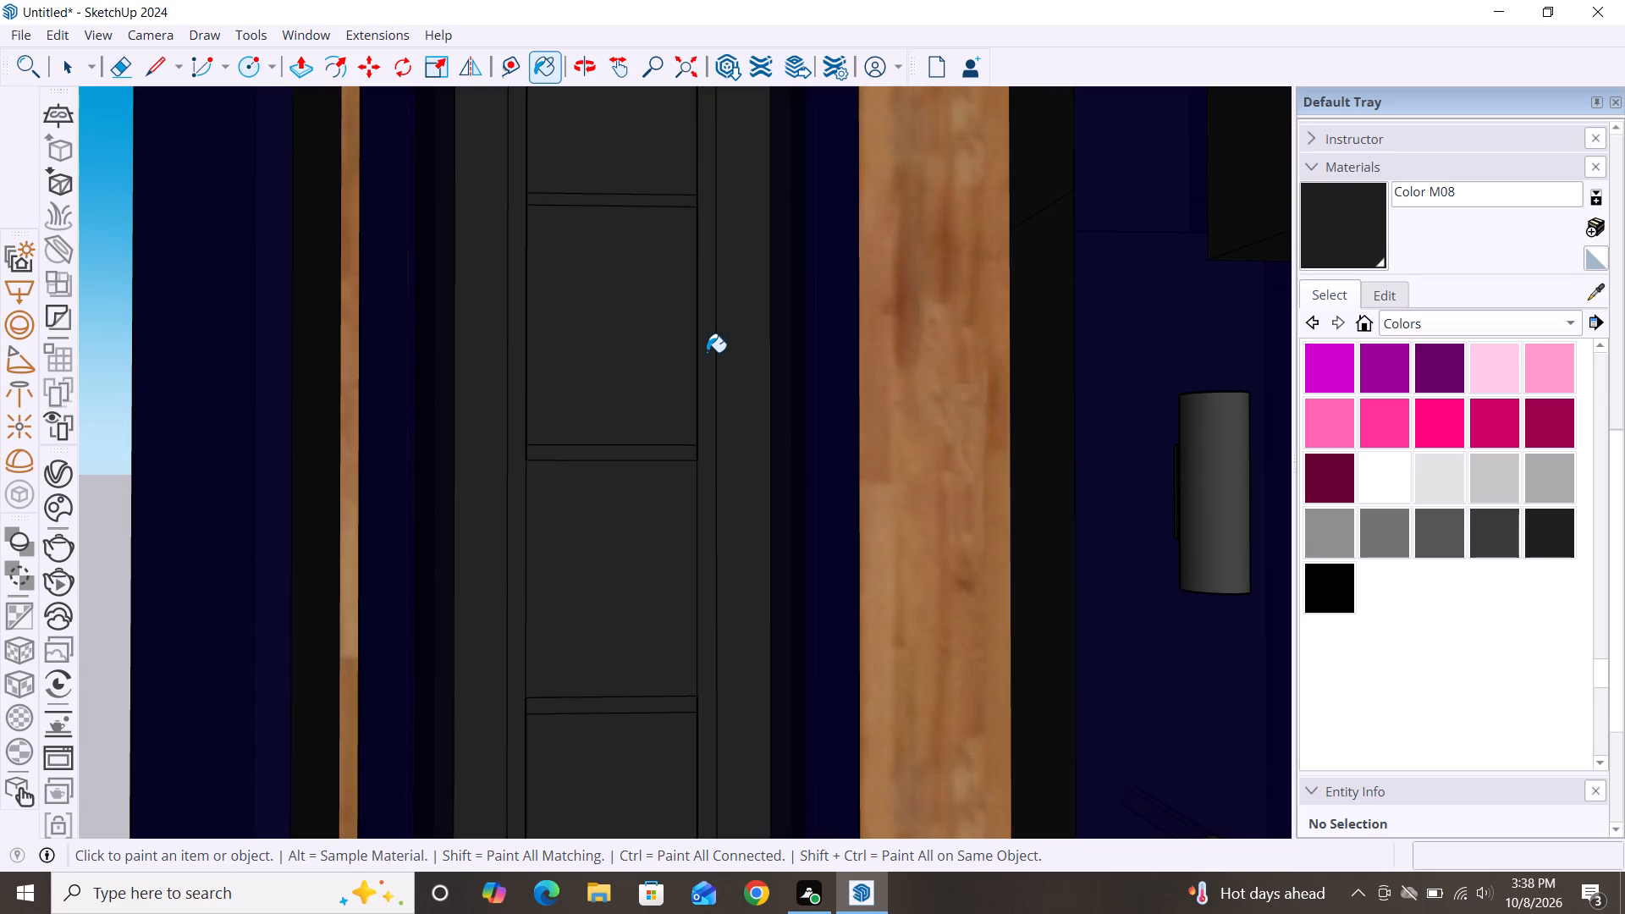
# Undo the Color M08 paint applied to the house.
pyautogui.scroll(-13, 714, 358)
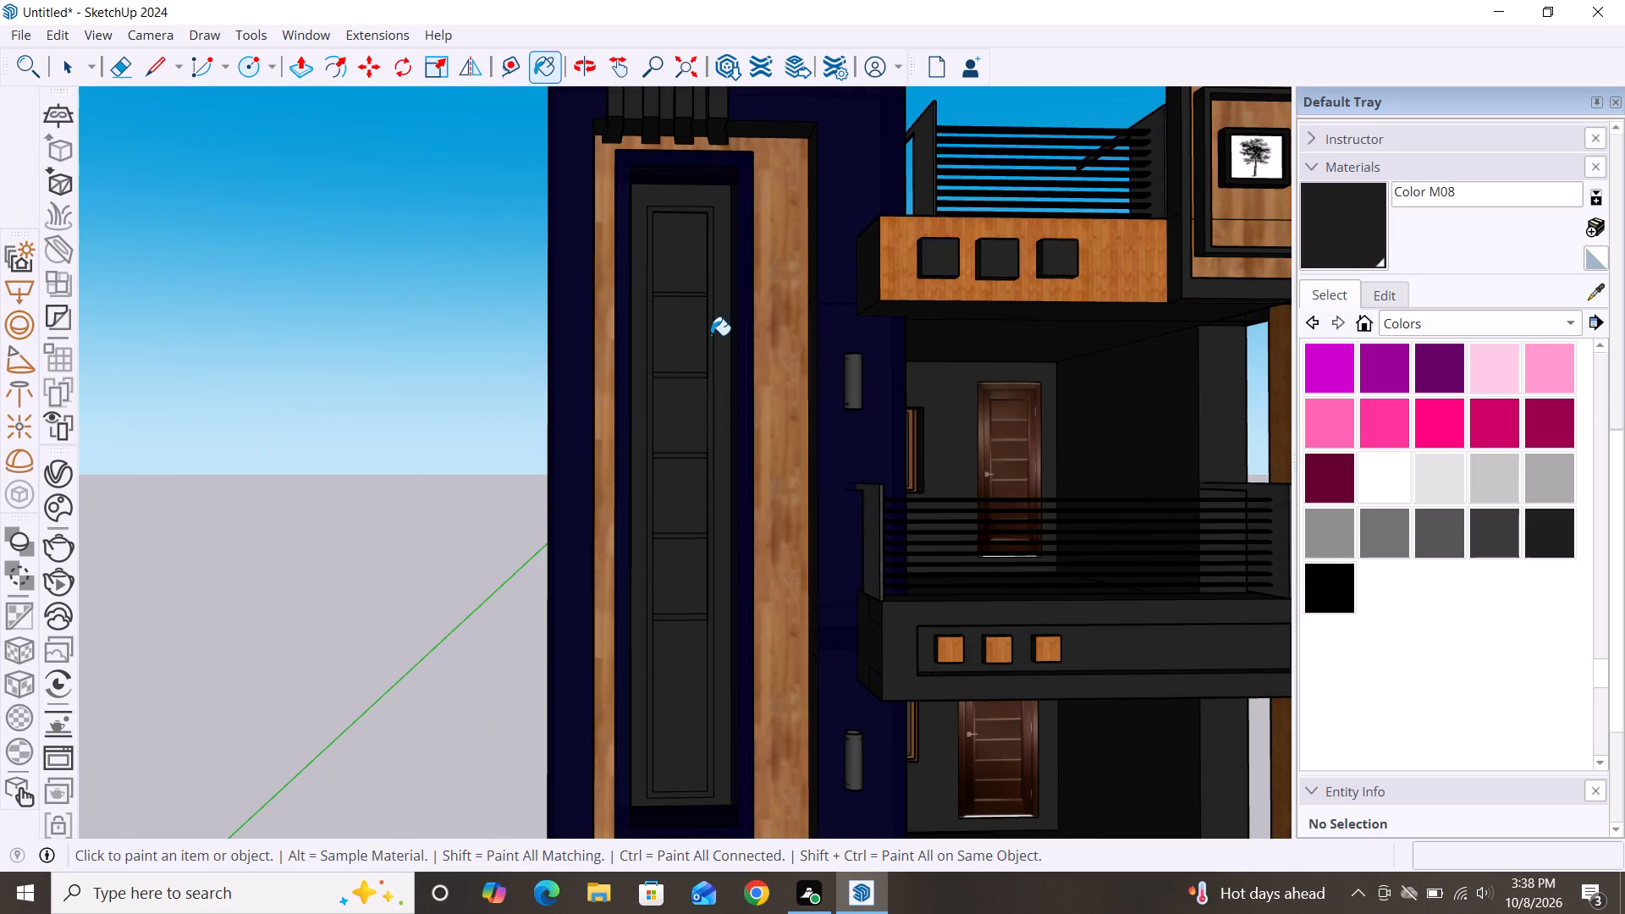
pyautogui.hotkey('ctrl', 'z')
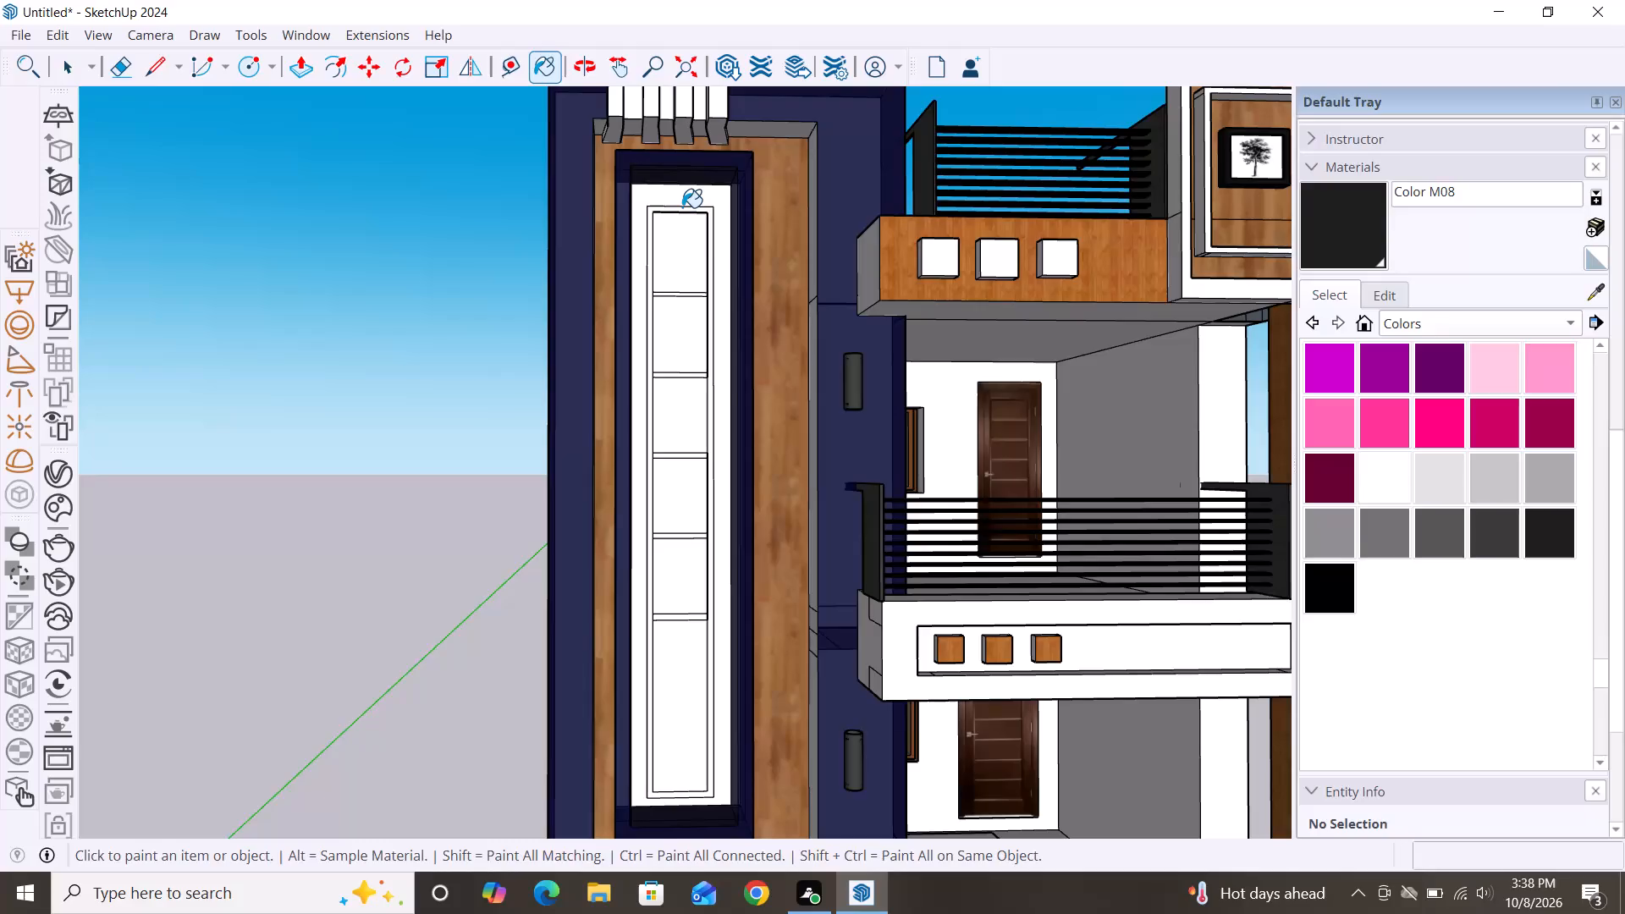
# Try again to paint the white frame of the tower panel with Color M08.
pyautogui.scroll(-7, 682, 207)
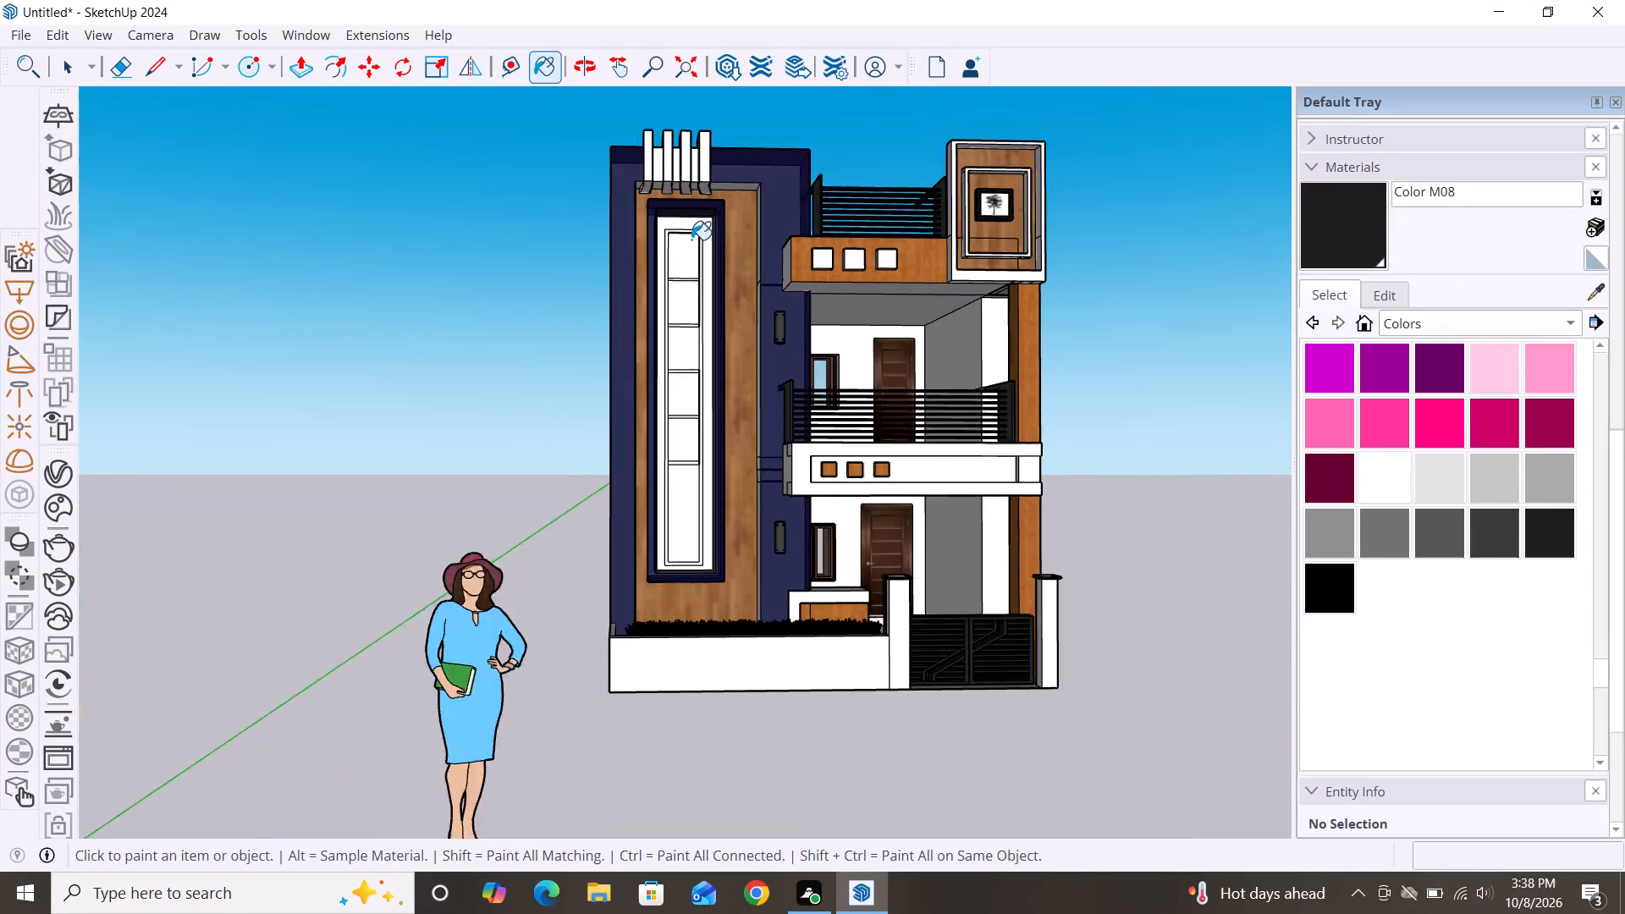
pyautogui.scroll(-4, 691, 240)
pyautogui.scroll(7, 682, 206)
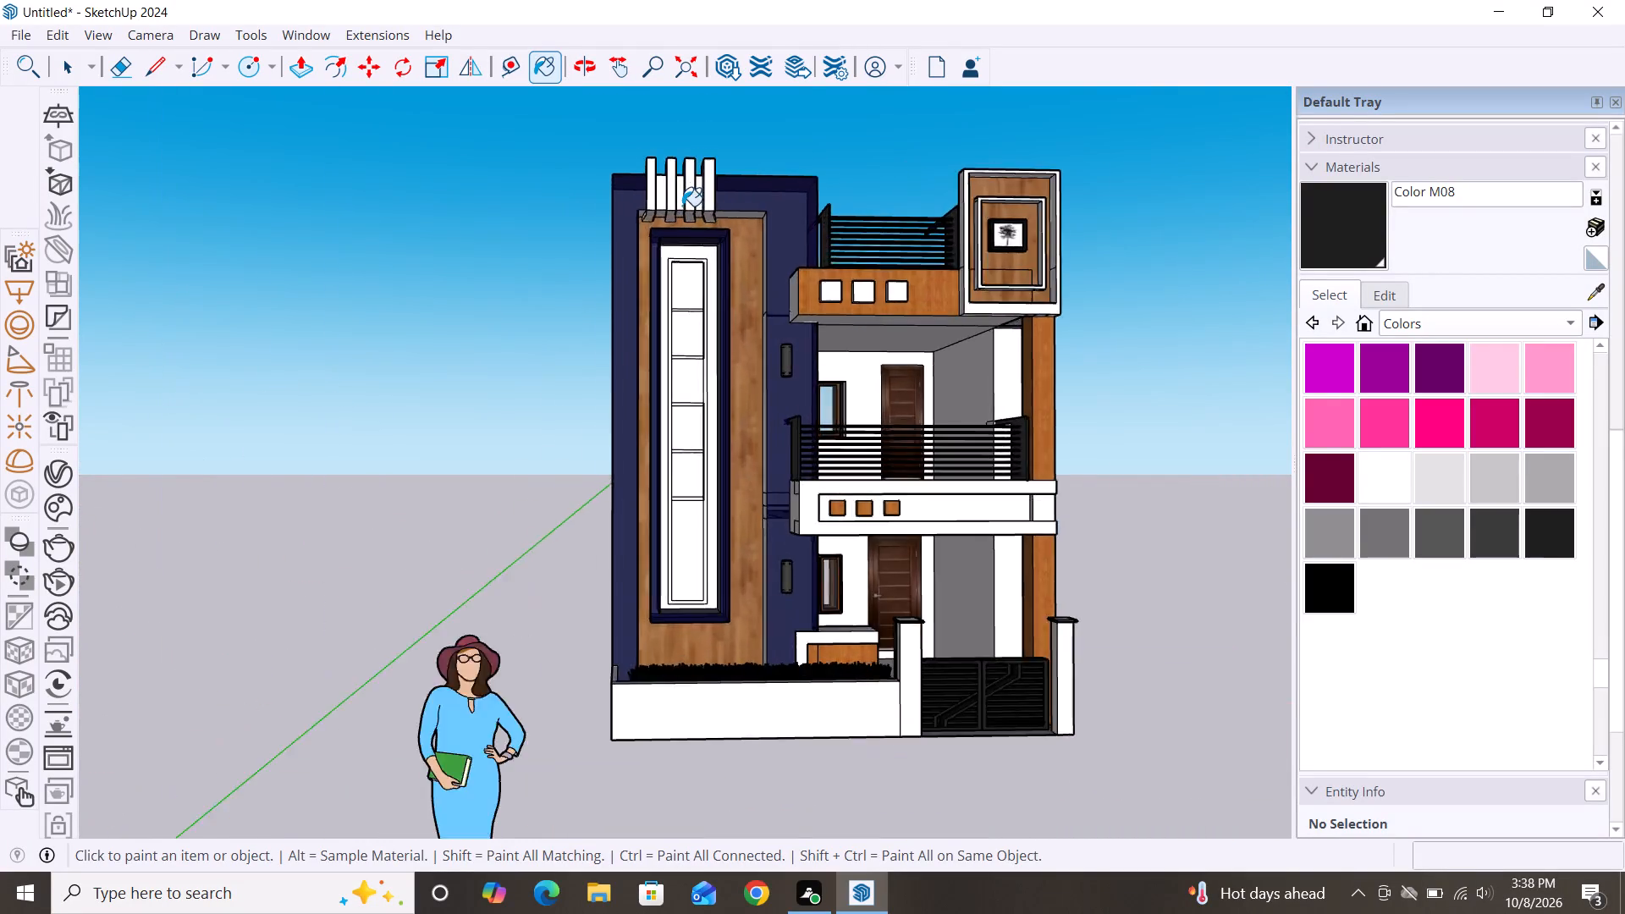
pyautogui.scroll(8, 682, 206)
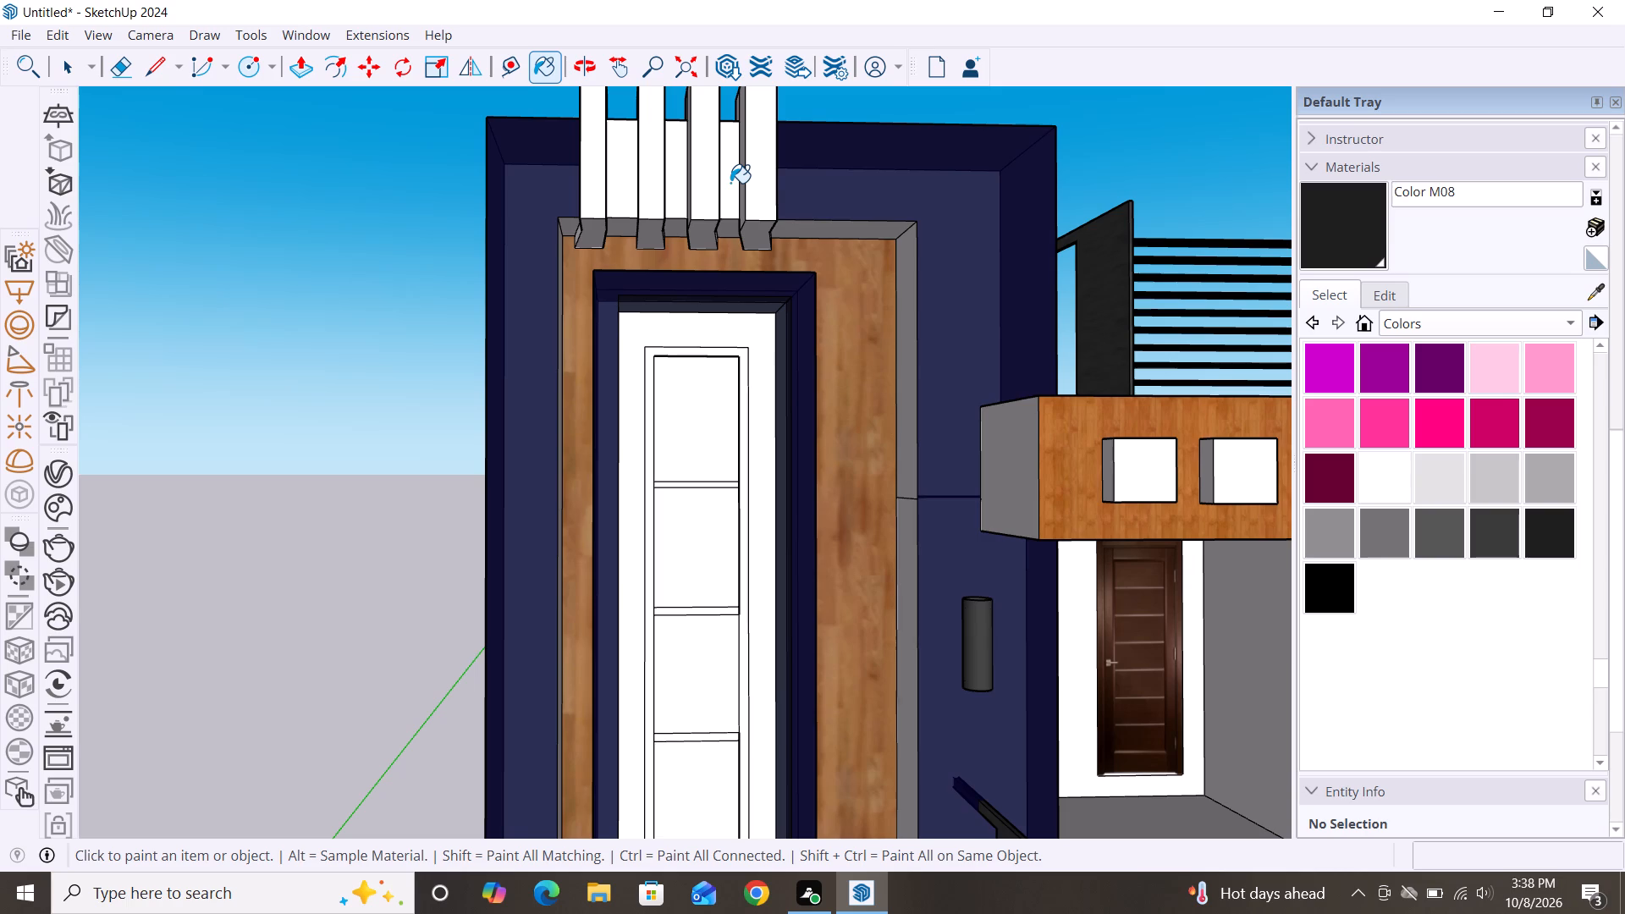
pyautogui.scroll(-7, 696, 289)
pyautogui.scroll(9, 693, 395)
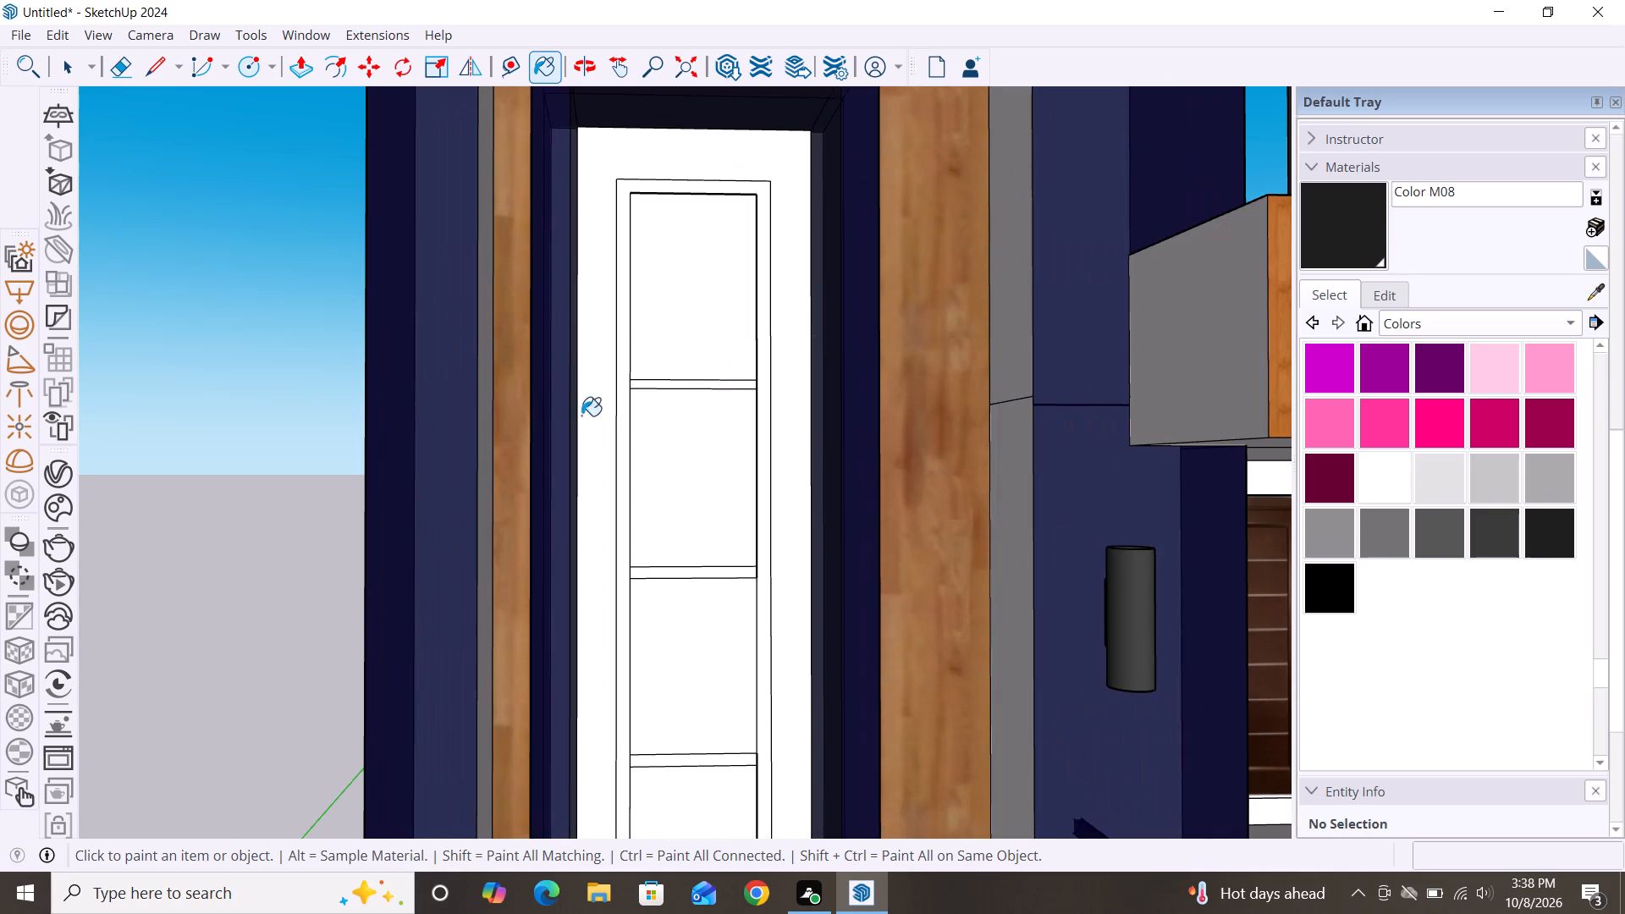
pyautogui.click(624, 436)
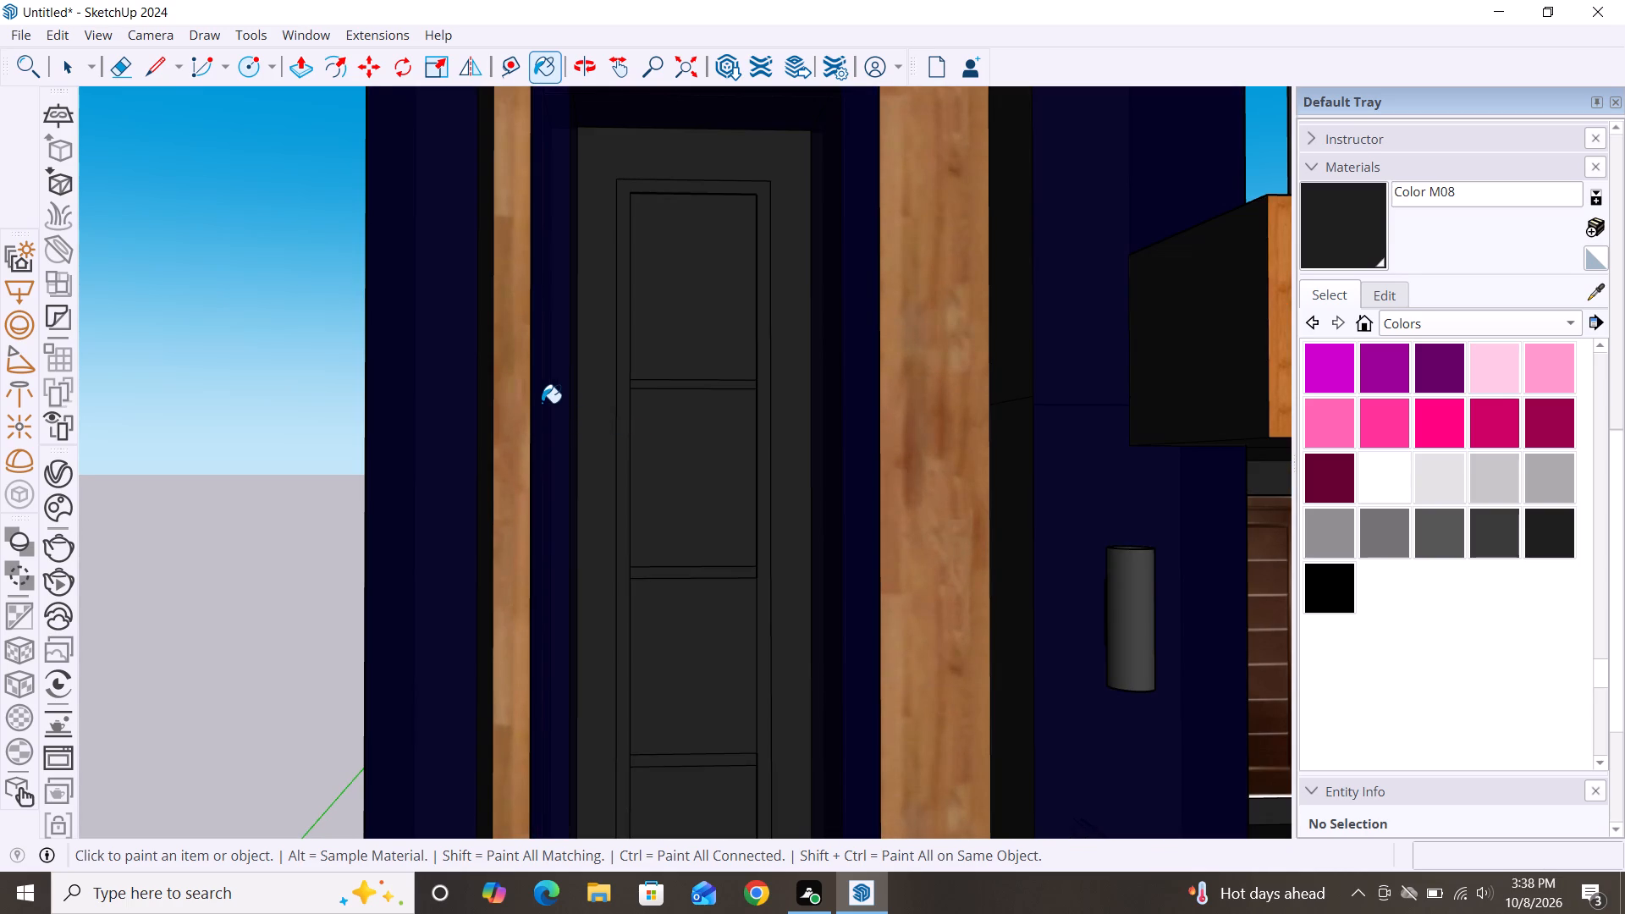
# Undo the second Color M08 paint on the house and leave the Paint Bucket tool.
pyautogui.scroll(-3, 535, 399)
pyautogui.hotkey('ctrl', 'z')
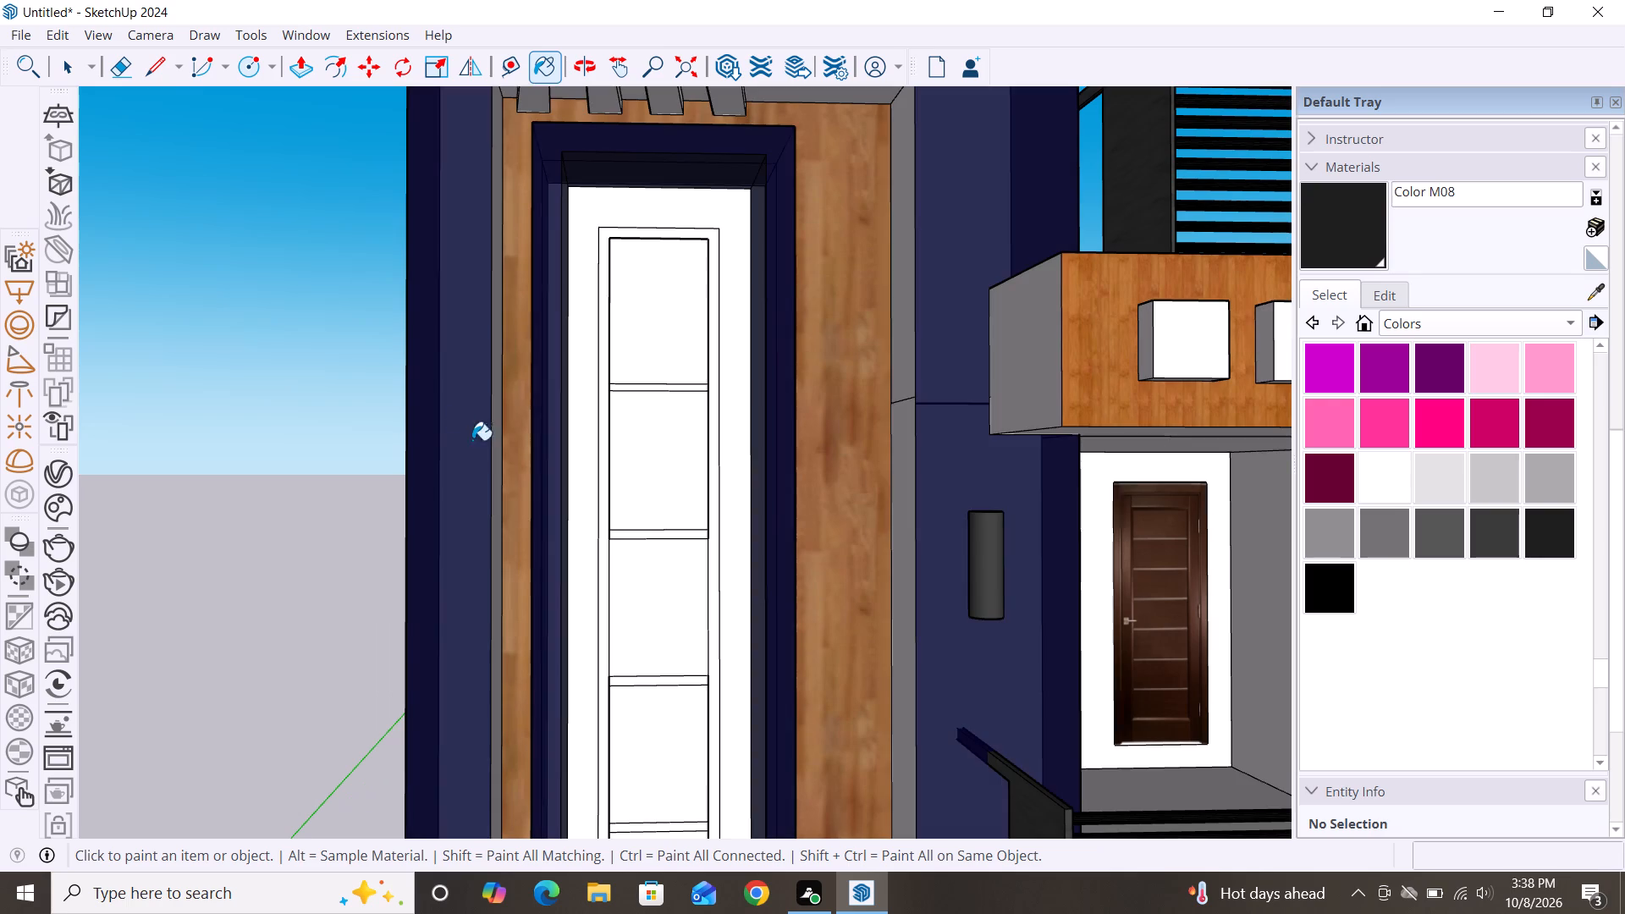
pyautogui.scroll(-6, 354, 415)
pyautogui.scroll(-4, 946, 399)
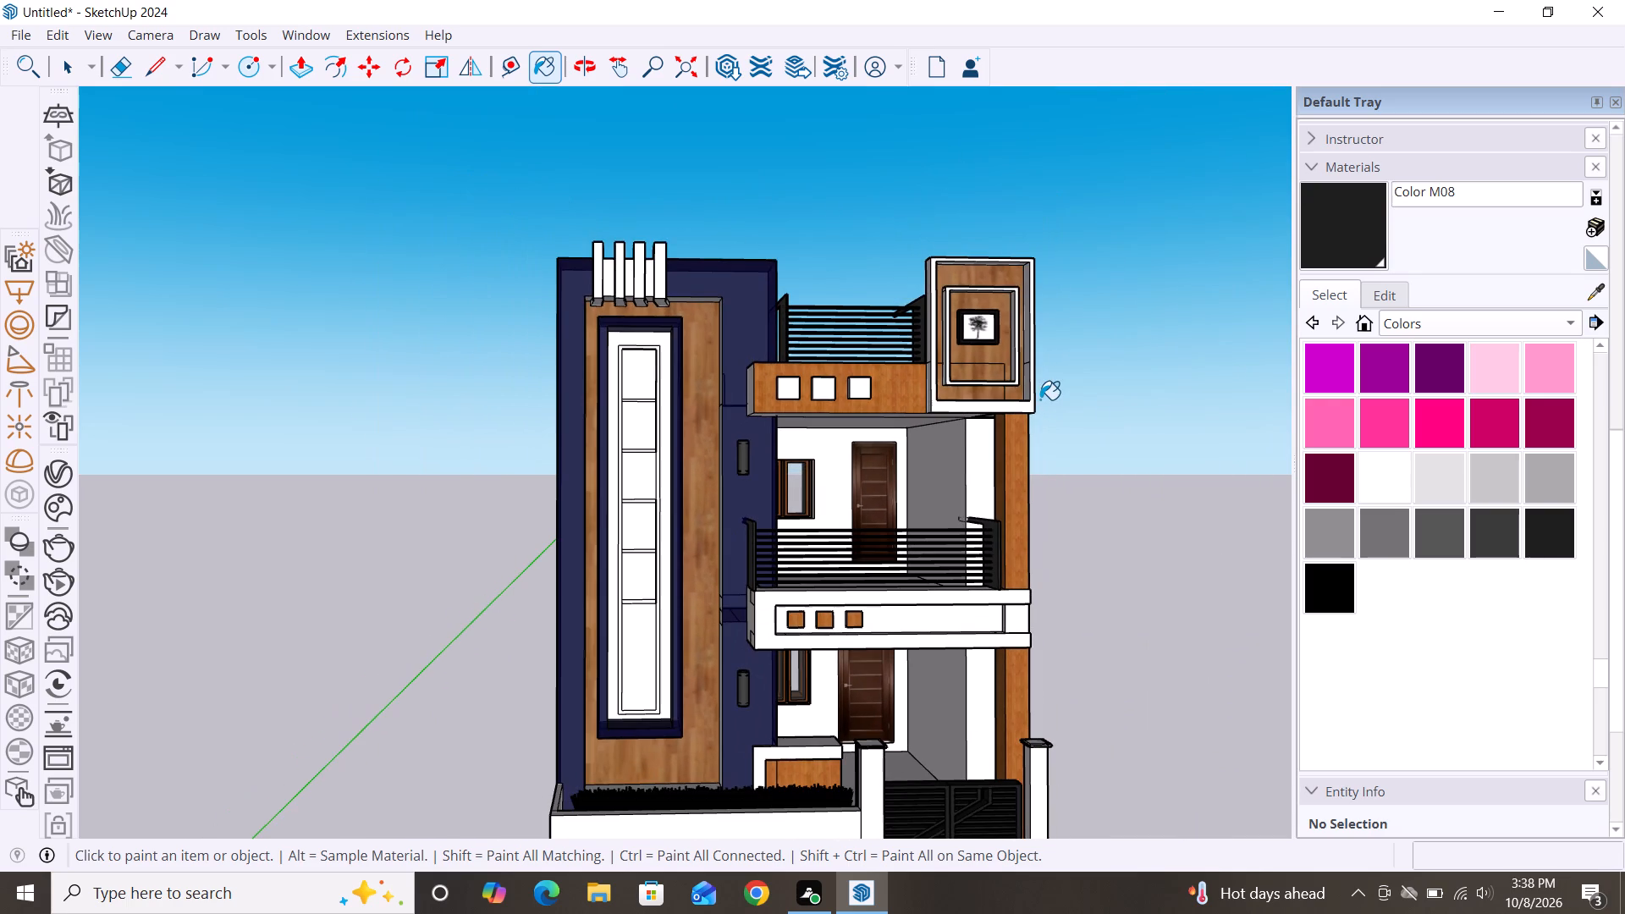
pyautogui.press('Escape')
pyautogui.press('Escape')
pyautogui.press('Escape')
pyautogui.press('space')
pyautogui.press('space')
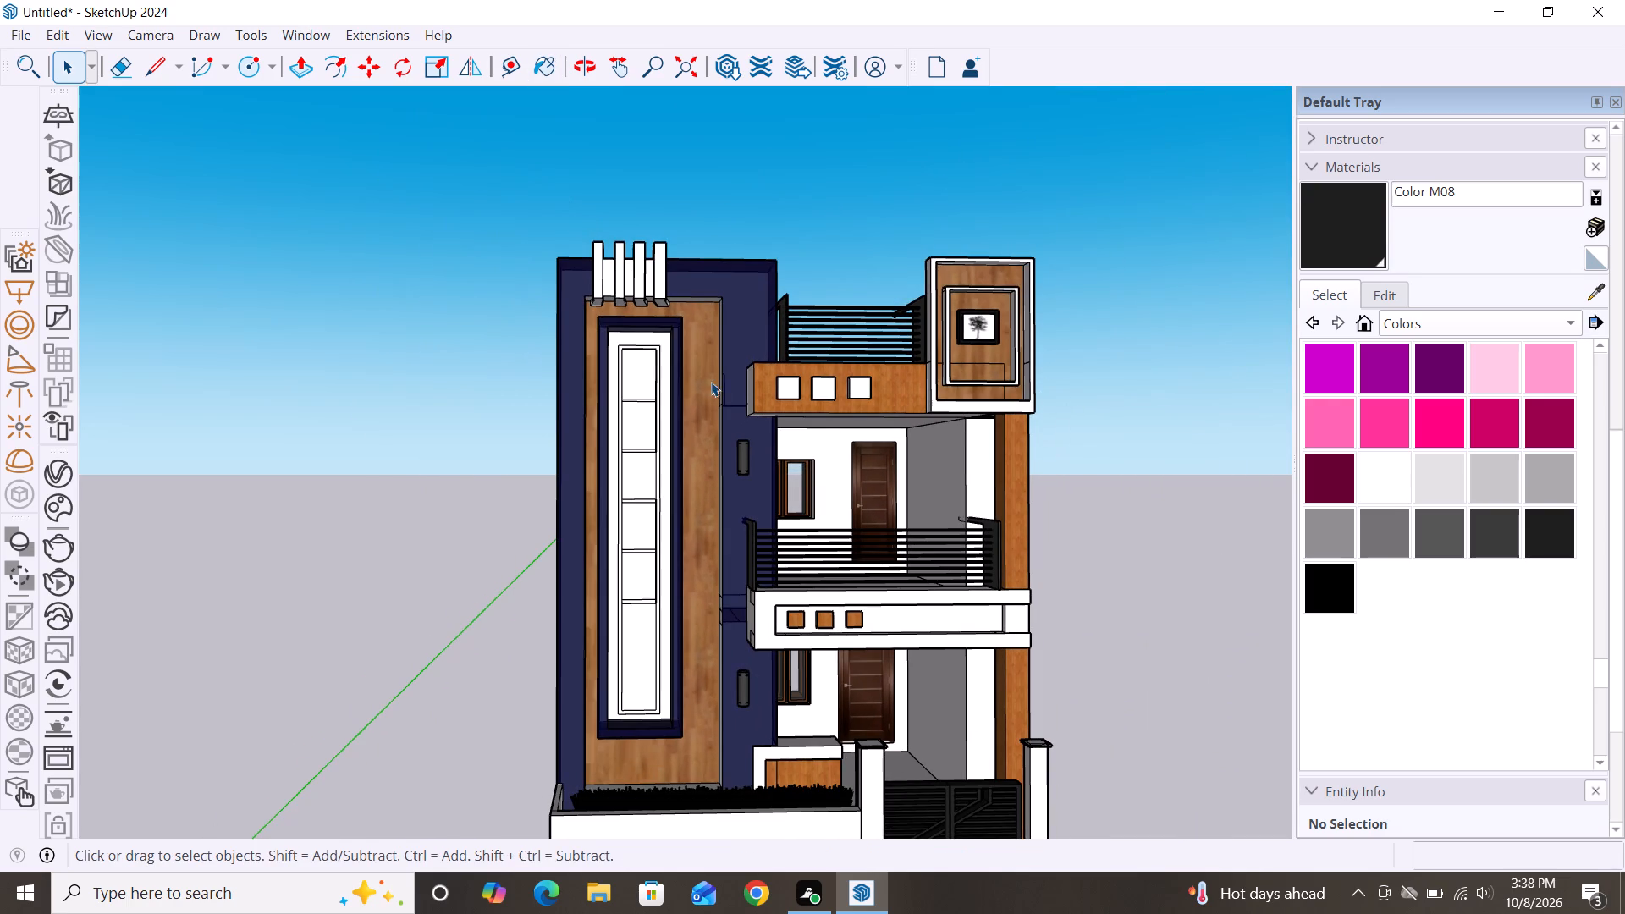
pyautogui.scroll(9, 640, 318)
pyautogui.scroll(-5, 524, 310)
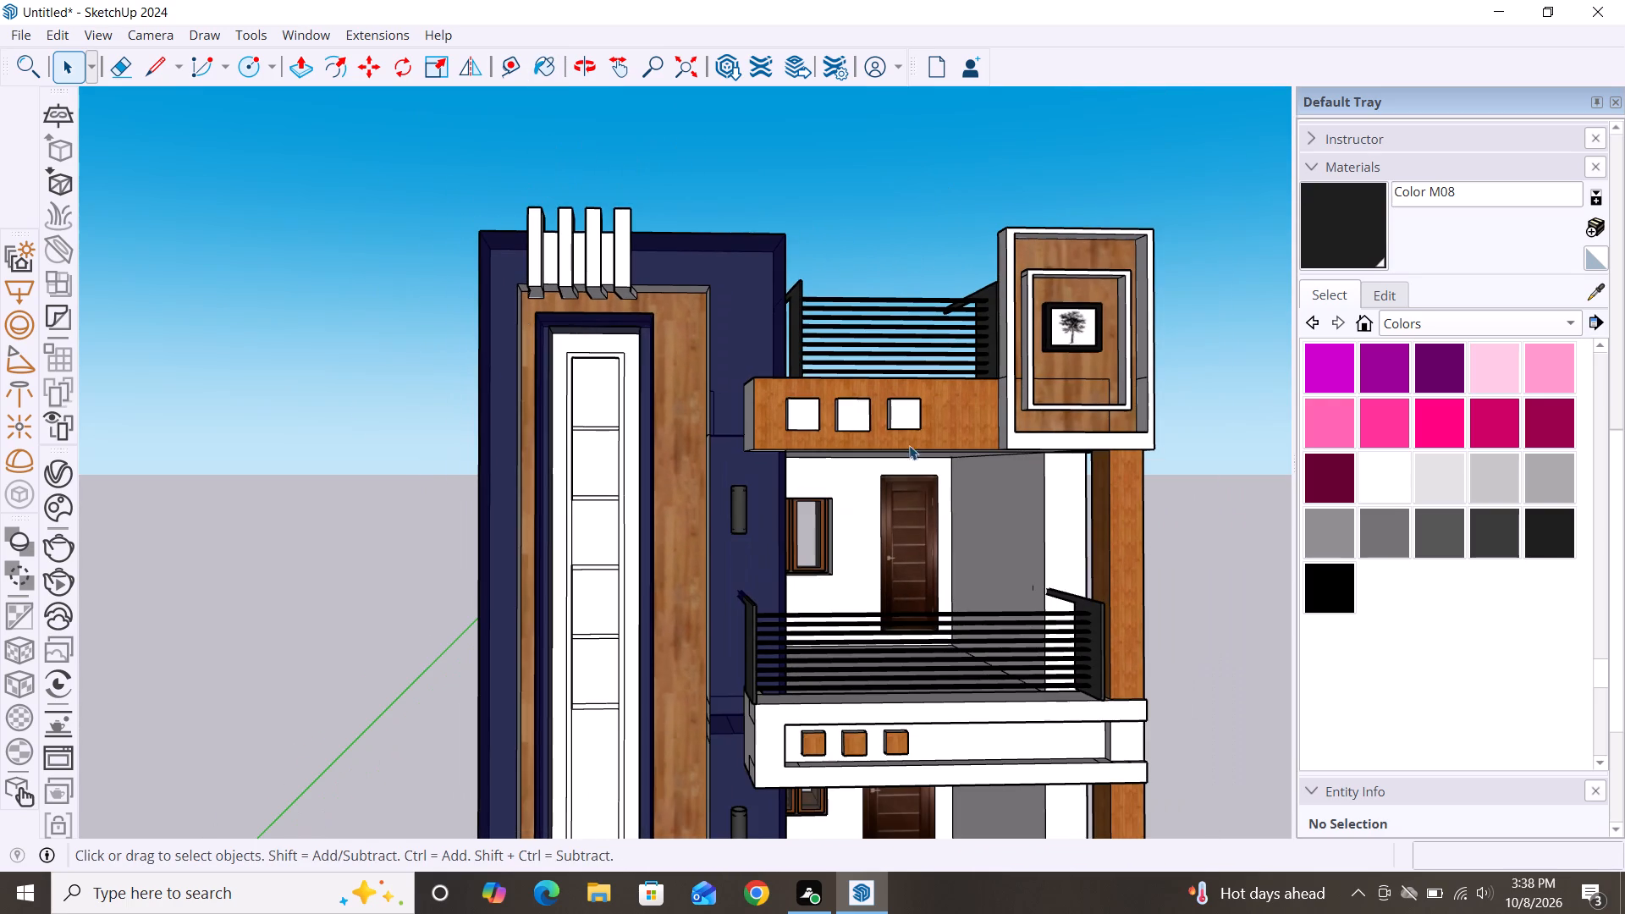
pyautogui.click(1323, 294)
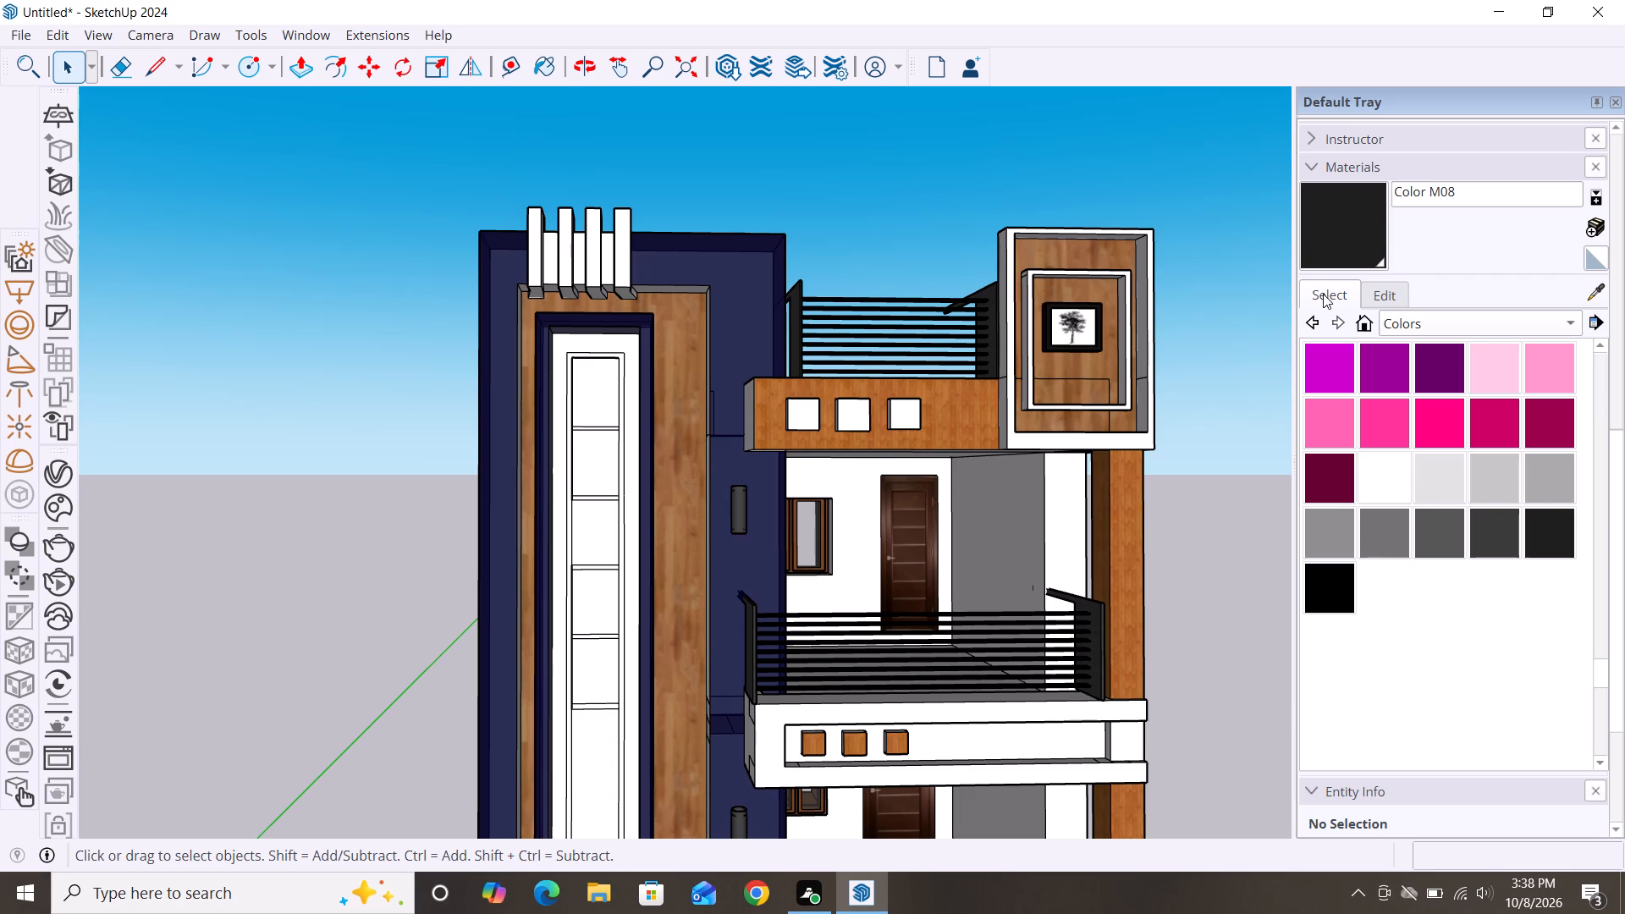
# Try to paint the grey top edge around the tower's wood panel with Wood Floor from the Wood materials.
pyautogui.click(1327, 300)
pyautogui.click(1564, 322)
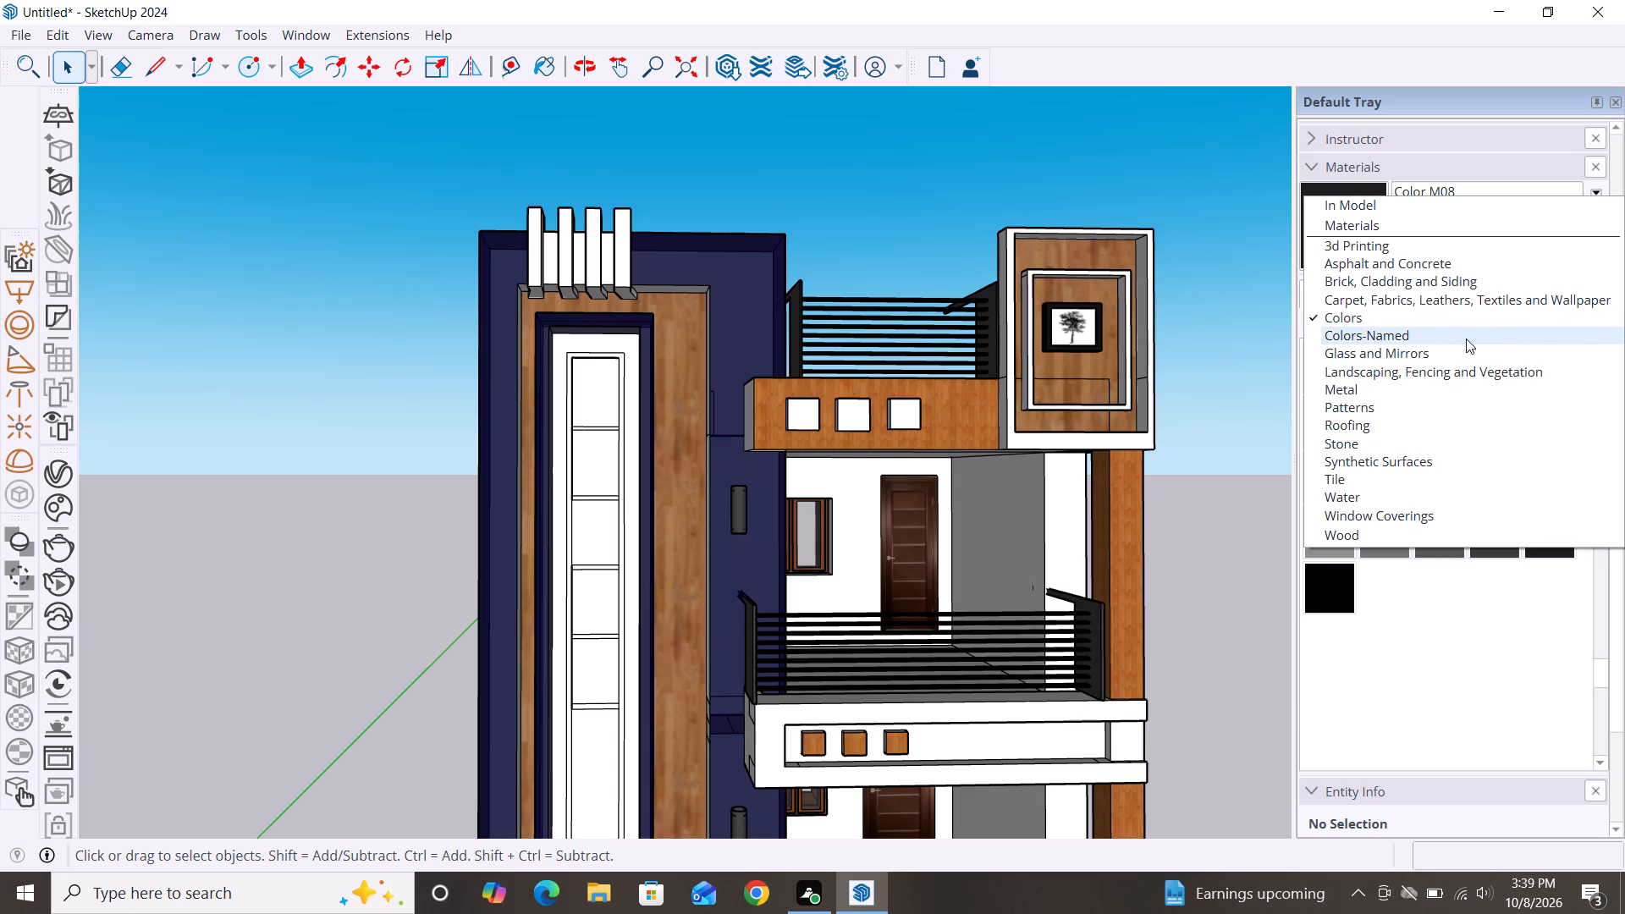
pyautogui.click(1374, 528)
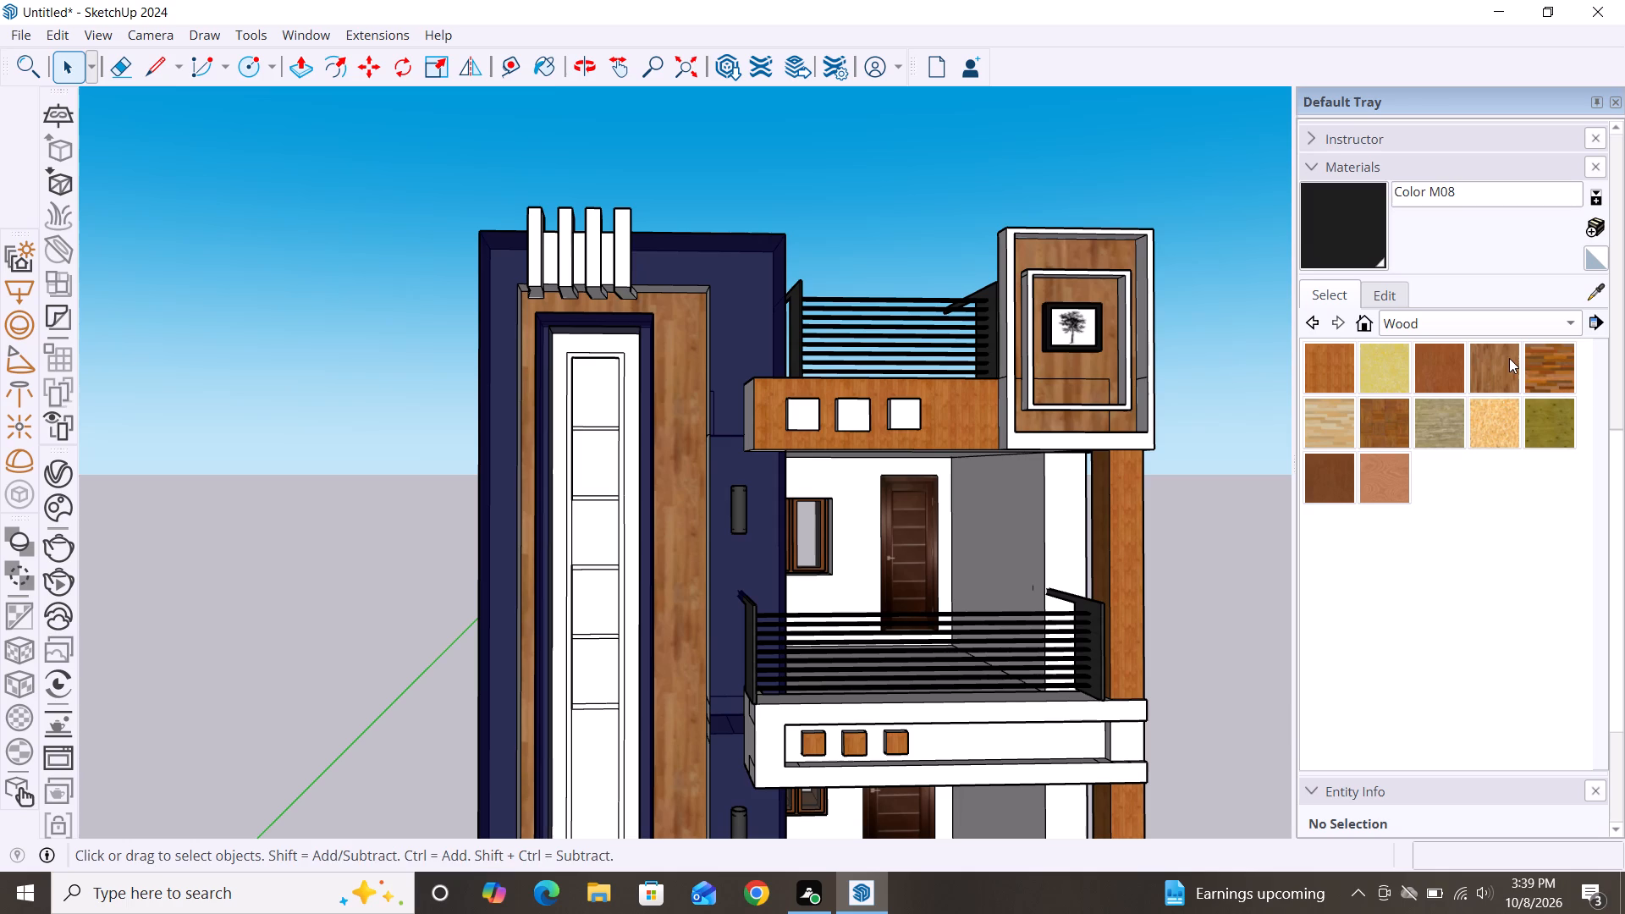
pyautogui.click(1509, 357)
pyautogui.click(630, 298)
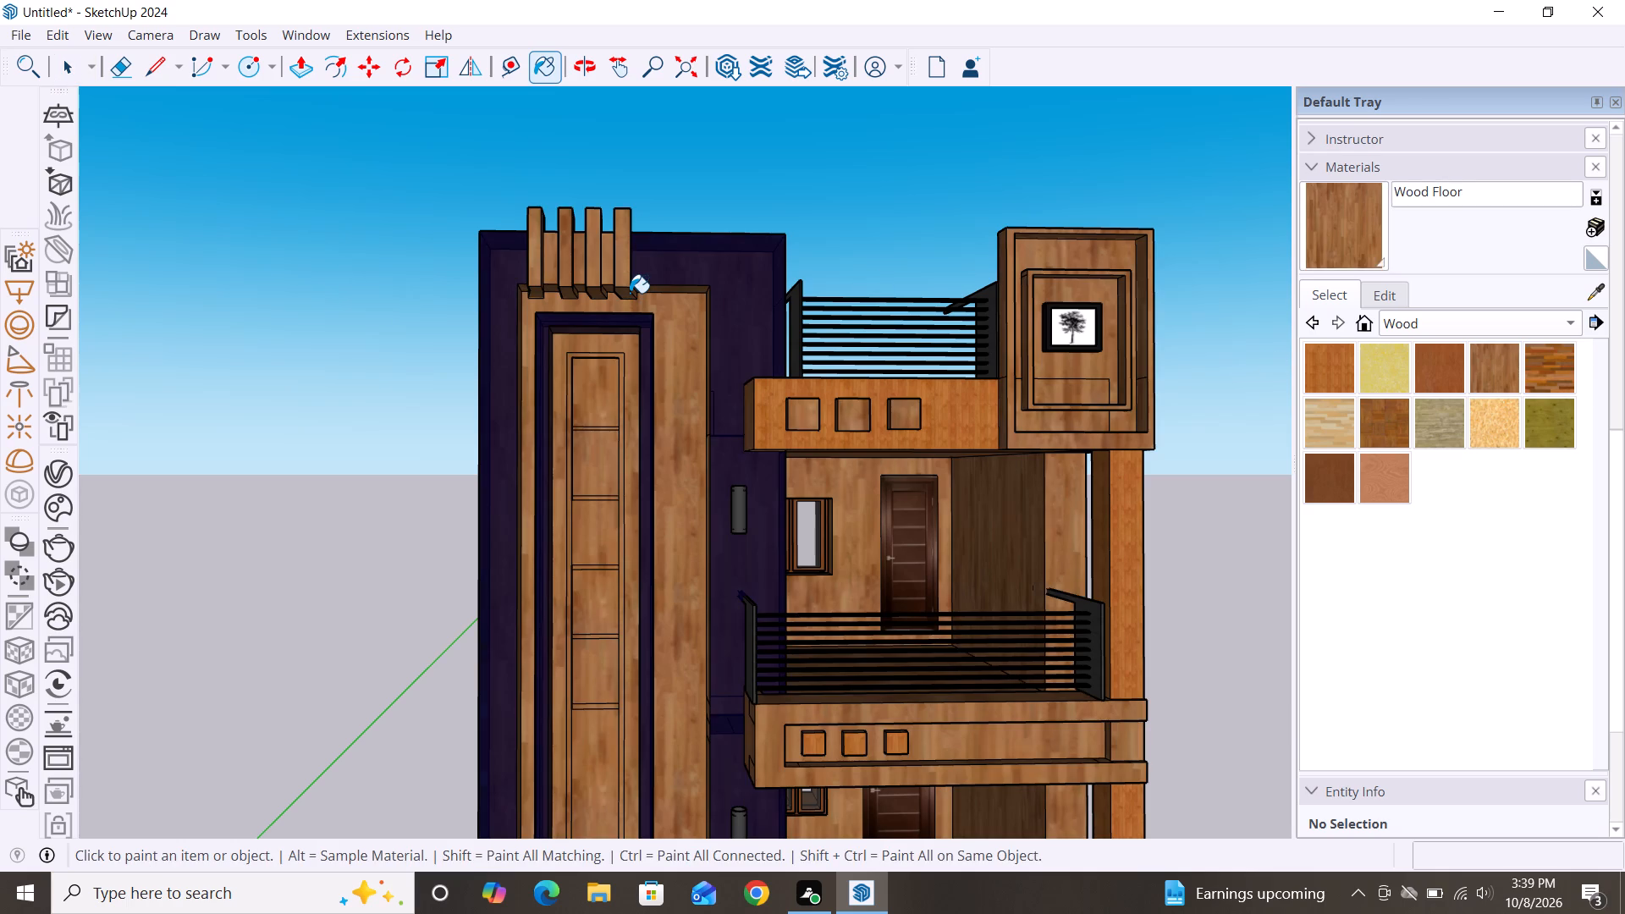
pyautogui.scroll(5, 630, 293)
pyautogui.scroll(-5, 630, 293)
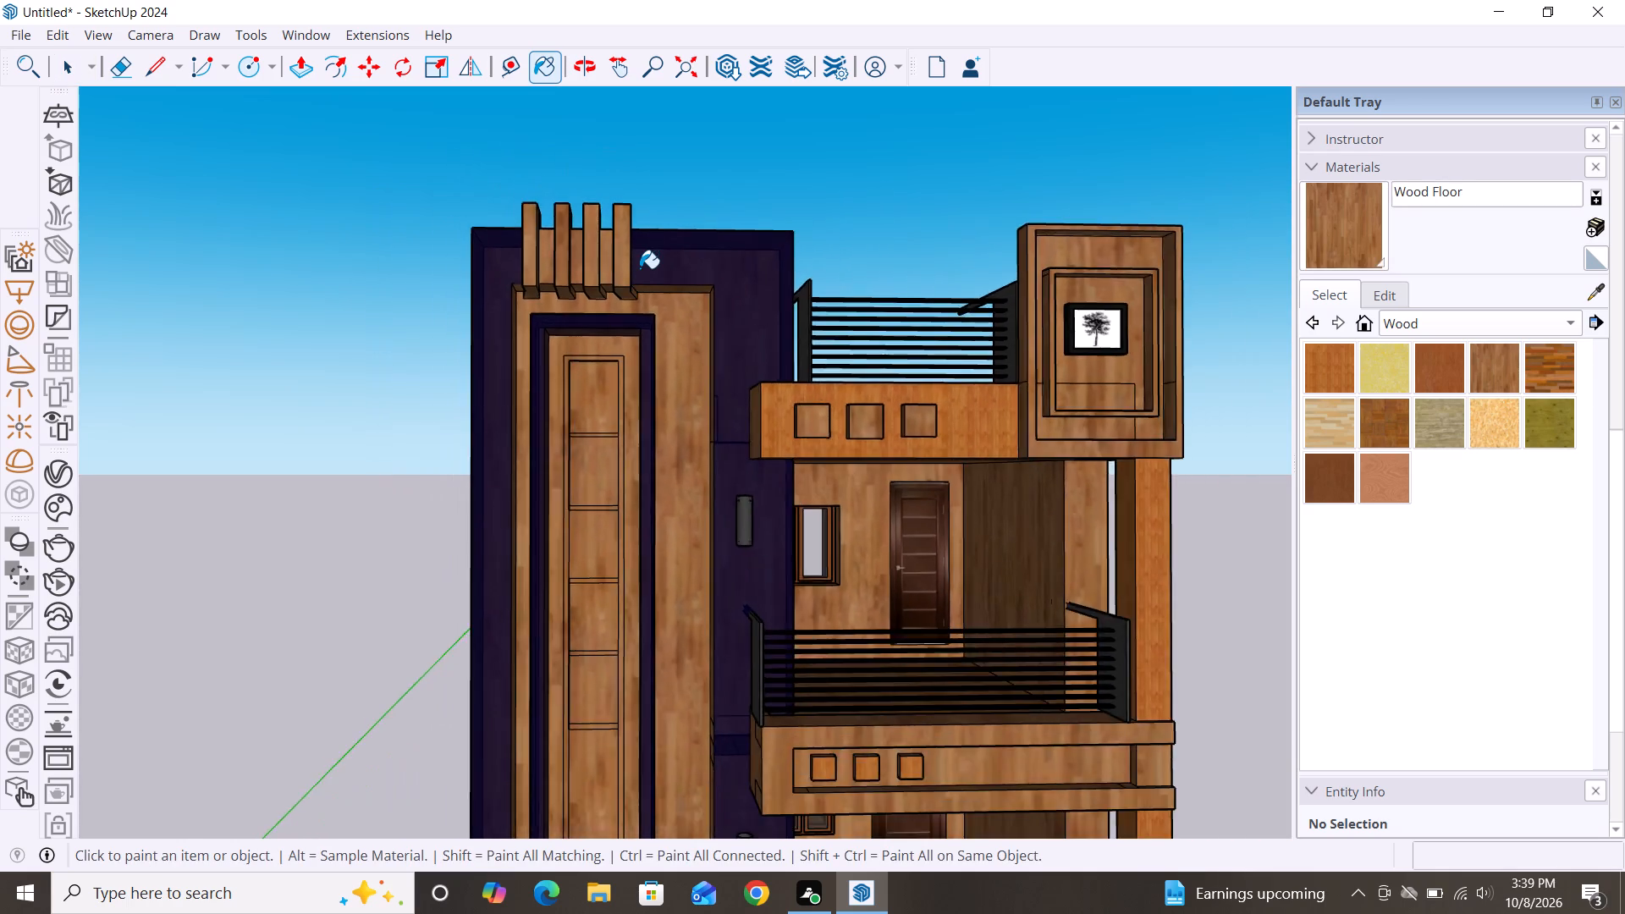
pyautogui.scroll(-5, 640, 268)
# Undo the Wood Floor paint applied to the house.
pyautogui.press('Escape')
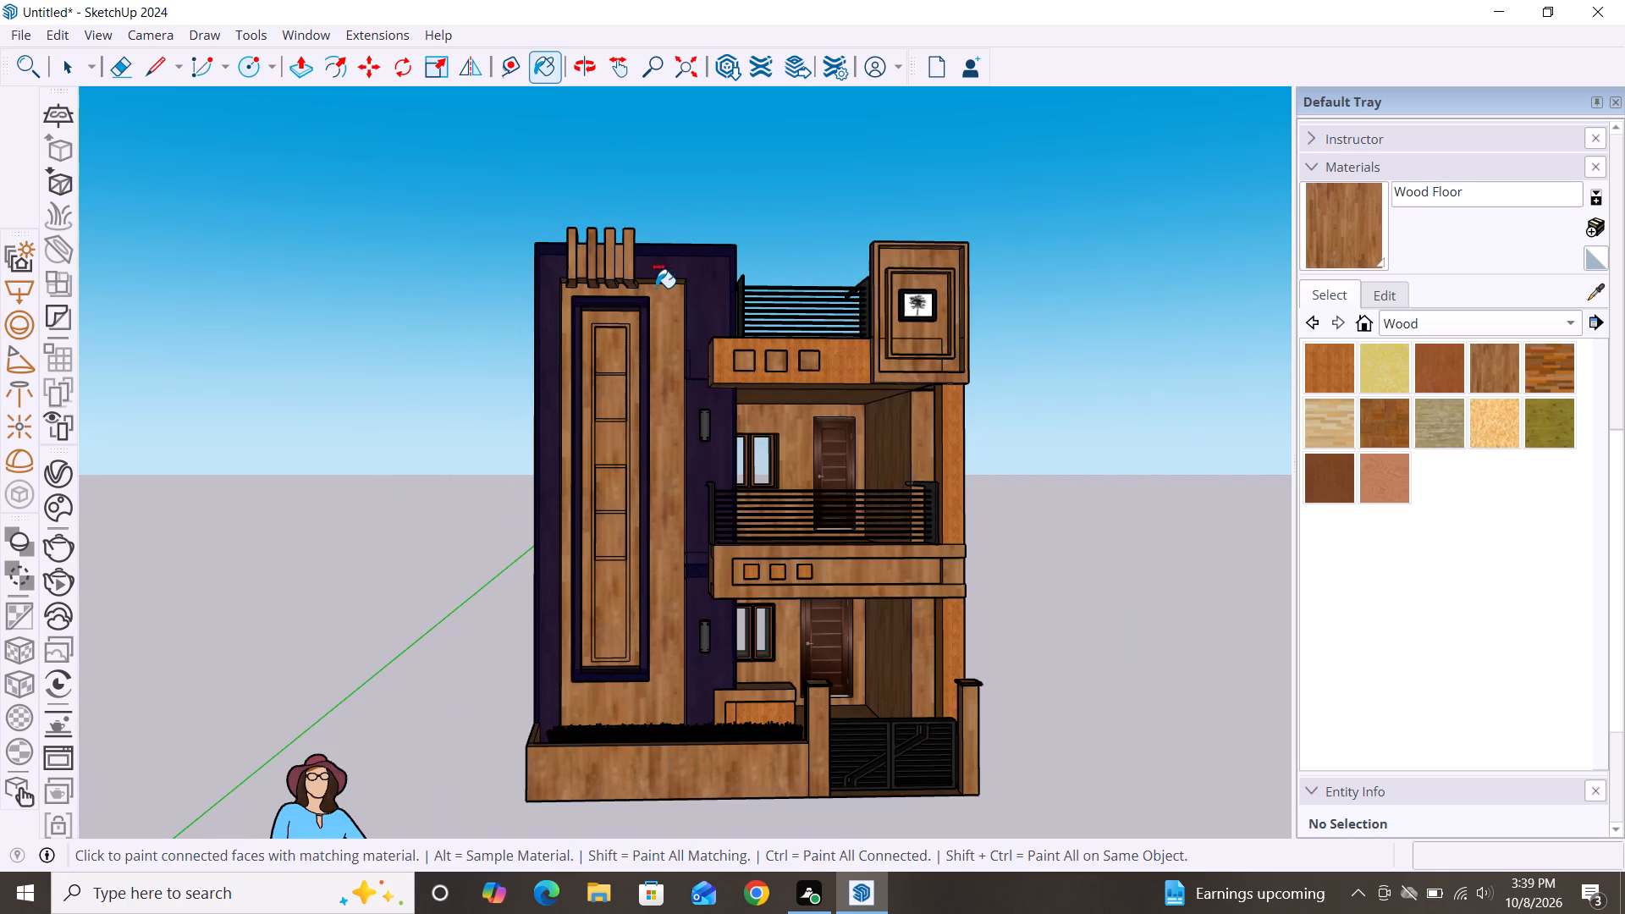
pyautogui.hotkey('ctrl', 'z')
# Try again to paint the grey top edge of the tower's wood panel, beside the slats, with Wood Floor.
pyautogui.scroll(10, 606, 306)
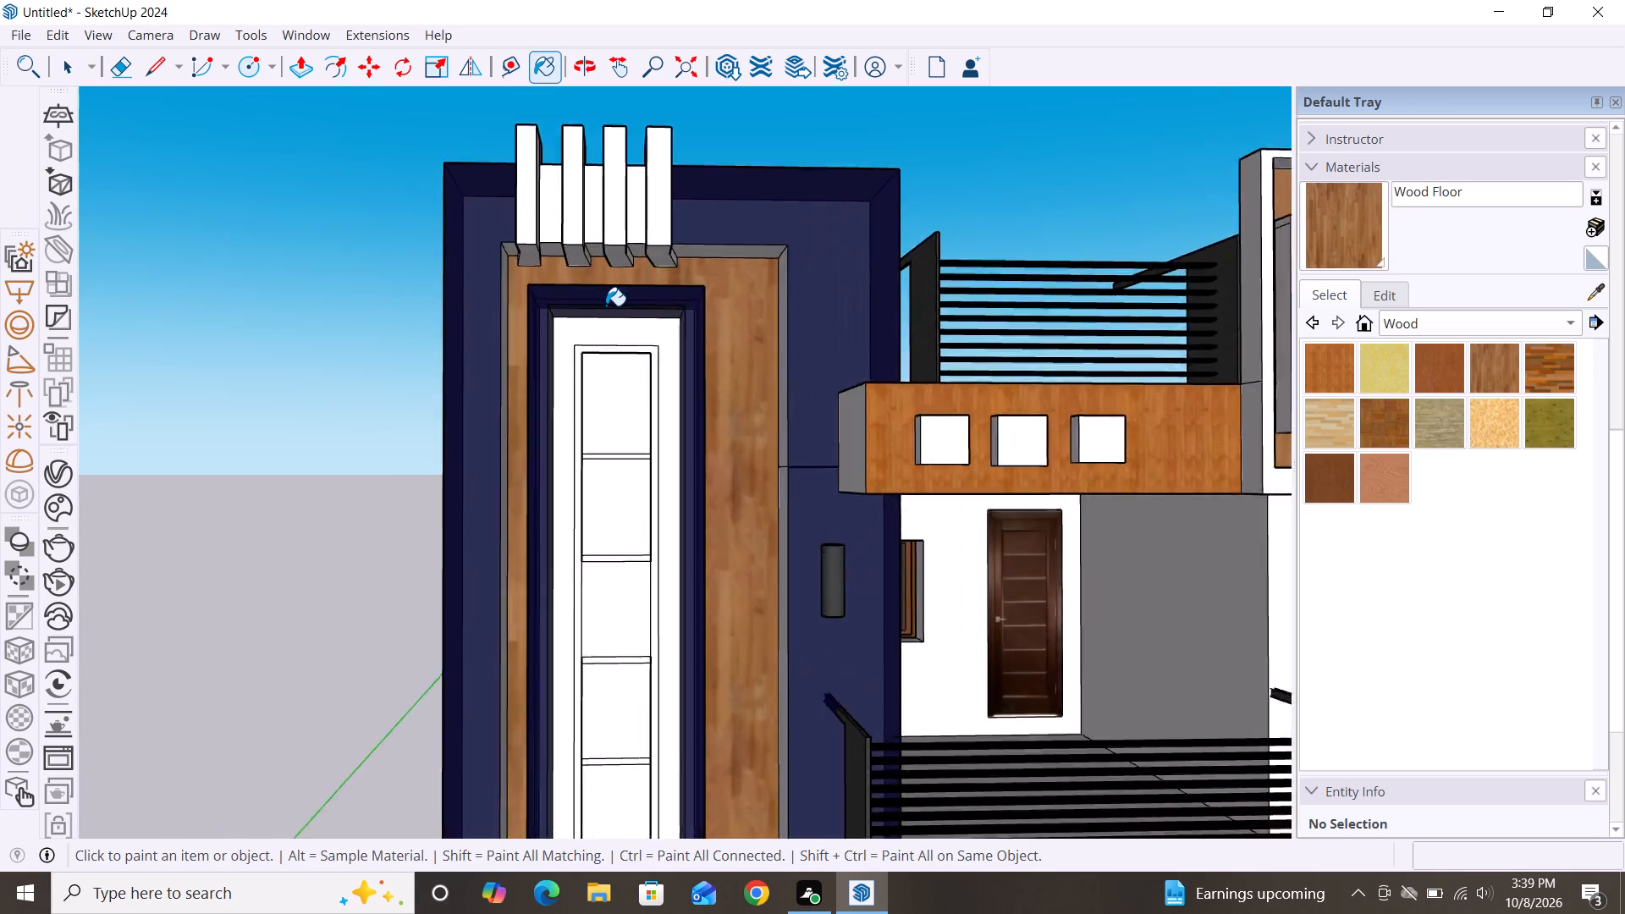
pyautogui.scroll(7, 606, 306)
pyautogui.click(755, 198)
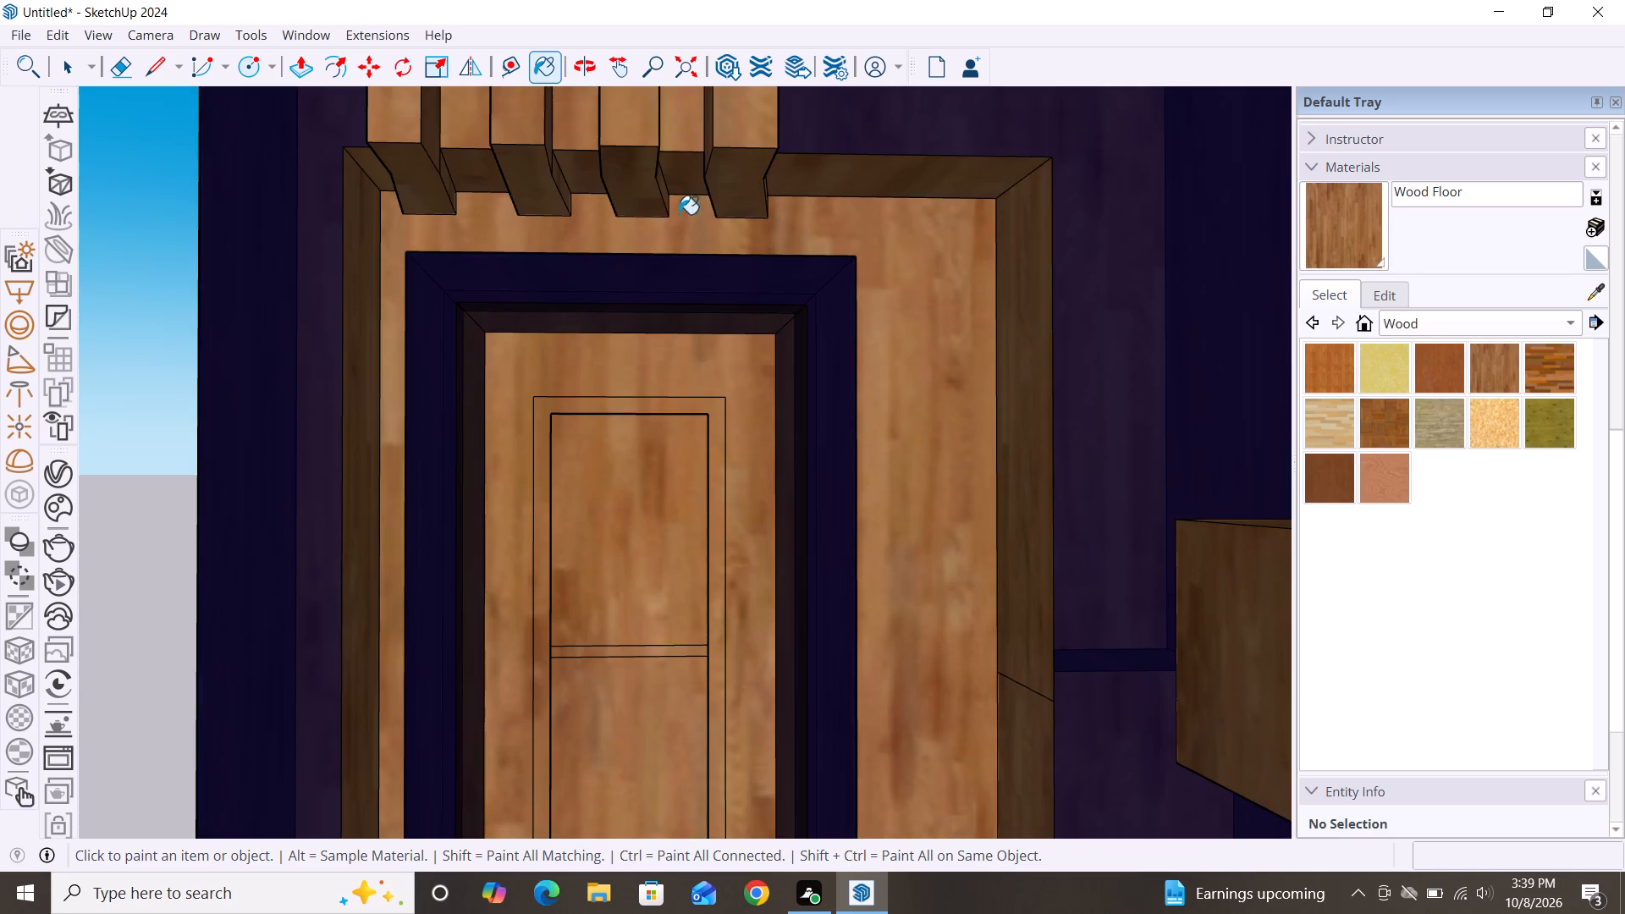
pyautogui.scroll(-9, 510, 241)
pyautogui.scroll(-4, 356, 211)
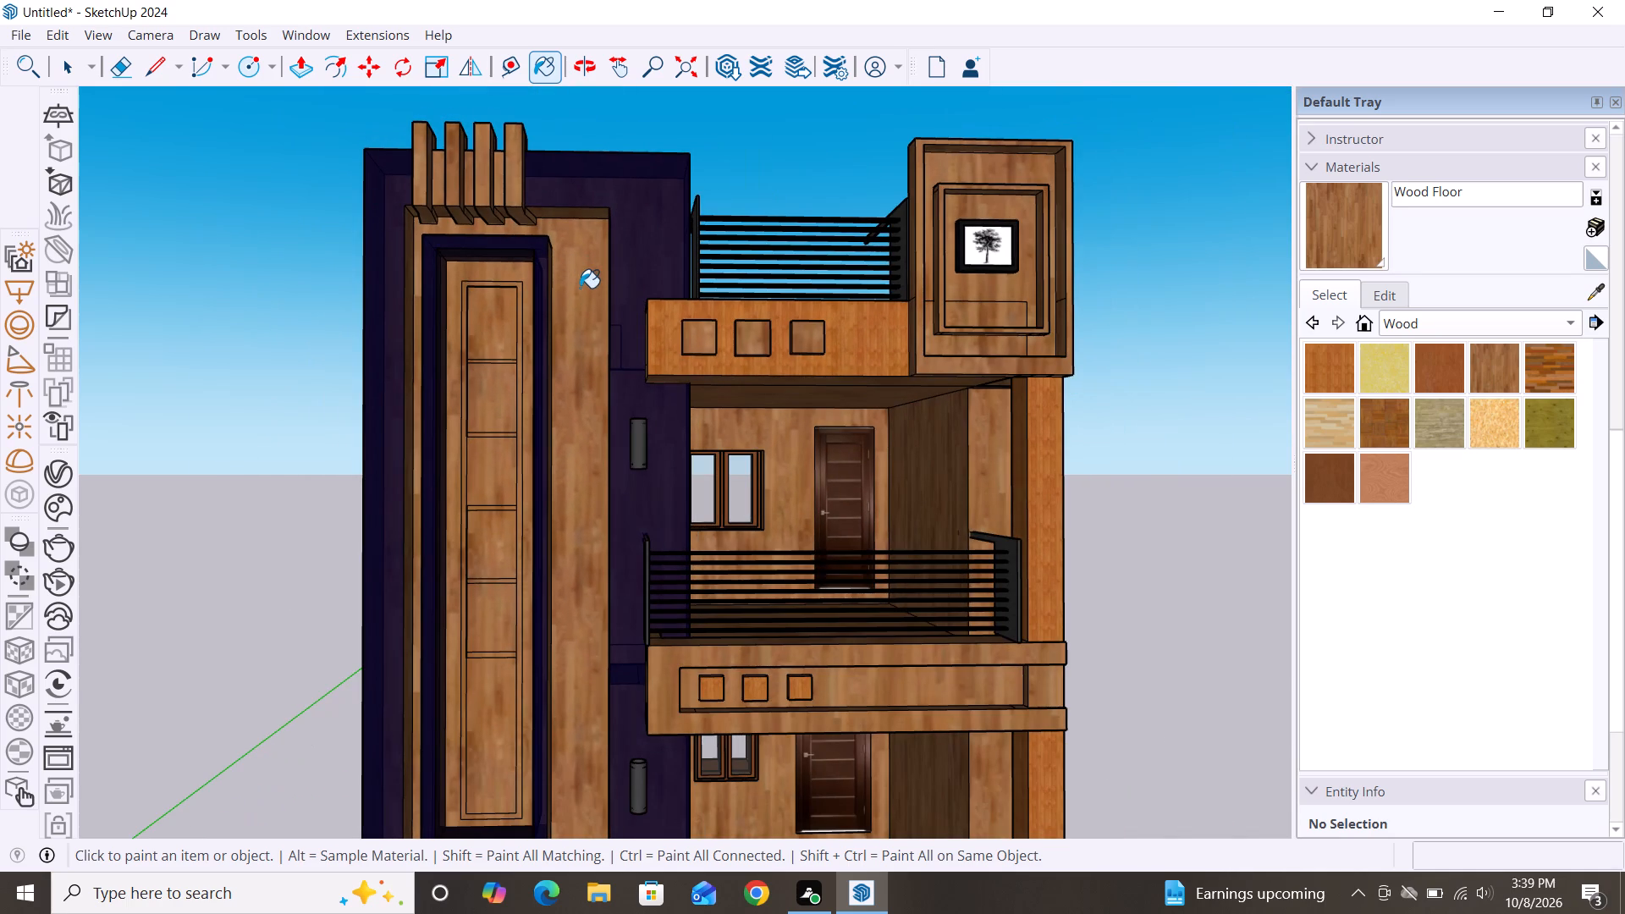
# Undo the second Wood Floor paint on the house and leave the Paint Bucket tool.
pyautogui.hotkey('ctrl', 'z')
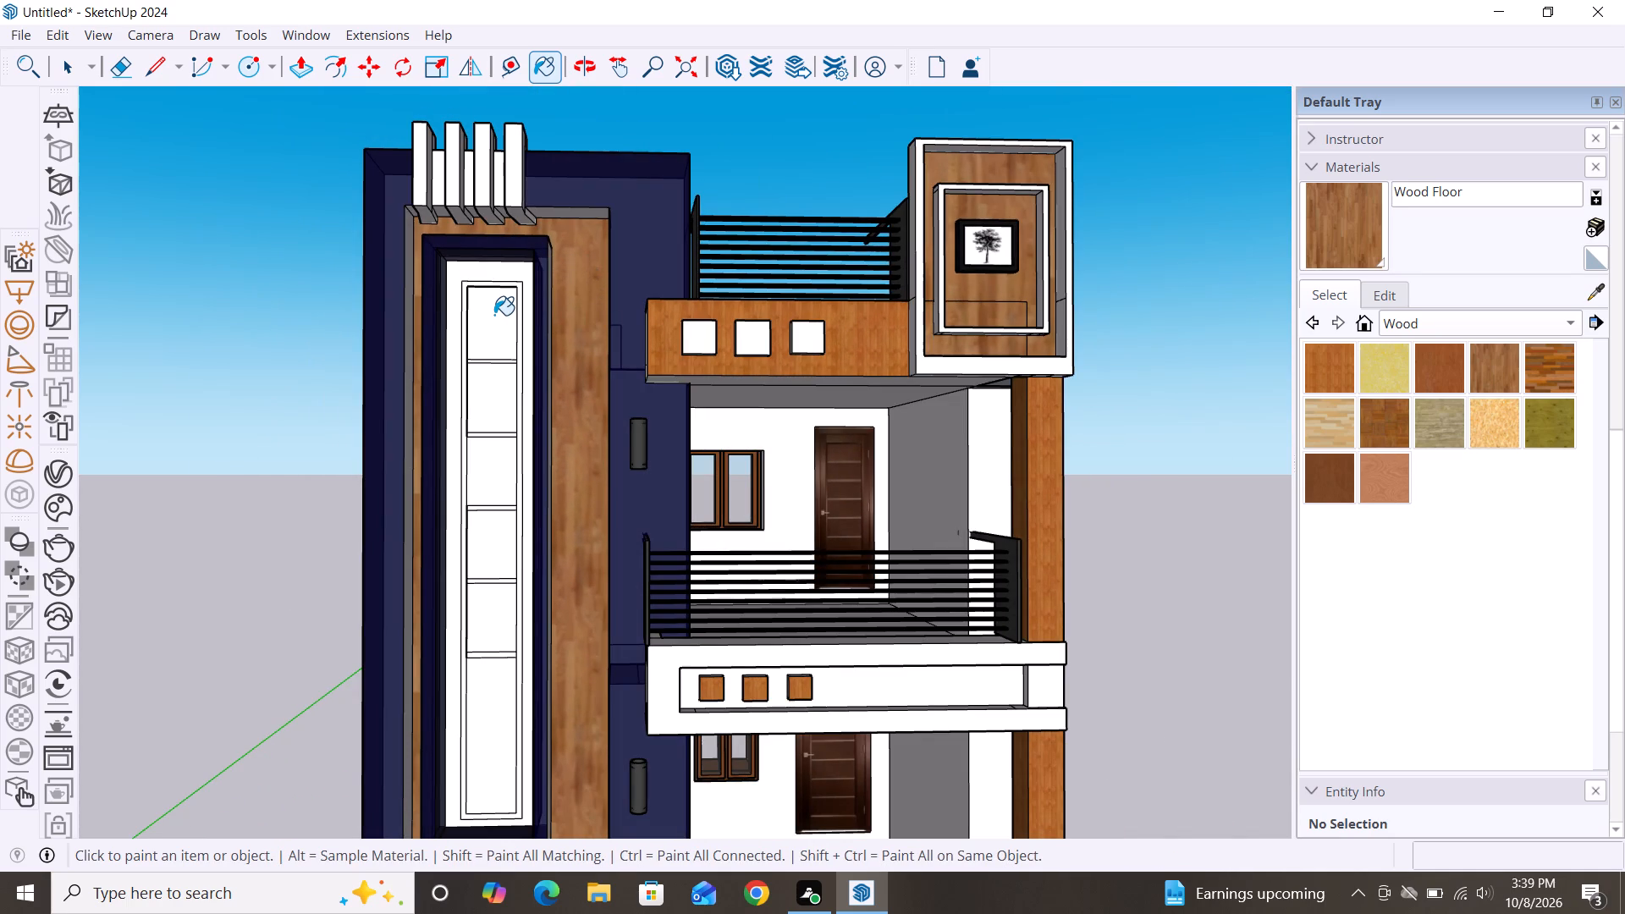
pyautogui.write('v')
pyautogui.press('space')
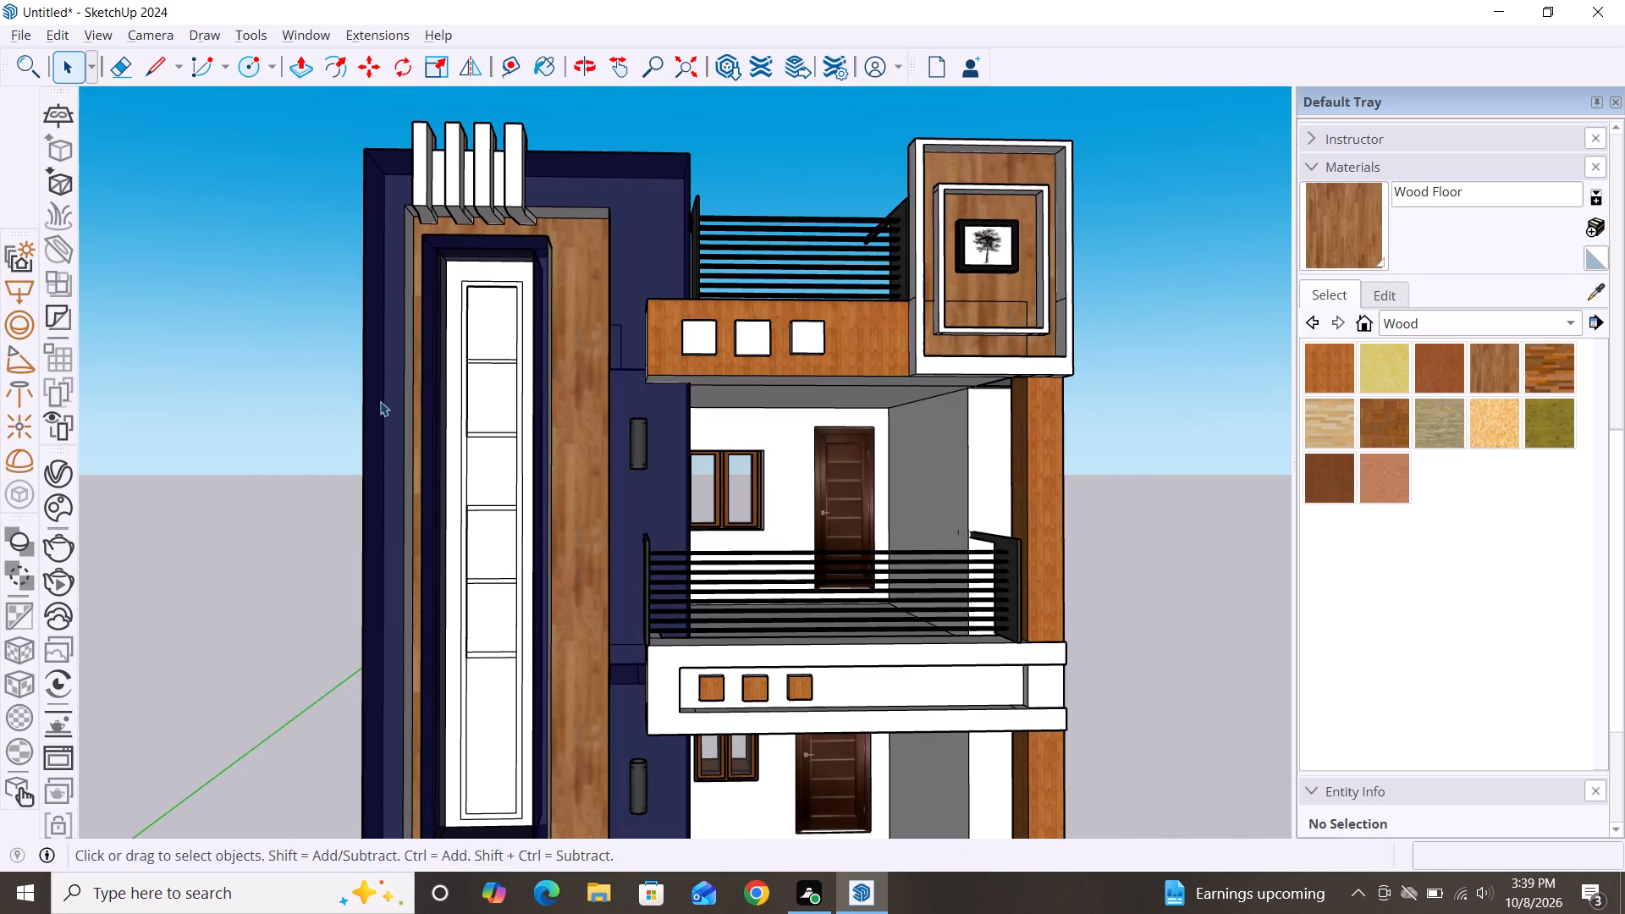
# Examine the side of the navy tower and the edges where the white slats meet the wood panel.
pyautogui.keyDown('alt'); pyautogui.moveTo(380, 401); pyautogui.dragTo(780, 443, button='middle'); pyautogui.keyUp('alt')
pyautogui.scroll(7, 916, 221)
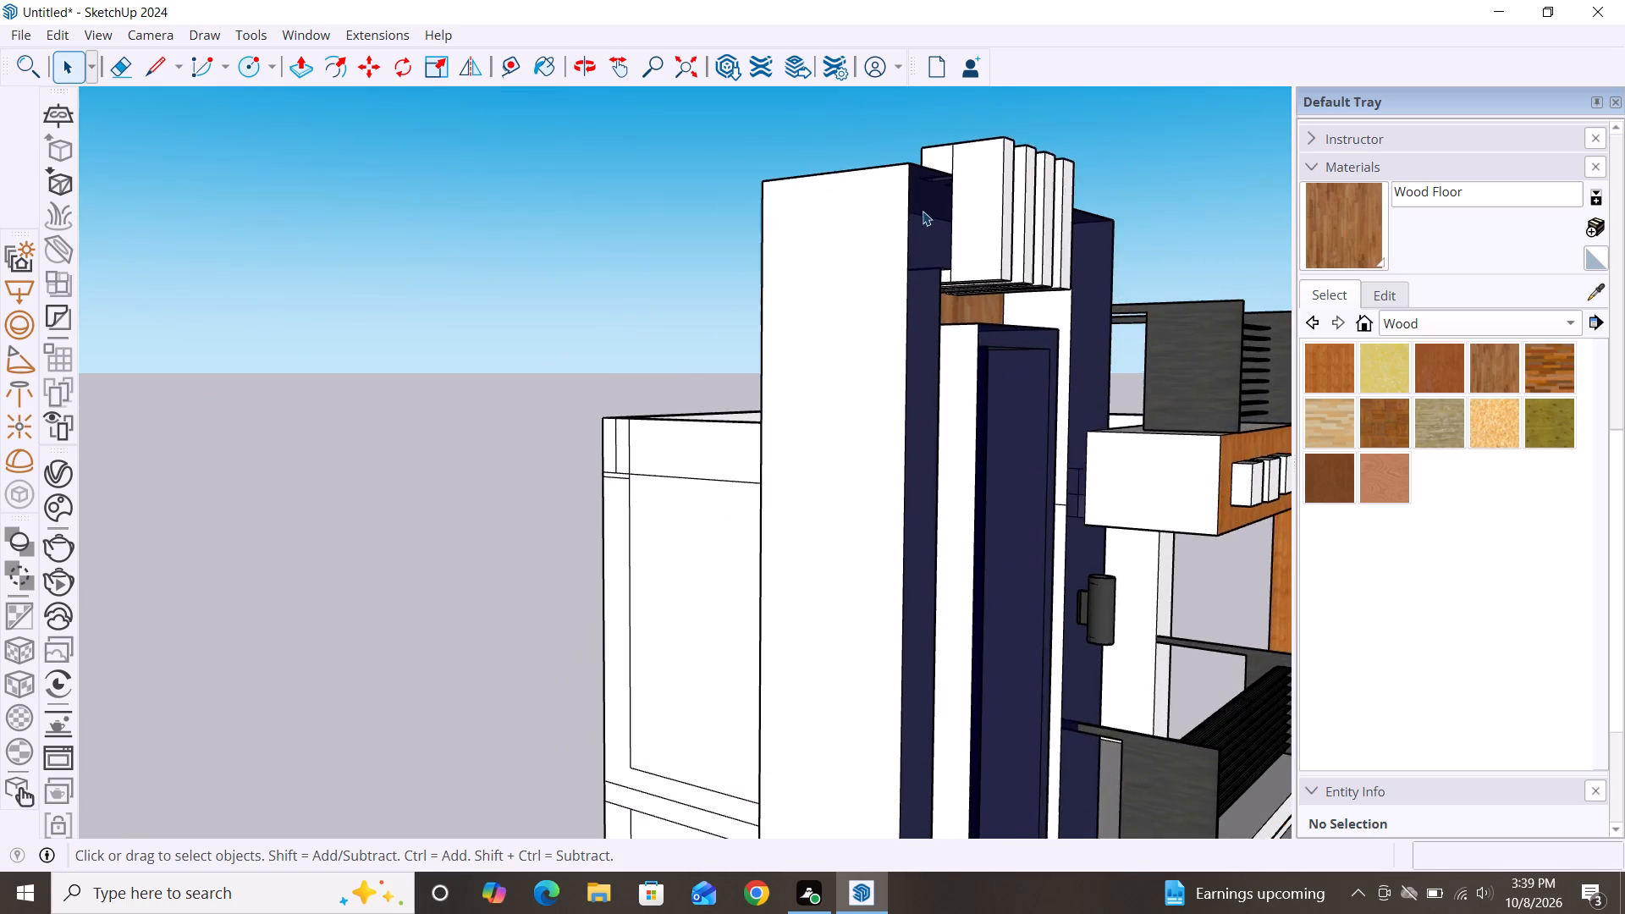
pyautogui.scroll(2, 923, 211)
pyautogui.keyDown('alt'); pyautogui.moveTo(948, 360); pyautogui.dragTo(1032, 379, button='middle'); pyautogui.keyUp('alt')
pyautogui.keyDown('alt'); pyautogui.scroll(1, 1027, 378); pyautogui.keyUp('alt')
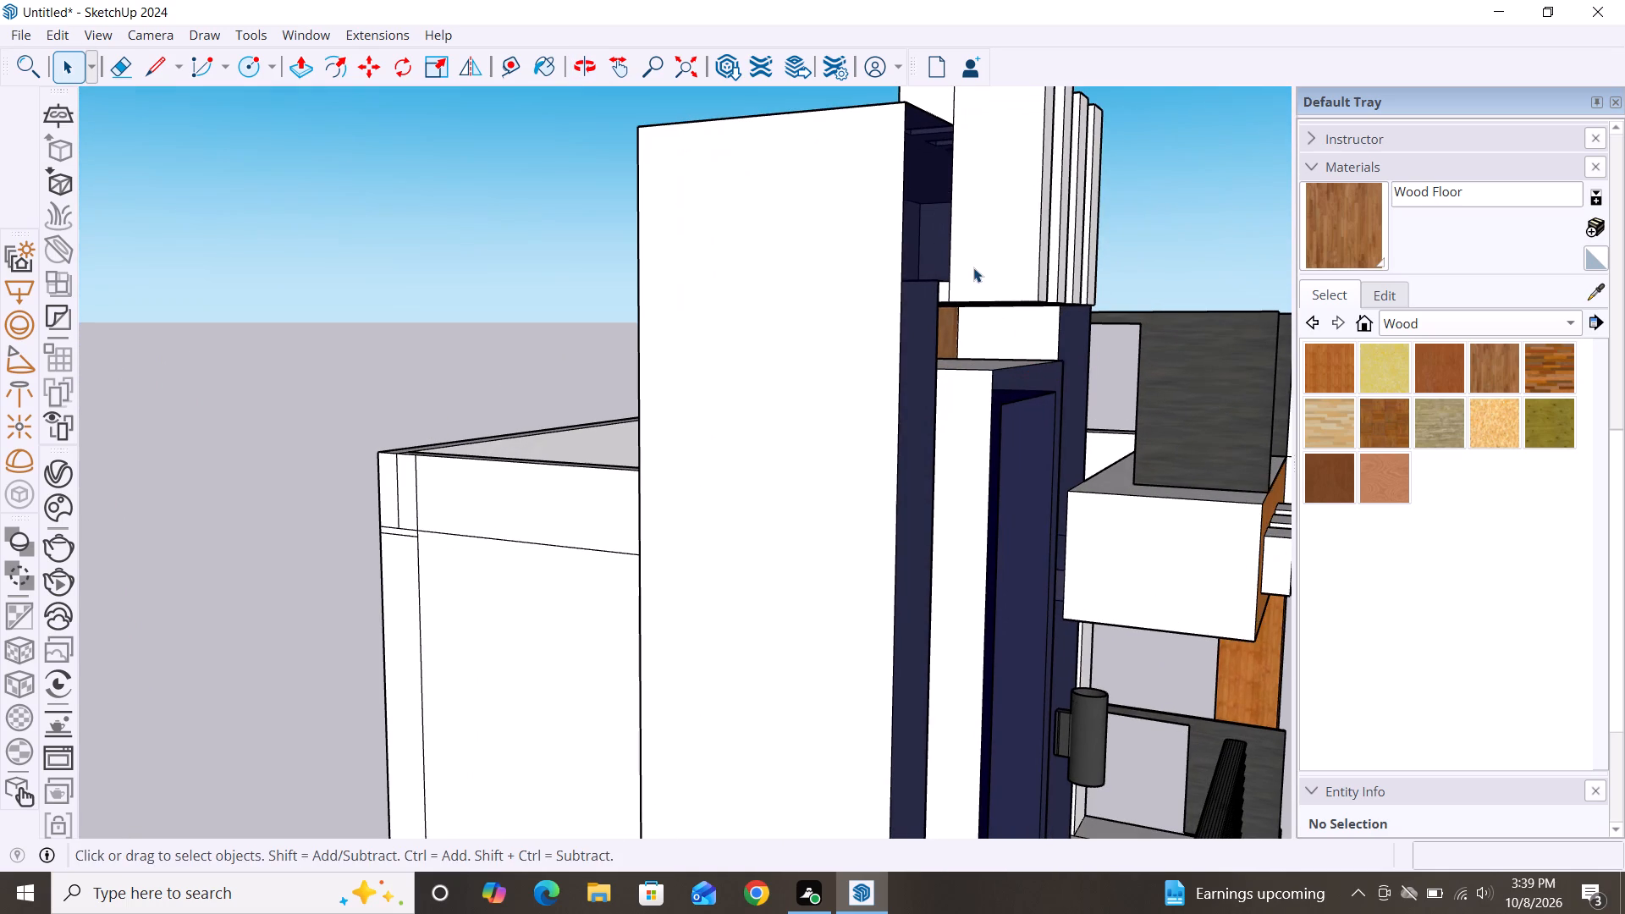
pyautogui.scroll(8, 966, 266)
pyautogui.keyDown('alt'); pyautogui.moveTo(1008, 434); pyautogui.dragTo(470, 376, button='middle'); pyautogui.keyUp('alt')
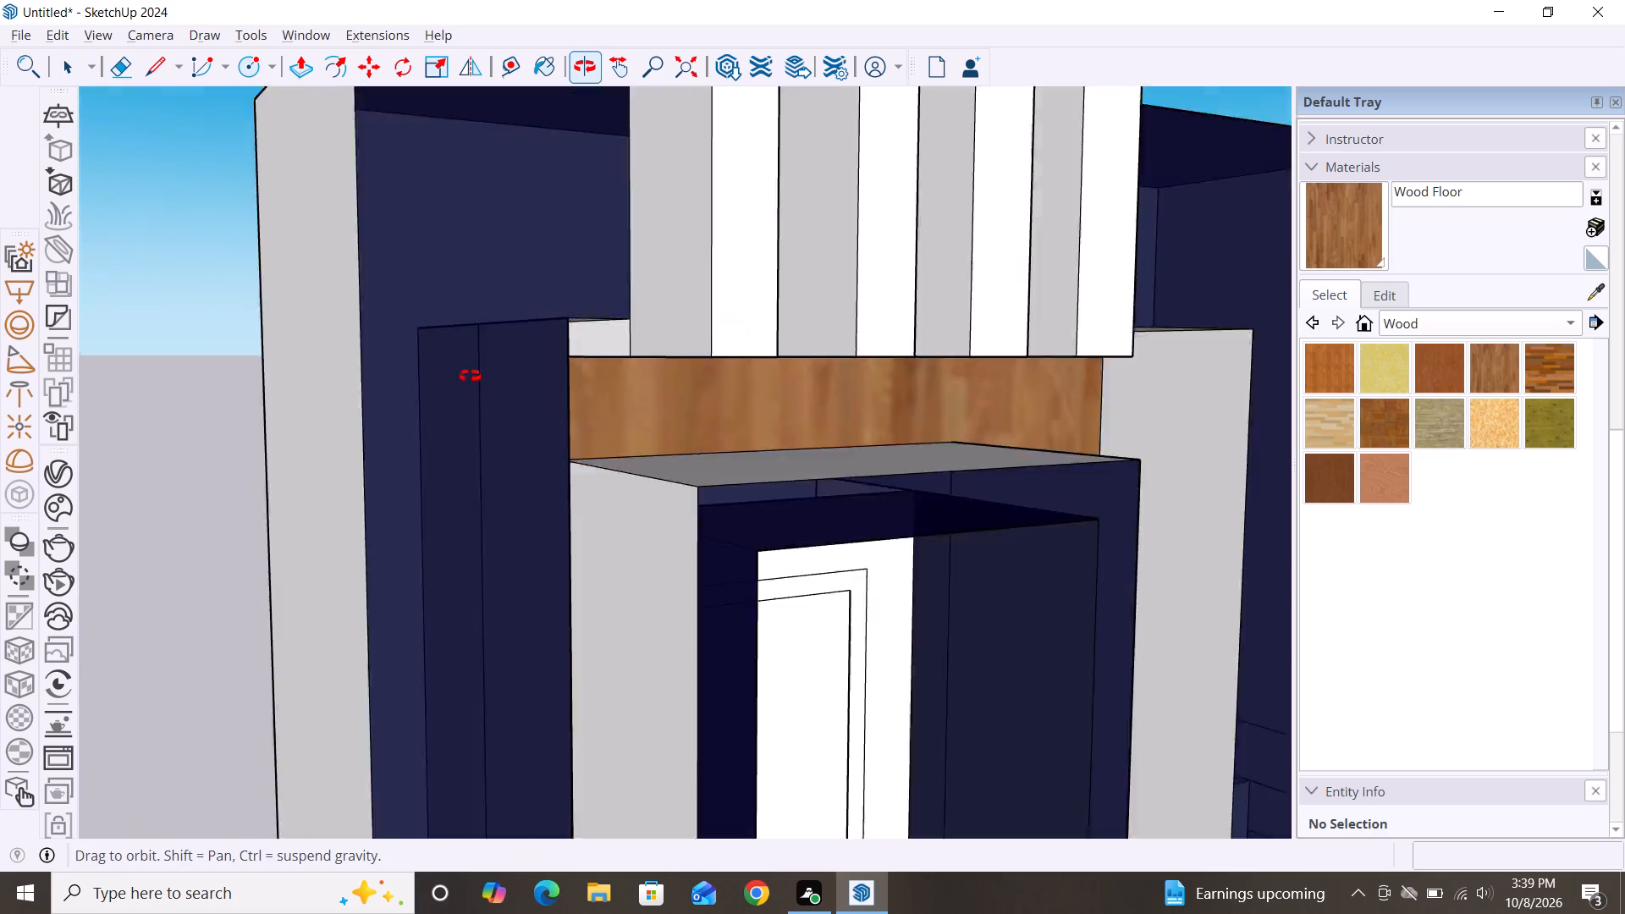
pyautogui.keyDown('alt'); pyautogui.moveTo(470, 376); pyautogui.dragTo(454, 374, button='middle'); pyautogui.keyUp('alt')
pyautogui.scroll(11, 647, 352)
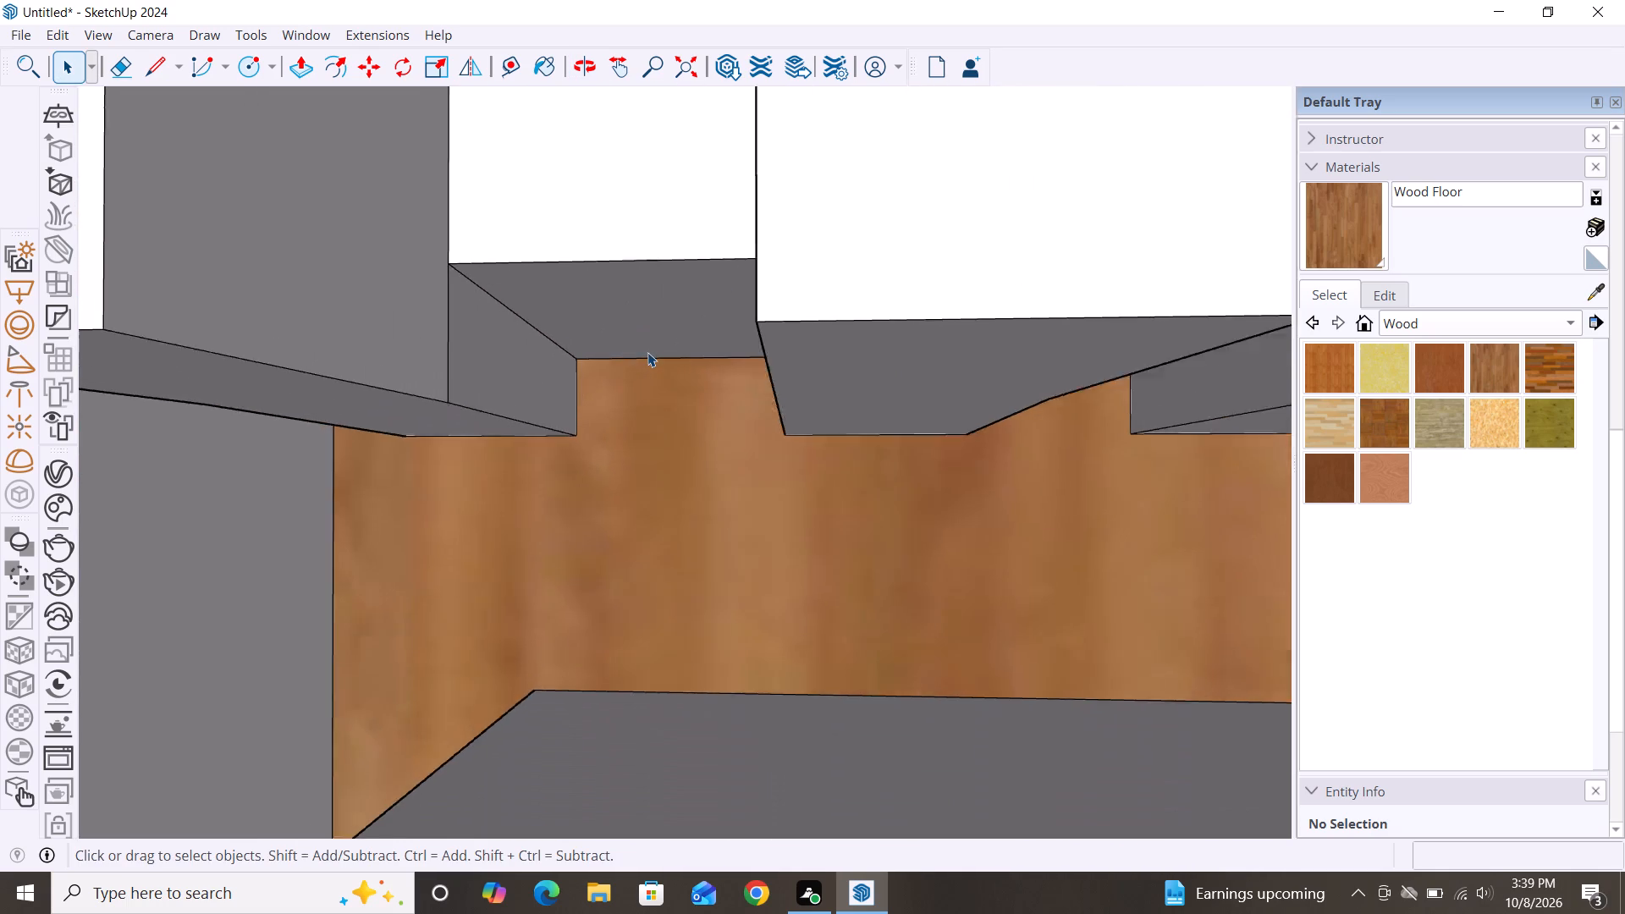
pyautogui.scroll(10, 647, 352)
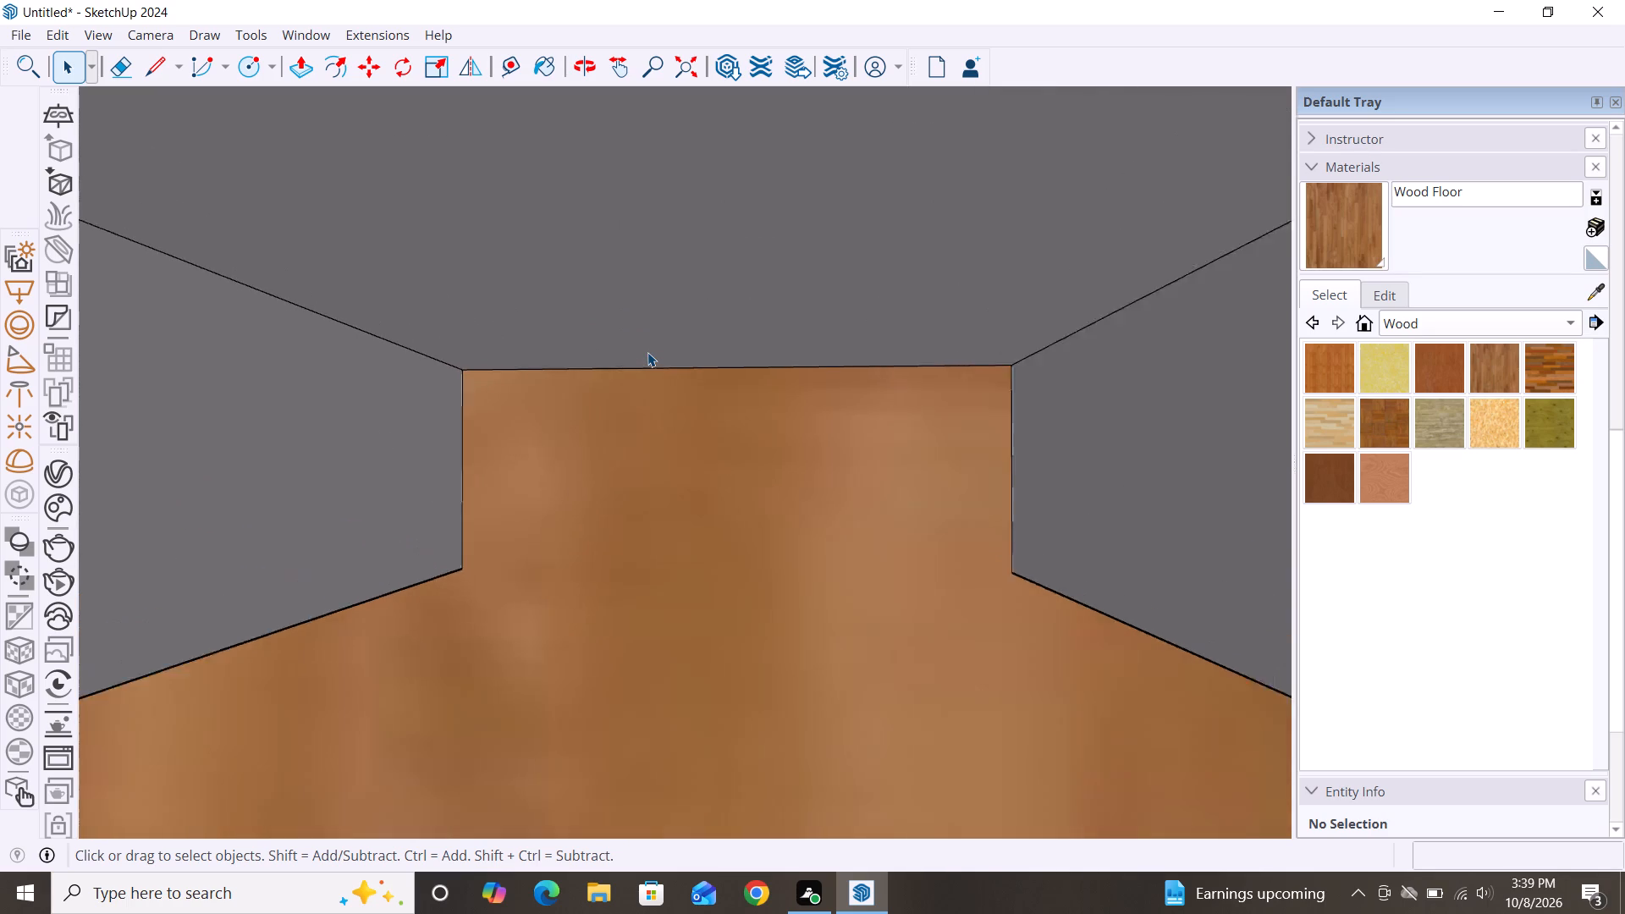
pyautogui.scroll(5, 647, 352)
pyautogui.scroll(-17, 650, 352)
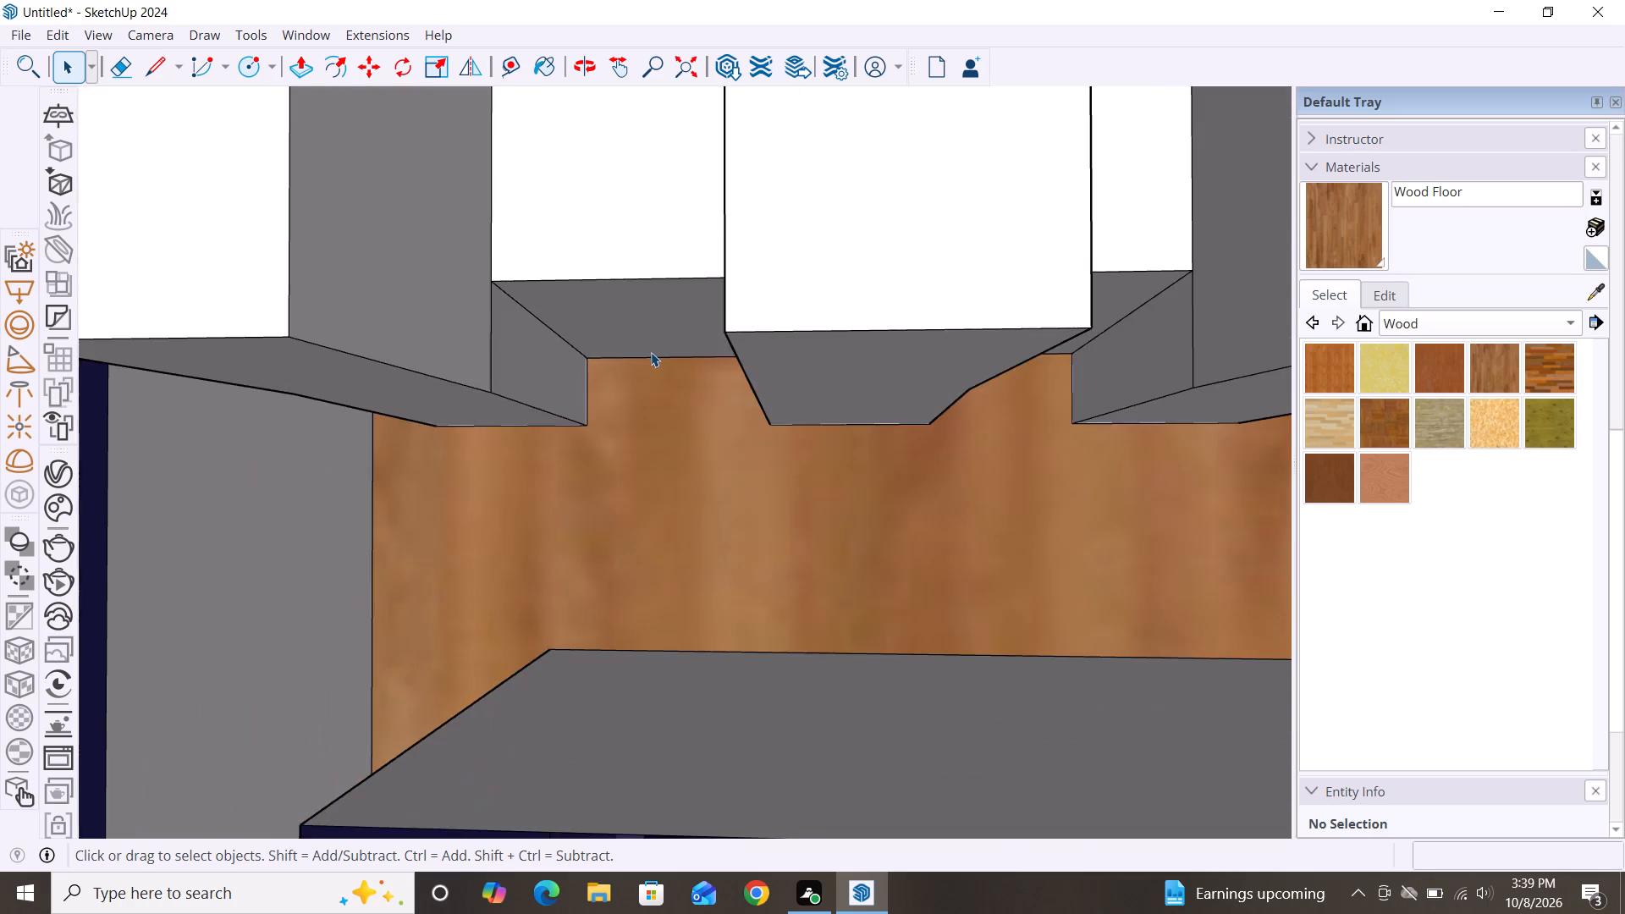
pyautogui.scroll(-9, 651, 352)
pyautogui.scroll(-7, 563, 327)
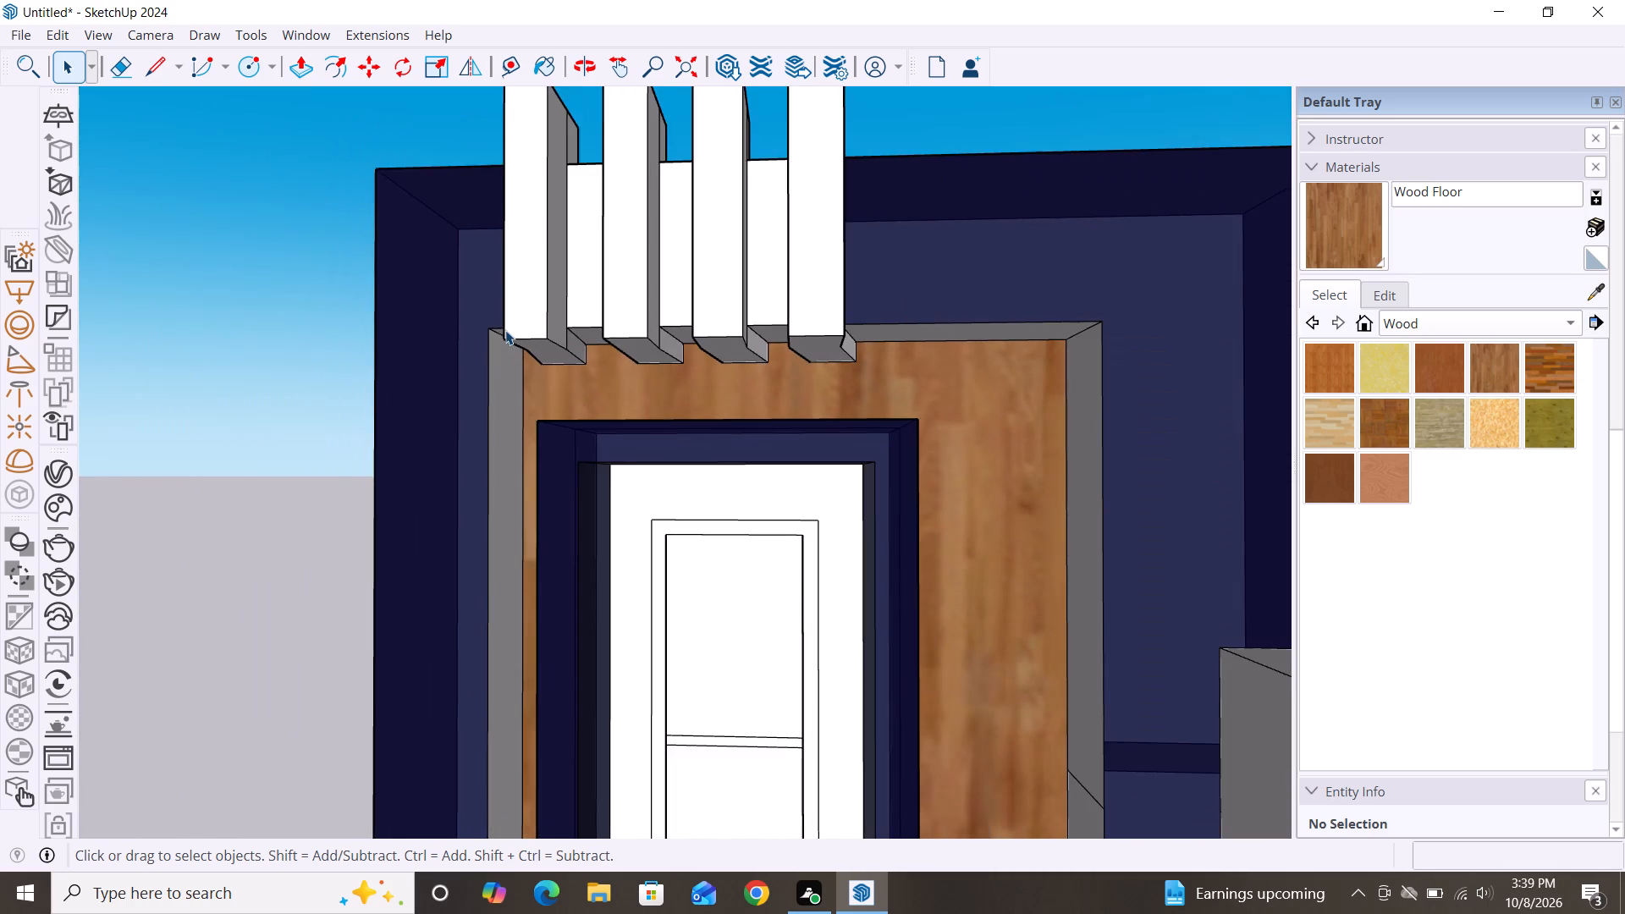
pyautogui.scroll(-3, 505, 330)
pyautogui.scroll(-5, 772, 182)
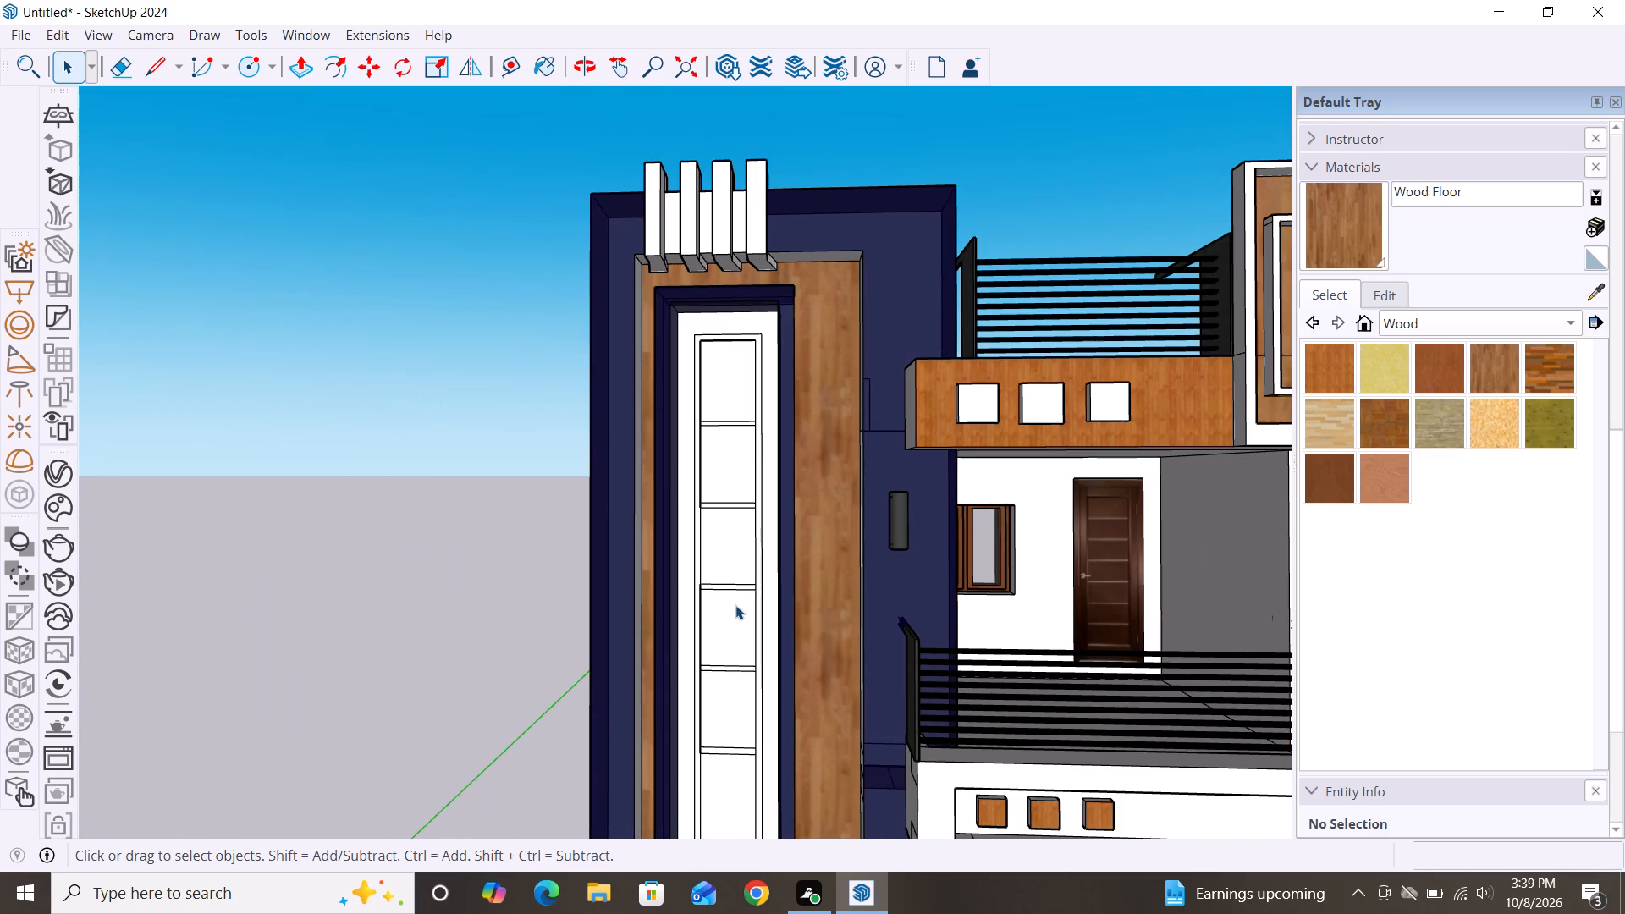
pyautogui.moveTo(735, 605); pyautogui.dragTo(769, 575, button='middle')
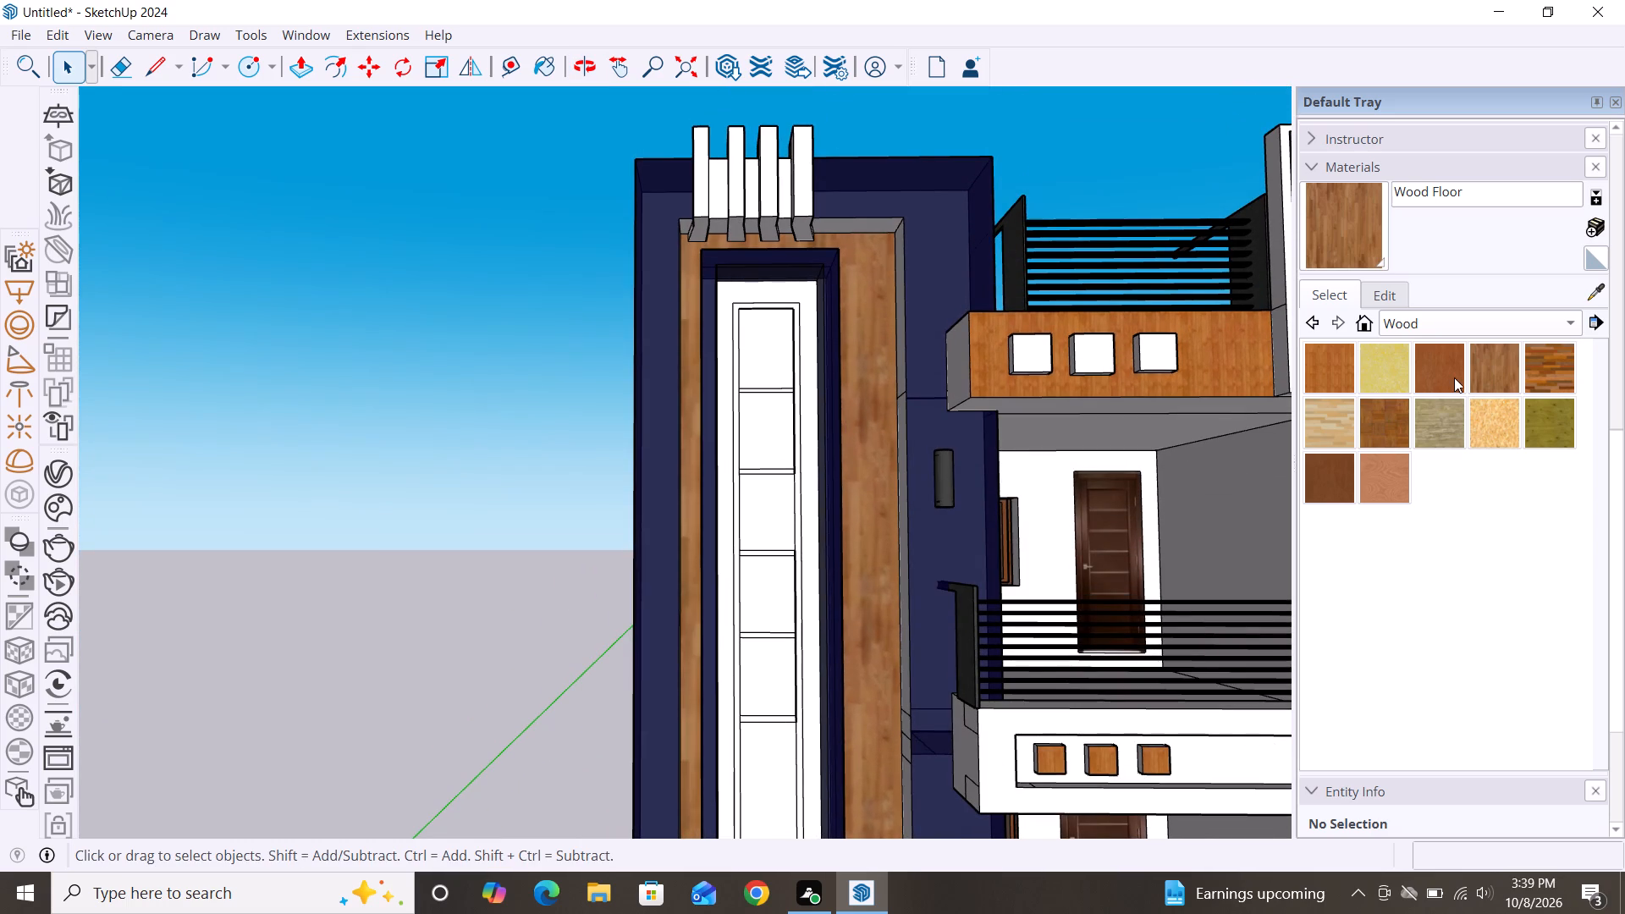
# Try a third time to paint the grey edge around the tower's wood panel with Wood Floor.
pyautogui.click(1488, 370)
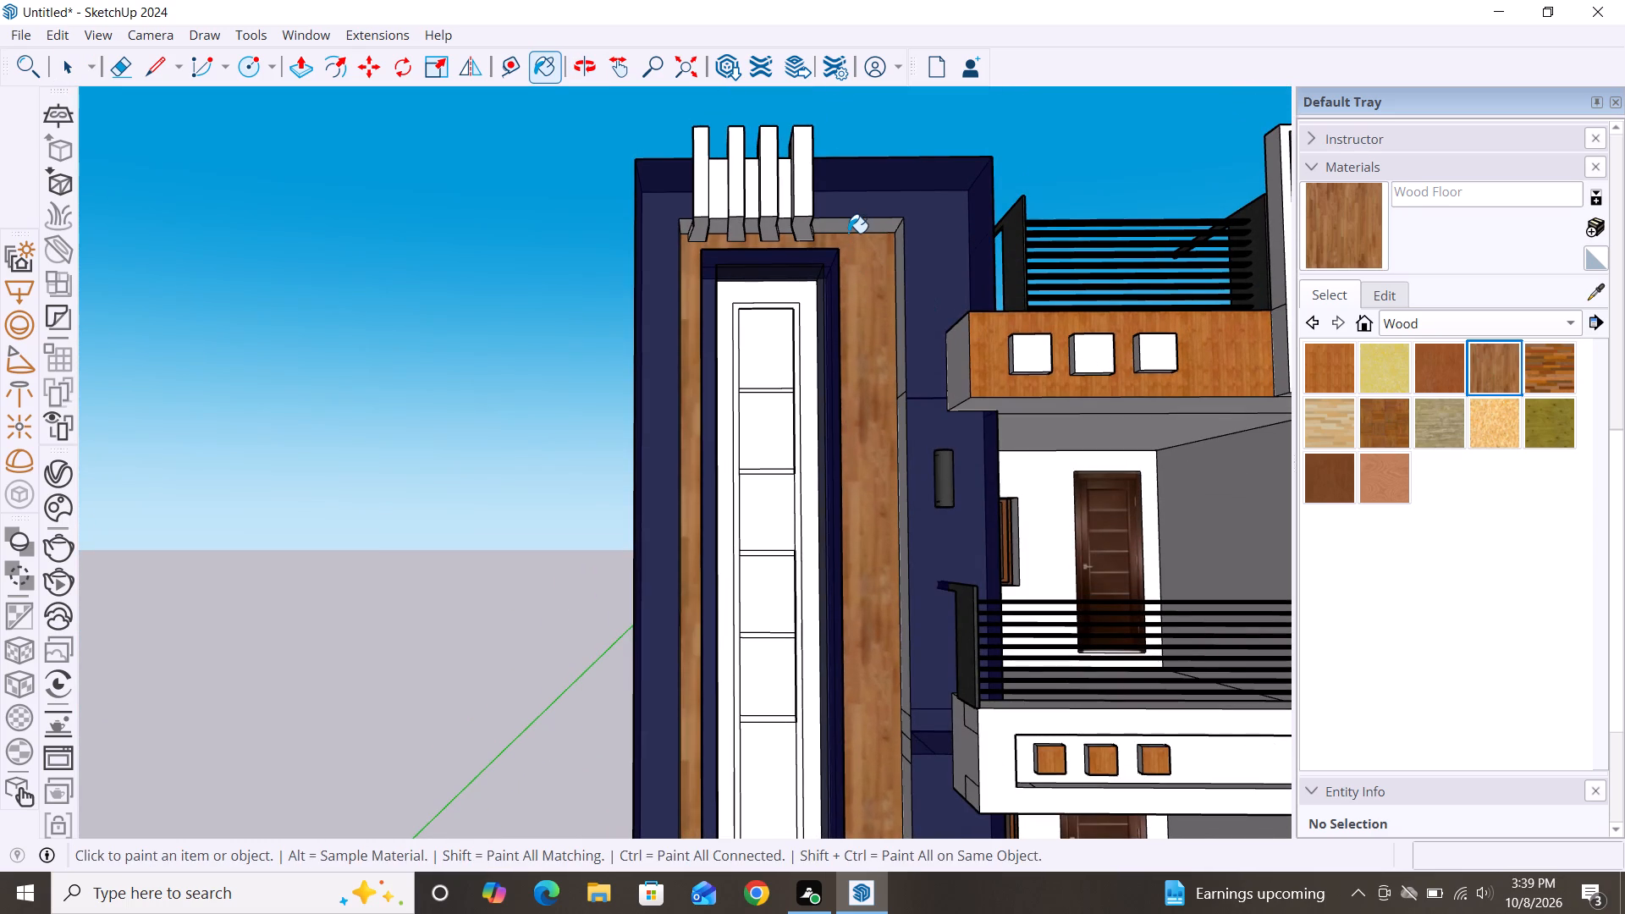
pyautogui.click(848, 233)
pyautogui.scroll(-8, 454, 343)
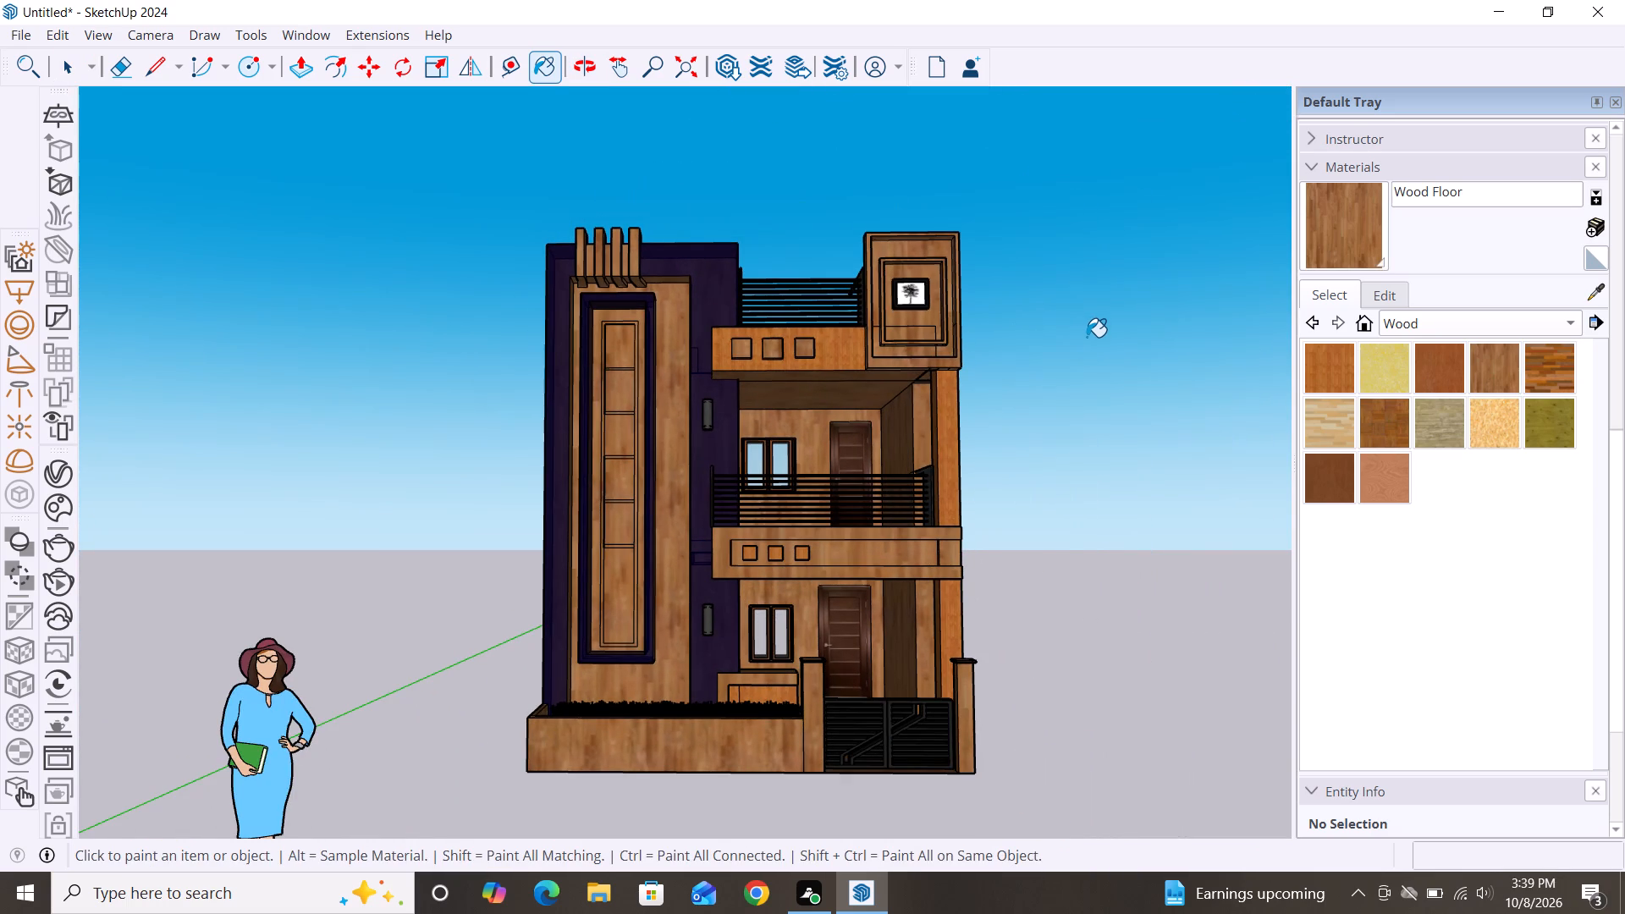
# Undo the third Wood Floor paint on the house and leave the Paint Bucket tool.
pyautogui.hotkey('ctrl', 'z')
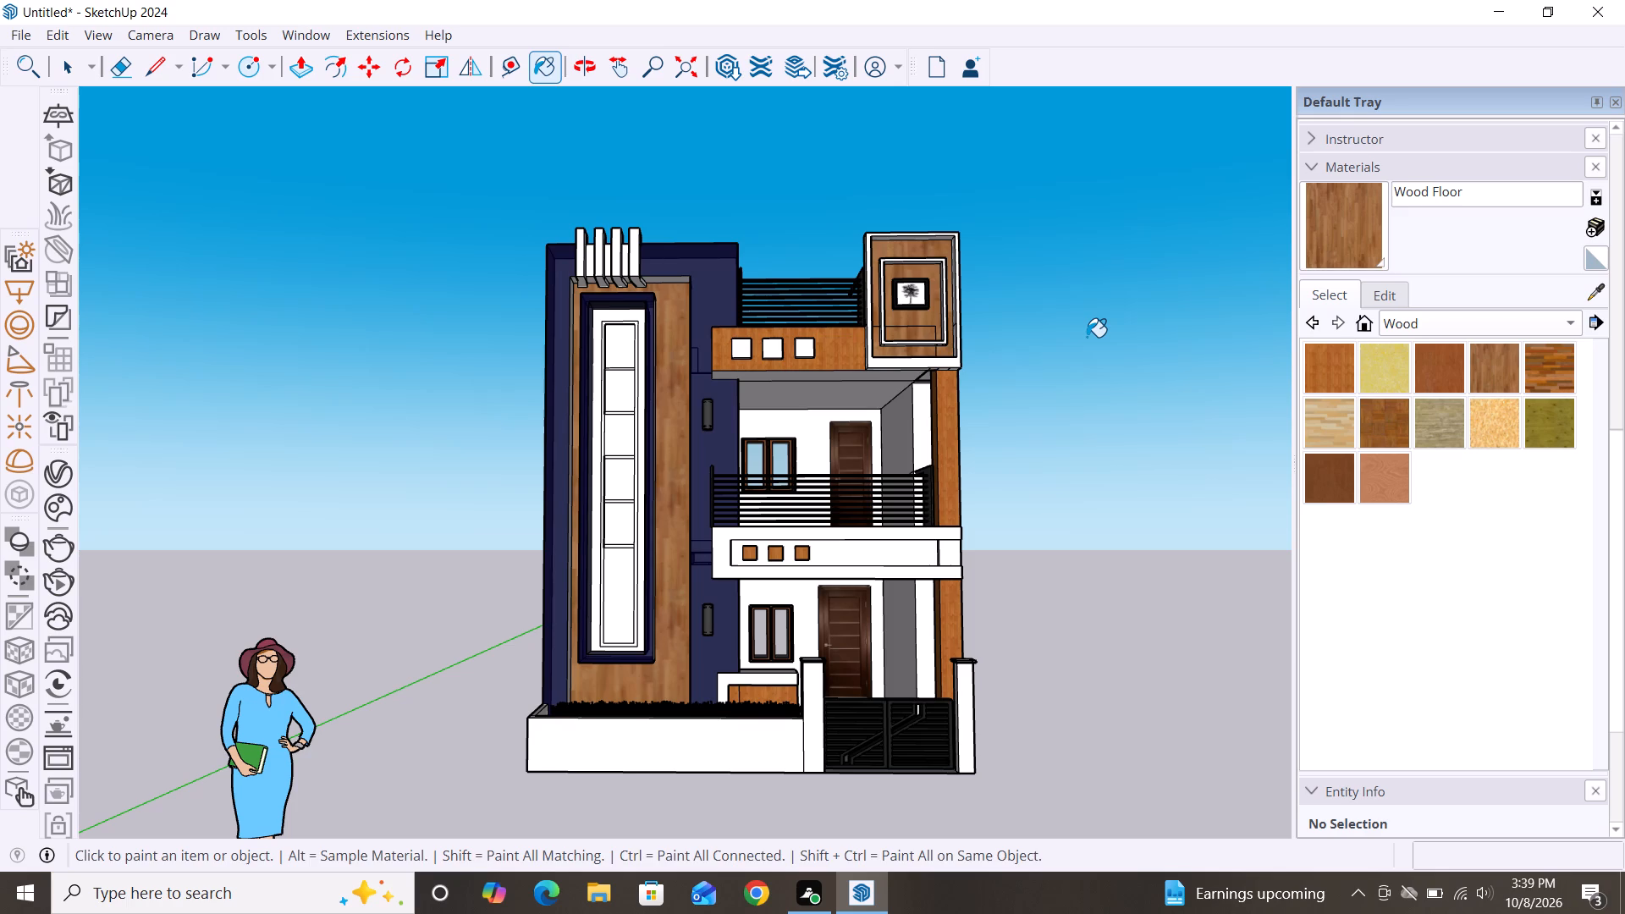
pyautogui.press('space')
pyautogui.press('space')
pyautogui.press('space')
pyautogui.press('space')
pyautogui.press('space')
# Review the whole house from a distance together with the scale figures and the model axes.
pyautogui.scroll(-4, 876, 383)
pyautogui.scroll(-3, 839, 319)
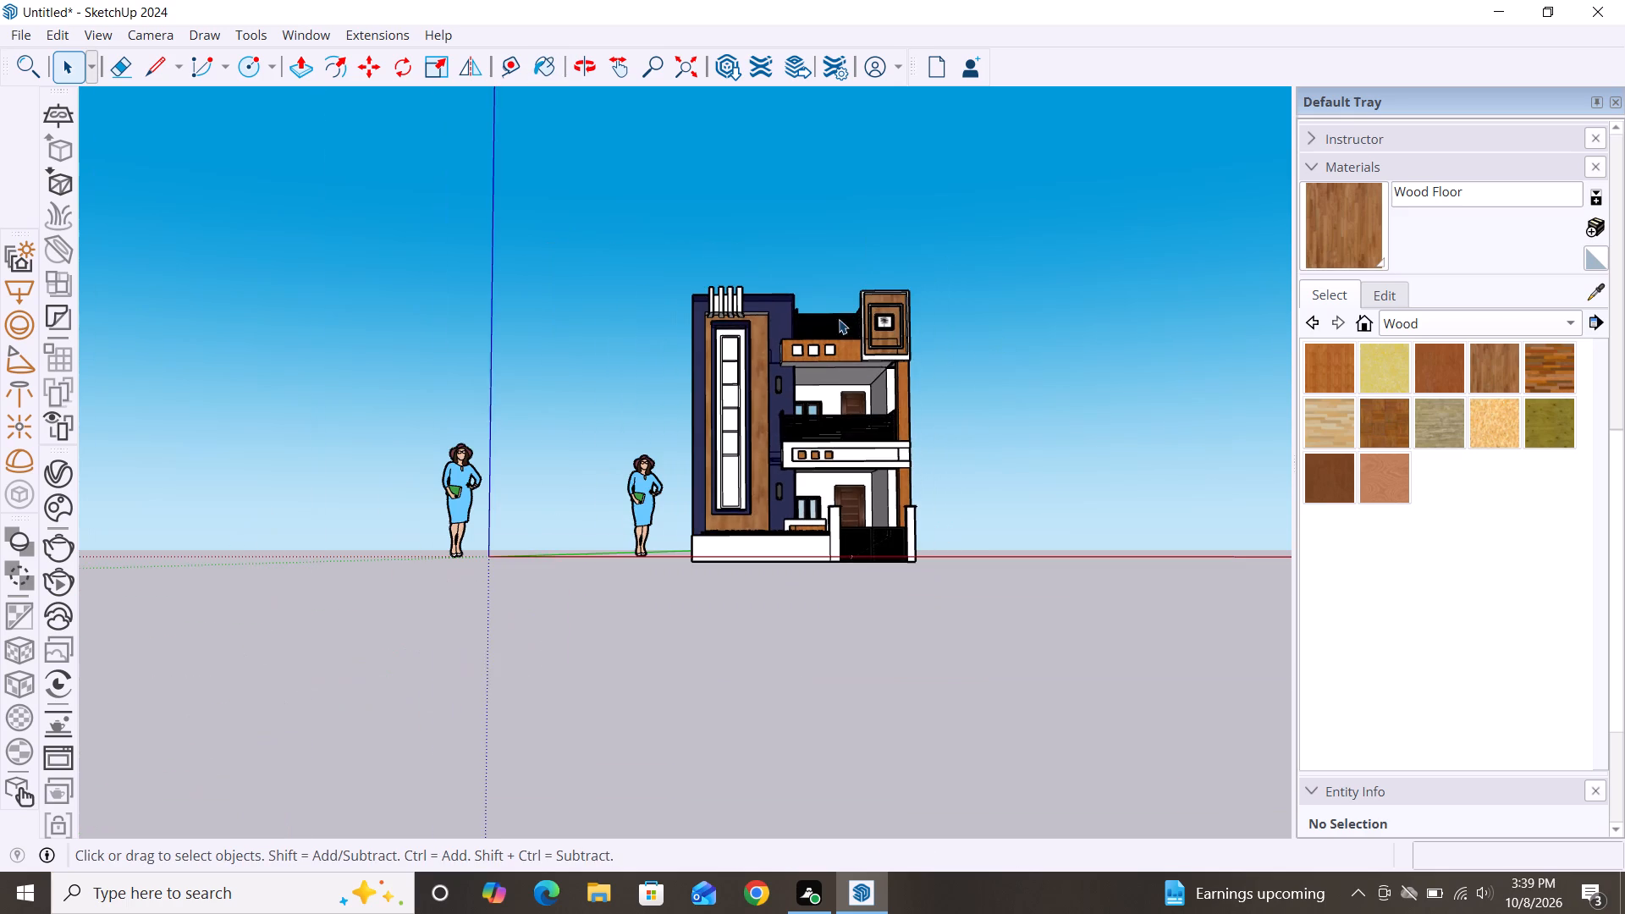
pyautogui.scroll(-1, 840, 377)
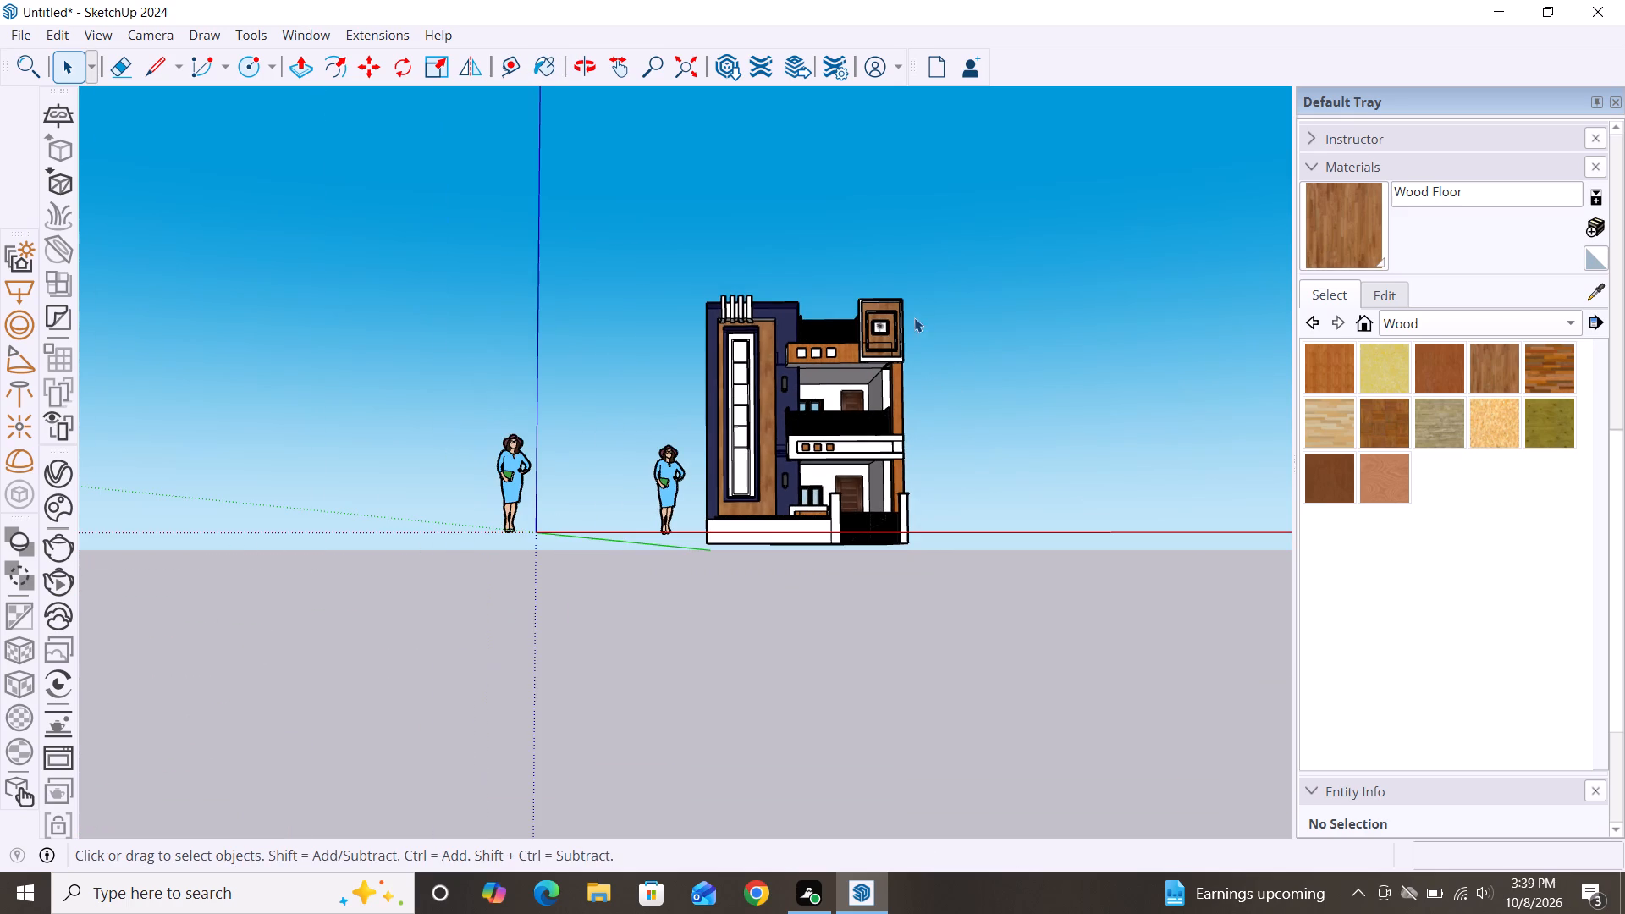
pyautogui.moveTo(731, 607); pyautogui.dragTo(757, 692, button='middle')
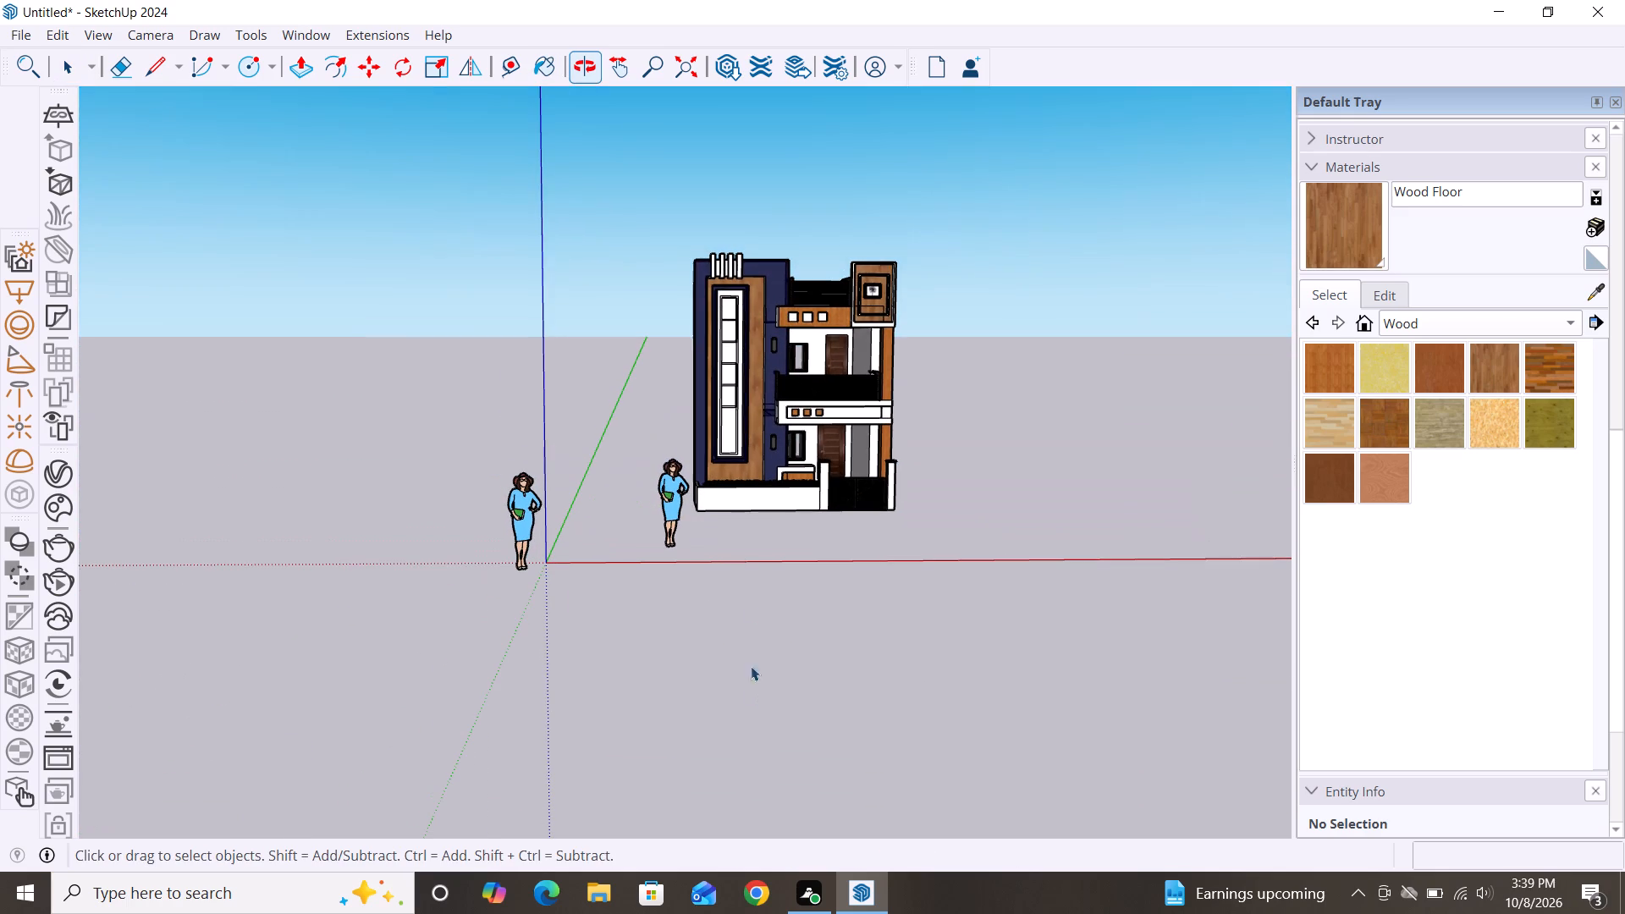
pyautogui.scroll(5, 536, 515)
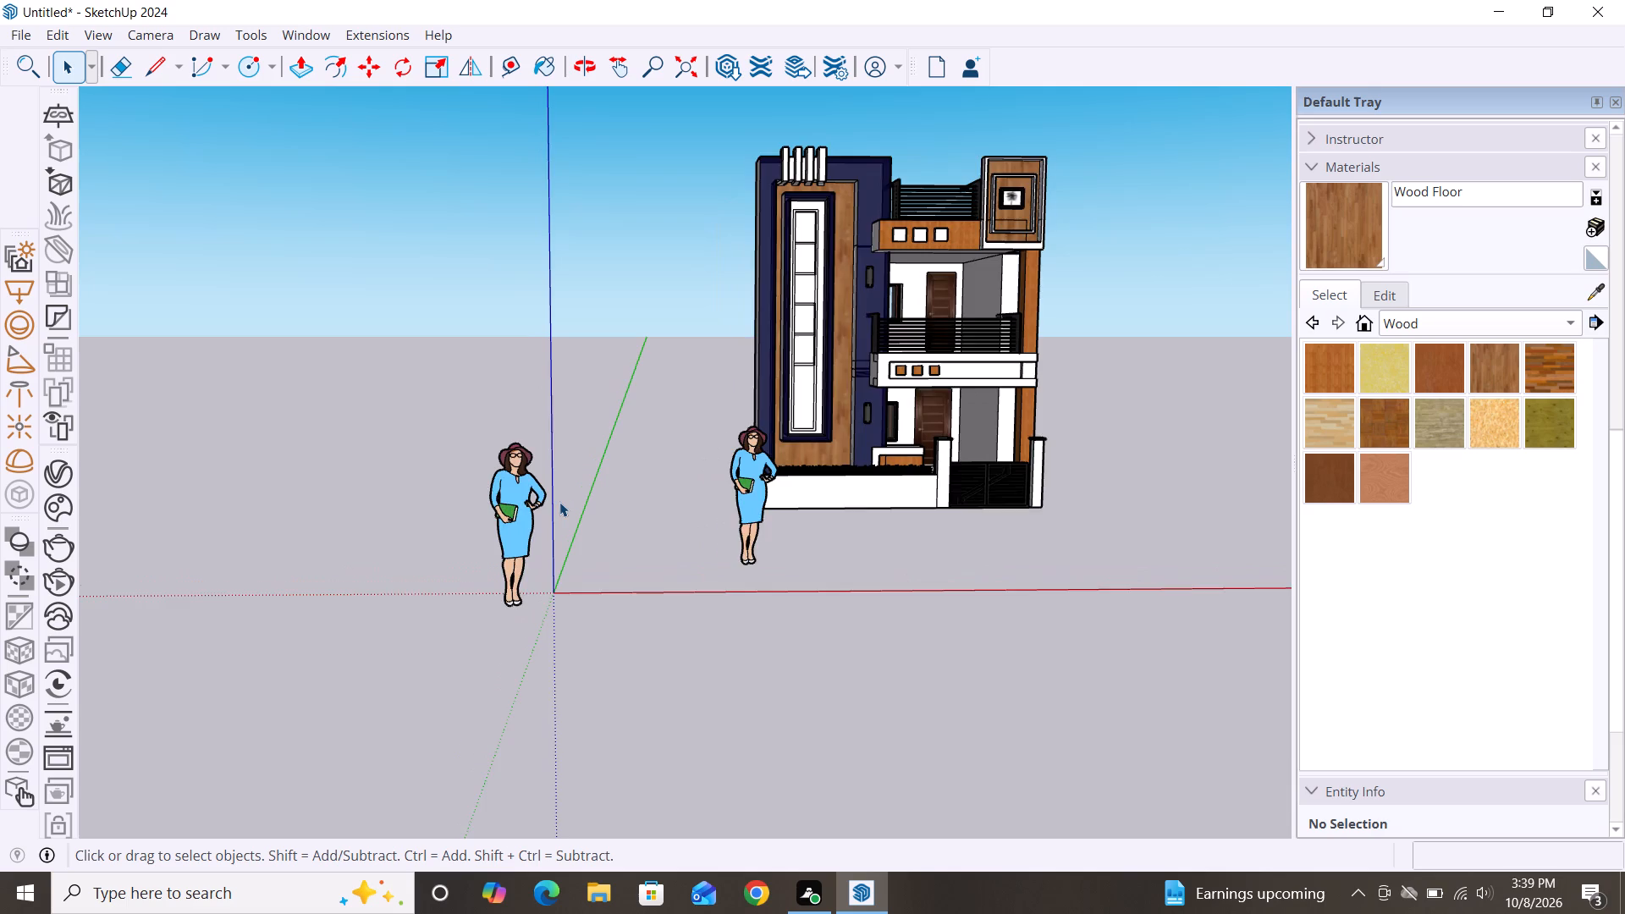
pyautogui.scroll(-3, 559, 502)
pyautogui.scroll(-2, 680, 470)
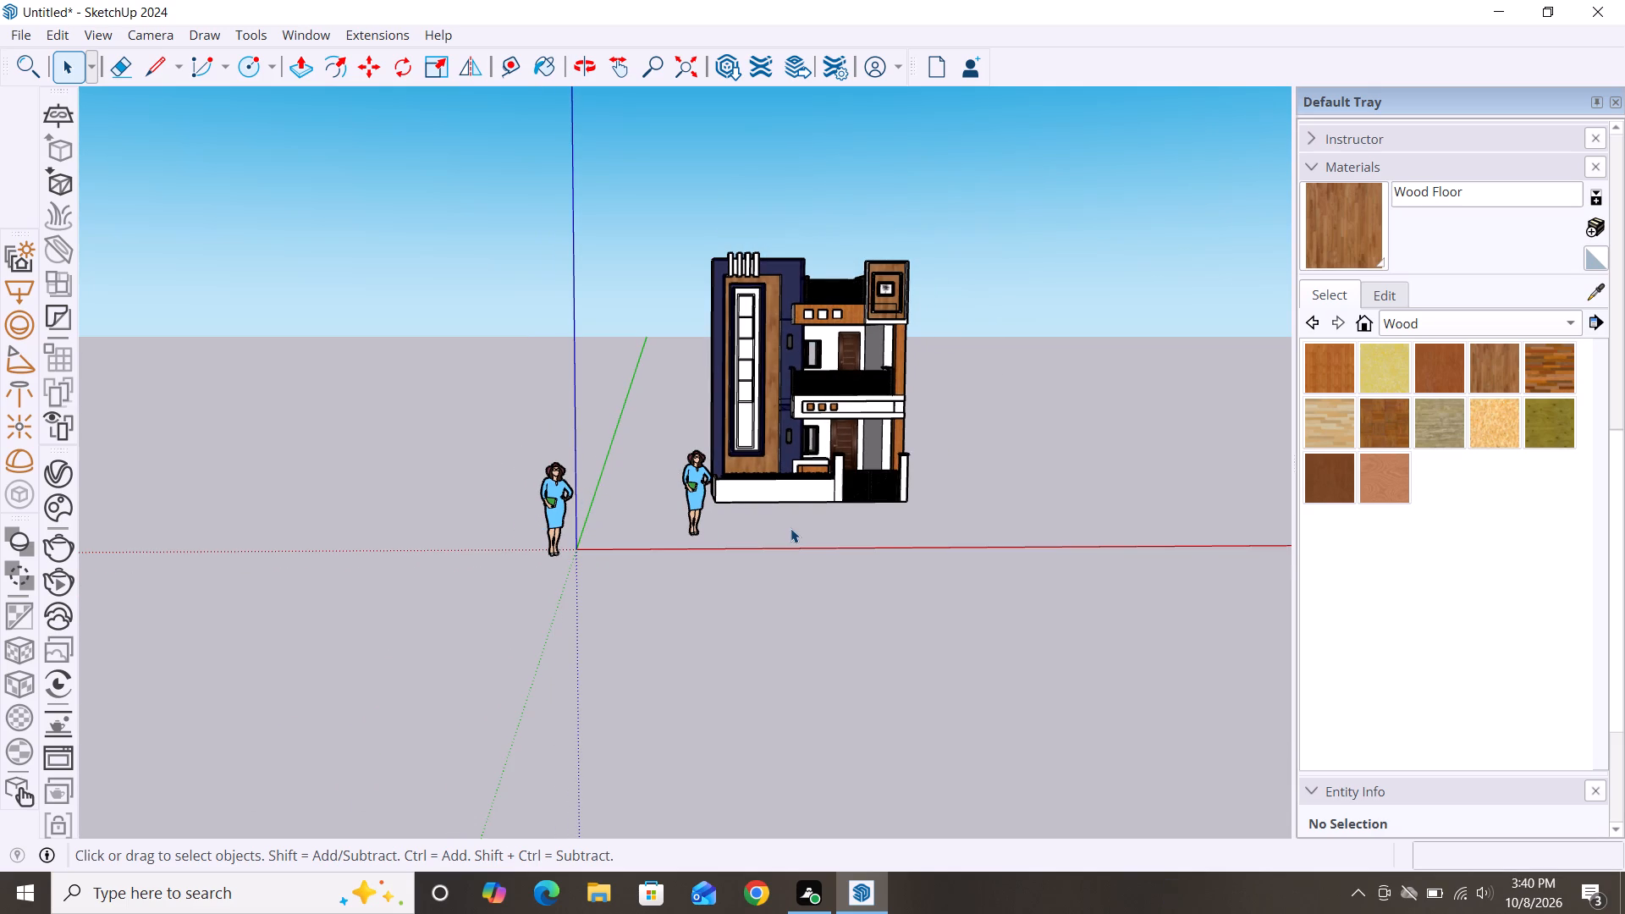
pyautogui.scroll(4, 778, 480)
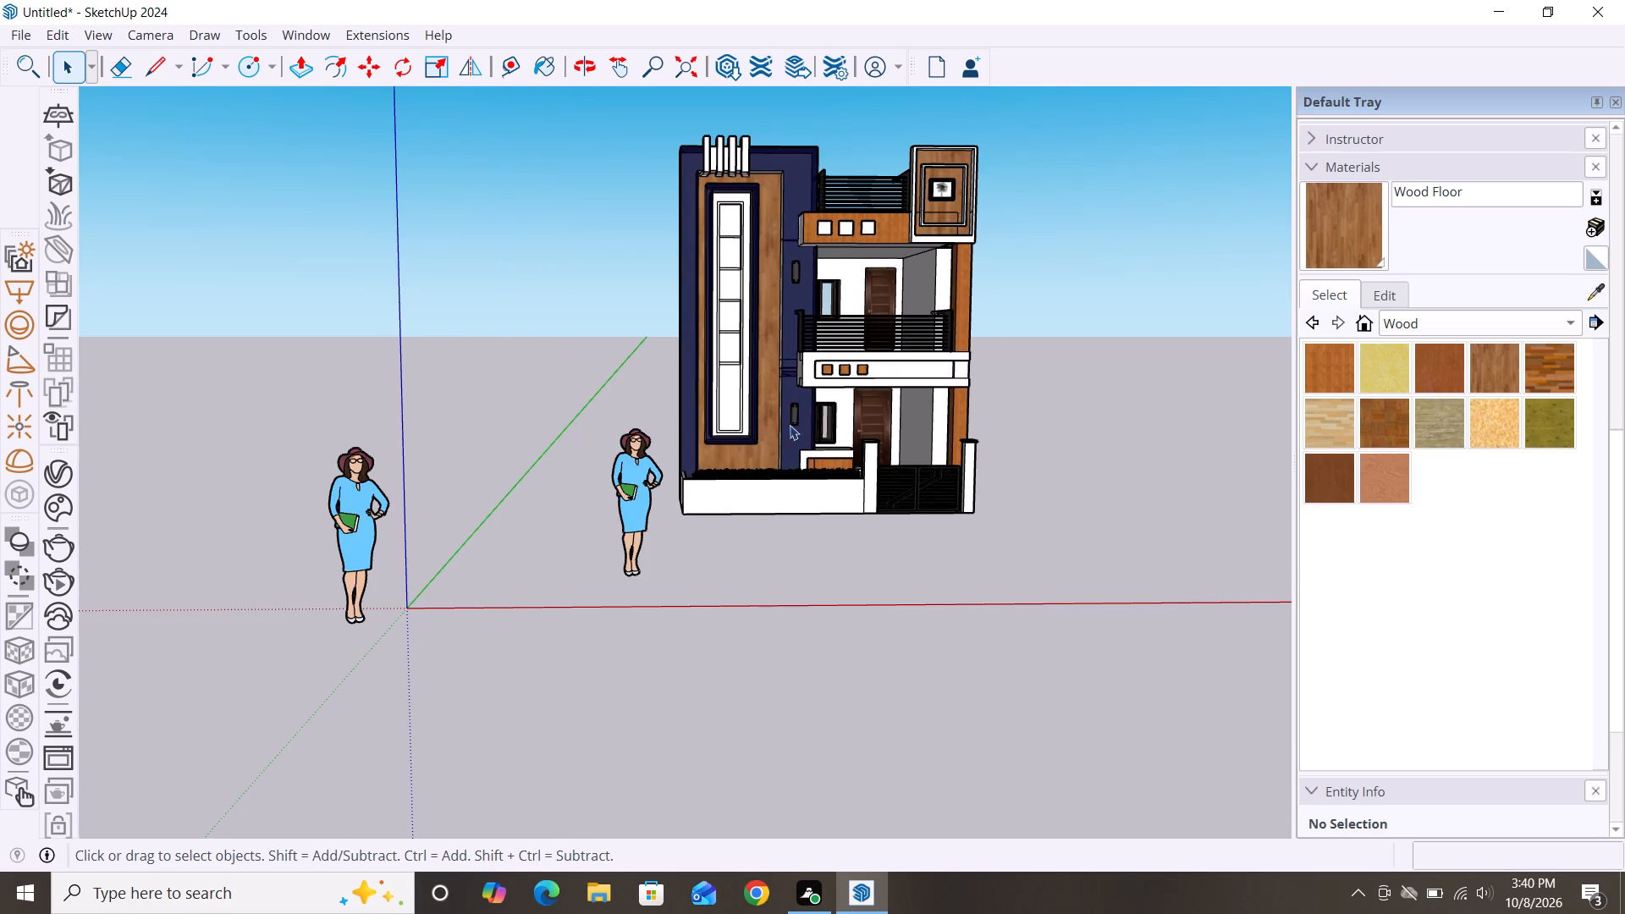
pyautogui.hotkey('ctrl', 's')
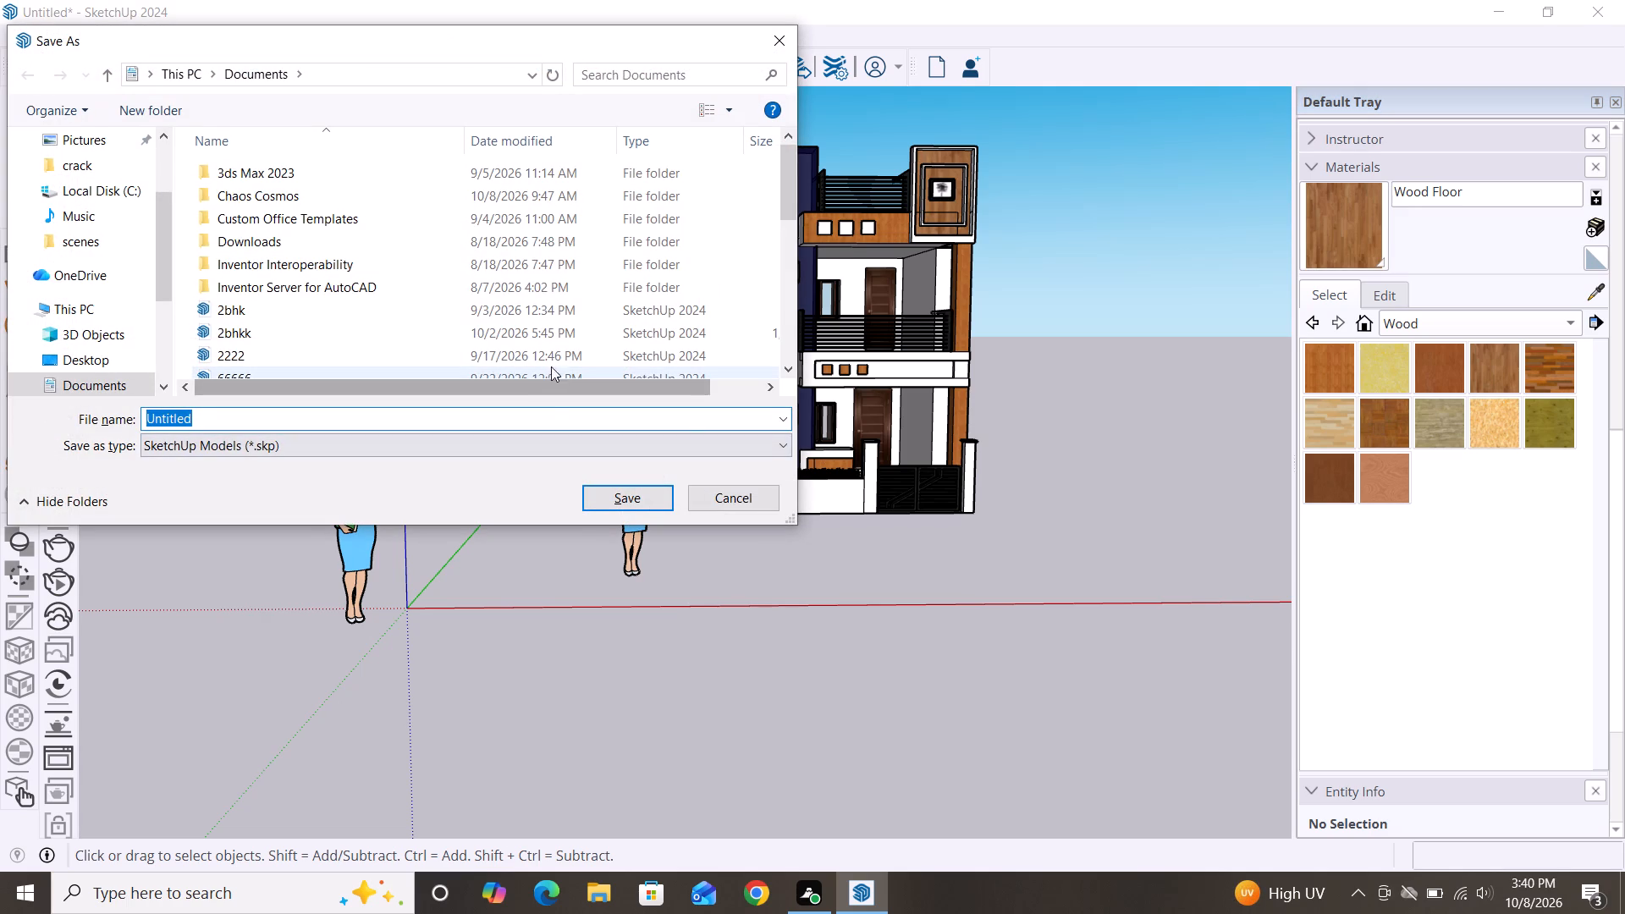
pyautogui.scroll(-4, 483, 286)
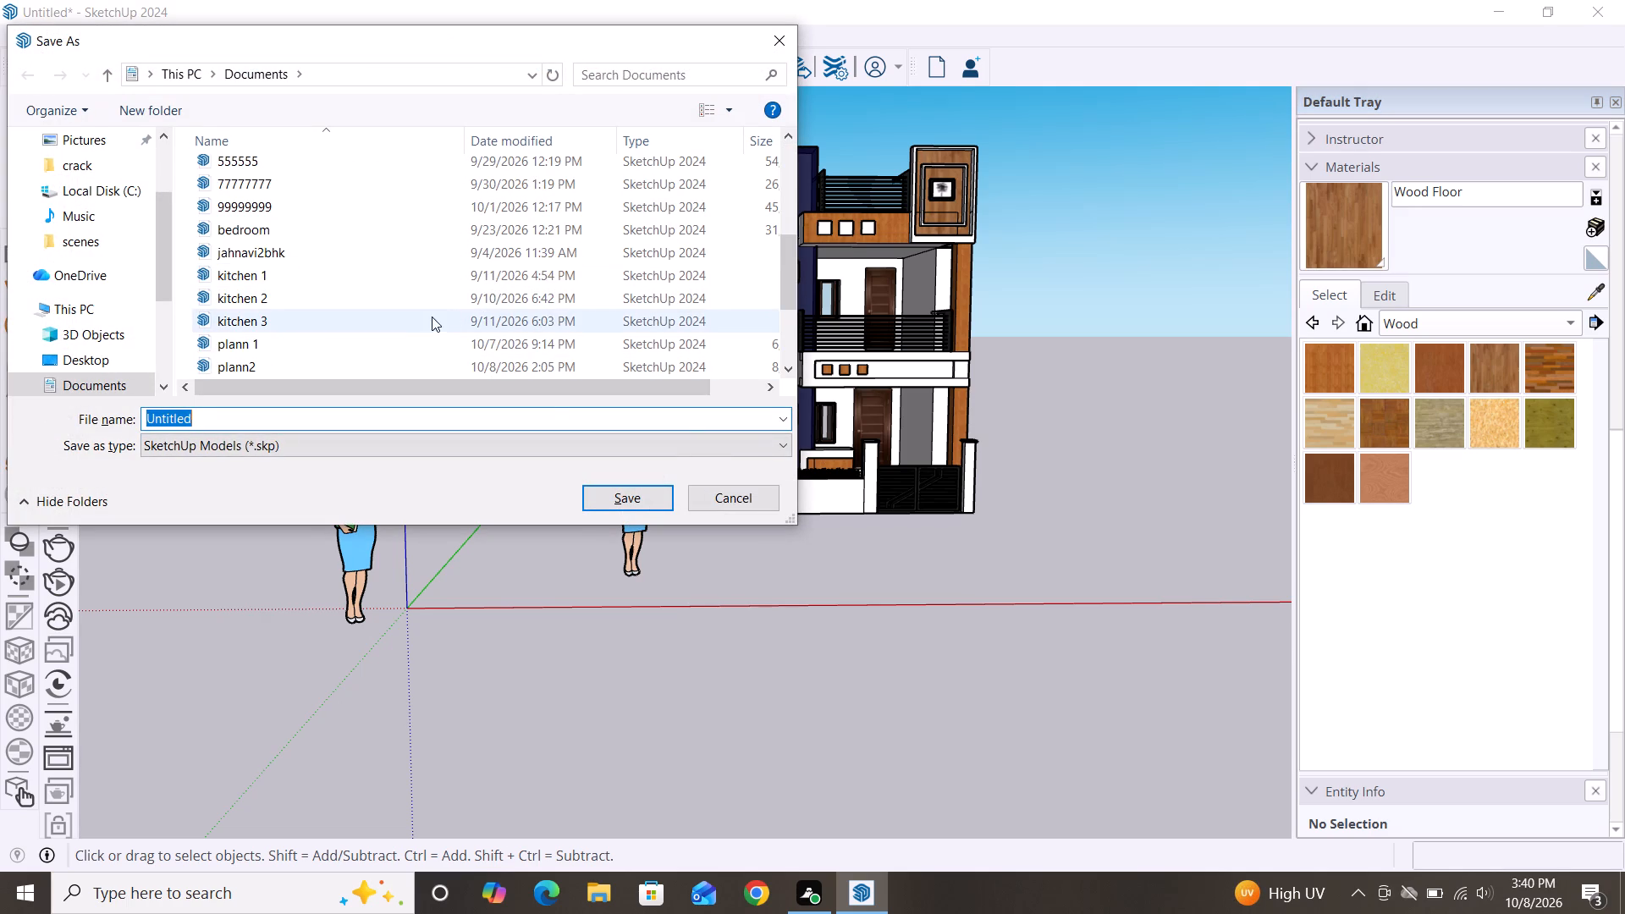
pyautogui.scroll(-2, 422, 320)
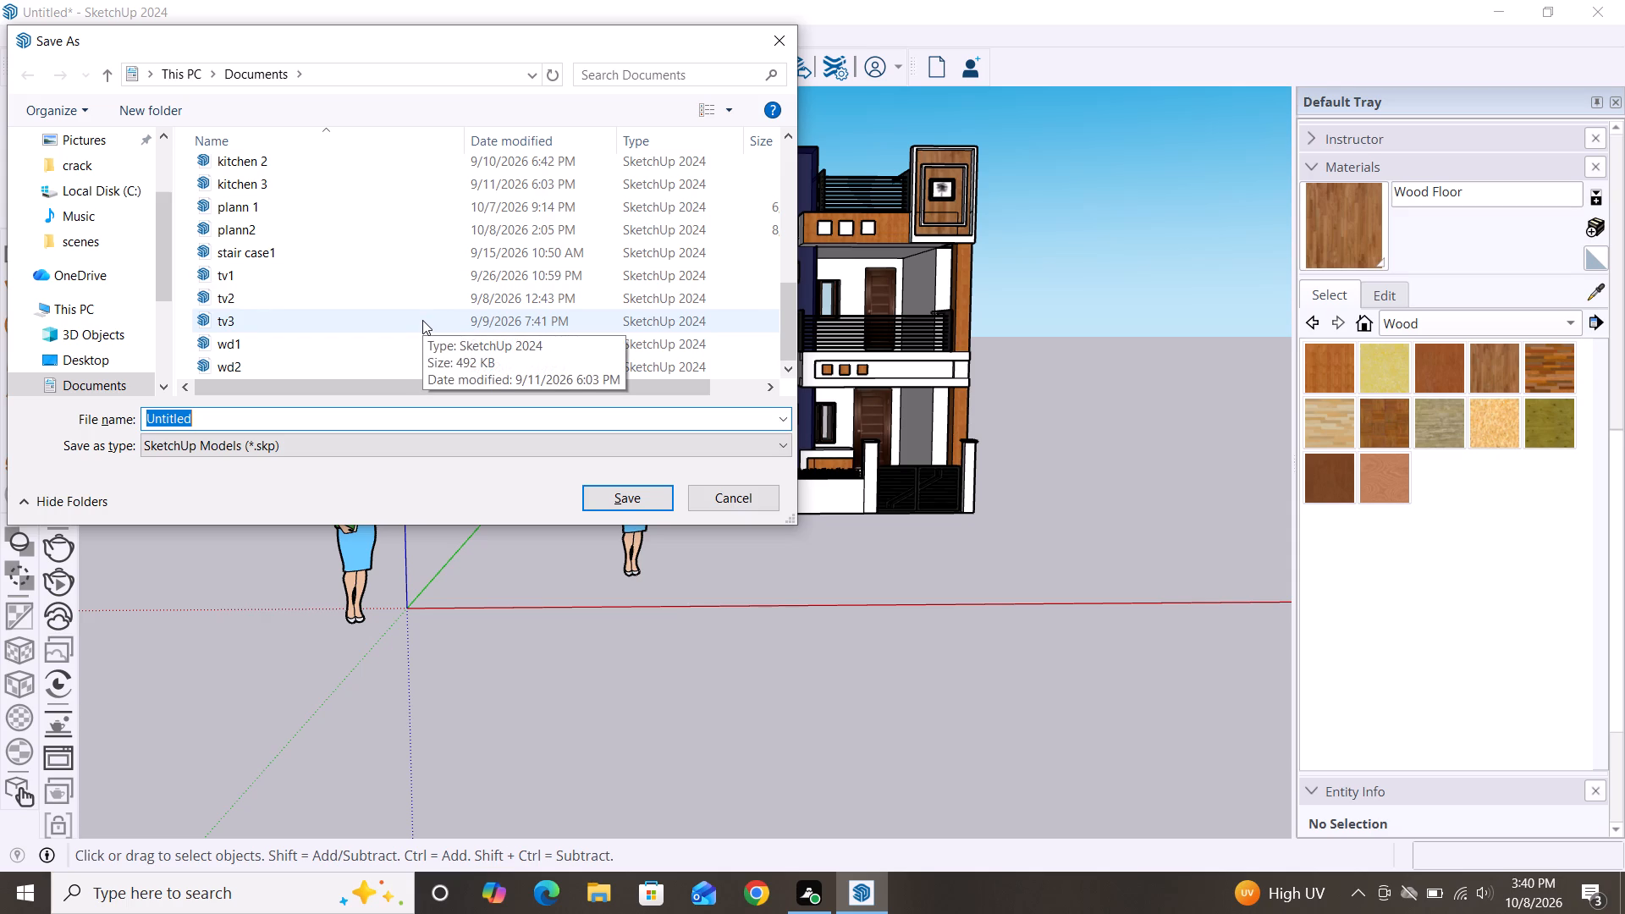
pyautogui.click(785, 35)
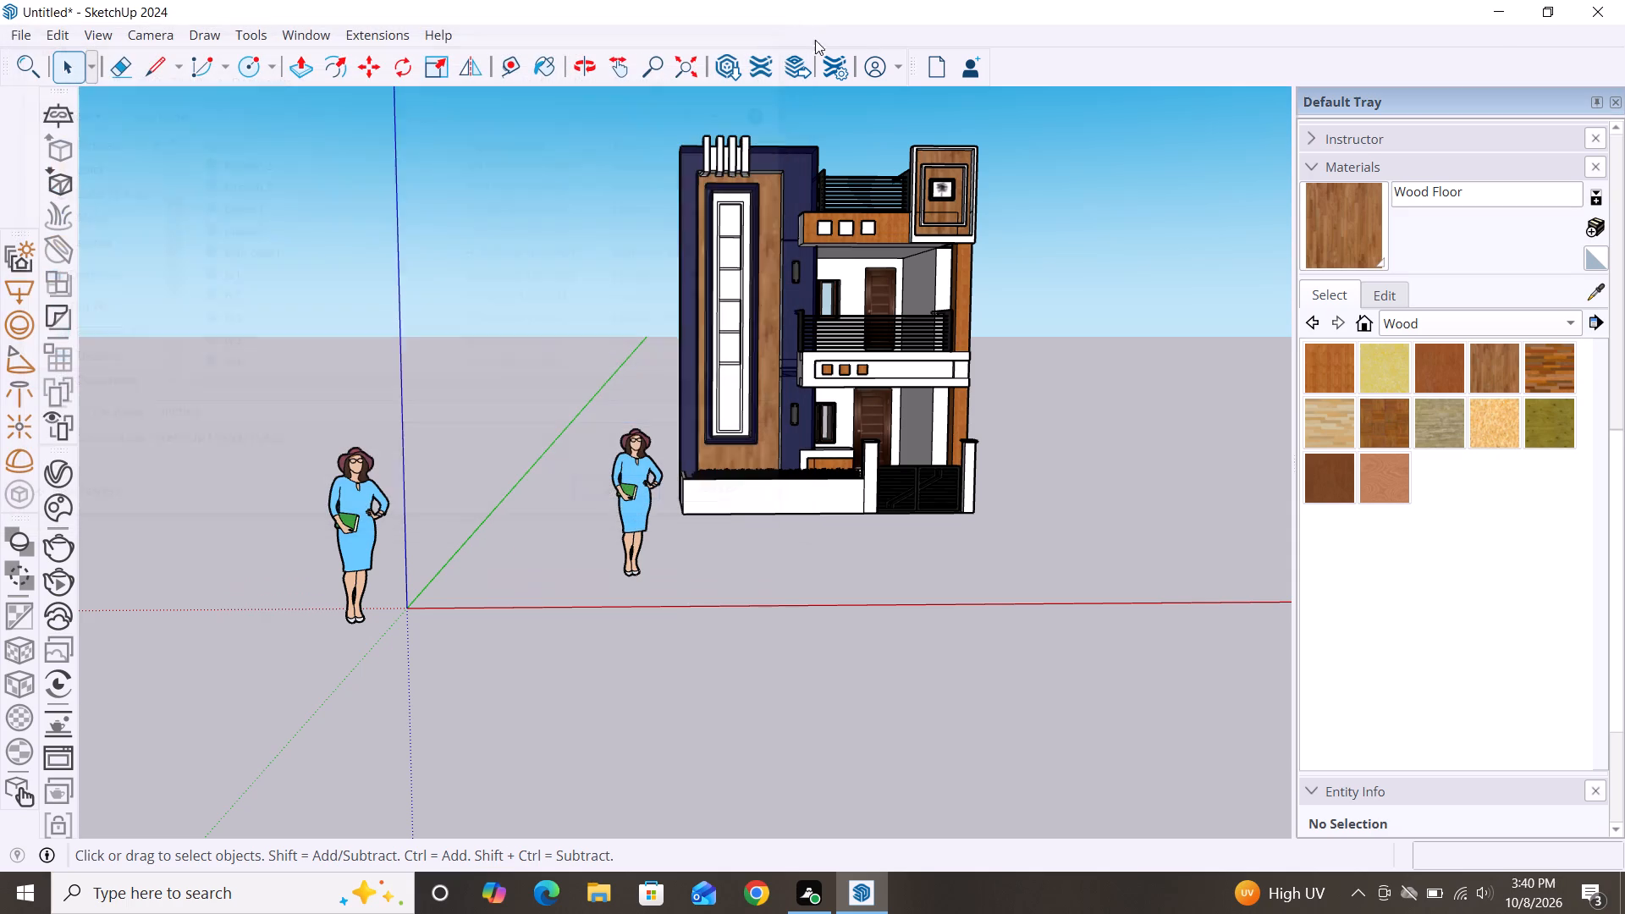
# Close the untitled SketchUp model.
pyautogui.click(1595, 6)
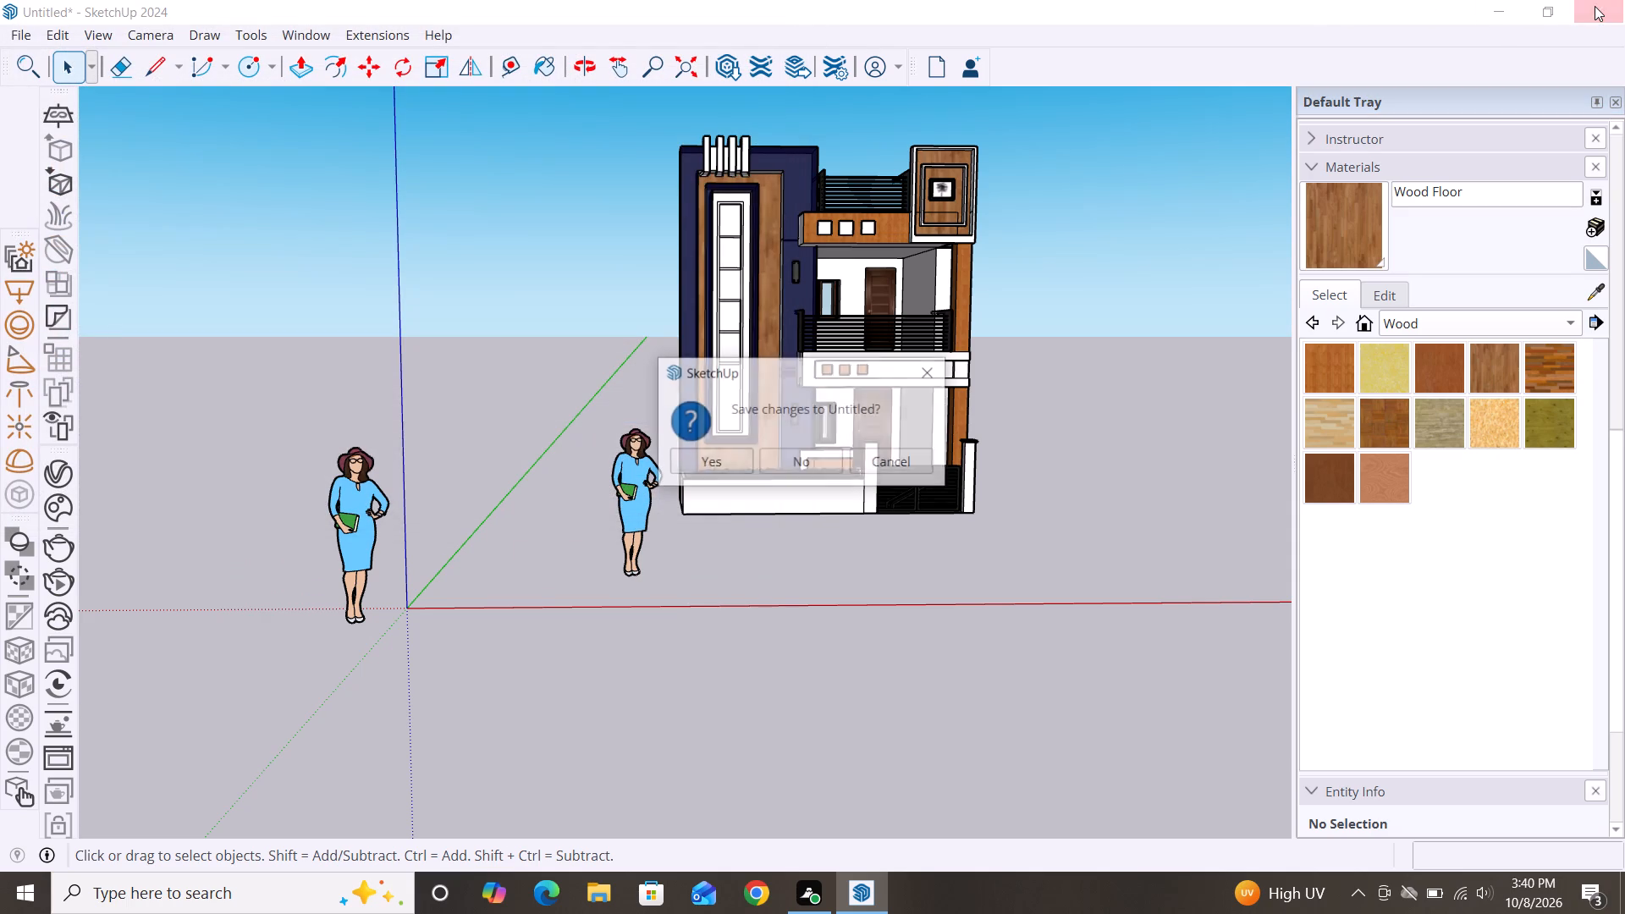
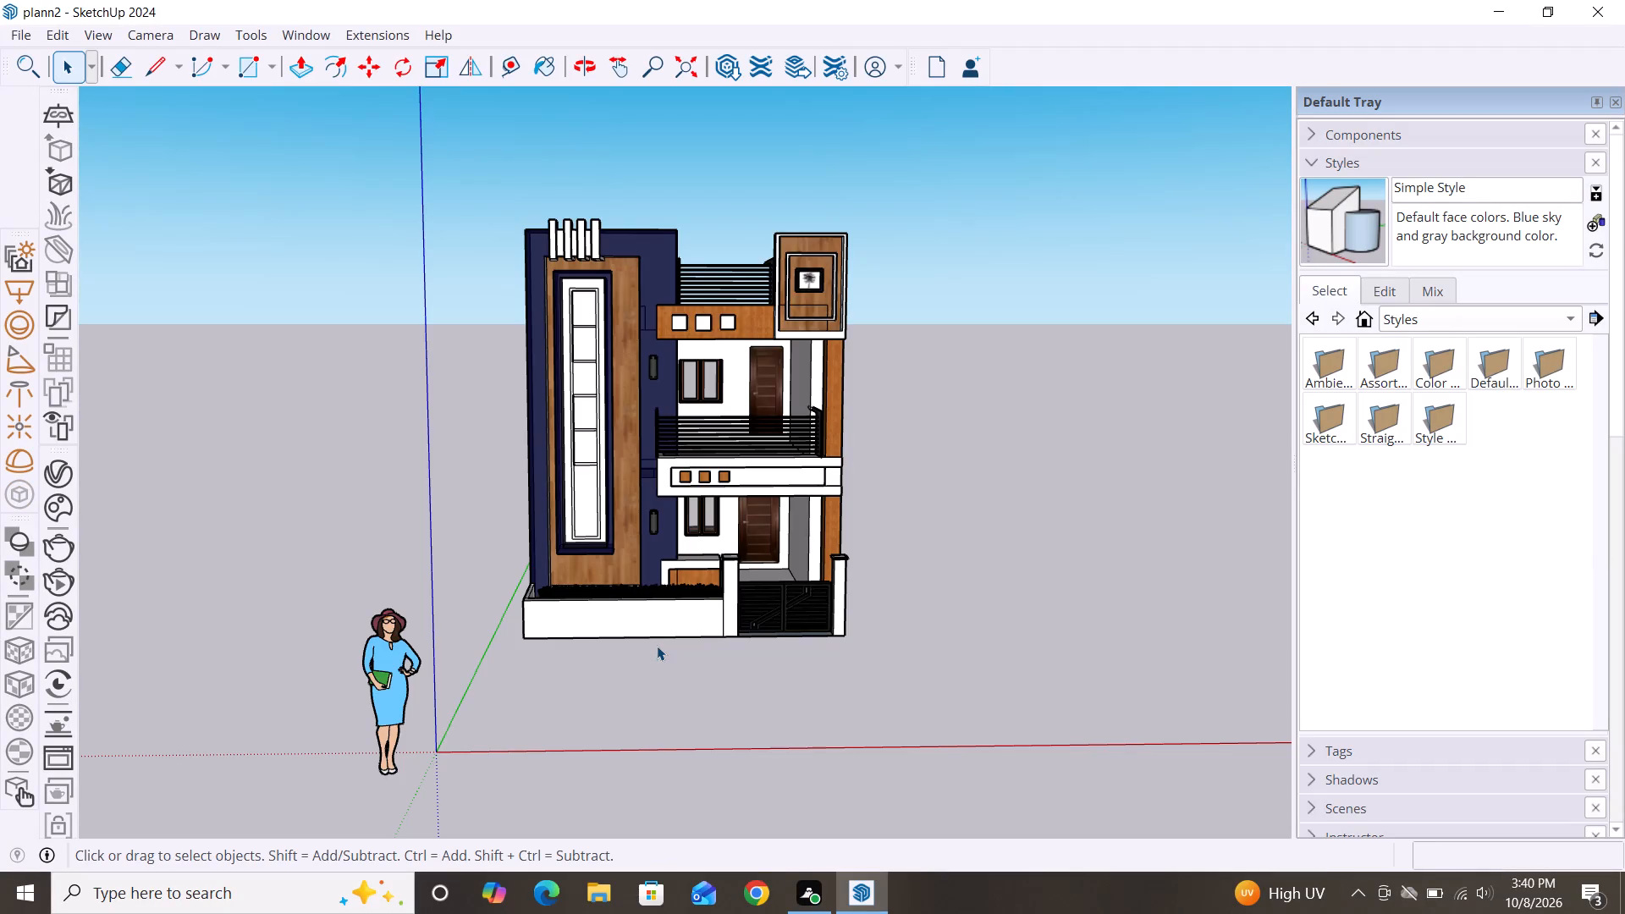
# Examine the facade of the plann2 house, from the boundary wall and balconies up to the tower's wood panel.
pyautogui.scroll(-3, 603, 421)
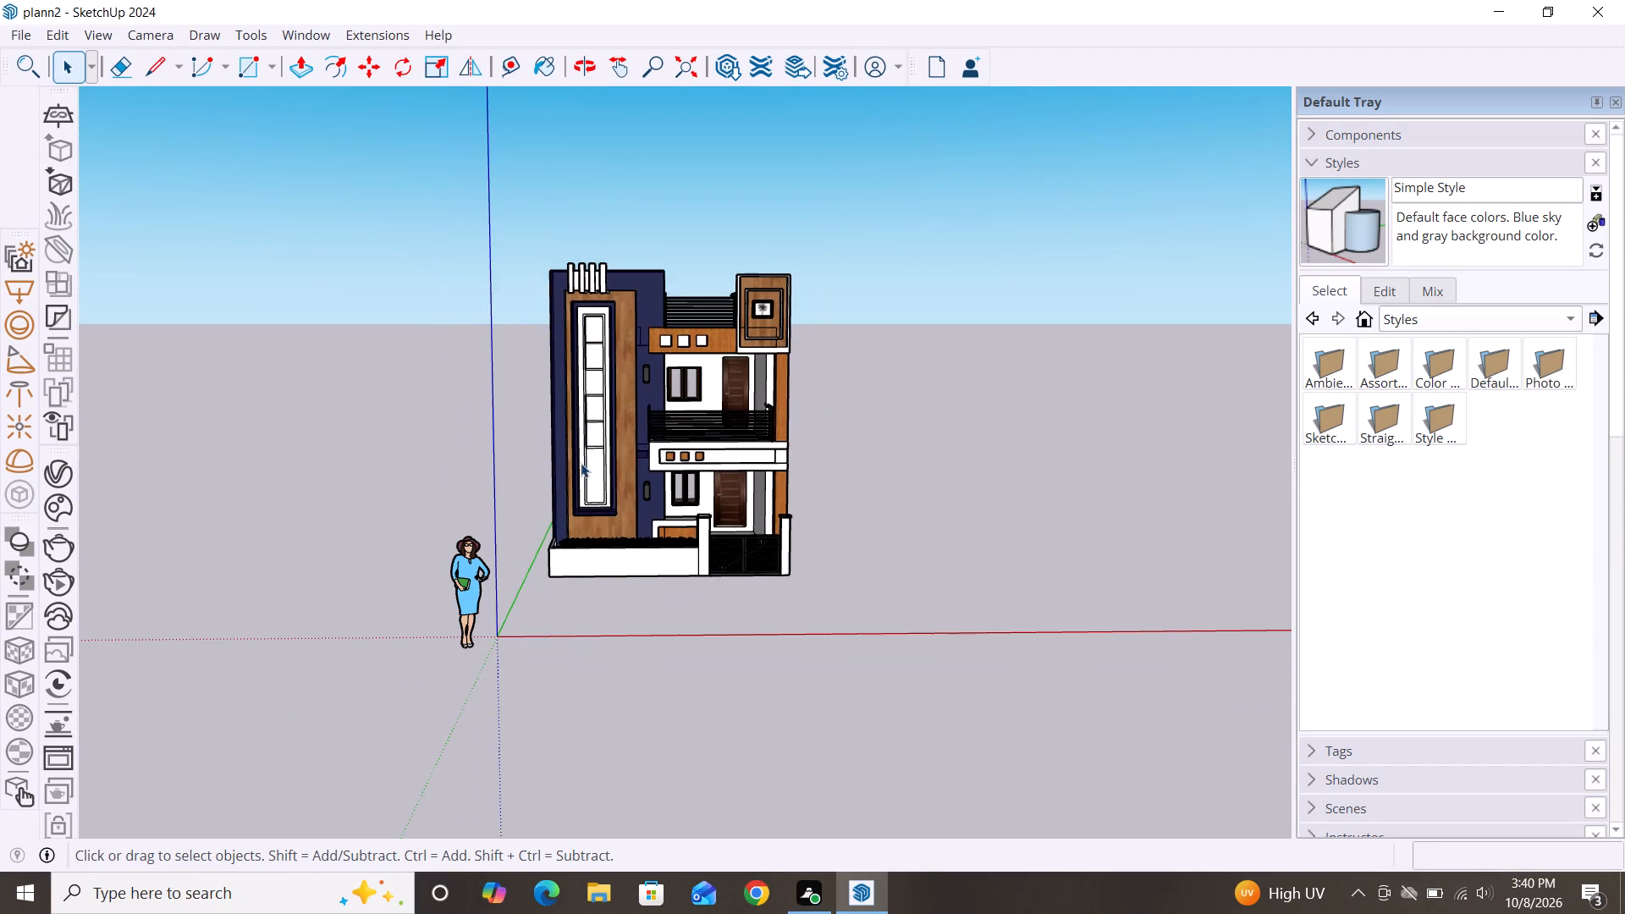
pyautogui.scroll(11, 574, 462)
pyautogui.scroll(-3, 580, 439)
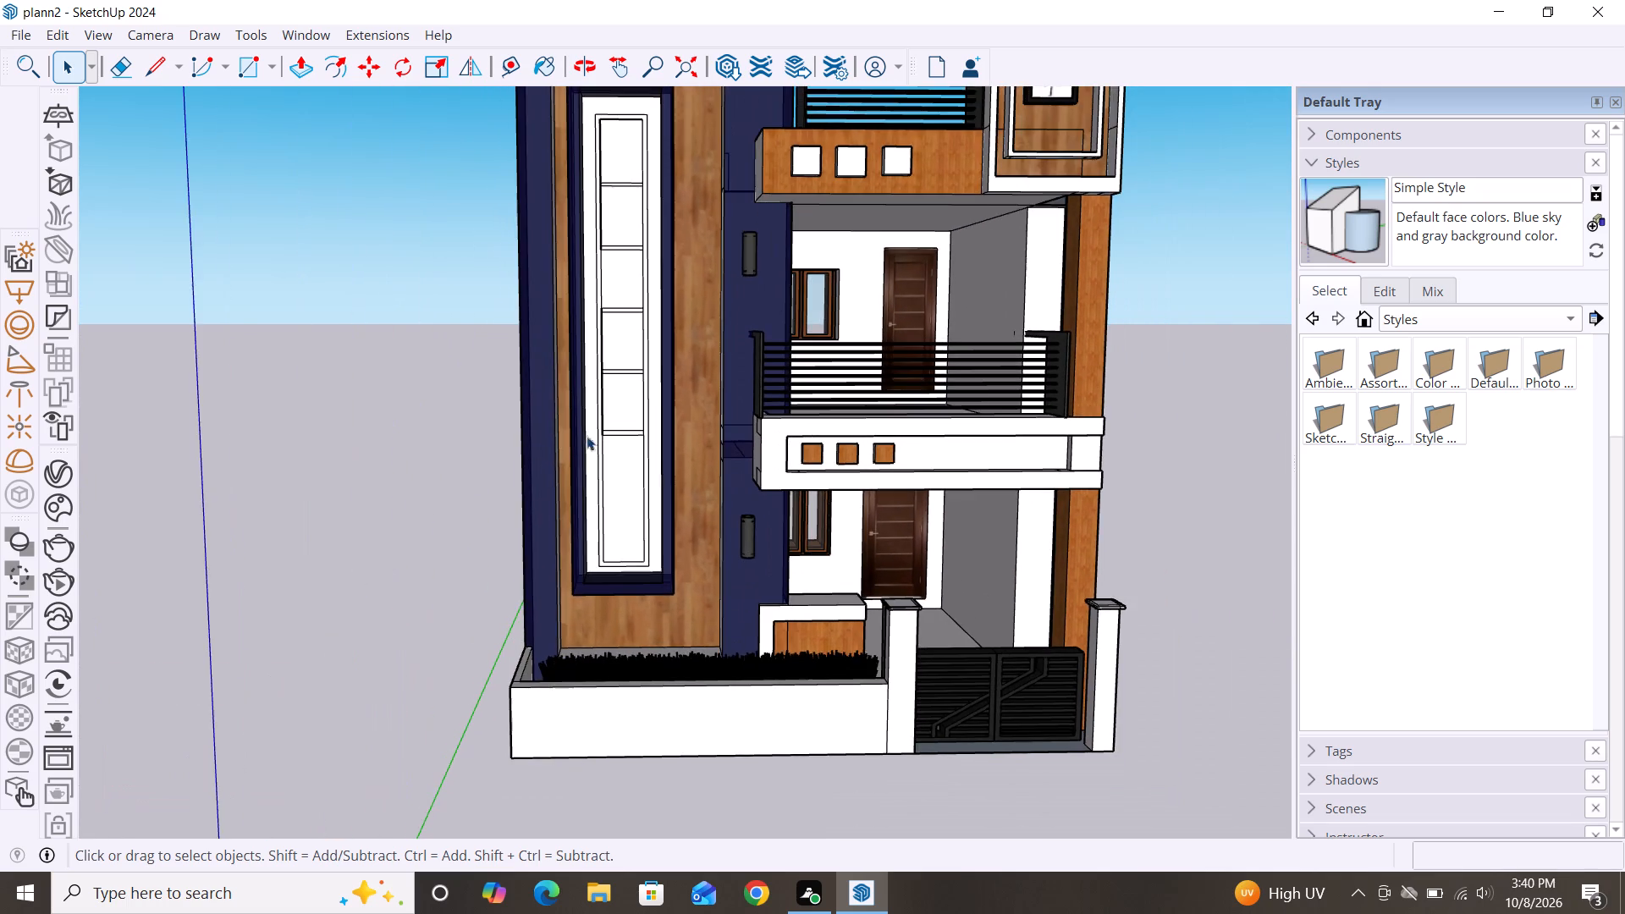
pyautogui.scroll(-3, 697, 368)
pyautogui.scroll(4, 658, 122)
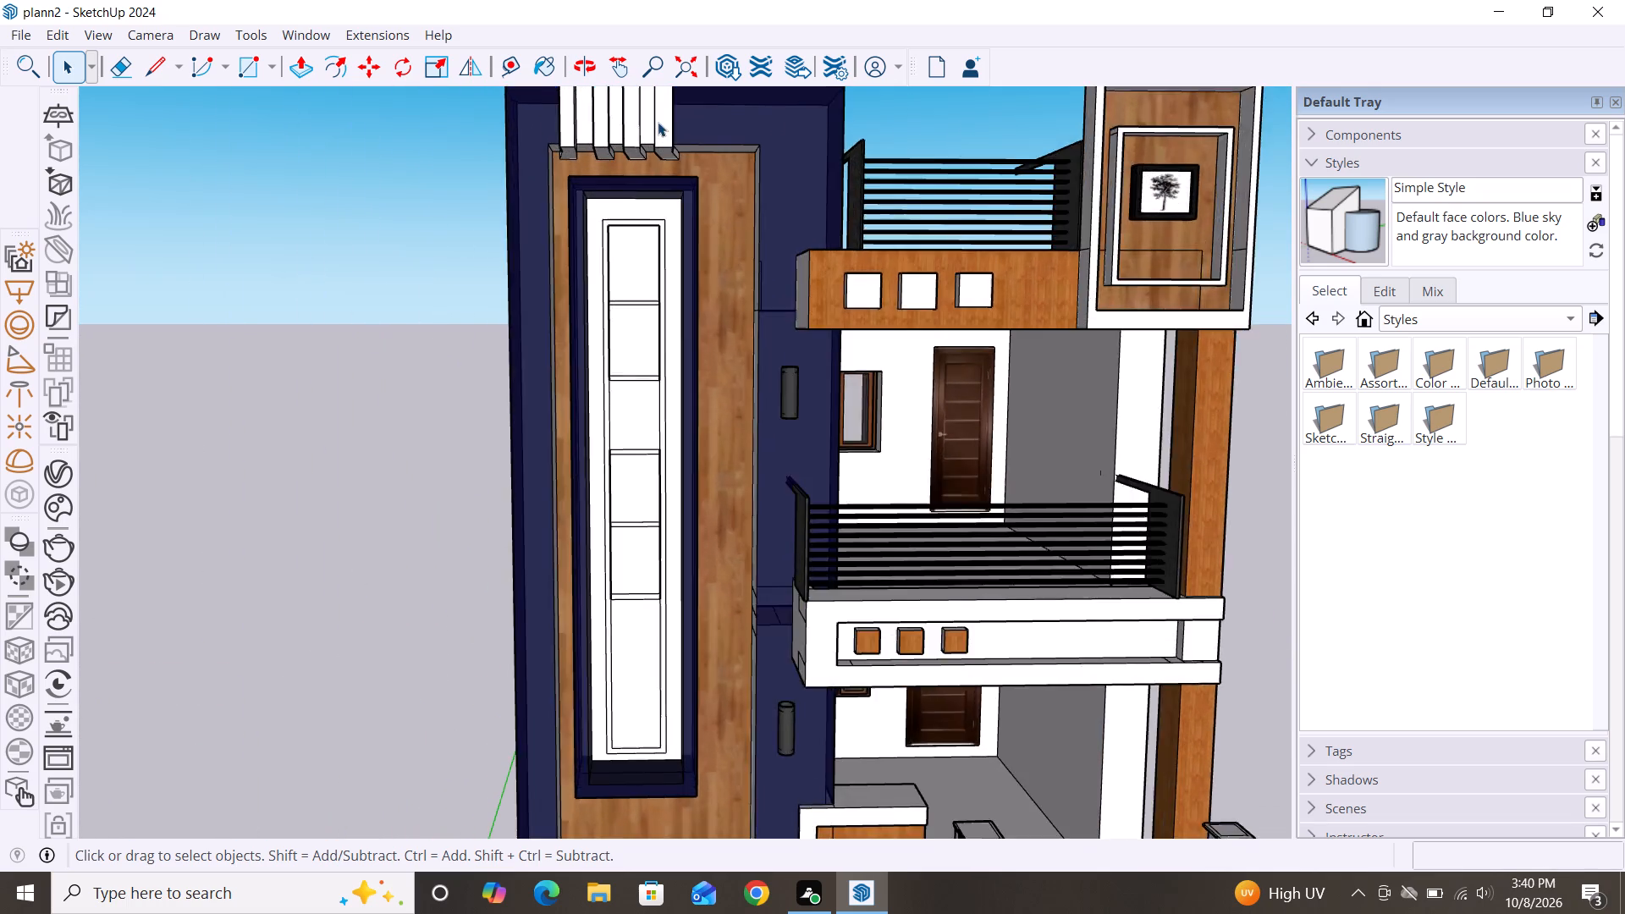
pyautogui.scroll(5, 658, 122)
pyautogui.scroll(-4, 658, 122)
pyautogui.scroll(-3, 1474, 751)
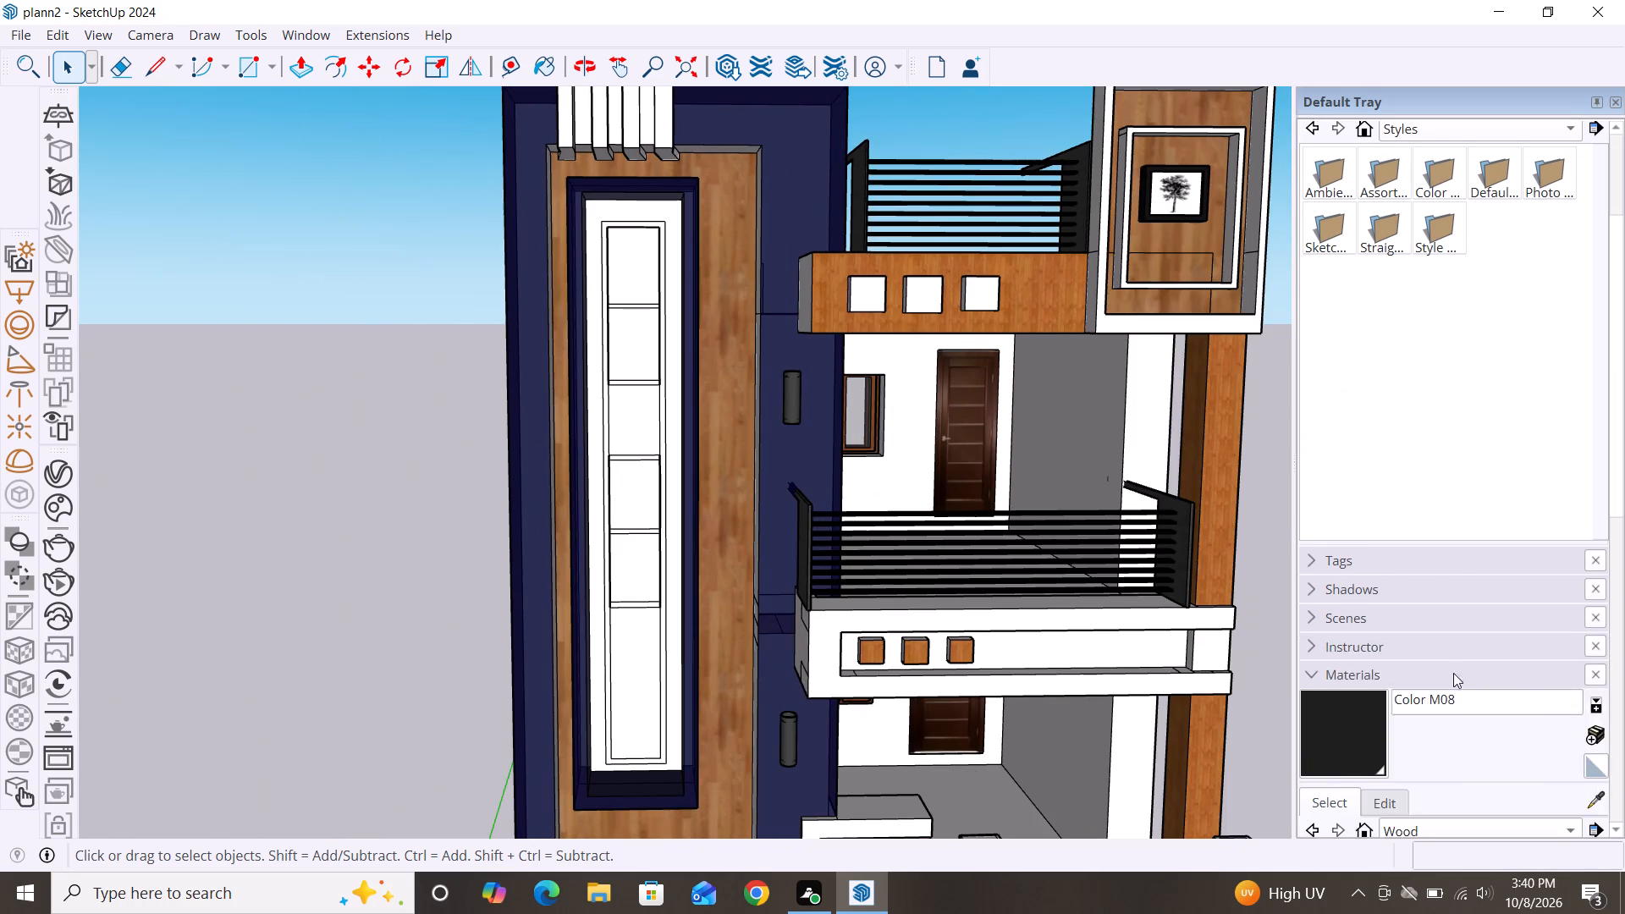
# Paint the grey top inner edge of the tower's recessed wood panel with the Wood Floor material.
pyautogui.scroll(-11, 1453, 673)
pyautogui.click(1491, 625)
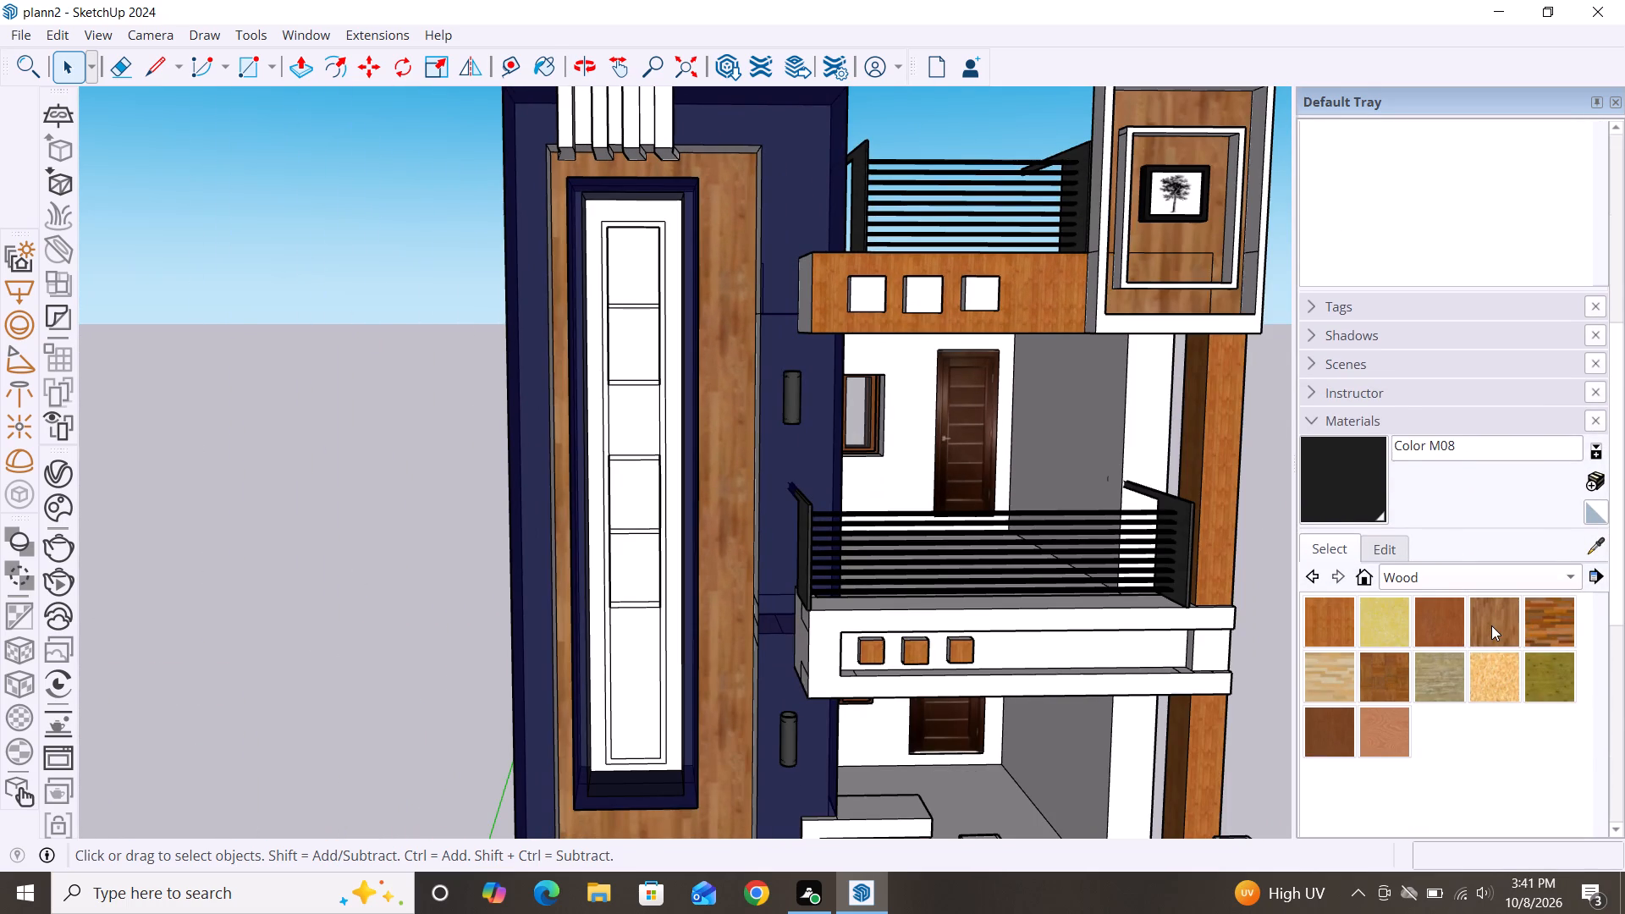
pyautogui.click(739, 151)
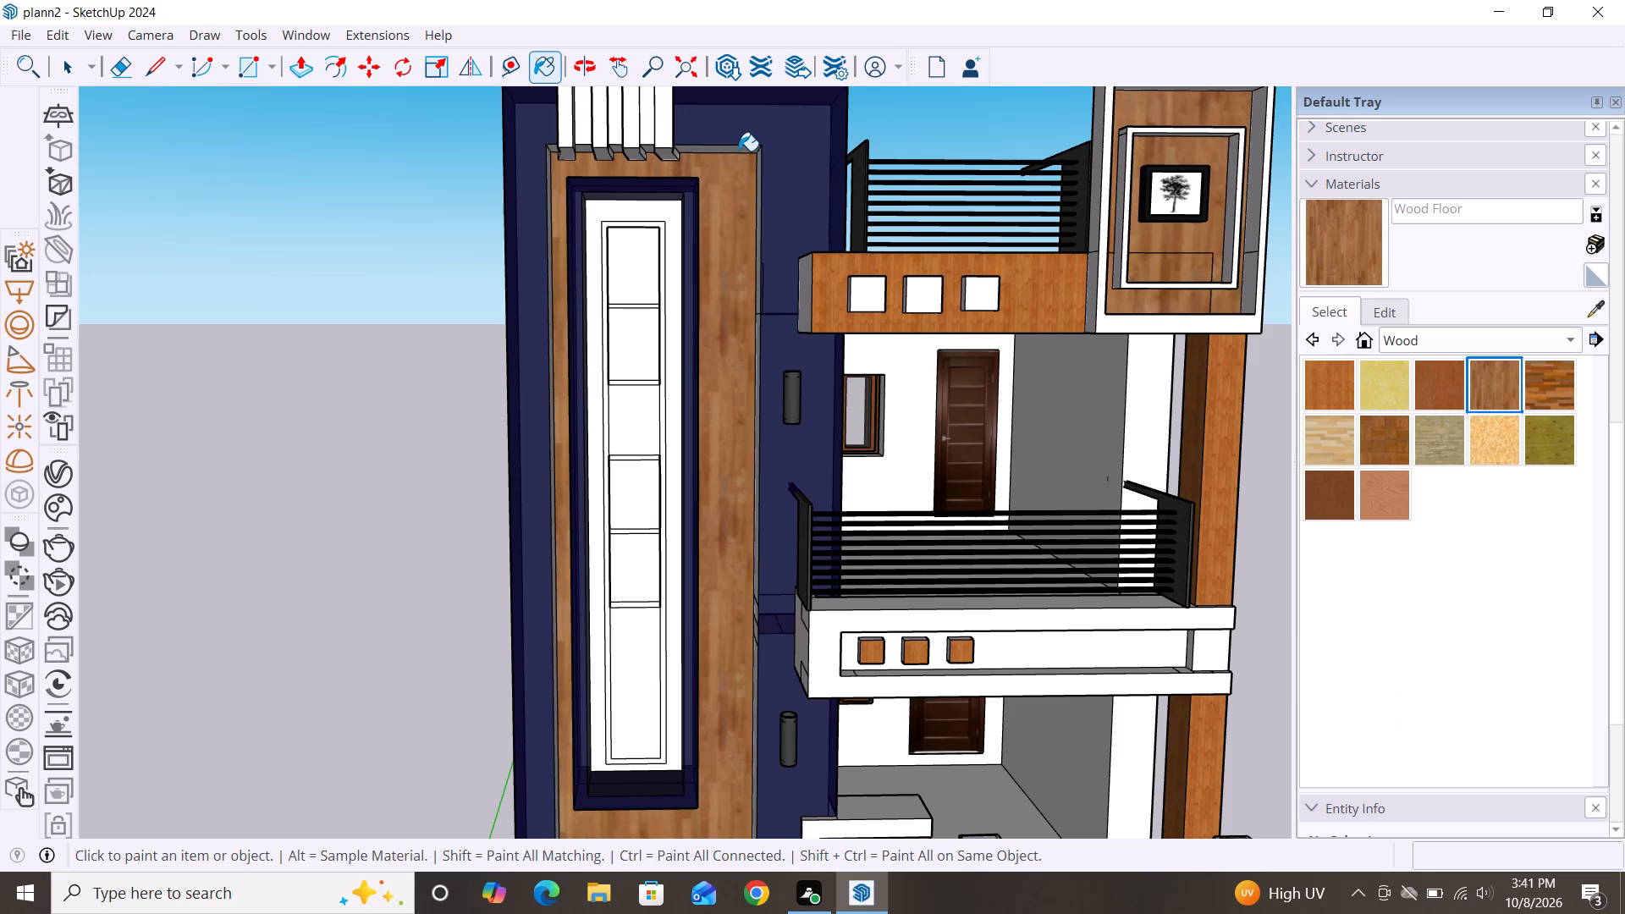
pyautogui.scroll(5, 759, 212)
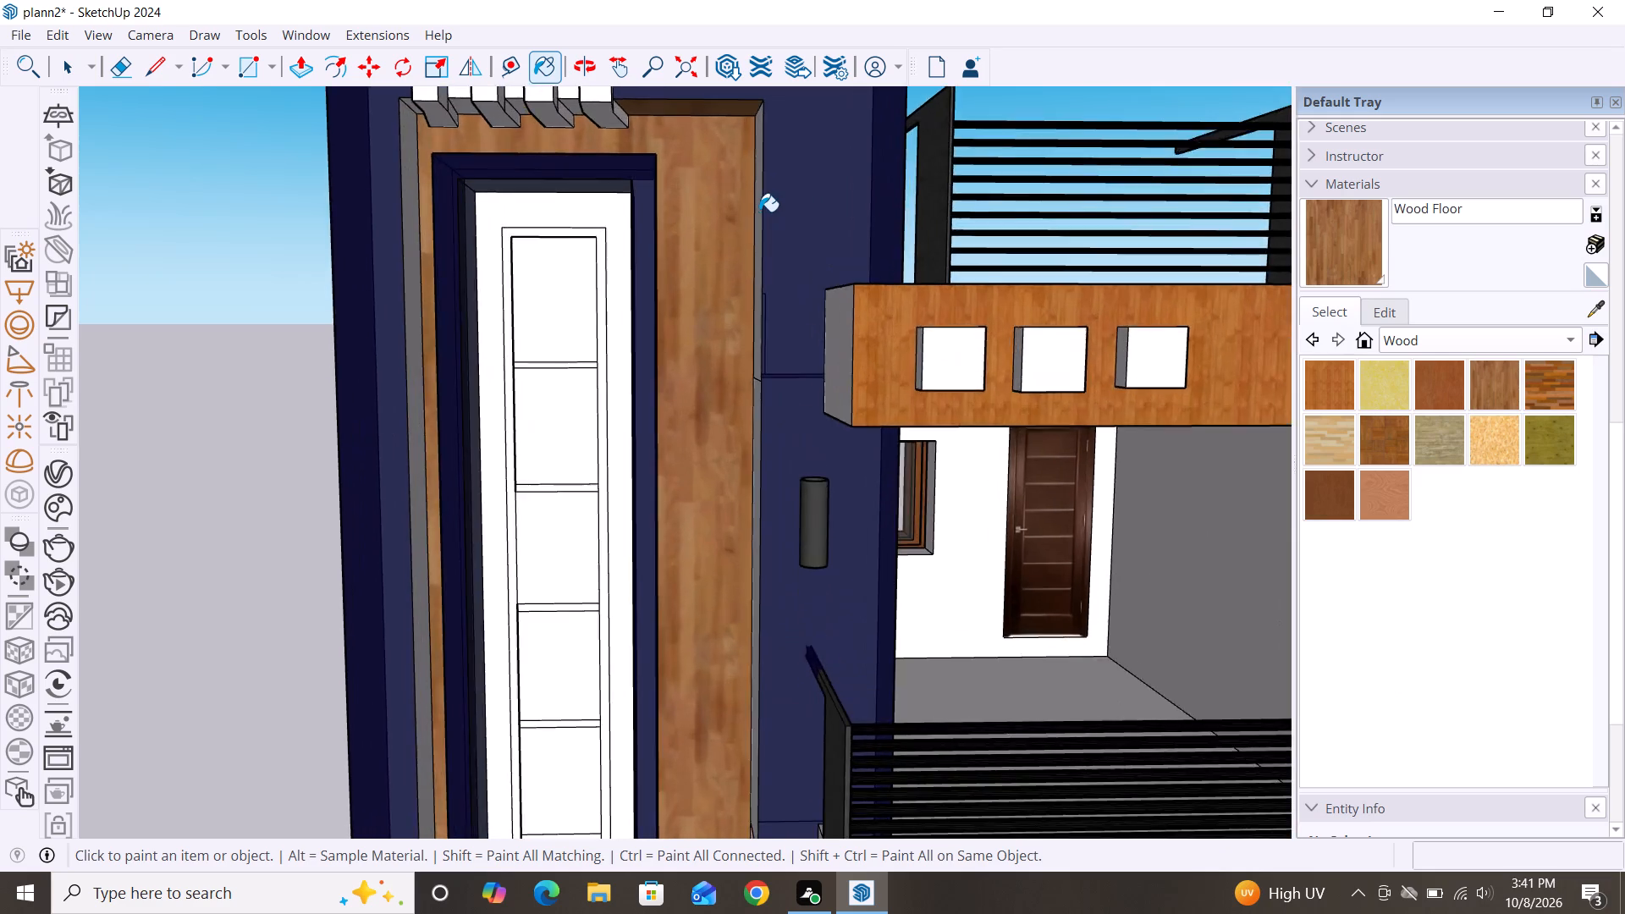
pyautogui.scroll(4, 759, 212)
pyautogui.scroll(-3, 1103, 372)
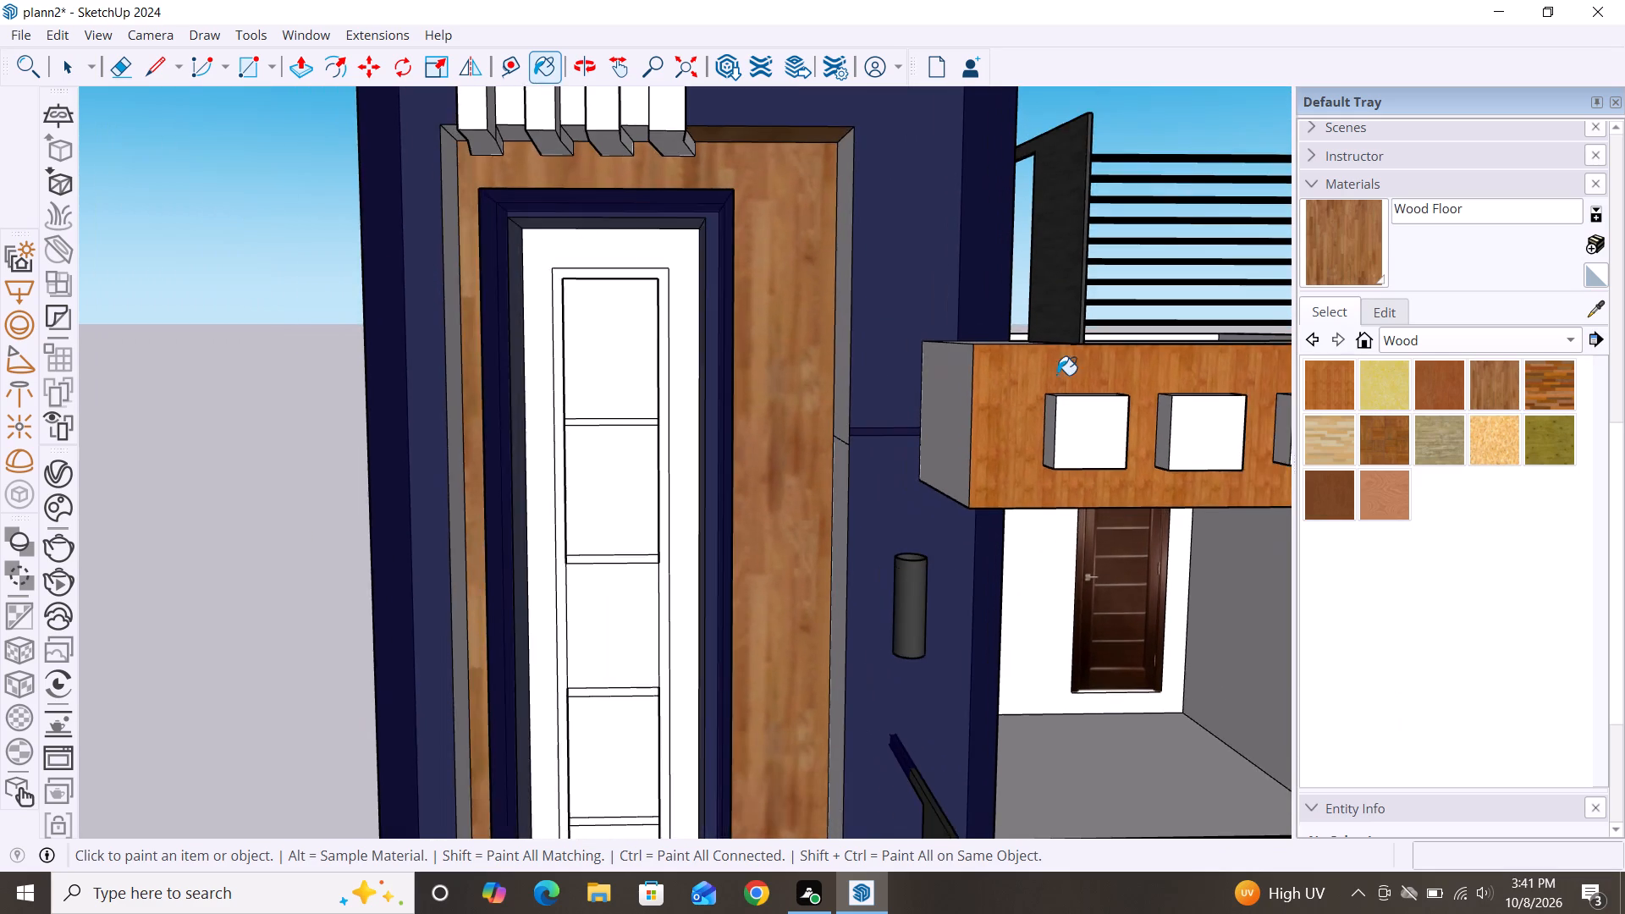
pyautogui.scroll(-3, 1057, 375)
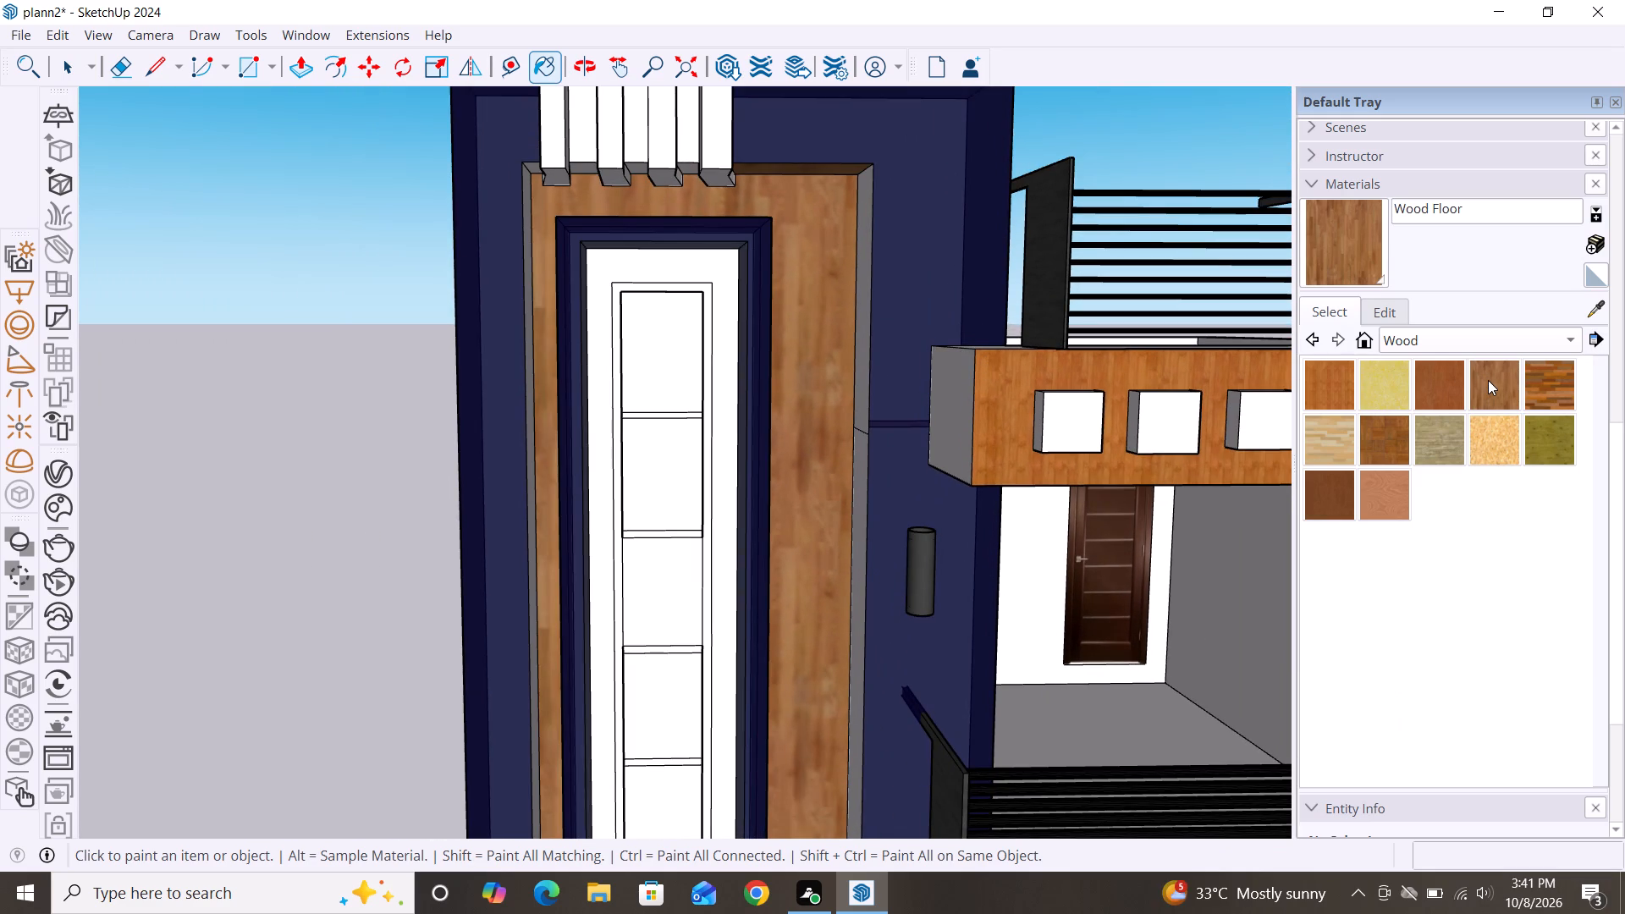
pyautogui.click(1488, 380)
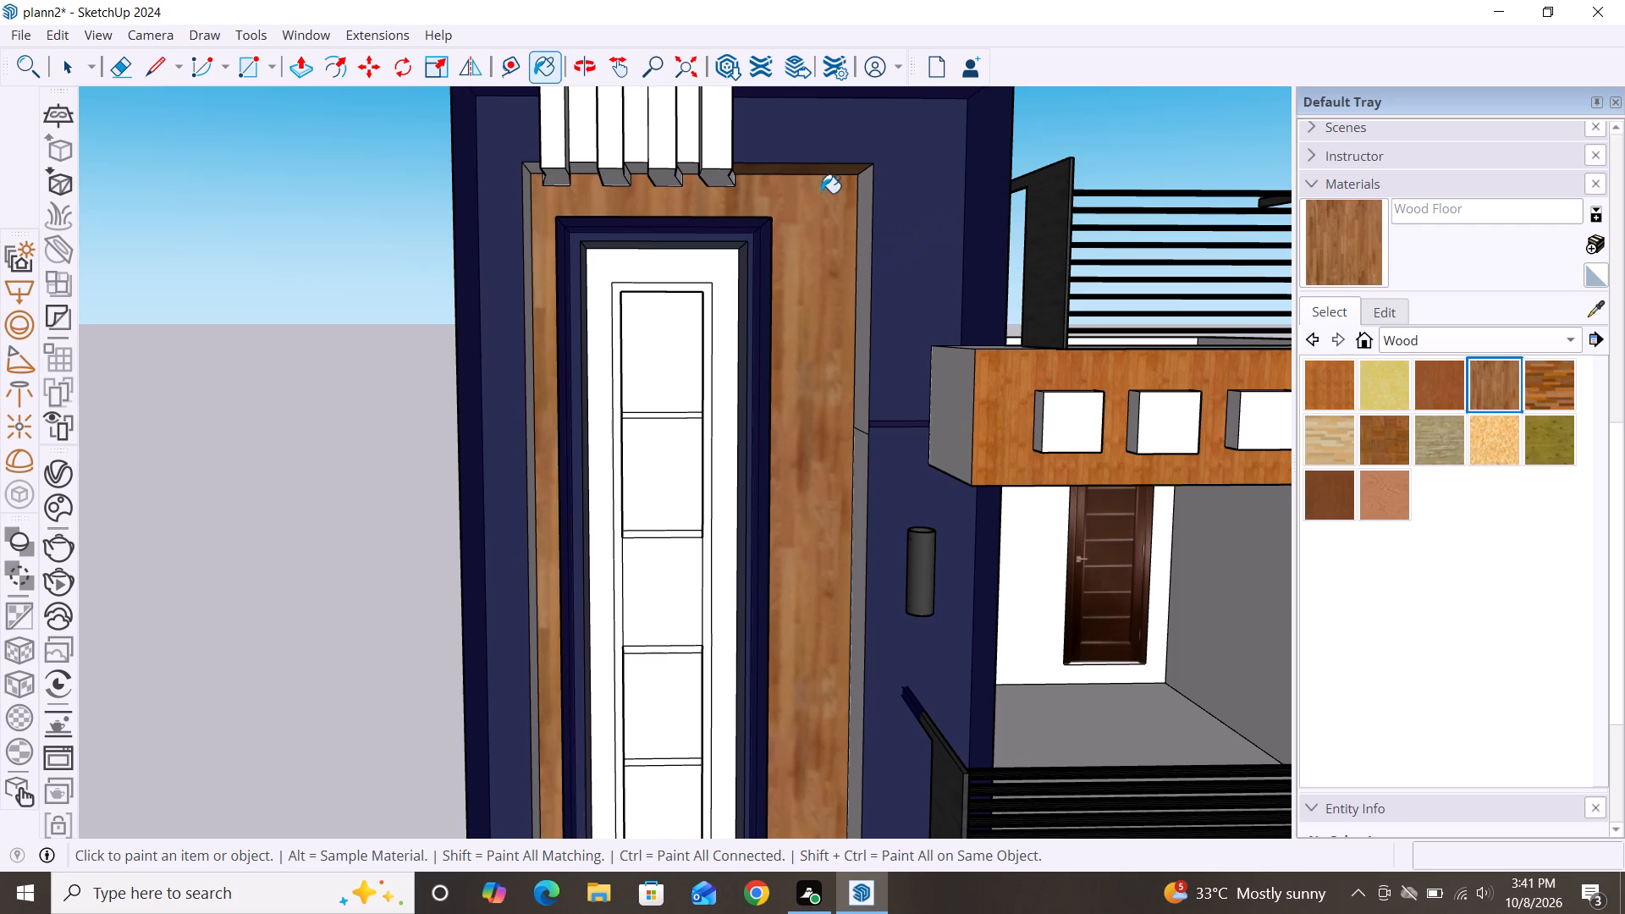
pyautogui.click(823, 163)
pyautogui.click(831, 170)
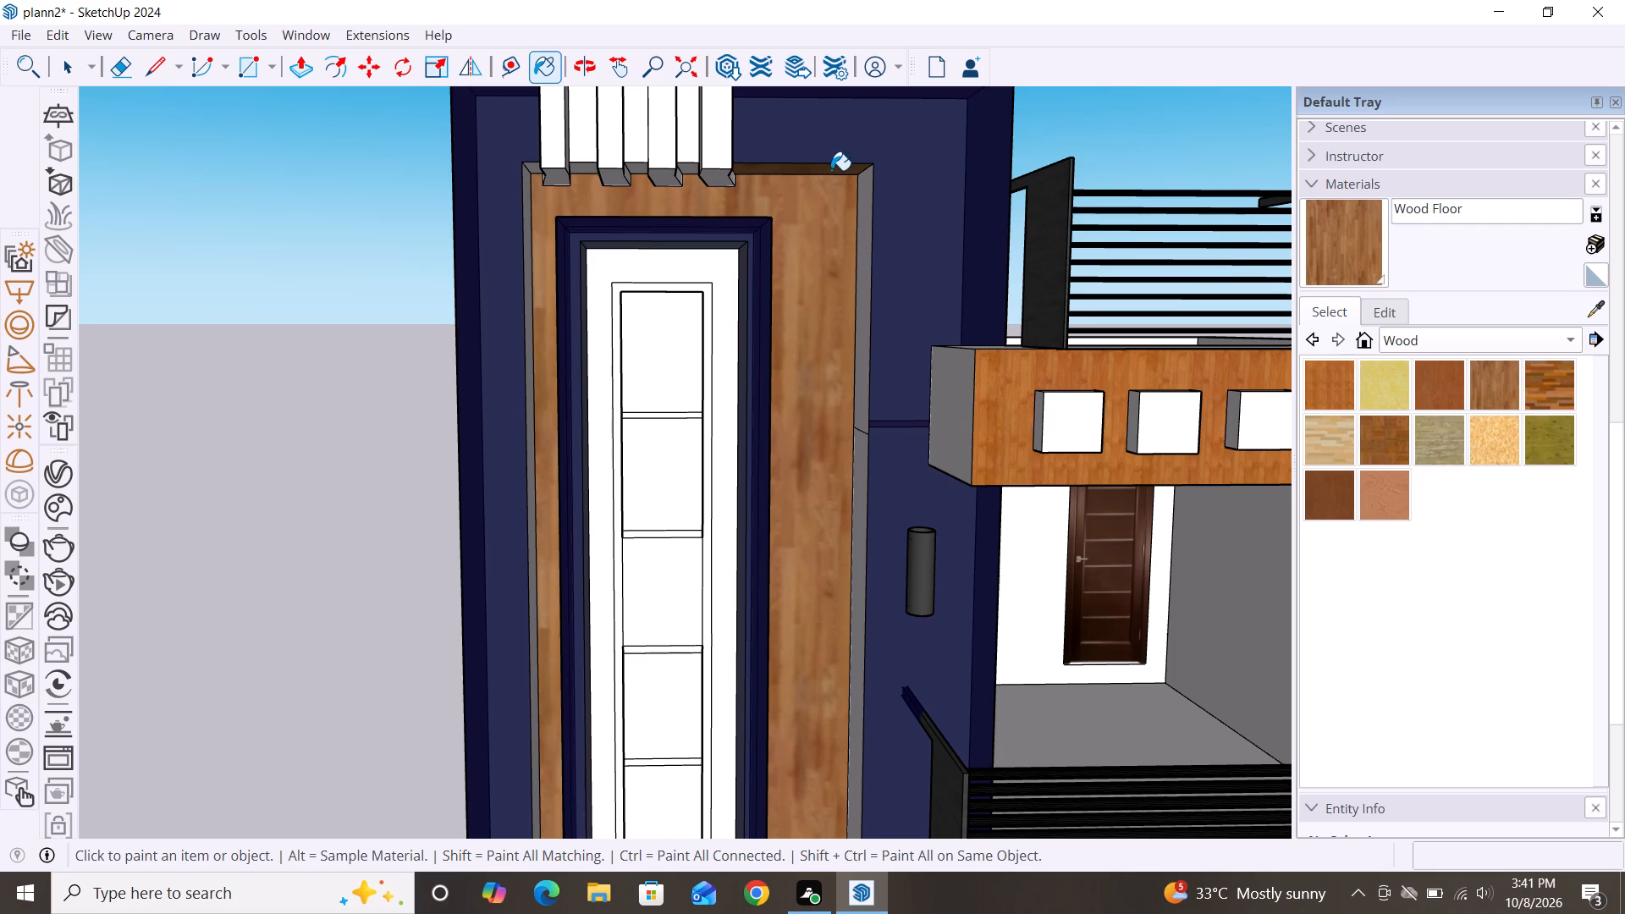
# Paint all segments of the wood panel's vertical inner edge on the balcony side with Wood Floor.
pyautogui.click(865, 338)
pyautogui.scroll(-7, 910, 139)
pyautogui.scroll(2, 907, 467)
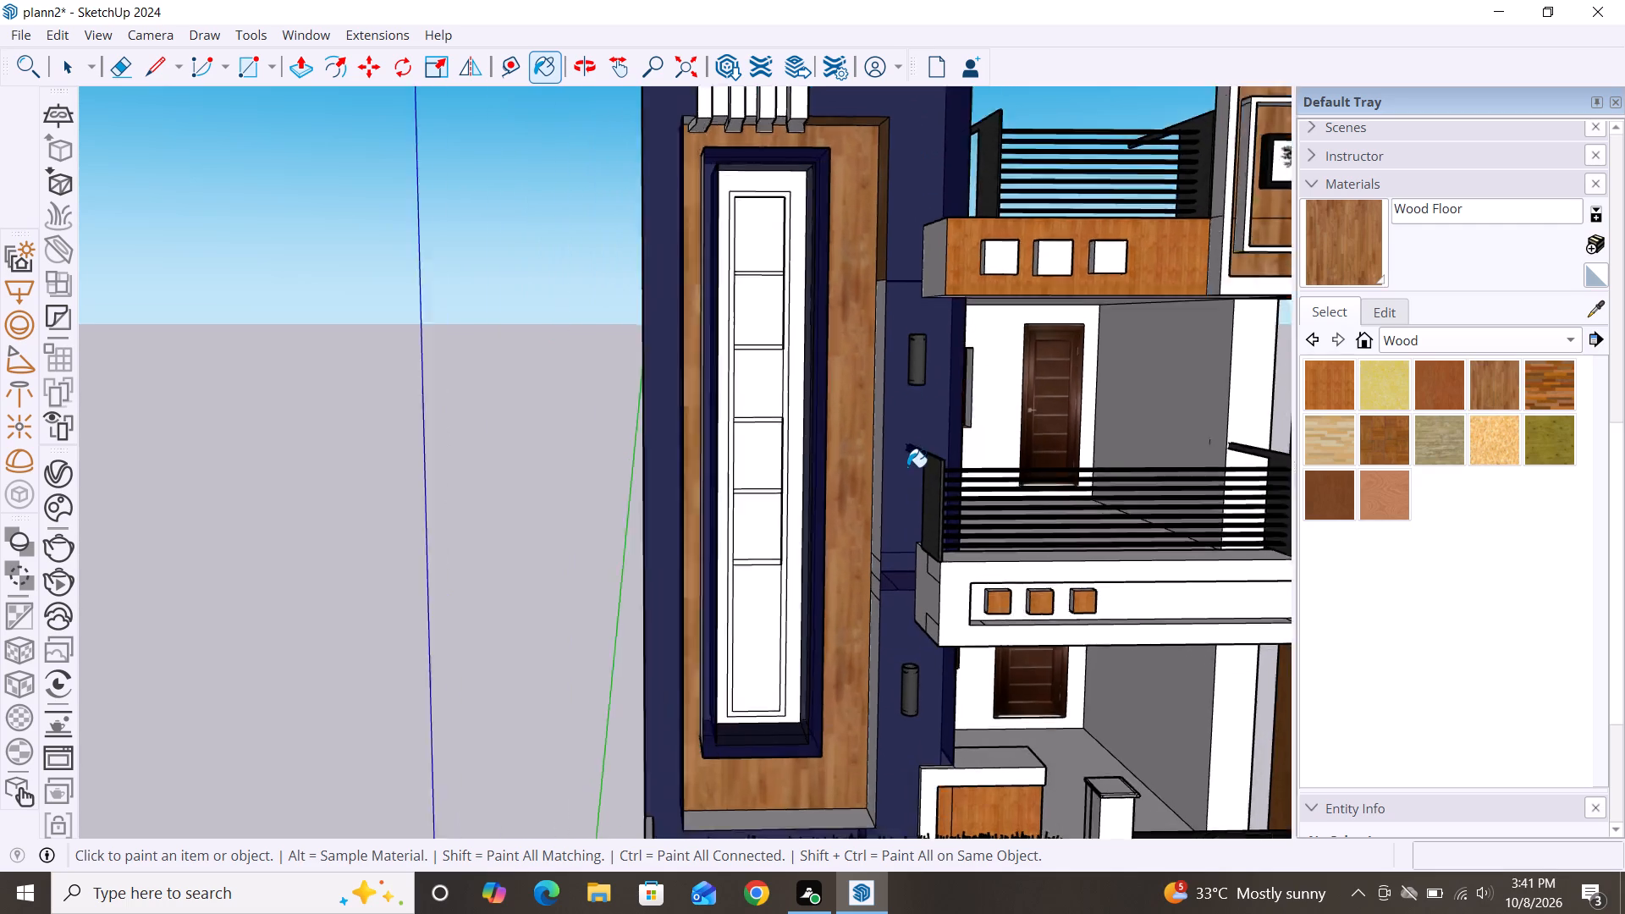
pyautogui.scroll(8, 907, 467)
pyautogui.click(835, 465)
pyautogui.scroll(-1, 899, 319)
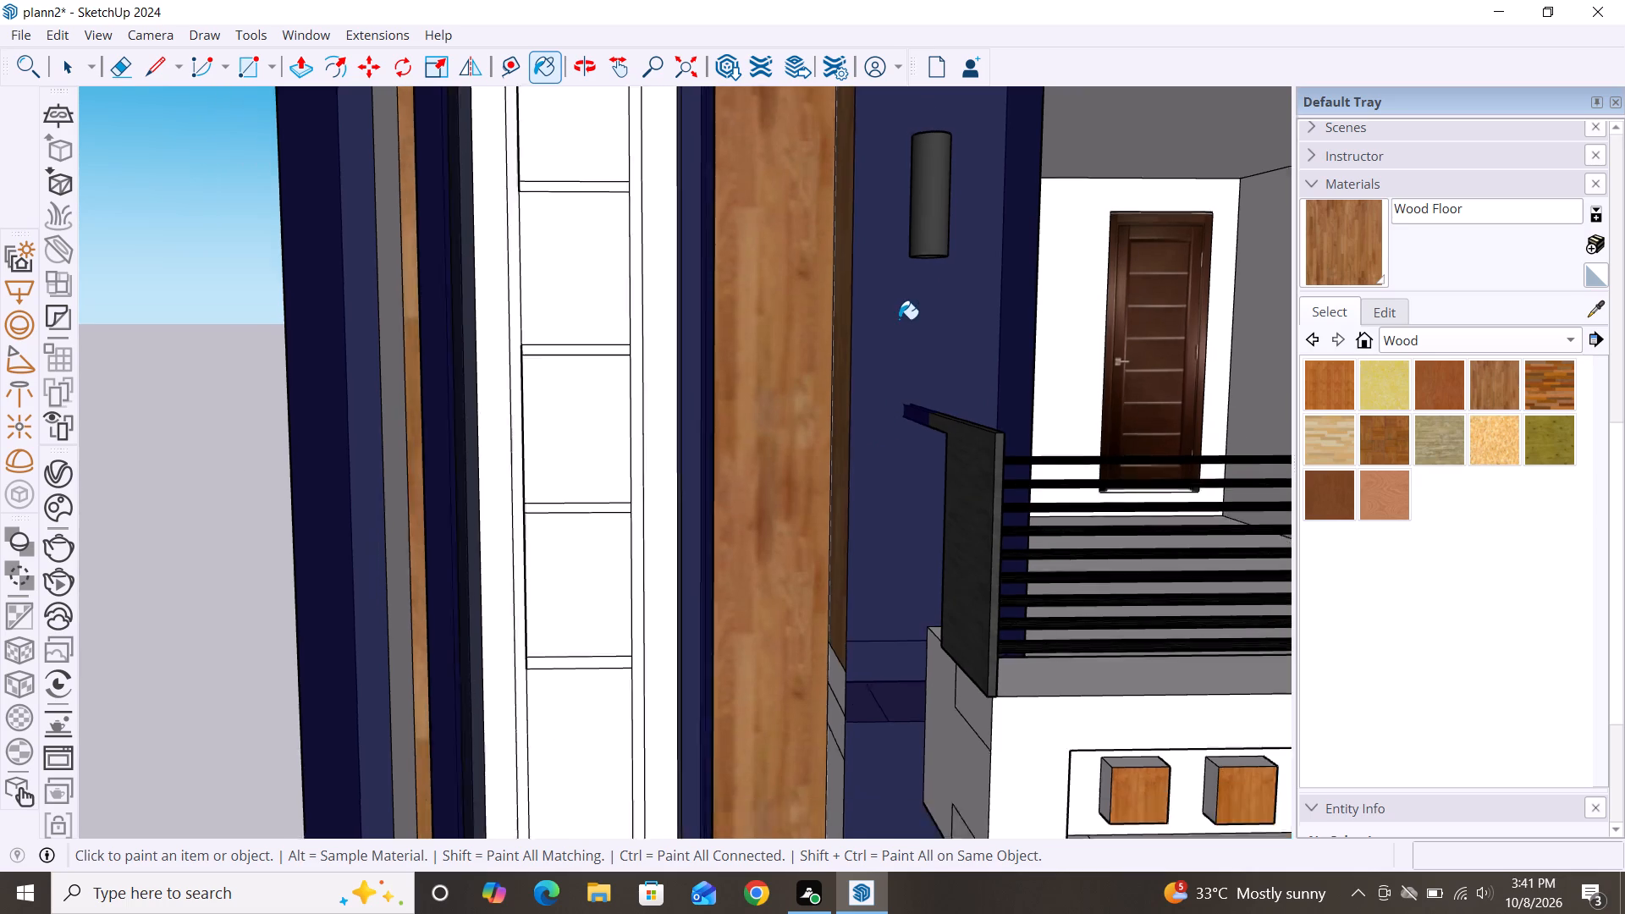
pyautogui.scroll(-14, 899, 319)
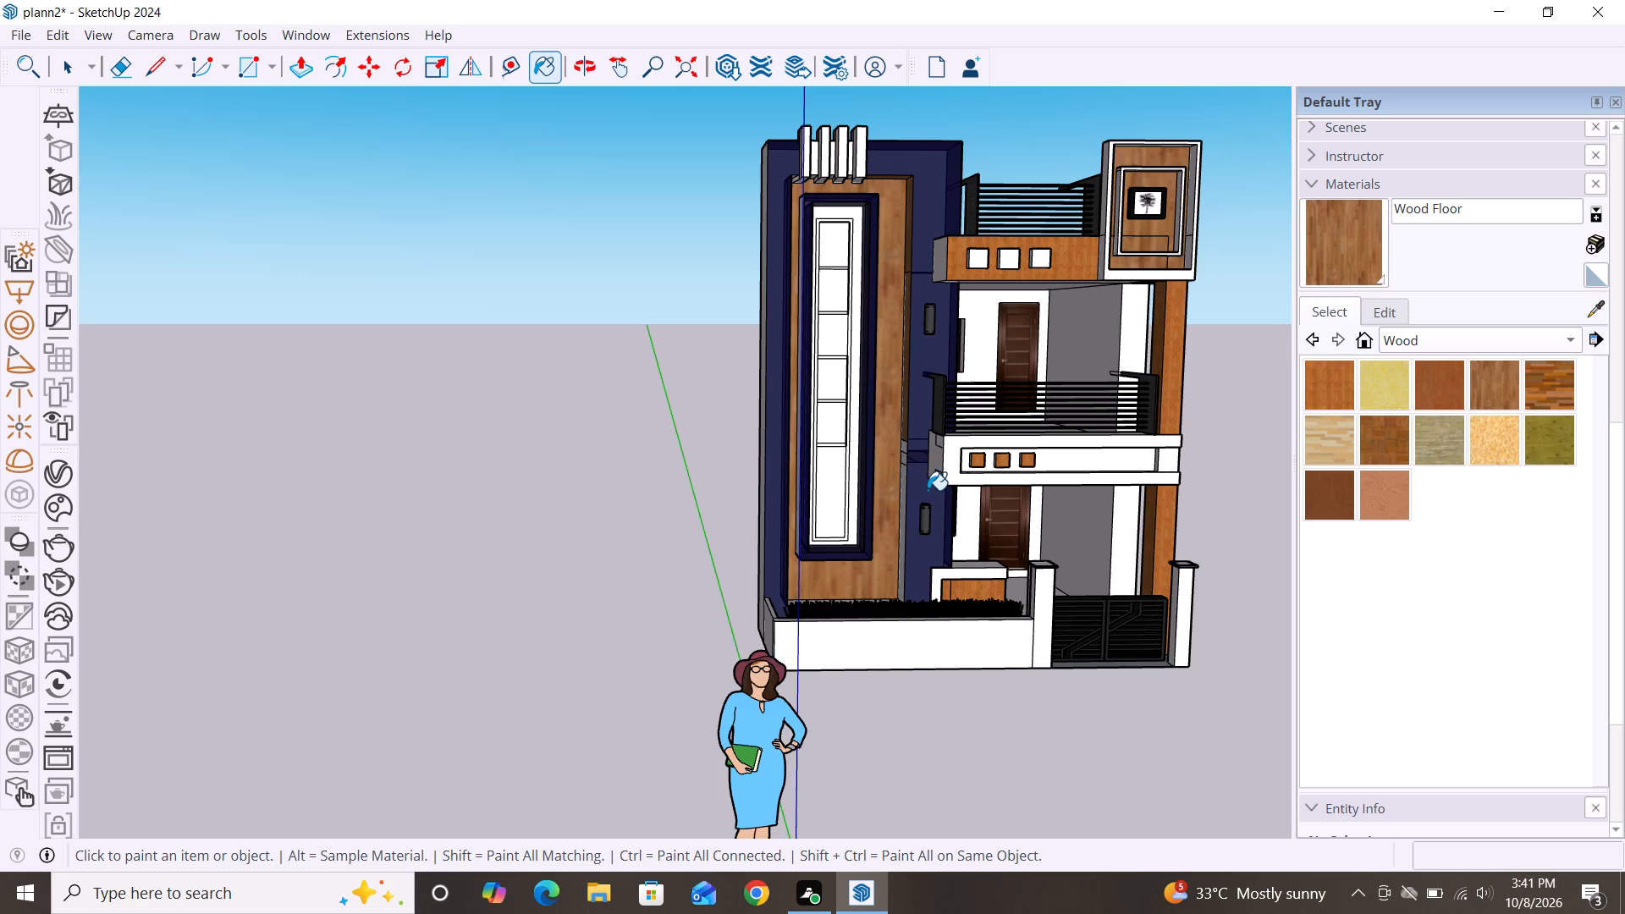
pyautogui.scroll(6, 921, 481)
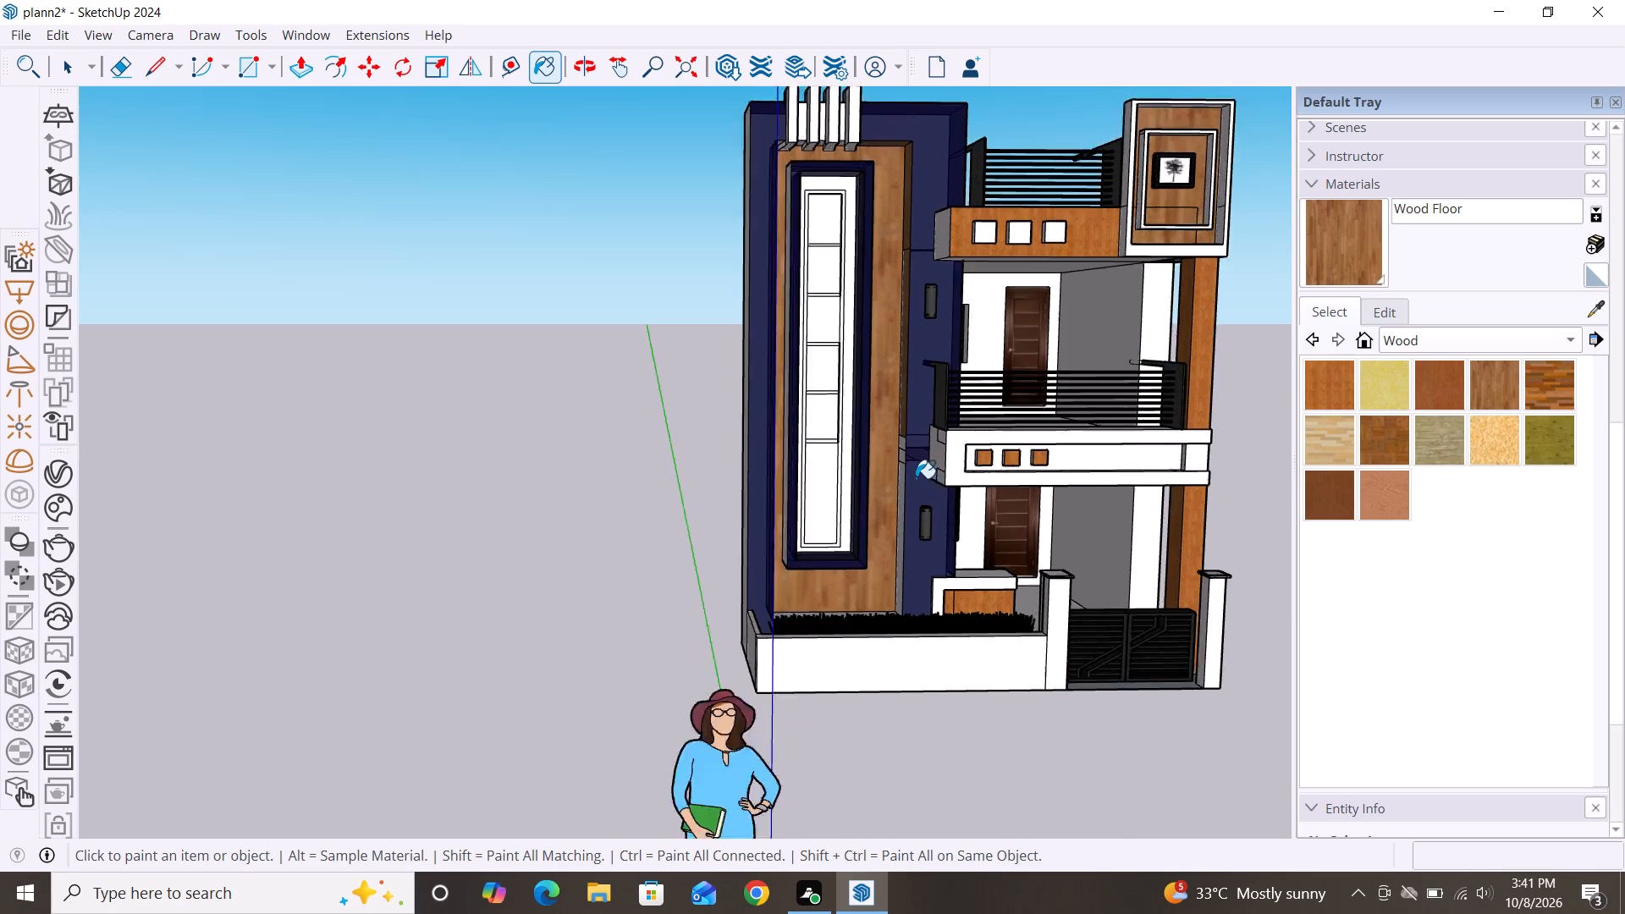
pyautogui.scroll(12, 916, 478)
pyautogui.click(873, 342)
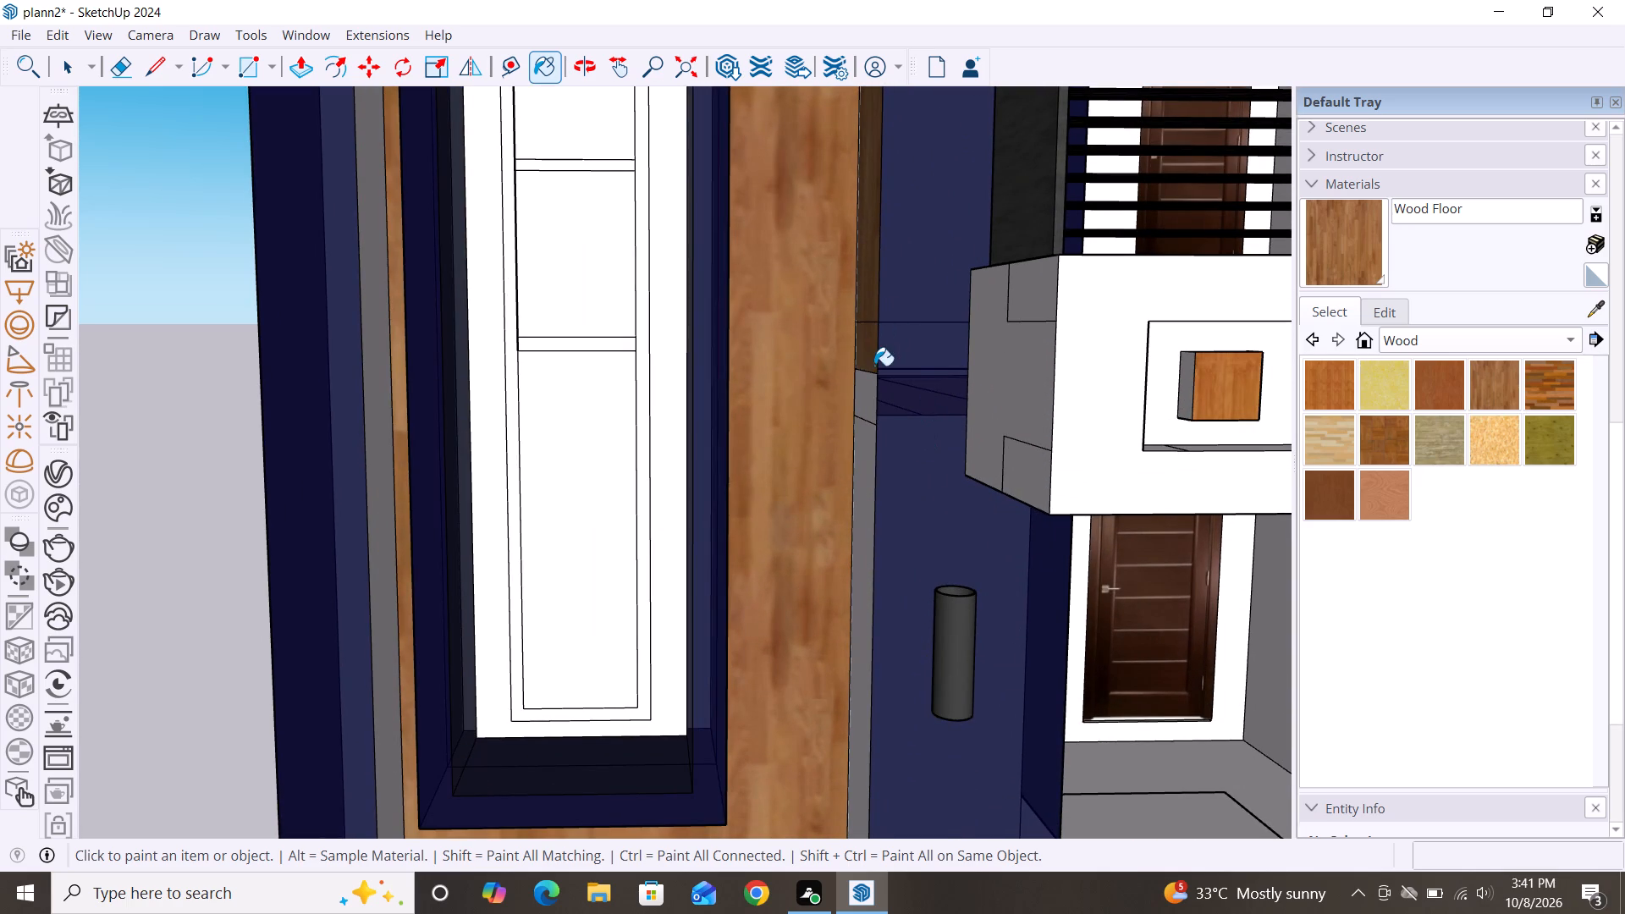
pyautogui.click(859, 403)
pyautogui.click(870, 474)
# Paint the wood panel's bottom ledge above the grass and its outer vertical inner edge with Wood Floor.
pyautogui.scroll(-5, 957, 338)
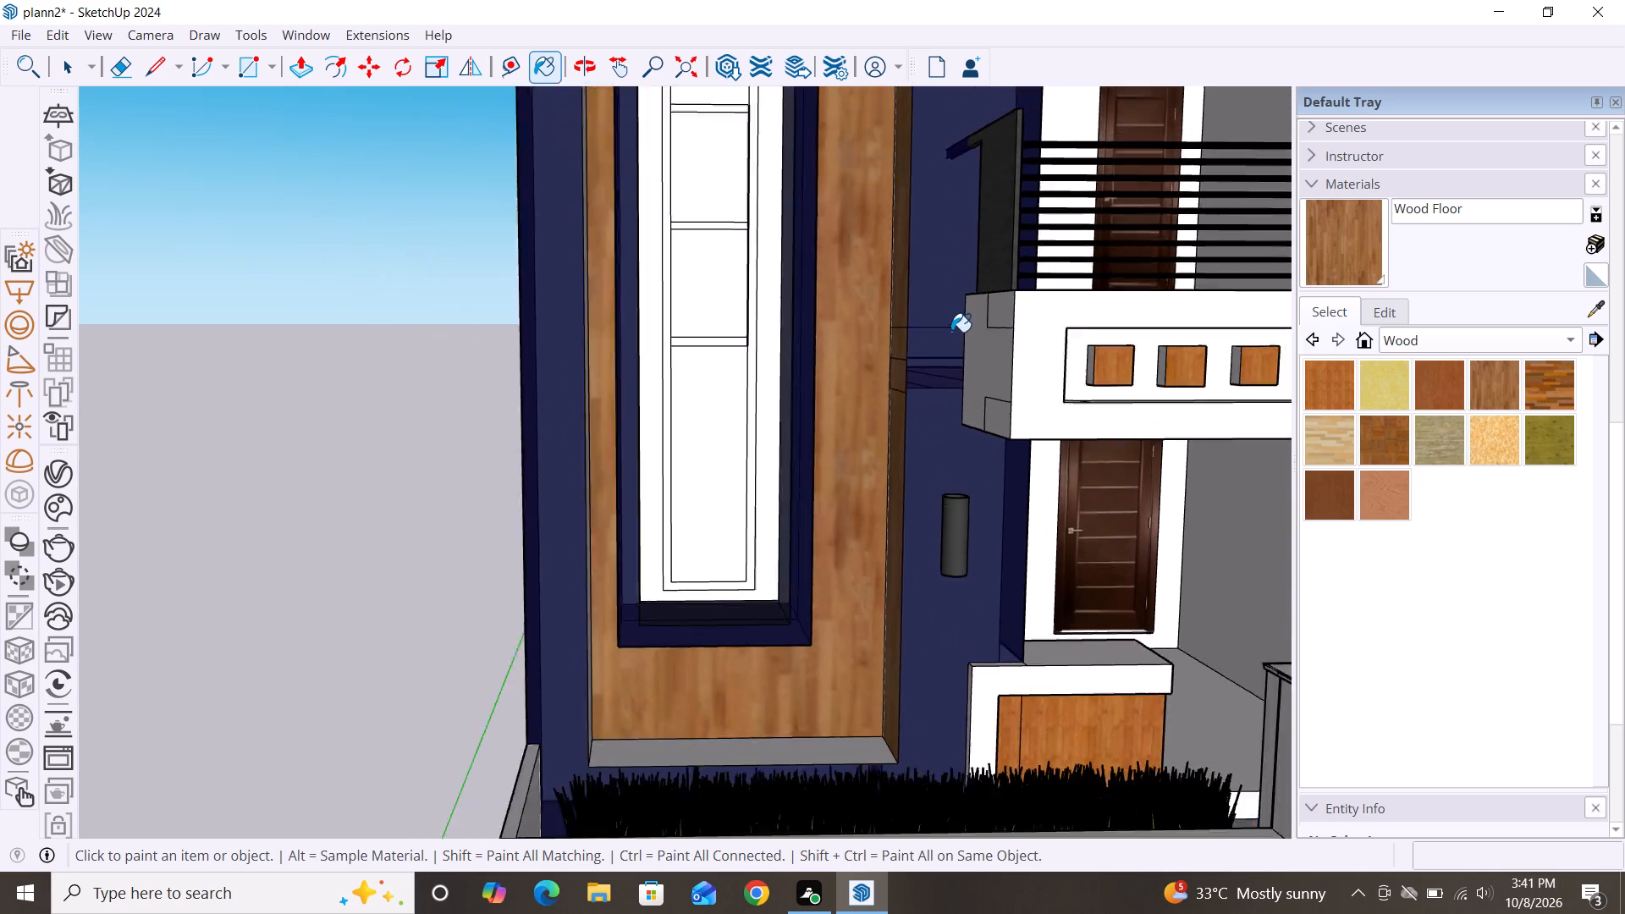
pyautogui.scroll(-3, 961, 333)
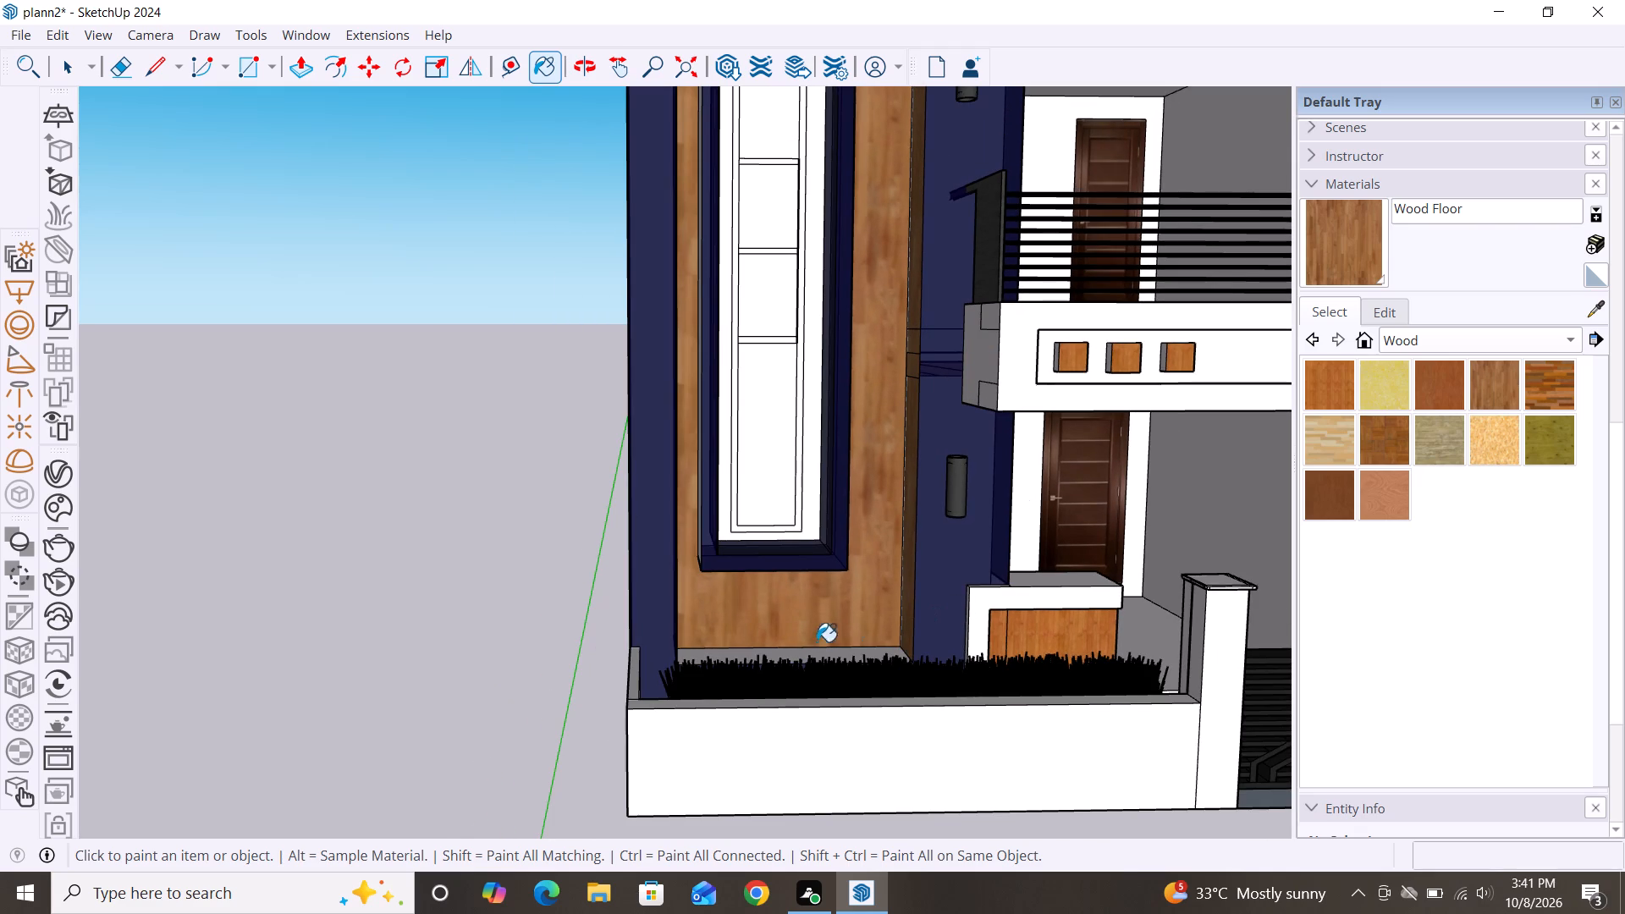
pyautogui.scroll(13, 796, 545)
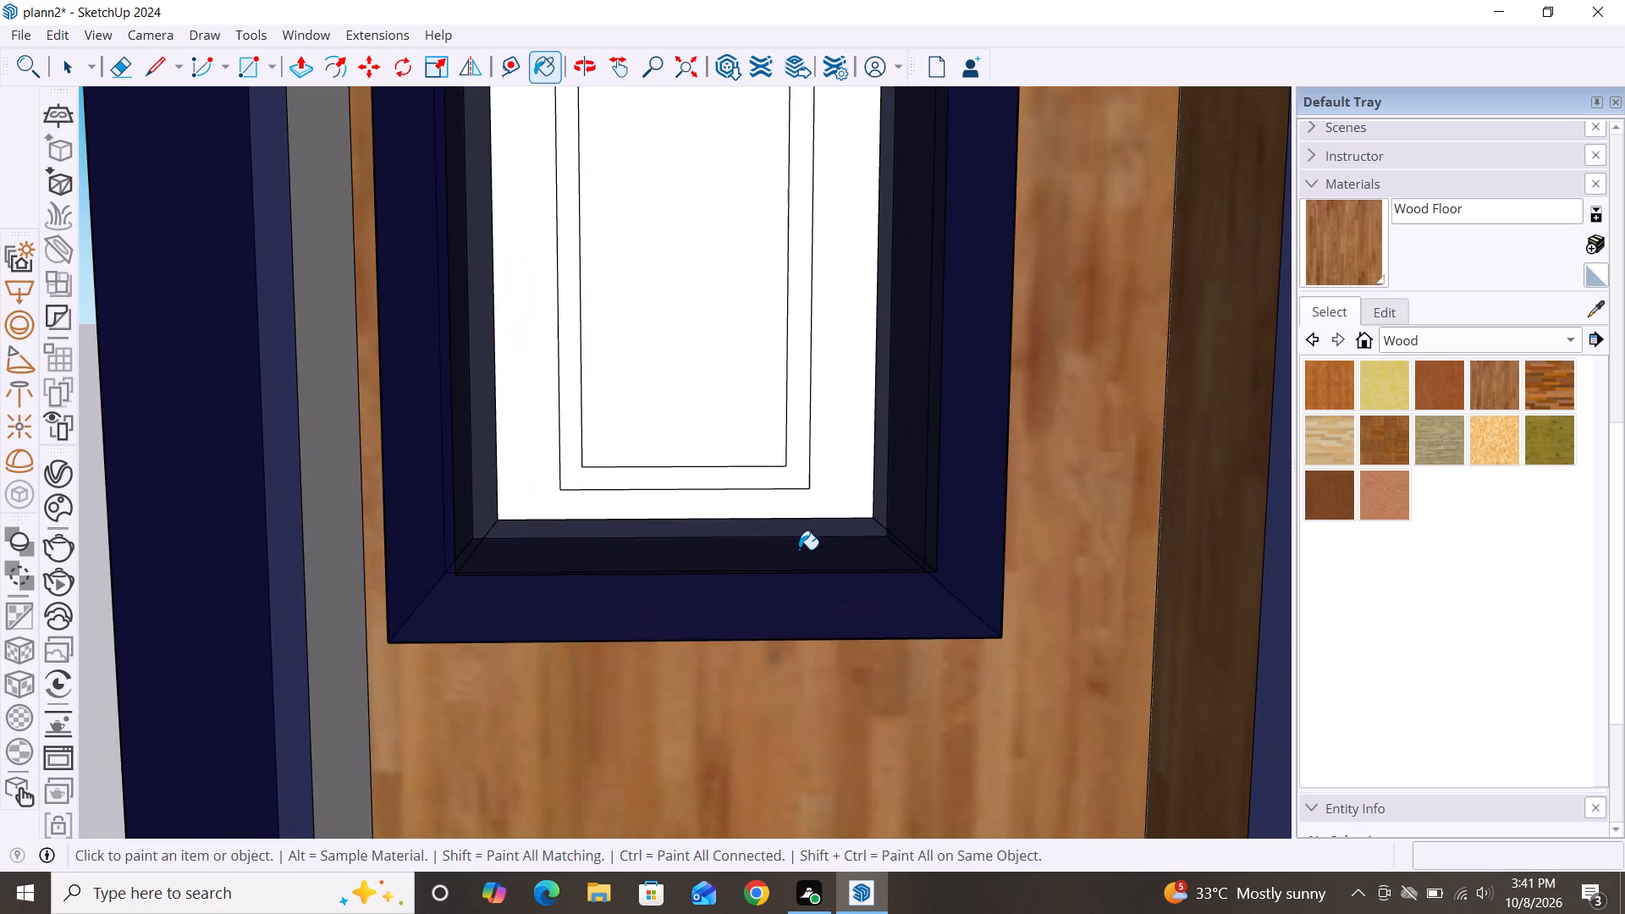
pyautogui.scroll(-3, 824, 475)
pyautogui.scroll(-4, 834, 395)
pyautogui.click(844, 673)
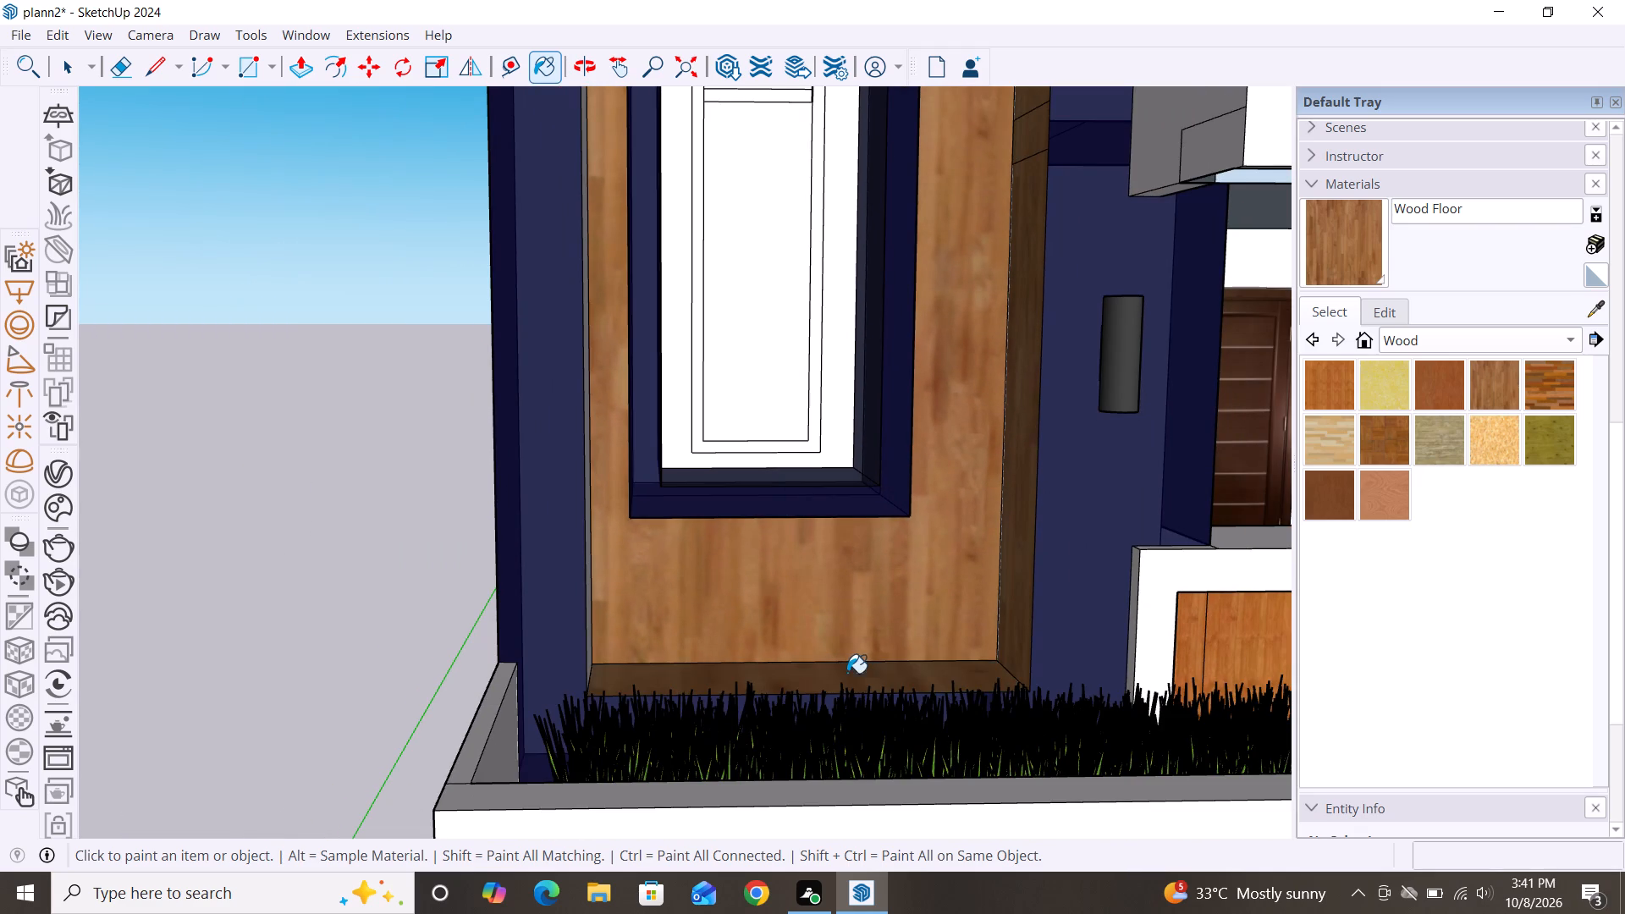
pyautogui.scroll(-3, 1004, 575)
pyautogui.moveTo(1003, 704); pyautogui.dragTo(799, 673, button='middle')
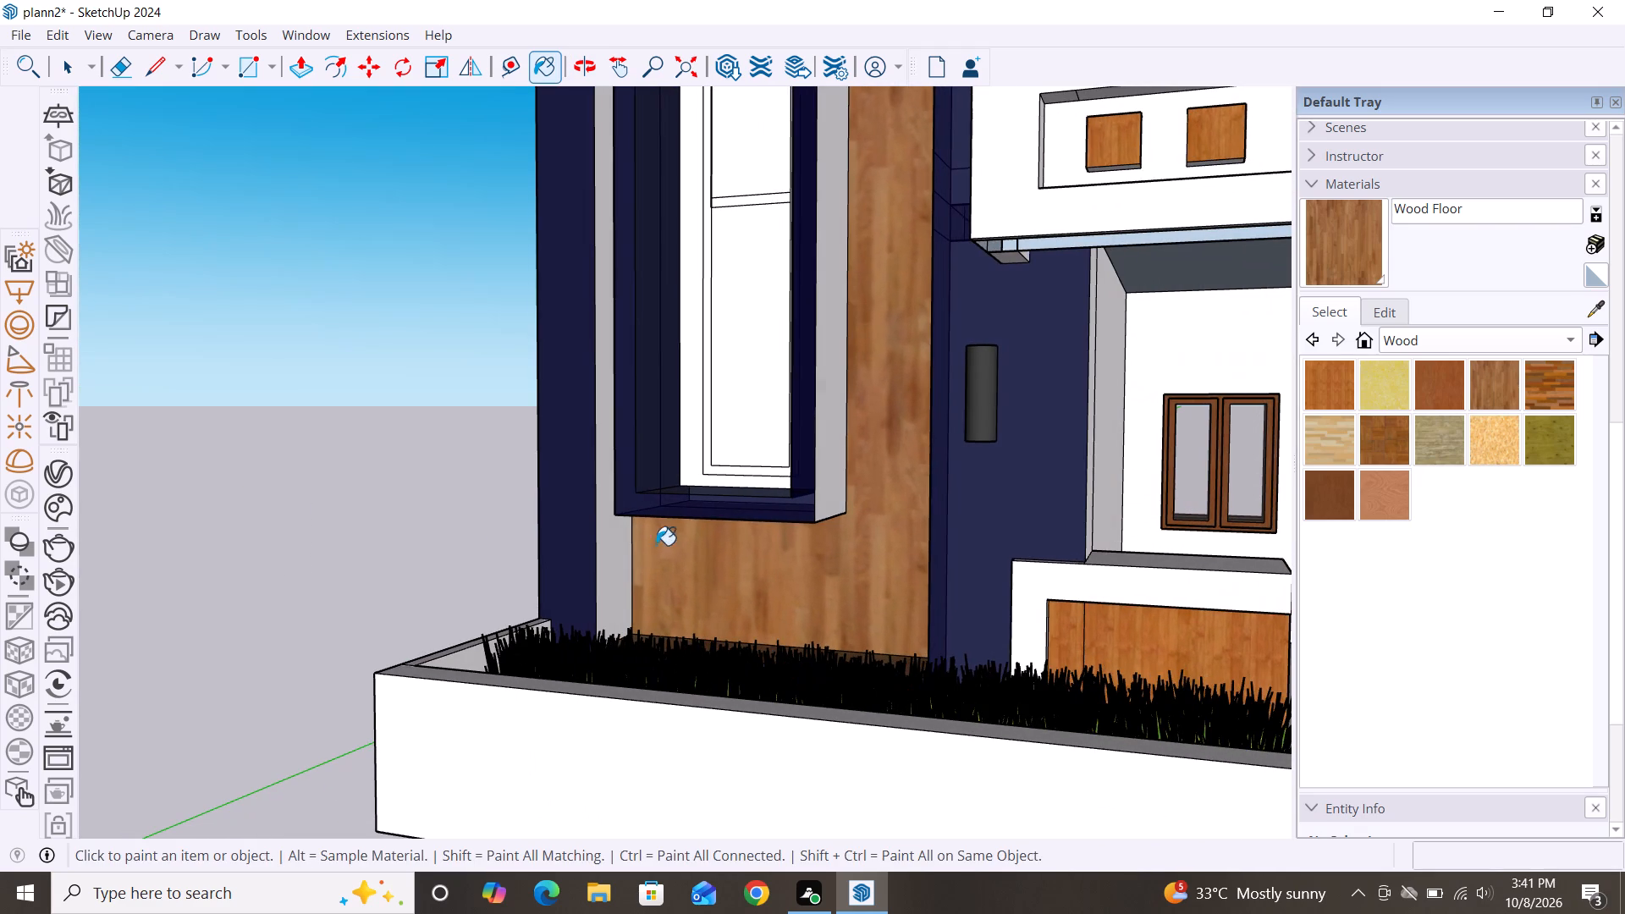
pyautogui.click(624, 568)
# Paint the undersides of the four white fins at the top of the tower with Wood Floor.
pyautogui.scroll(-8, 735, 631)
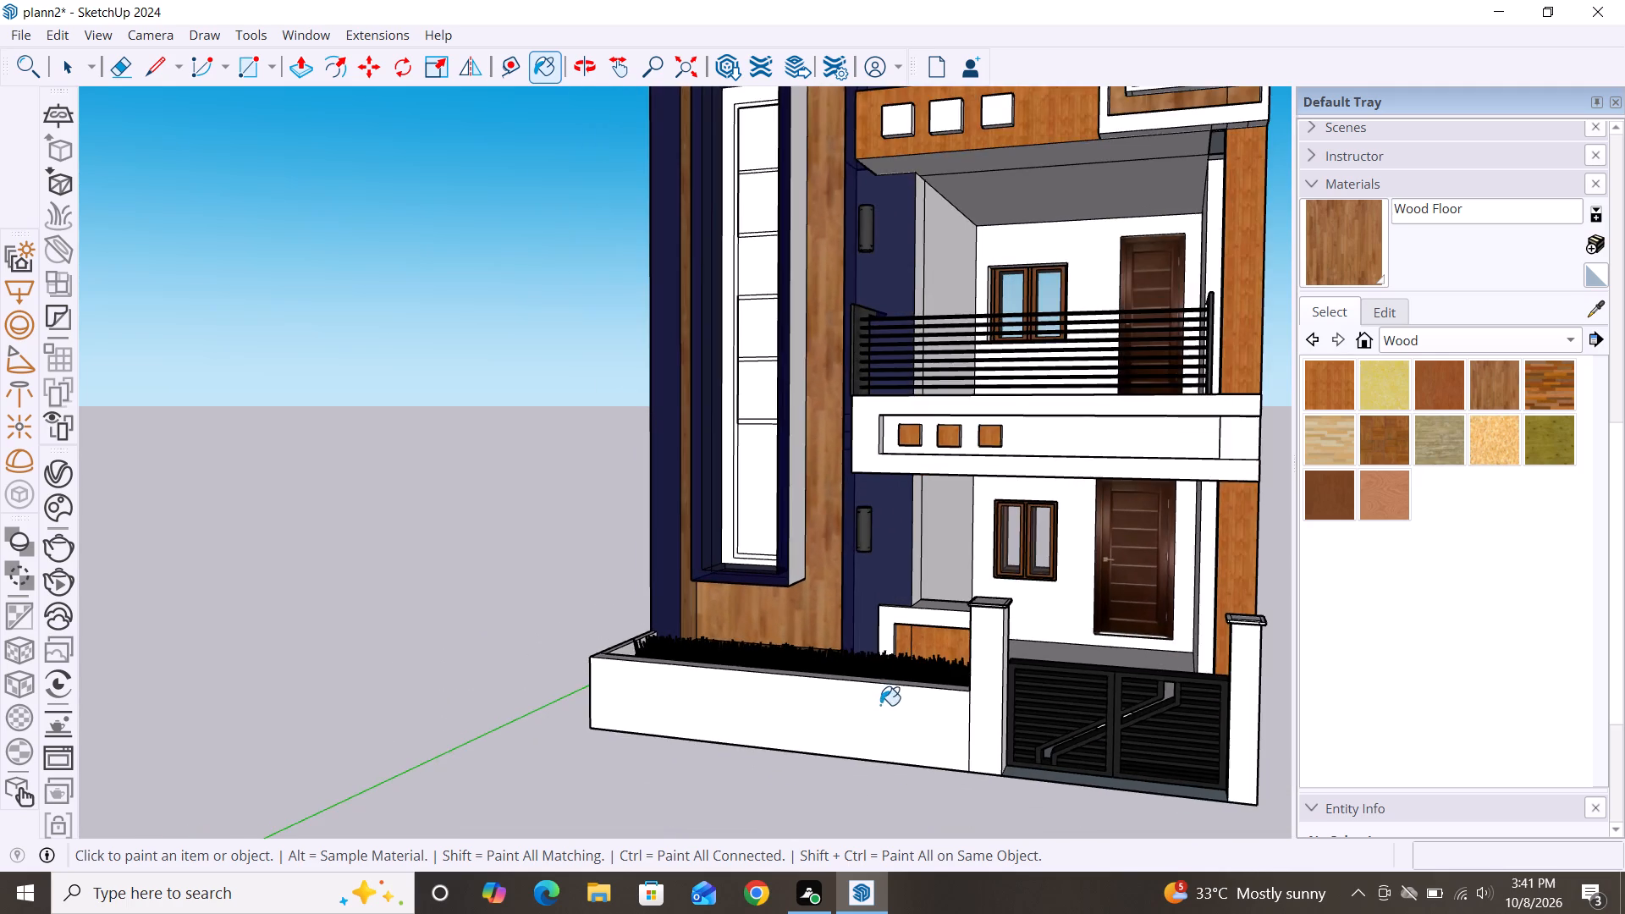
pyautogui.moveTo(883, 706); pyautogui.dragTo(1129, 763, button='middle')
pyautogui.scroll(-7, 1061, 594)
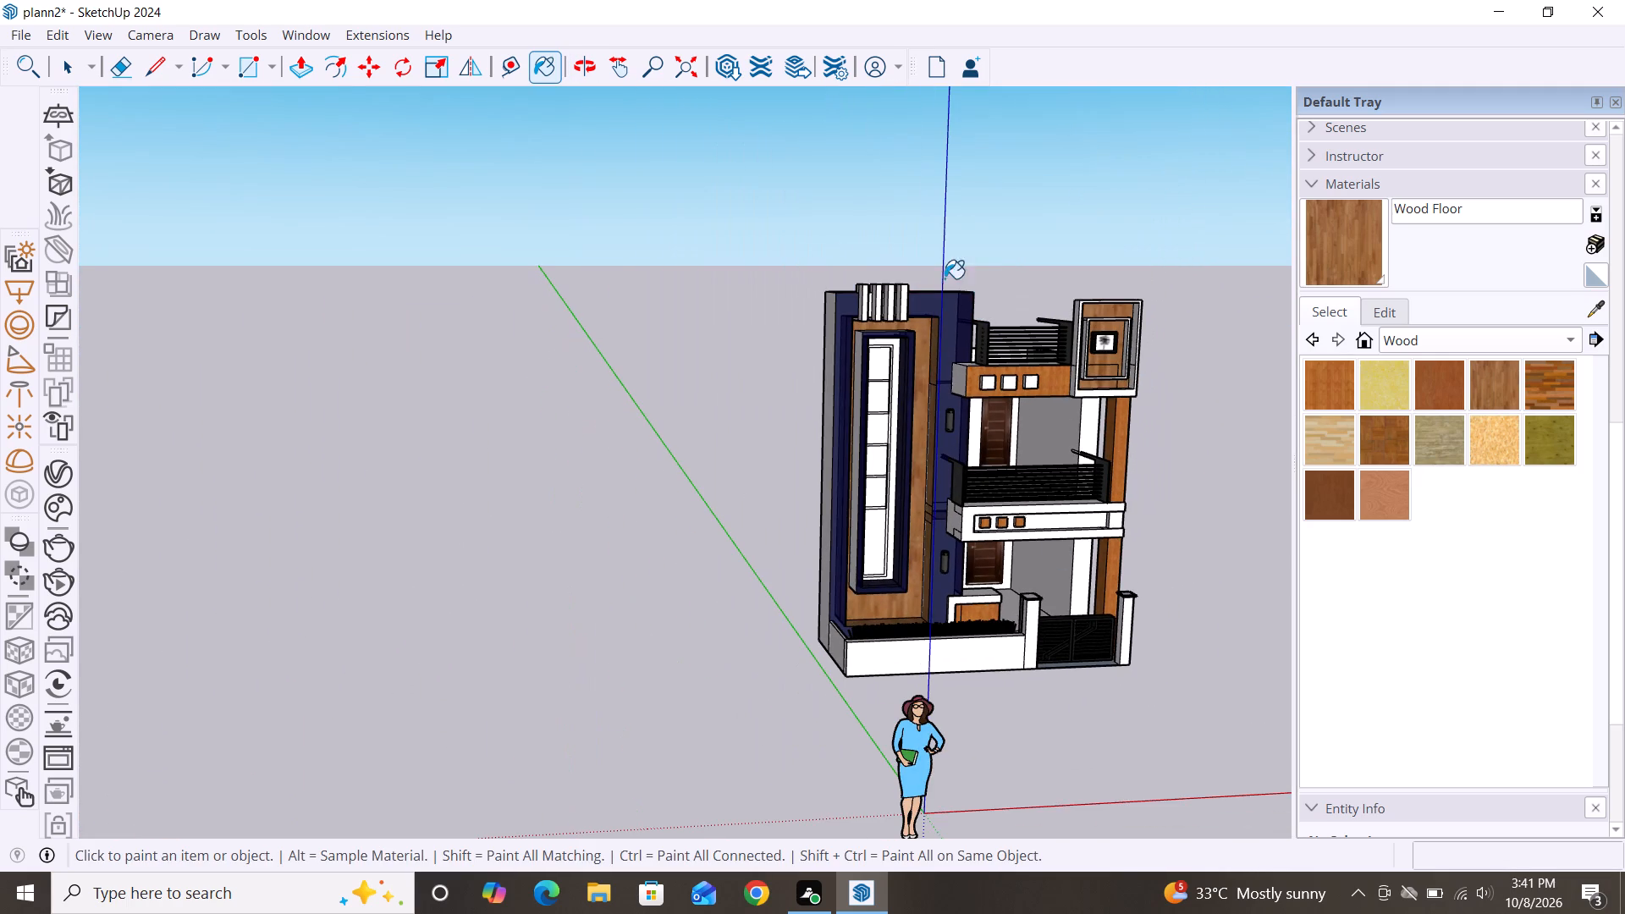
pyautogui.moveTo(895, 338); pyautogui.dragTo(895, 262, button='middle')
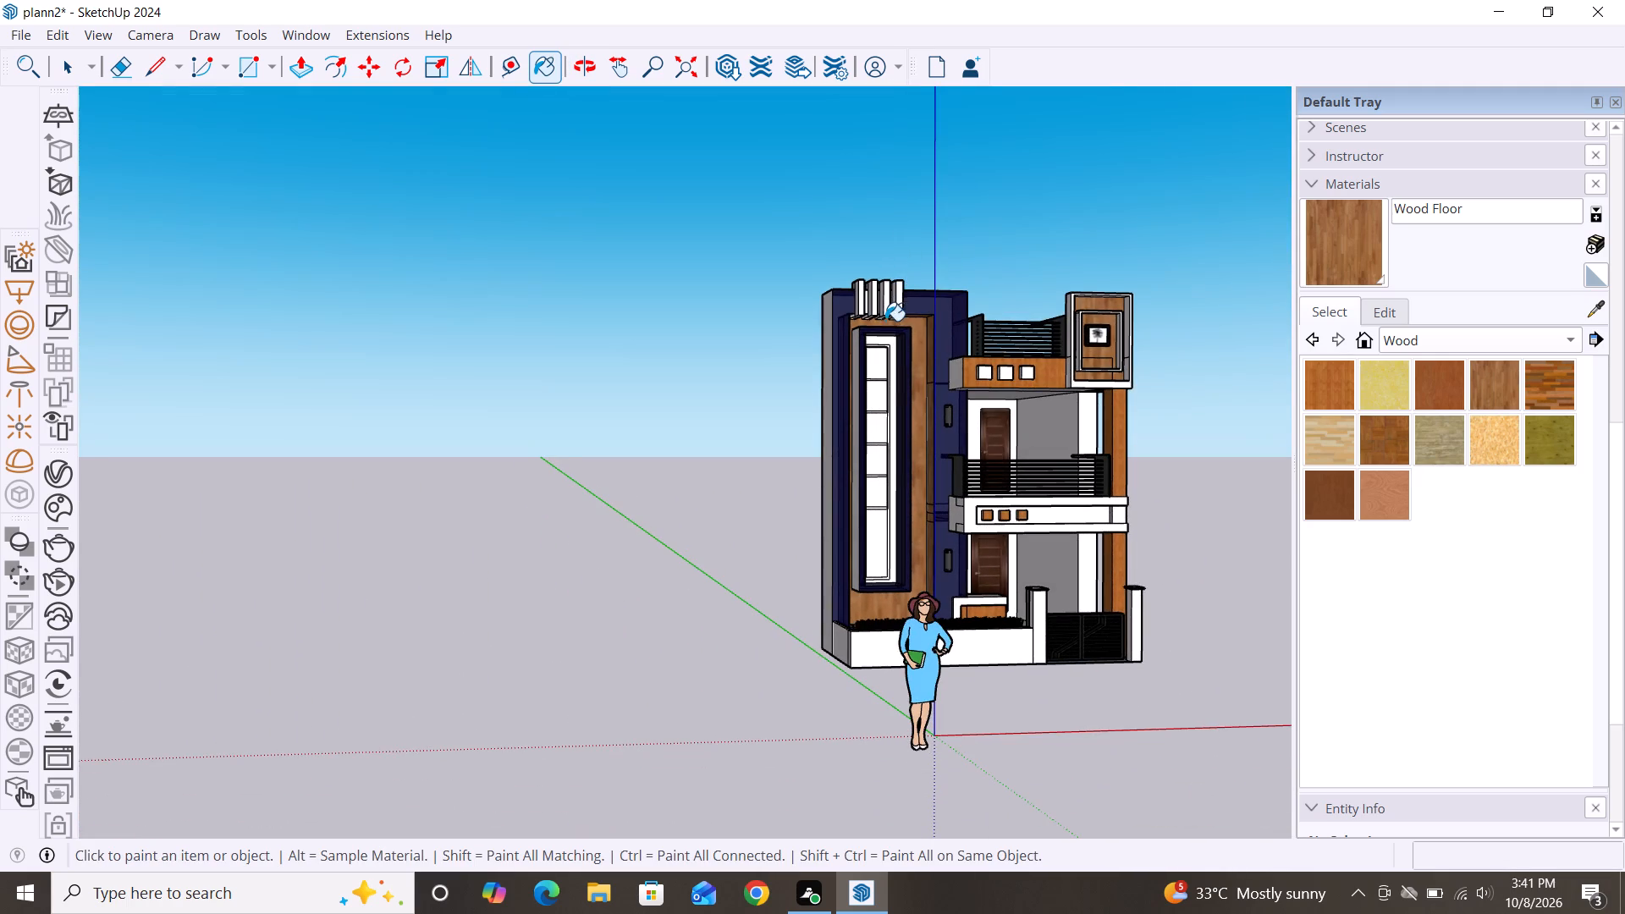
pyautogui.scroll(16, 885, 321)
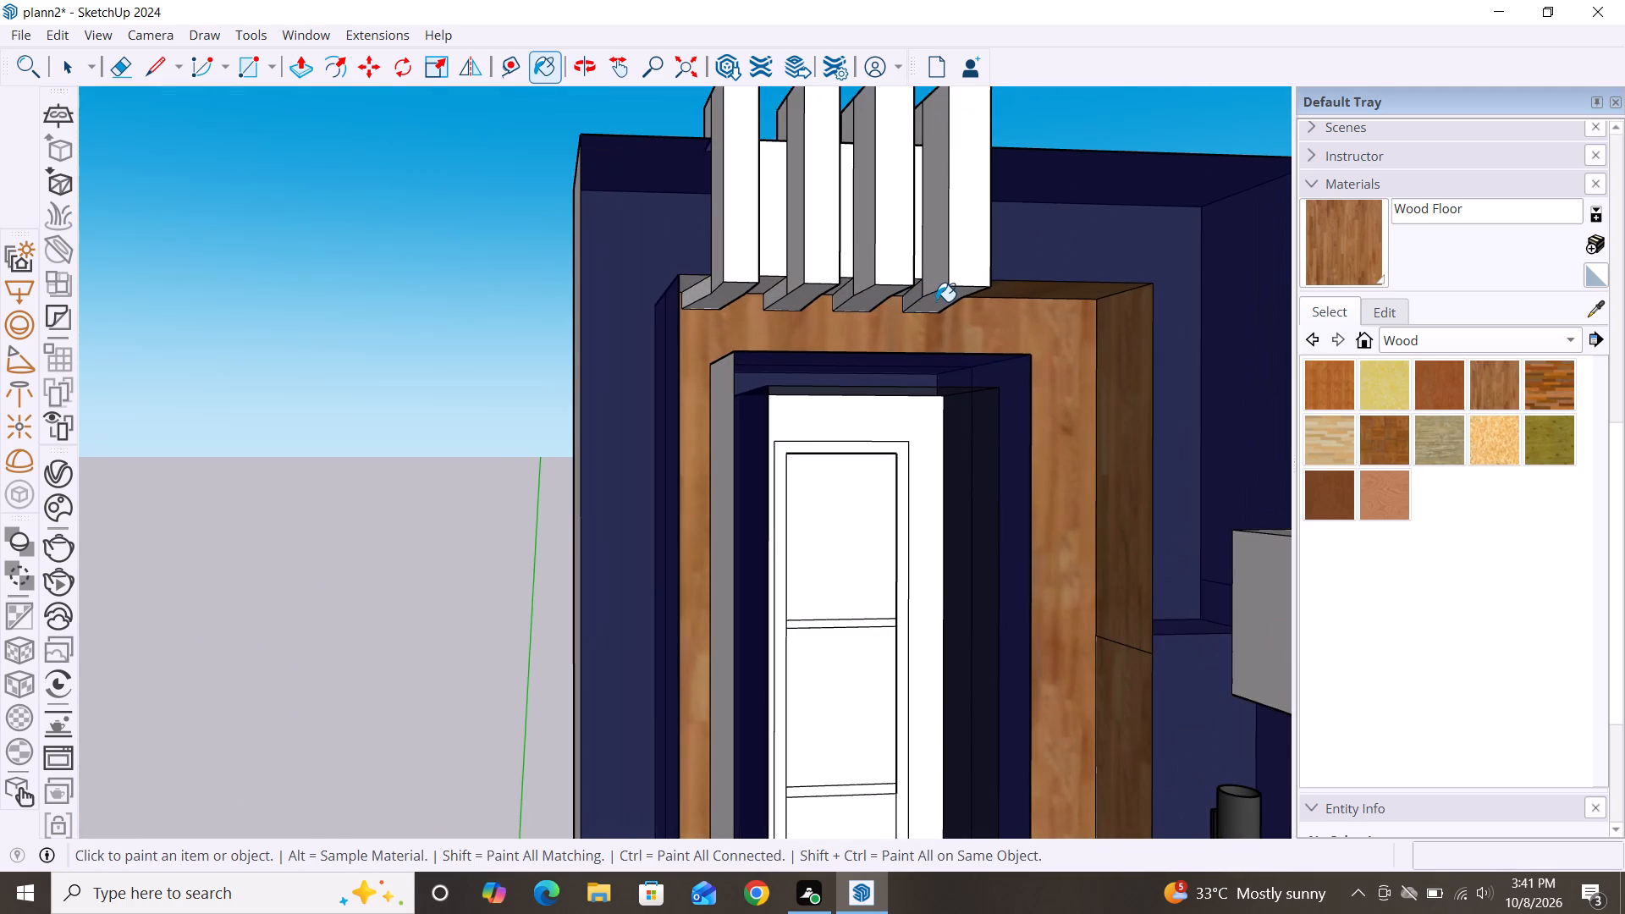
pyautogui.click(936, 301)
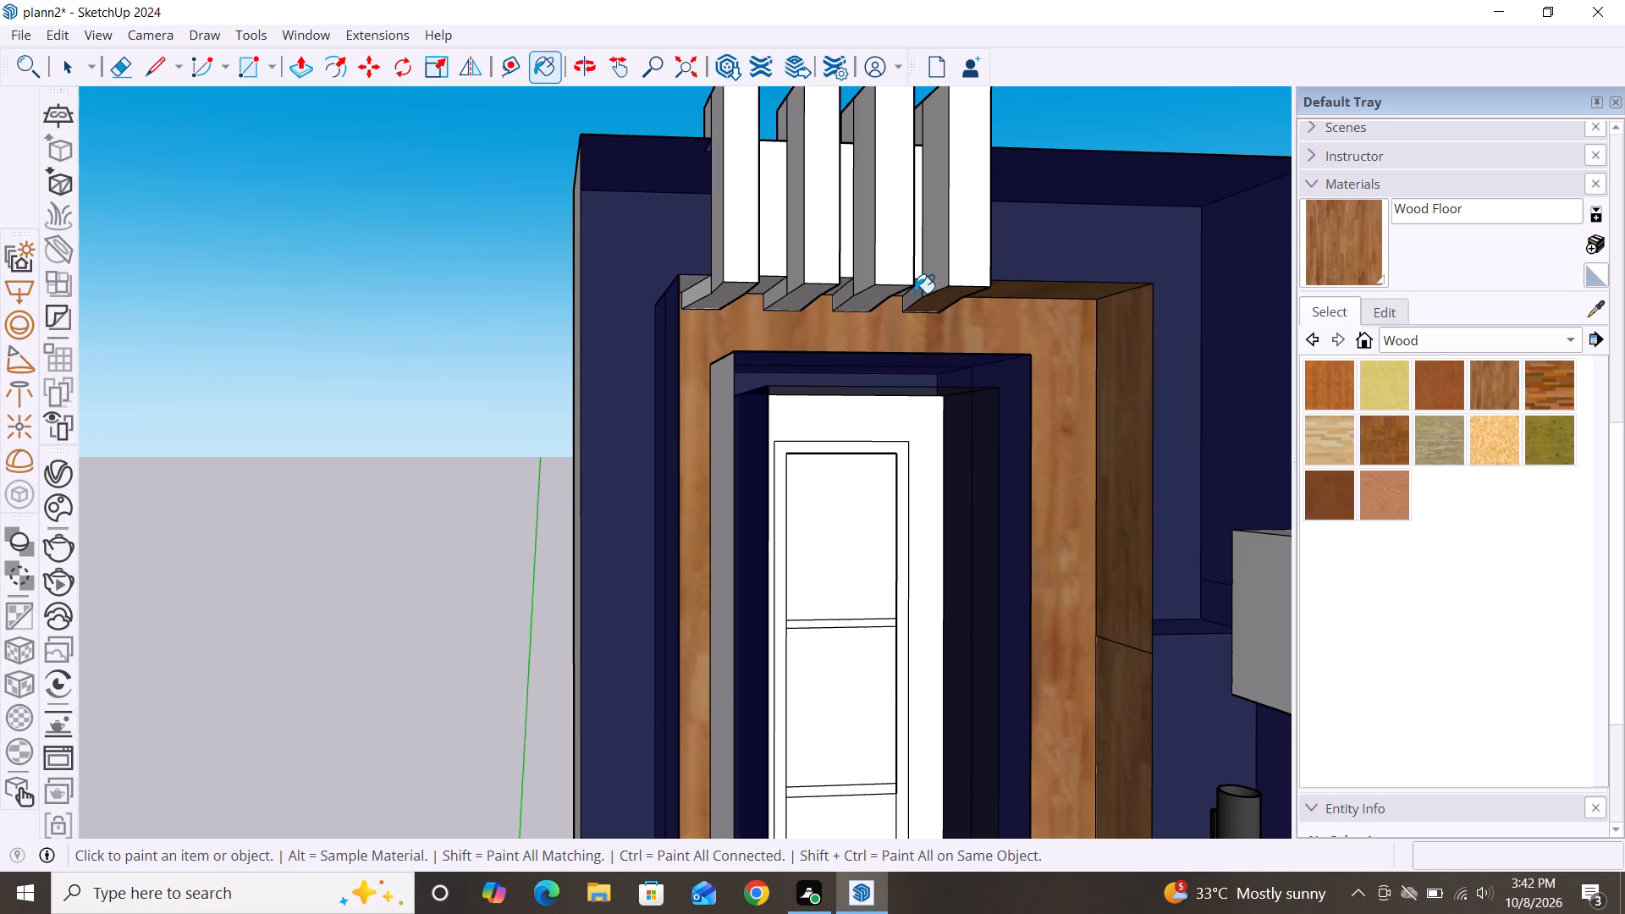
pyautogui.click(915, 293)
pyautogui.click(867, 311)
pyautogui.click(865, 305)
pyautogui.click(843, 300)
pyautogui.click(814, 288)
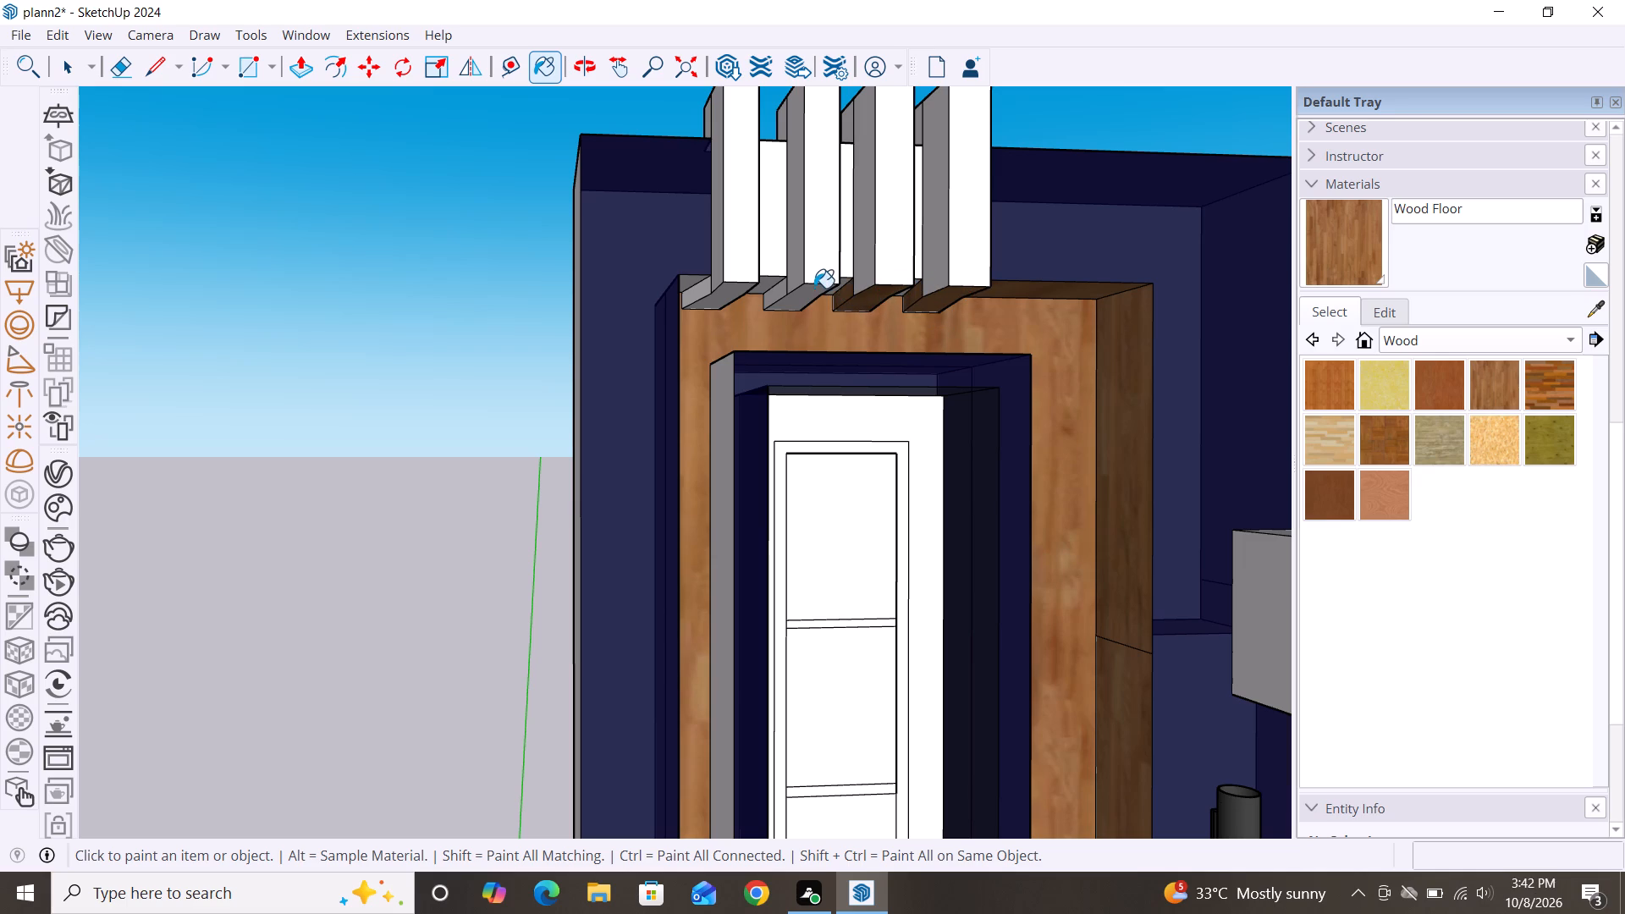
pyautogui.click(769, 288)
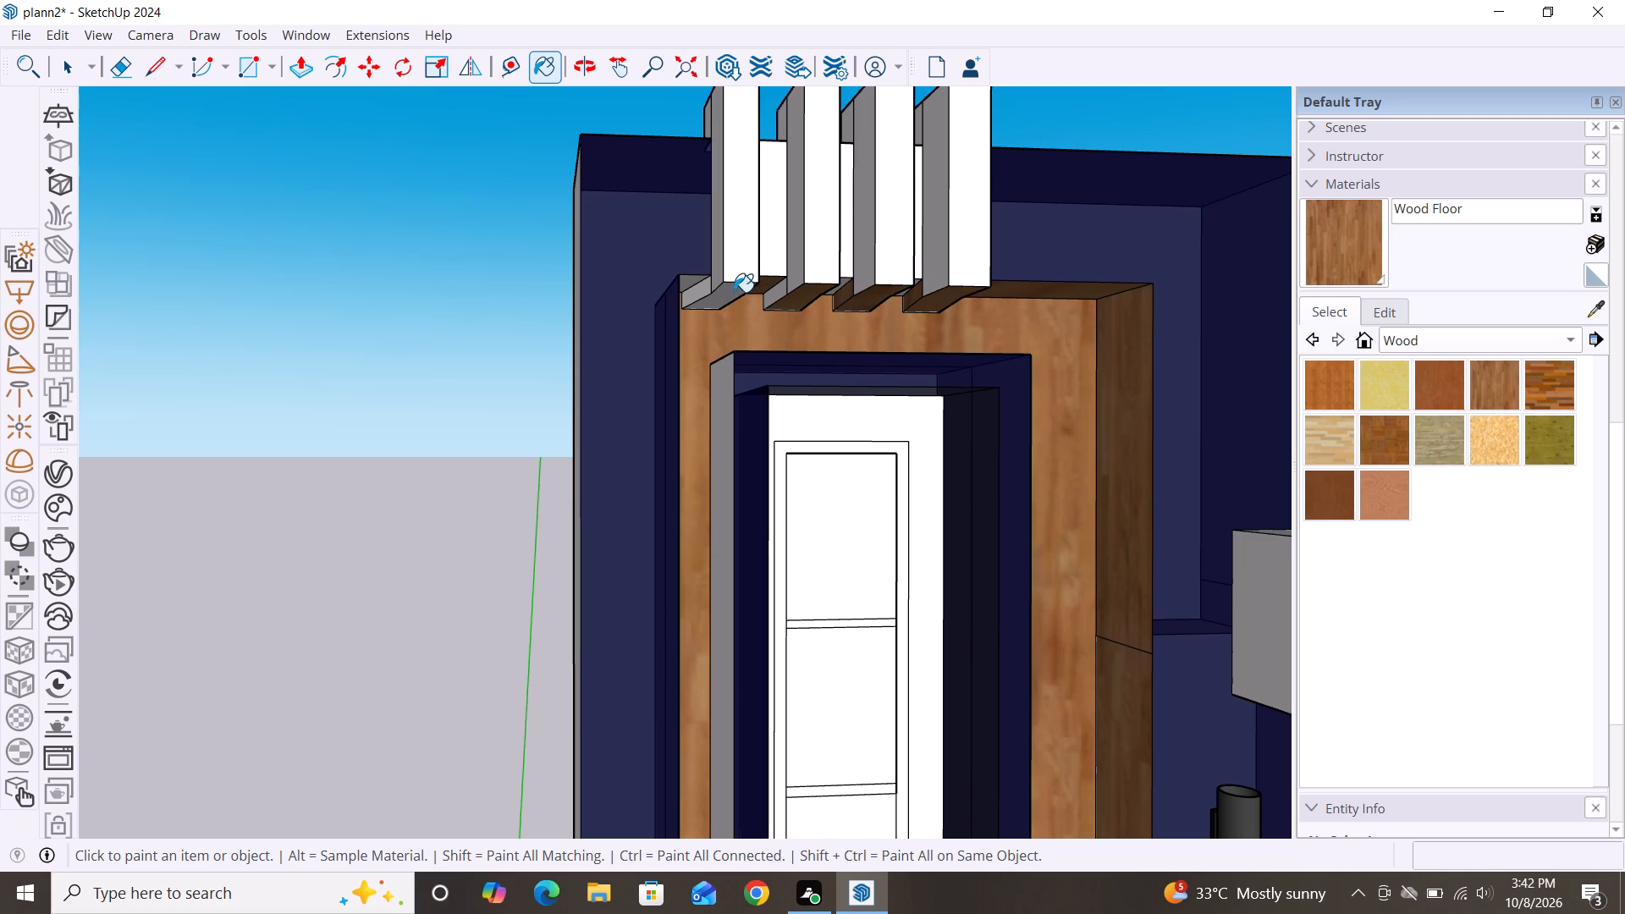
pyautogui.click(734, 292)
pyautogui.click(688, 292)
pyautogui.click(696, 282)
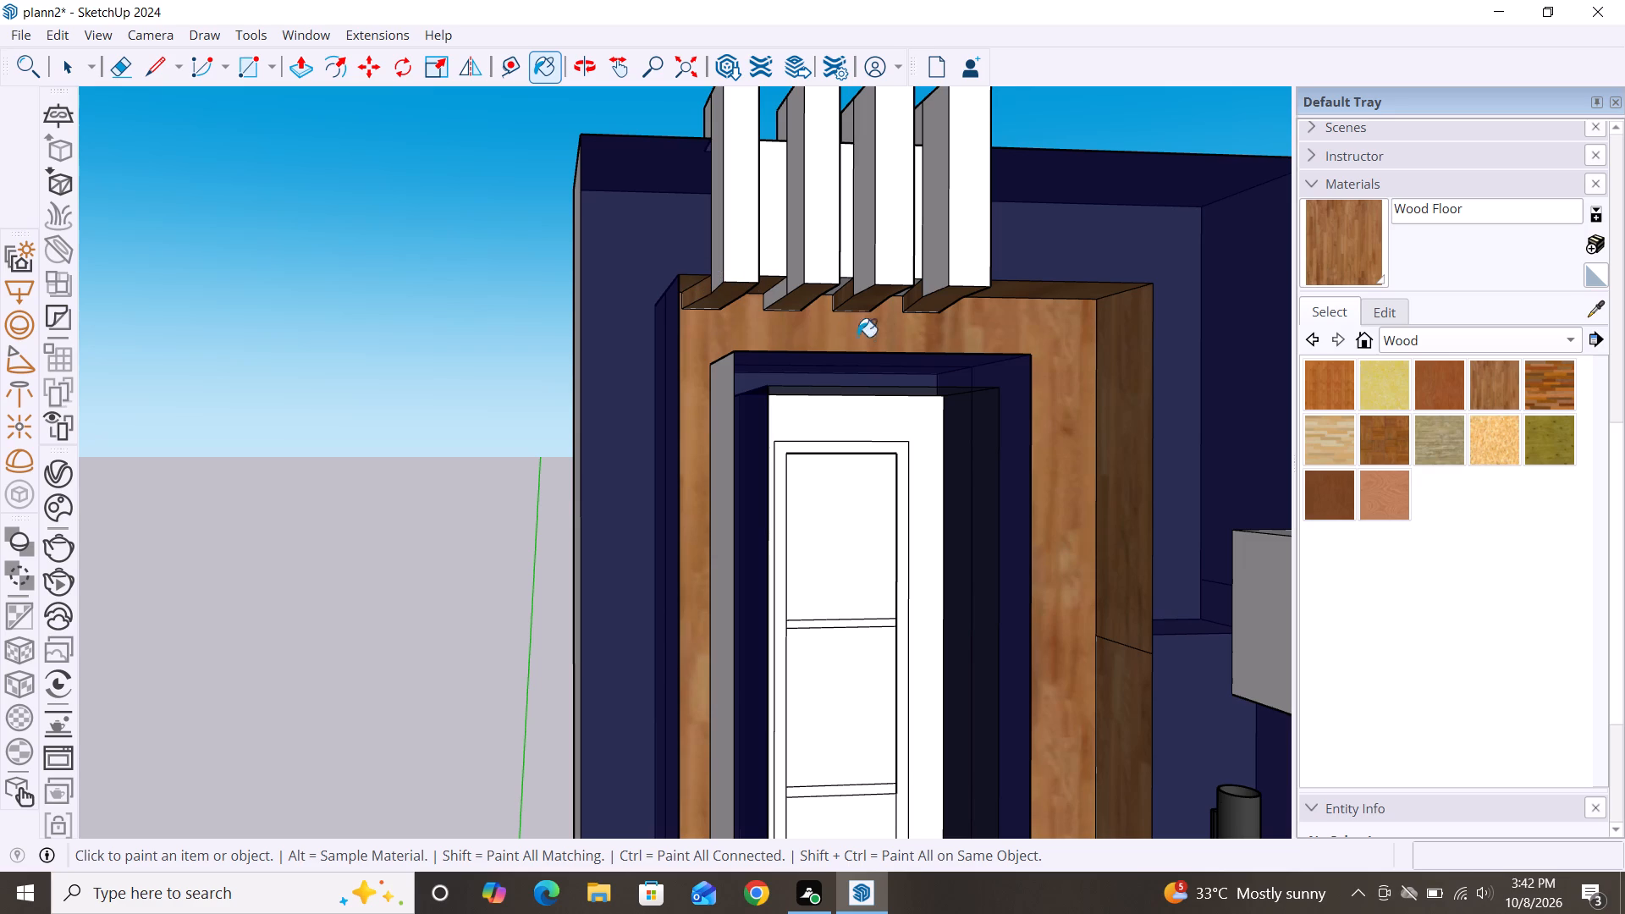
# Paint the remaining grey recess-top sections between the fins and the fins' lower side faces with Wood Floor.
pyautogui.moveTo(952, 383); pyautogui.dragTo(821, 372, button='middle')
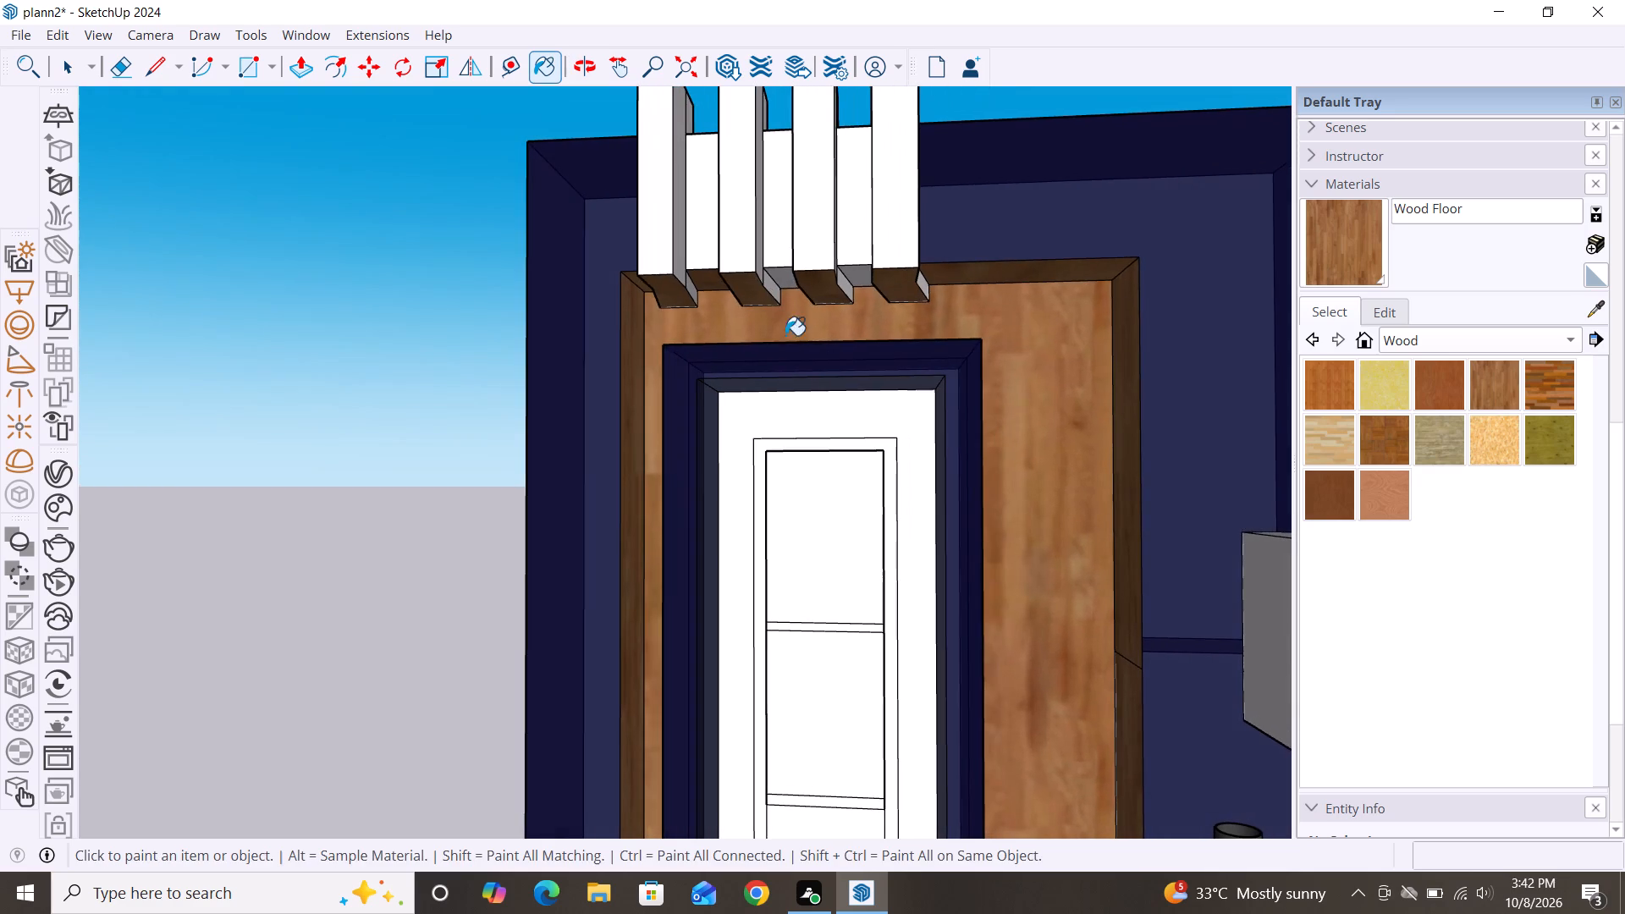
pyautogui.scroll(7, 790, 289)
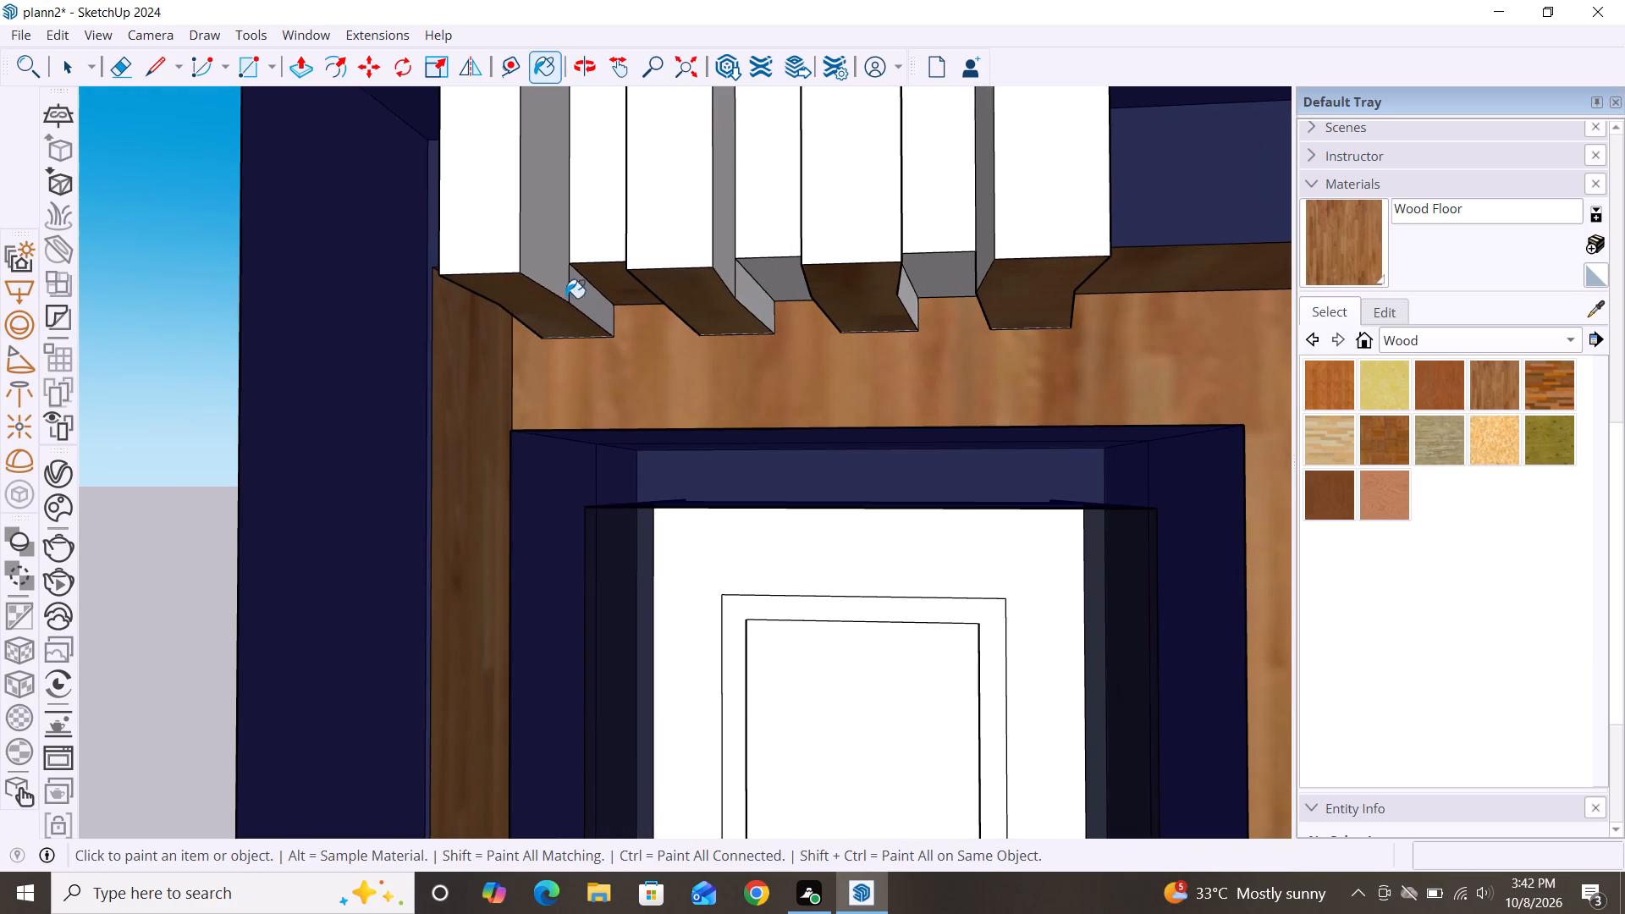
pyautogui.click(587, 295)
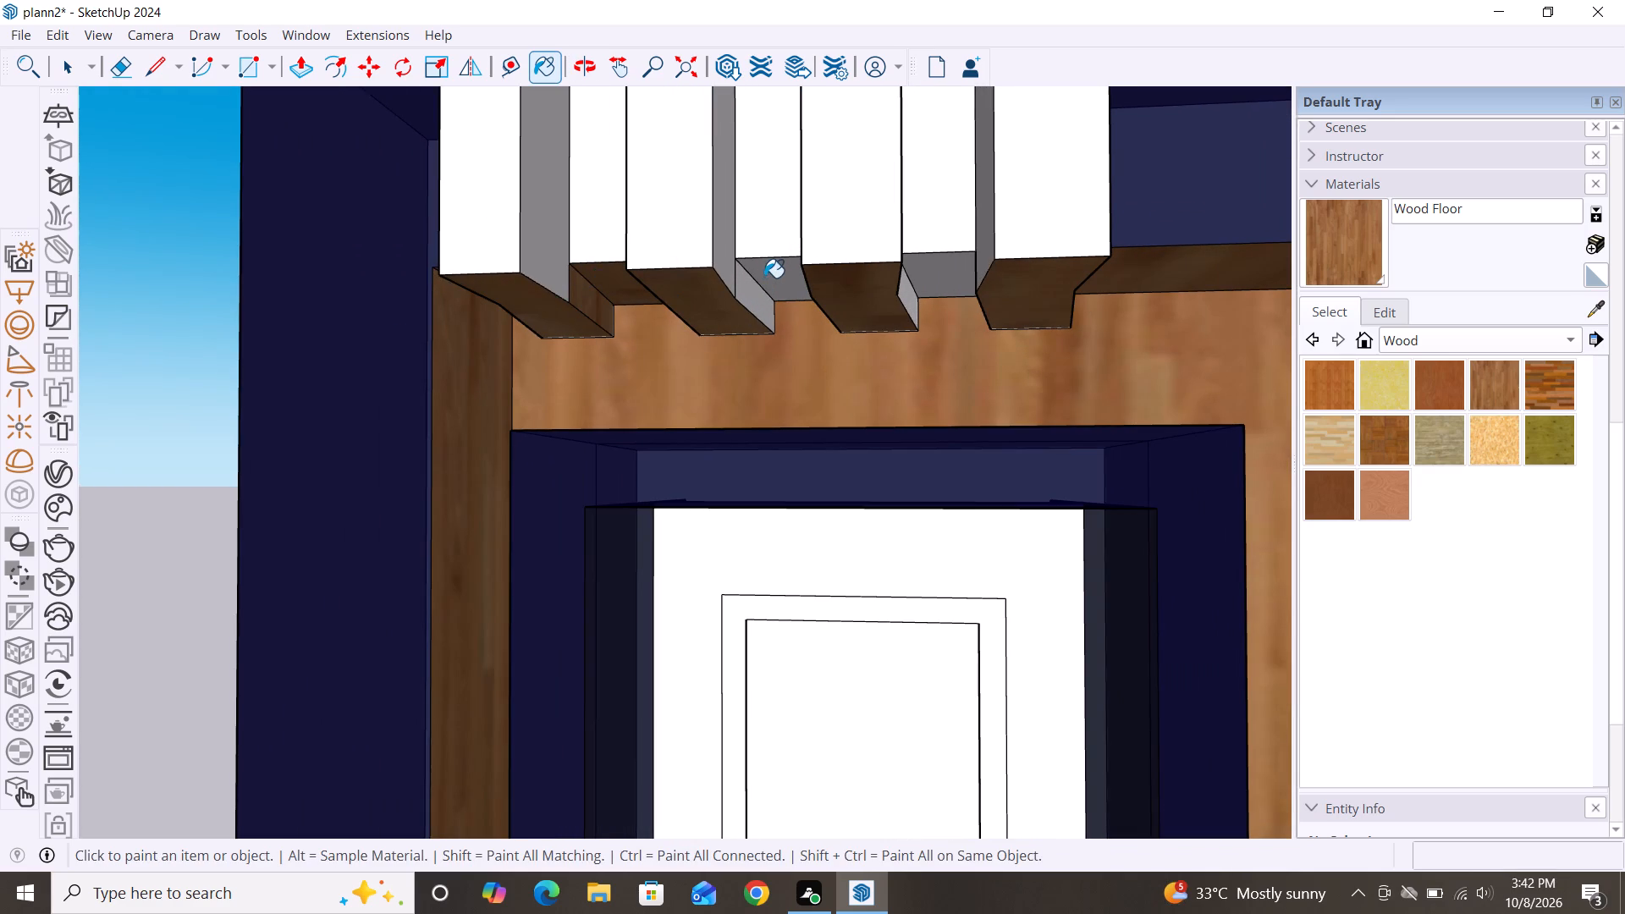
pyautogui.click(767, 278)
pyautogui.click(755, 302)
pyautogui.click(941, 266)
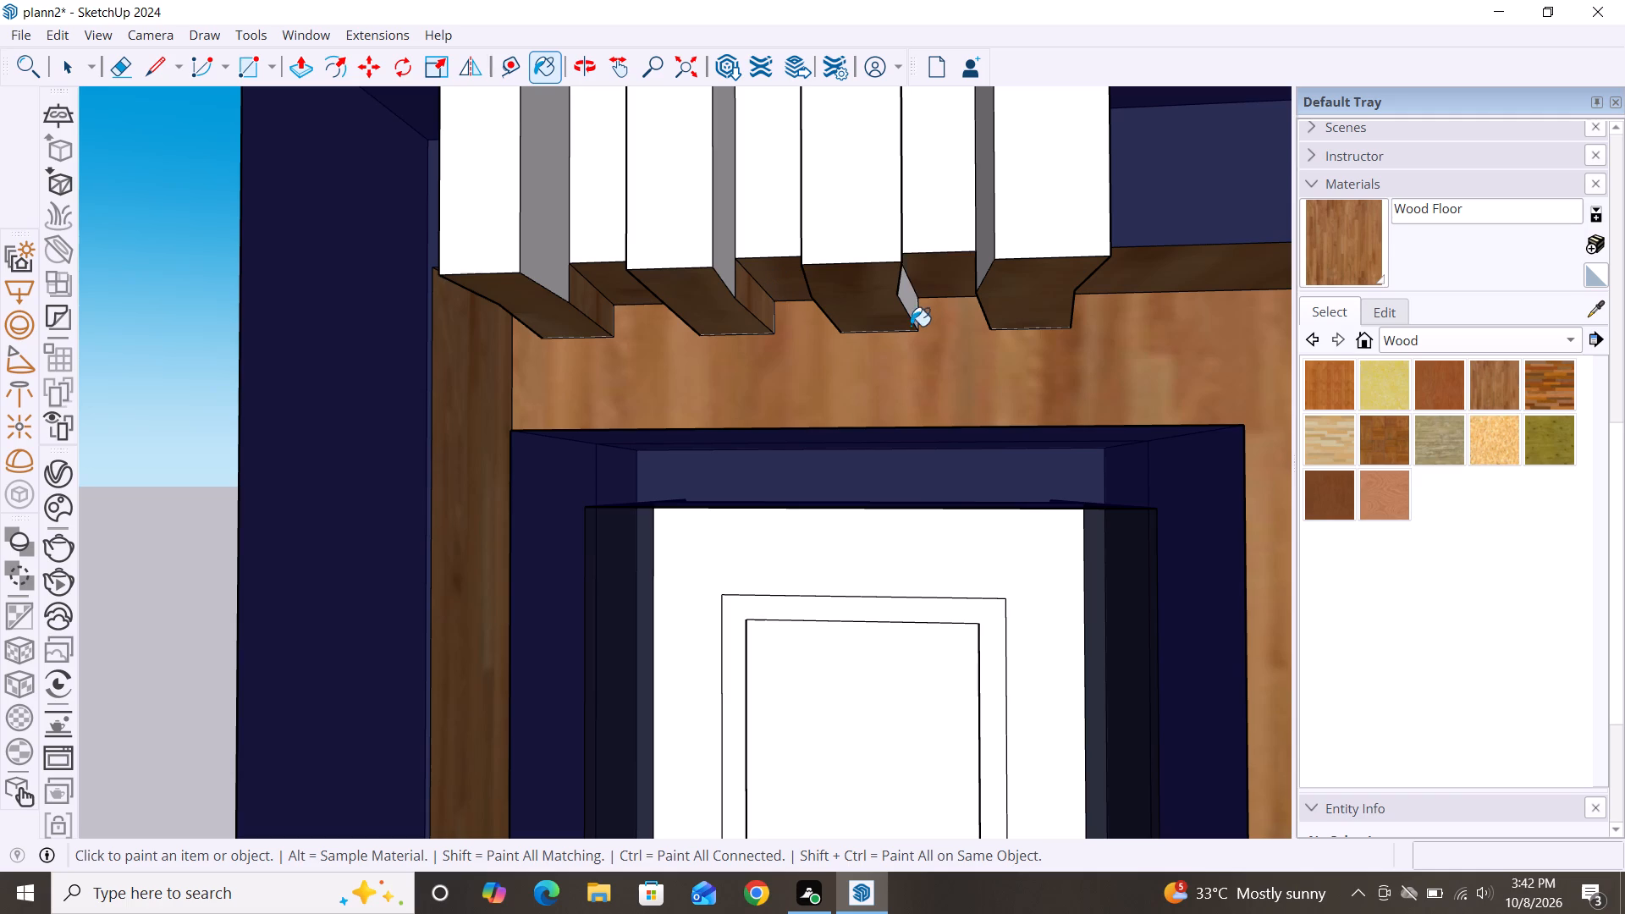
pyautogui.click(914, 309)
pyautogui.scroll(-7, 973, 339)
pyautogui.moveTo(1104, 434); pyautogui.dragTo(925, 471, button='middle')
pyautogui.click(978, 324)
pyautogui.scroll(-3, 929, 410)
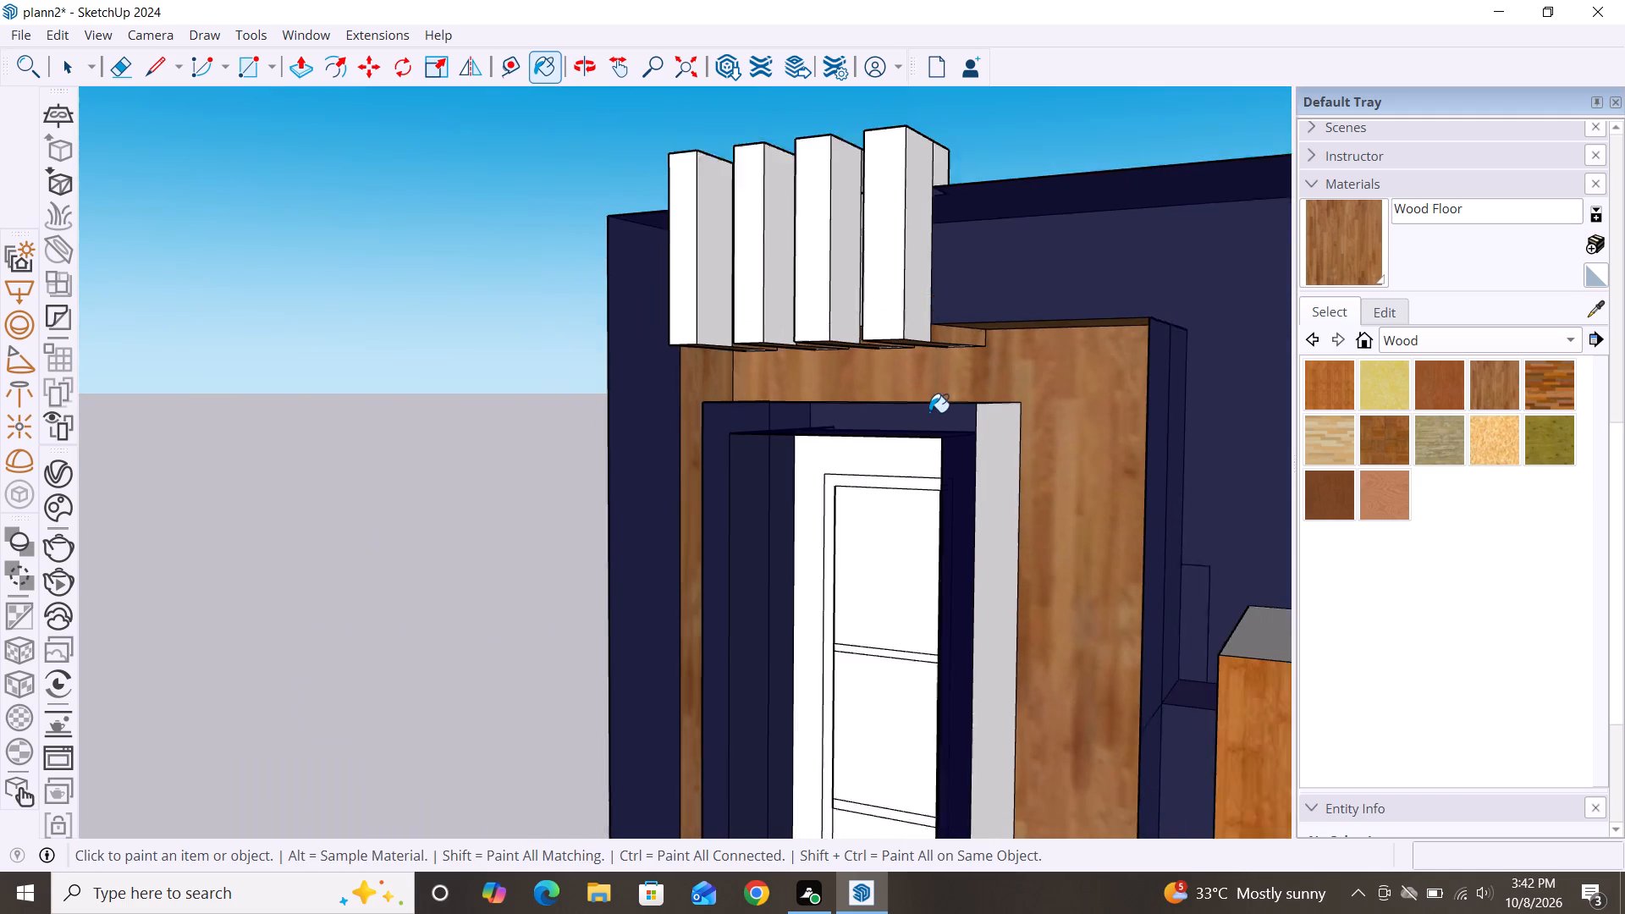
# Paint the front faces of the four white fins at the top of the tower with Wood Cherry Original.
pyautogui.moveTo(947, 449); pyautogui.dragTo(1183, 456, button='middle')
pyautogui.scroll(-7, 818, 278)
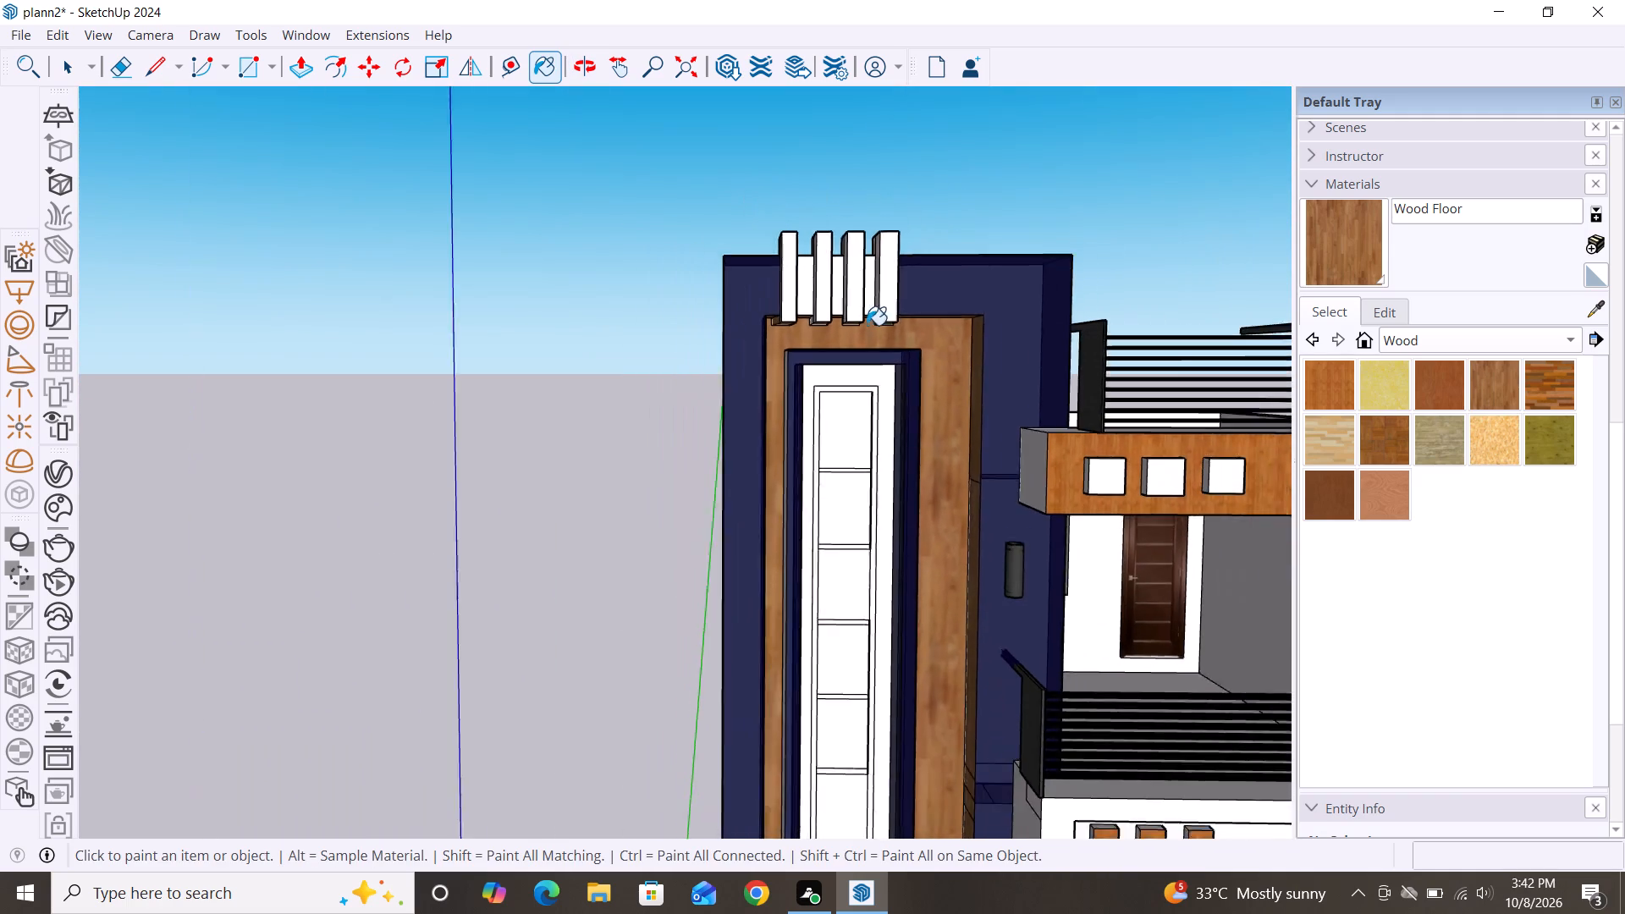
pyautogui.scroll(-4, 867, 325)
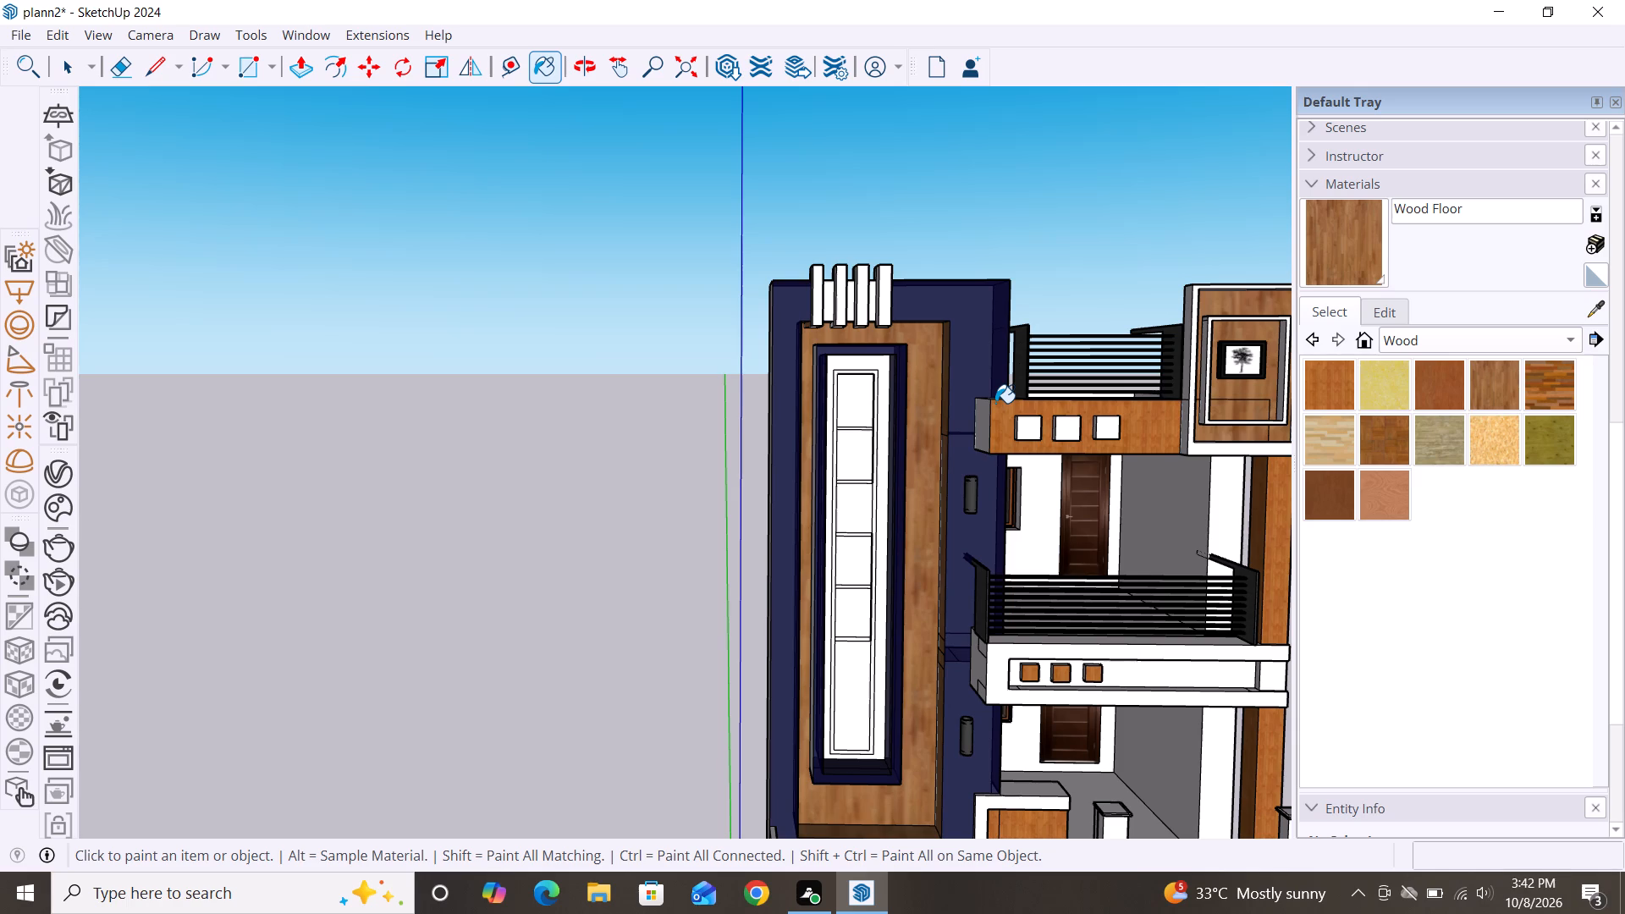
pyautogui.scroll(-3, 399, 439)
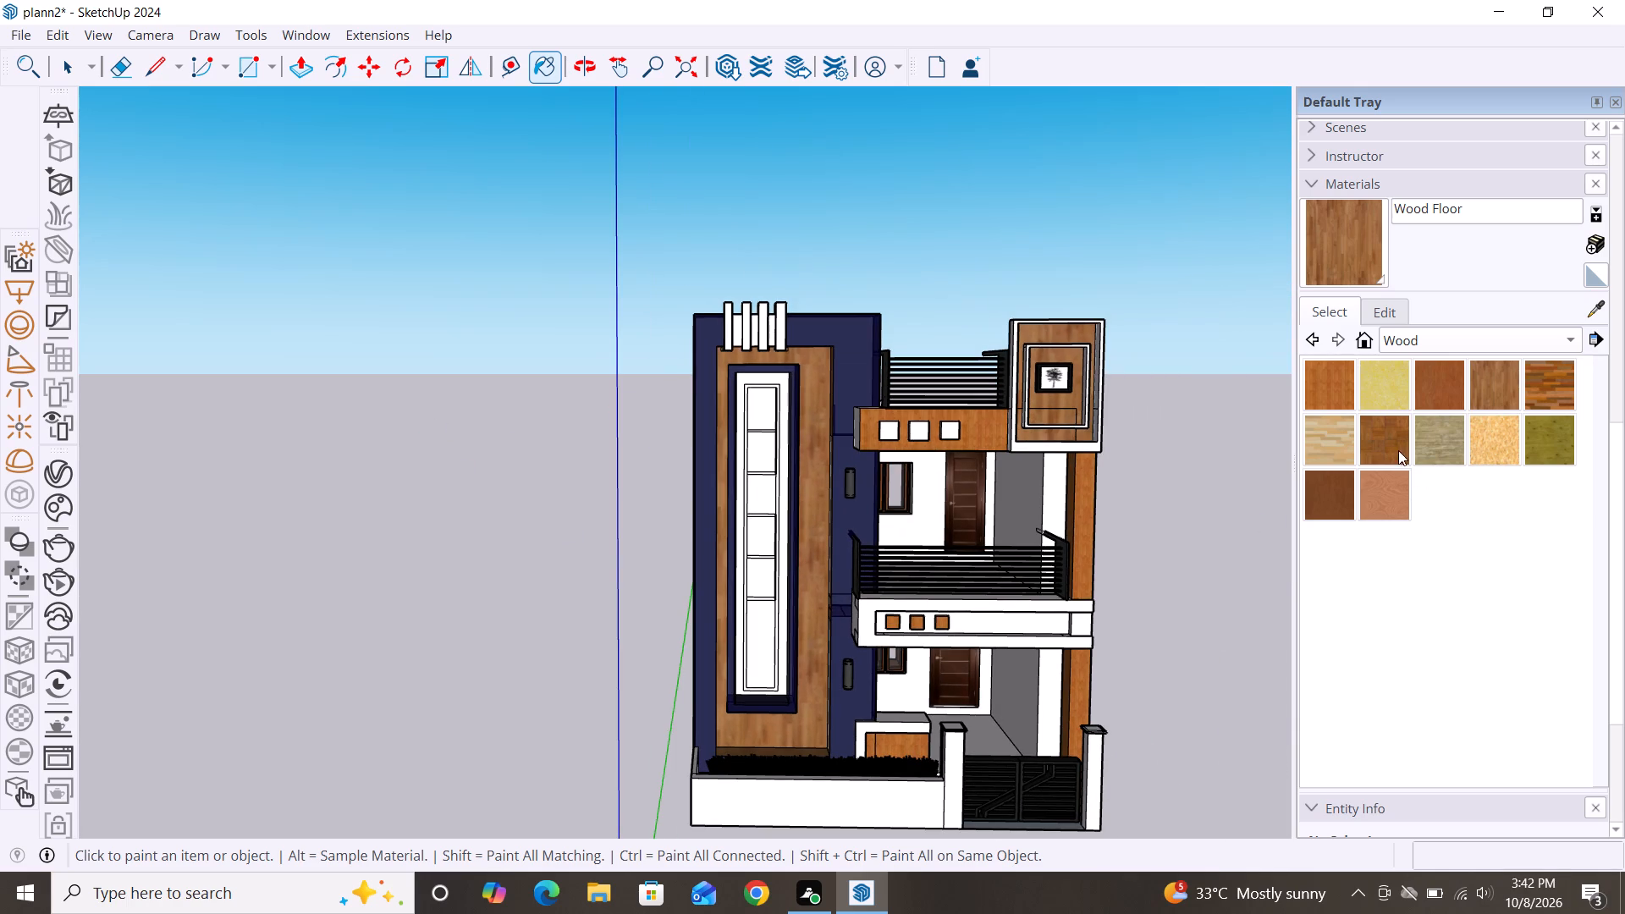
pyautogui.click(1441, 401)
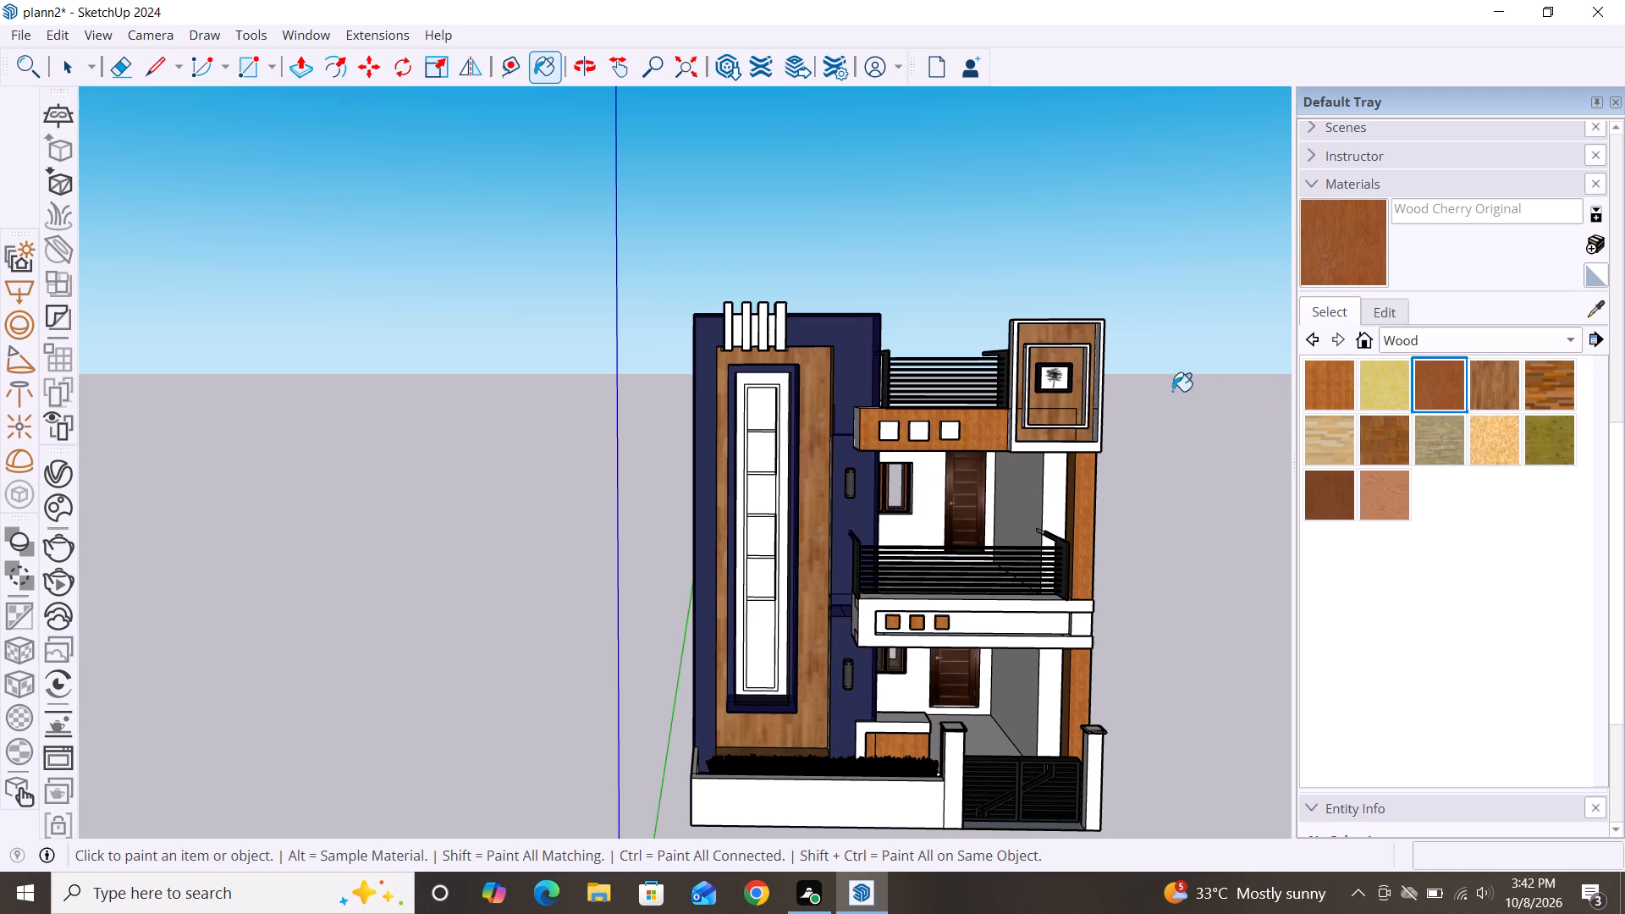
pyautogui.click(728, 307)
pyautogui.click(749, 308)
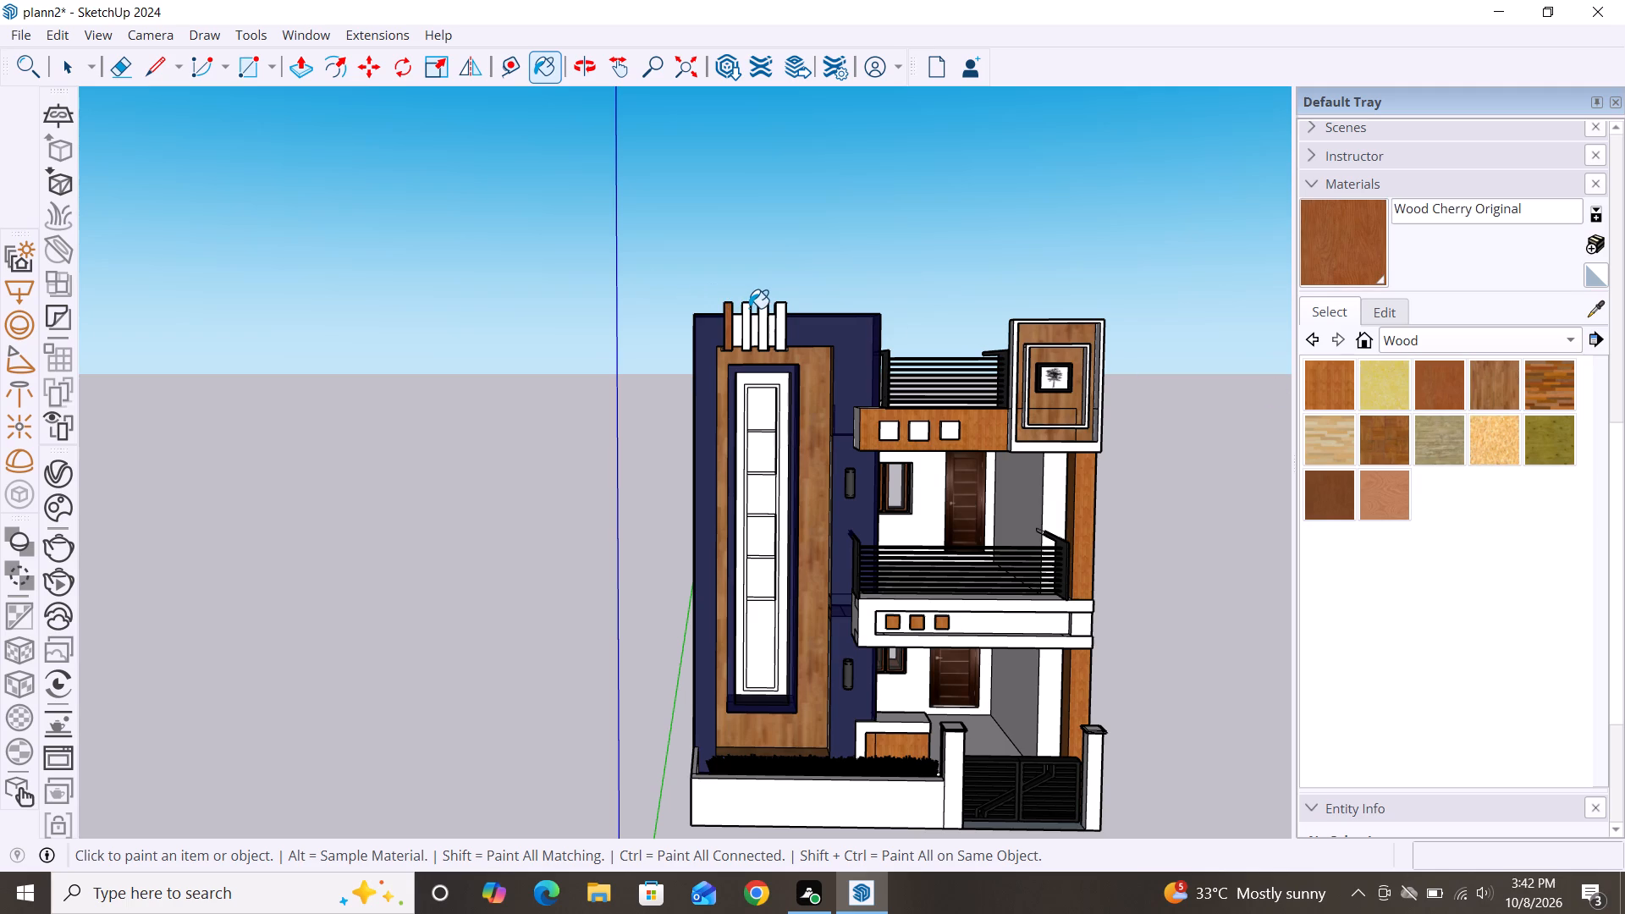
pyautogui.click(763, 313)
pyautogui.click(783, 316)
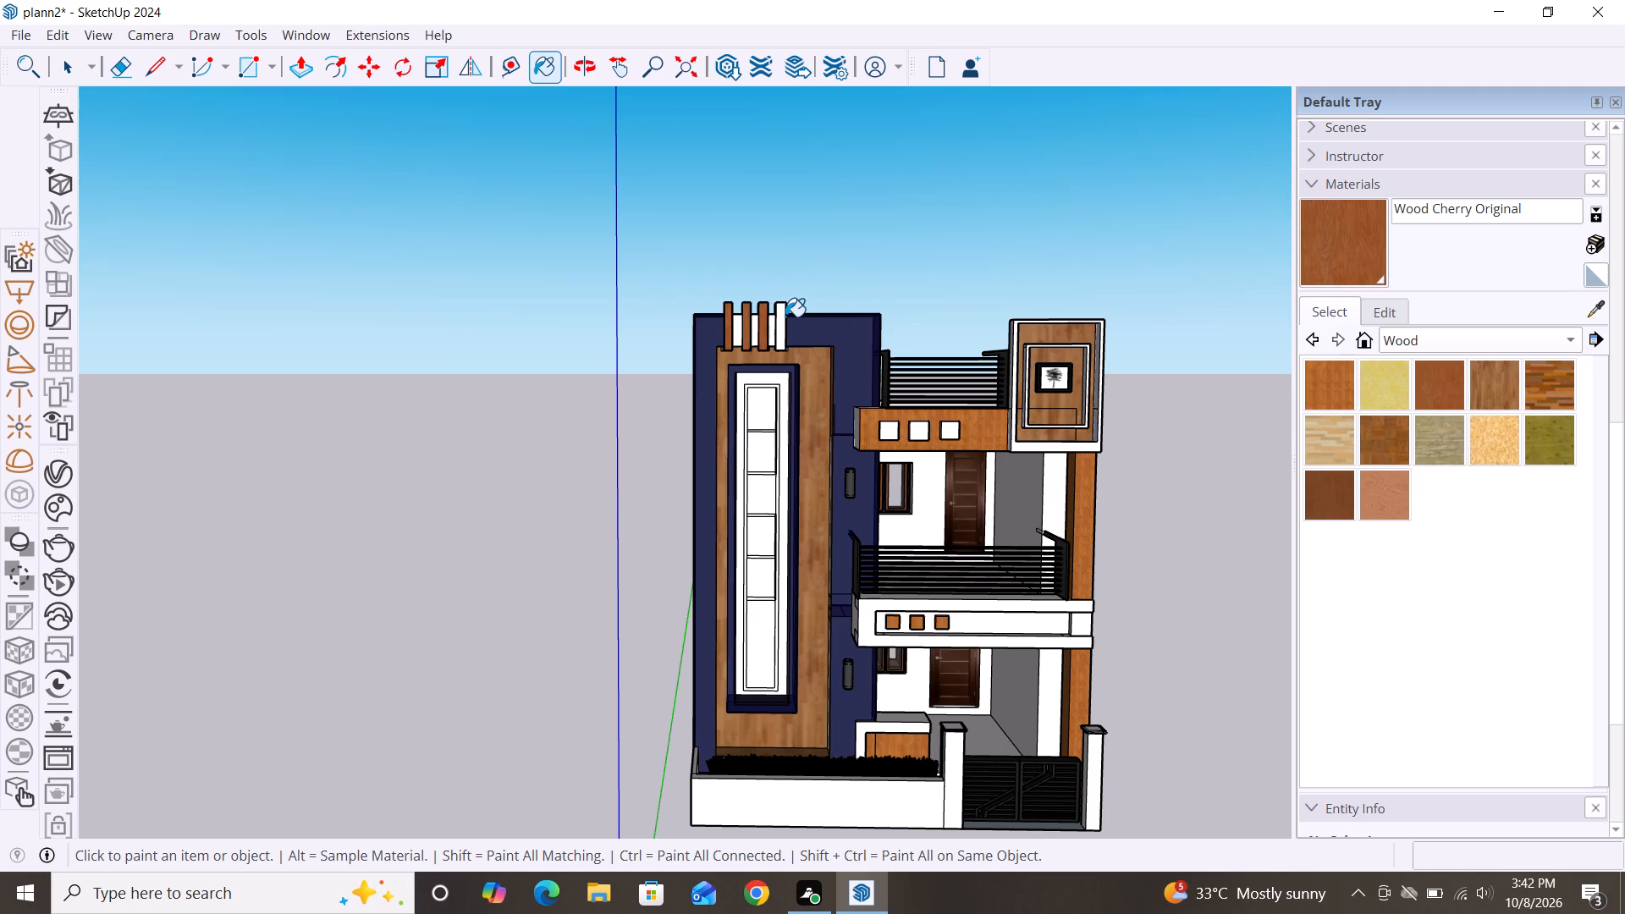
pyautogui.click(779, 314)
pyautogui.scroll(-2, 635, 419)
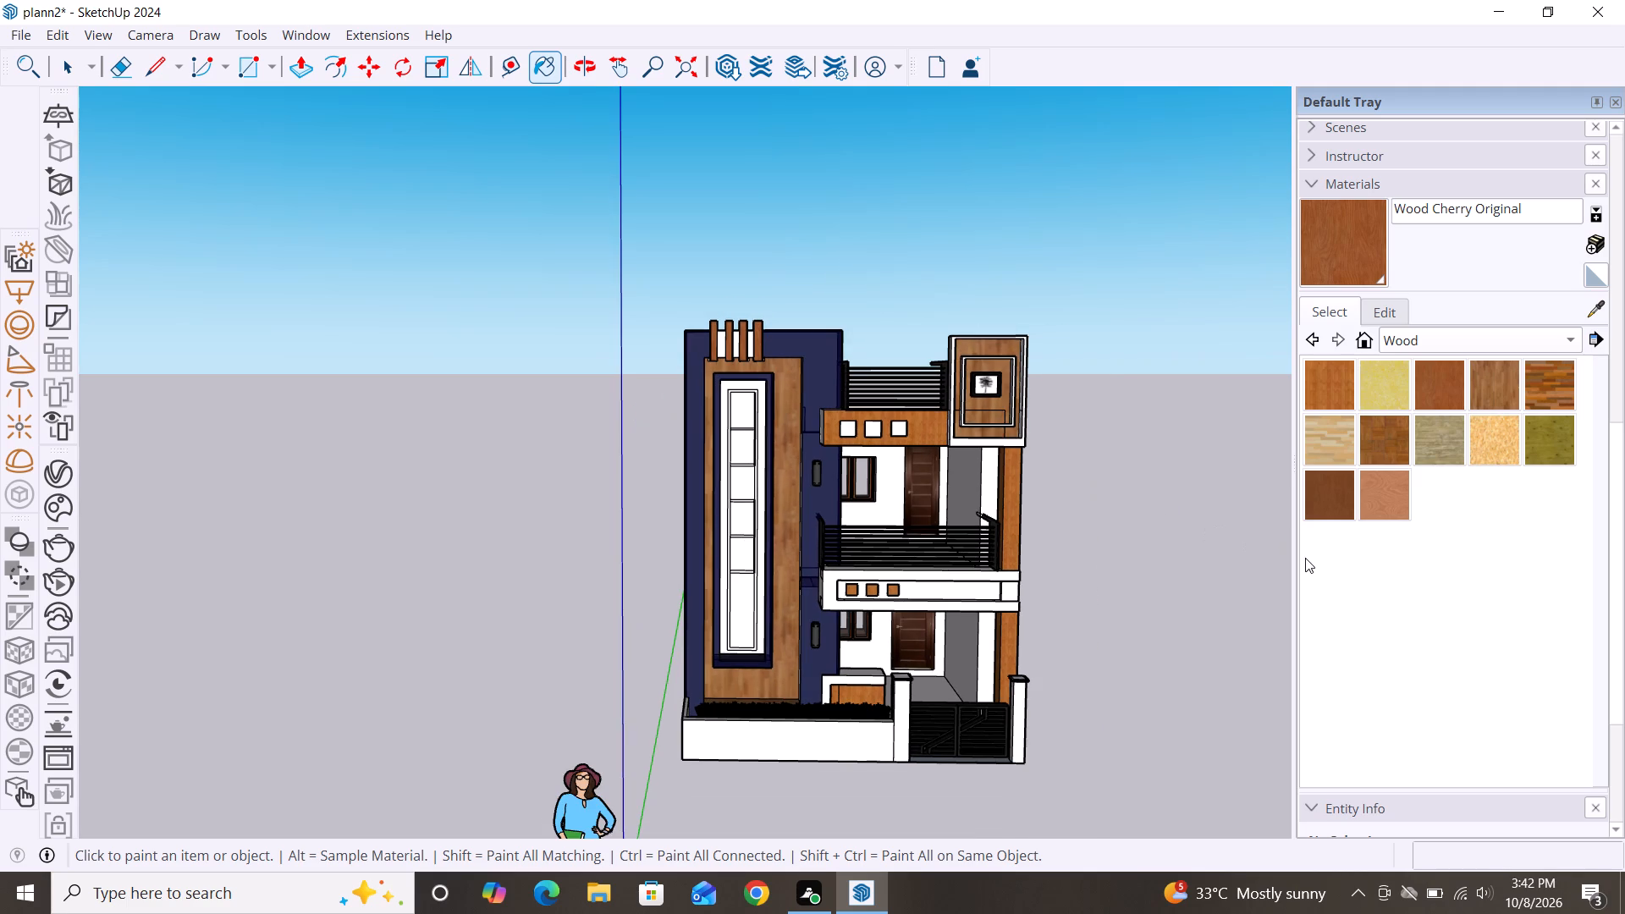
# Examine the whole front facade, from the tower and balconies to the boundary wall, for surfaces still needing material.
pyautogui.press('space')
pyautogui.scroll(-3, 1084, 515)
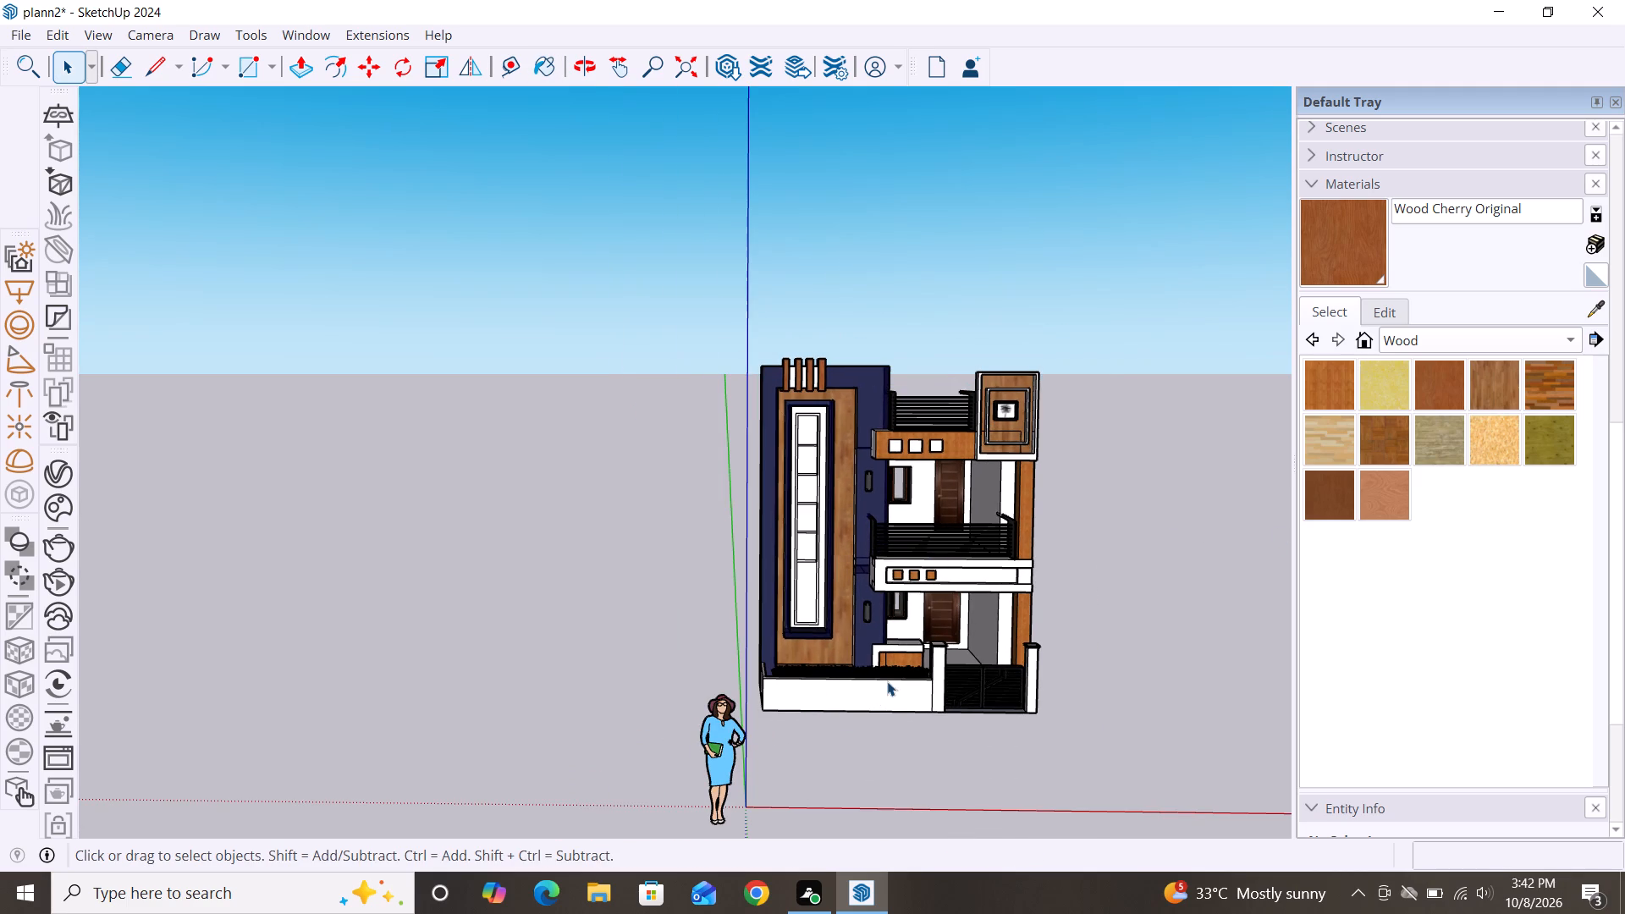
pyautogui.scroll(8, 901, 659)
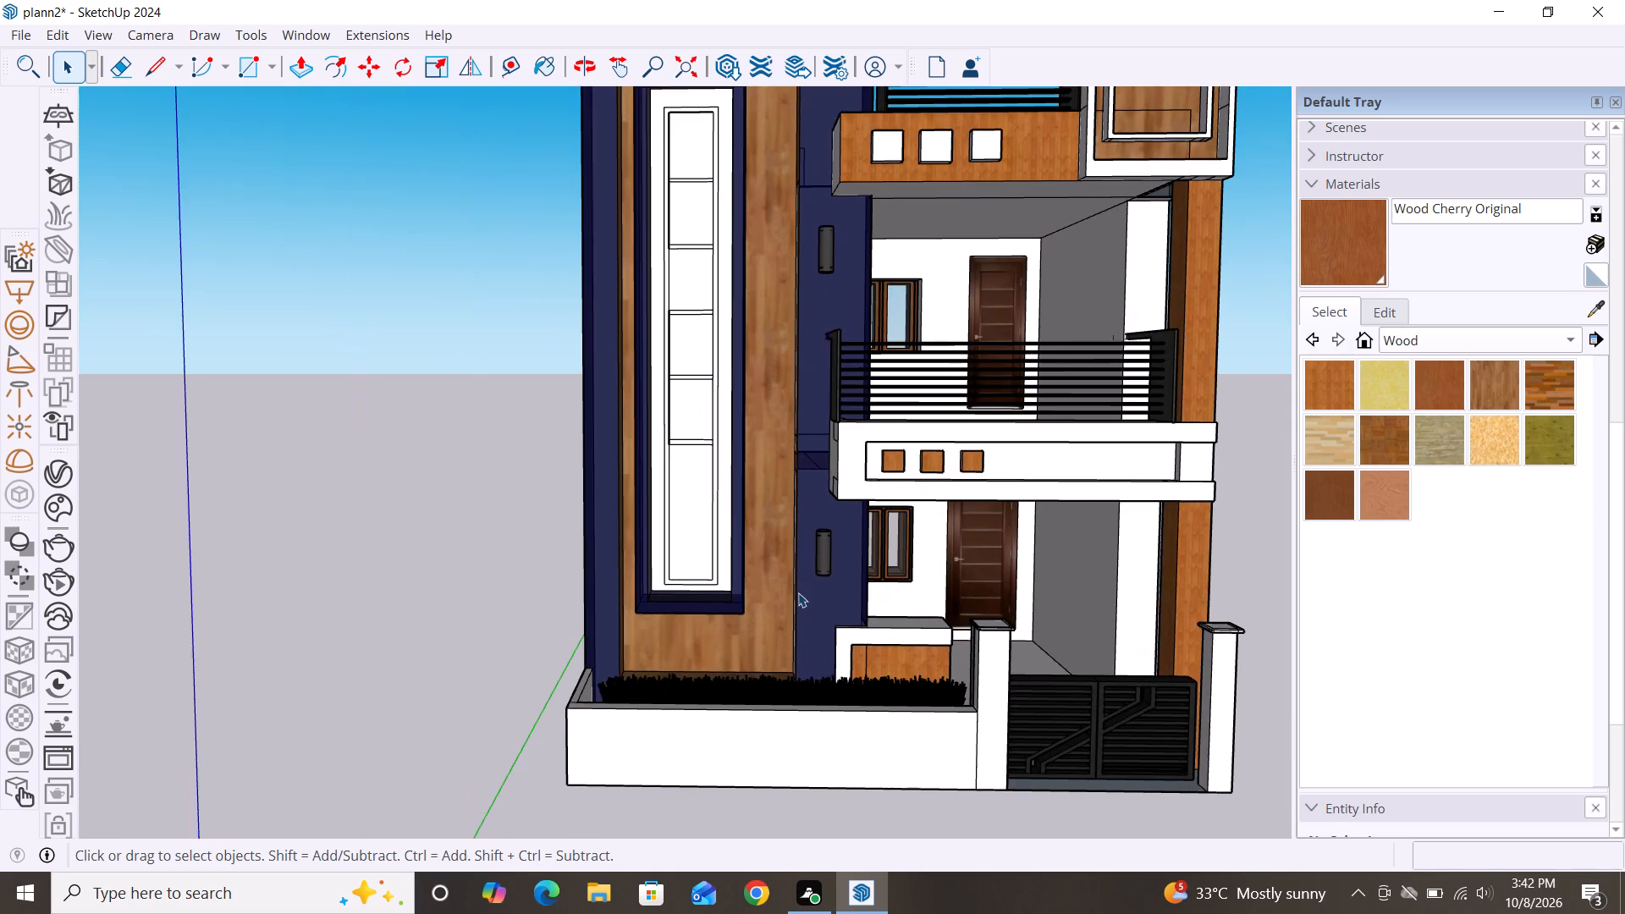
pyautogui.scroll(-1, 798, 592)
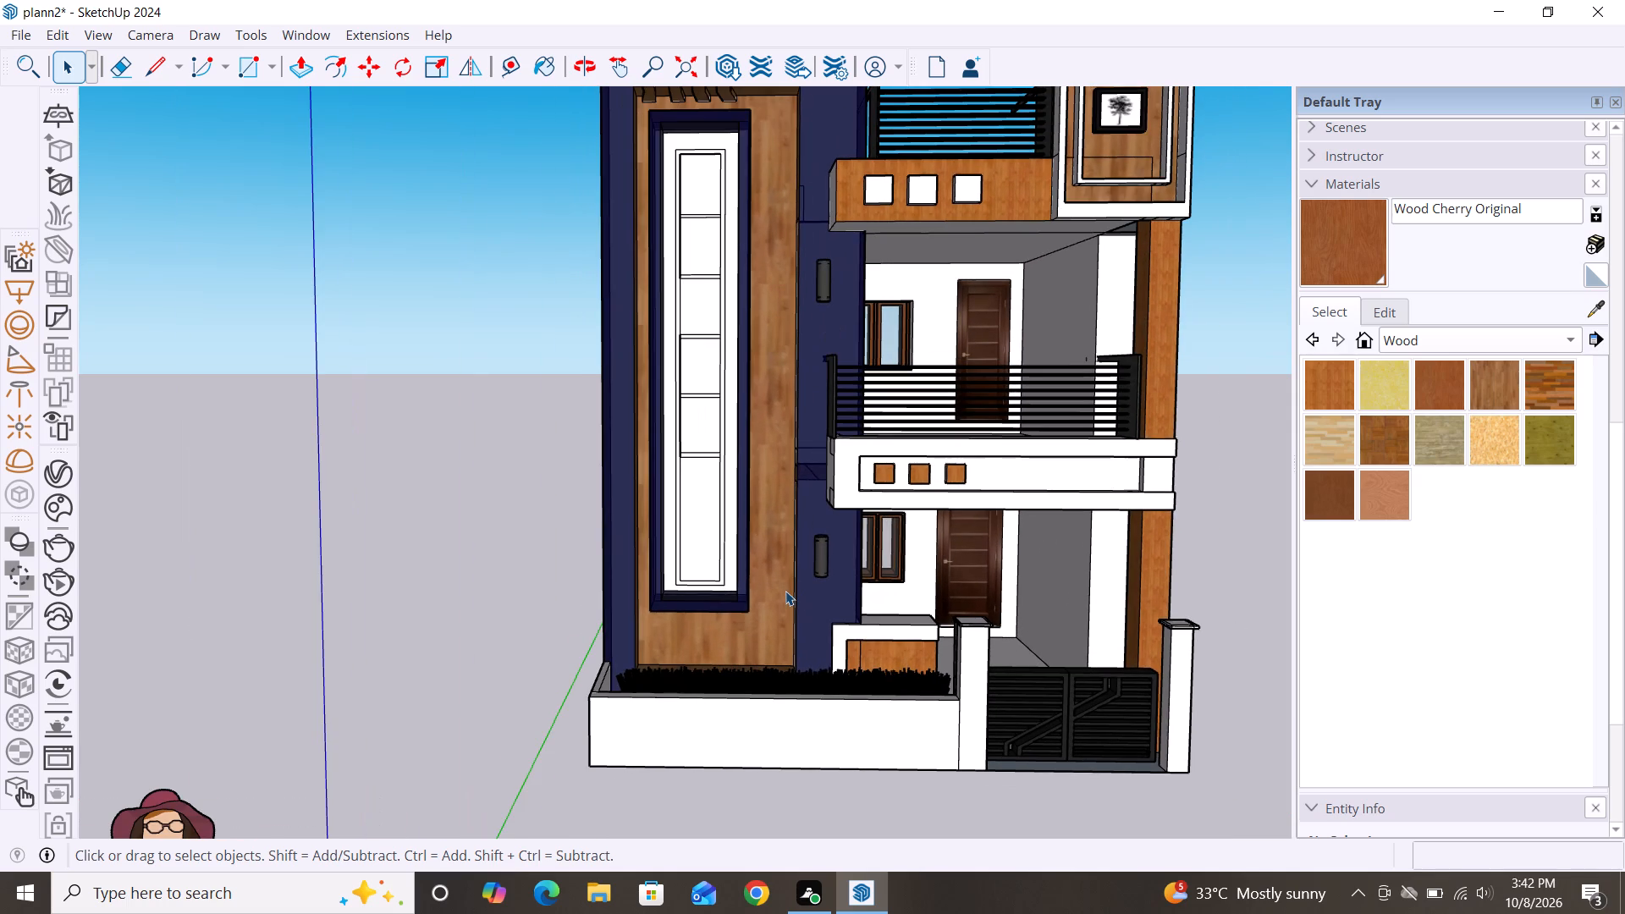
pyautogui.scroll(-5, 747, 548)
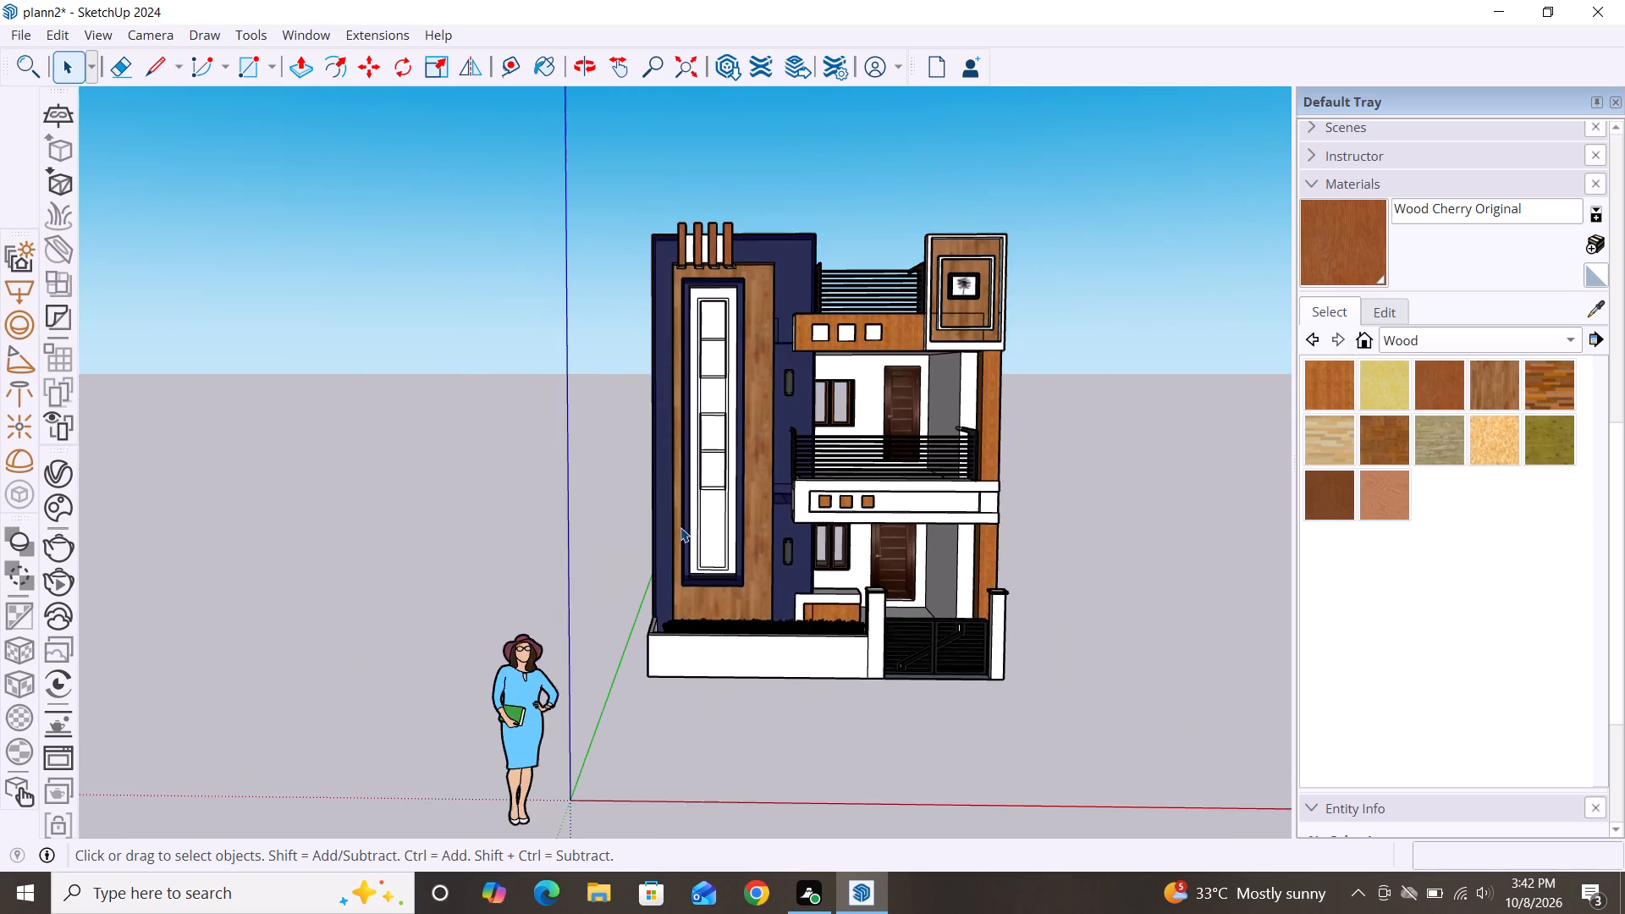
pyautogui.scroll(-2, 680, 527)
pyautogui.scroll(6, 787, 467)
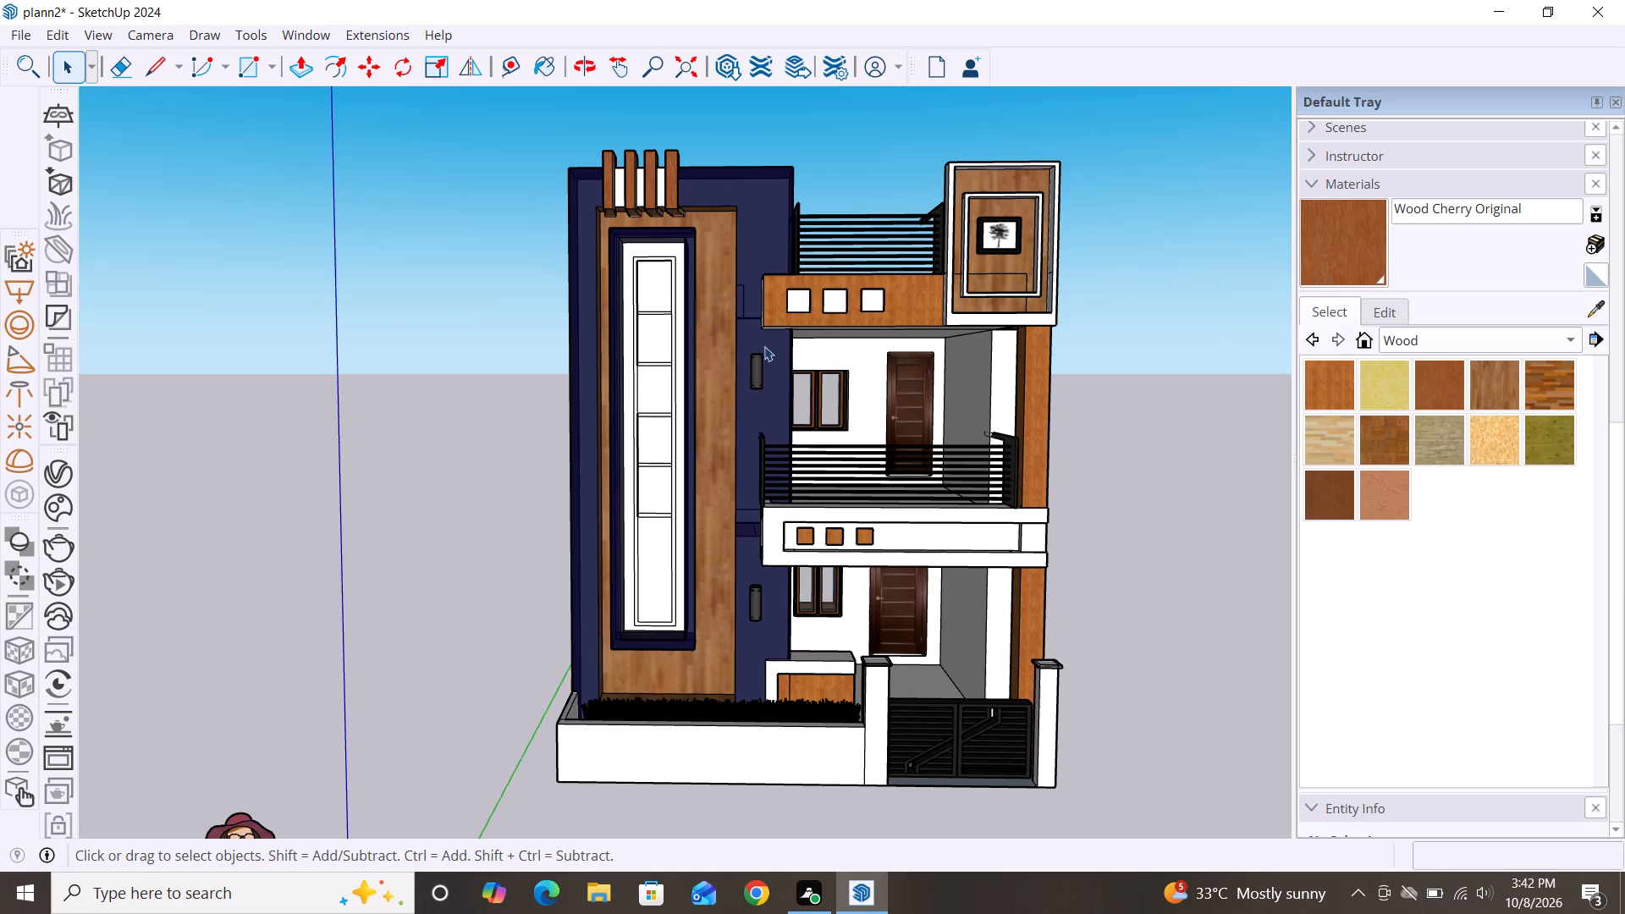
pyautogui.scroll(12, 766, 329)
pyautogui.scroll(-8, 754, 327)
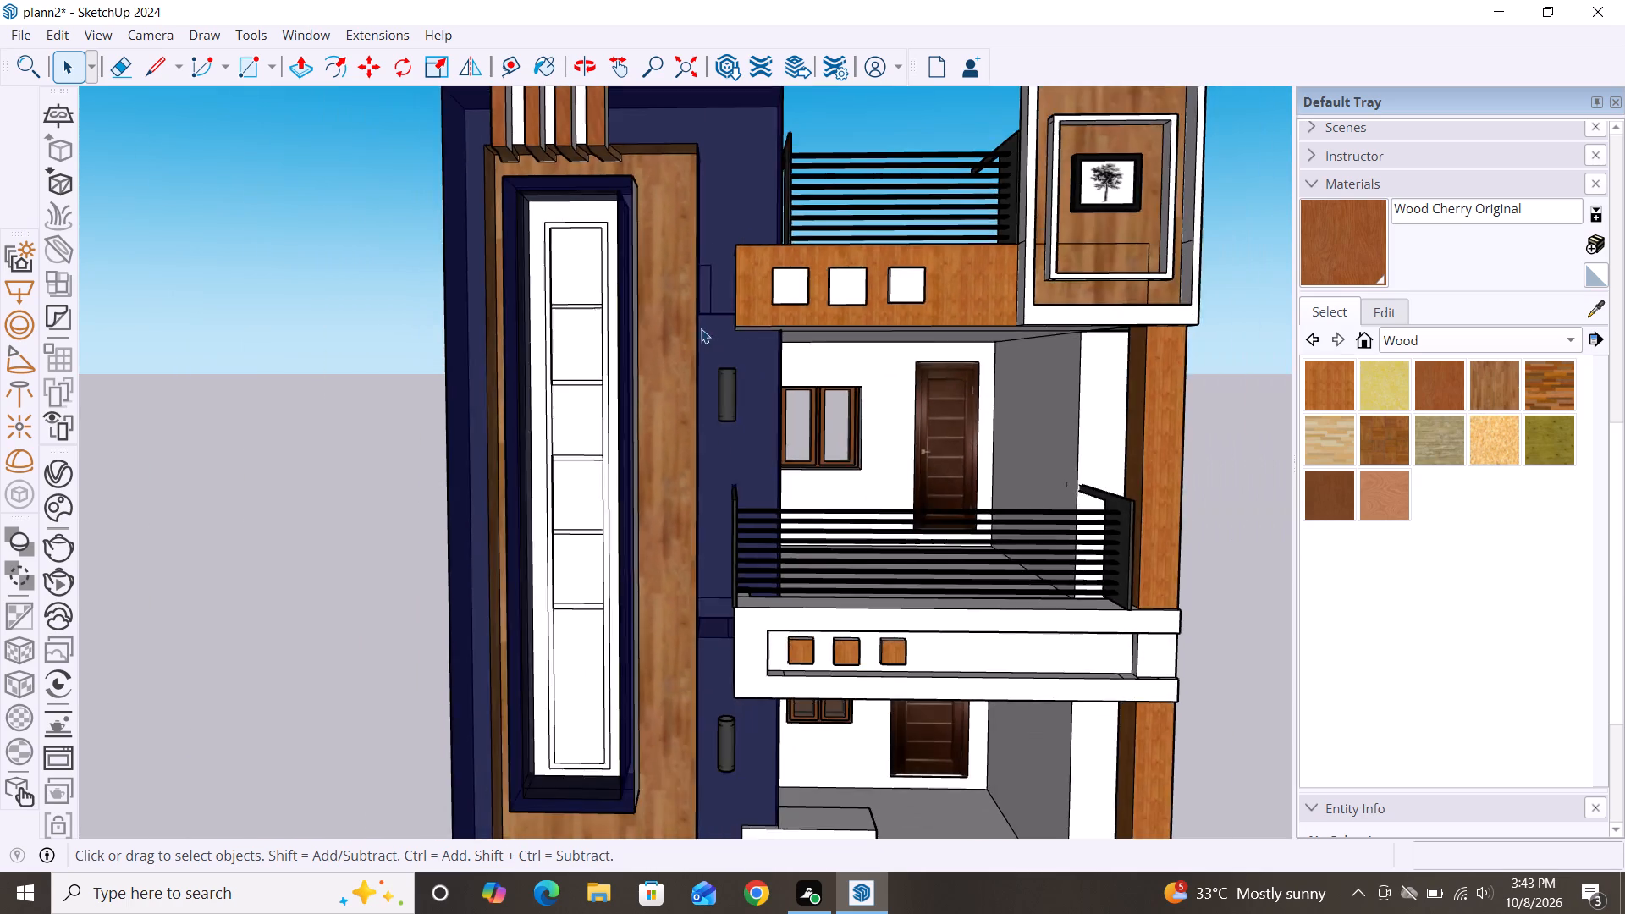
pyautogui.scroll(-3, 701, 328)
pyautogui.scroll(-3, 768, 344)
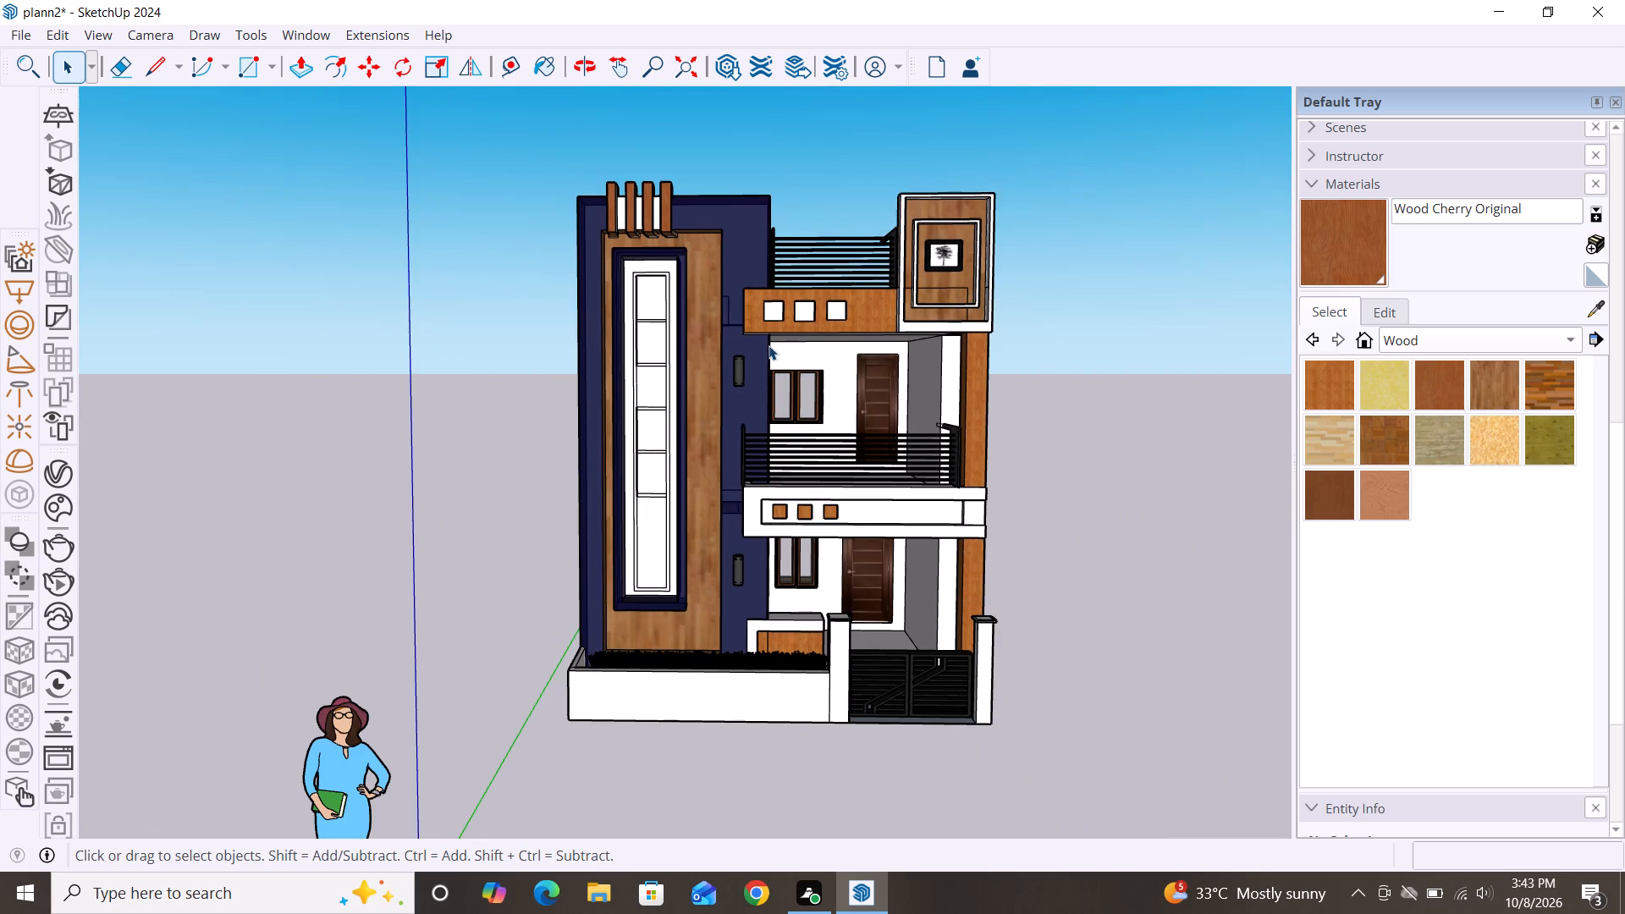
pyautogui.scroll(-2, 923, 383)
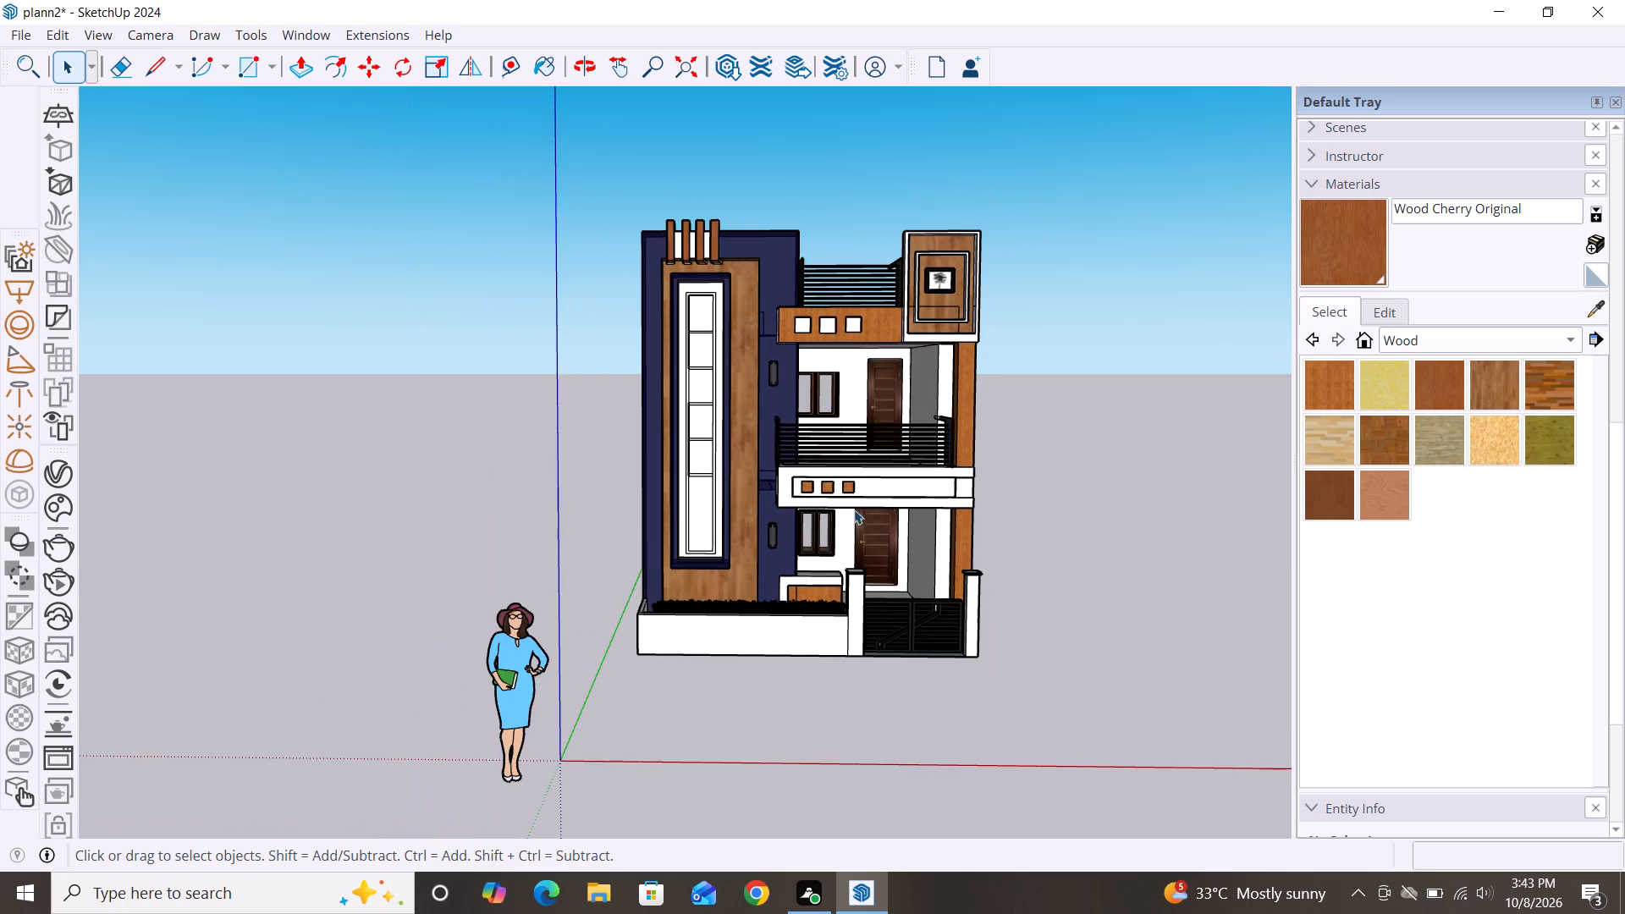
# Paint the front faces of both gate pillars and the gate-facing side of the outer pillar with Wood Floor.
pyautogui.scroll(7, 810, 711)
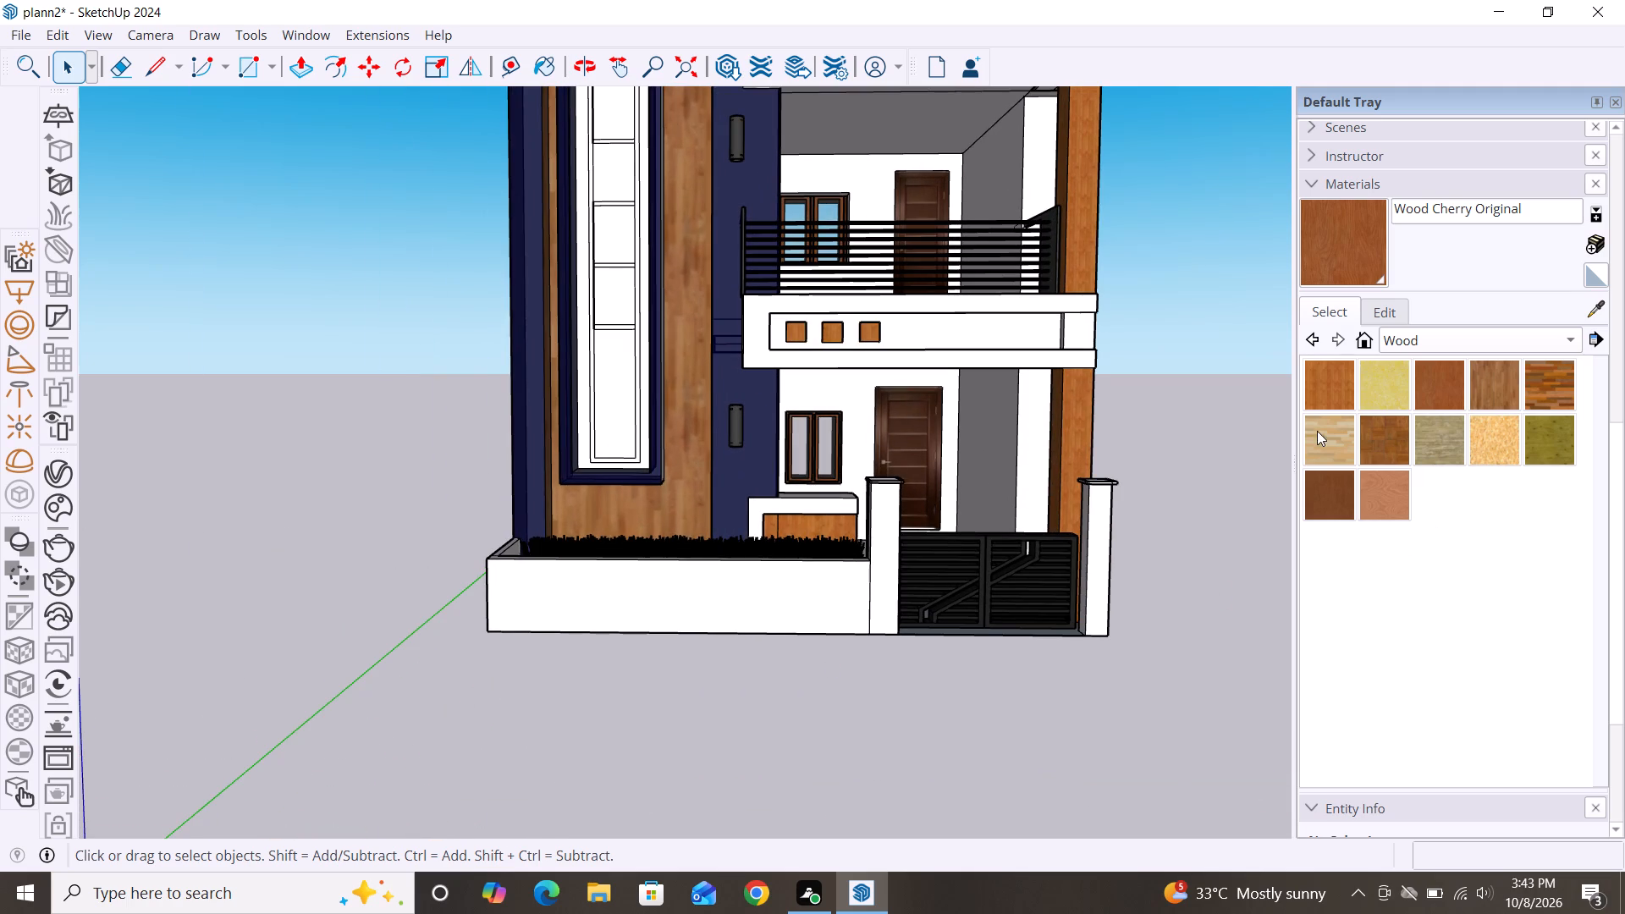
pyautogui.click(1505, 390)
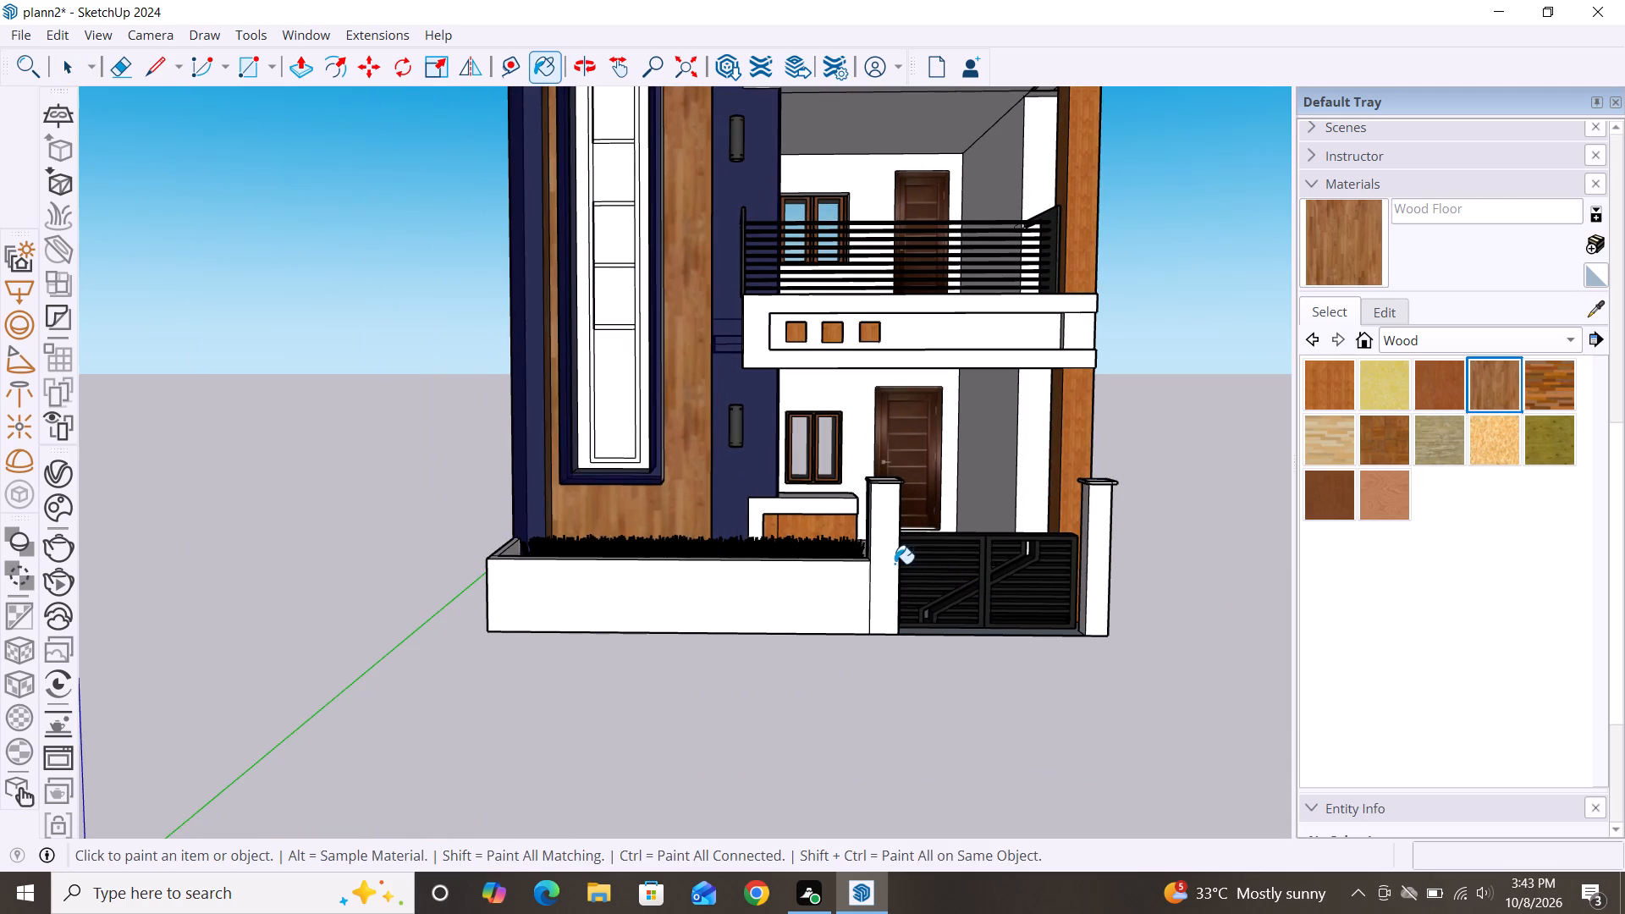
pyautogui.click(895, 564)
pyautogui.click(1095, 551)
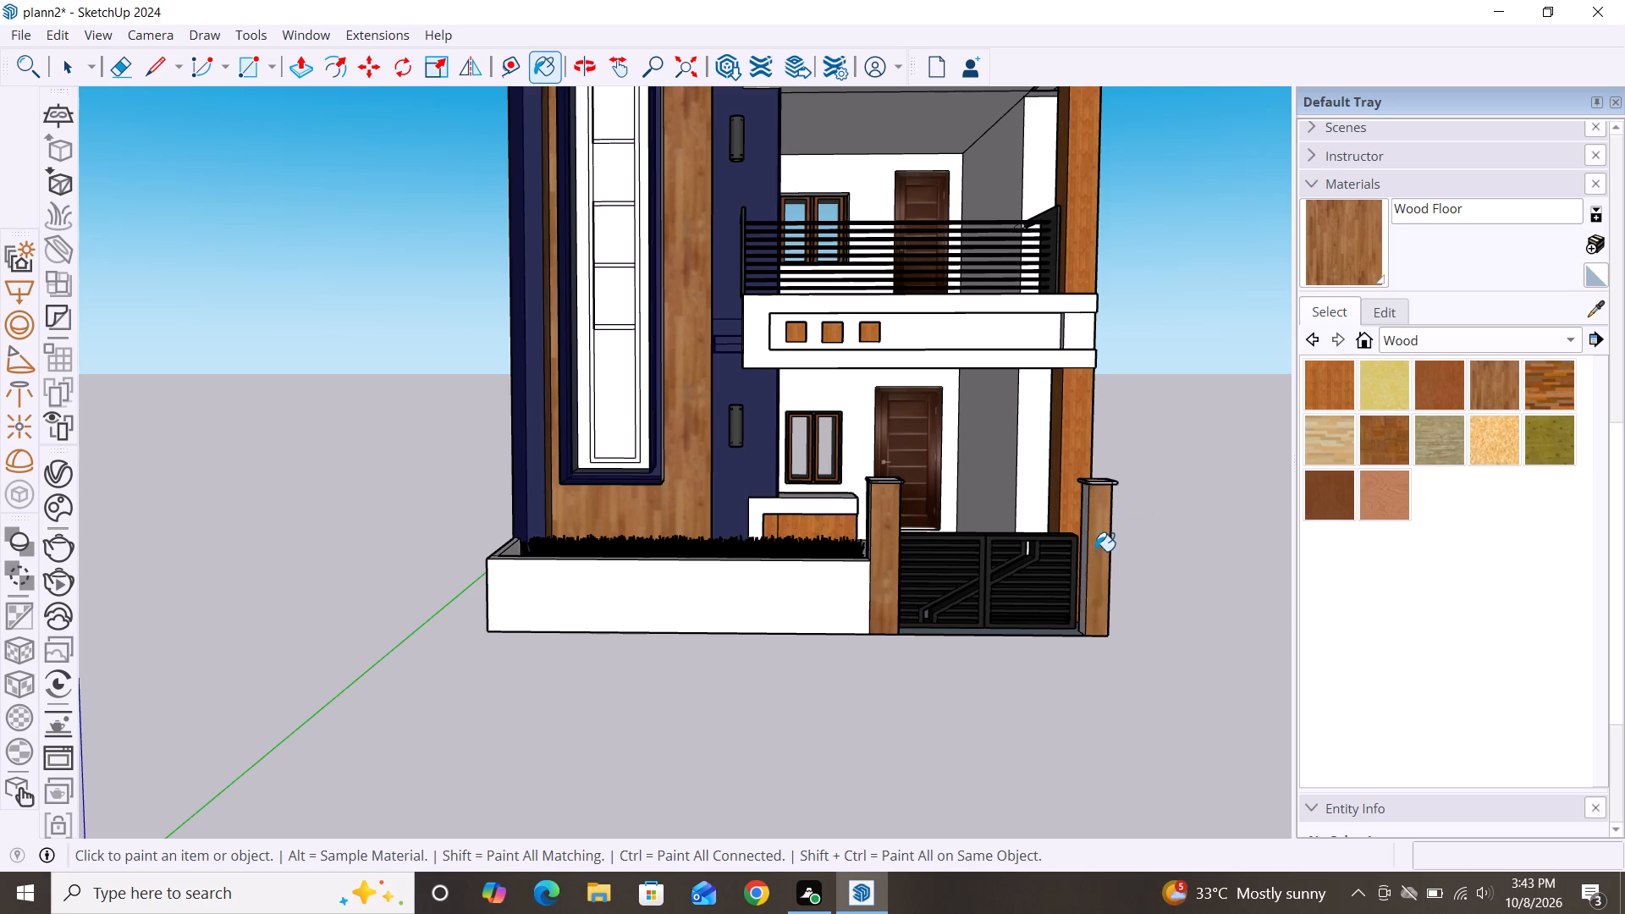
pyautogui.scroll(-3, 1119, 472)
pyautogui.moveTo(1042, 619); pyautogui.dragTo(1205, 584, button='middle')
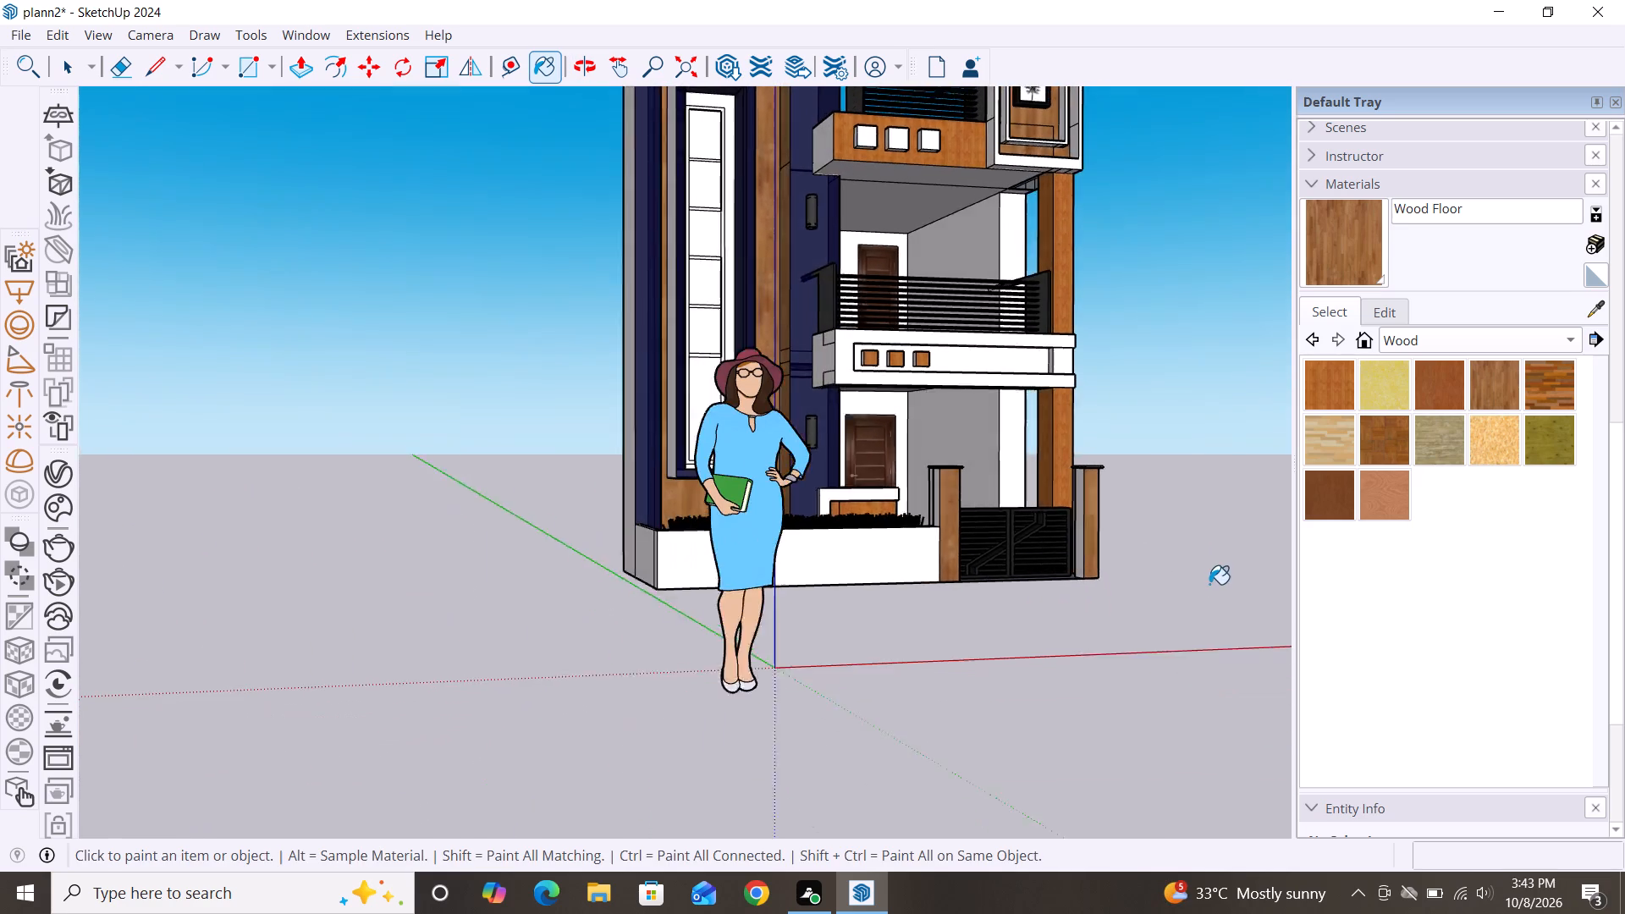
pyautogui.scroll(9, 1049, 498)
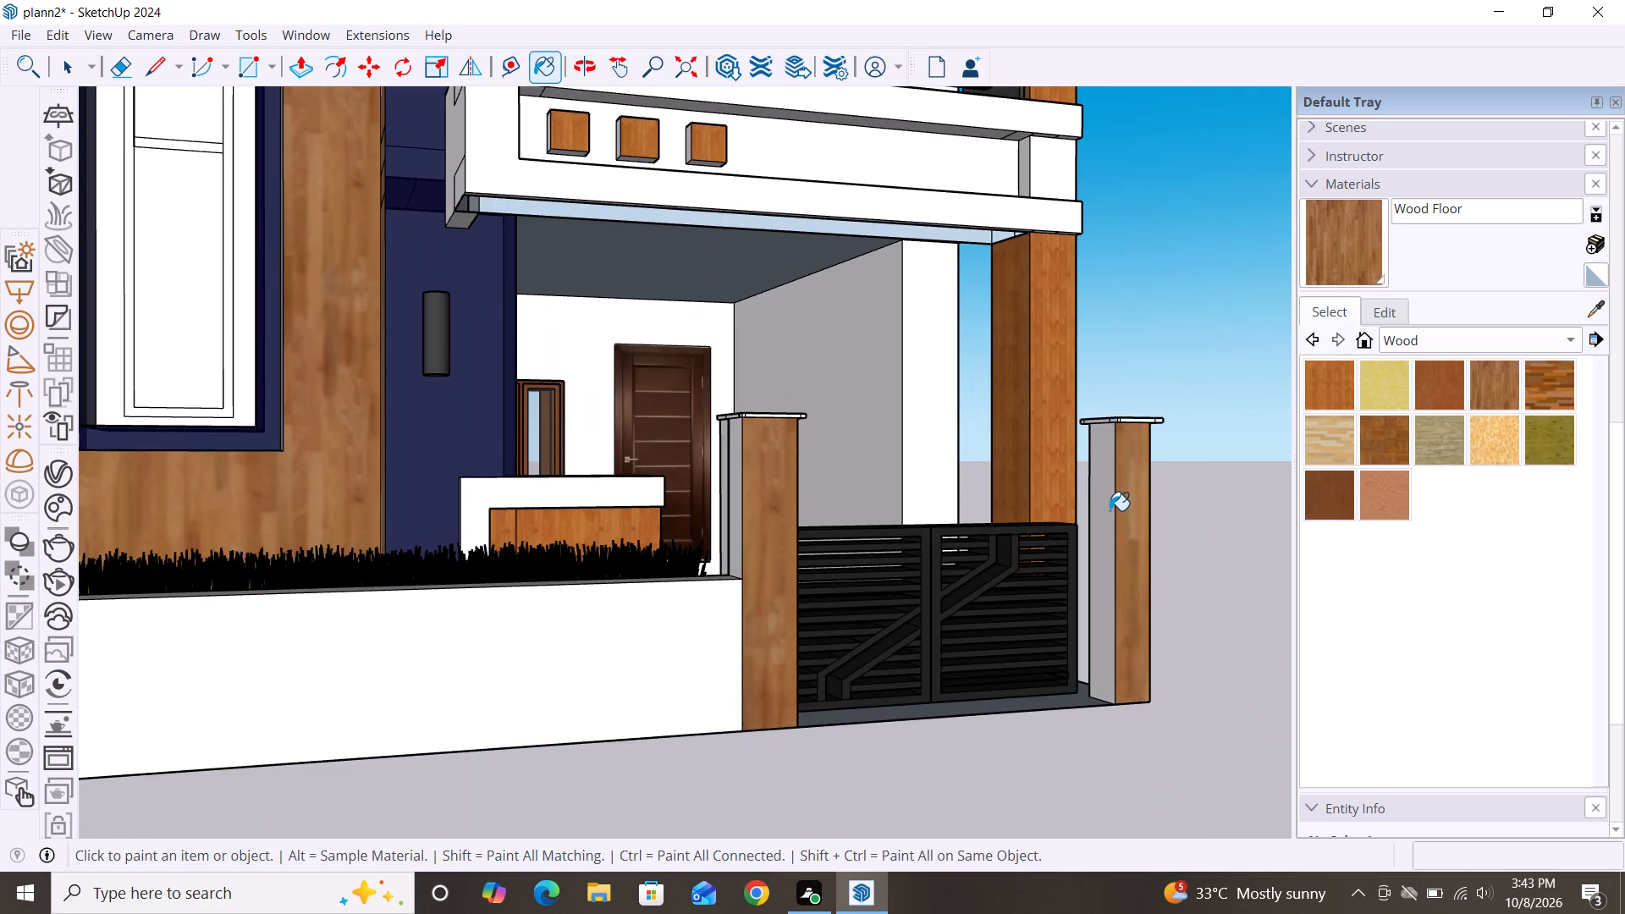
pyautogui.click(1106, 511)
pyautogui.scroll(7, 1083, 590)
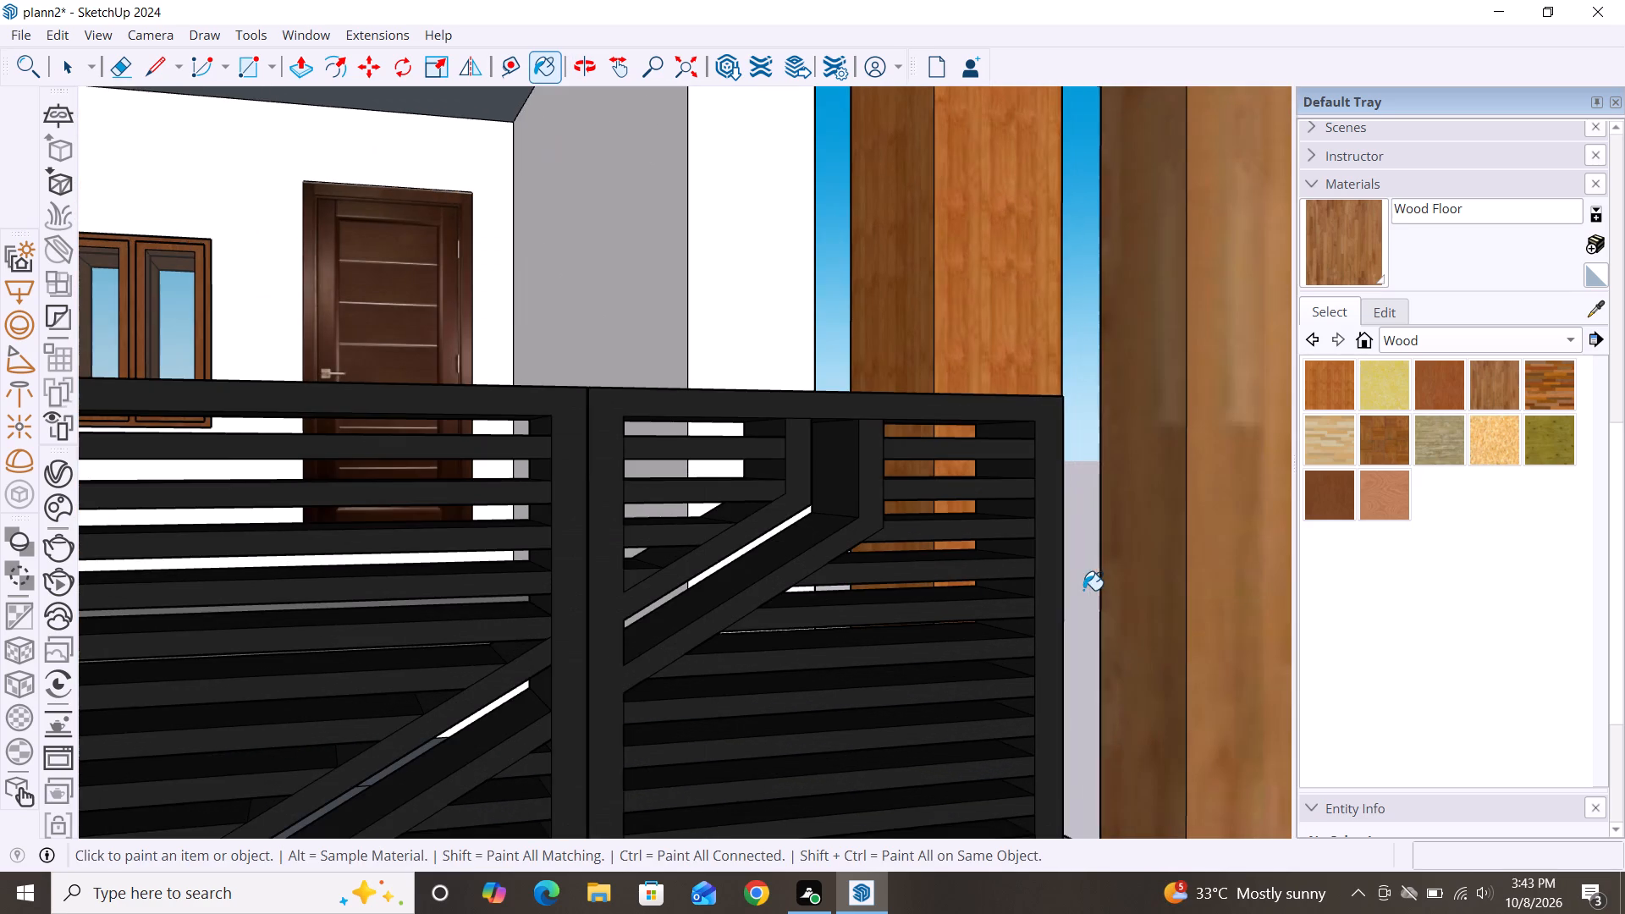
pyautogui.scroll(-7, 919, 453)
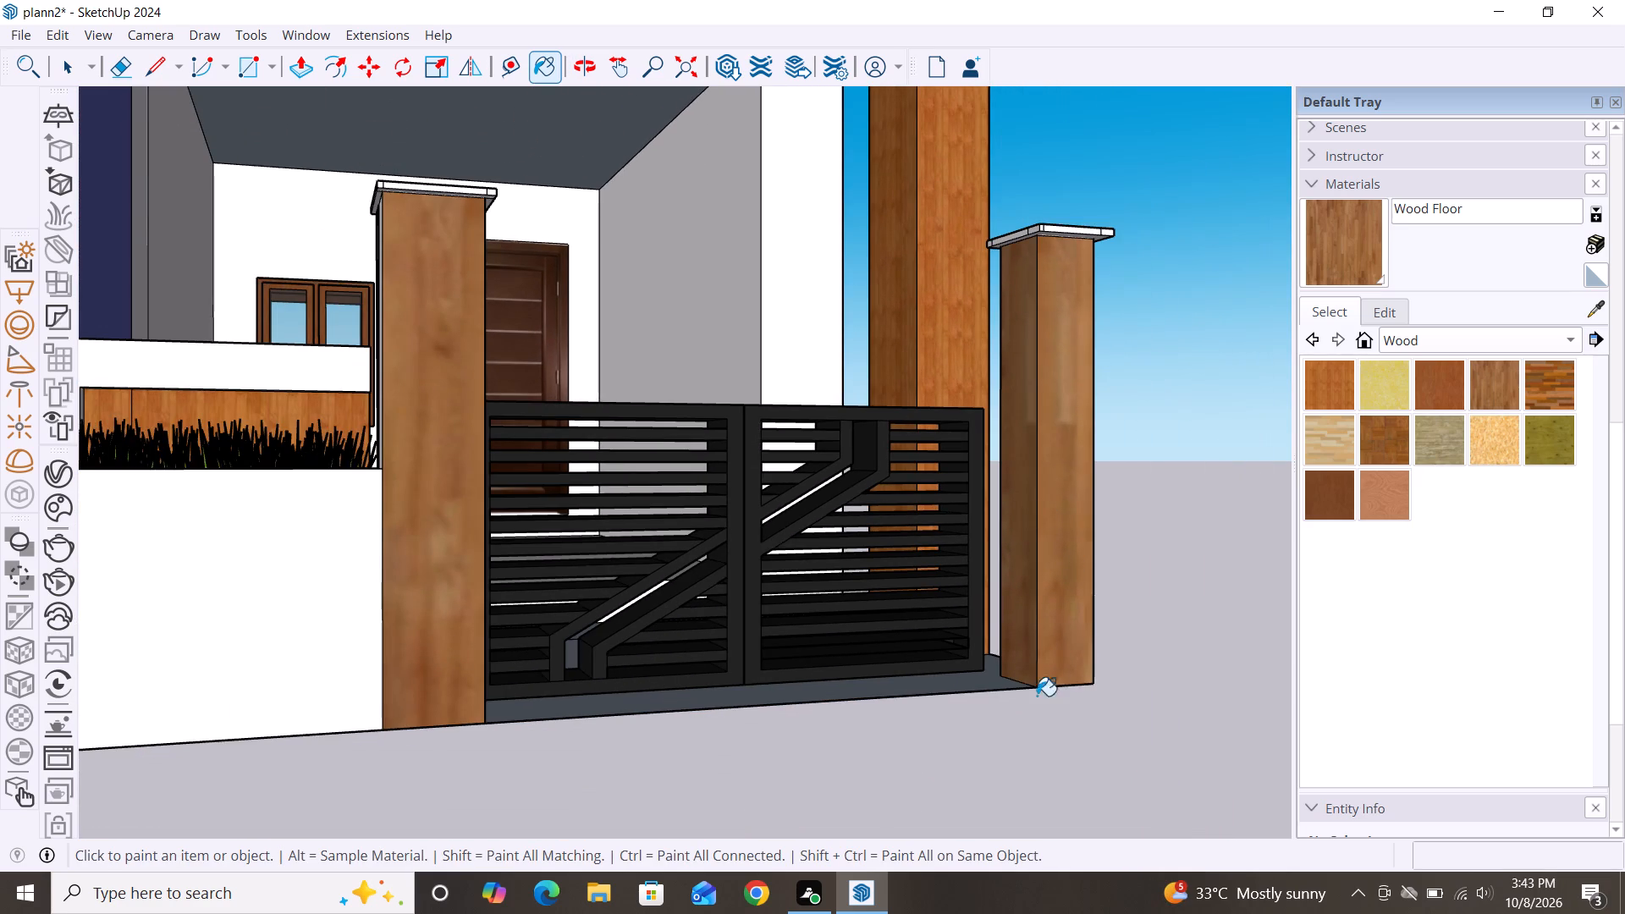
# Move the black gate forward about 8 13/16" and another 1 13/16" to align it with the pillars' front faces.
pyautogui.press('space')
pyautogui.click(950, 610)
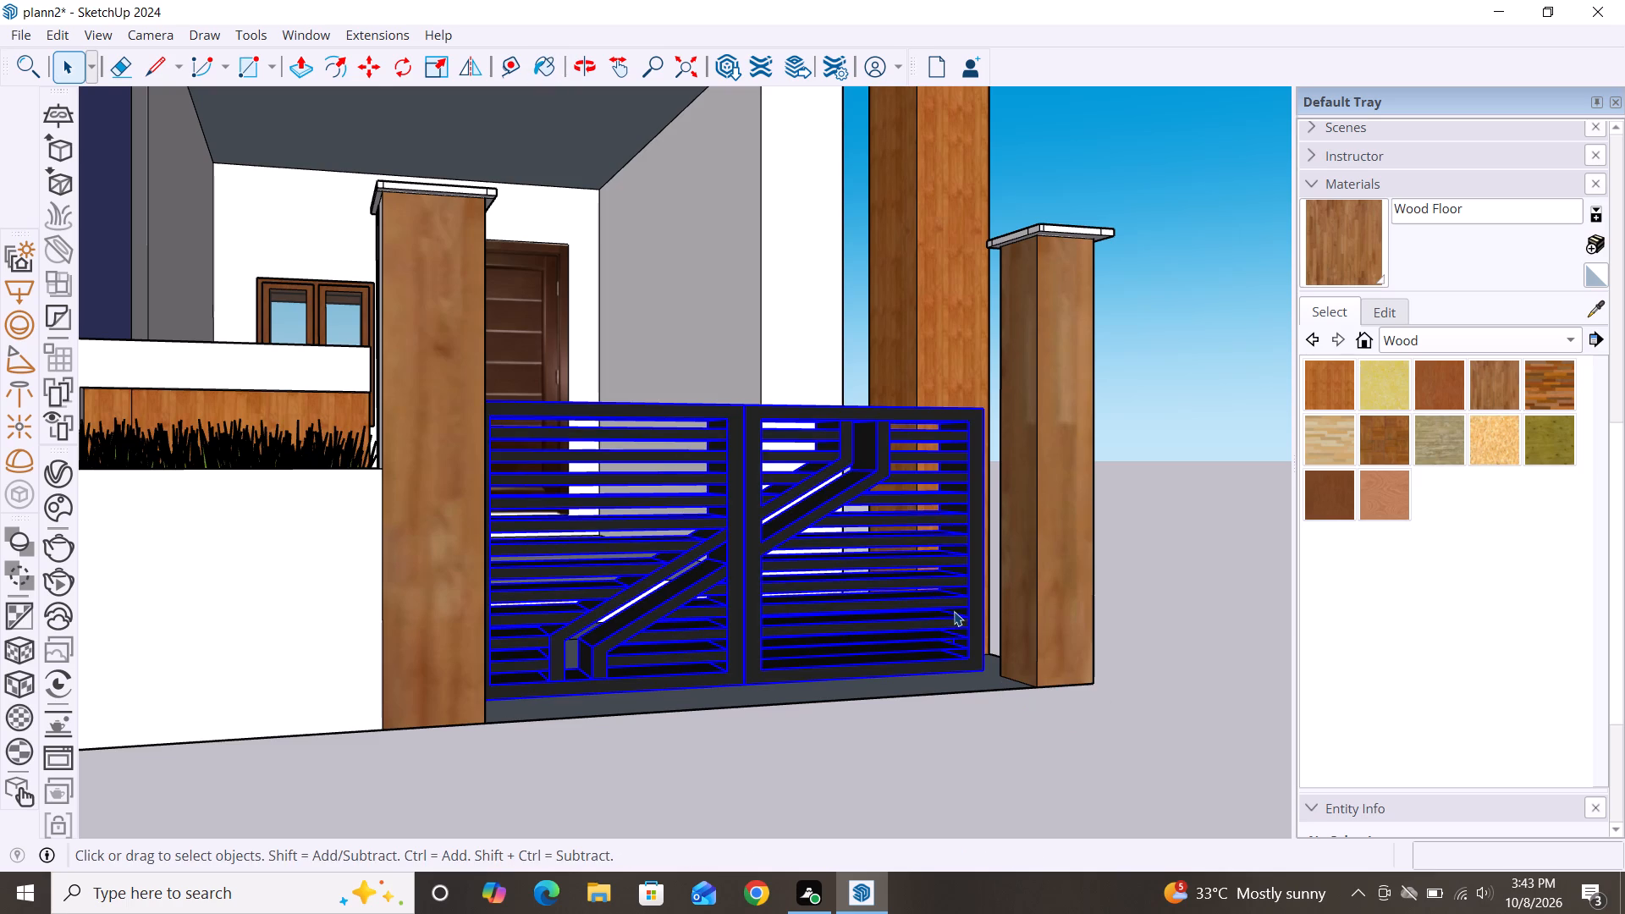
pyautogui.press('m')
pyautogui.click(983, 669)
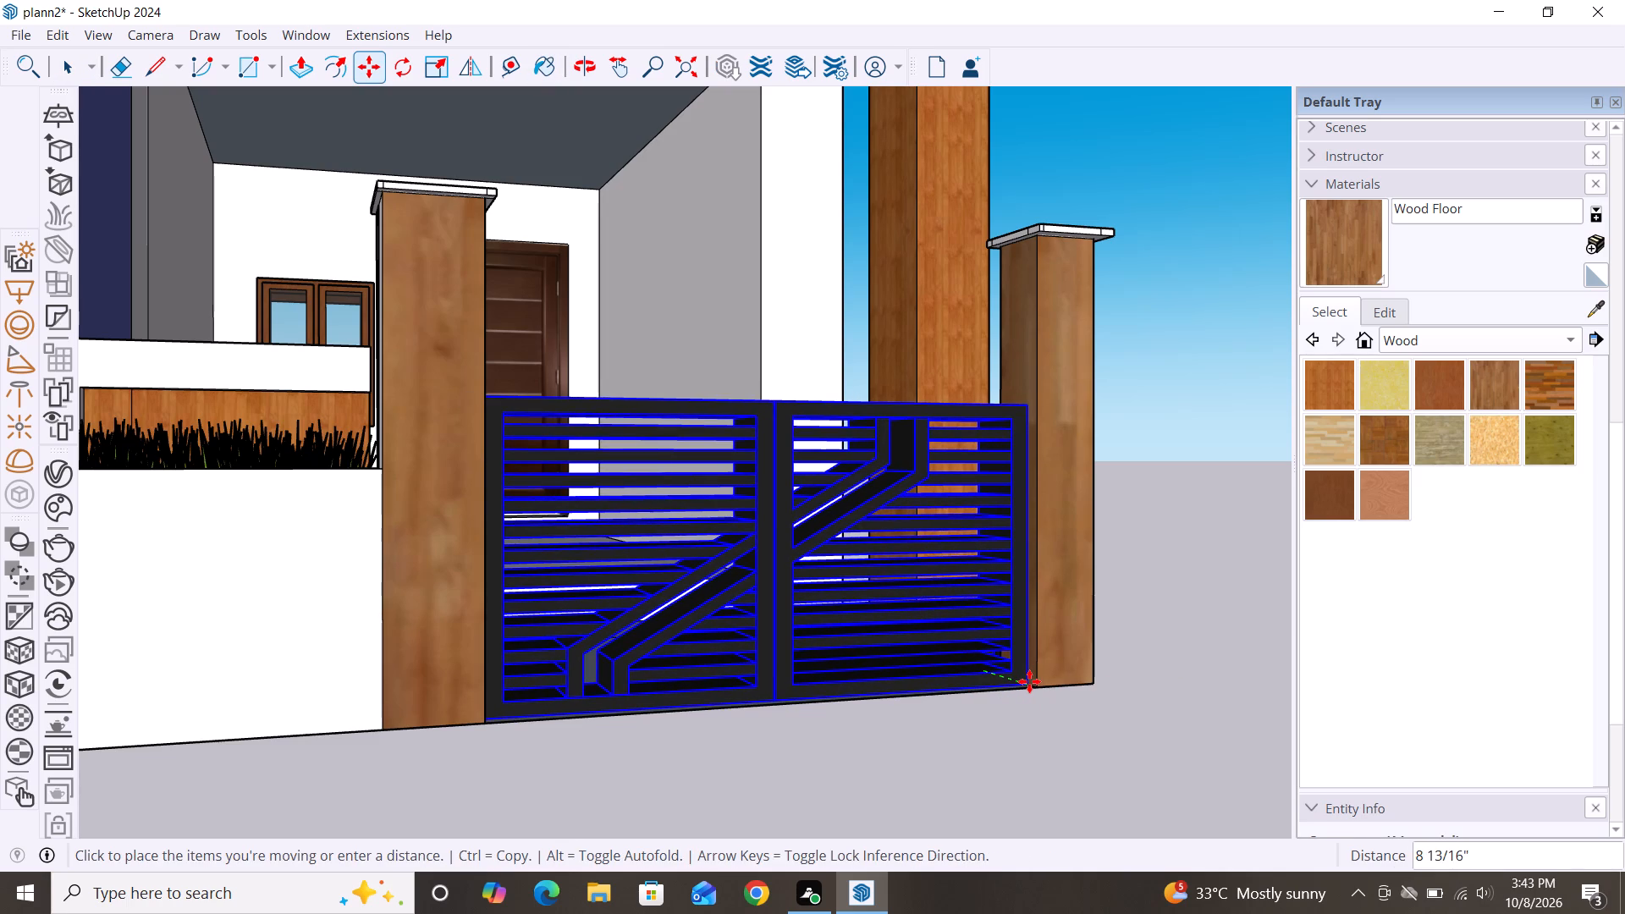
pyautogui.click(1029, 681)
pyautogui.scroll(6, 1064, 627)
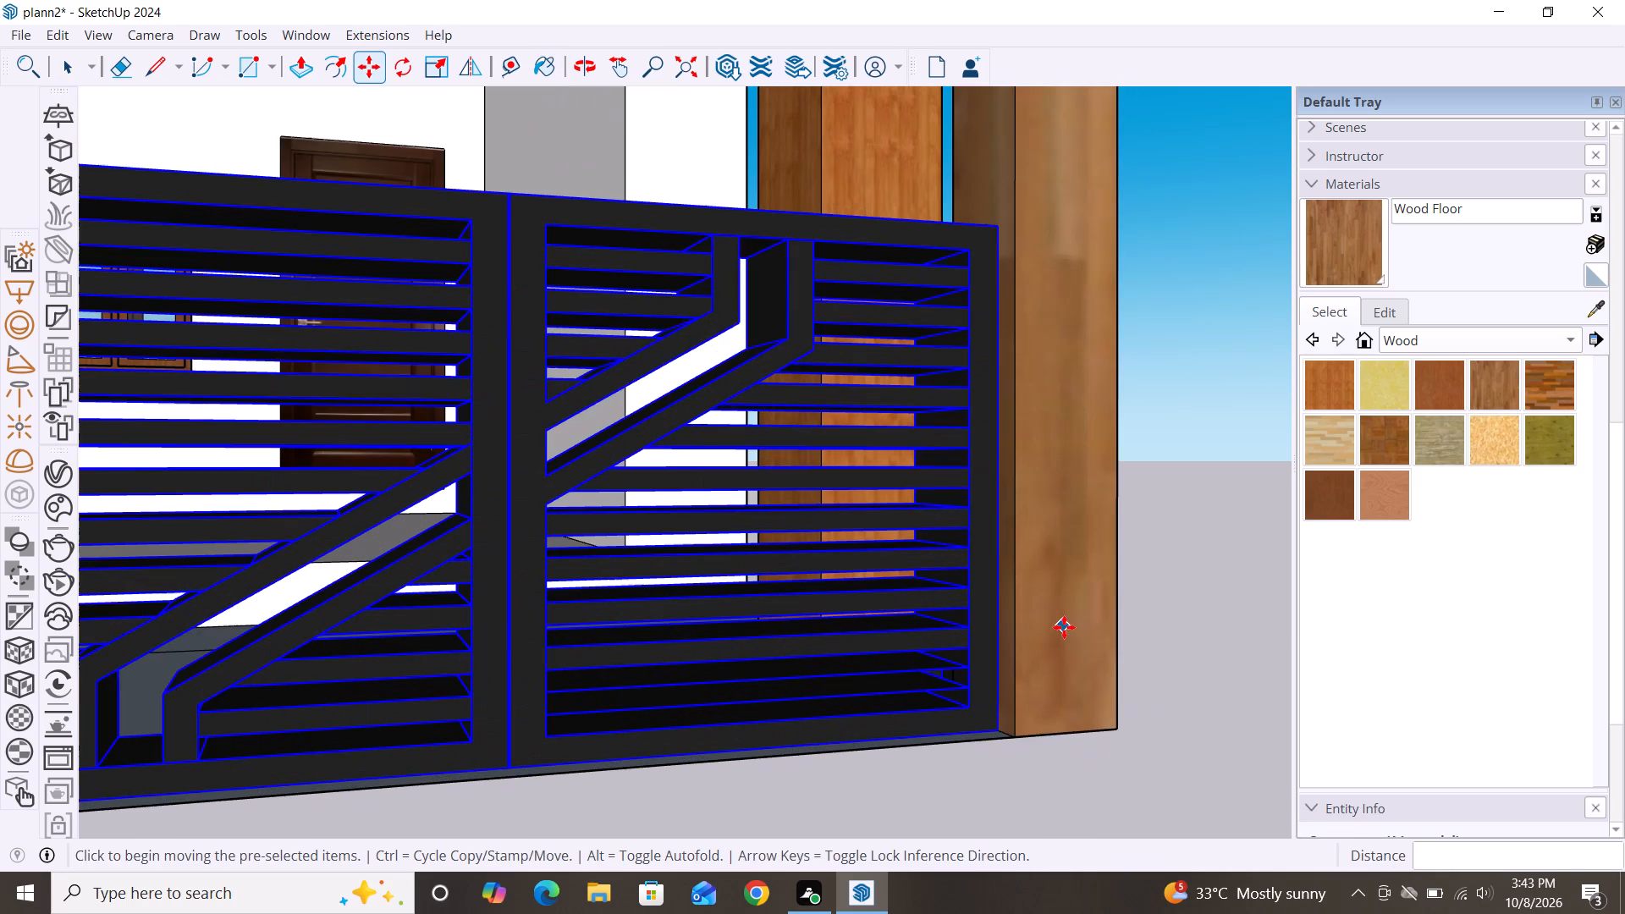
pyautogui.click(1000, 726)
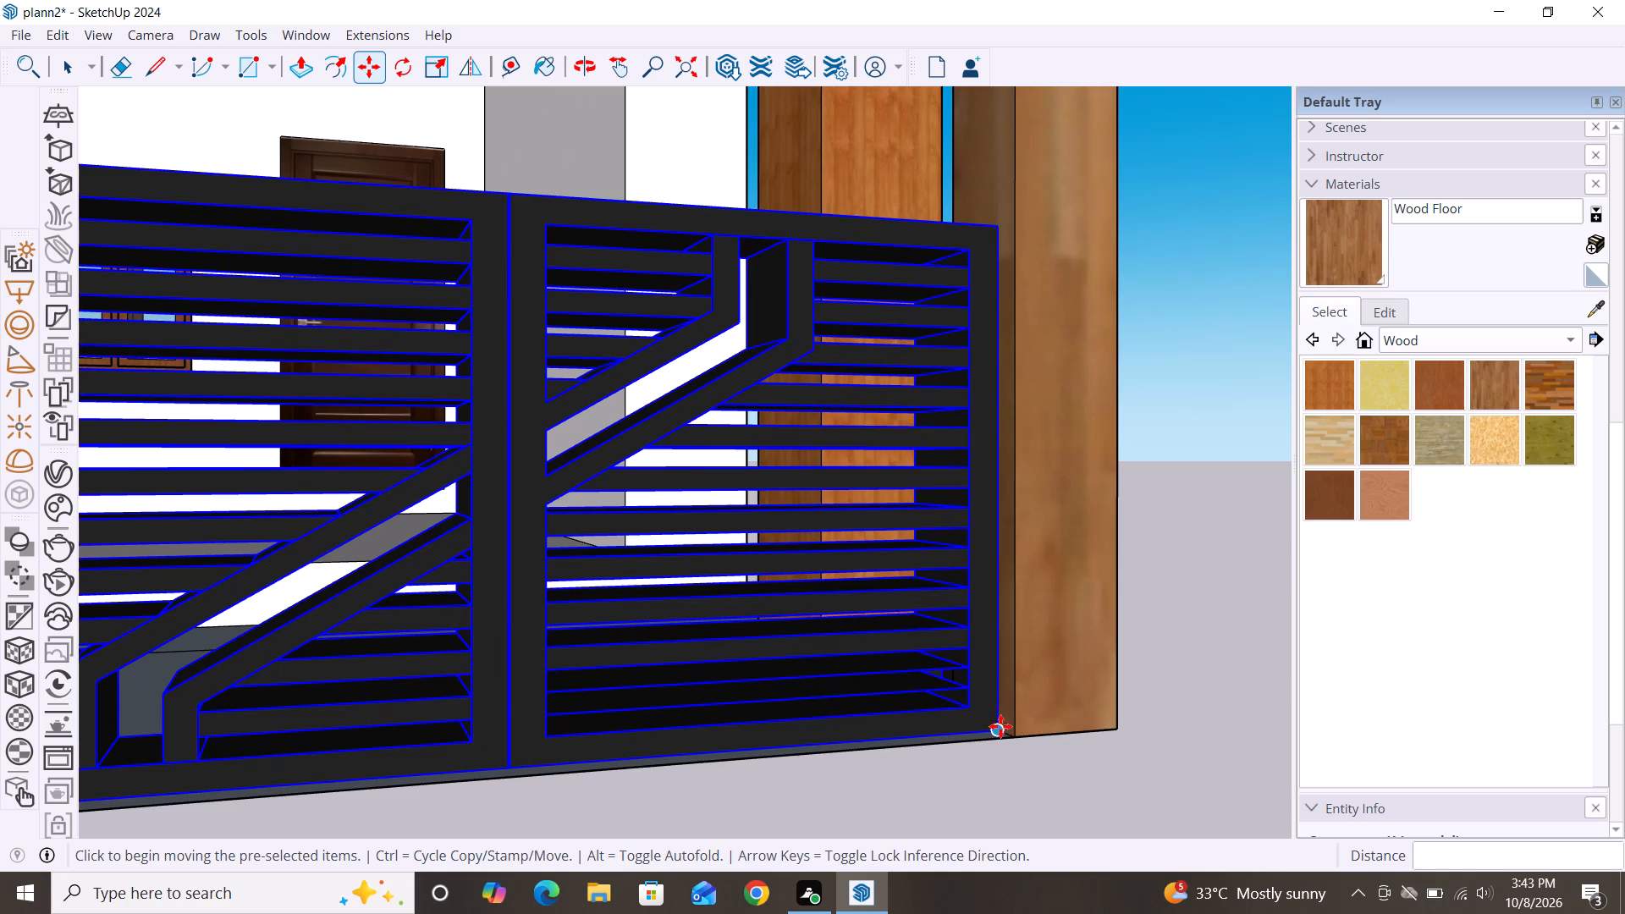
pyautogui.click(1012, 734)
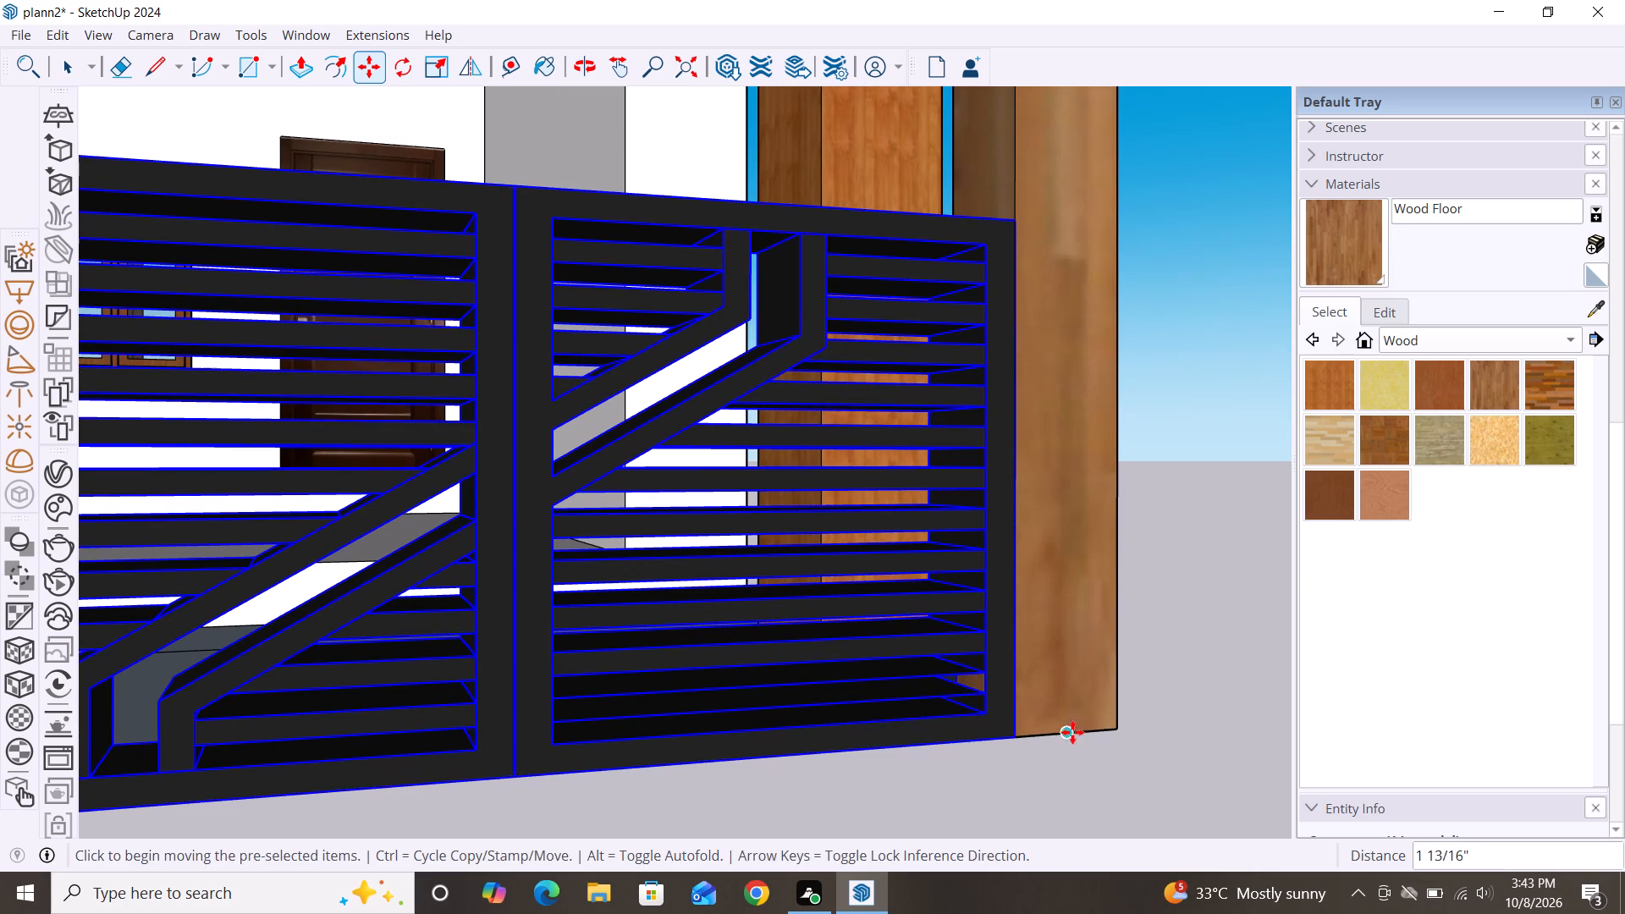
pyautogui.press('Escape')
pyautogui.scroll(-6, 1275, 475)
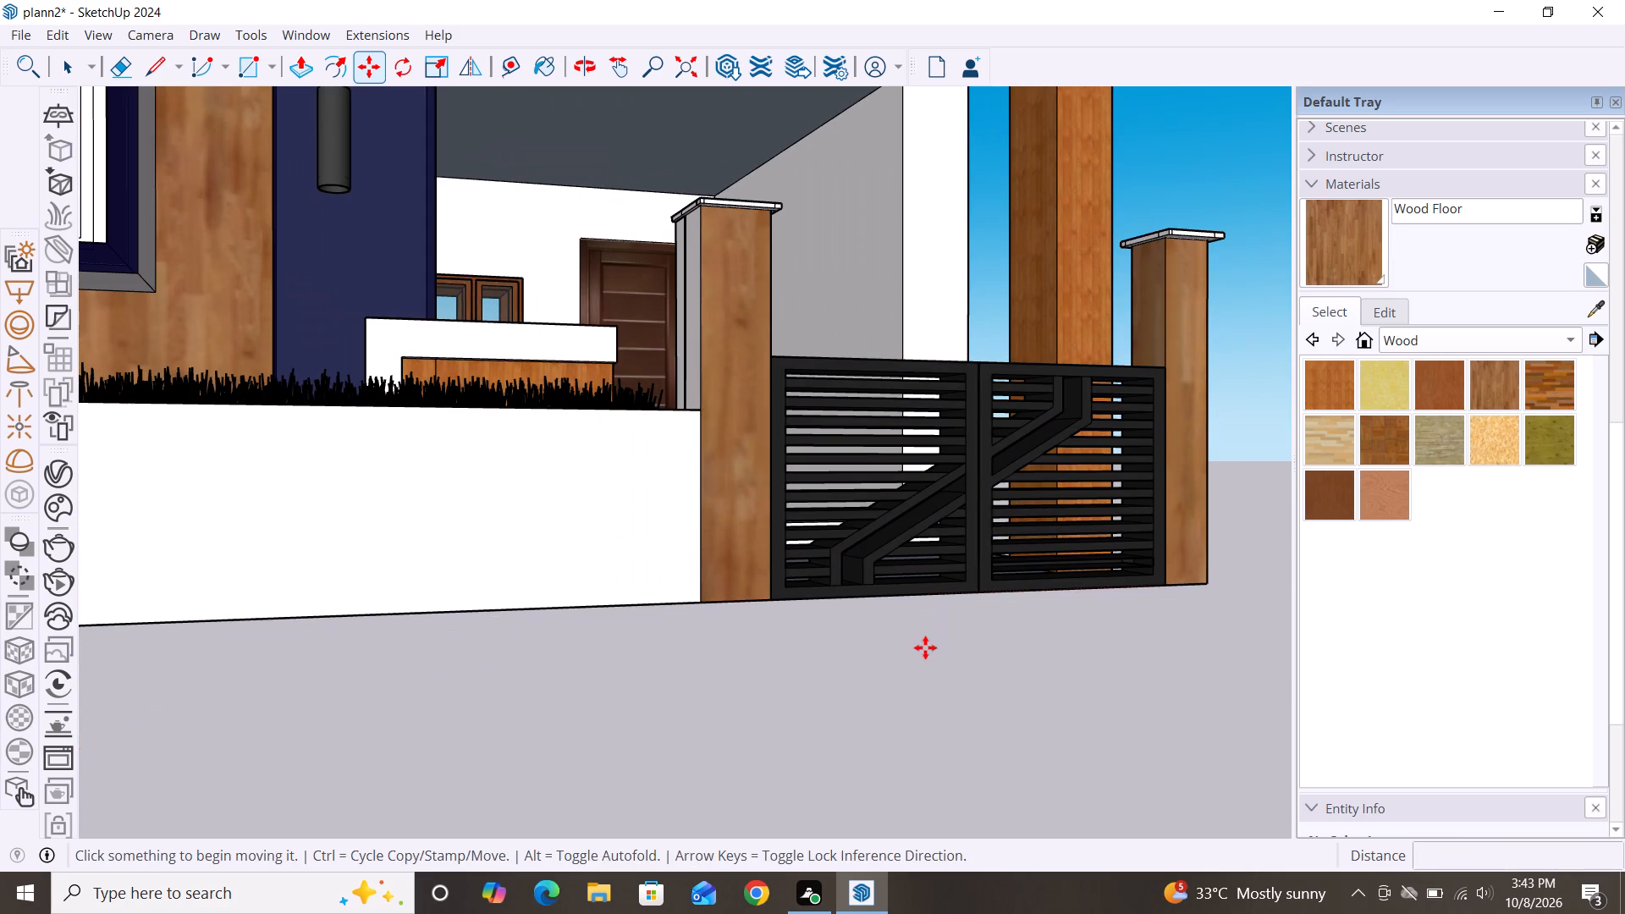
pyautogui.press('space')
# Examine how the moved gate meets the pillars on both sides and along its base.
pyautogui.keyDown('alt'); pyautogui.moveTo(931, 678); pyautogui.dragTo(748, 671, button='middle'); pyautogui.keyUp('alt')
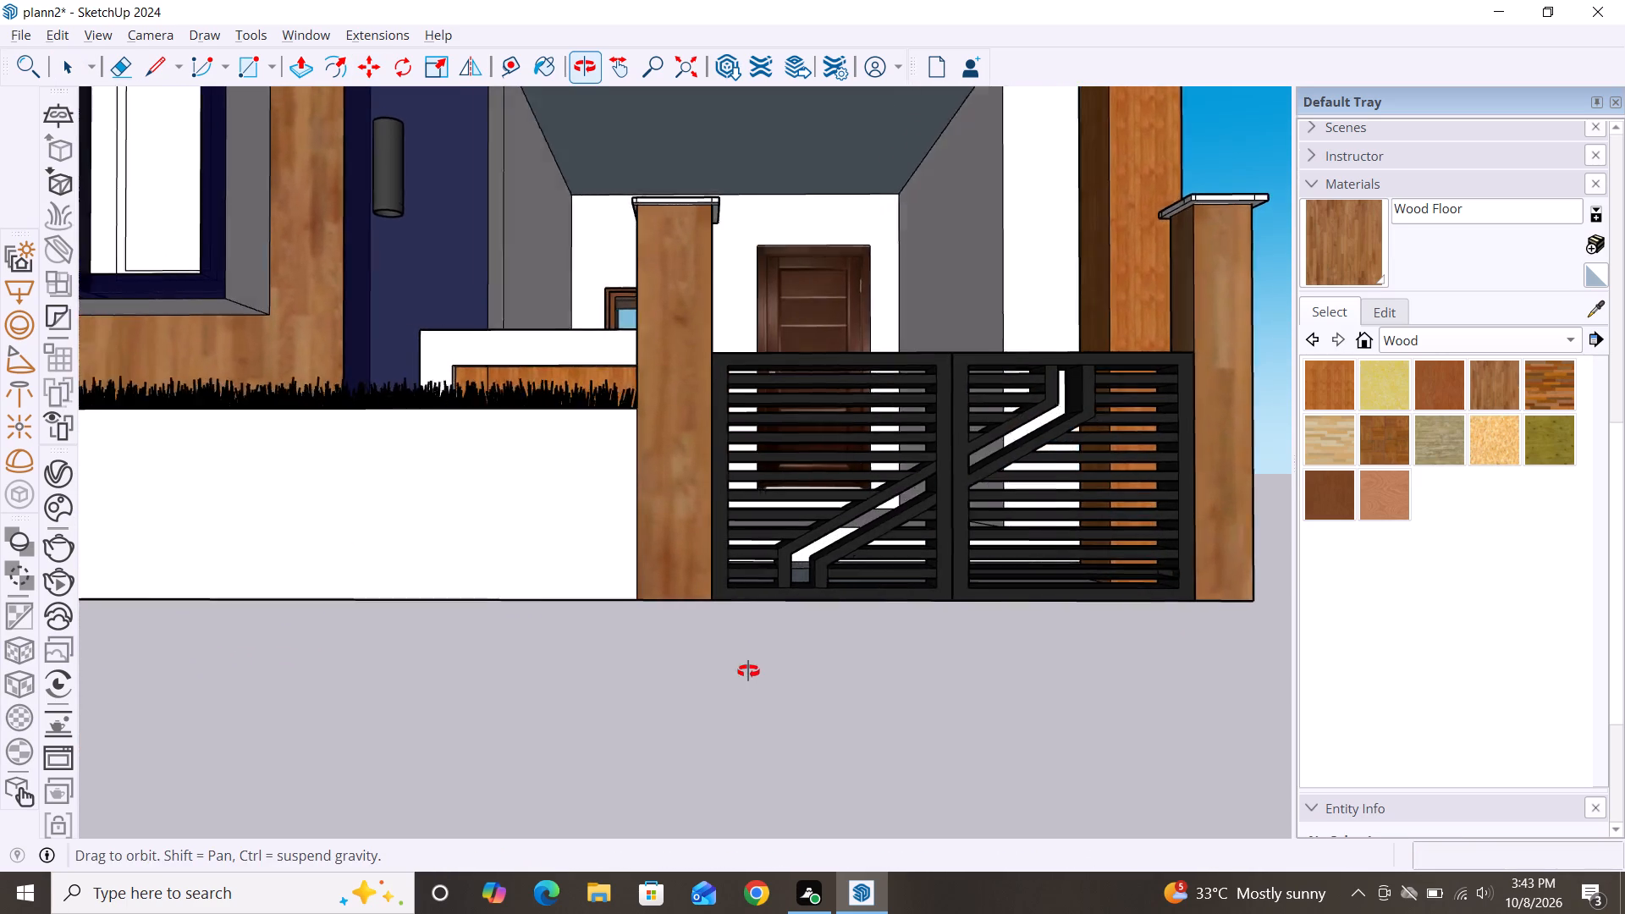
pyautogui.keyDown('alt'); pyautogui.moveTo(748, 671); pyautogui.dragTo(654, 680, button='middle'); pyautogui.keyUp('alt')
pyautogui.scroll(-1, 650, 514)
pyautogui.scroll(4, 666, 566)
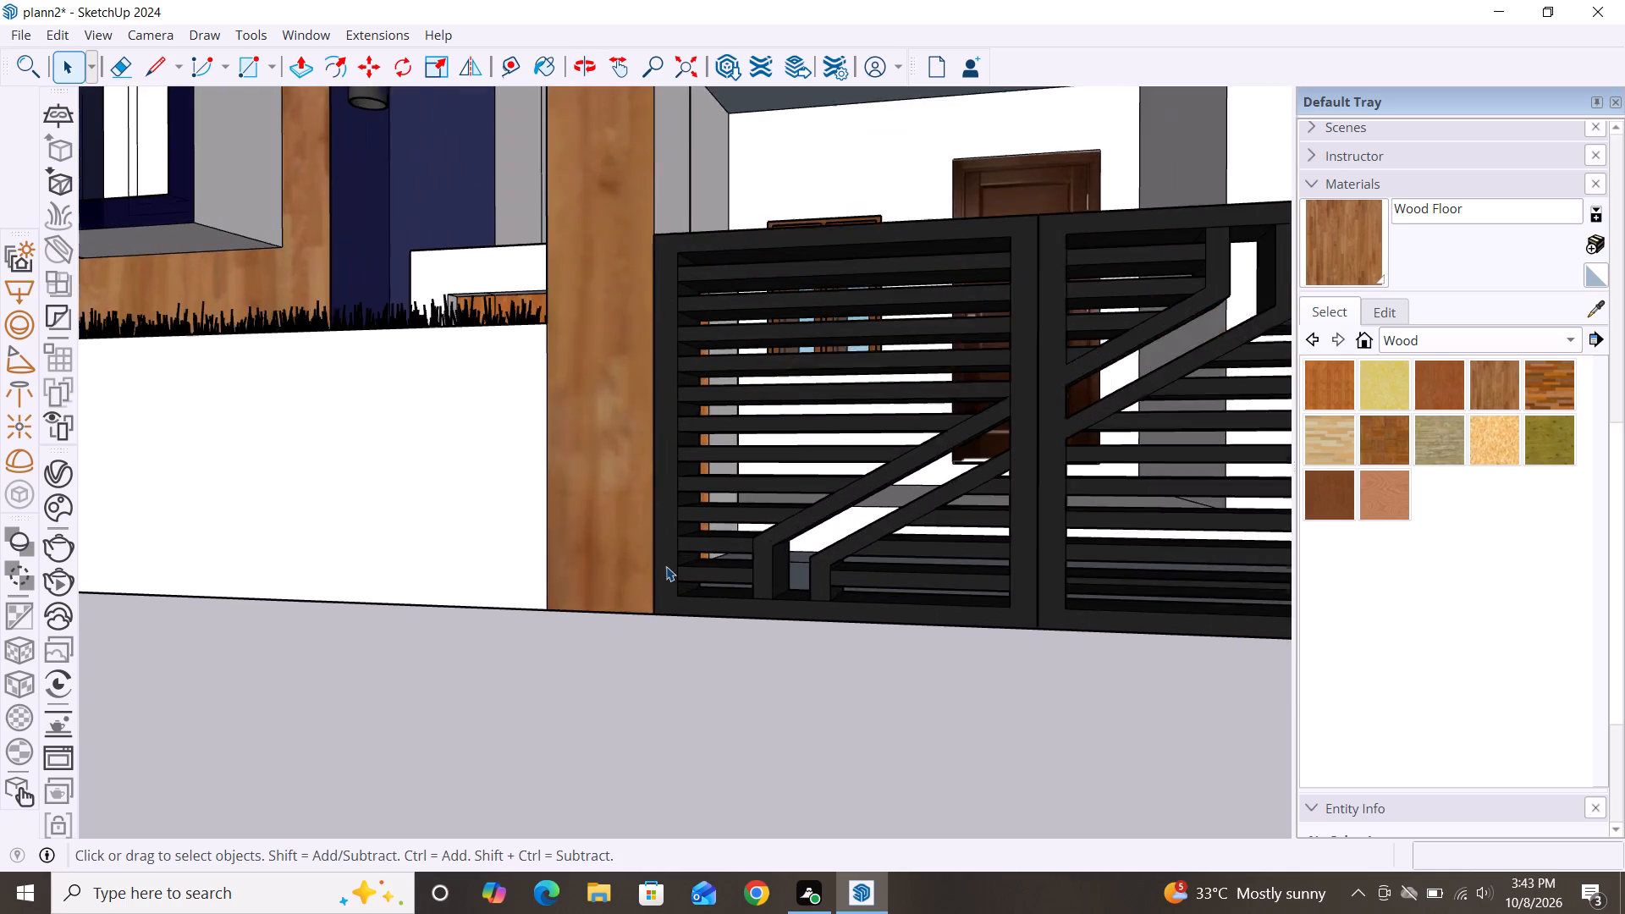
pyautogui.scroll(14, 666, 566)
pyautogui.scroll(-8, 615, 525)
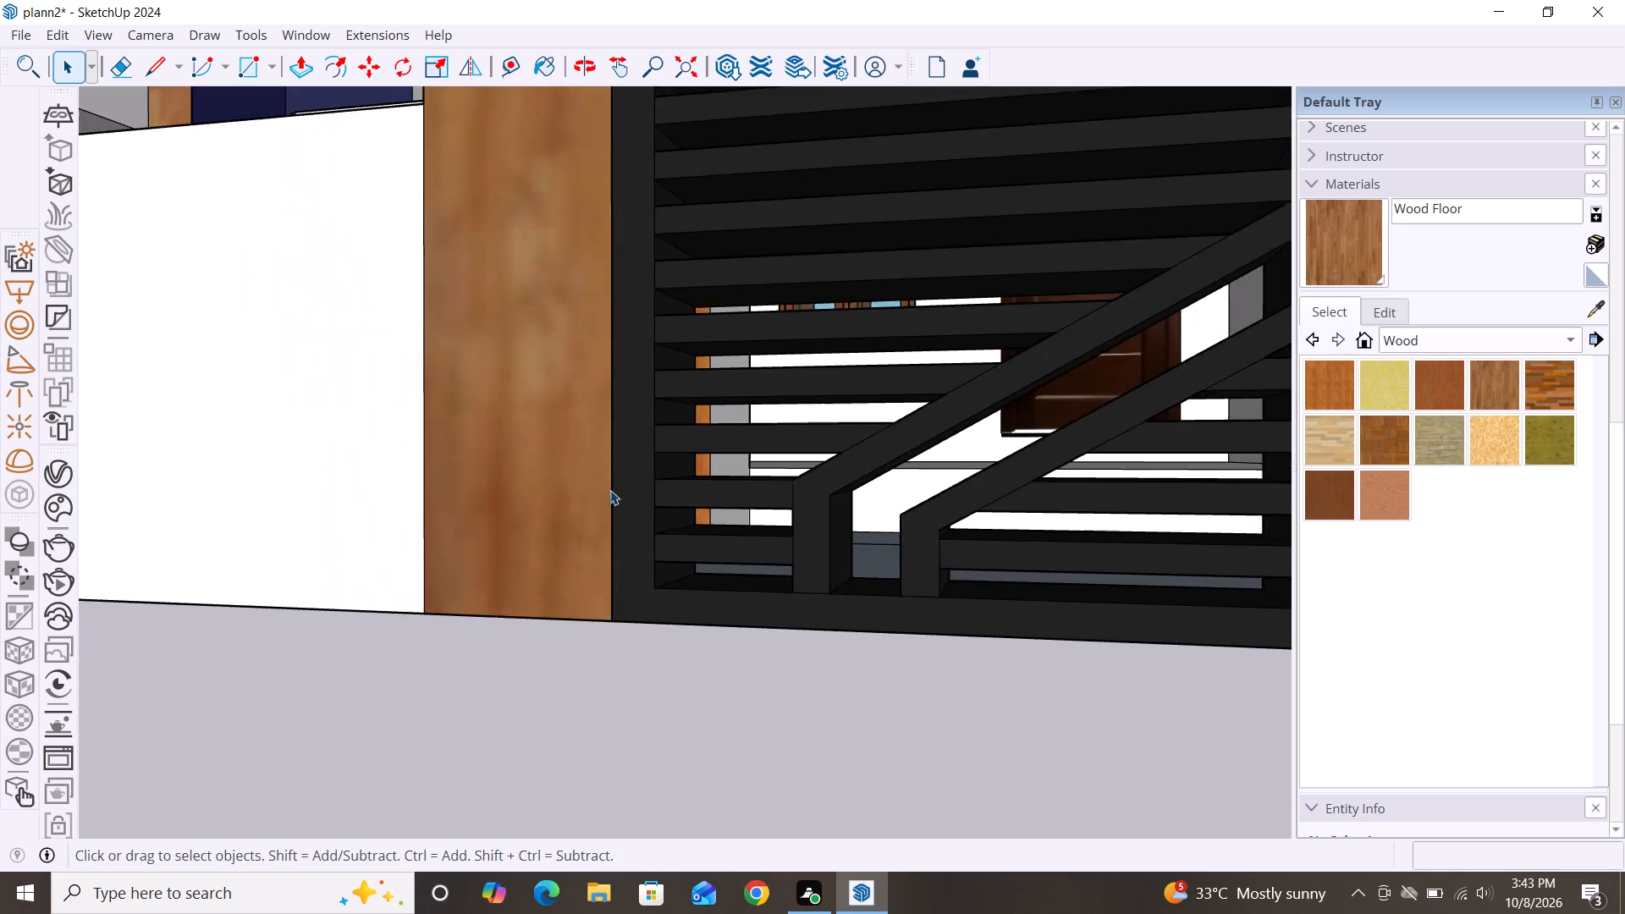
pyautogui.scroll(-13, 610, 490)
pyautogui.scroll(-8, 649, 514)
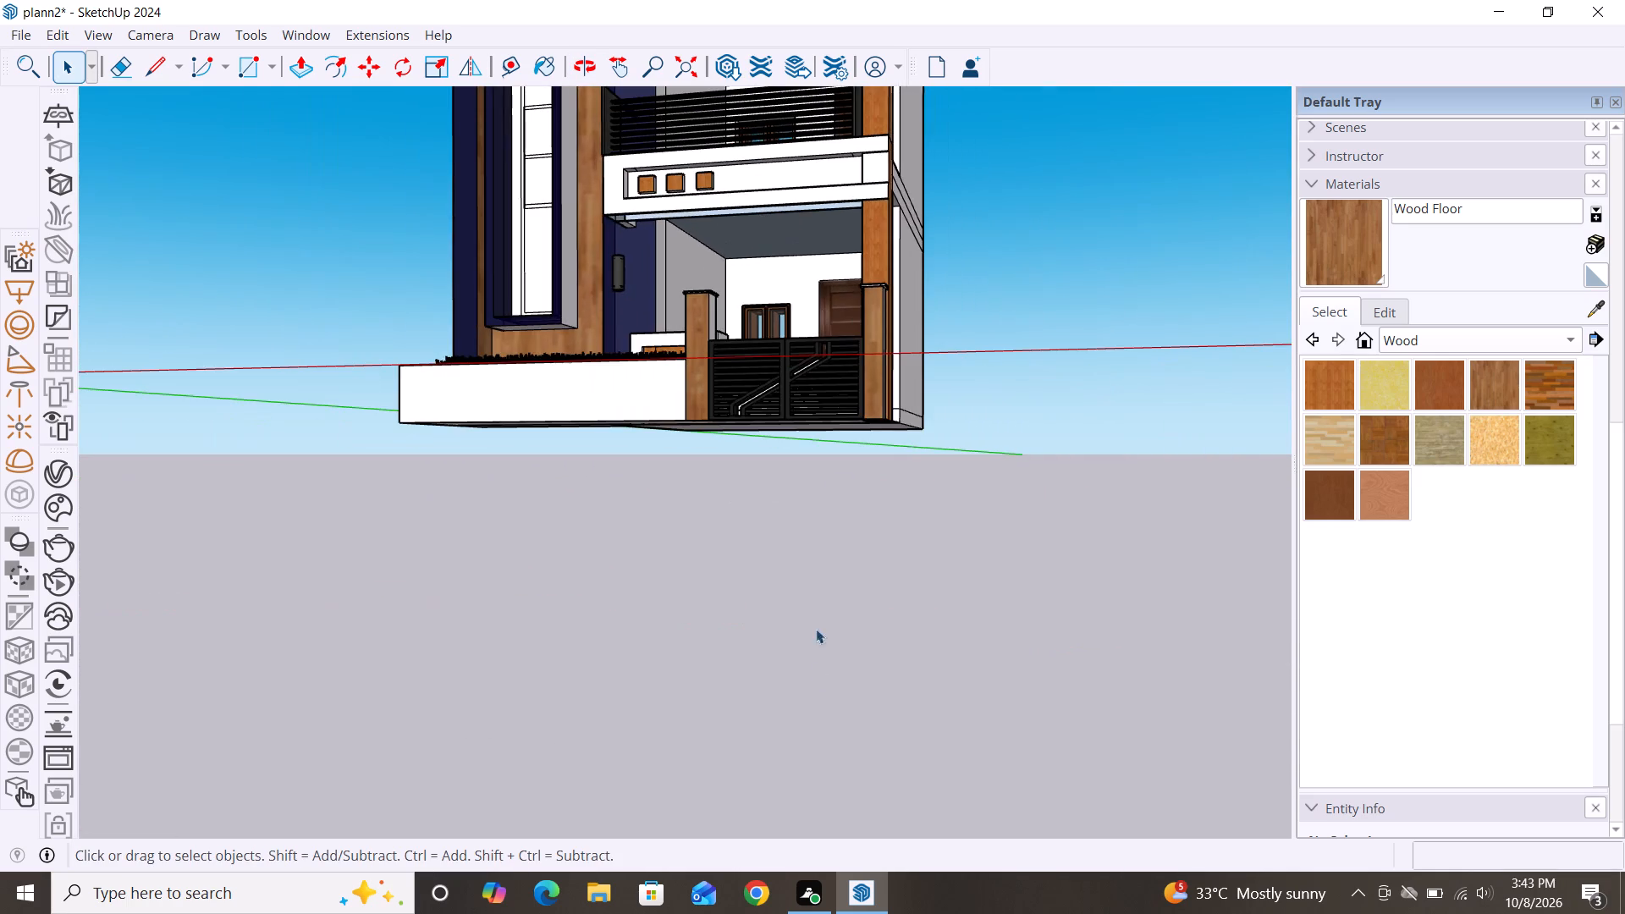
pyautogui.moveTo(816, 670); pyautogui.dragTo(926, 693, button='middle')
pyautogui.scroll(12, 730, 336)
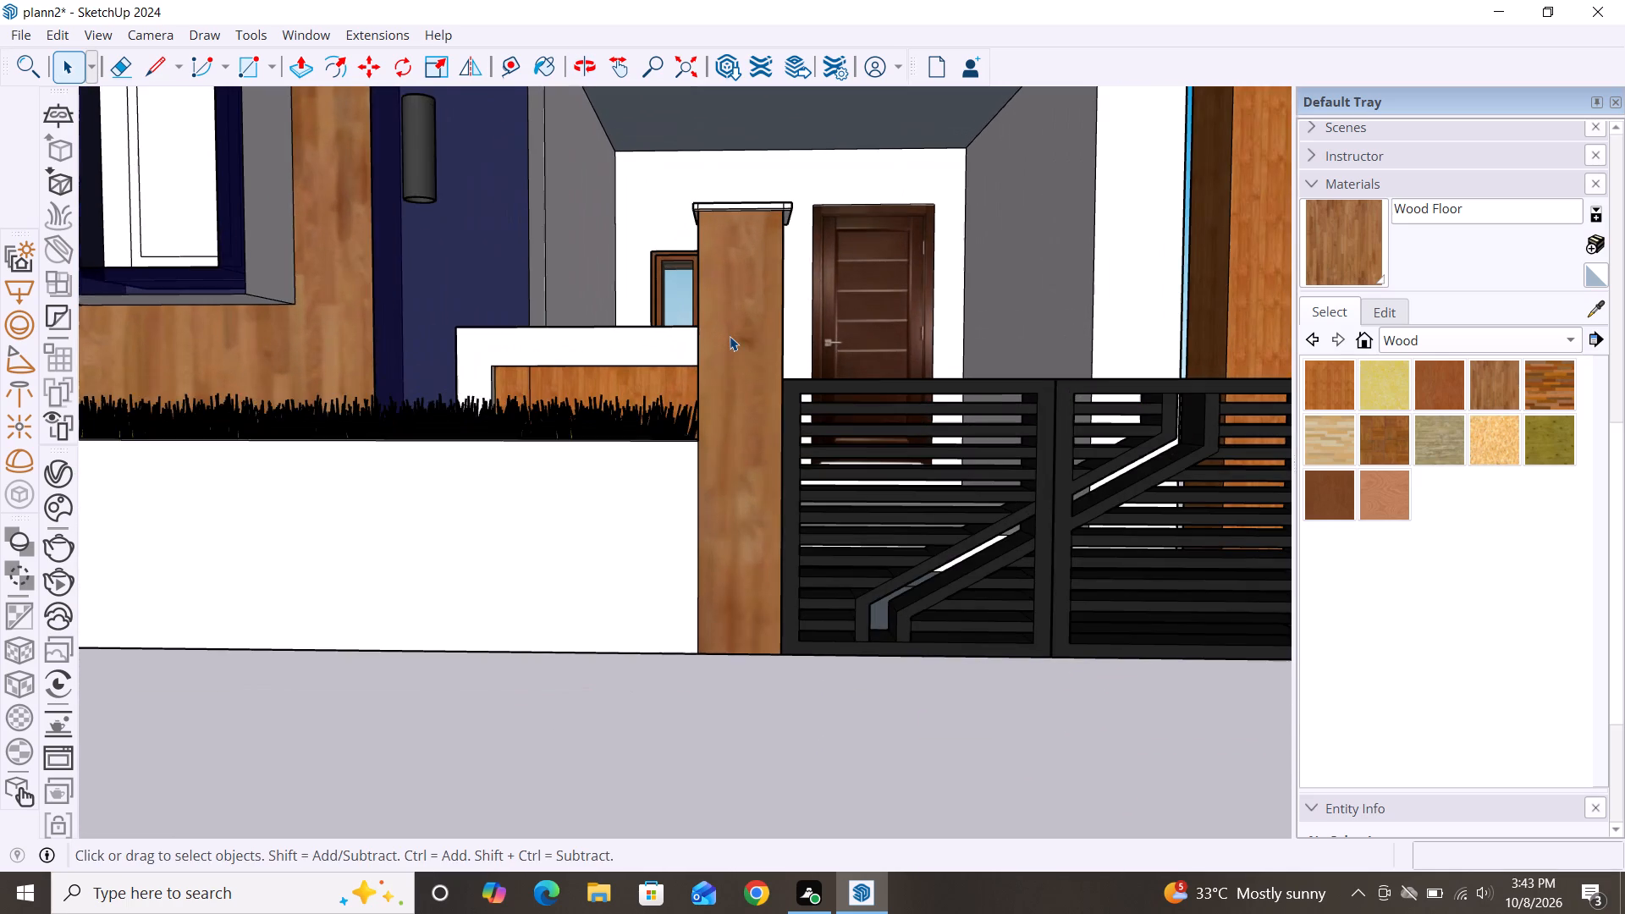
pyautogui.scroll(1, 760, 538)
pyautogui.moveTo(801, 568); pyautogui.dragTo(543, 550, button='middle')
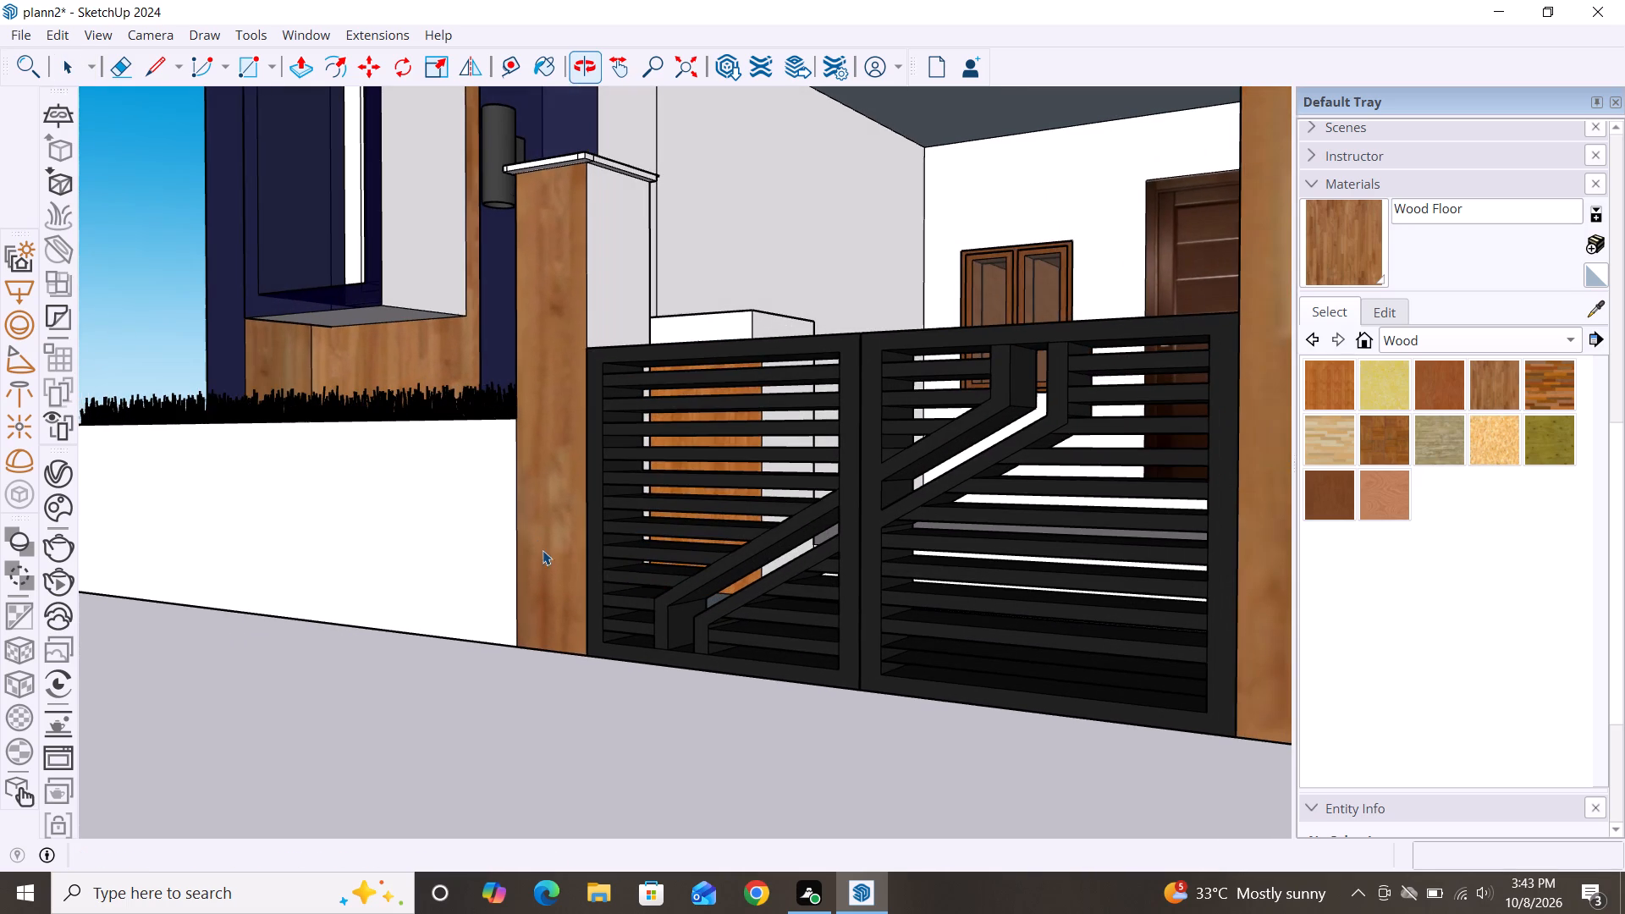
# Paint the remaining white side faces of both gate pillars with Wood Floor.
pyautogui.click(1514, 381)
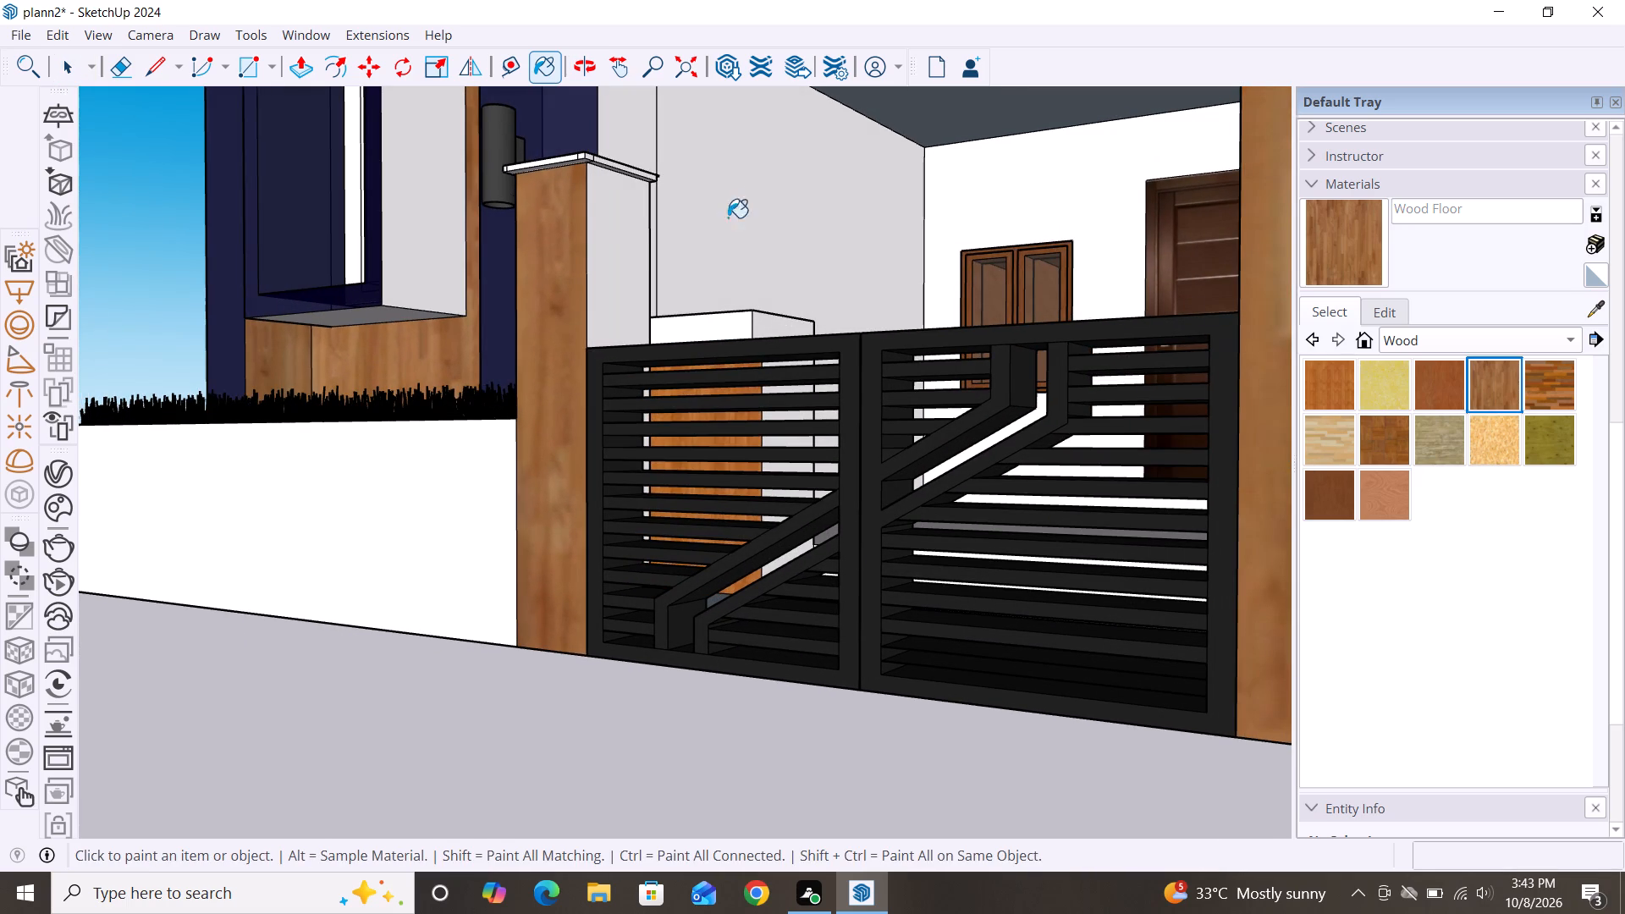
pyautogui.click(611, 266)
pyautogui.scroll(-8, 679, 271)
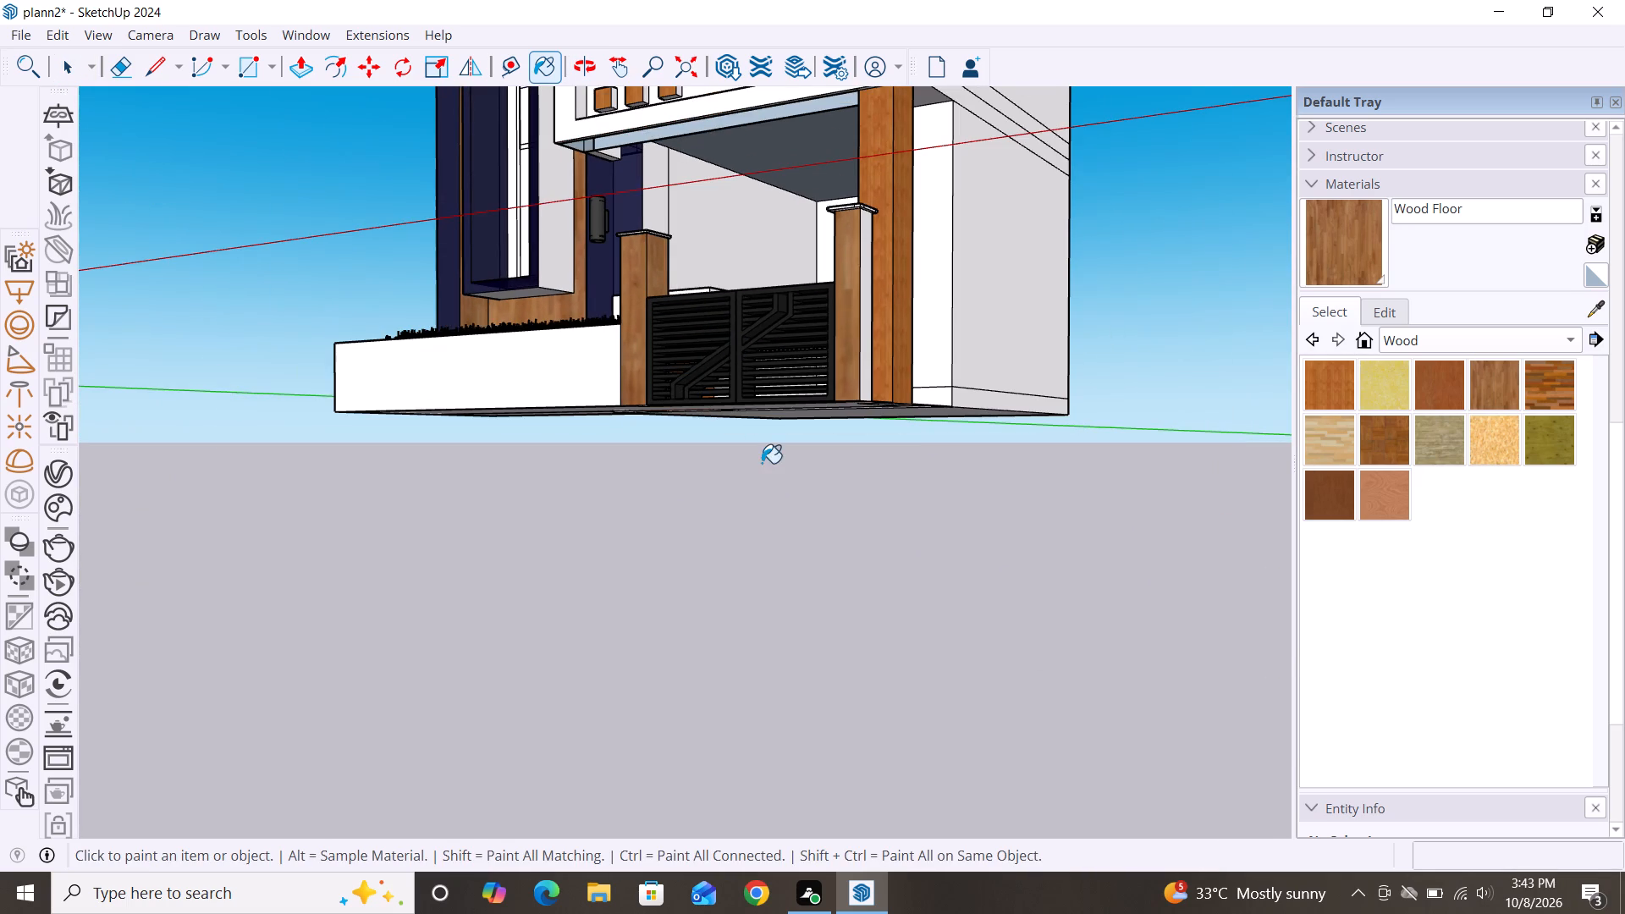
pyautogui.click(869, 321)
pyautogui.scroll(-3, 828, 437)
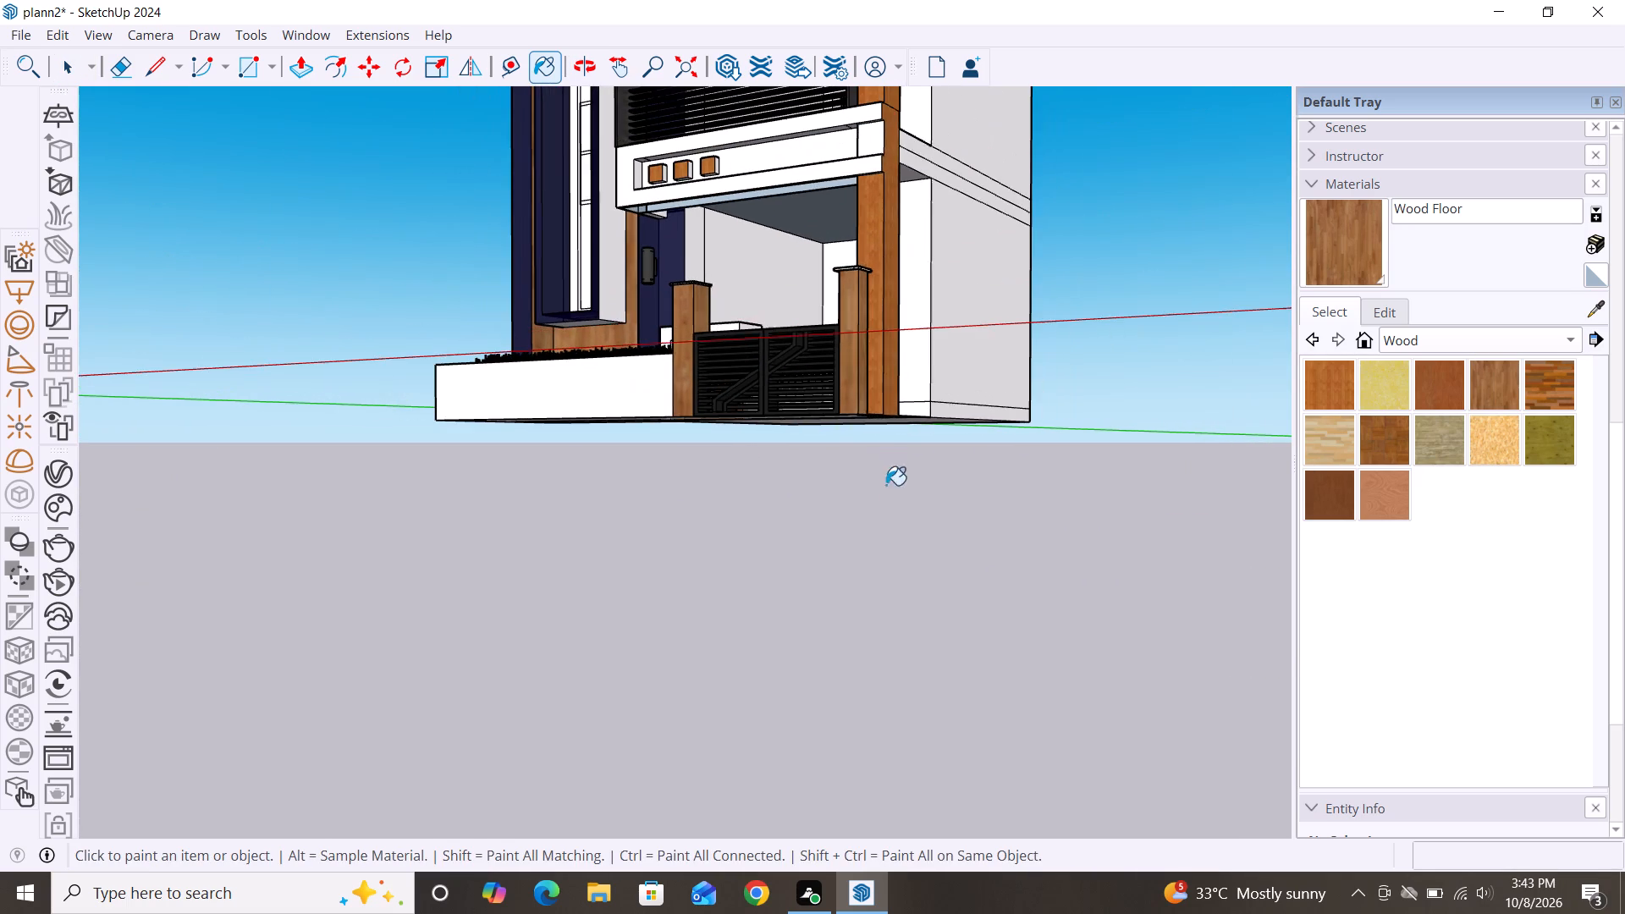
# Examine the painted gate pillars up close and against the whole front facade.
pyautogui.moveTo(865, 564); pyautogui.dragTo(1120, 647, button='middle')
pyautogui.scroll(2, 751, 315)
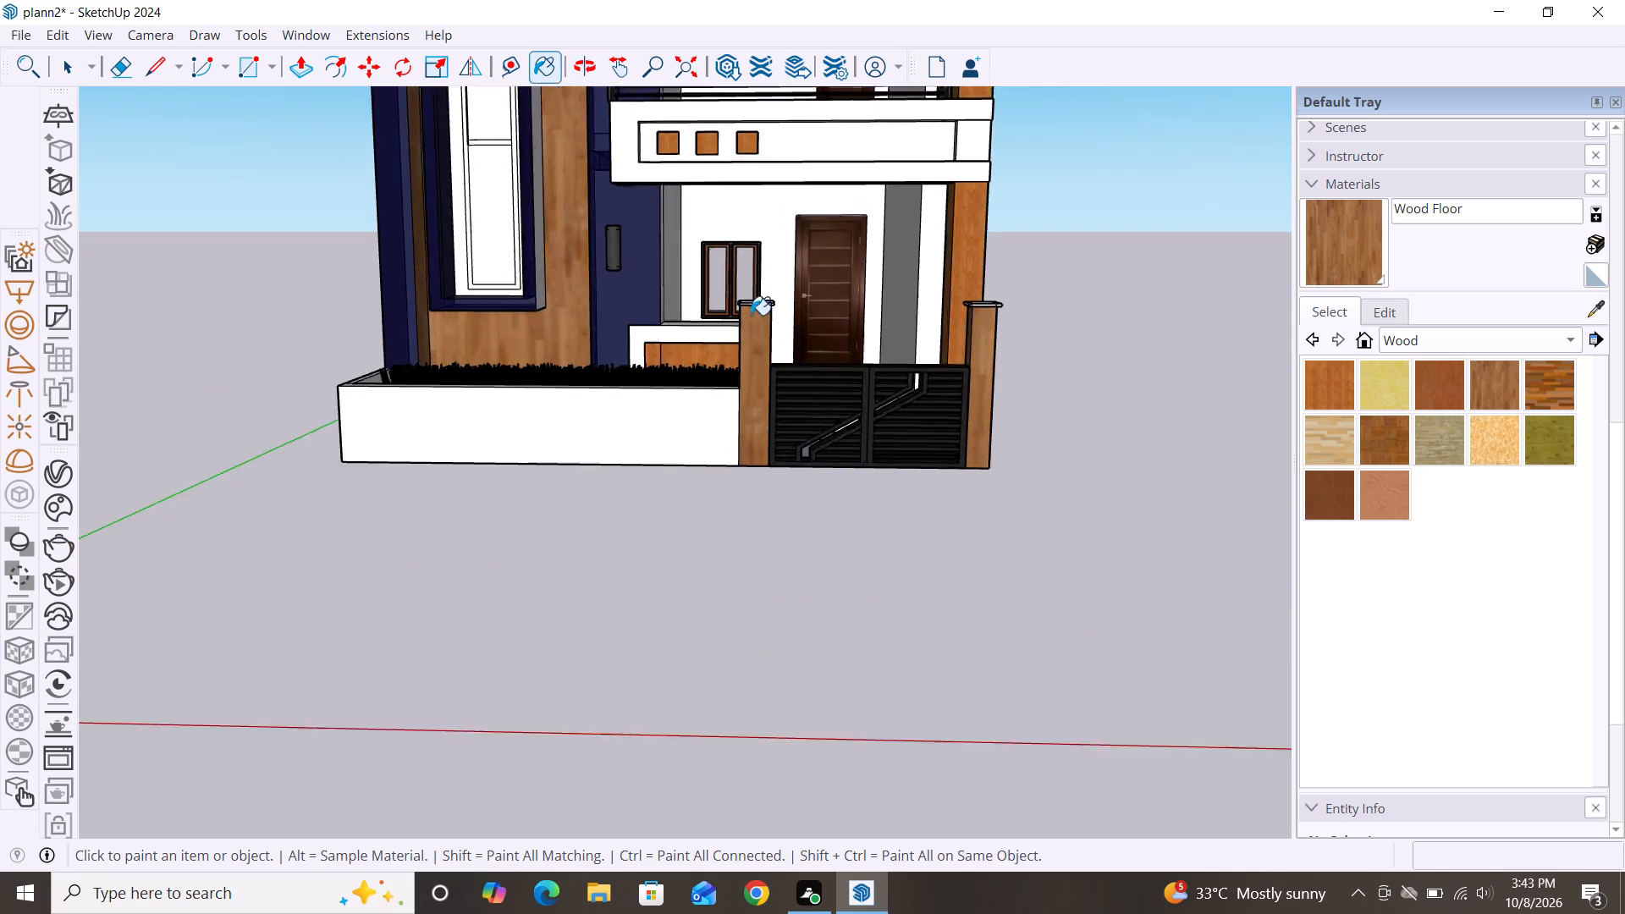
pyautogui.scroll(9, 751, 315)
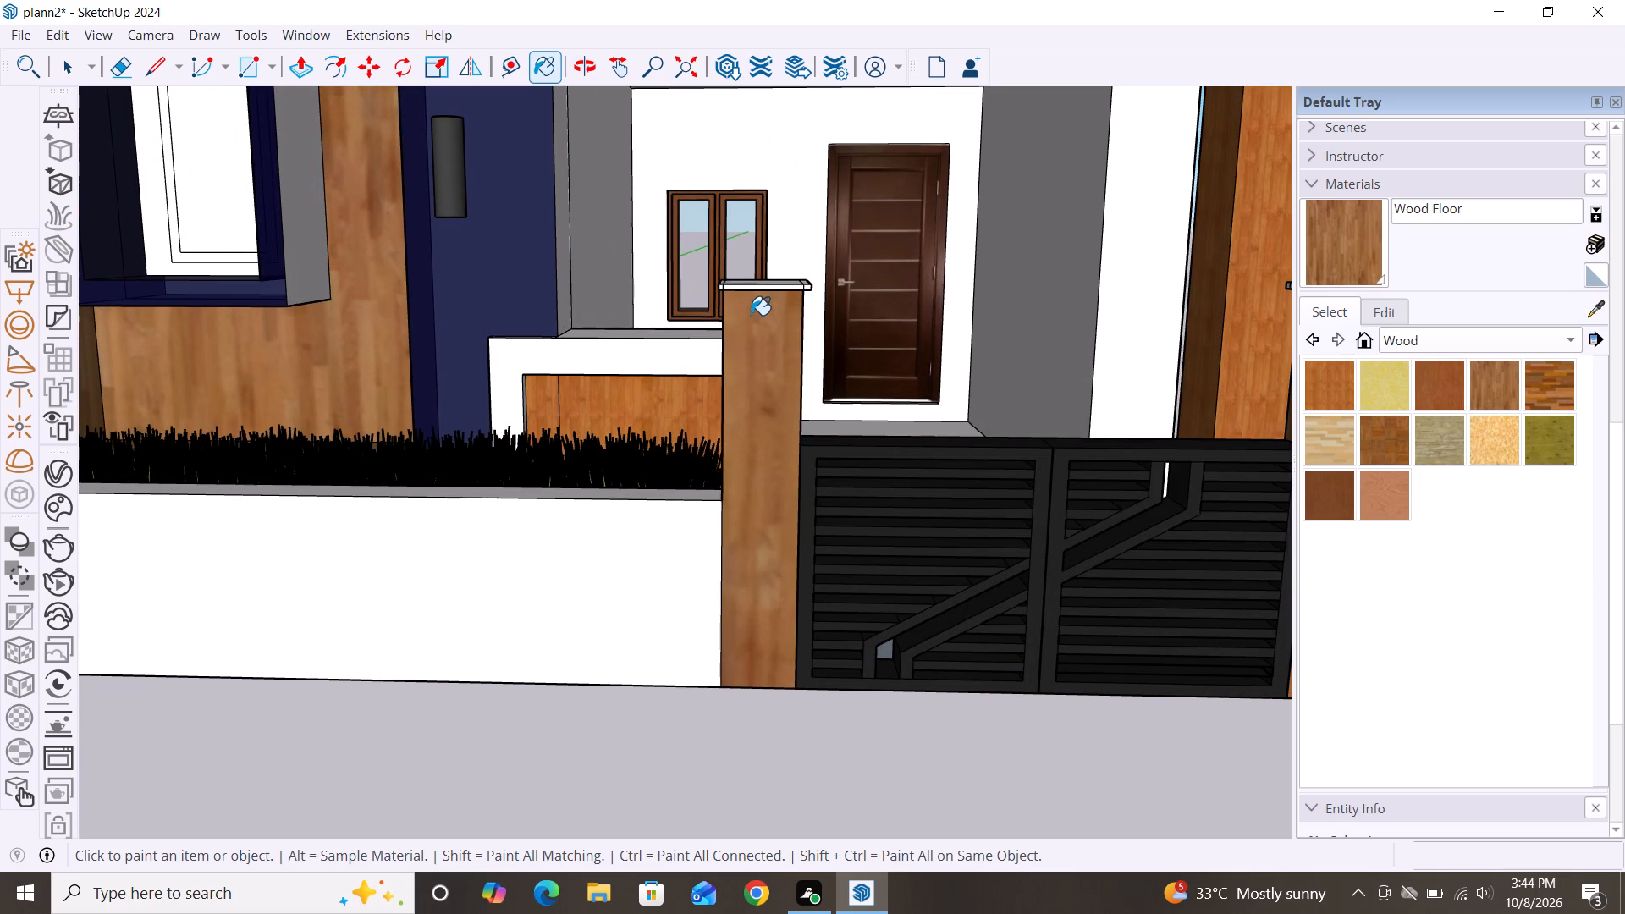
pyautogui.scroll(-5, 740, 432)
pyautogui.scroll(-1, 820, 410)
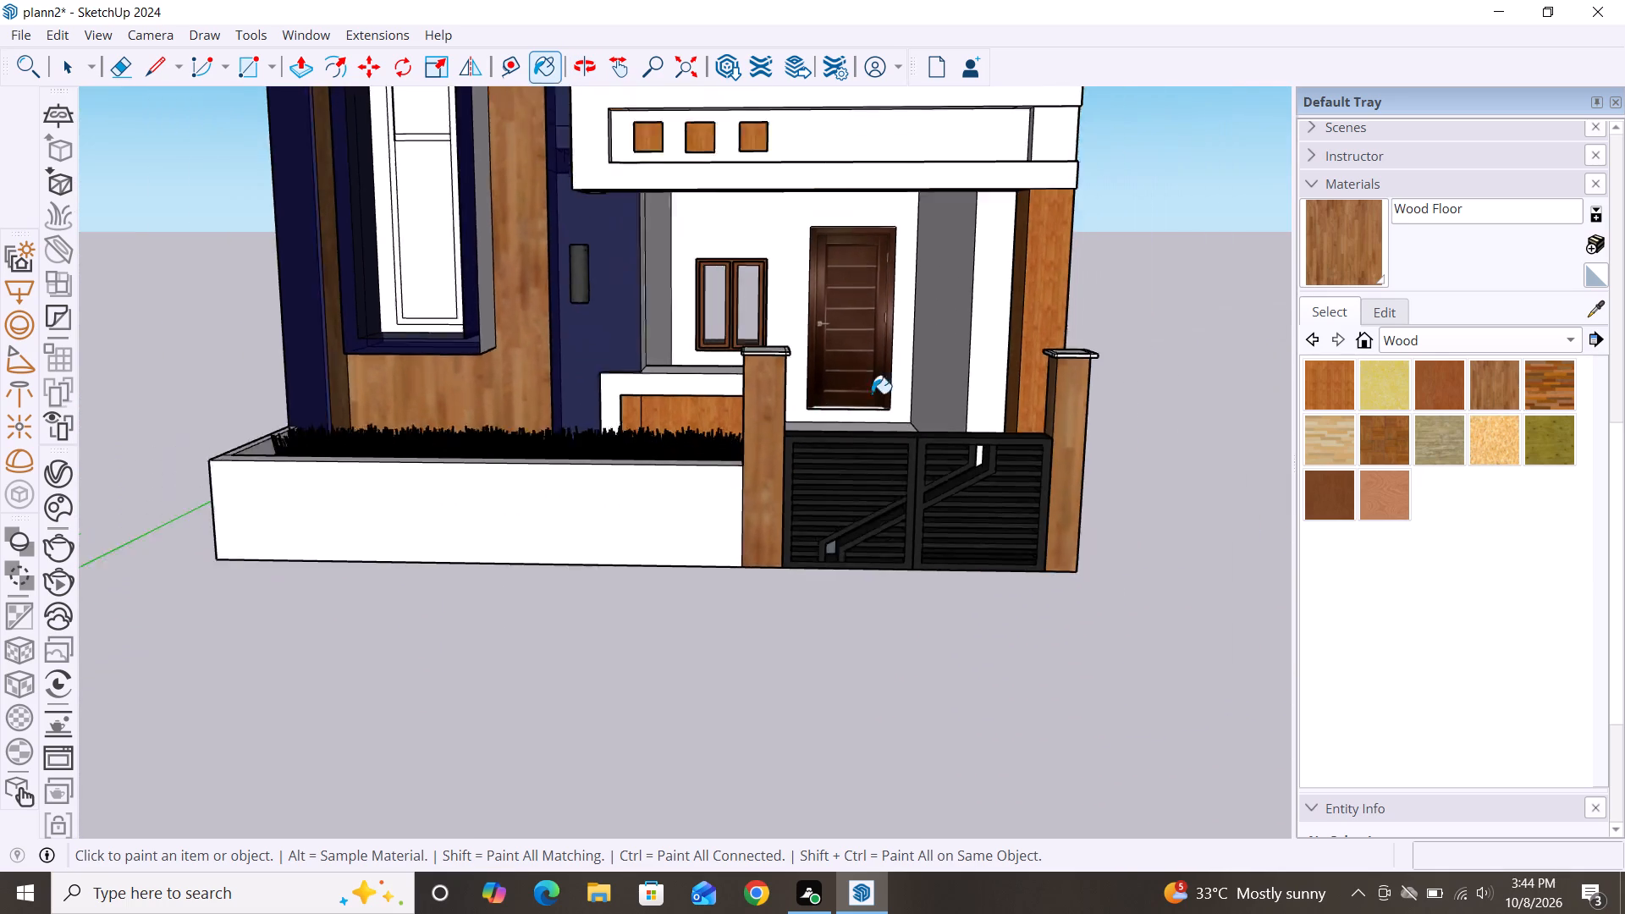
pyautogui.scroll(-7, 872, 394)
pyautogui.scroll(-7, 1075, 407)
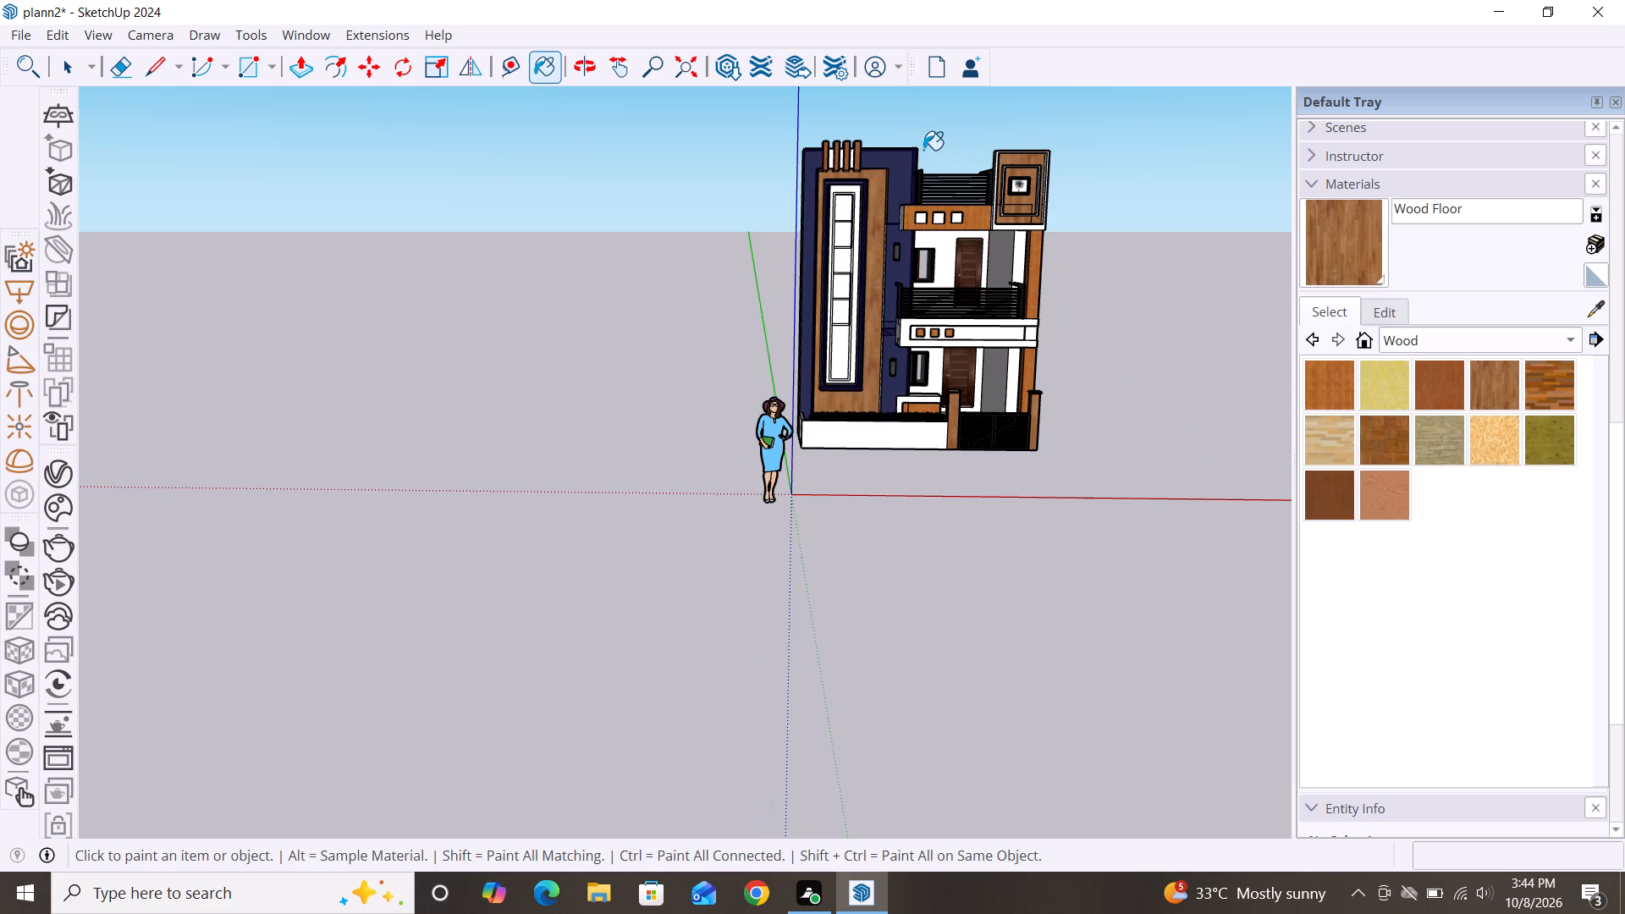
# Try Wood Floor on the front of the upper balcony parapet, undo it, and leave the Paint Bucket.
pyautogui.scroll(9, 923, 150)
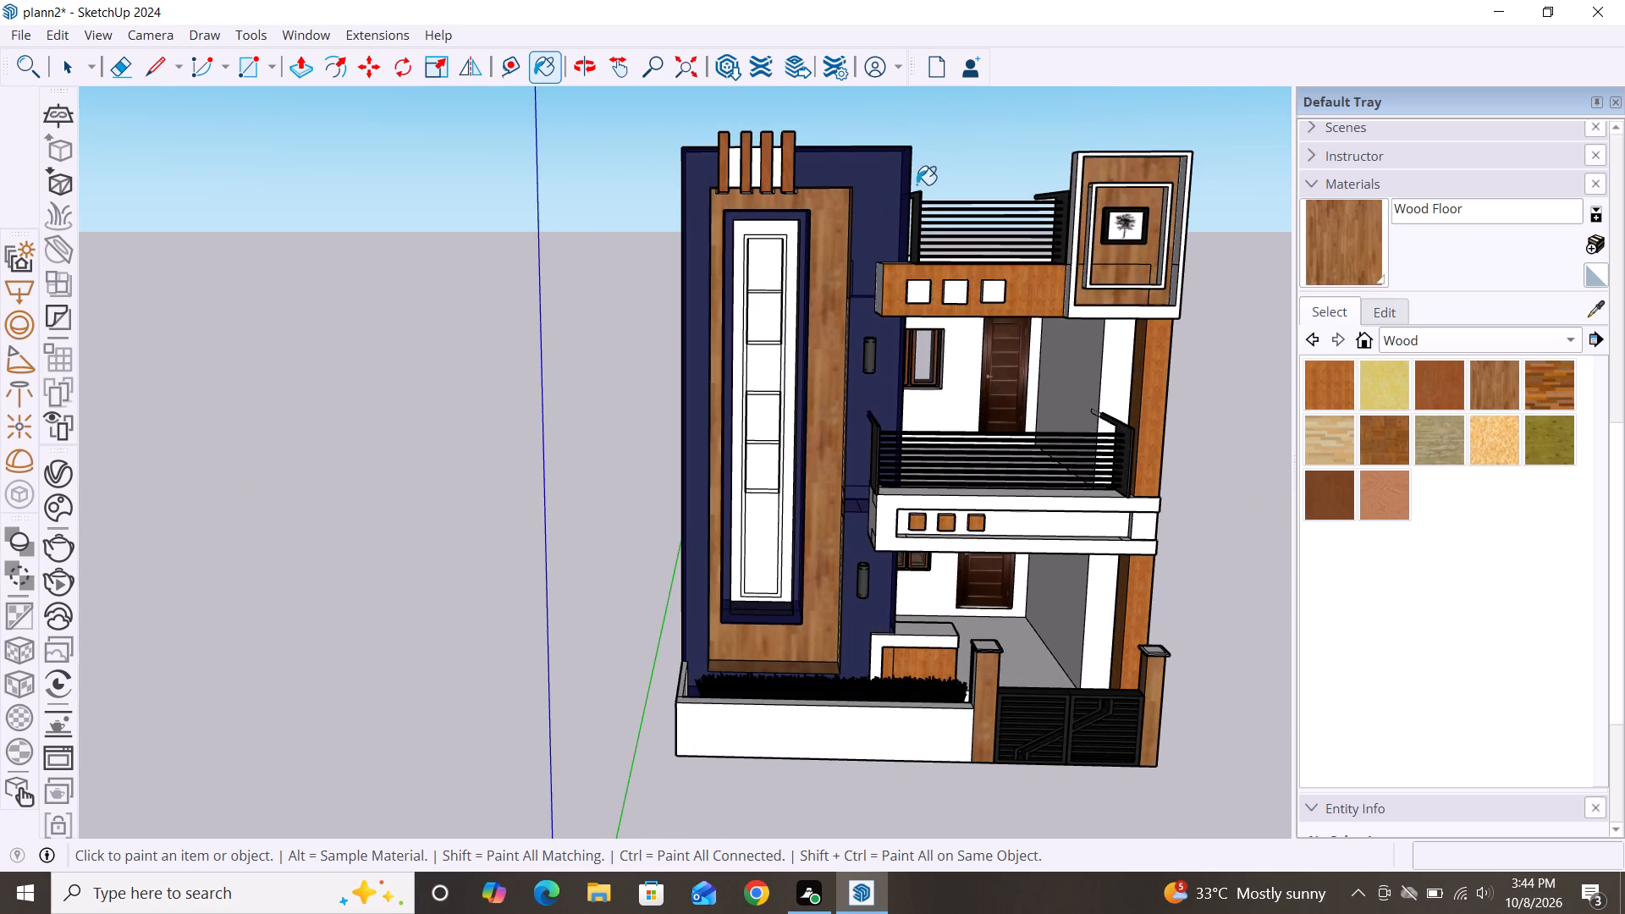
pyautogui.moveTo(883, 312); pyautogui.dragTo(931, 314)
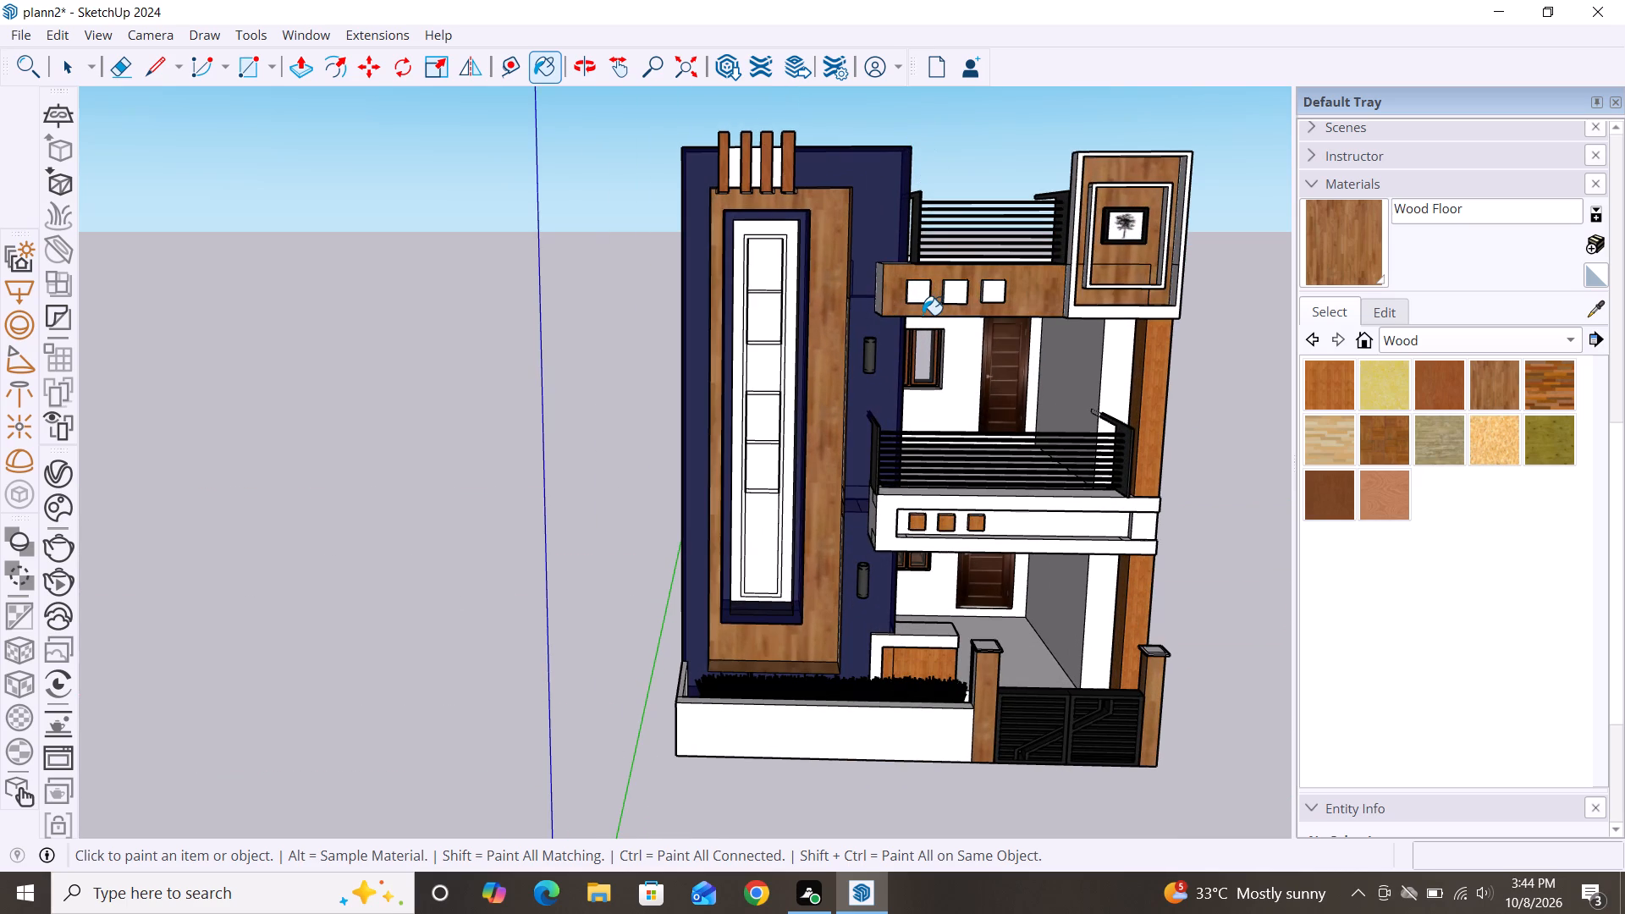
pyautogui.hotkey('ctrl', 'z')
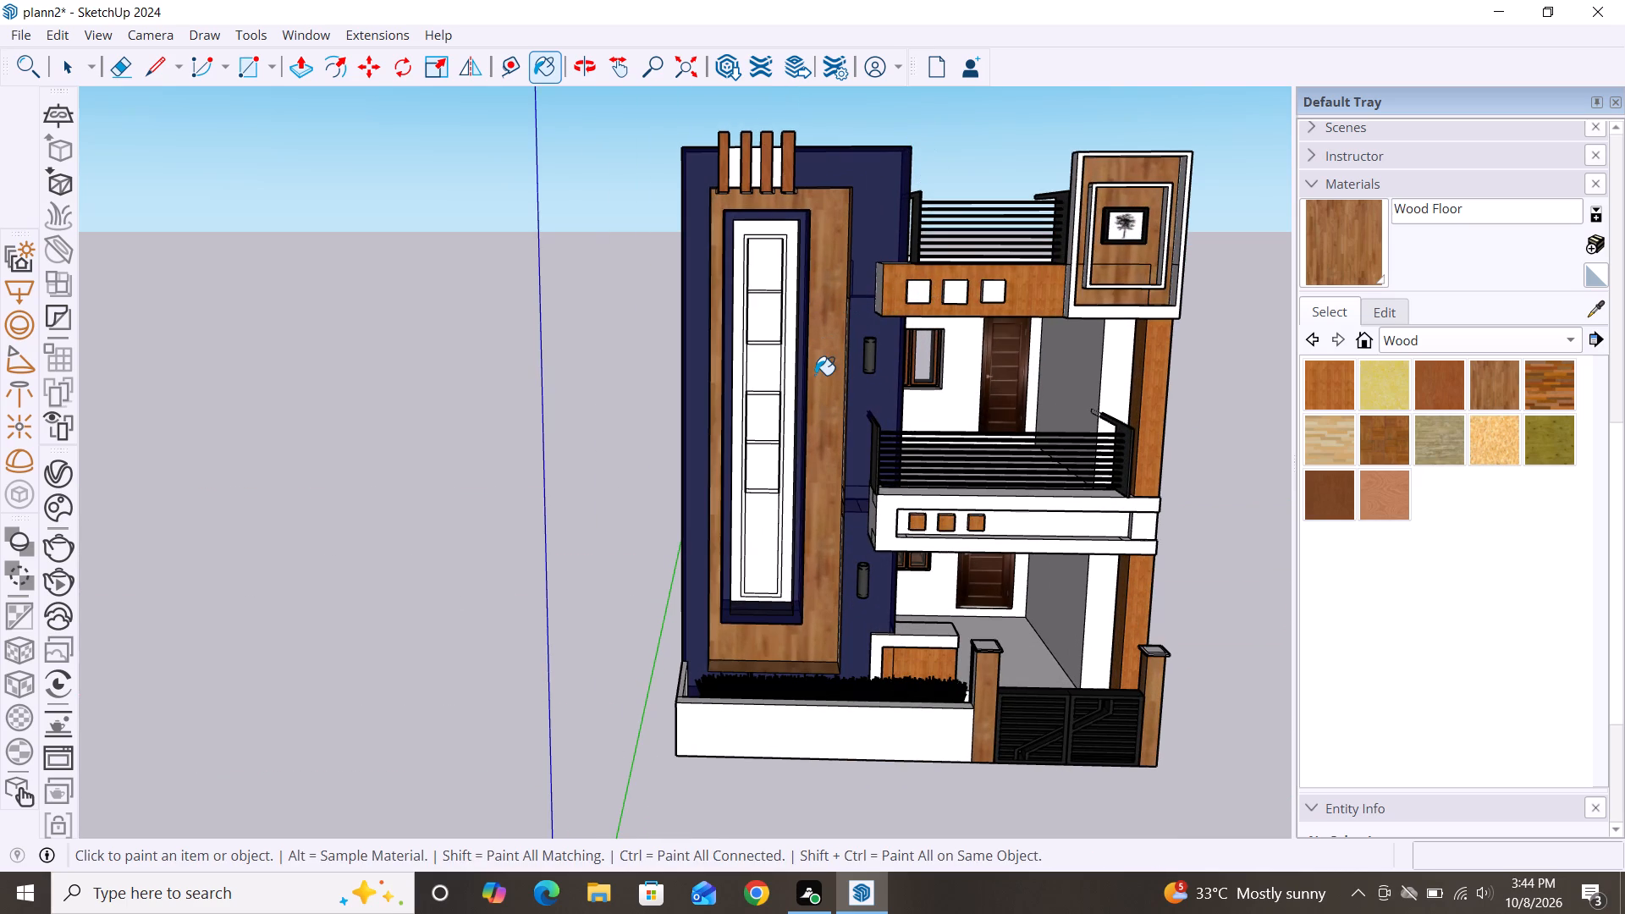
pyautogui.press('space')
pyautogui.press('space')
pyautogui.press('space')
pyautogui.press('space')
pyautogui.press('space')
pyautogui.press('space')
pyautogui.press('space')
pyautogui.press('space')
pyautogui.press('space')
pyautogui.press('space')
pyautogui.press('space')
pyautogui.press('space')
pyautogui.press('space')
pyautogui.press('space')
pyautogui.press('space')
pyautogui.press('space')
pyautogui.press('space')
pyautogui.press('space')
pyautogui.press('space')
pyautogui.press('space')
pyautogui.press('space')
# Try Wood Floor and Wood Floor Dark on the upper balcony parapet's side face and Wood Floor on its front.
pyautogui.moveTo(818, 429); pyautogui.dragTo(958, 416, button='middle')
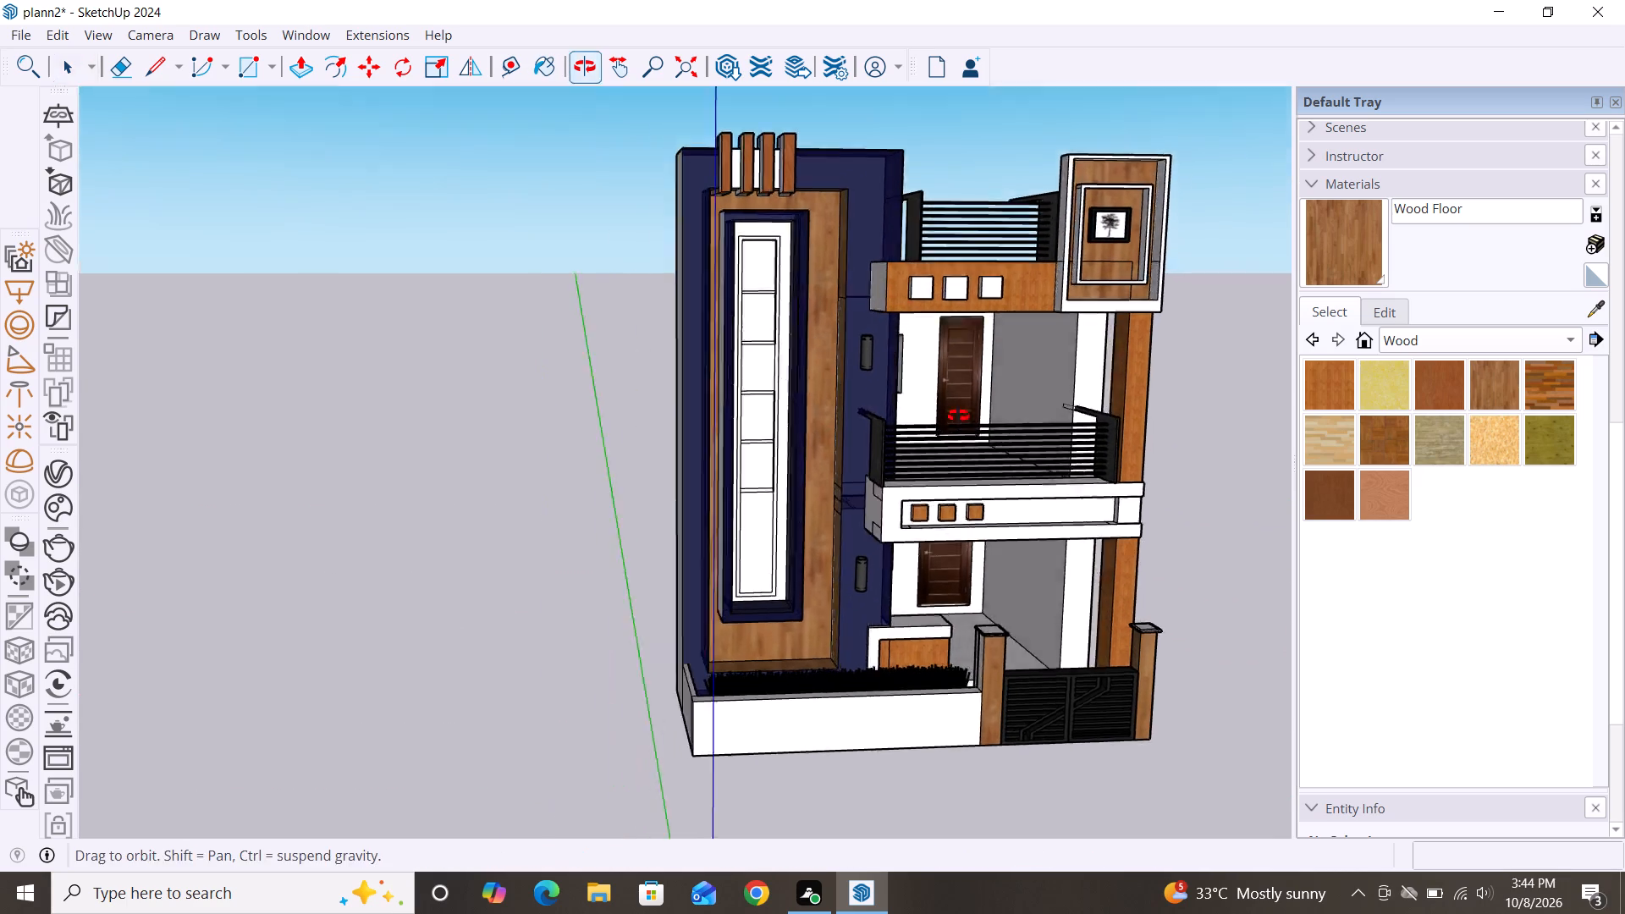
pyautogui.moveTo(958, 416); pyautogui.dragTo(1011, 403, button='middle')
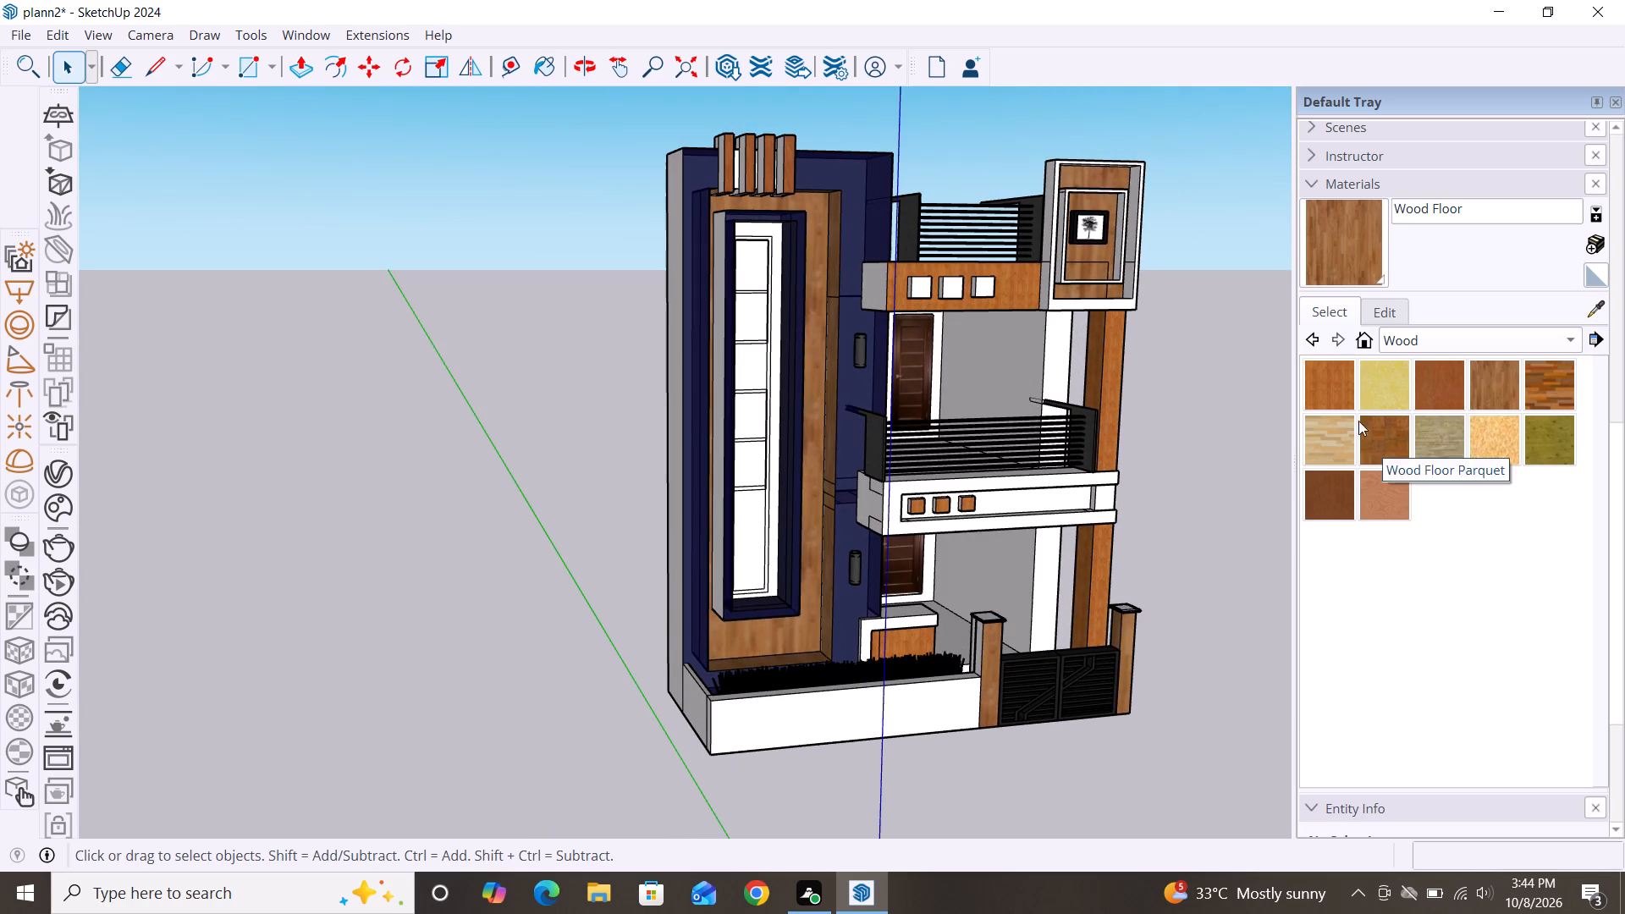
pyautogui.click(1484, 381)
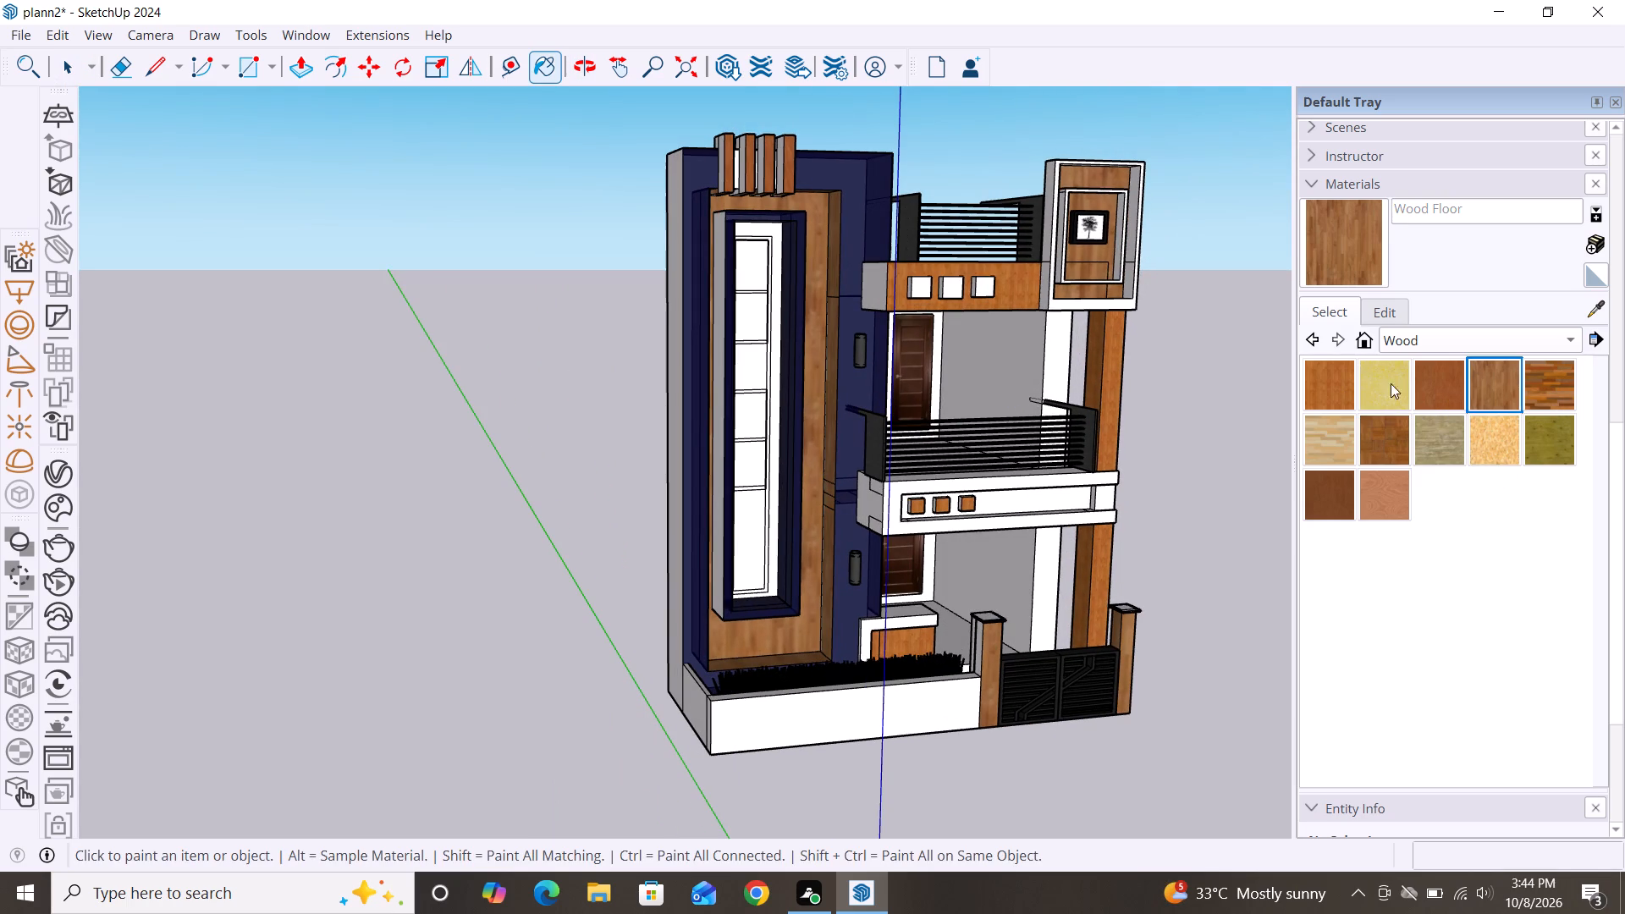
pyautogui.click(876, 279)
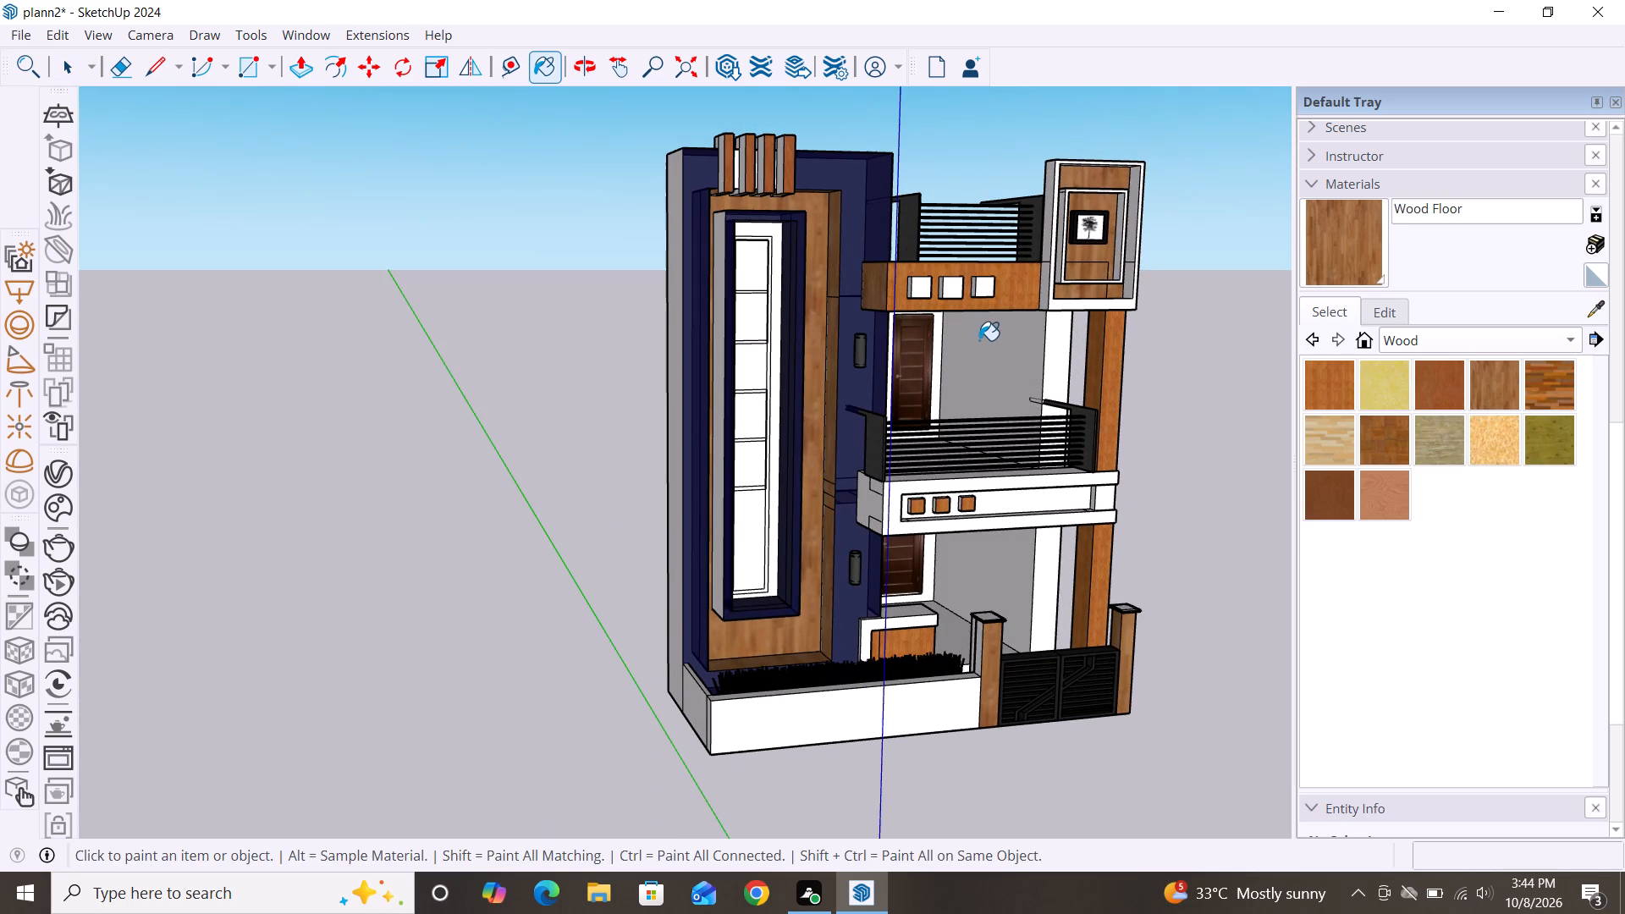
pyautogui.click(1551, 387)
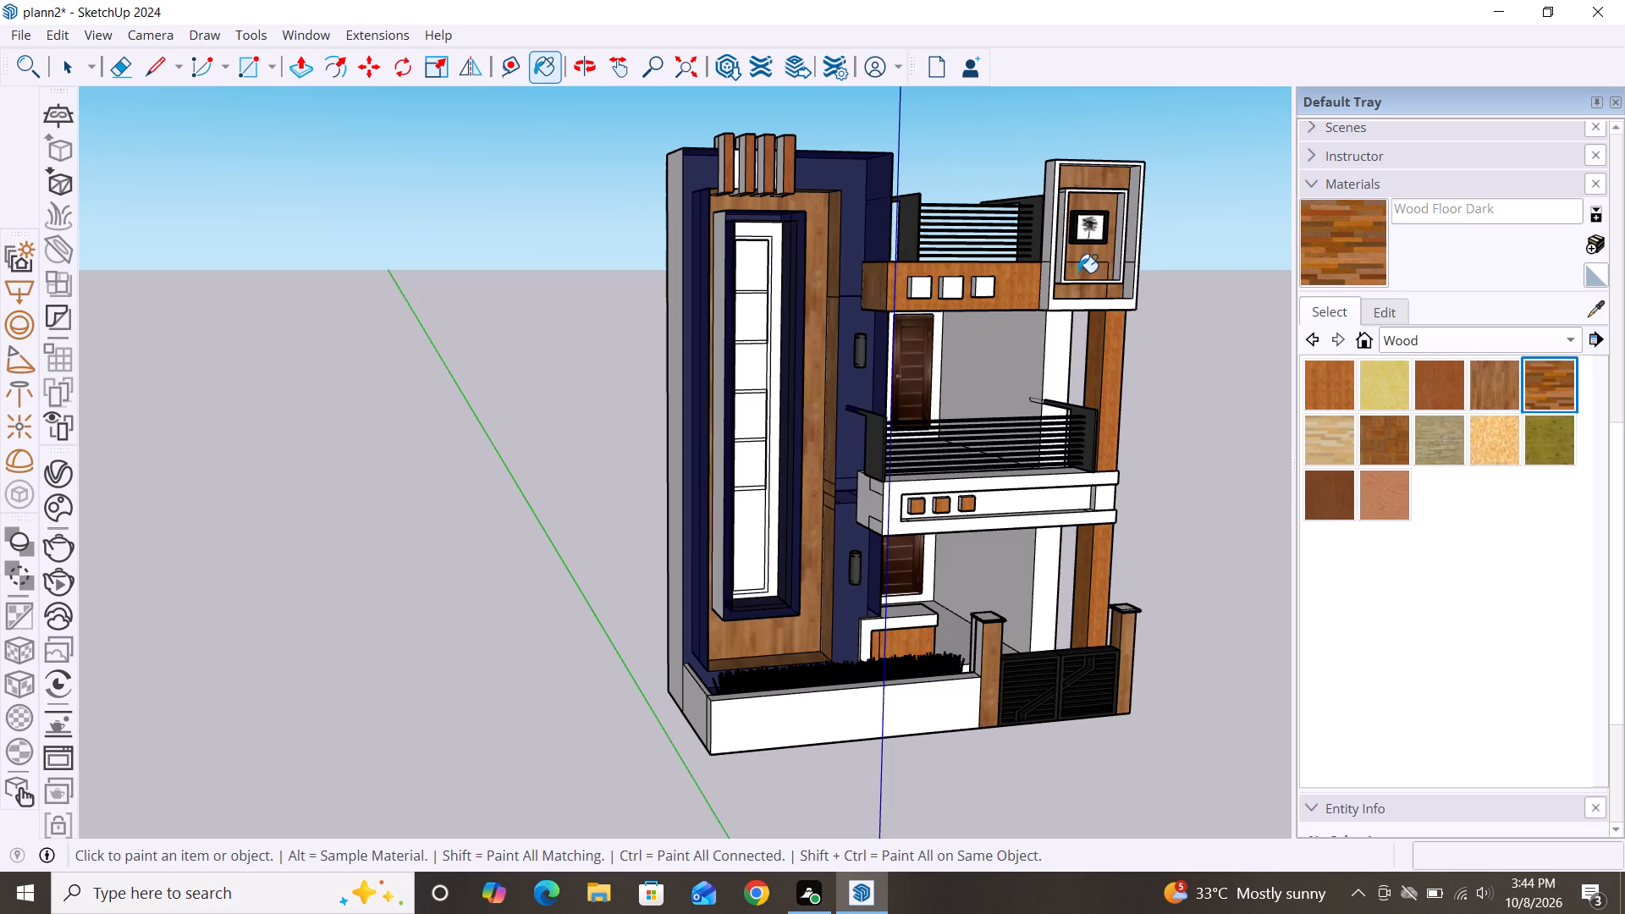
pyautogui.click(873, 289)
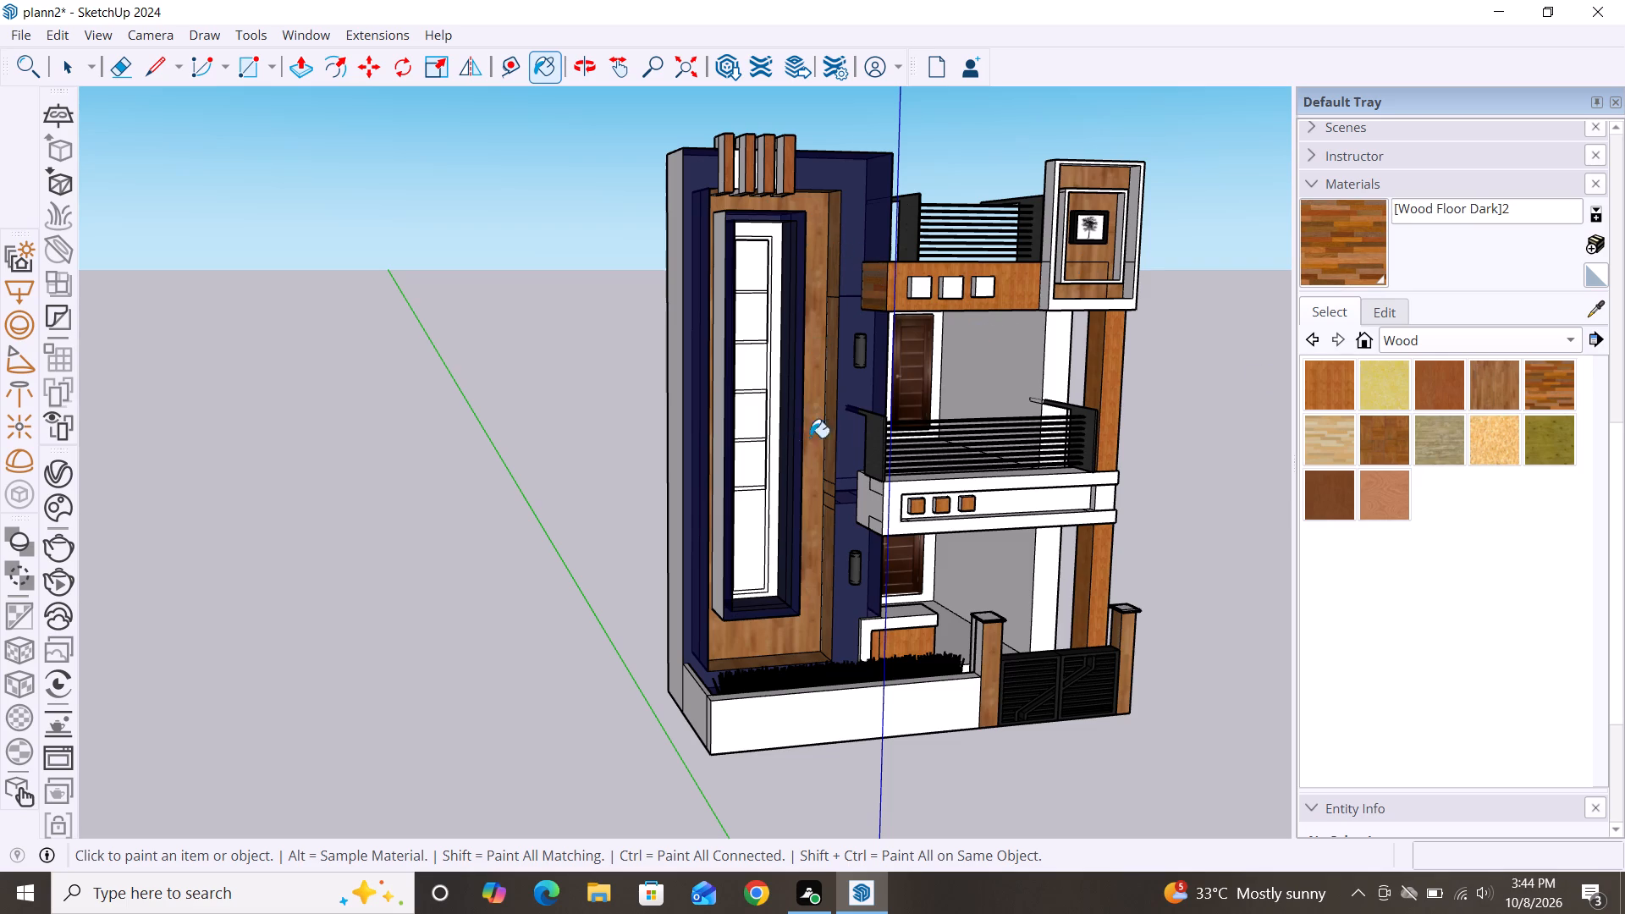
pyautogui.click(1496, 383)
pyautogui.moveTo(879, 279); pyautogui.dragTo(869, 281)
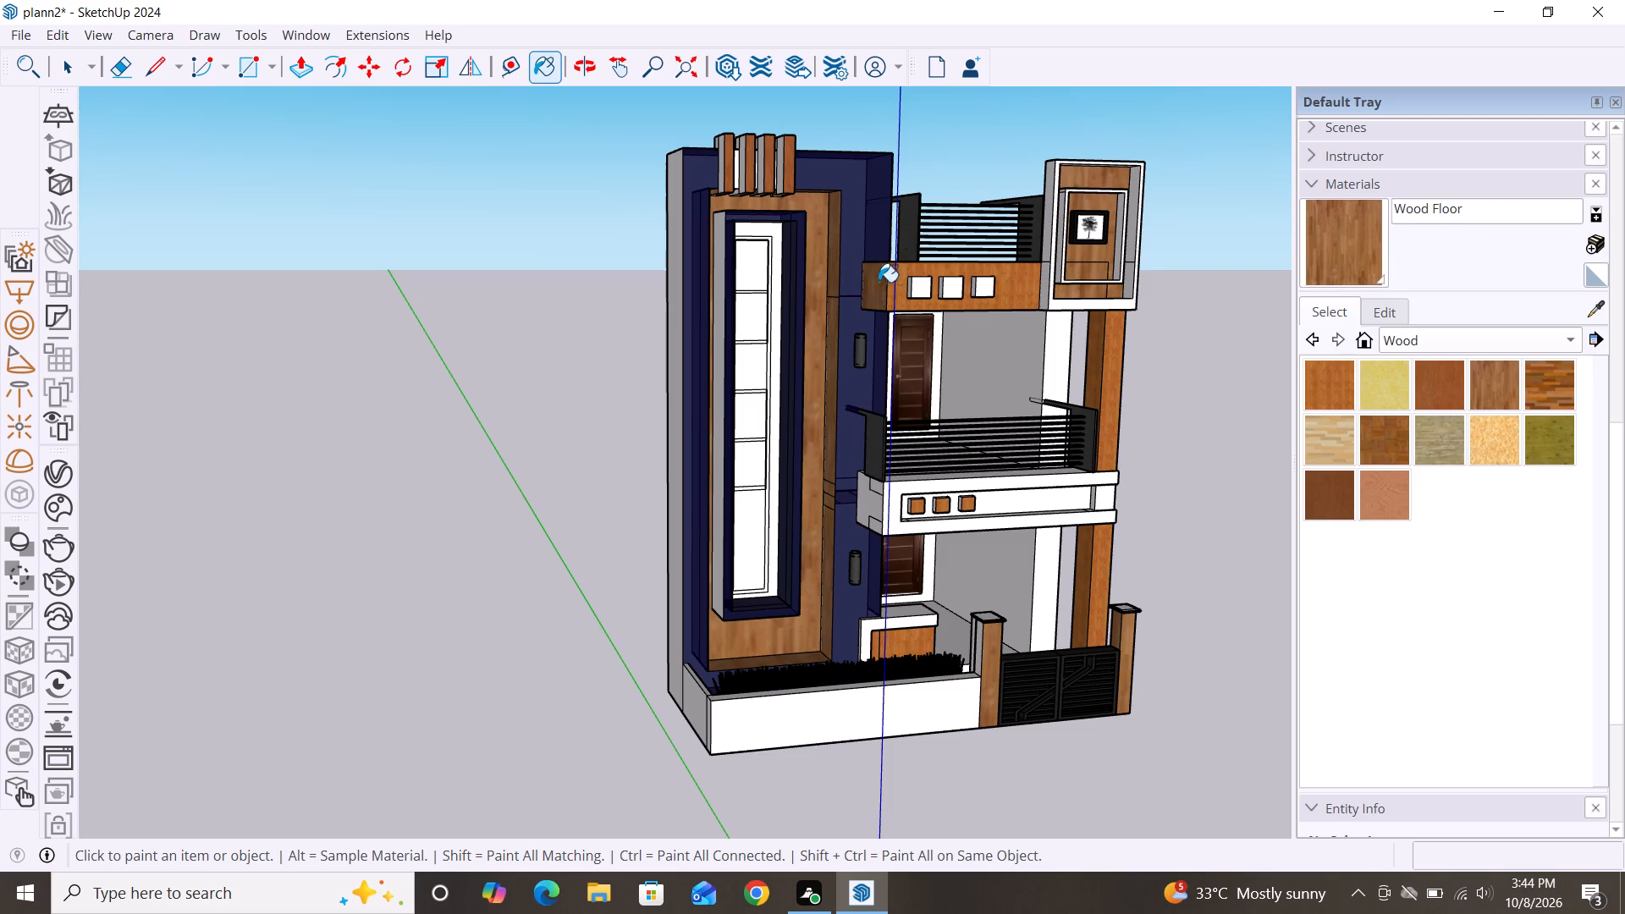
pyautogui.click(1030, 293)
# Paint the front and side faces of the upper balcony parapet with Wood Bamboo.
pyautogui.click(1337, 390)
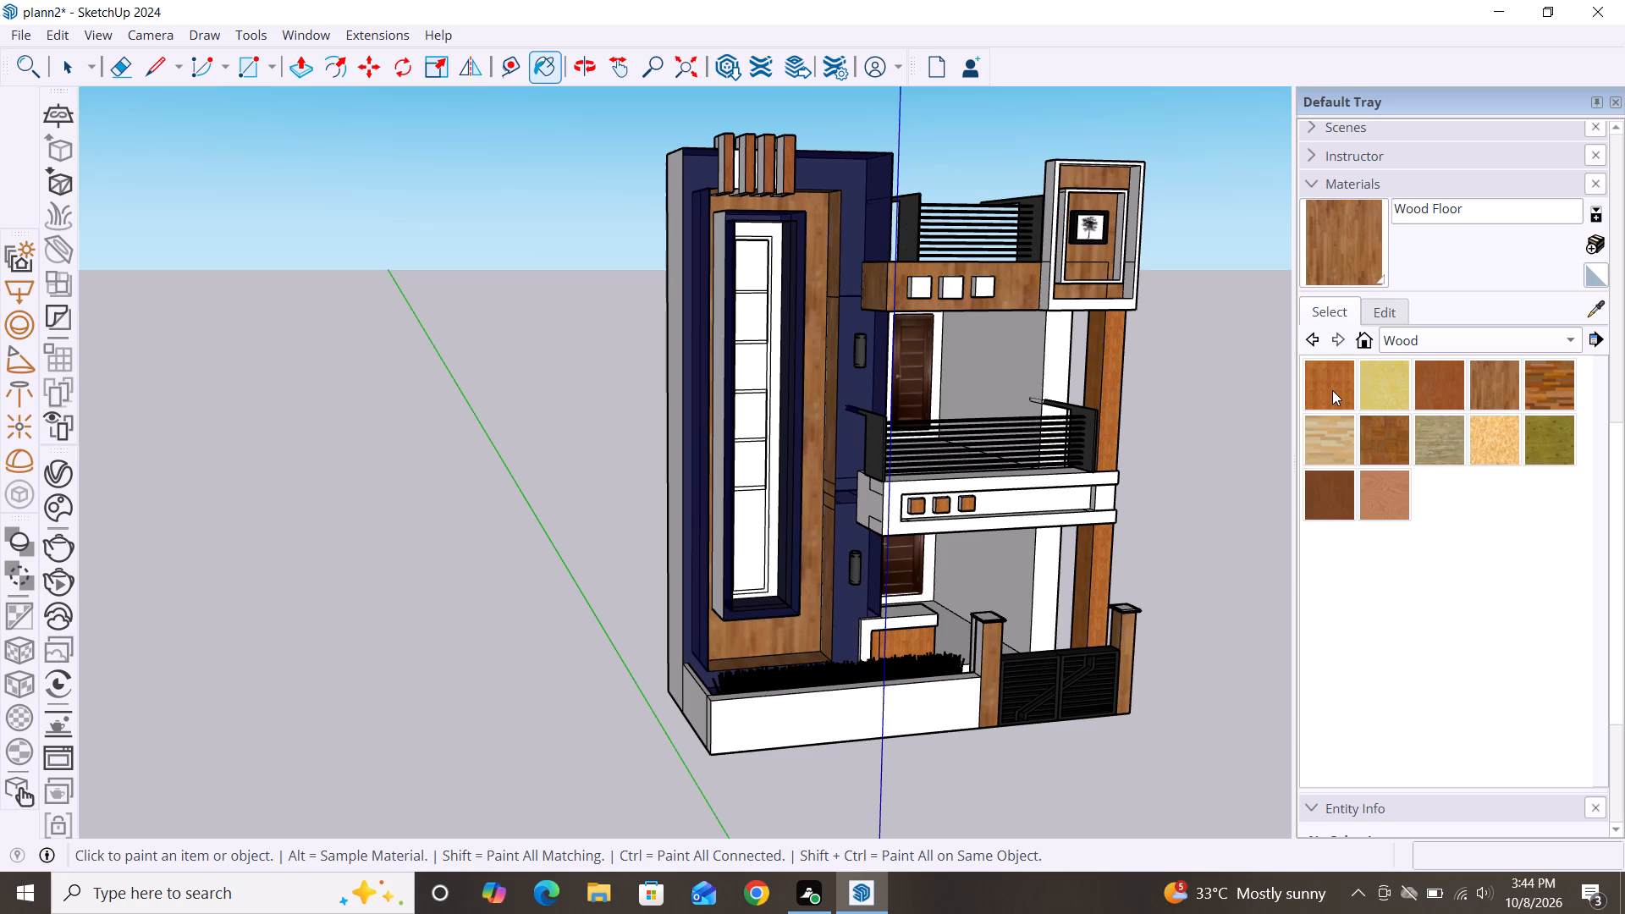
pyautogui.click(1023, 271)
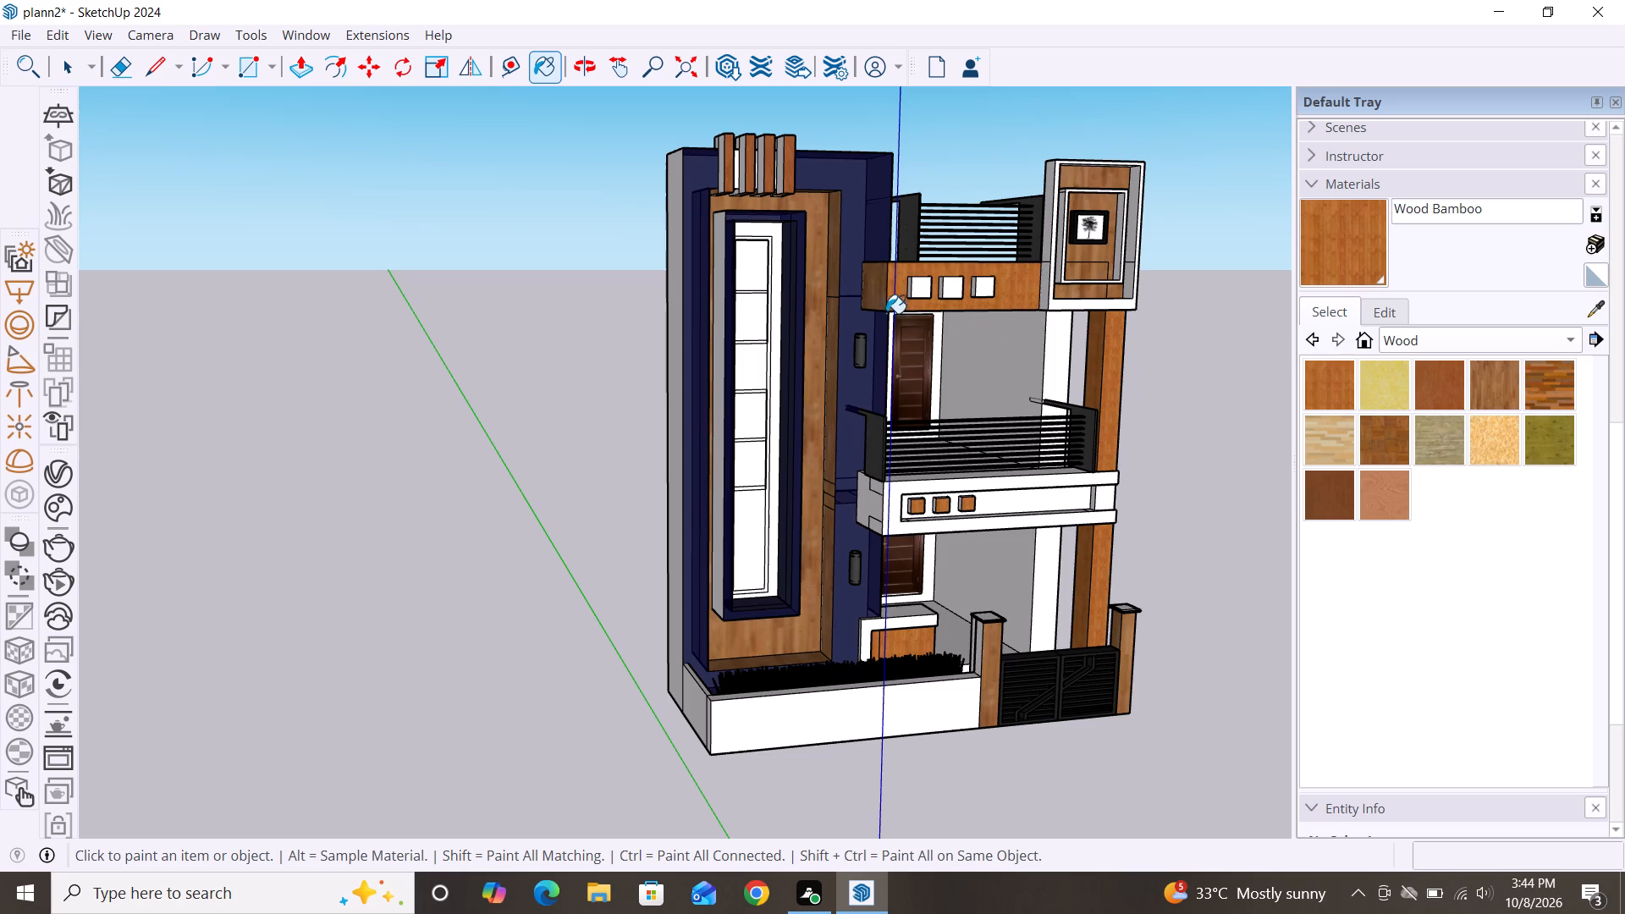
pyautogui.click(885, 290)
pyautogui.press('Escape')
pyautogui.press('space')
# Examine the whole facade and the tower's tall window for surfaces still needing material.
pyautogui.scroll(-2, 1130, 365)
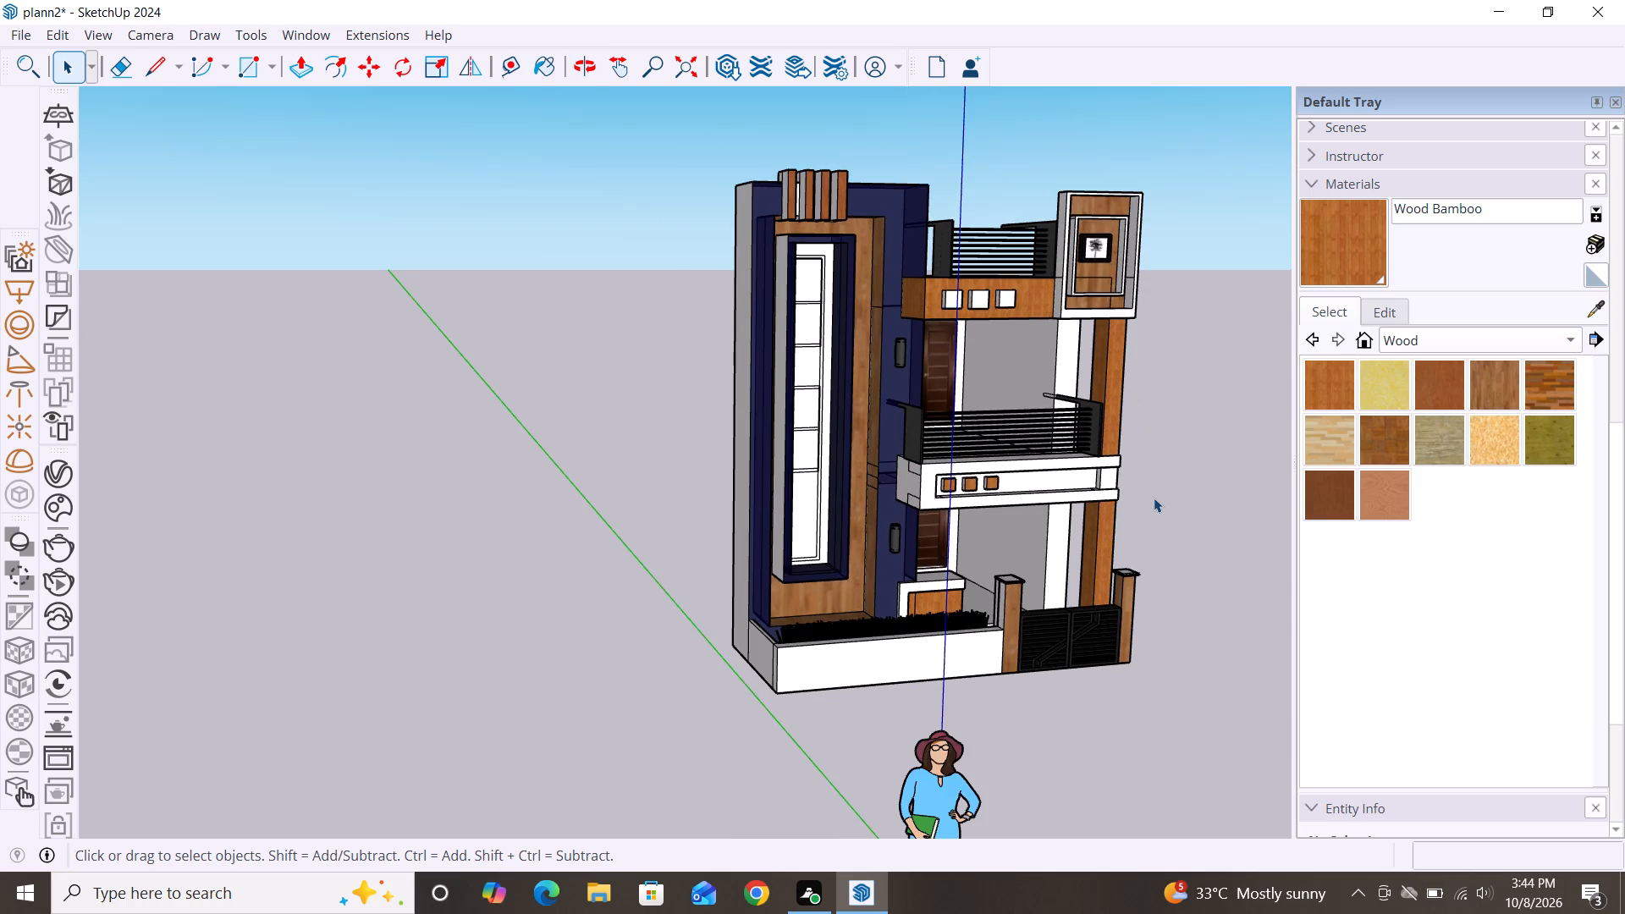
pyautogui.keyDown('alt'); pyautogui.moveTo(1154, 498); pyautogui.dragTo(926, 455, button='middle'); pyautogui.keyUp('alt')
pyautogui.scroll(-3, 893, 216)
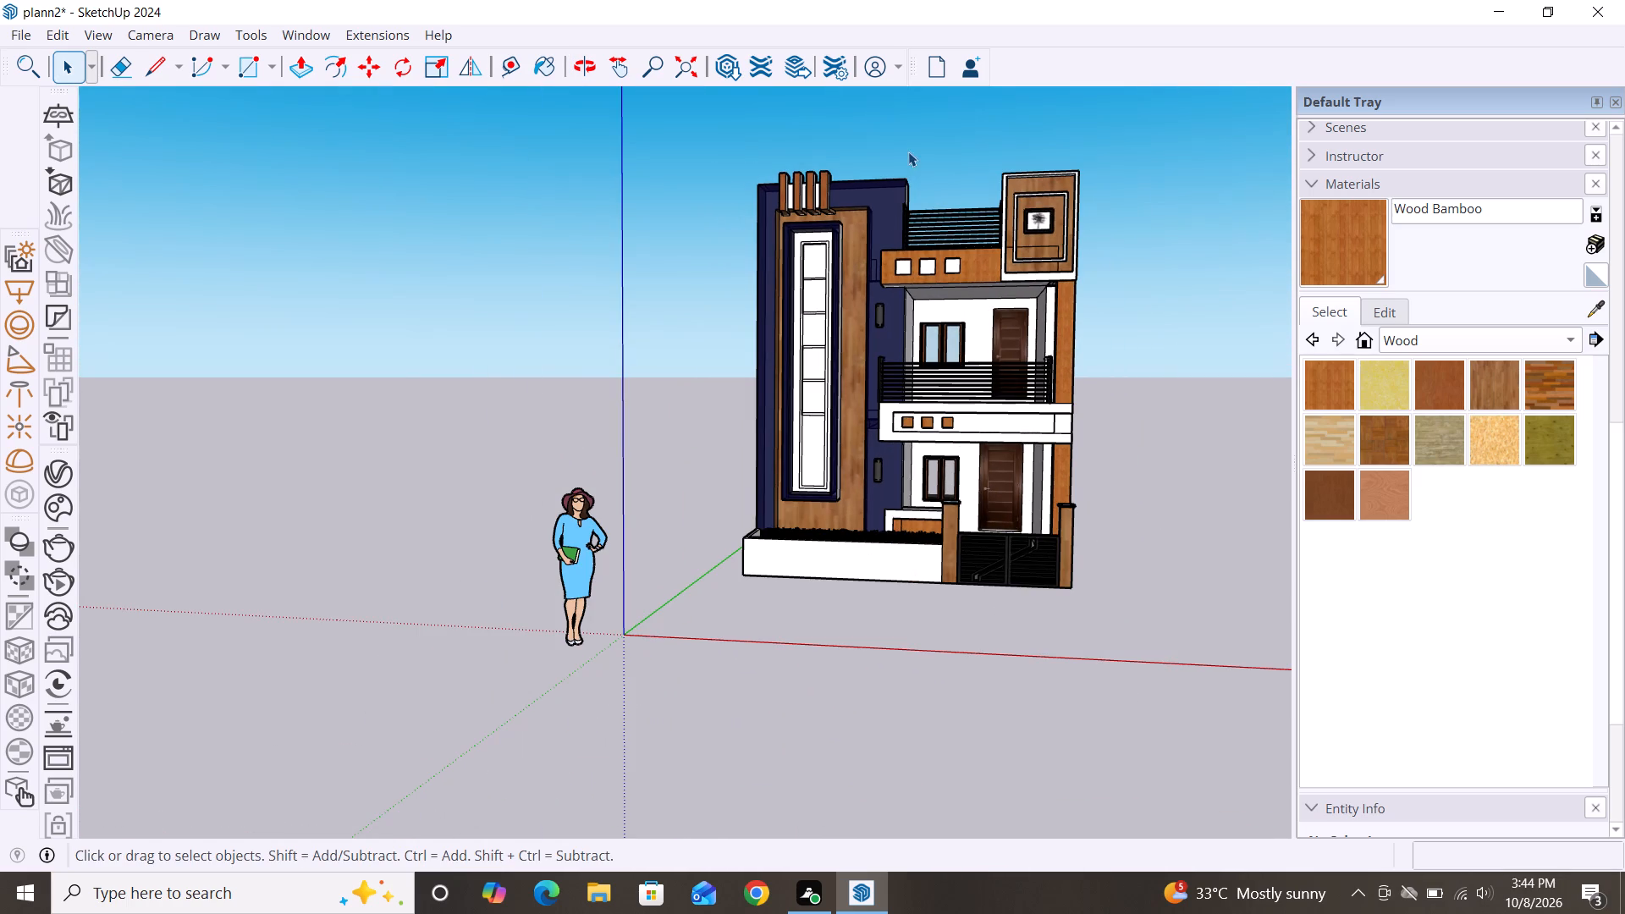
pyautogui.scroll(-3, 912, 399)
pyautogui.scroll(-2, 949, 307)
pyautogui.moveTo(908, 447); pyautogui.dragTo(1016, 443, button='middle')
pyautogui.scroll(6, 860, 310)
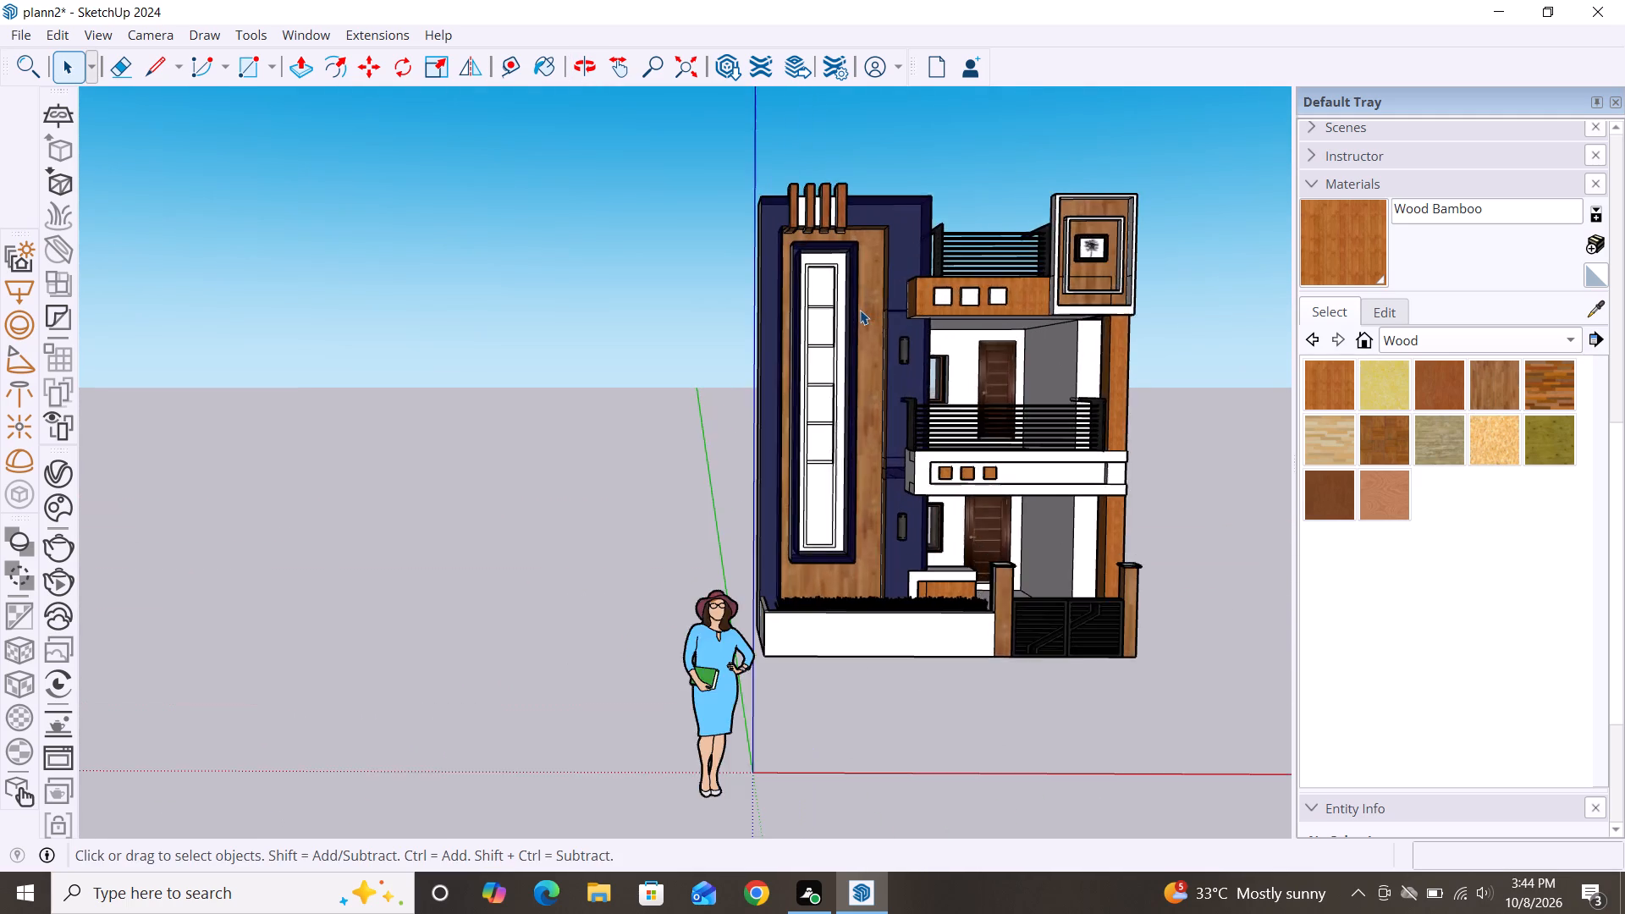
pyautogui.scroll(6, 860, 310)
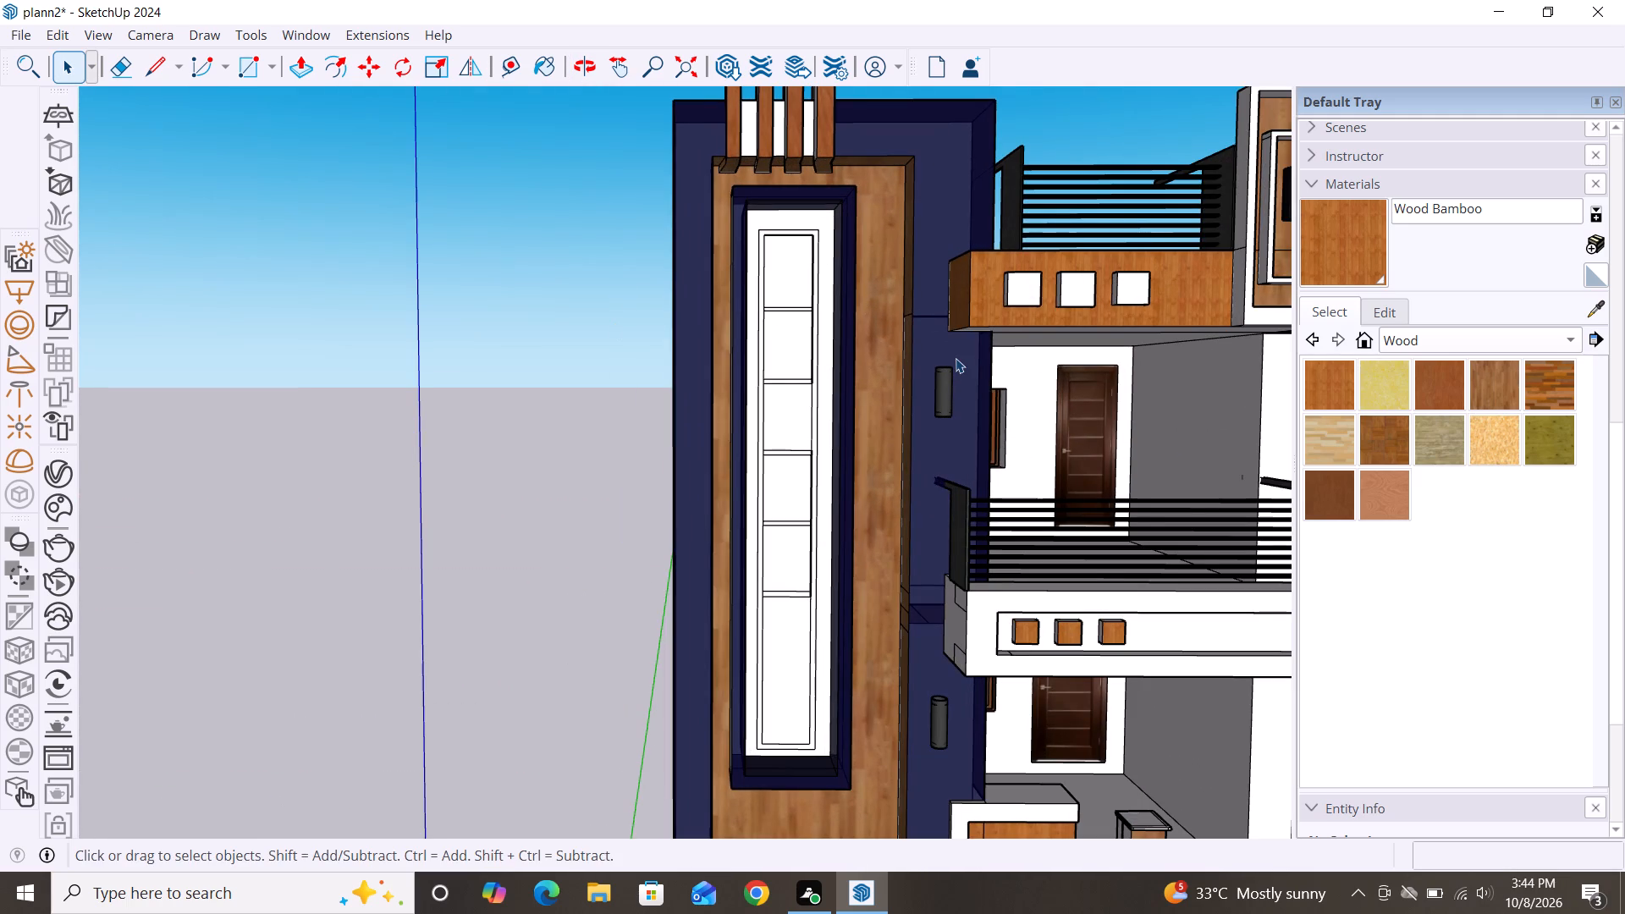
pyautogui.scroll(1, 1142, 179)
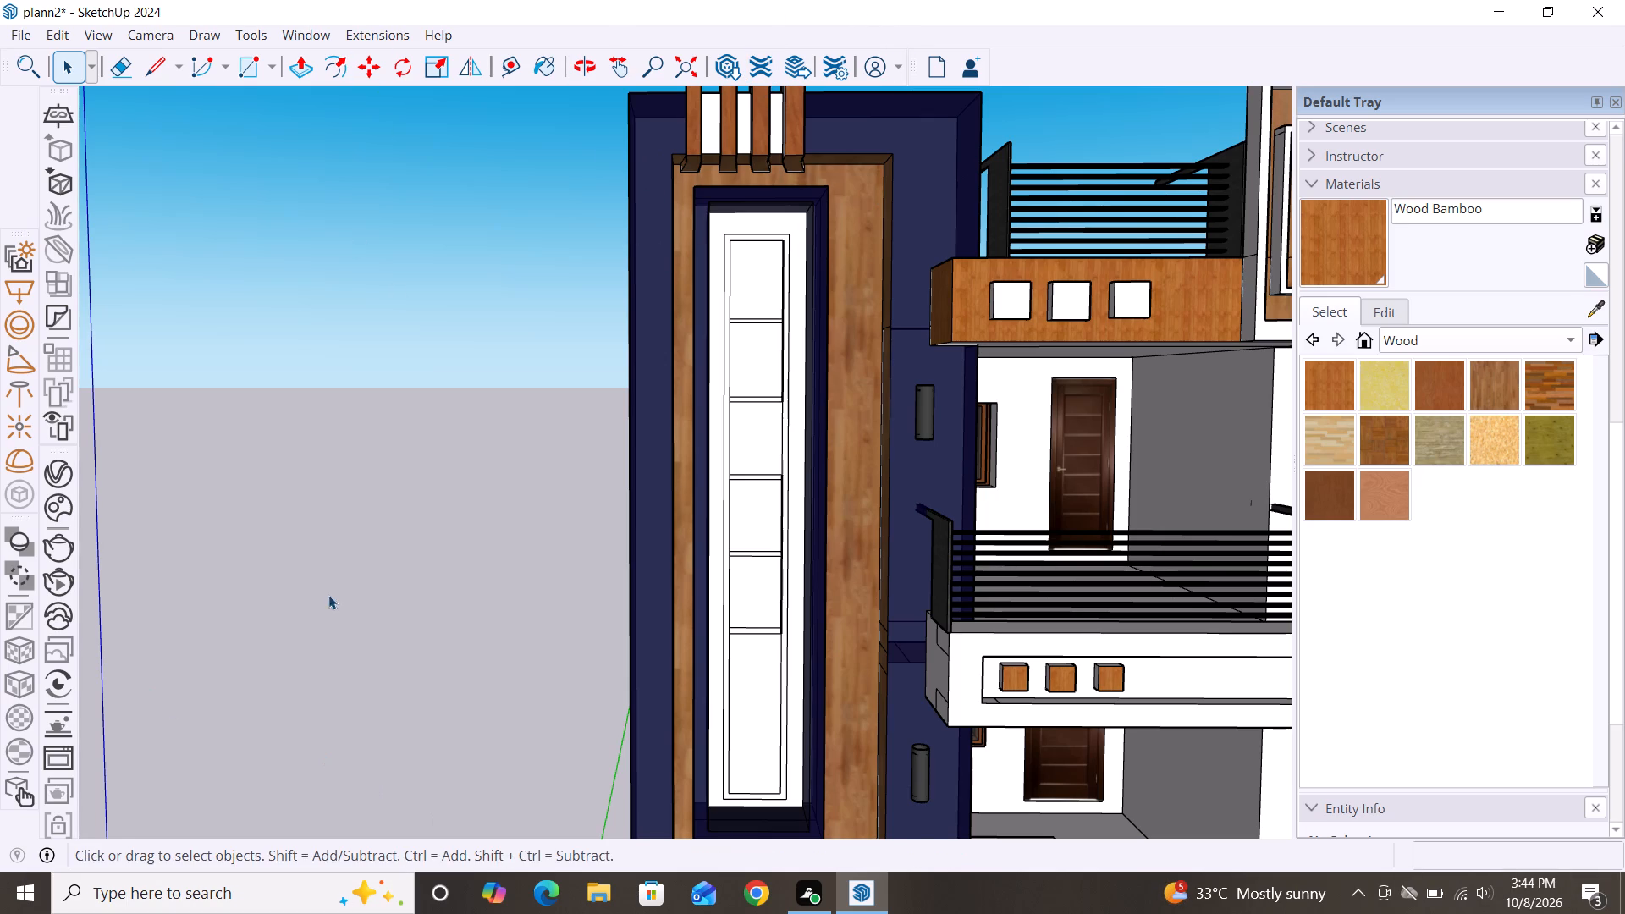
pyautogui.scroll(-4, 792, 436)
pyautogui.scroll(-3, 658, 489)
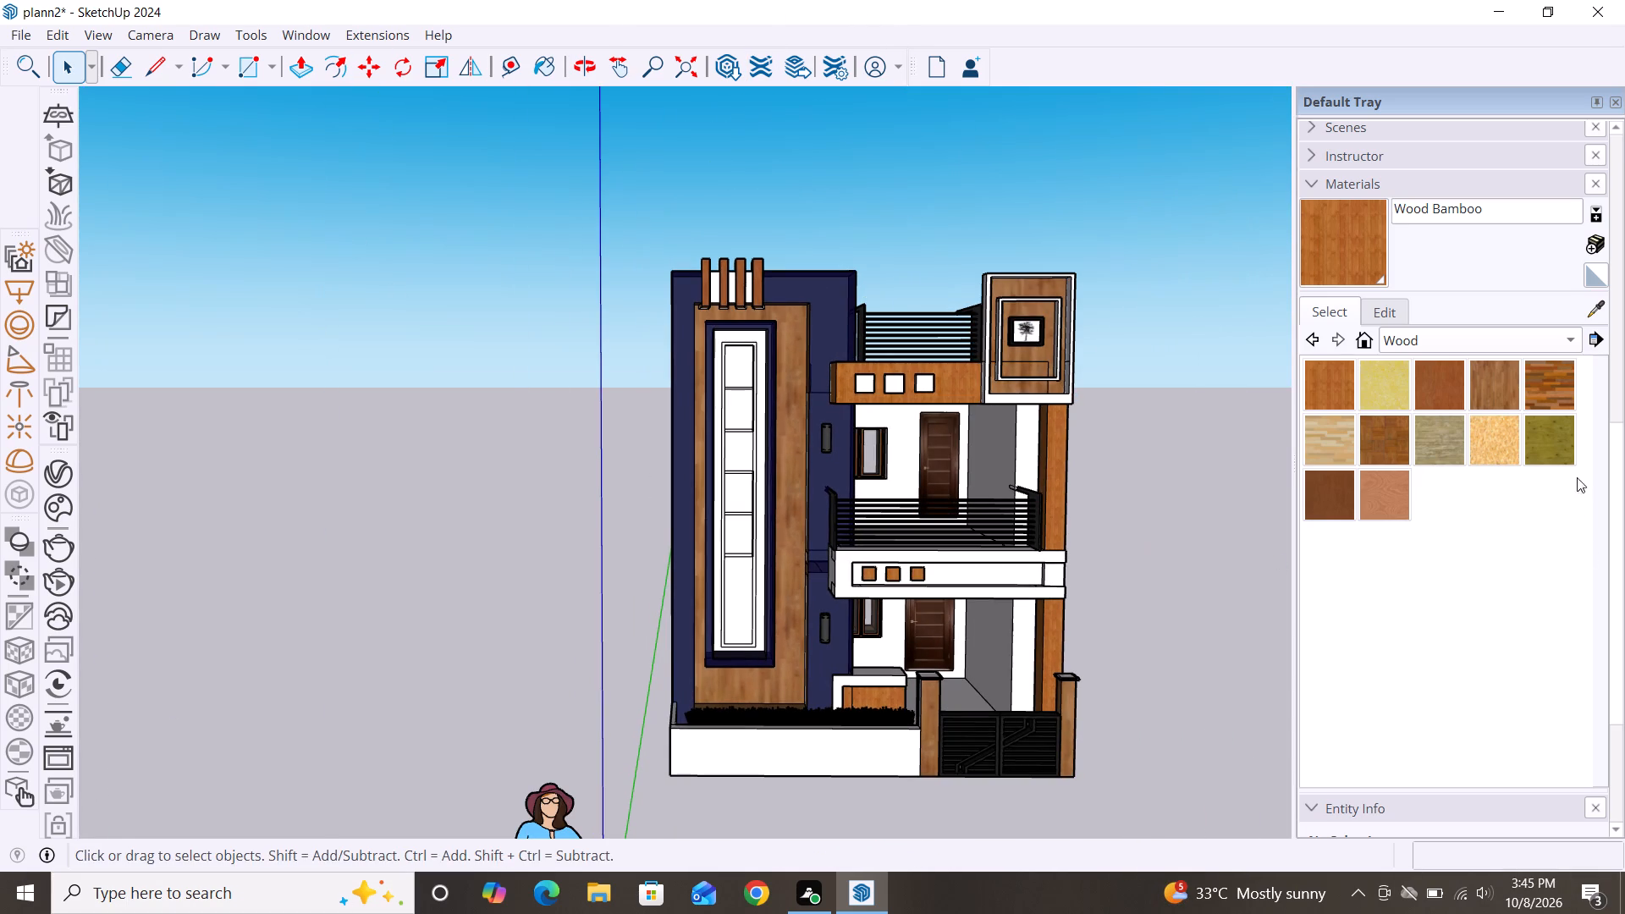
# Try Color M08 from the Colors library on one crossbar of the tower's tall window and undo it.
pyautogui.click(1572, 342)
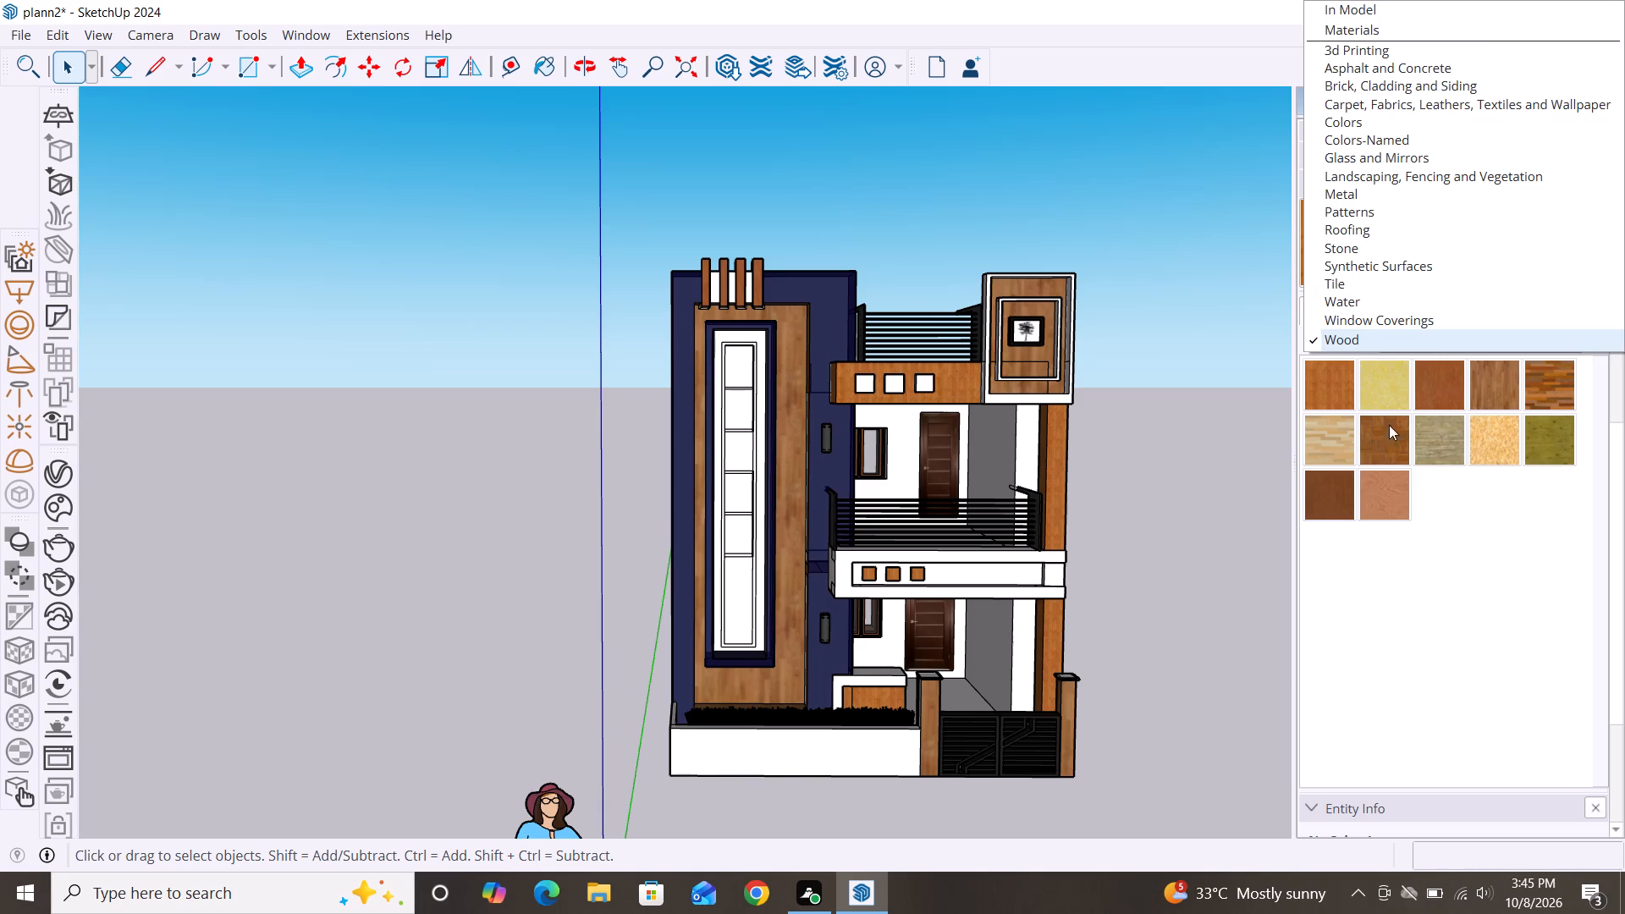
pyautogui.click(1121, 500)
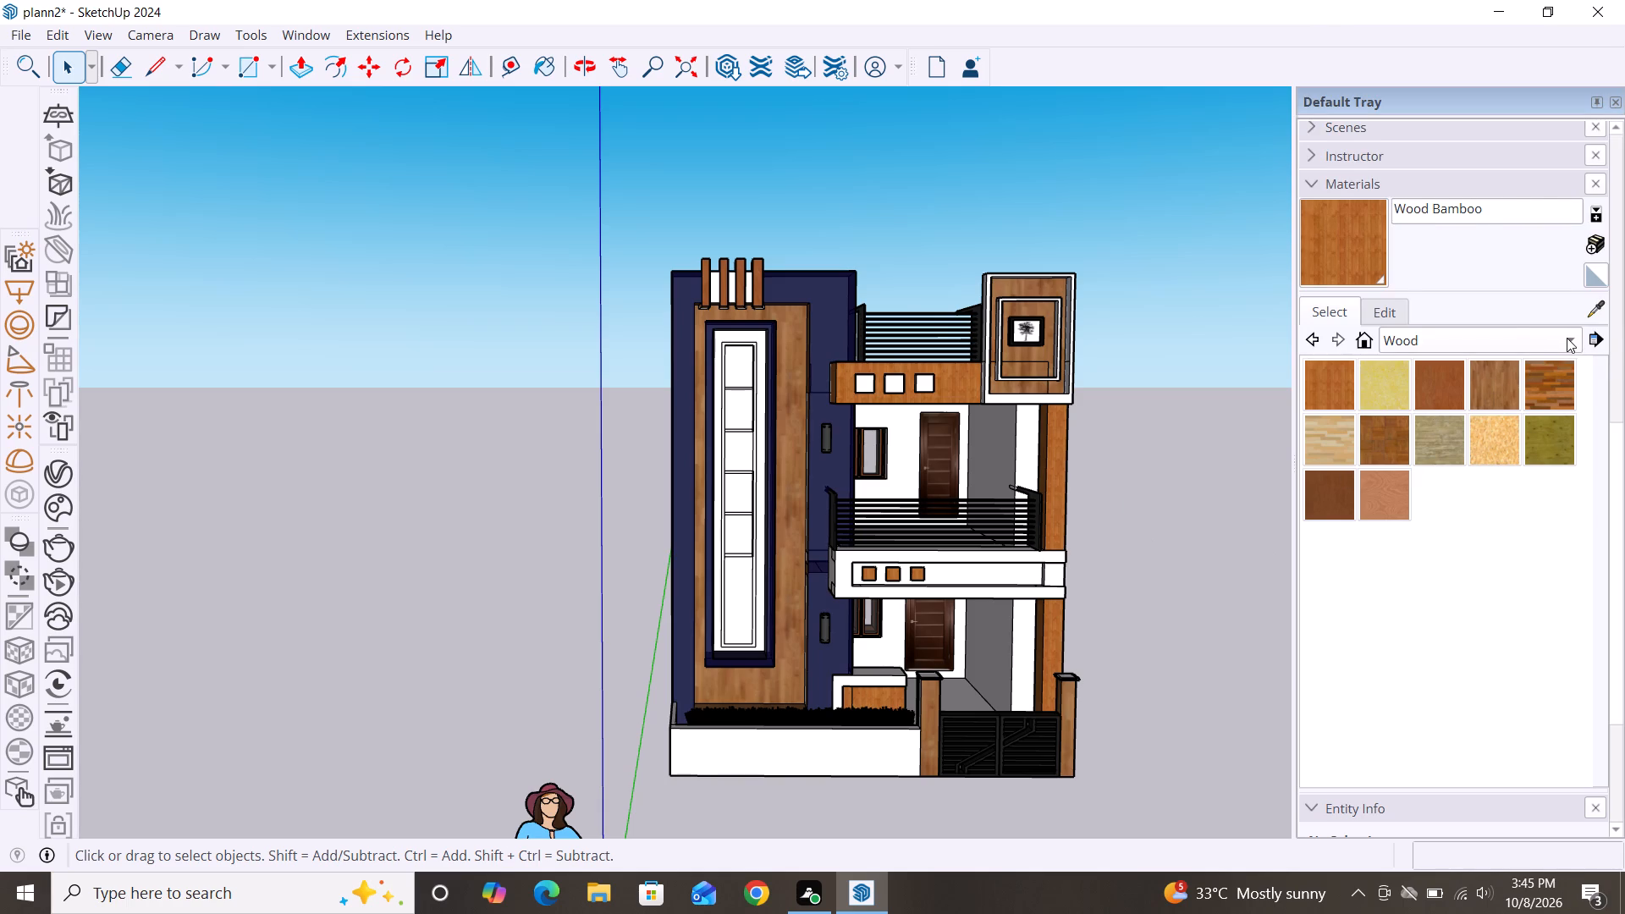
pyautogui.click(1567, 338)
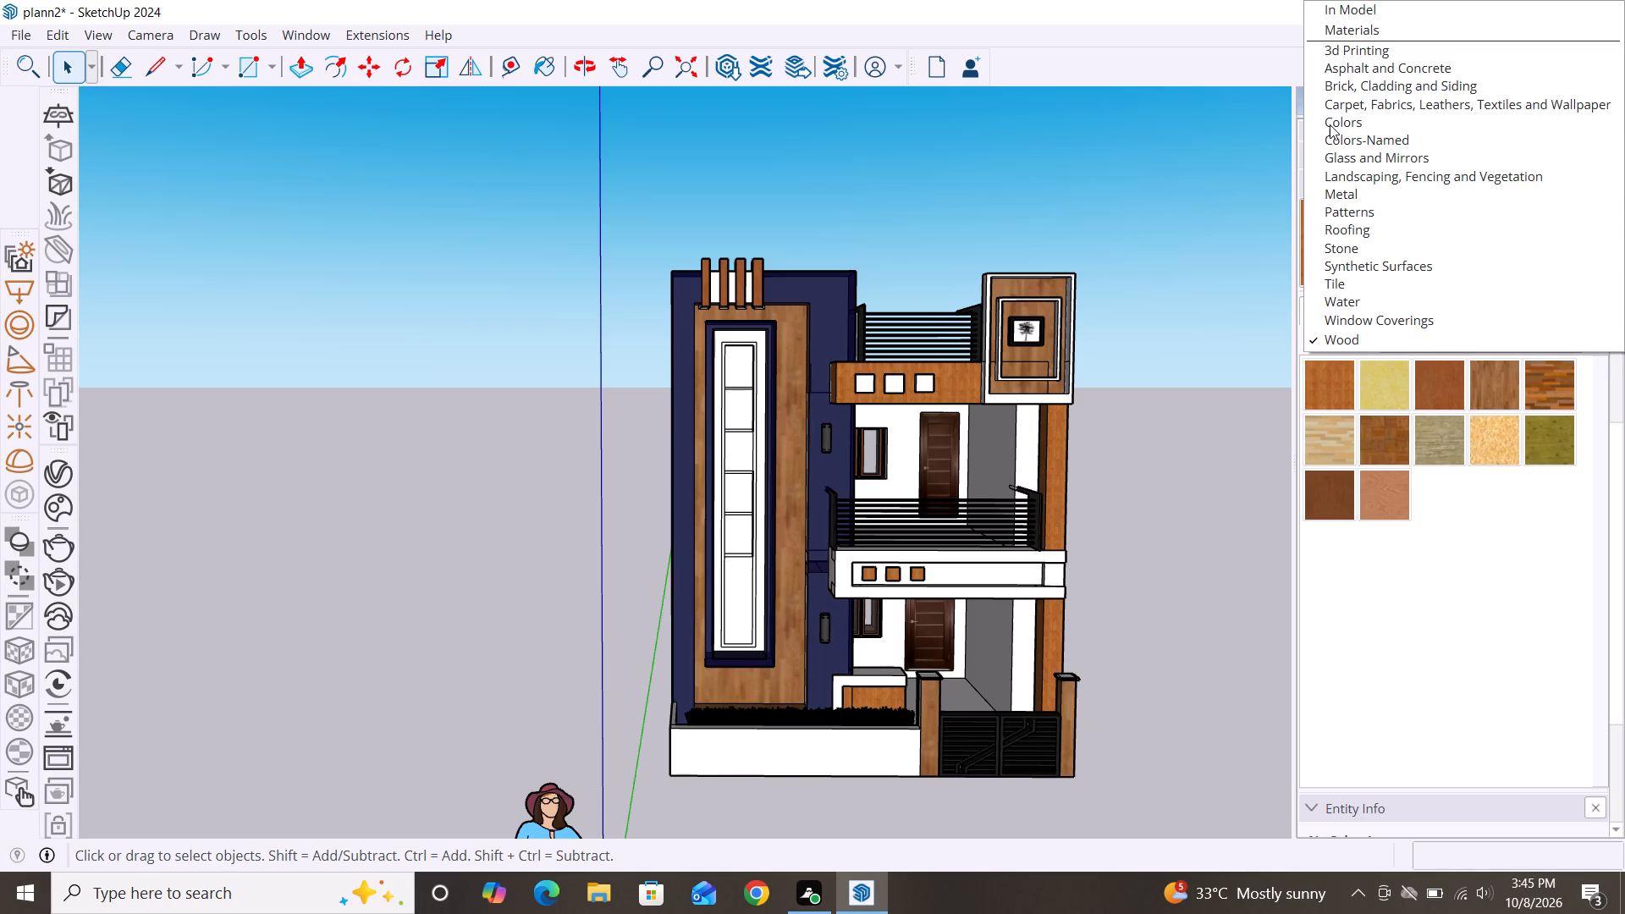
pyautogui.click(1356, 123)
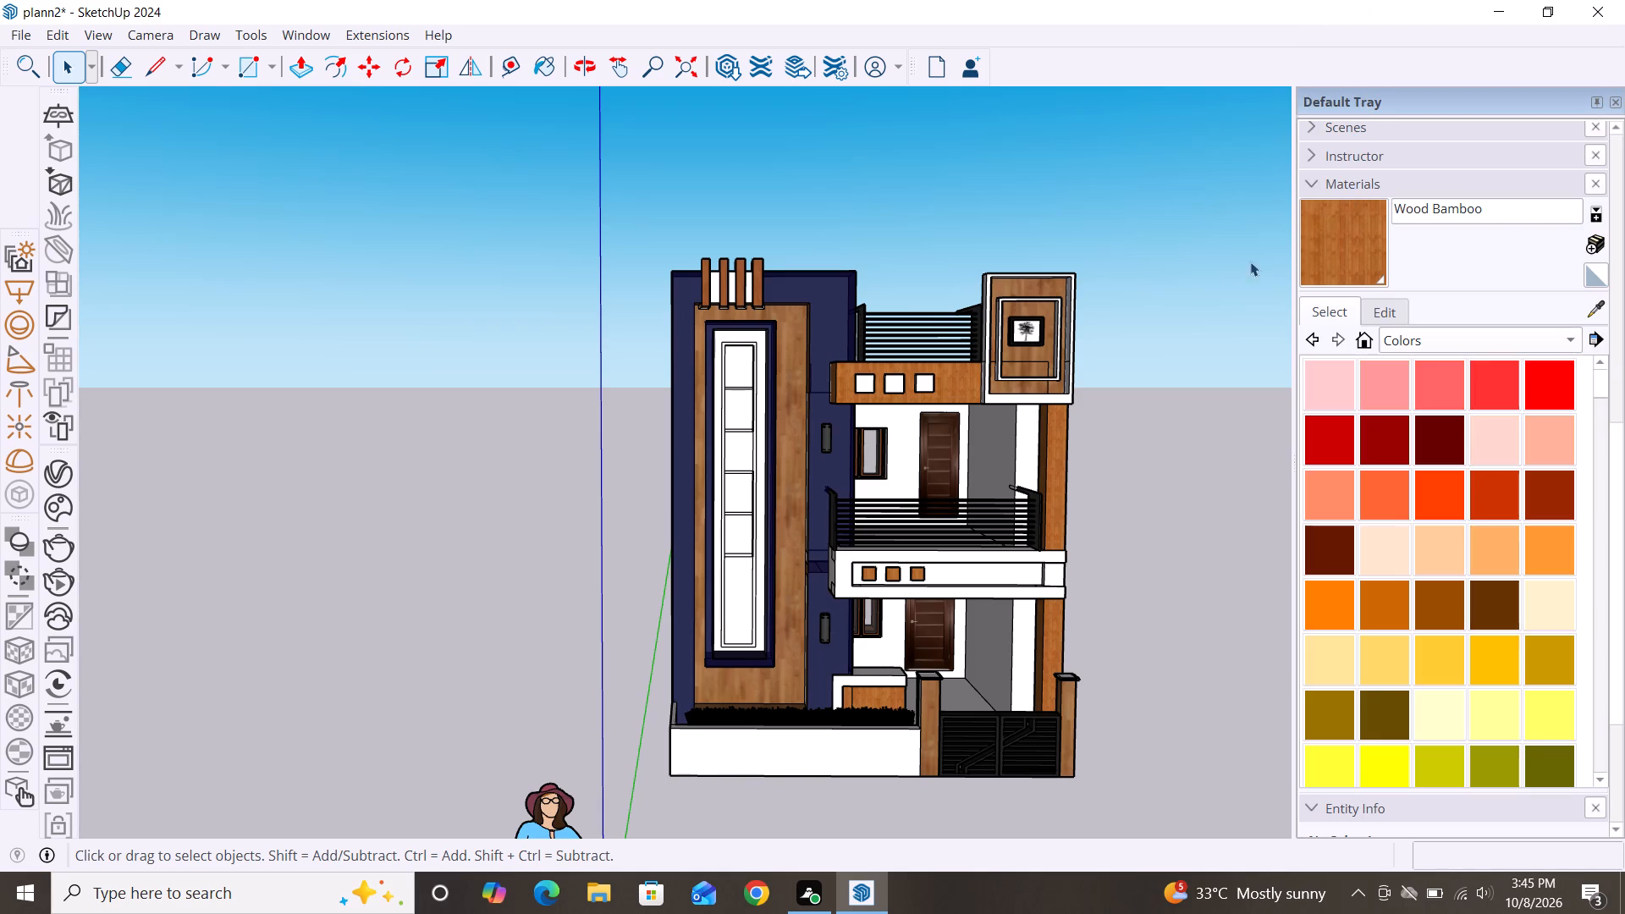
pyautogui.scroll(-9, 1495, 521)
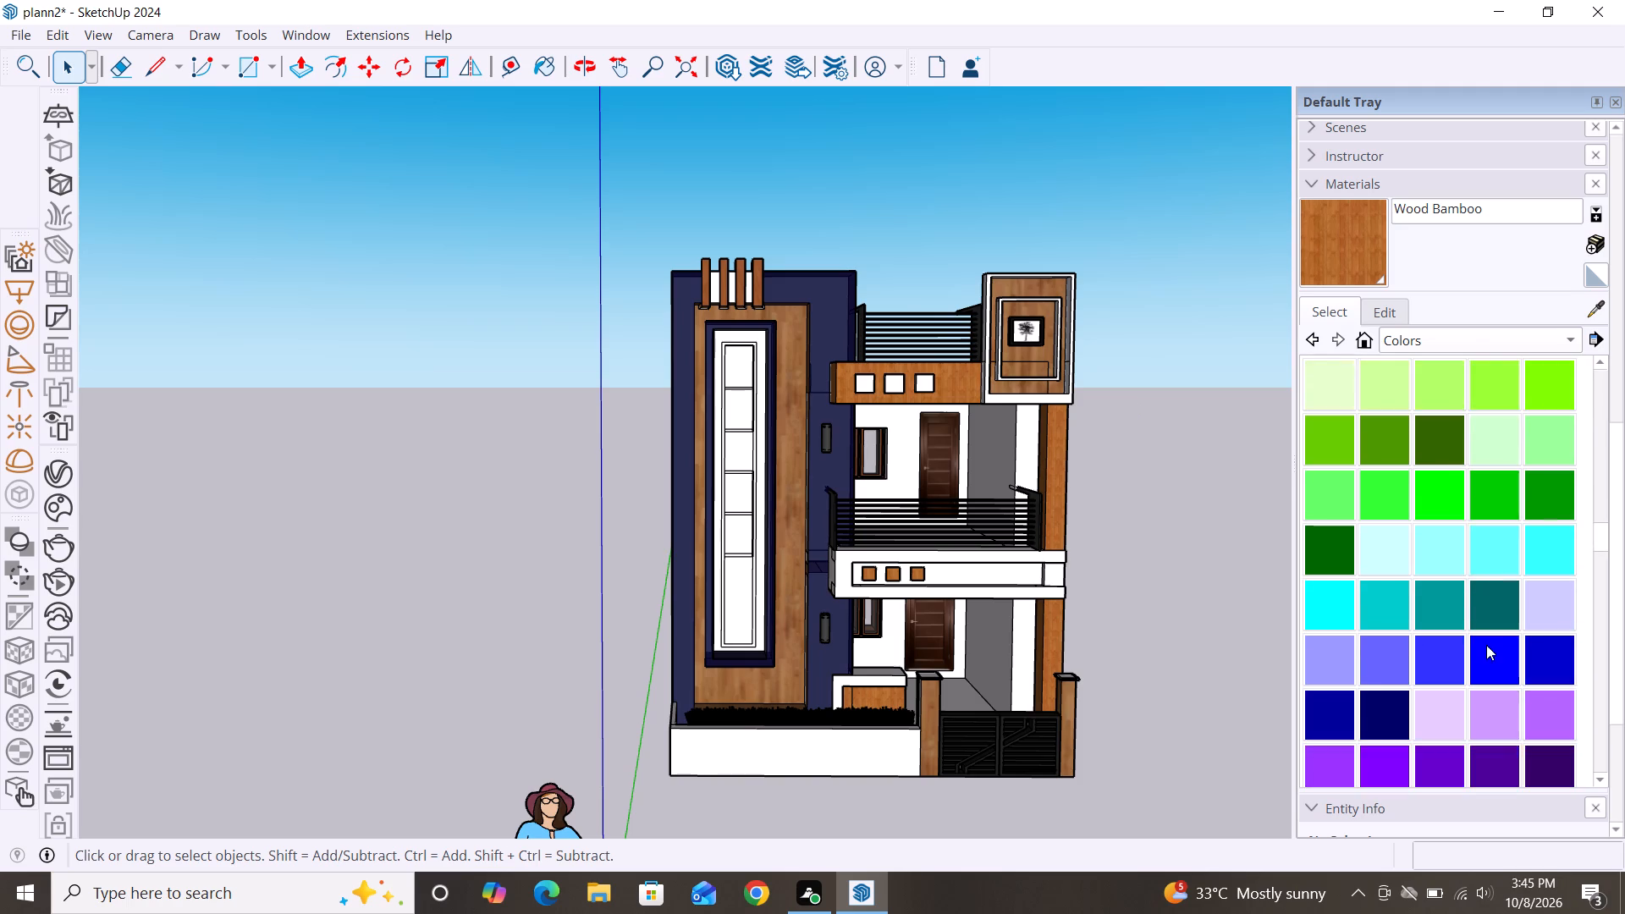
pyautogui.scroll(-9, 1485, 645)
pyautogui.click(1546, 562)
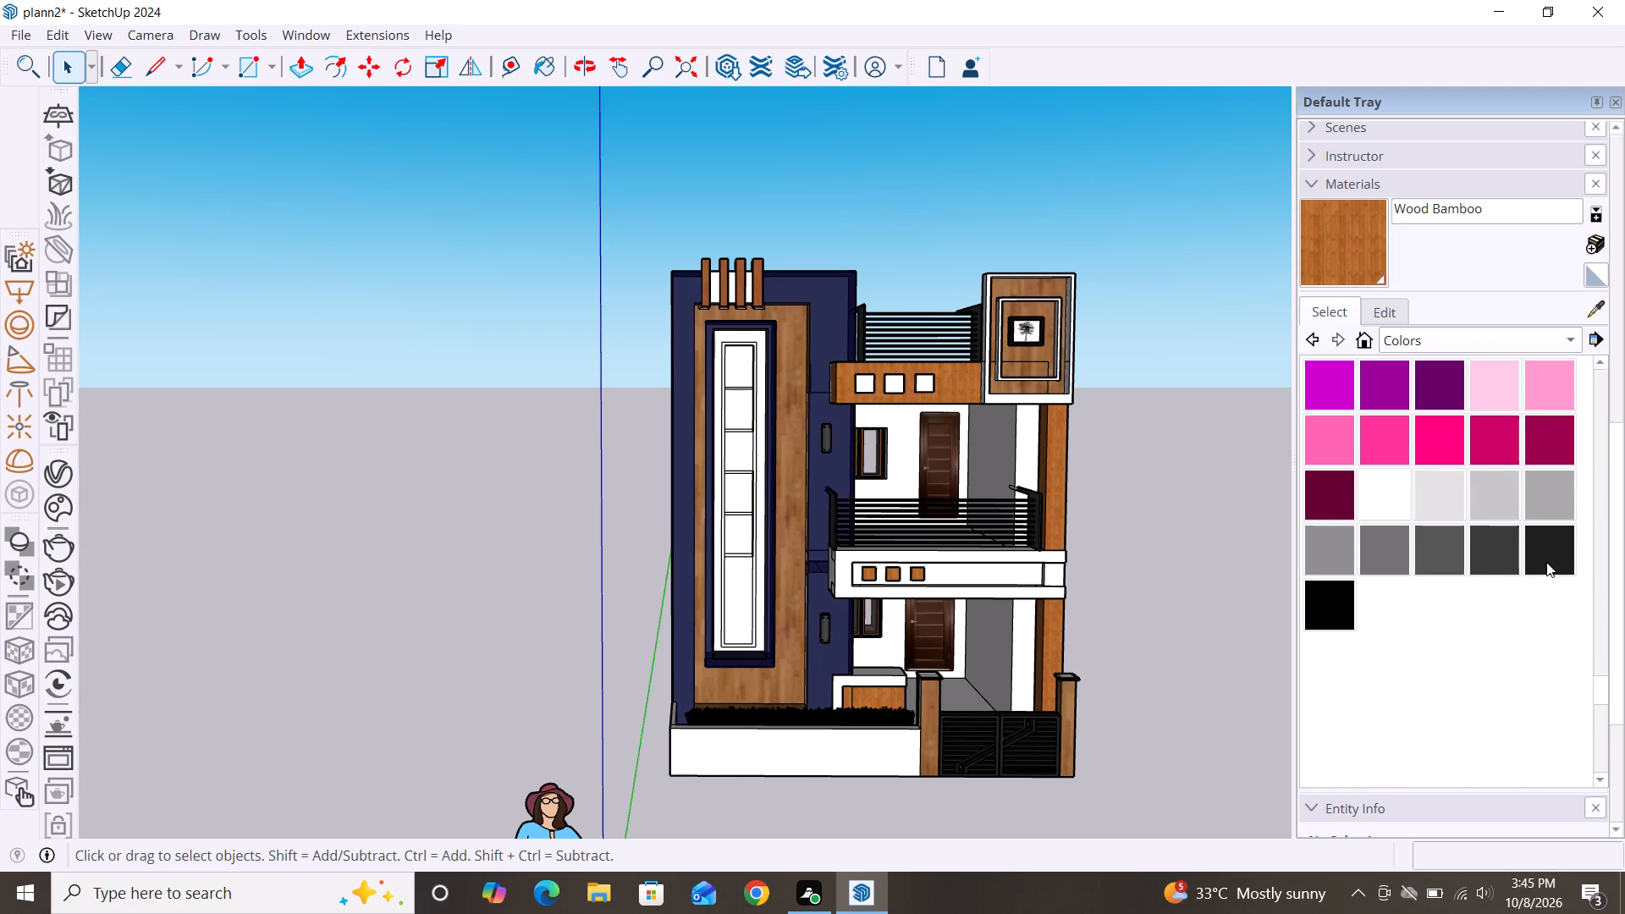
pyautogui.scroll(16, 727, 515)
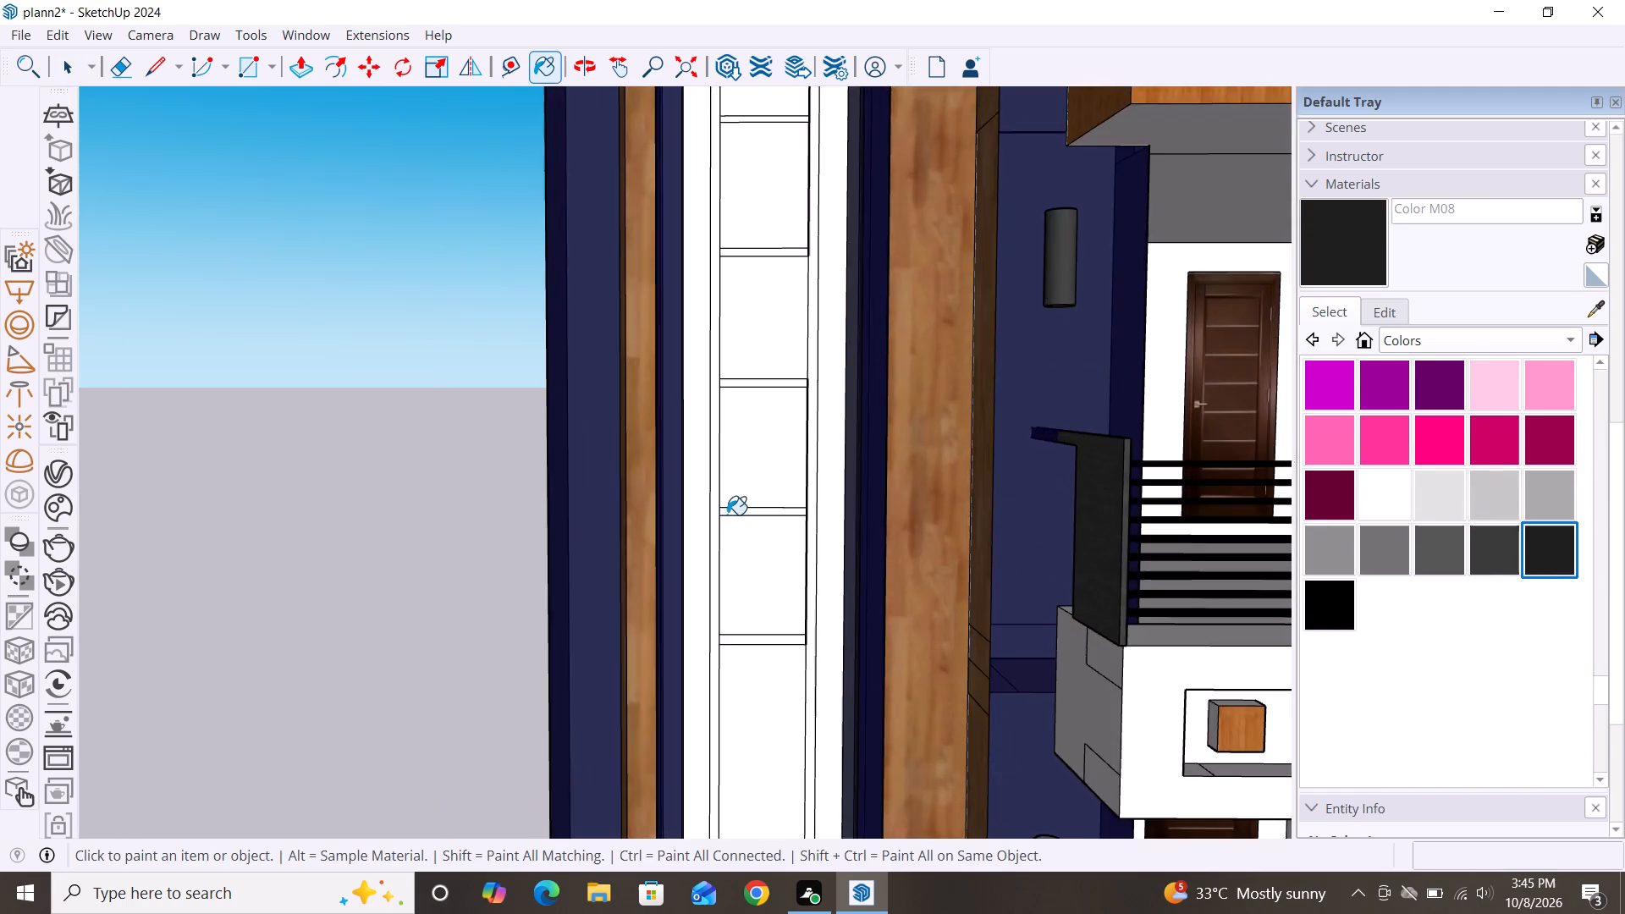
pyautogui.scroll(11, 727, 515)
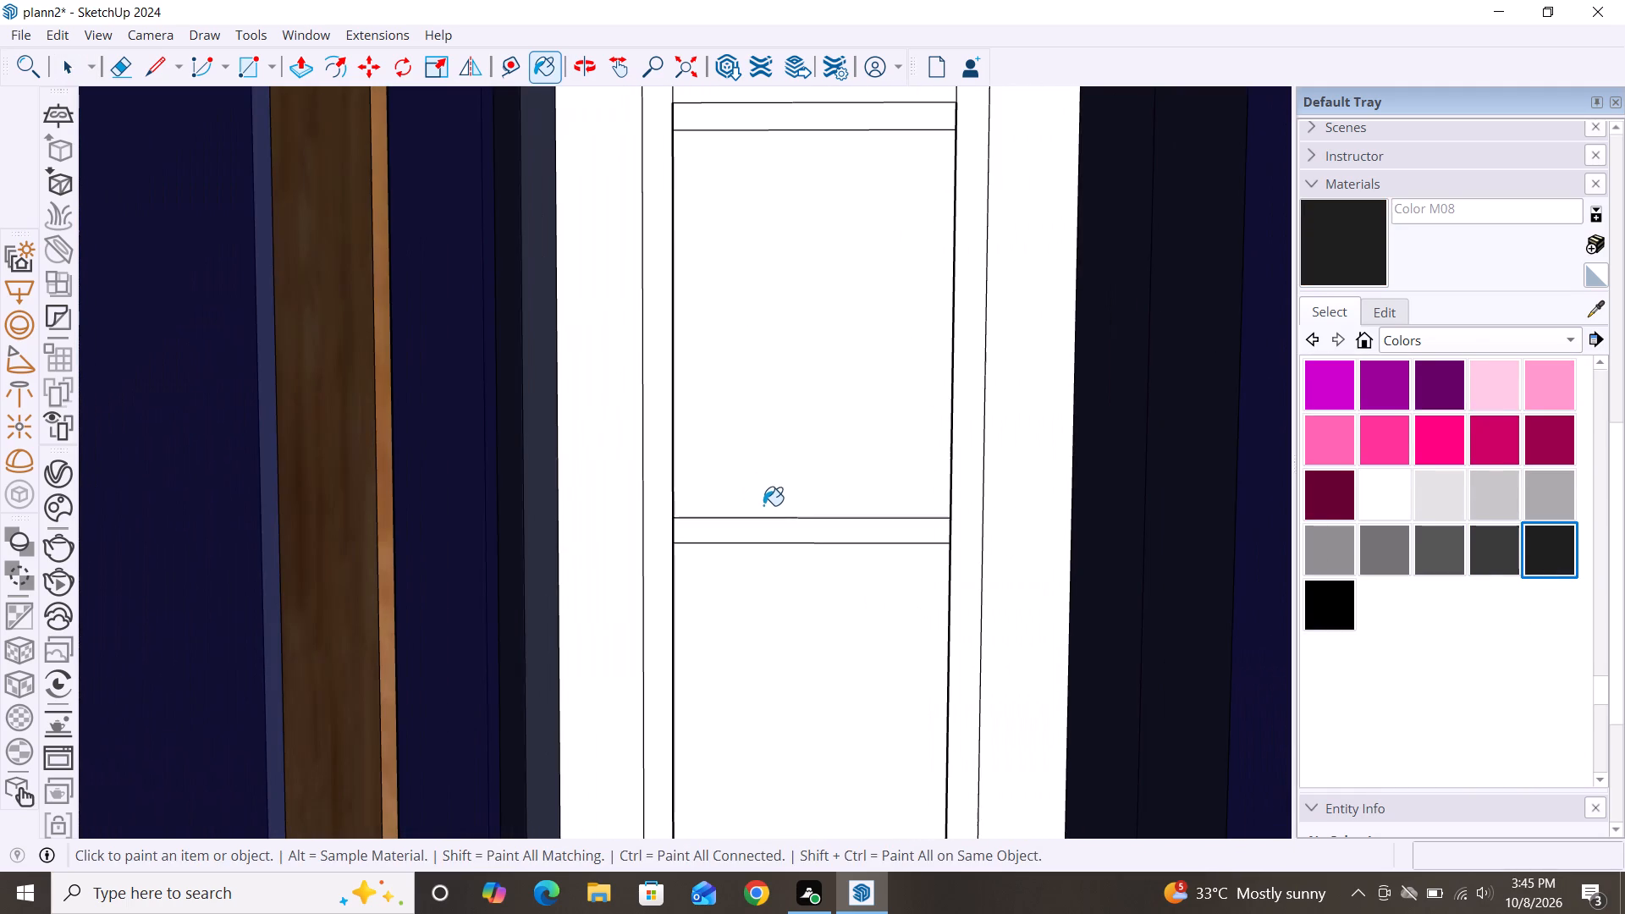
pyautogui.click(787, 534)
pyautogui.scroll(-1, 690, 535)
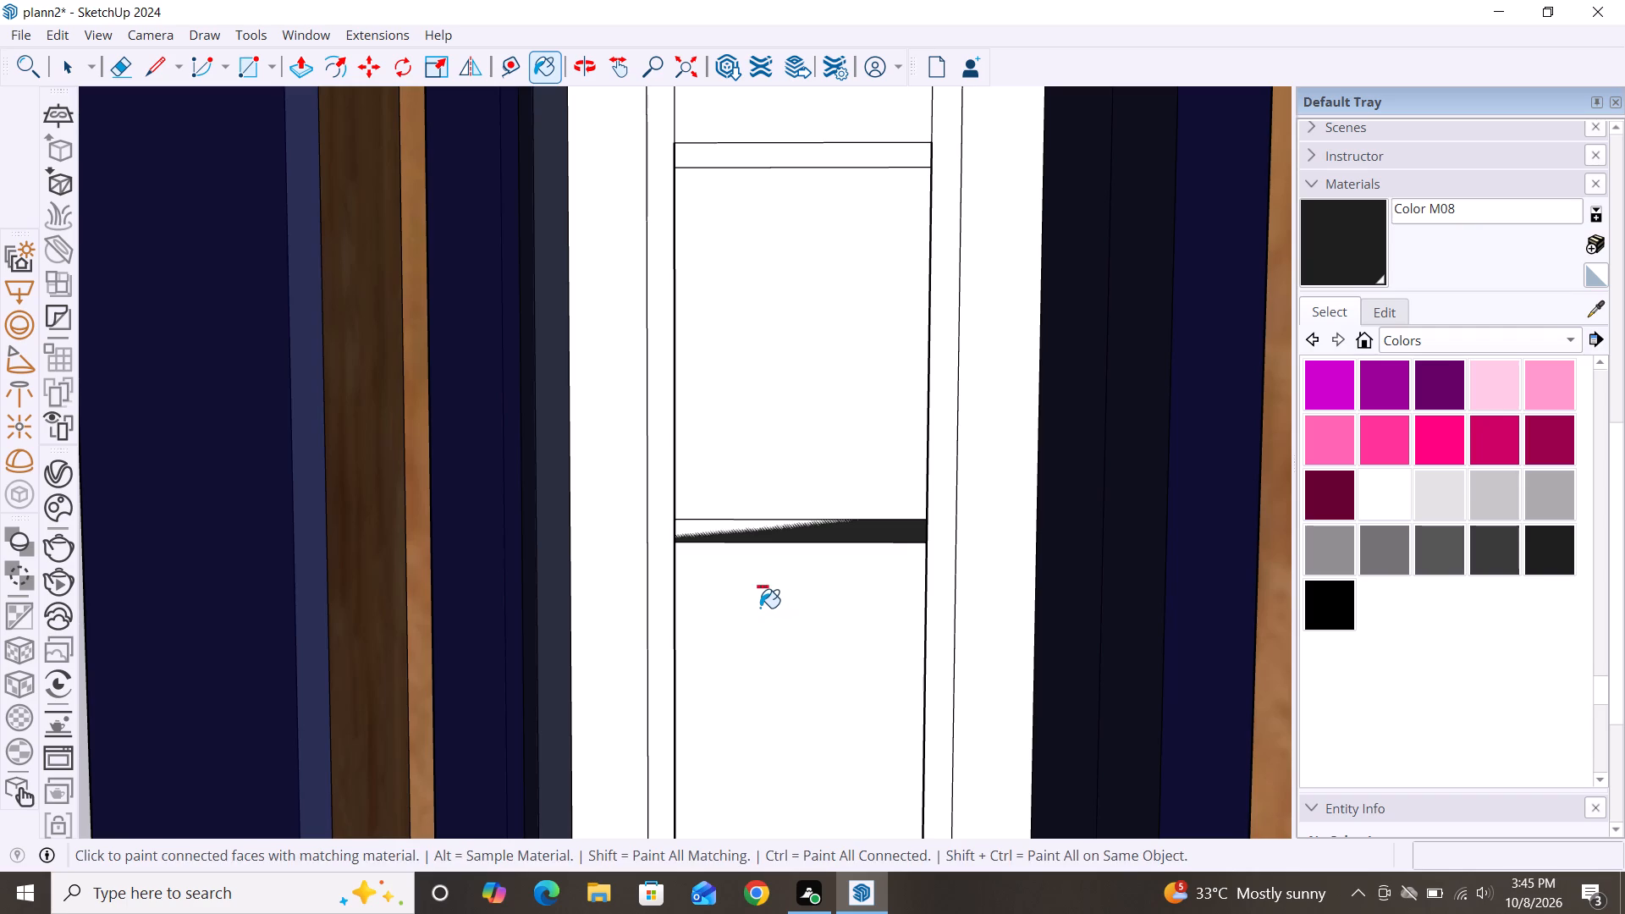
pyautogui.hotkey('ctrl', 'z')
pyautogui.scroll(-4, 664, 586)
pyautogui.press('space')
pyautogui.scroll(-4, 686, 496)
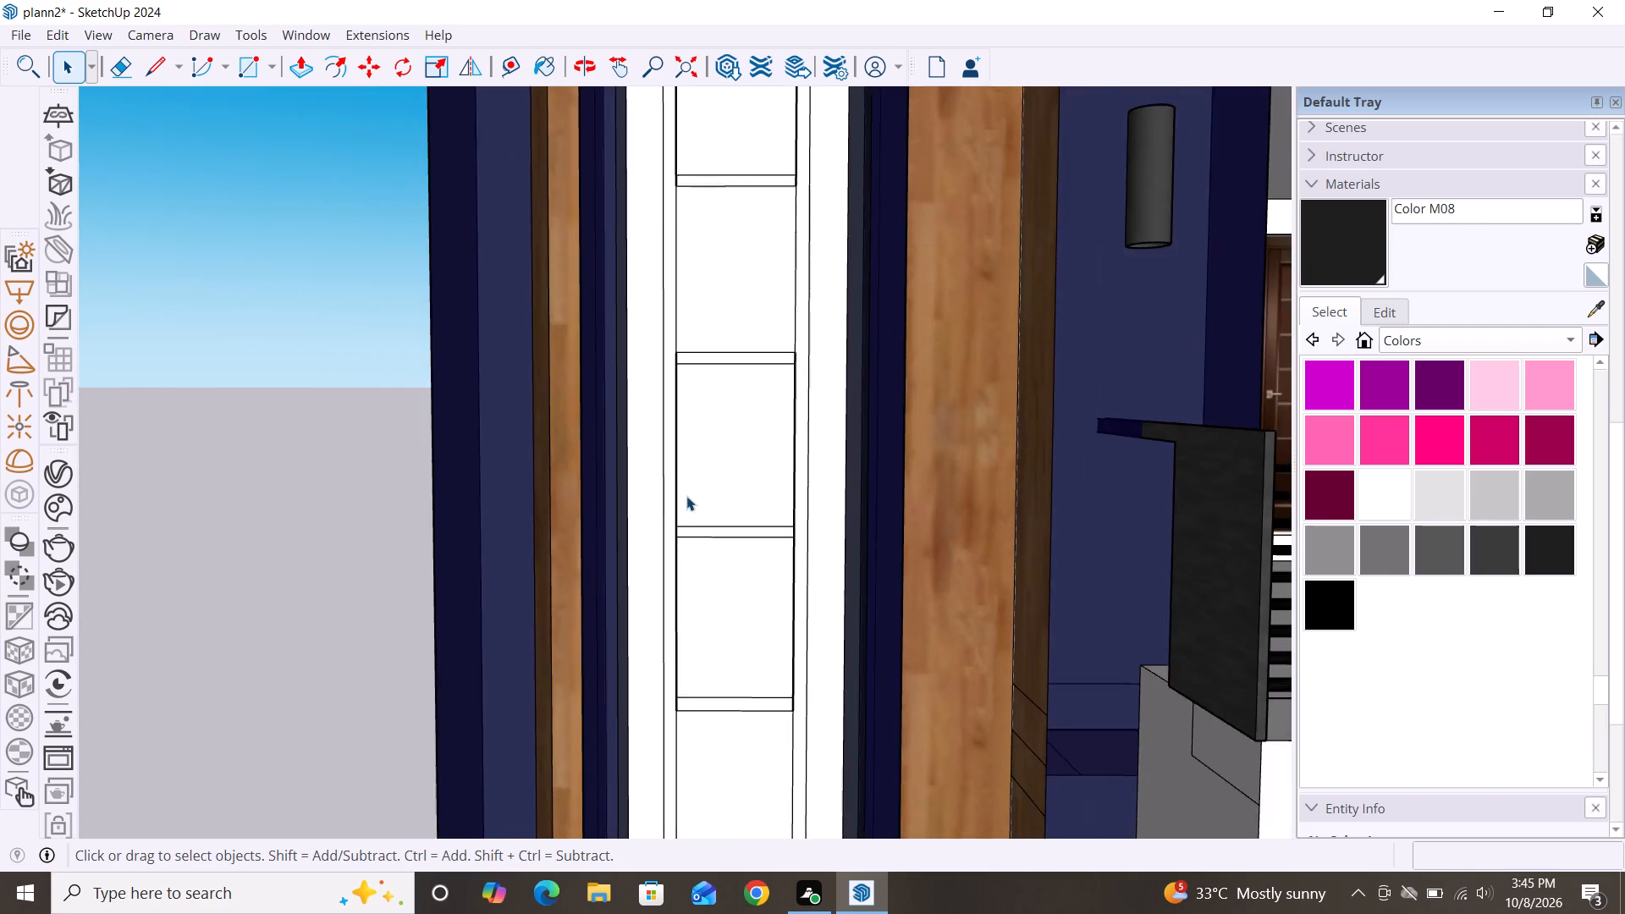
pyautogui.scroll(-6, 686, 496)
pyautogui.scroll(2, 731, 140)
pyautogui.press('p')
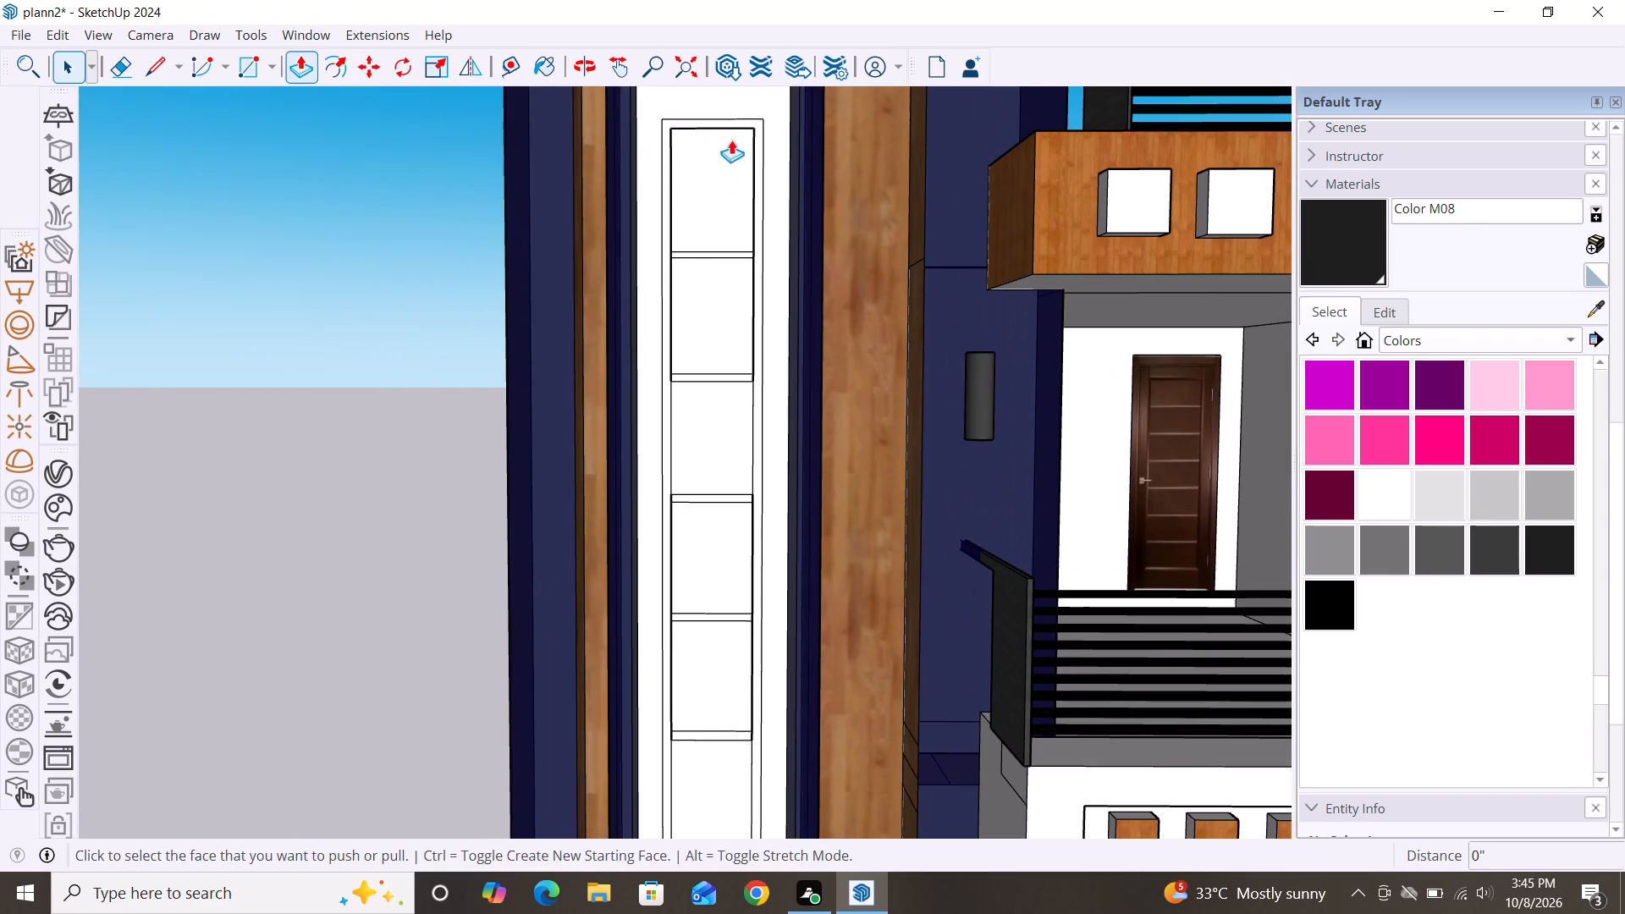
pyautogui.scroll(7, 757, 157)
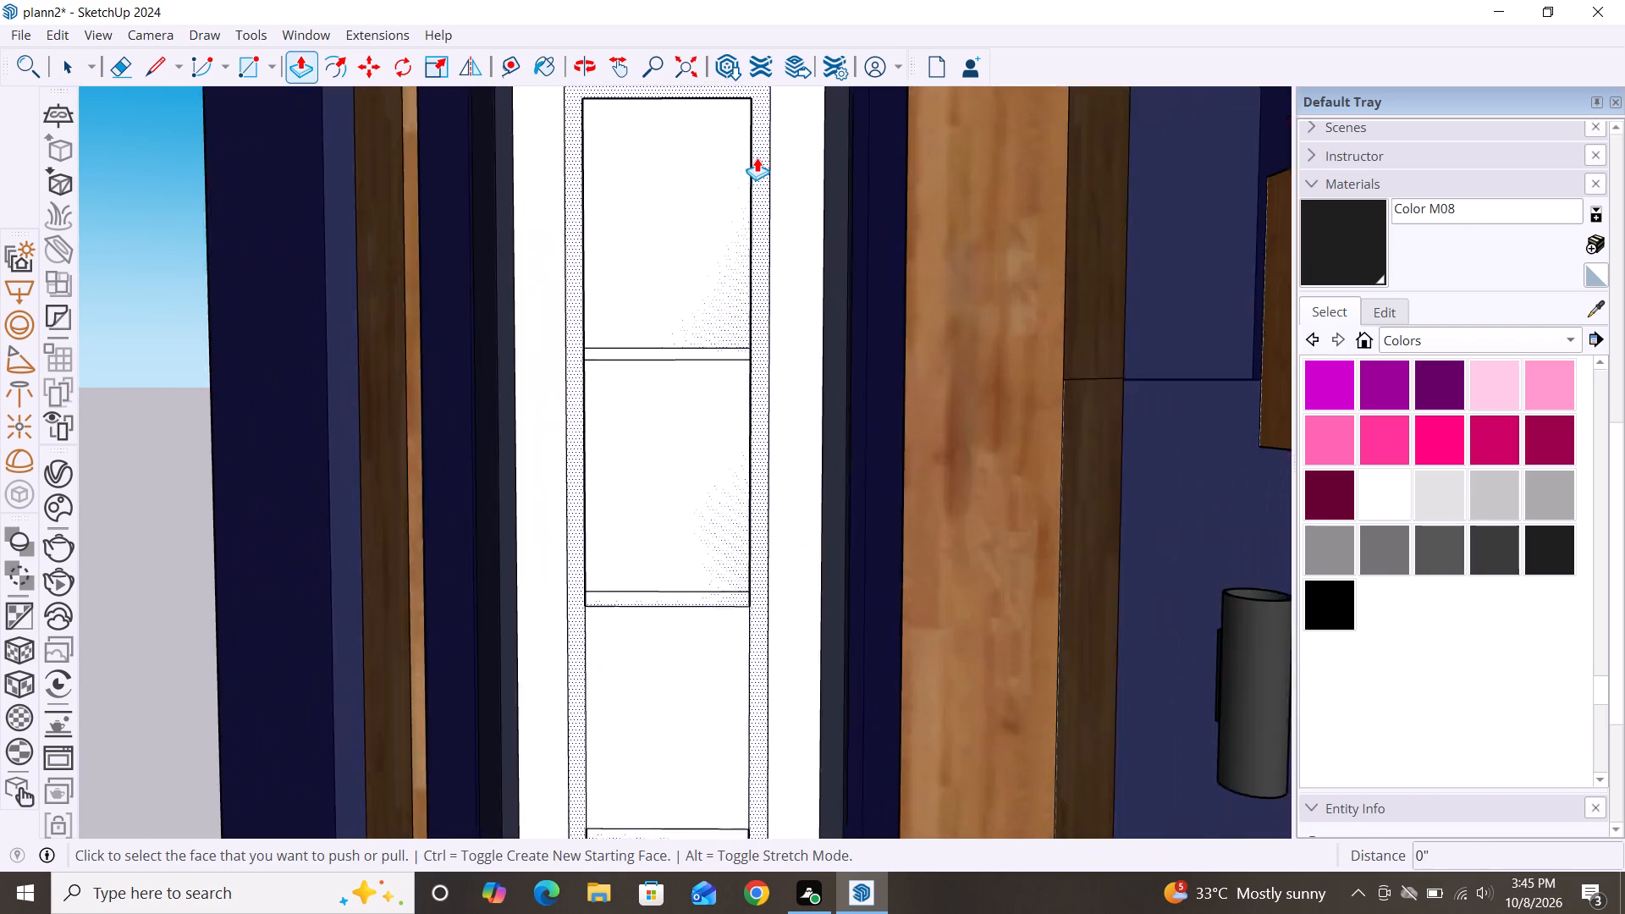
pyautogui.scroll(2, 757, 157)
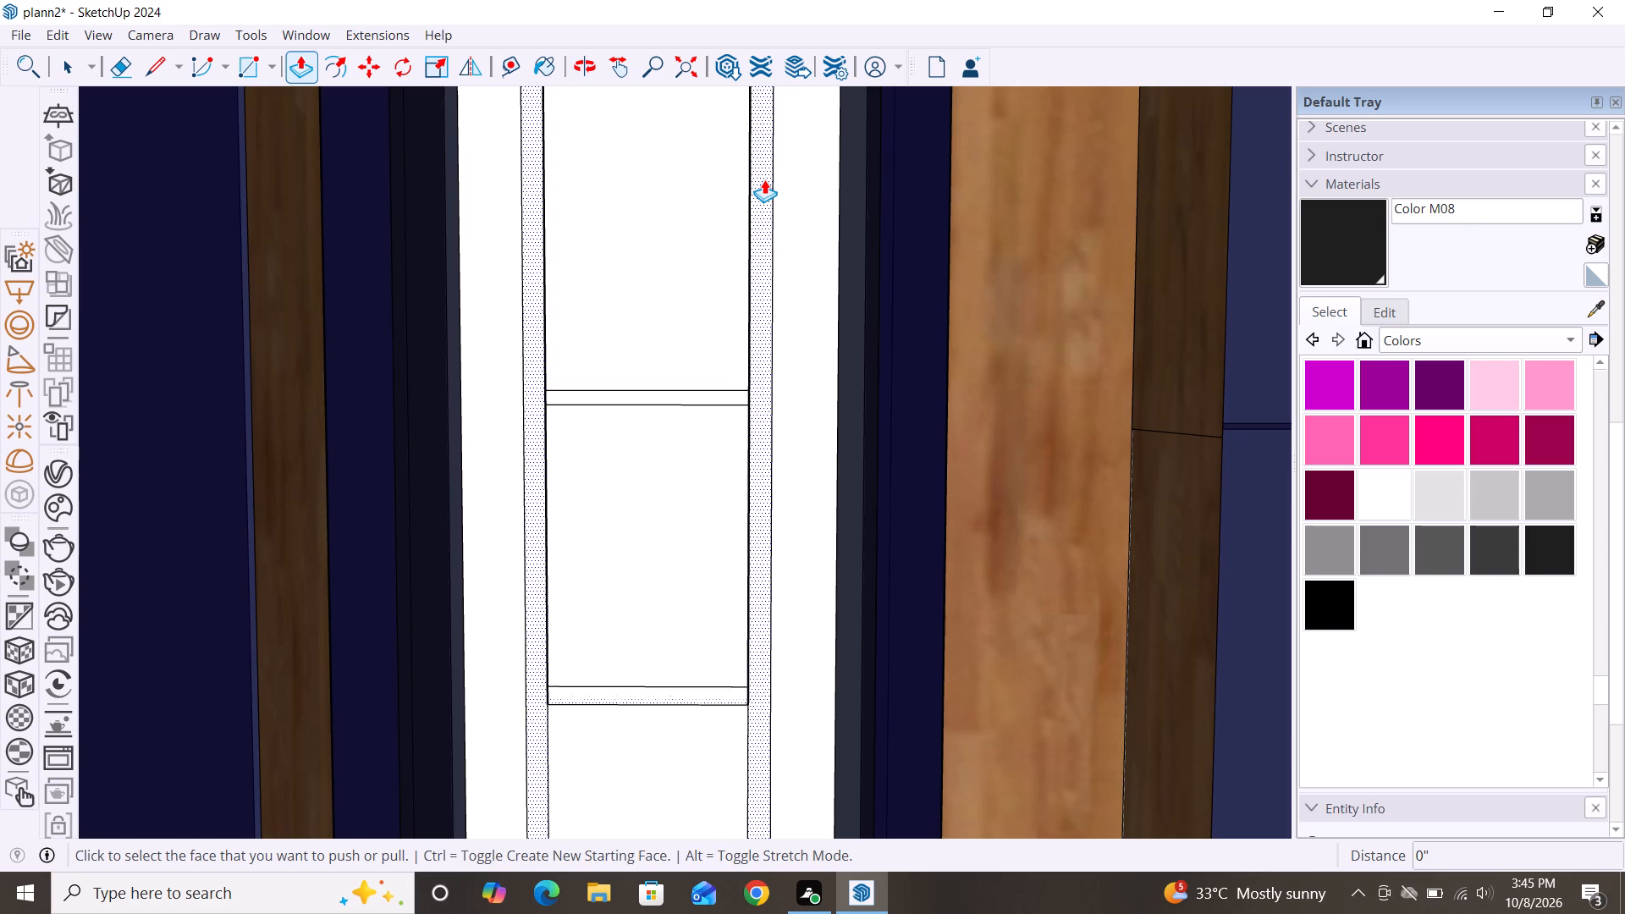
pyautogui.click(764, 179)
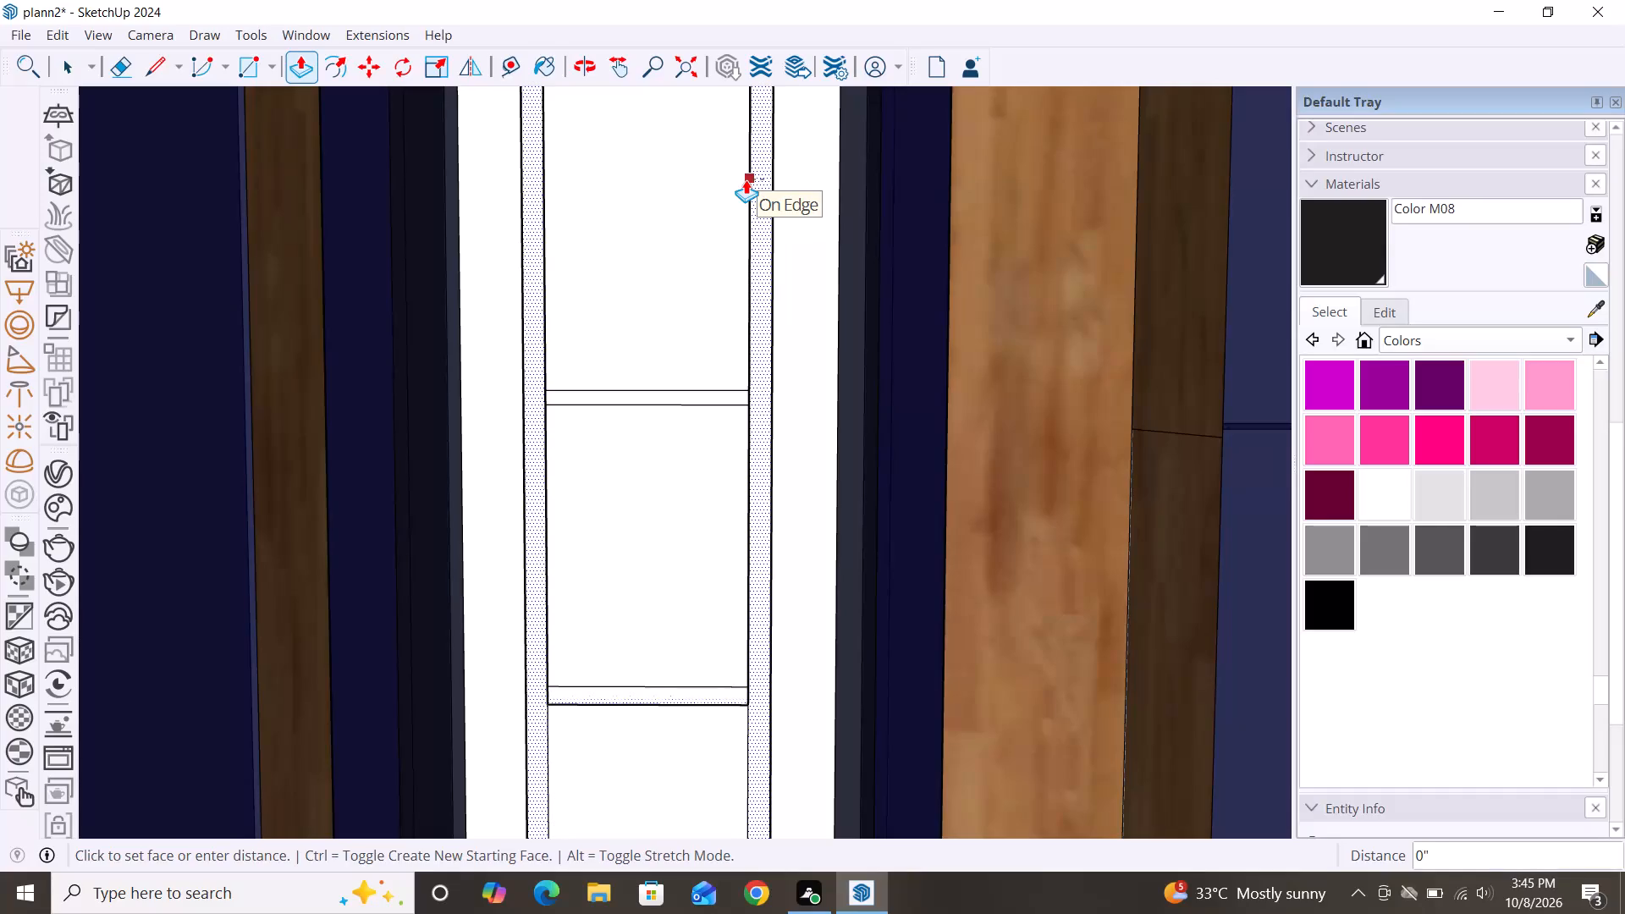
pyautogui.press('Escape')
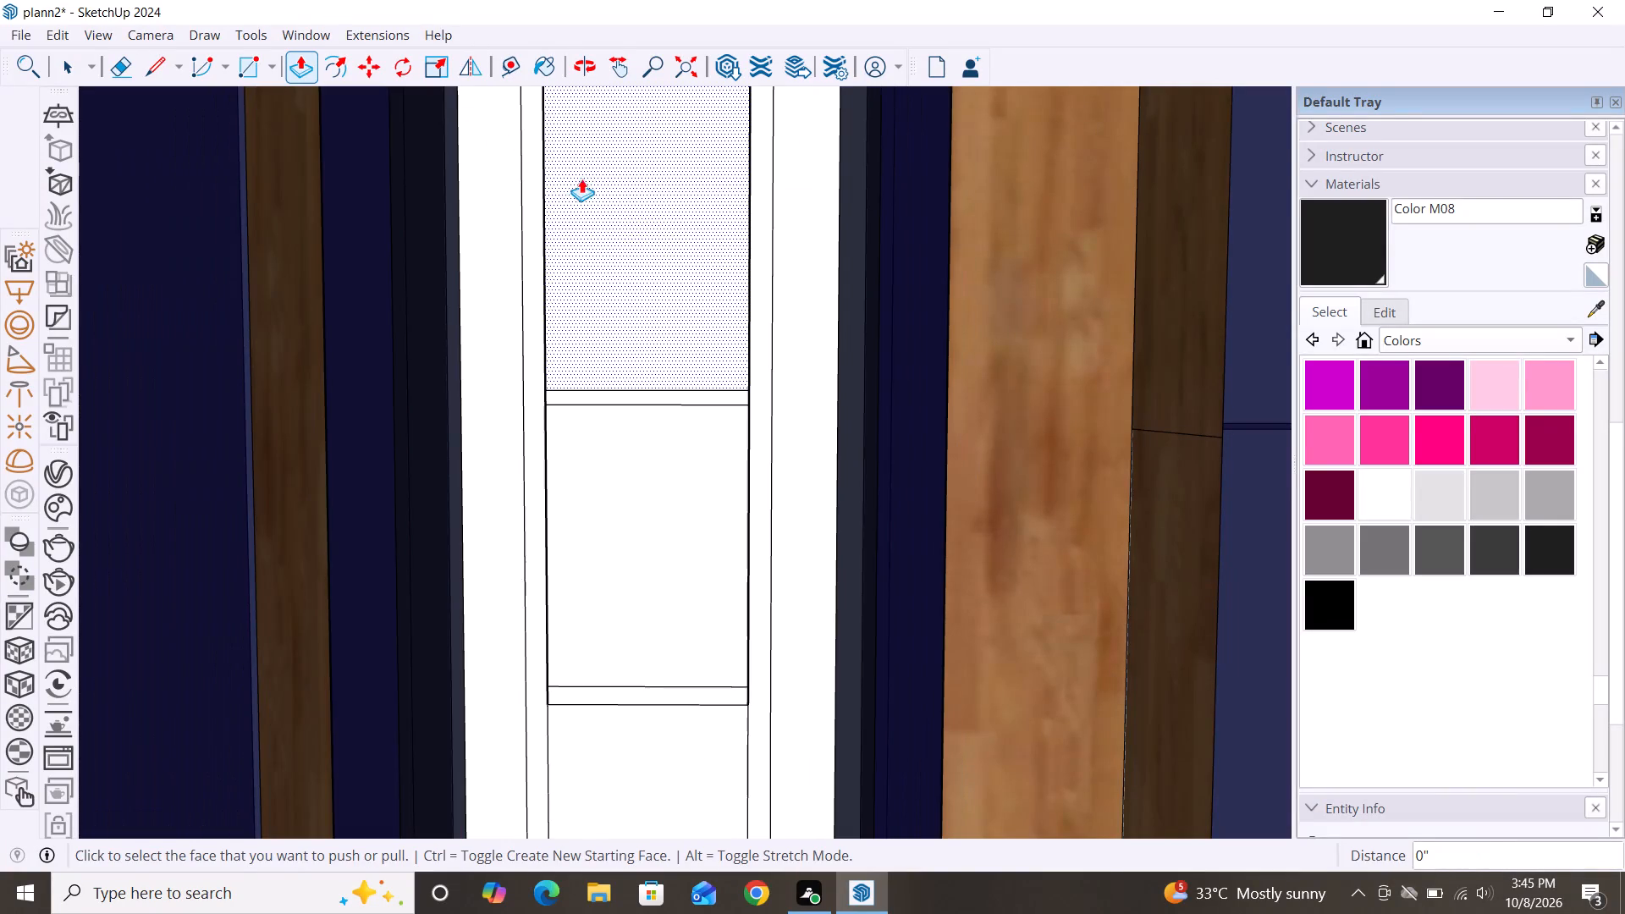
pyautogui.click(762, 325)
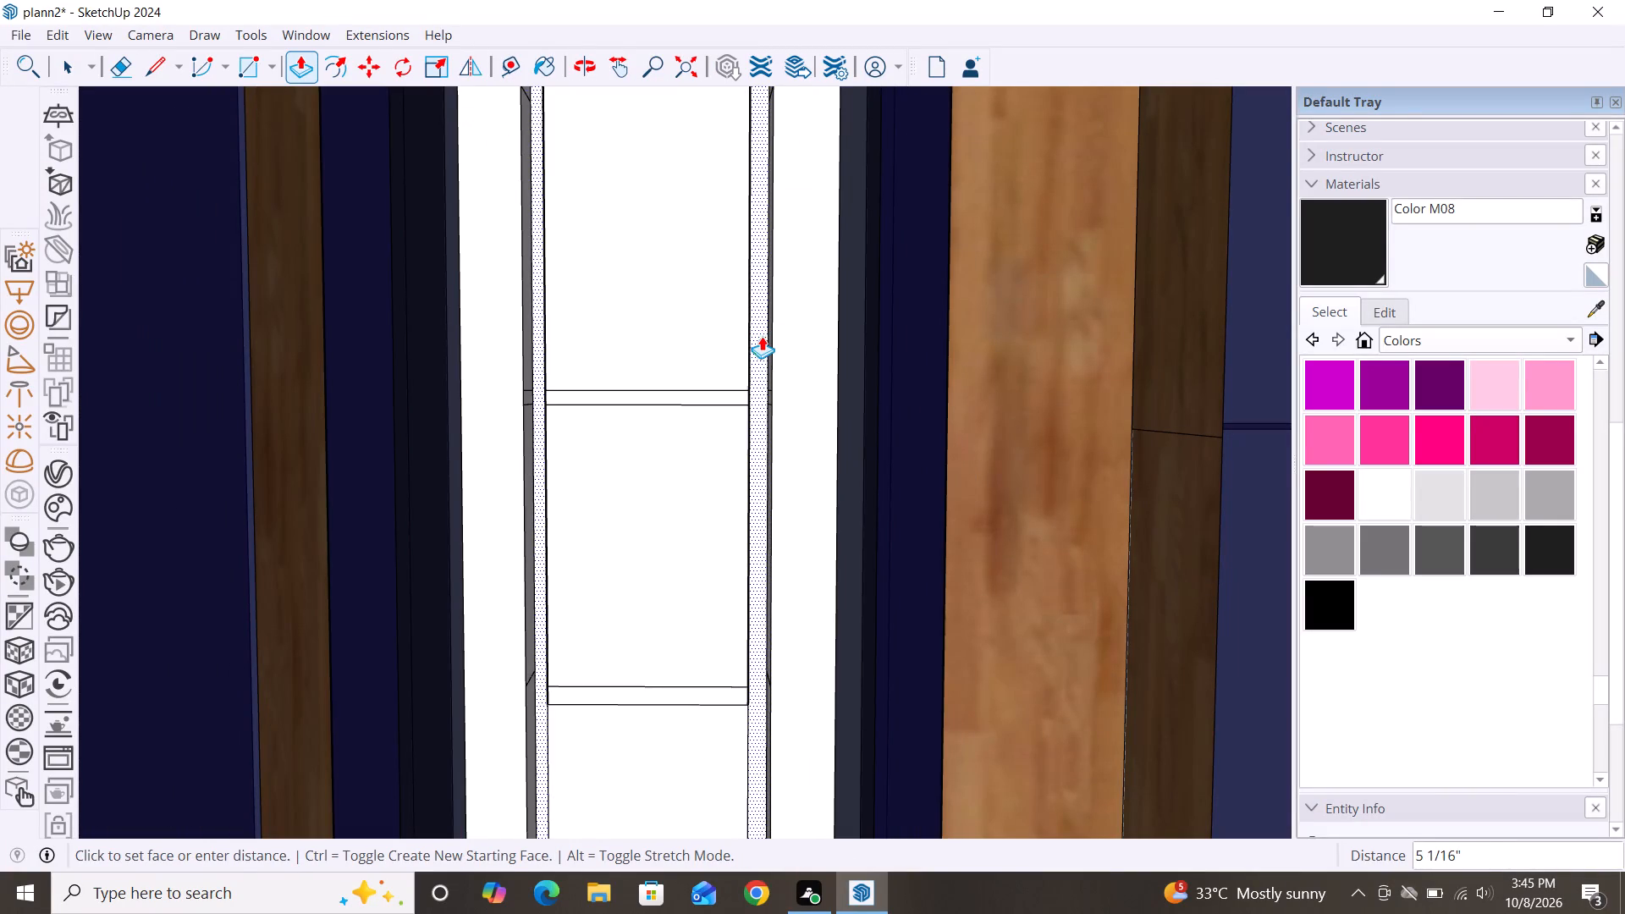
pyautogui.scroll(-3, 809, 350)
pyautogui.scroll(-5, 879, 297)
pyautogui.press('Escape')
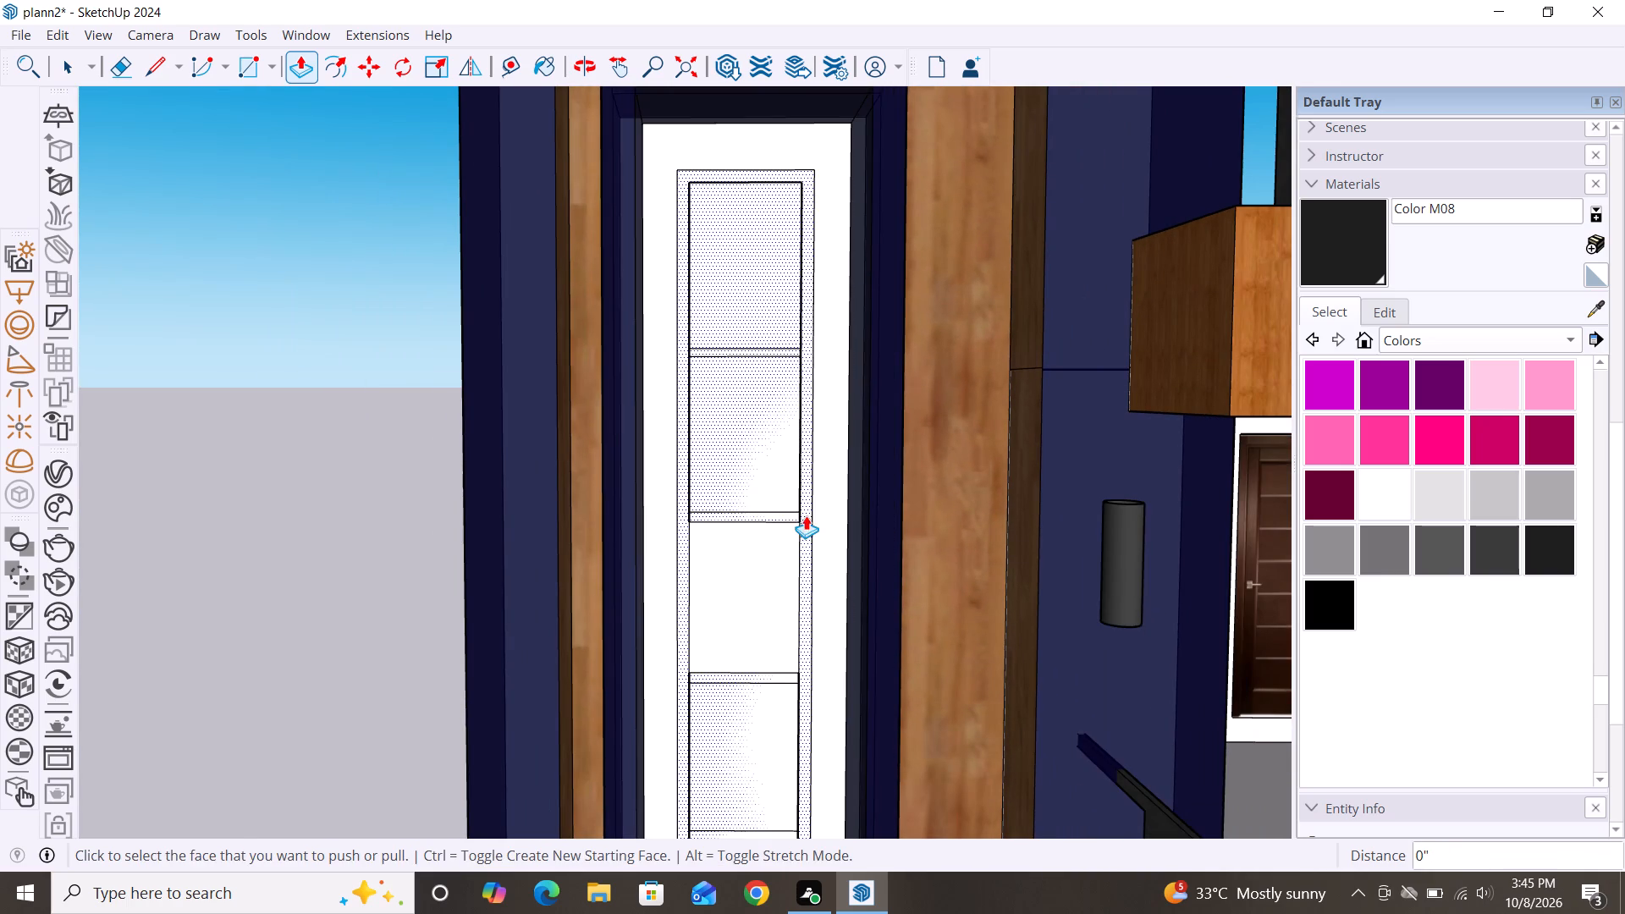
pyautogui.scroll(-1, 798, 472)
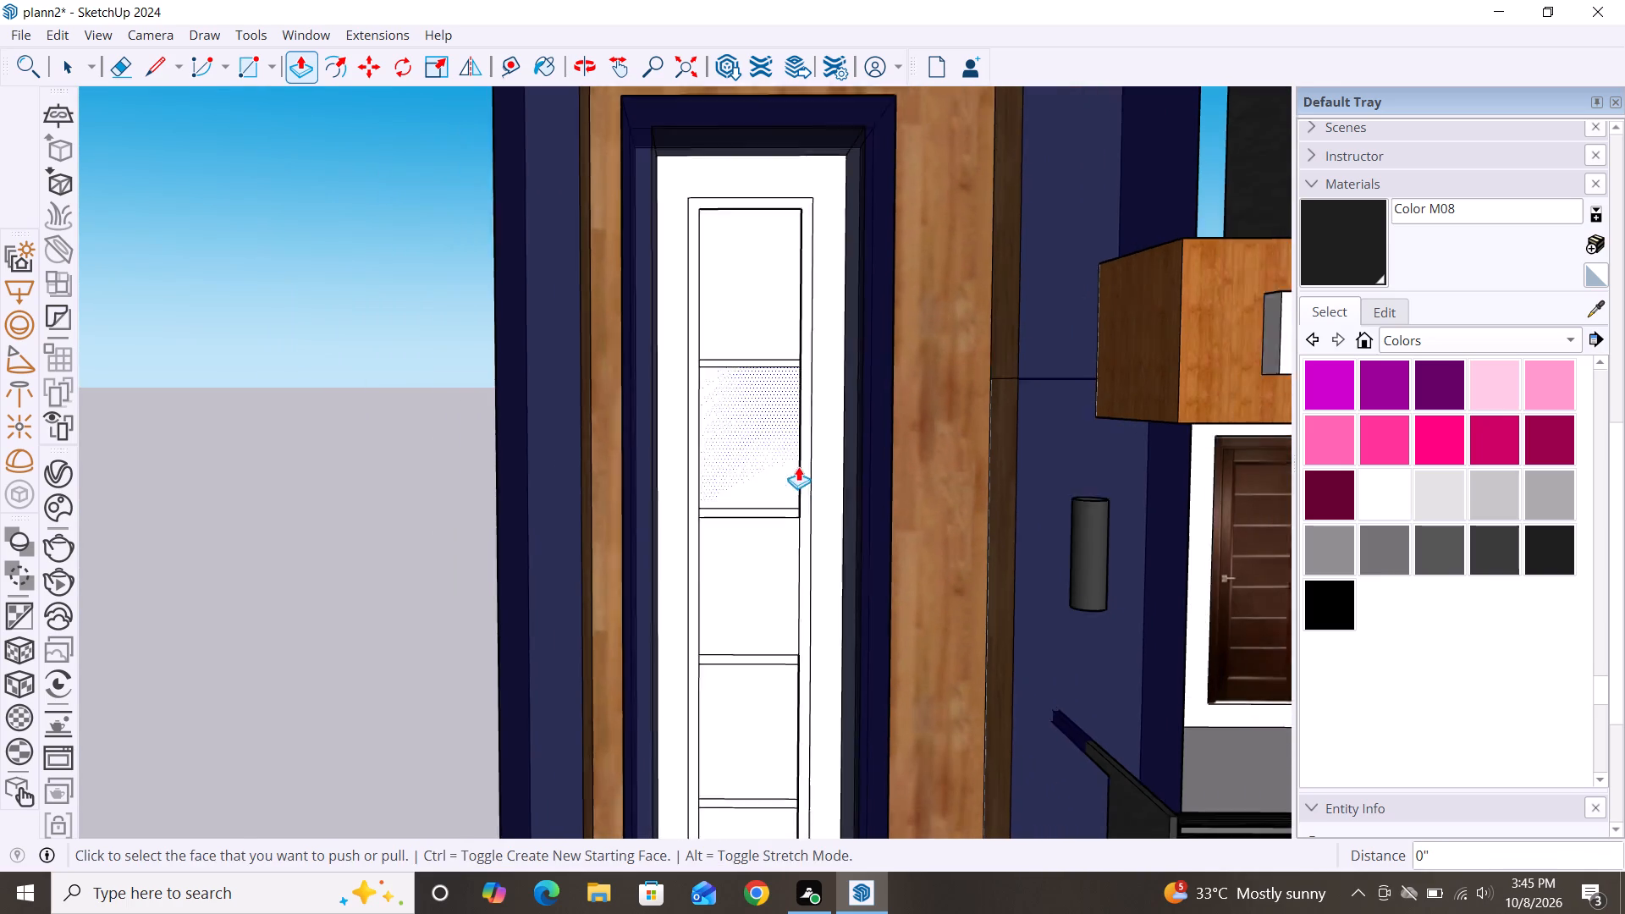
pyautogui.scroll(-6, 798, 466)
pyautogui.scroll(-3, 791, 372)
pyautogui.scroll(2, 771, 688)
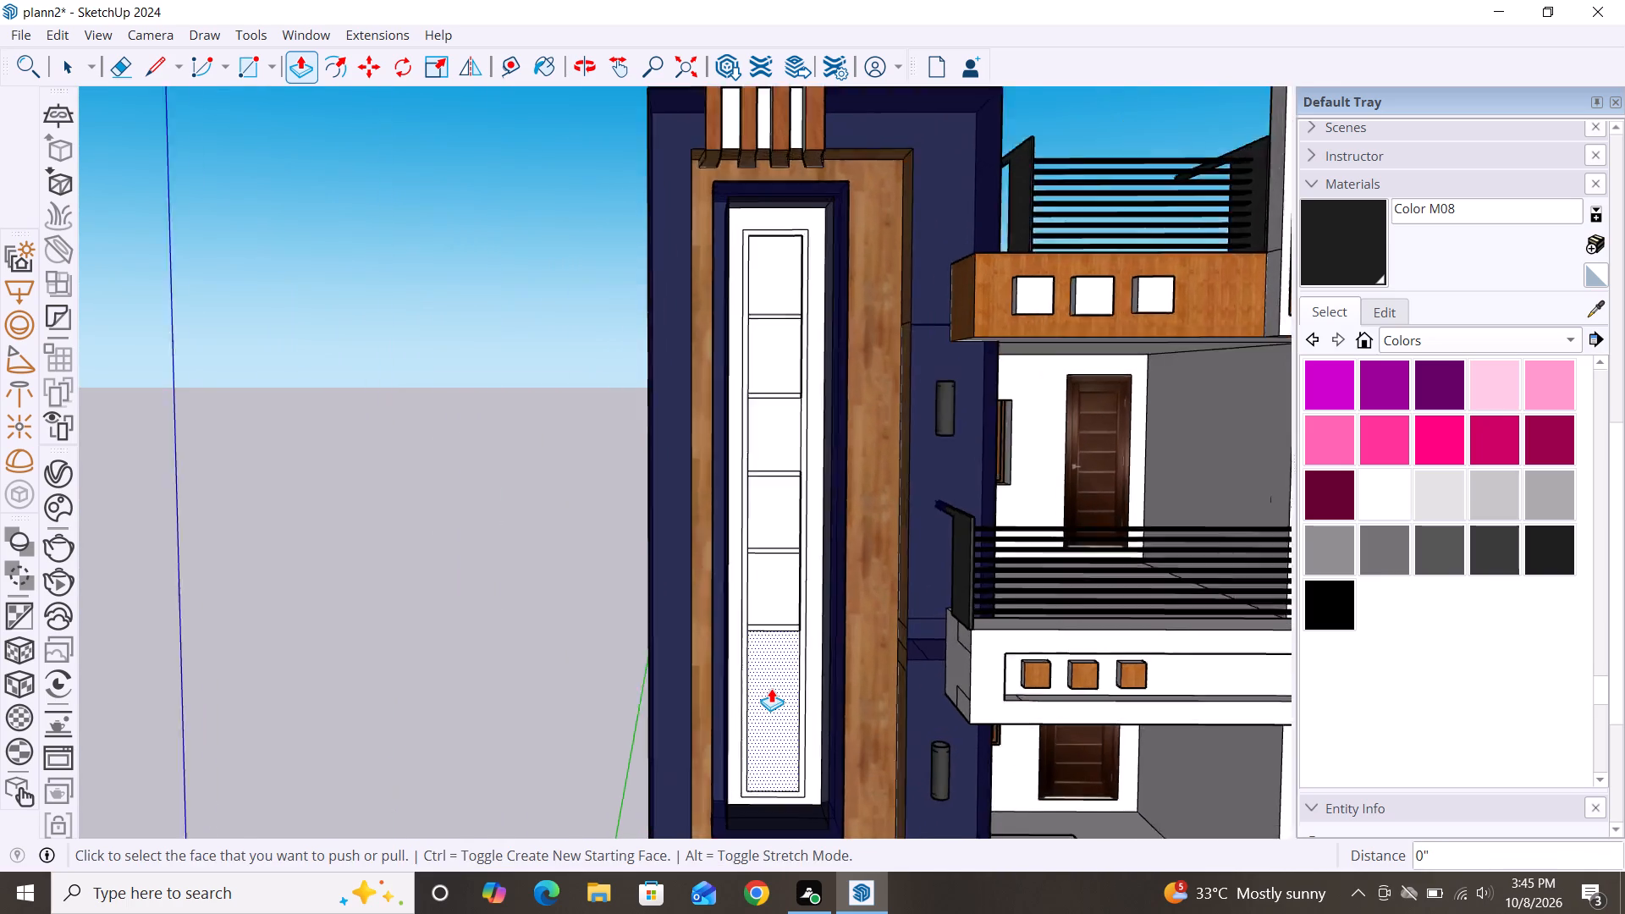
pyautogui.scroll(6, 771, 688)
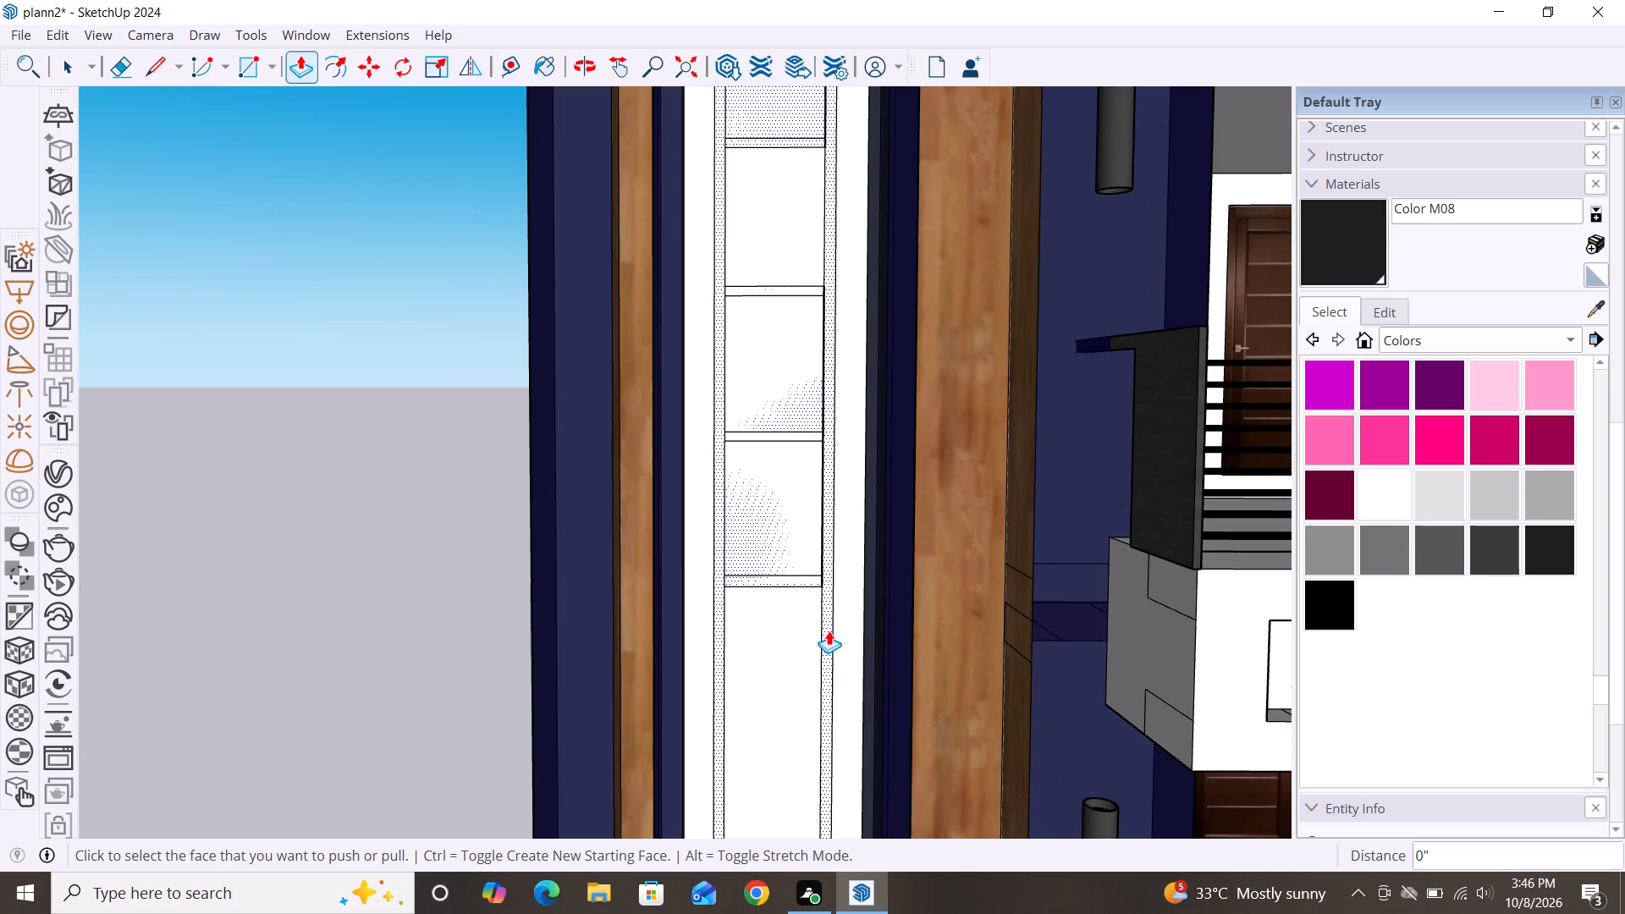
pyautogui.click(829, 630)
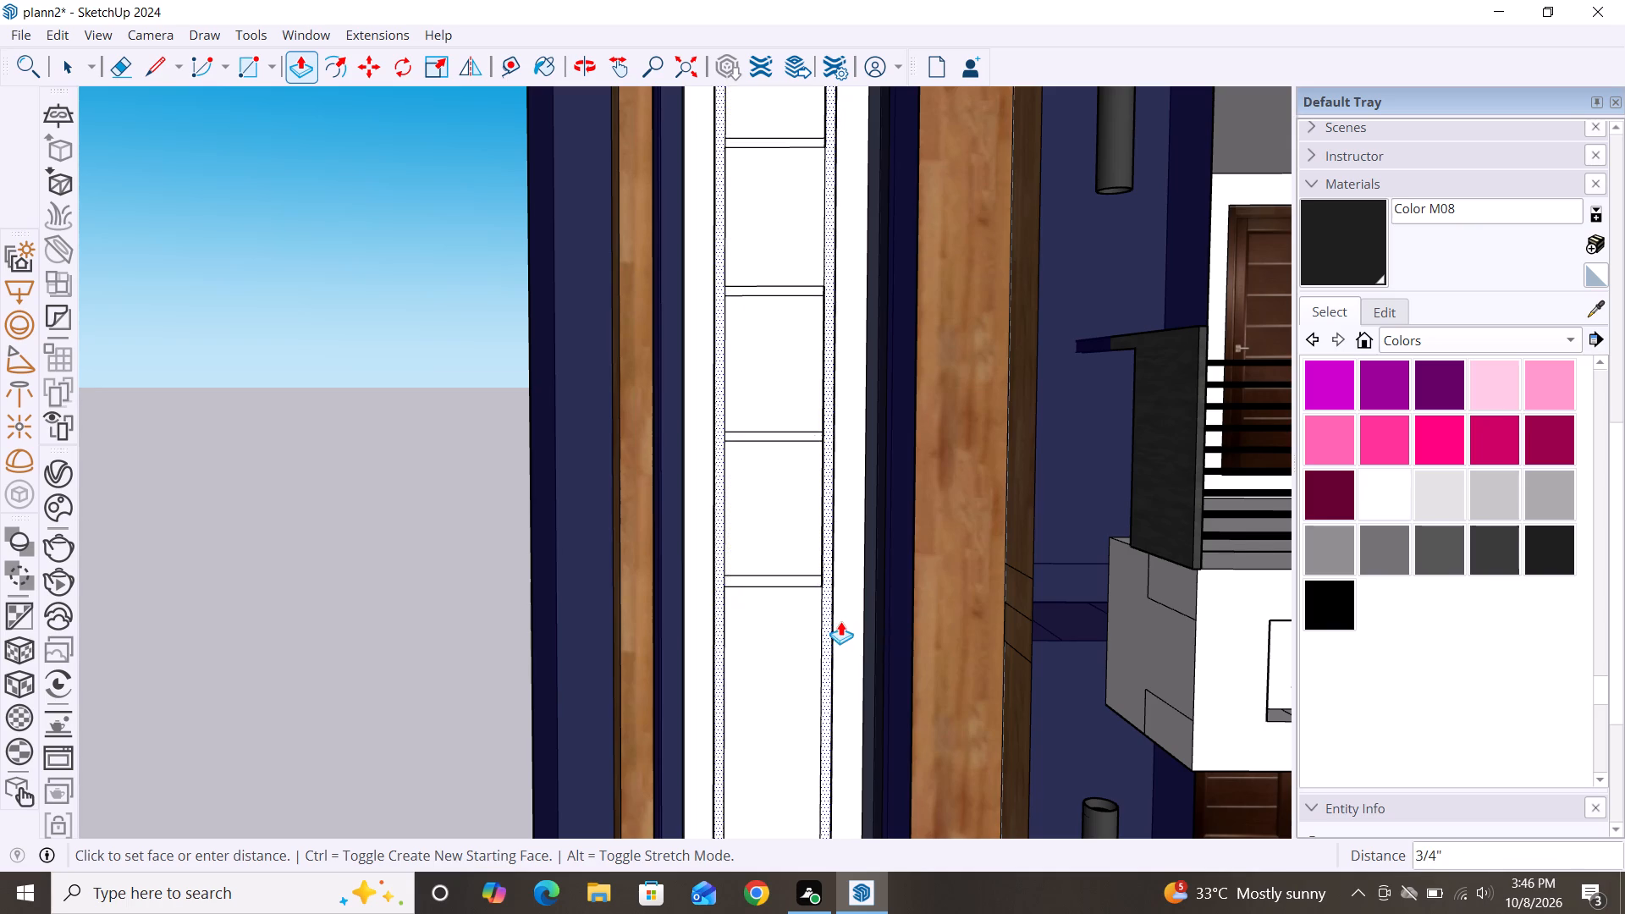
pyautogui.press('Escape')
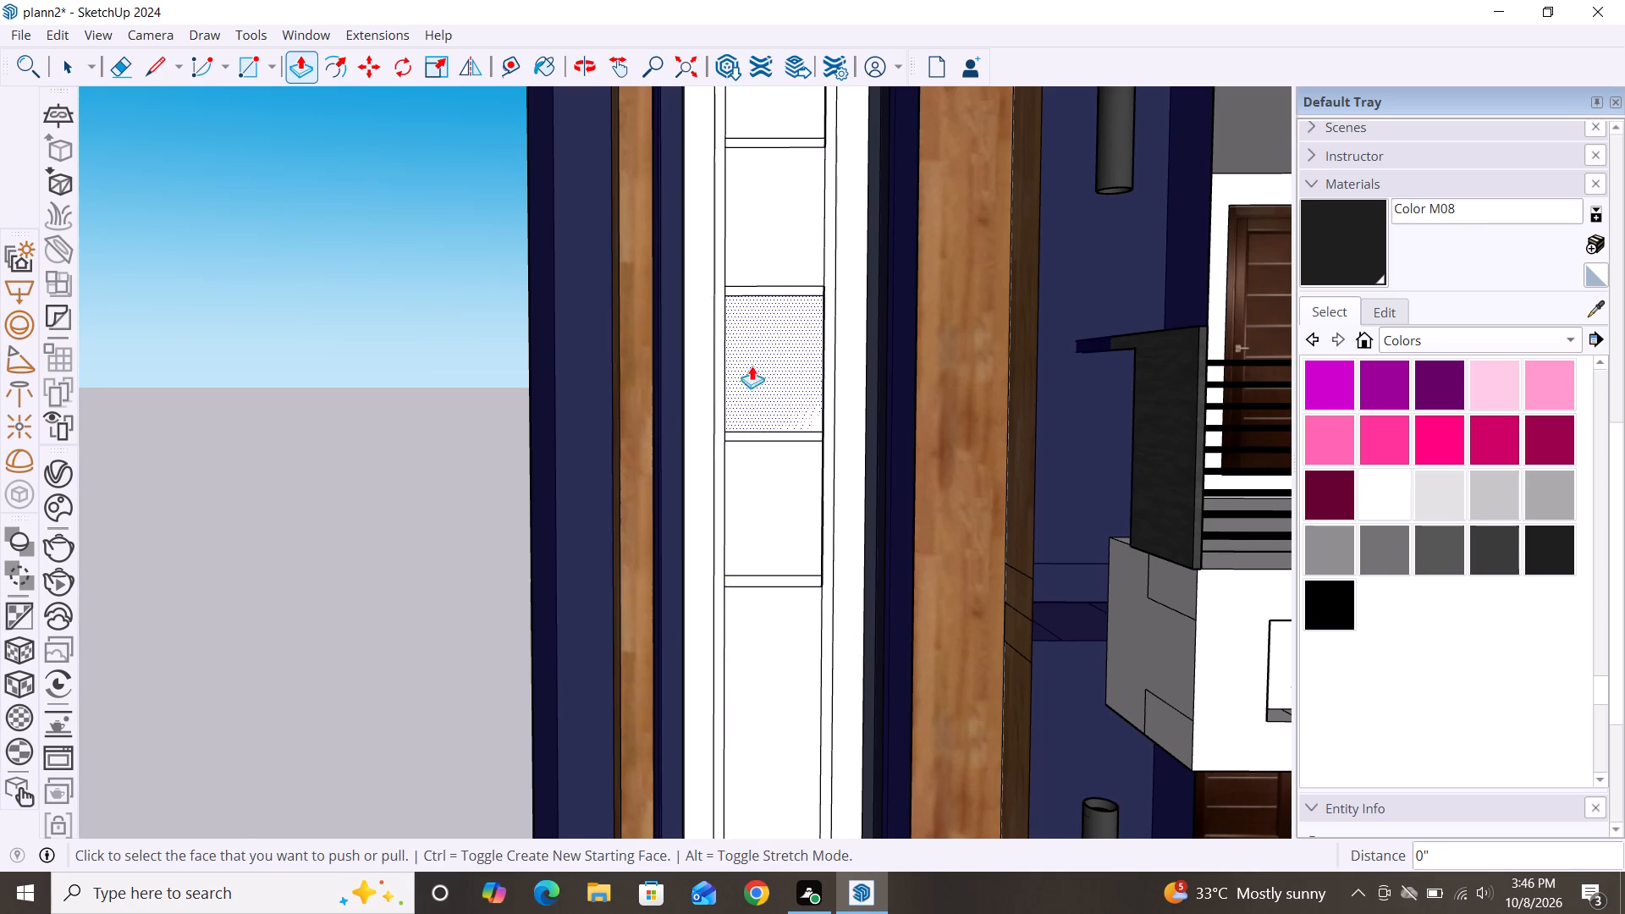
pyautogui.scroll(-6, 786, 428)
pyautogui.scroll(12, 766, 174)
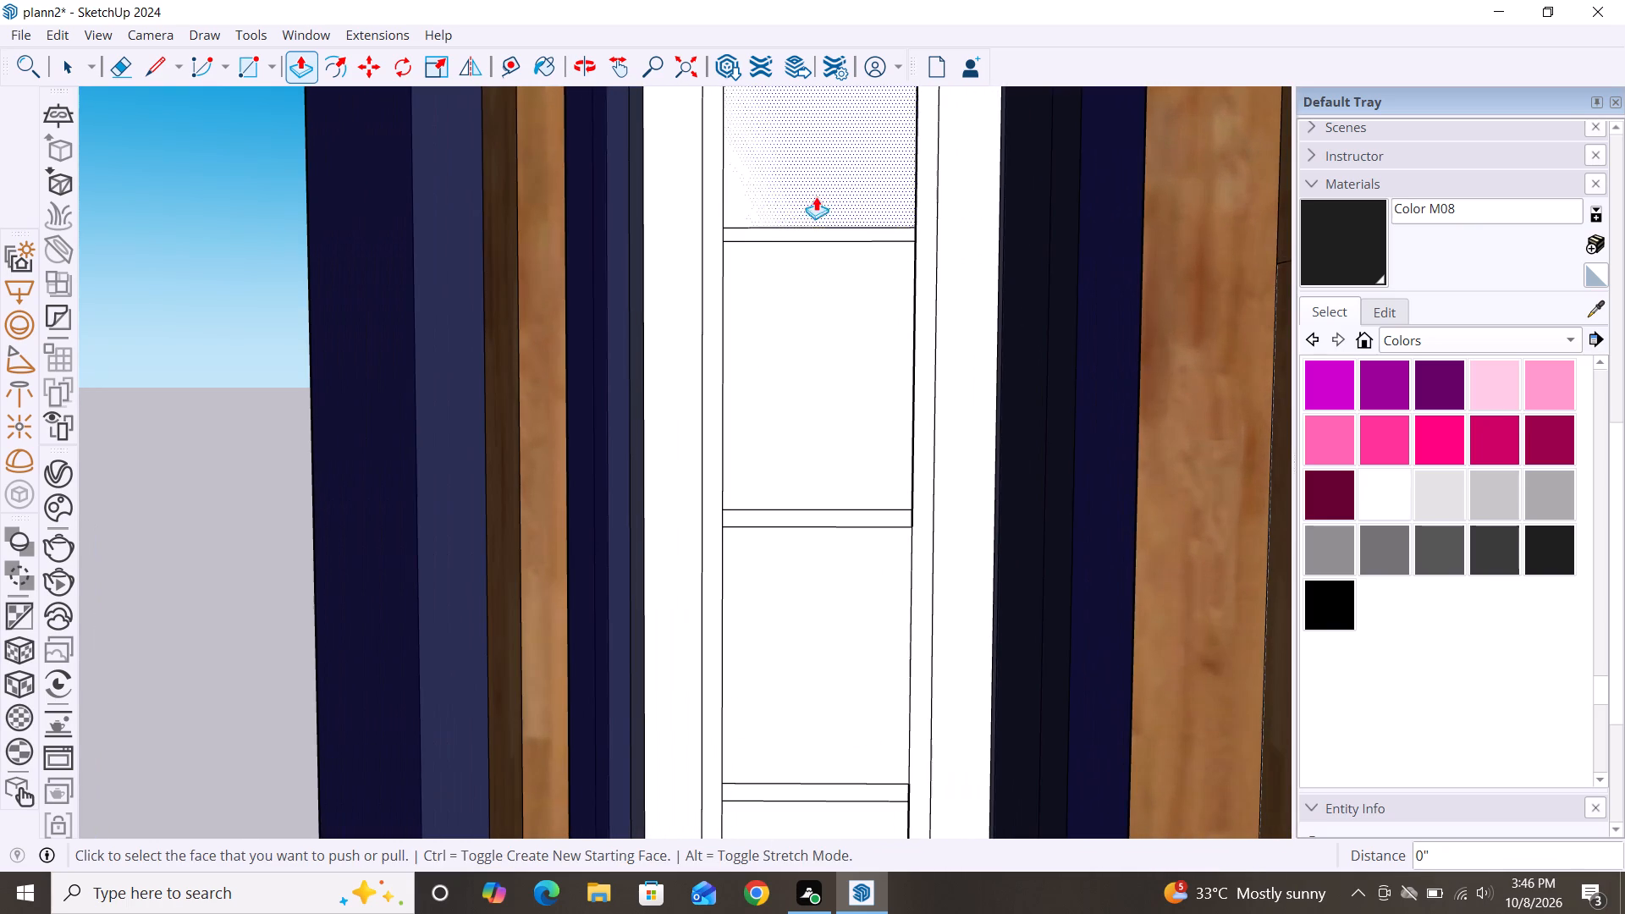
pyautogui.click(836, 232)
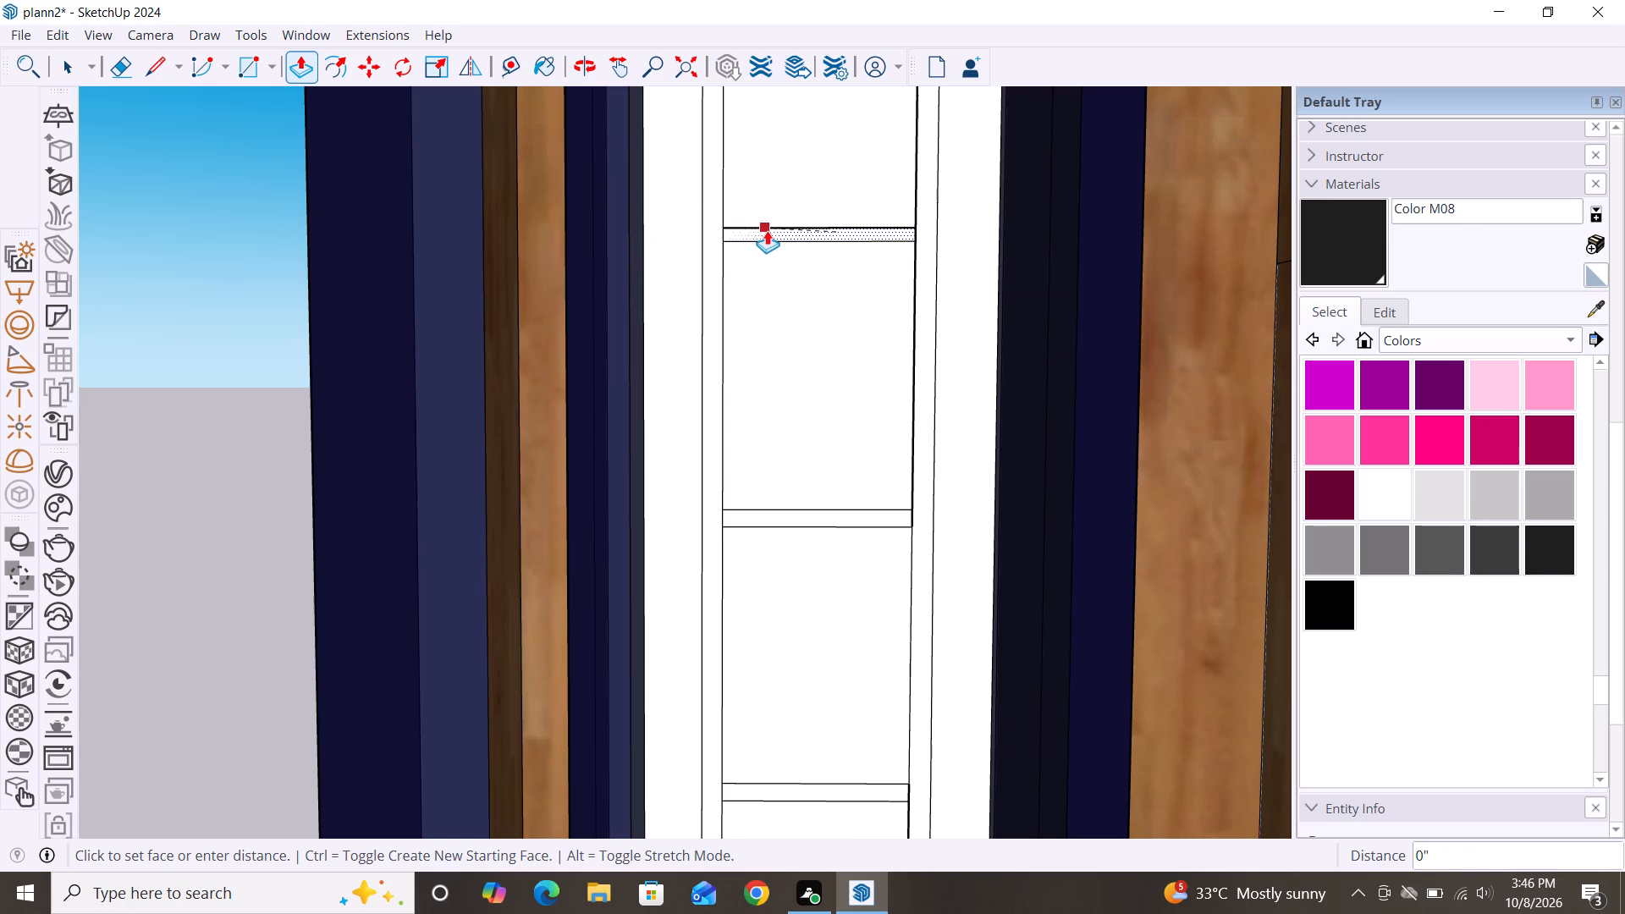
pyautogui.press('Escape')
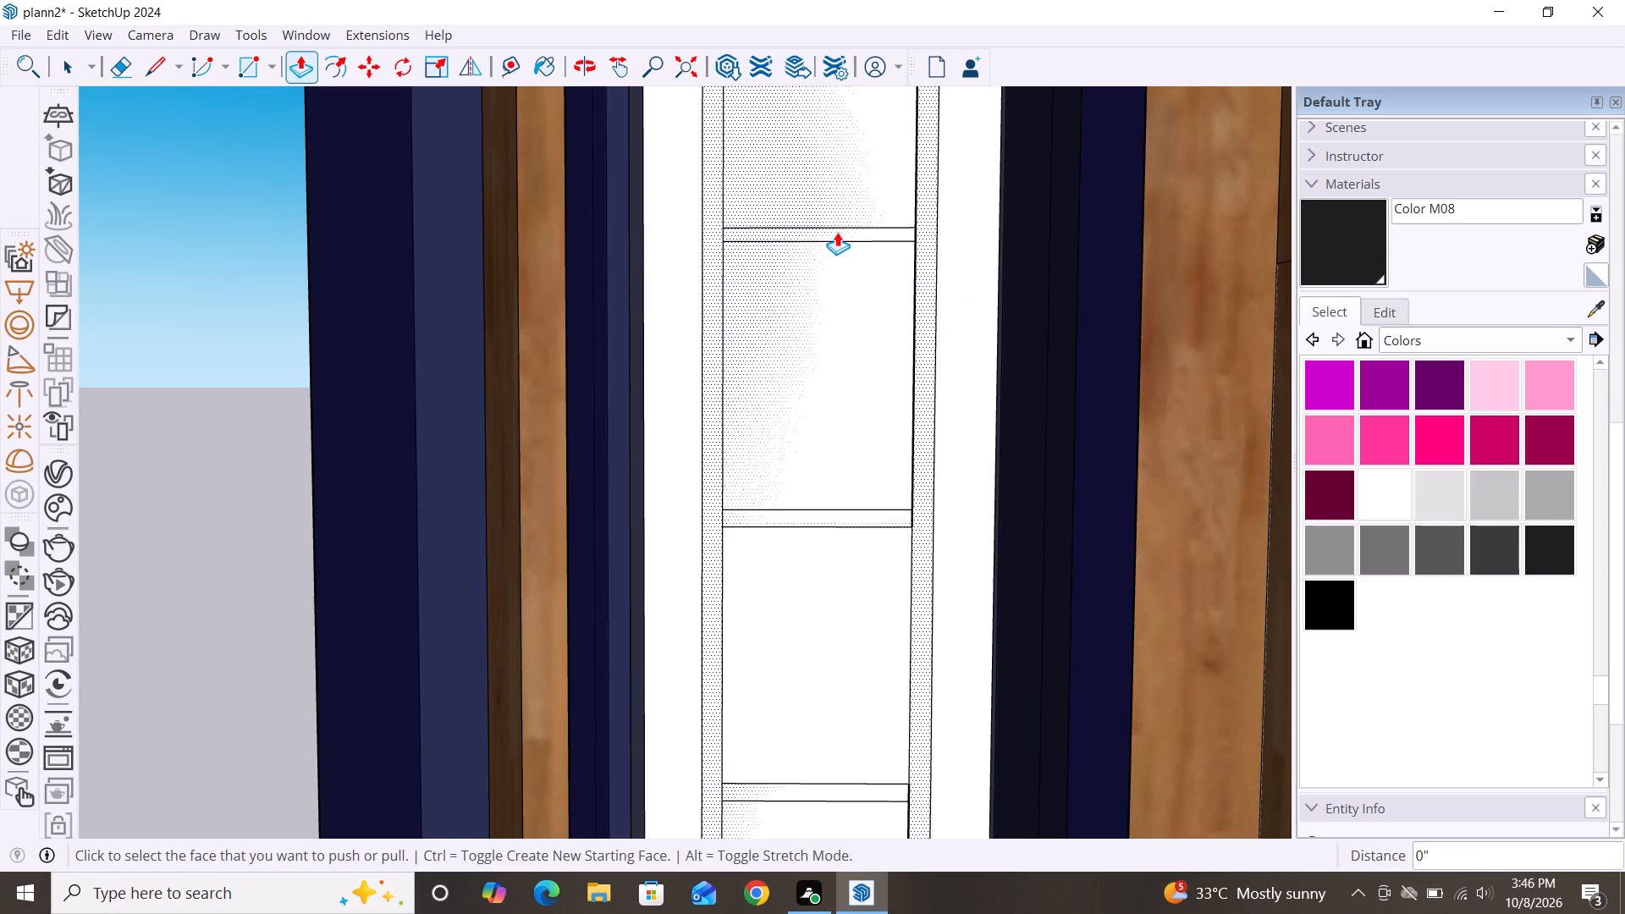
# Delete the edge separating the right end of the tower window's second crossbar from the top from the frame.
pyautogui.scroll(5, 893, 236)
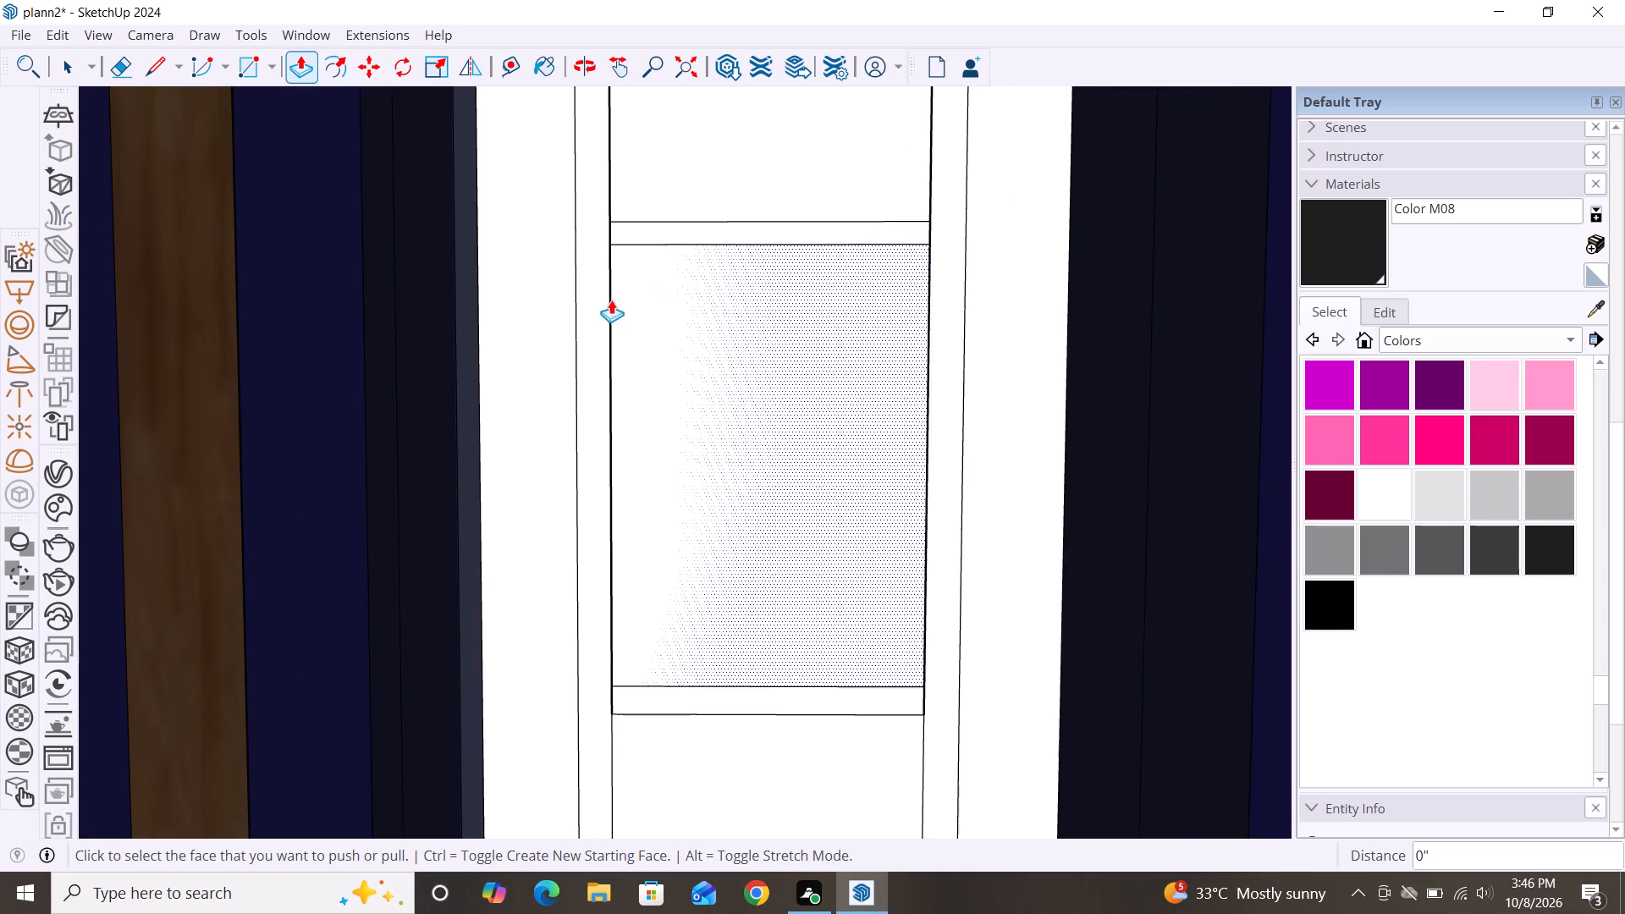
pyautogui.scroll(-7, 611, 304)
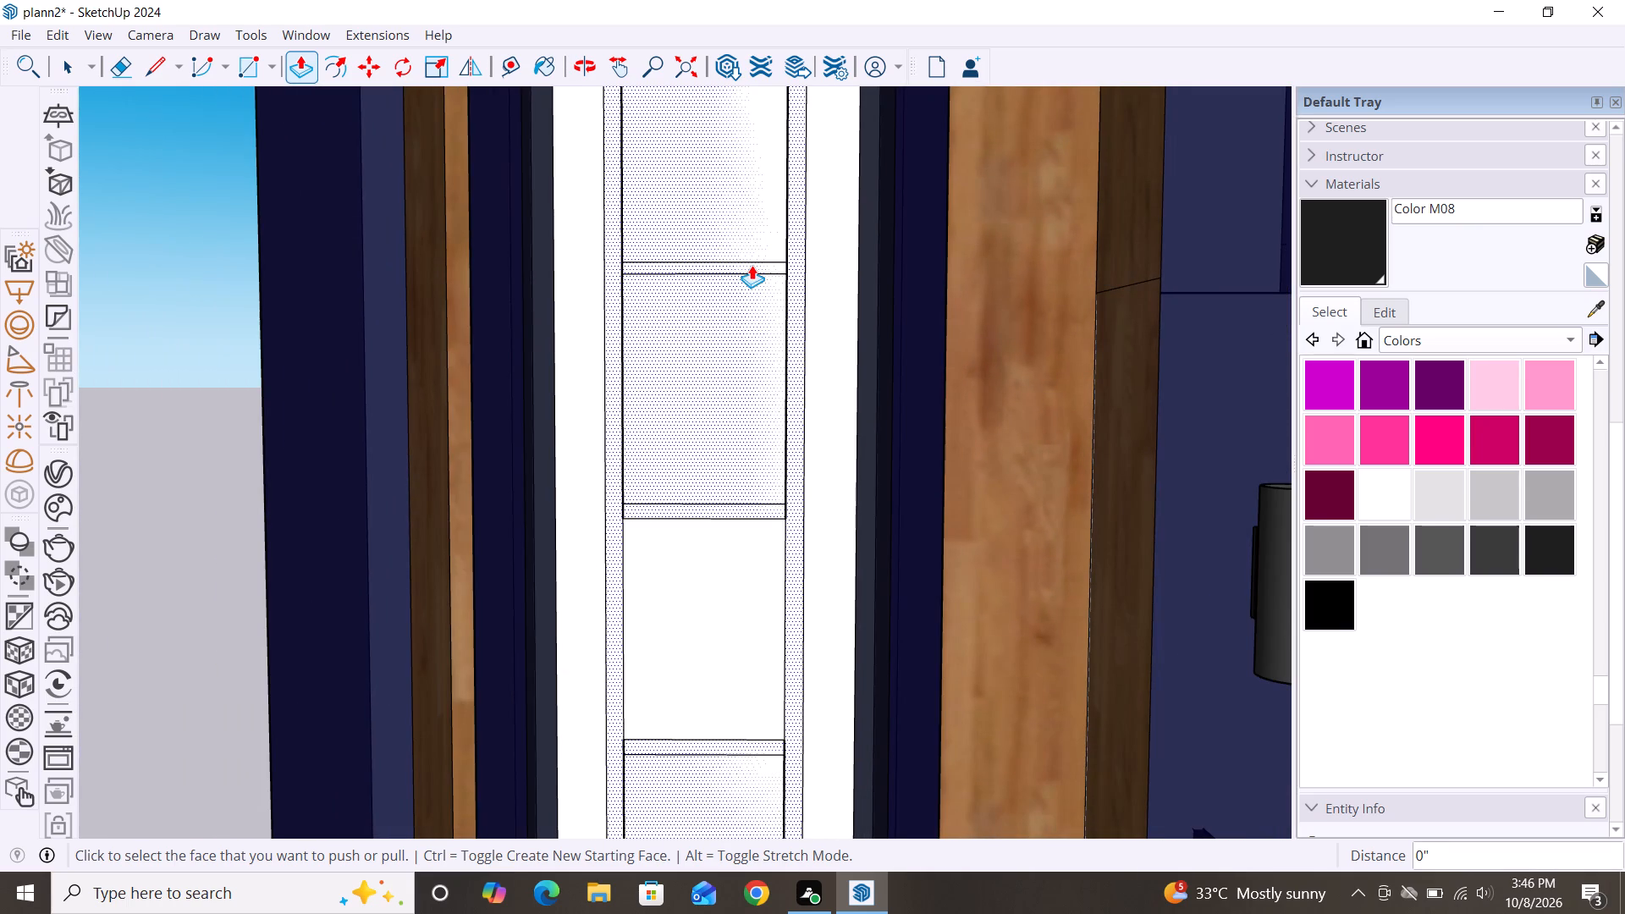
pyautogui.scroll(-4, 749, 299)
pyautogui.scroll(5, 769, 449)
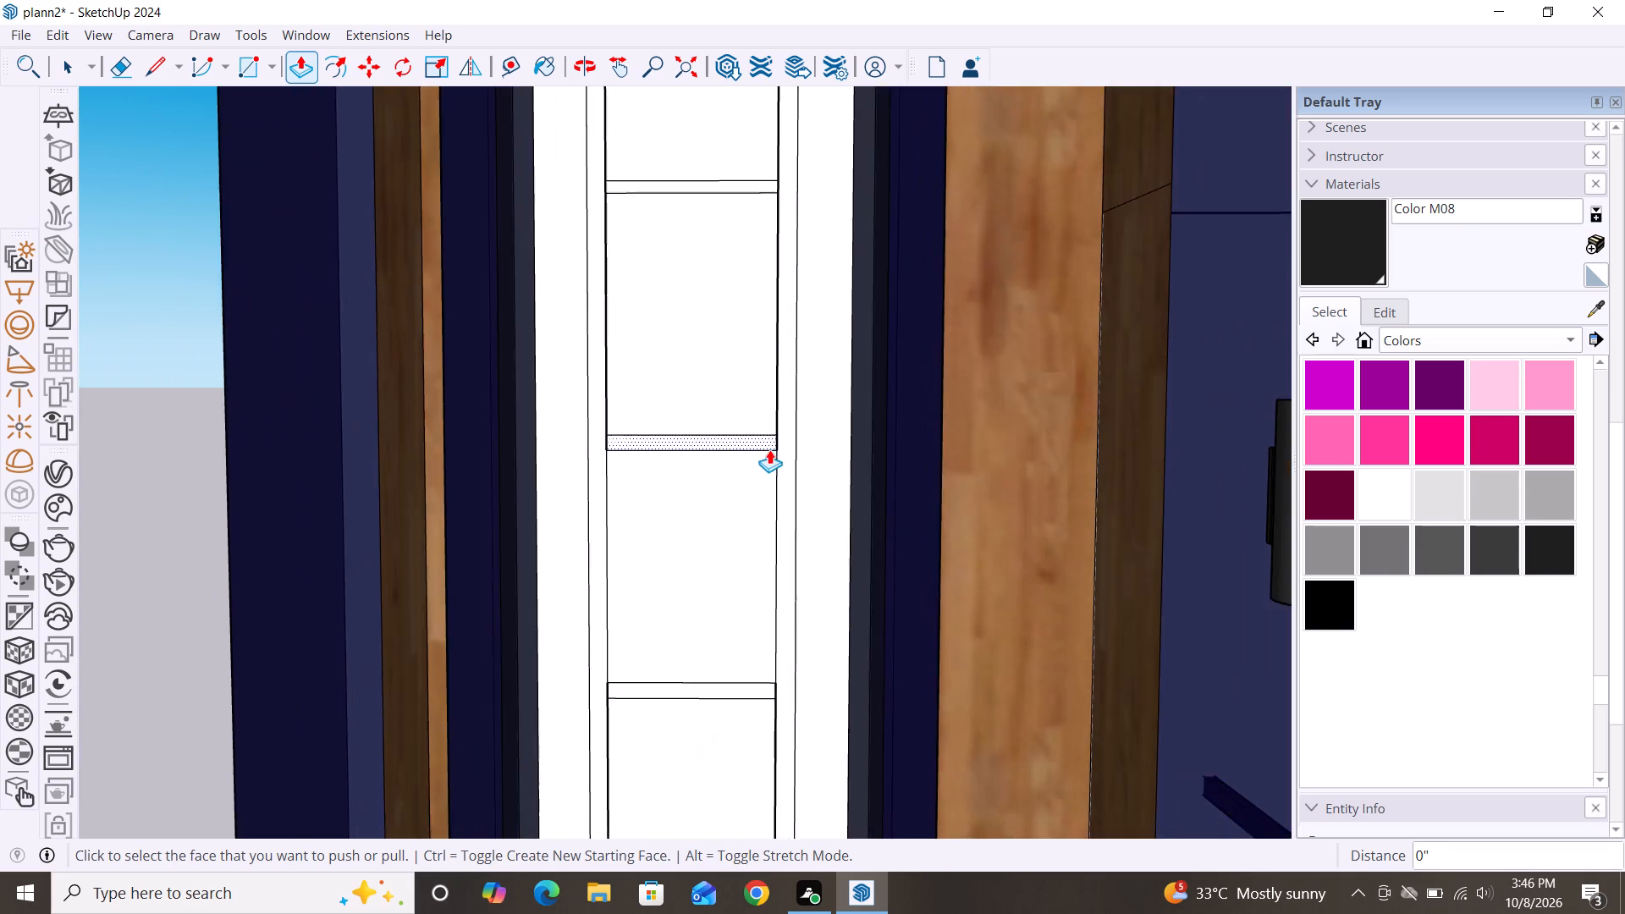
pyautogui.scroll(18, 769, 449)
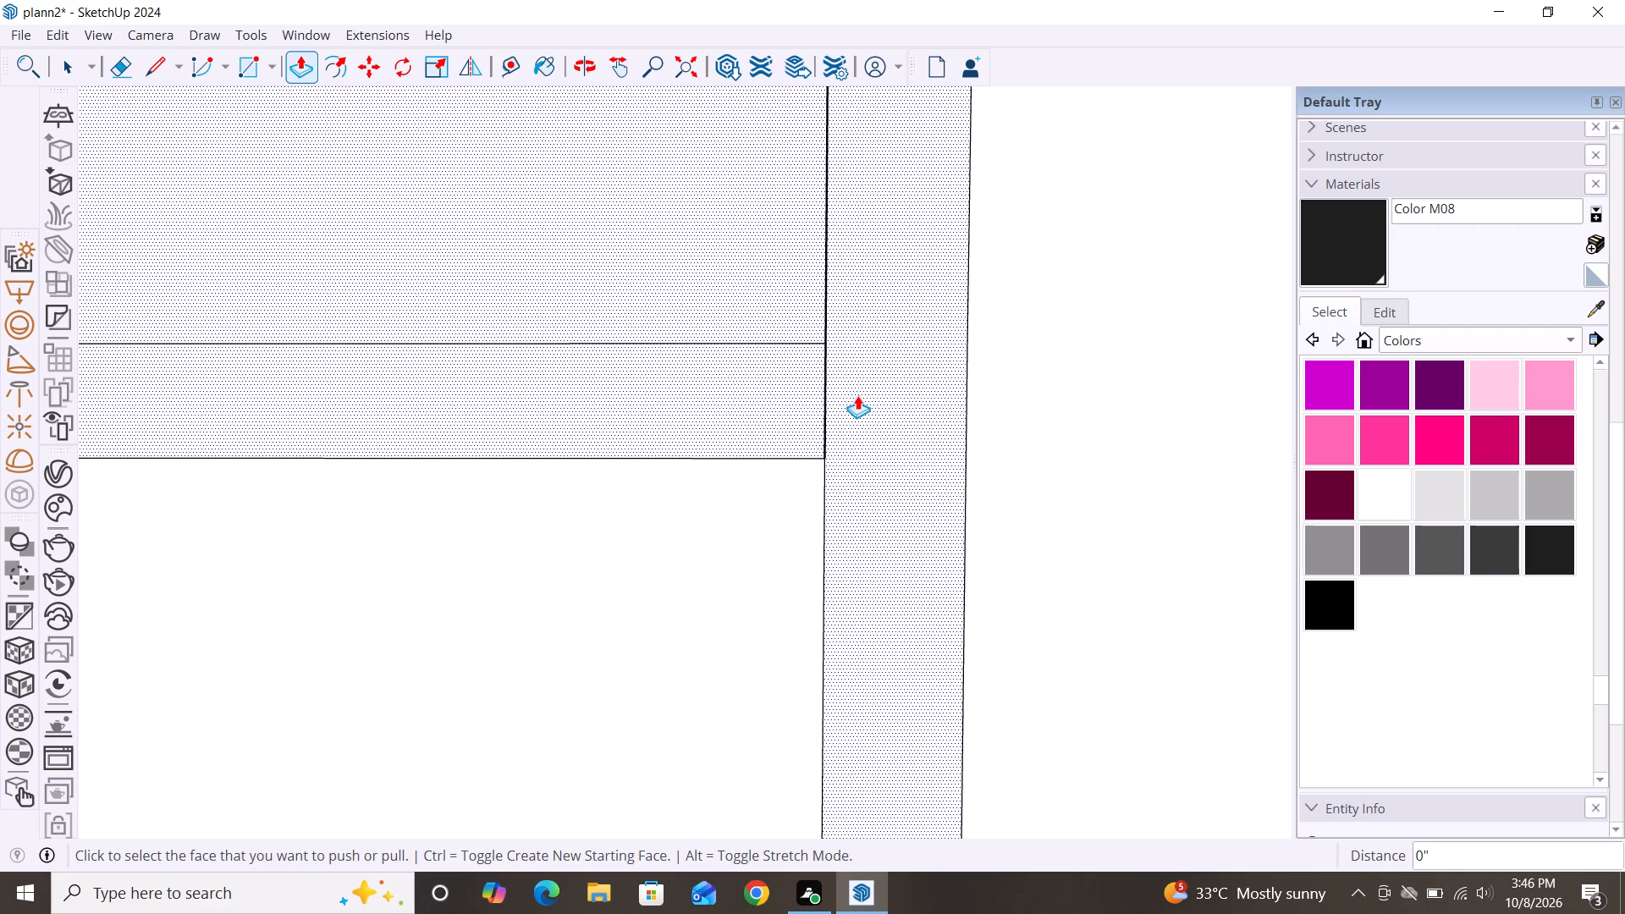
pyautogui.press('space')
pyautogui.click(823, 438)
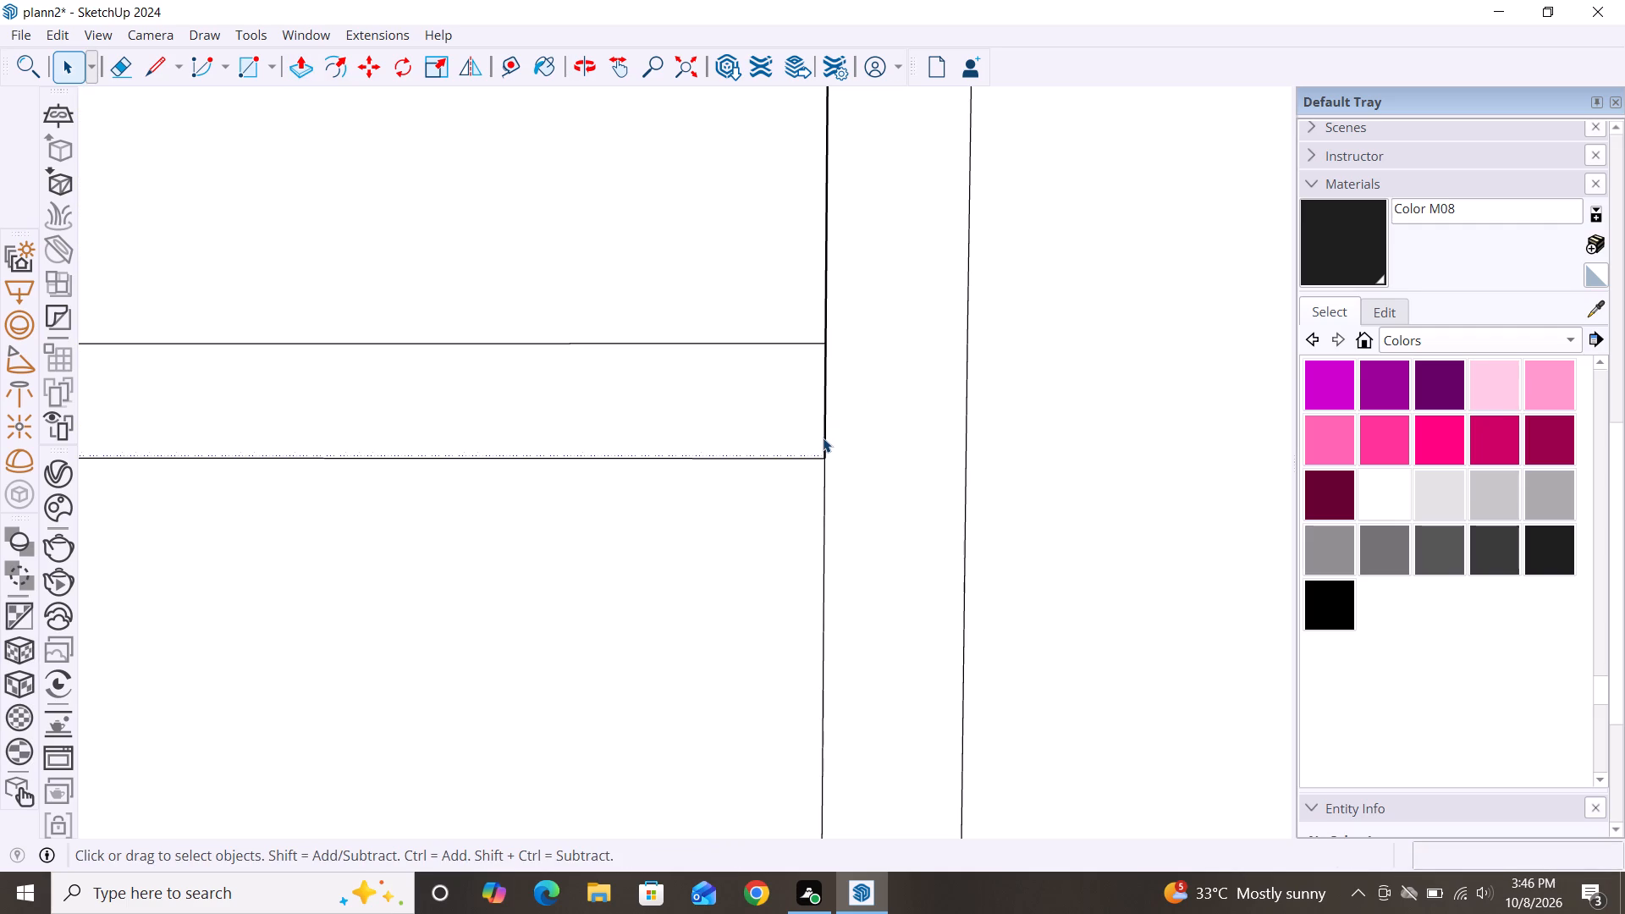
pyautogui.click(823, 438)
pyautogui.scroll(-12, 823, 438)
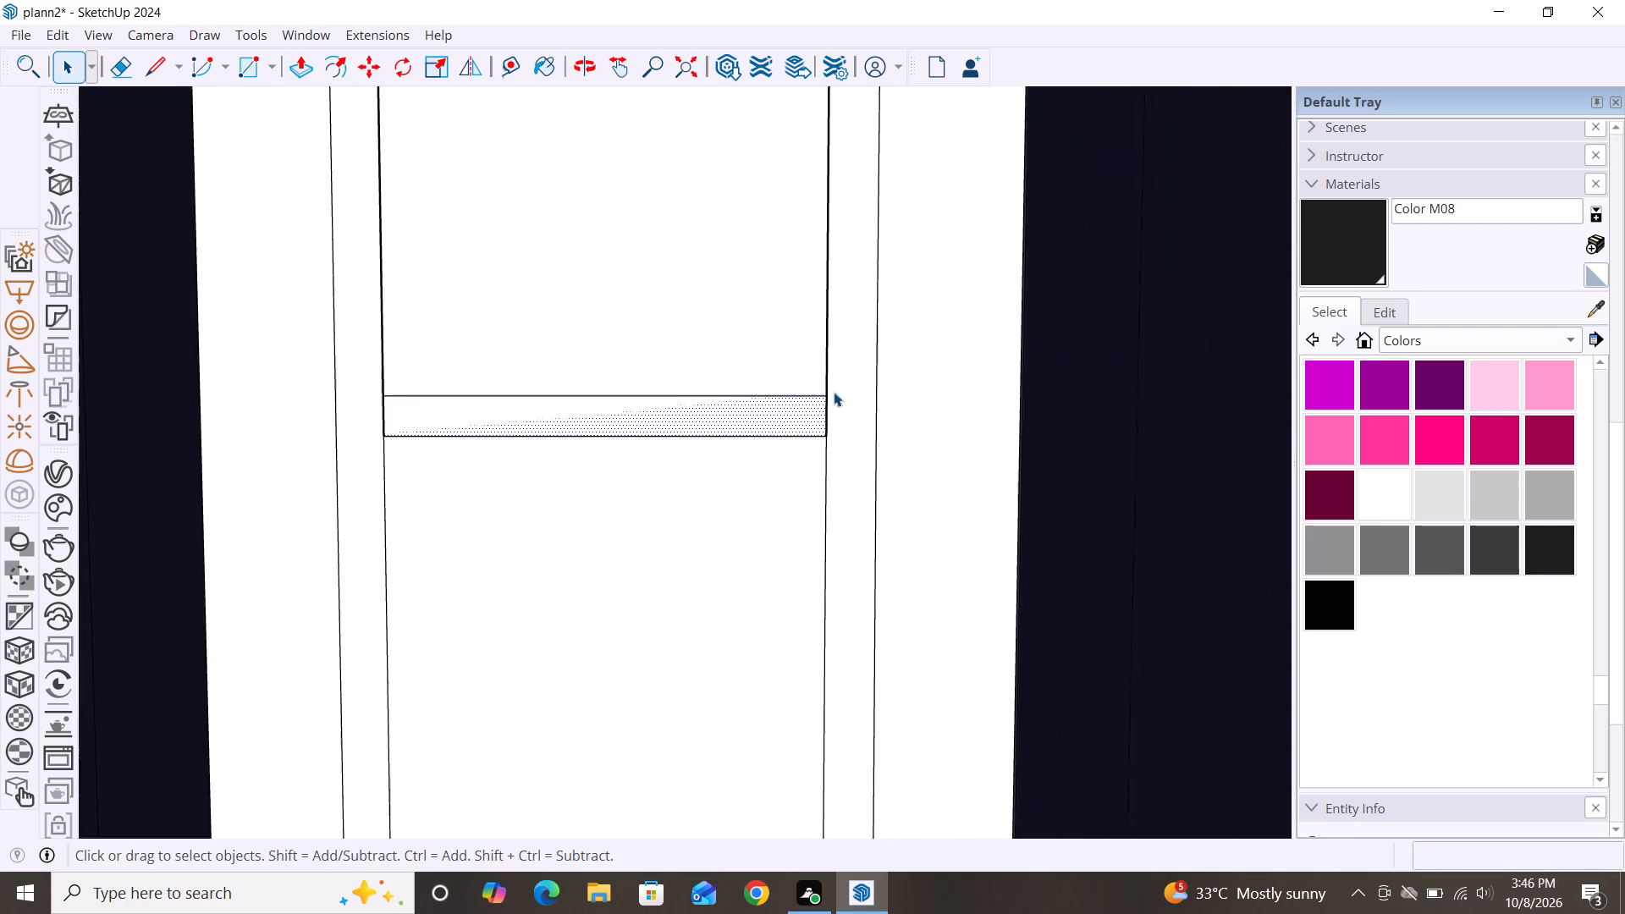
pyautogui.scroll(-5, 834, 392)
pyautogui.scroll(-7, 745, 353)
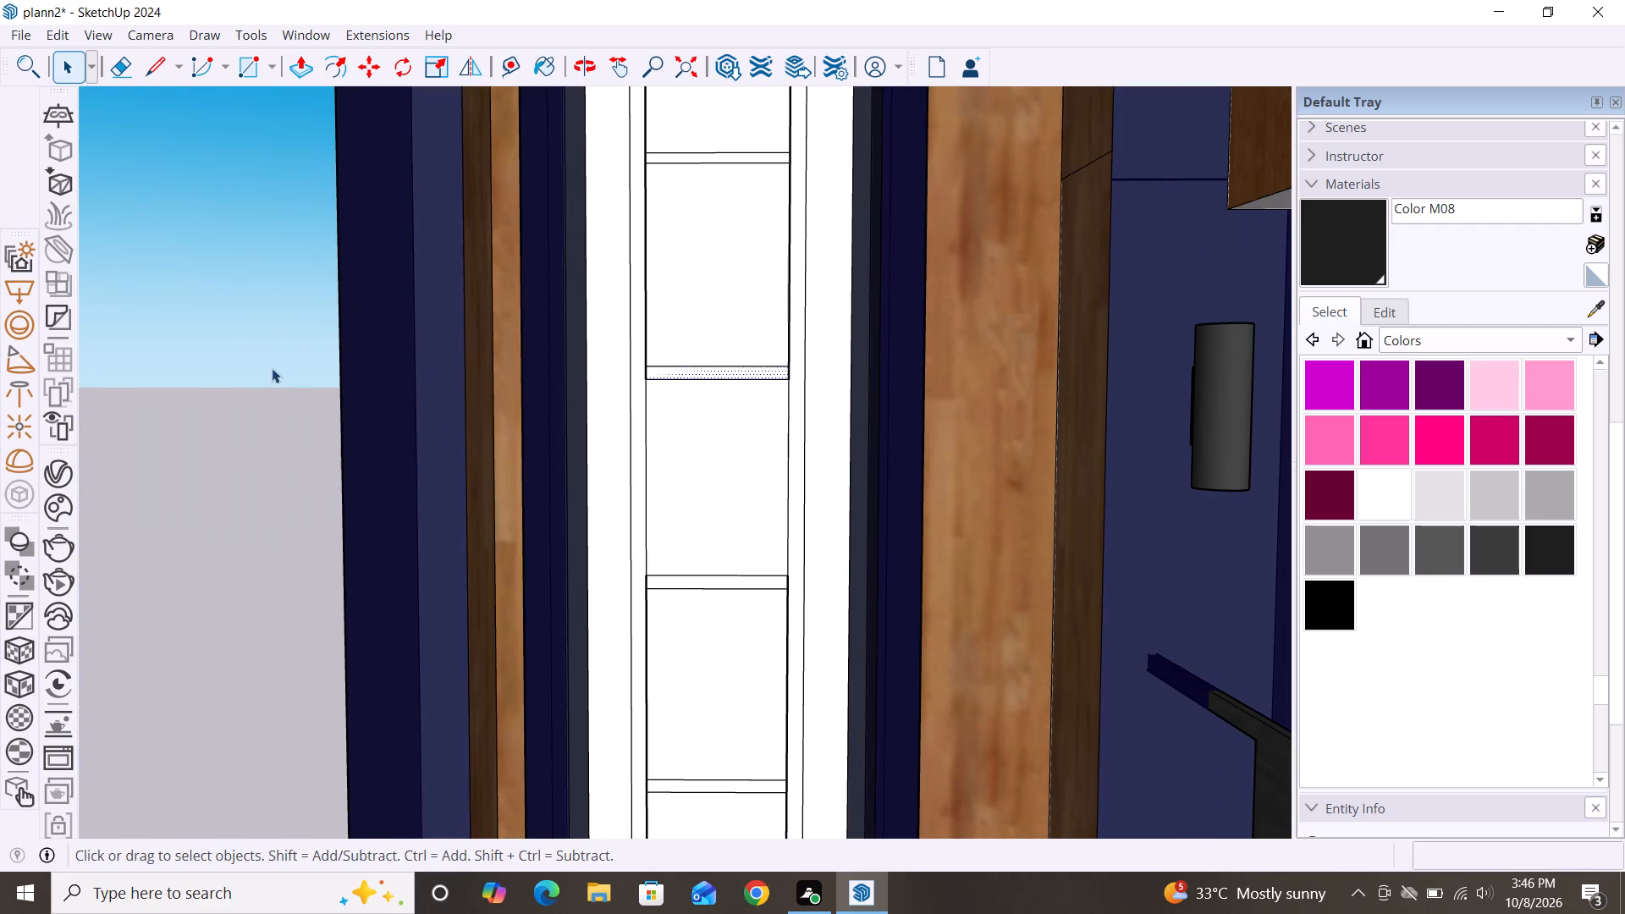
pyautogui.click(272, 369)
pyautogui.scroll(12, 730, 373)
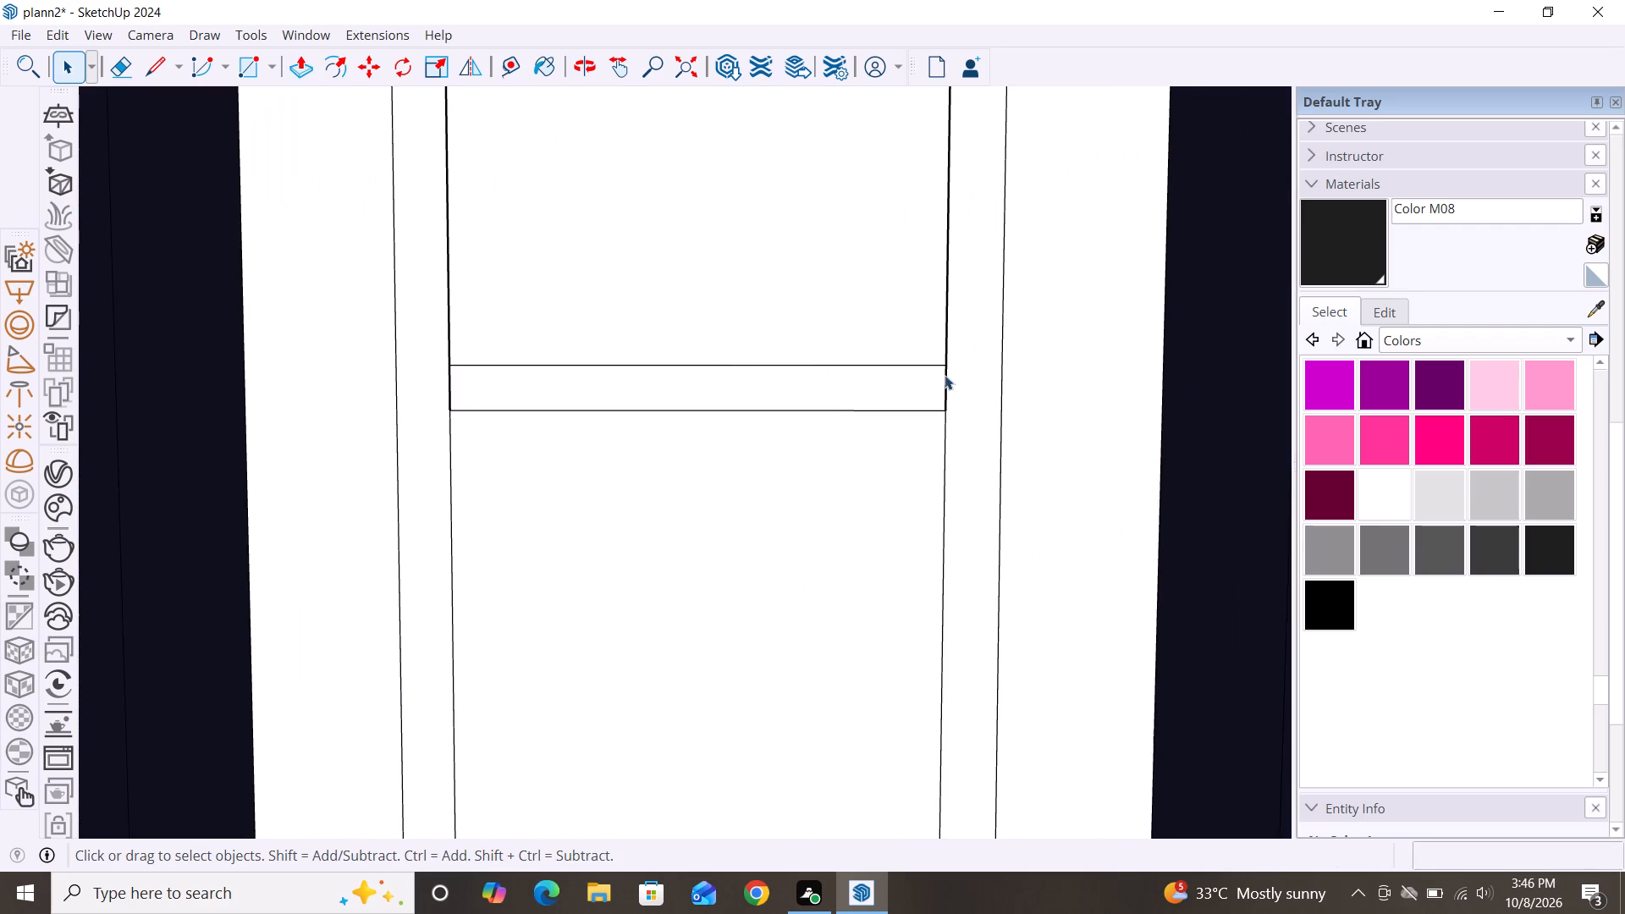
pyautogui.click(946, 401)
pyautogui.press('Delete')
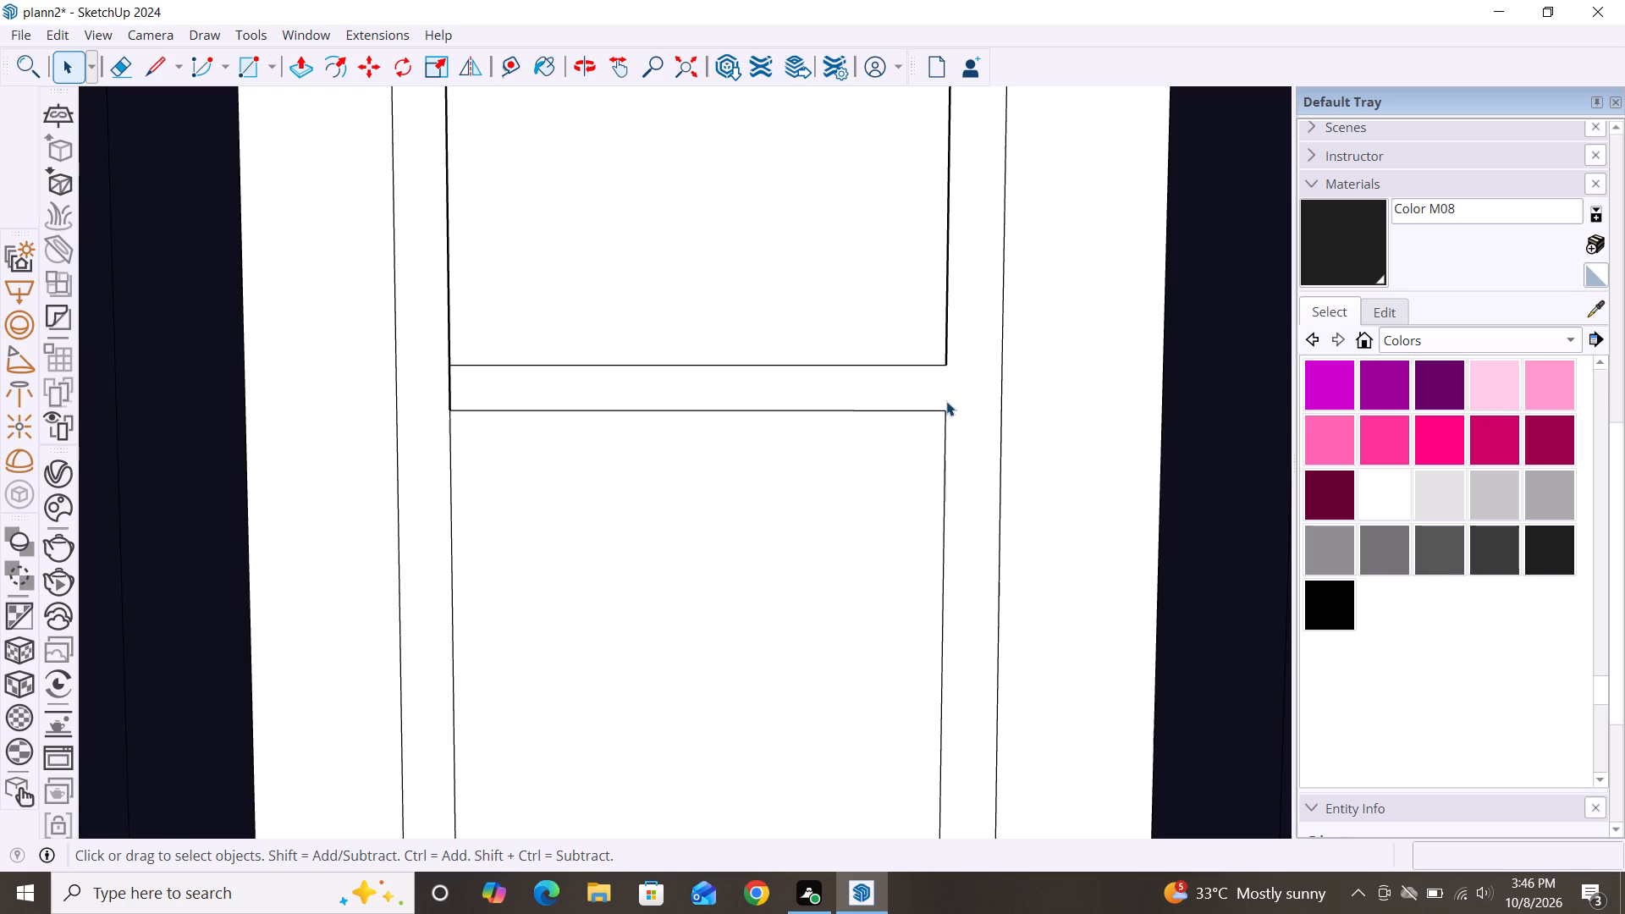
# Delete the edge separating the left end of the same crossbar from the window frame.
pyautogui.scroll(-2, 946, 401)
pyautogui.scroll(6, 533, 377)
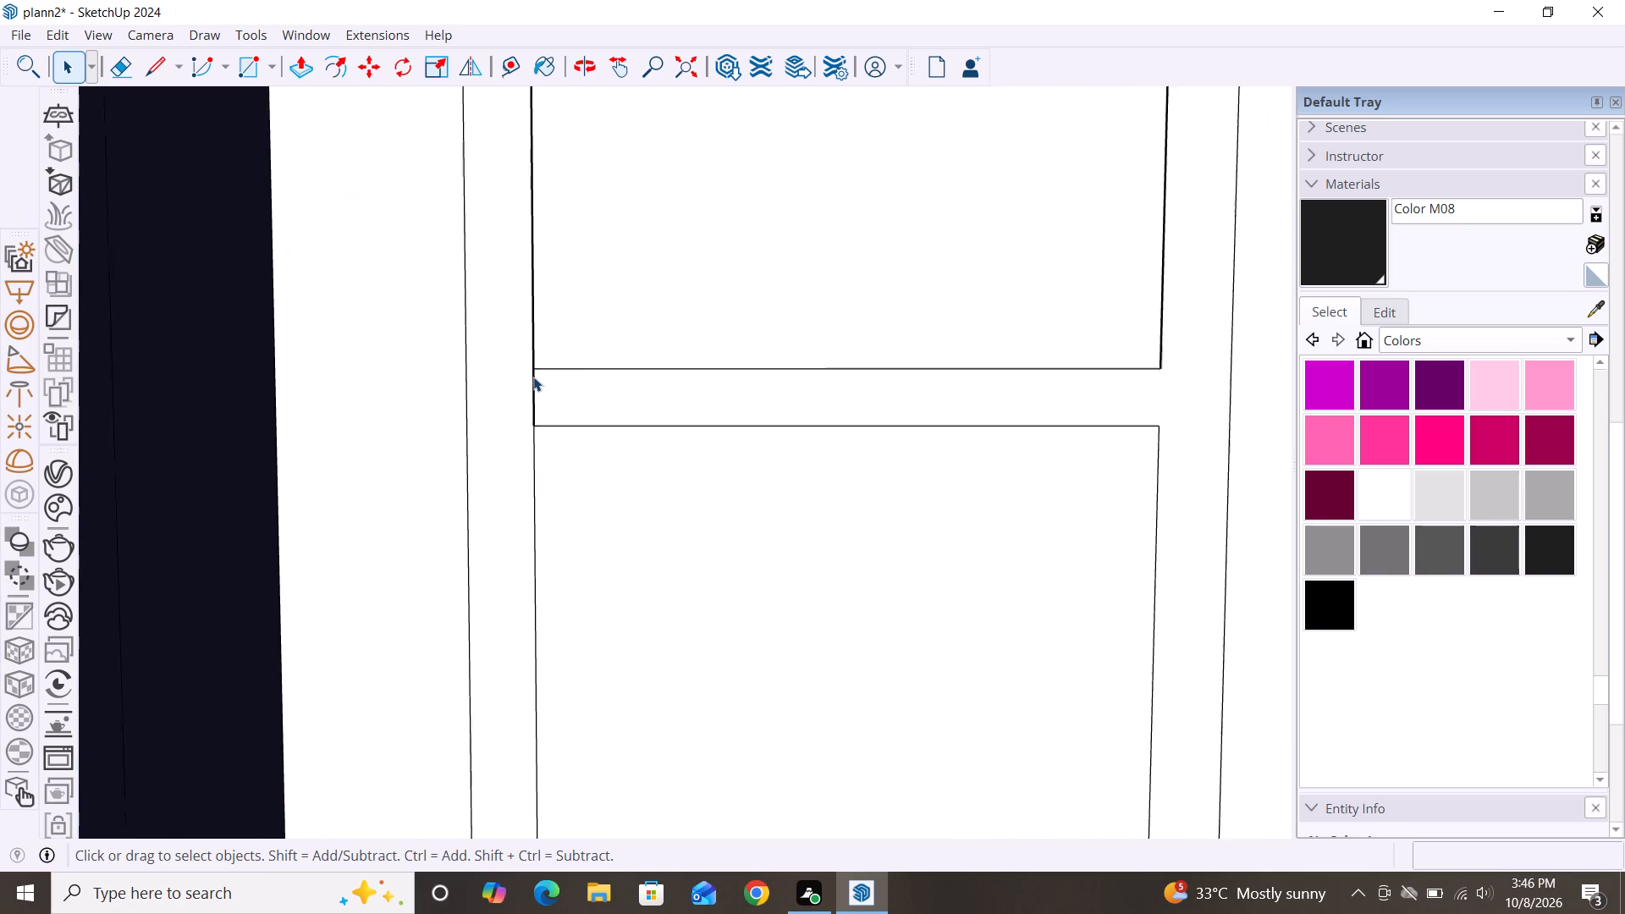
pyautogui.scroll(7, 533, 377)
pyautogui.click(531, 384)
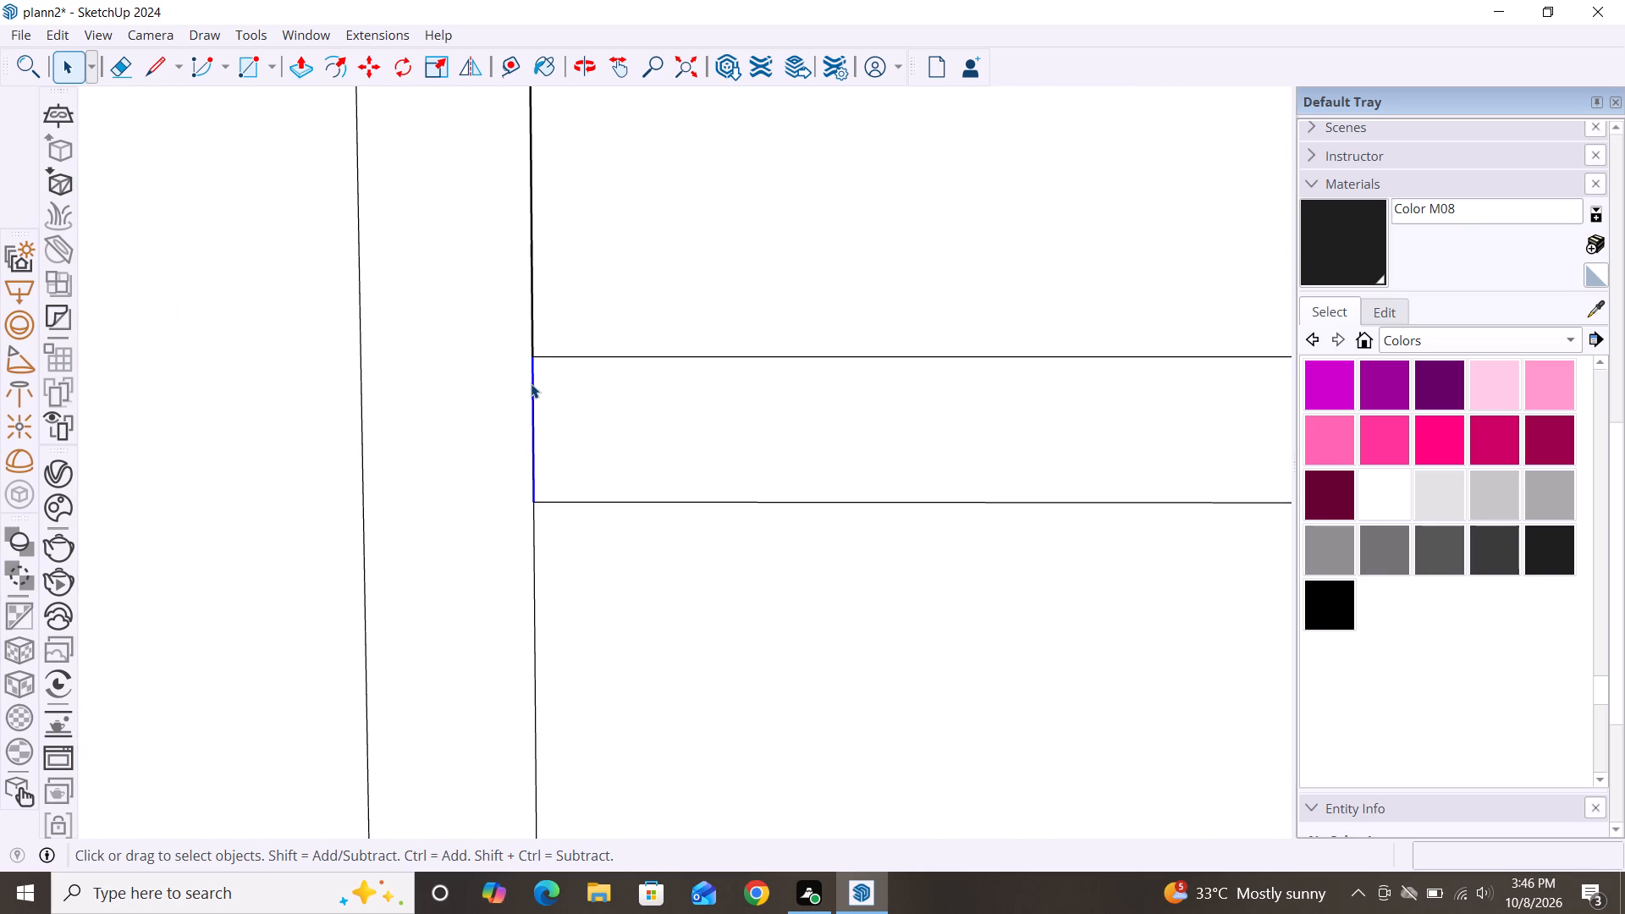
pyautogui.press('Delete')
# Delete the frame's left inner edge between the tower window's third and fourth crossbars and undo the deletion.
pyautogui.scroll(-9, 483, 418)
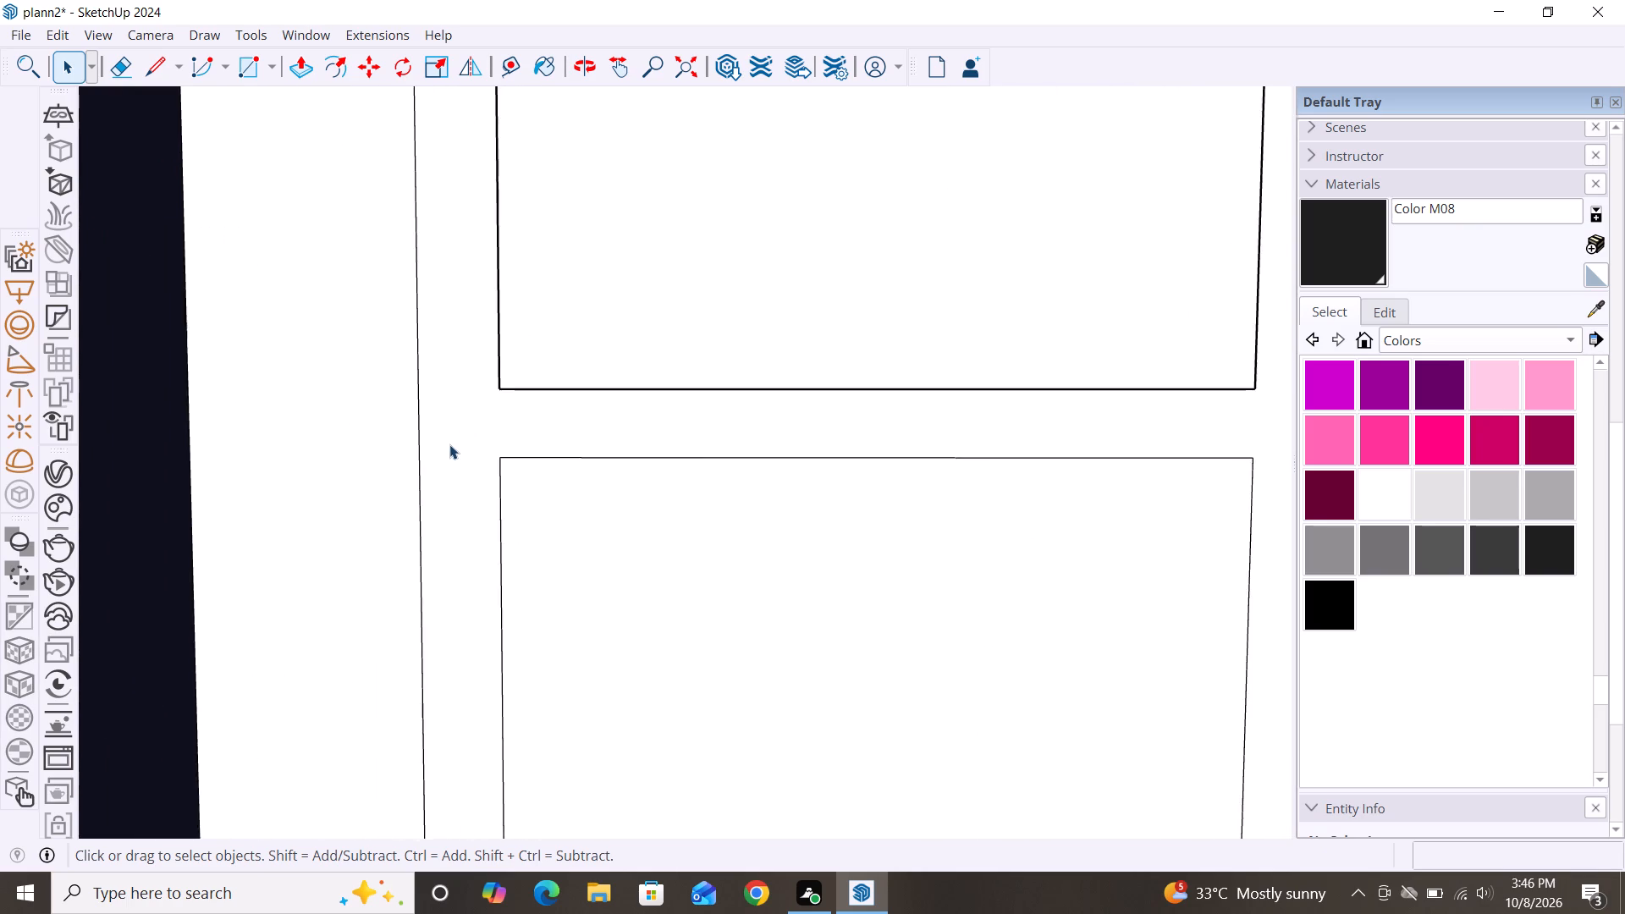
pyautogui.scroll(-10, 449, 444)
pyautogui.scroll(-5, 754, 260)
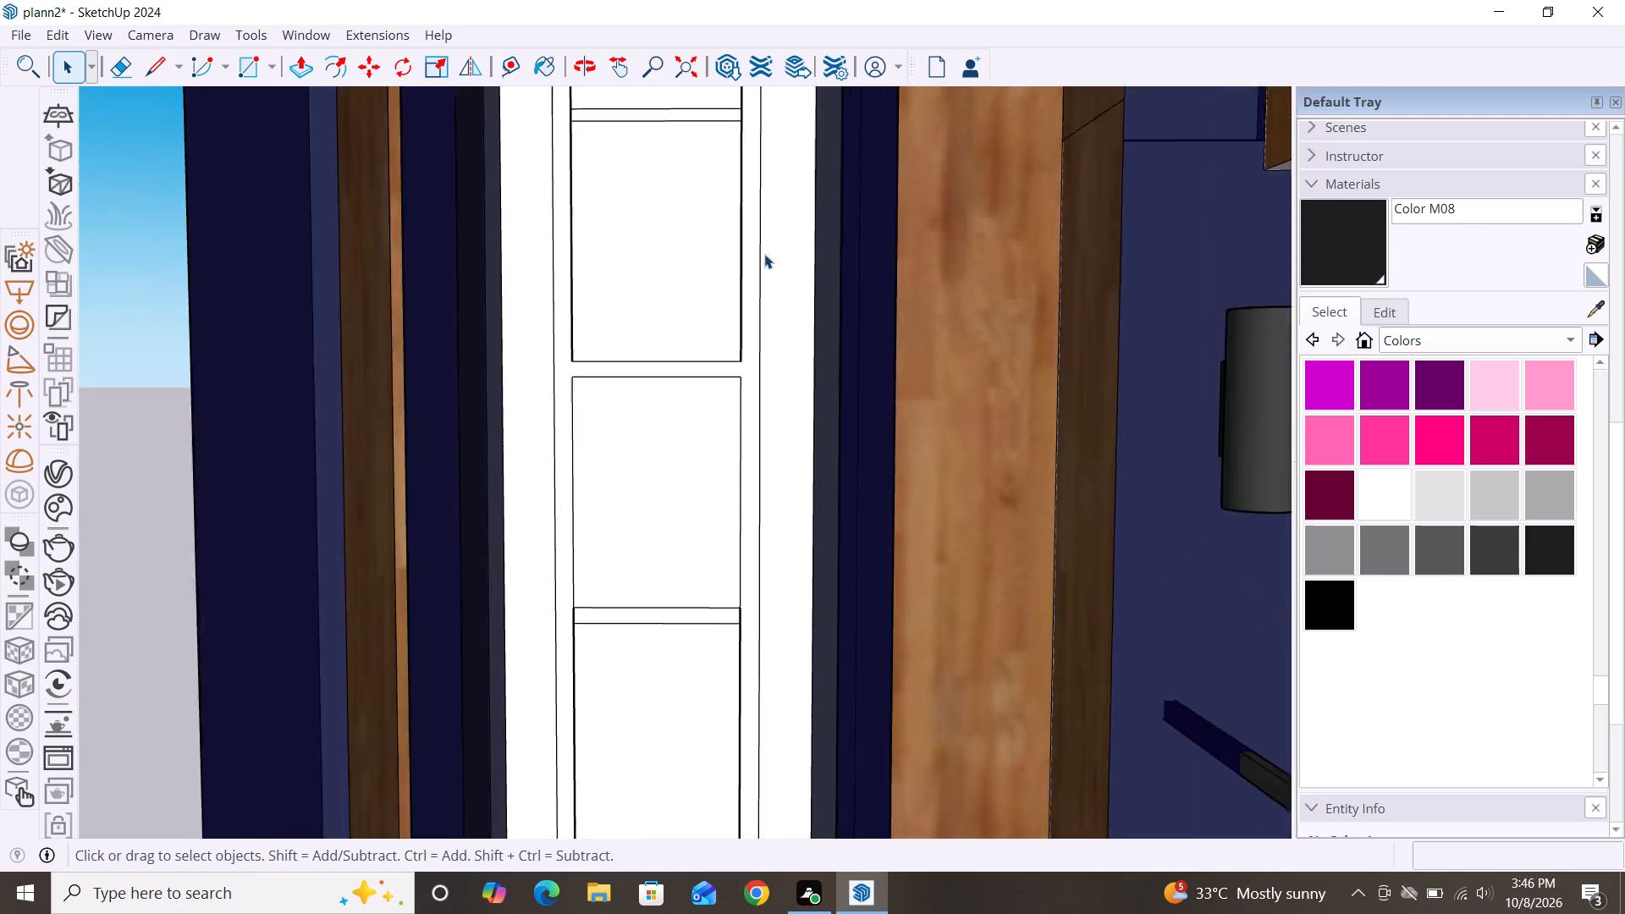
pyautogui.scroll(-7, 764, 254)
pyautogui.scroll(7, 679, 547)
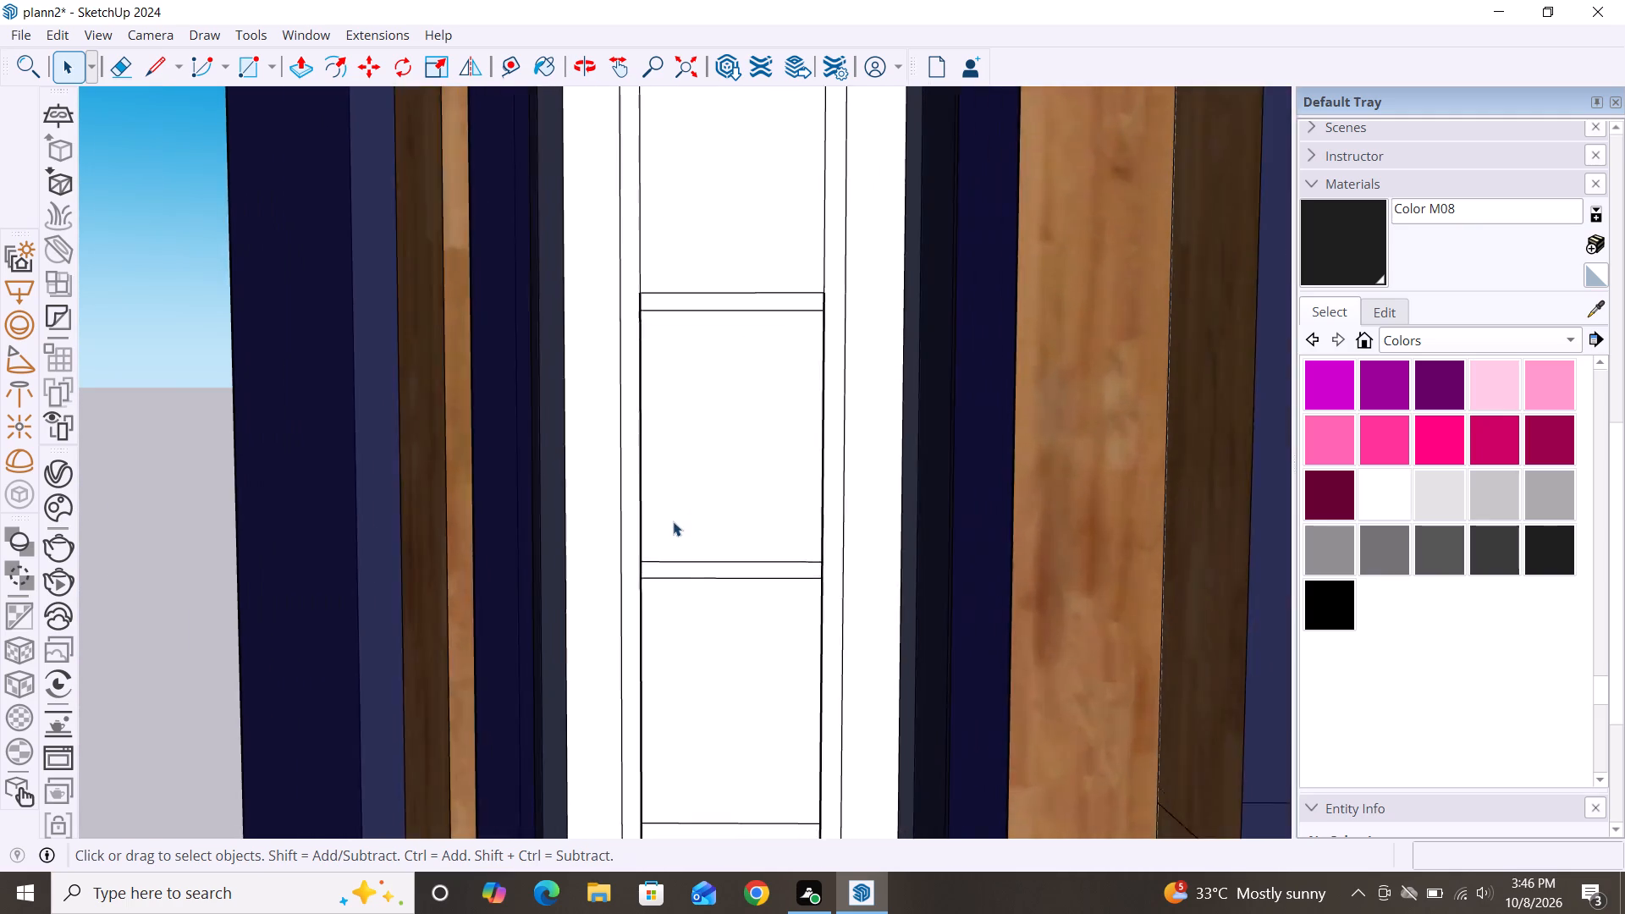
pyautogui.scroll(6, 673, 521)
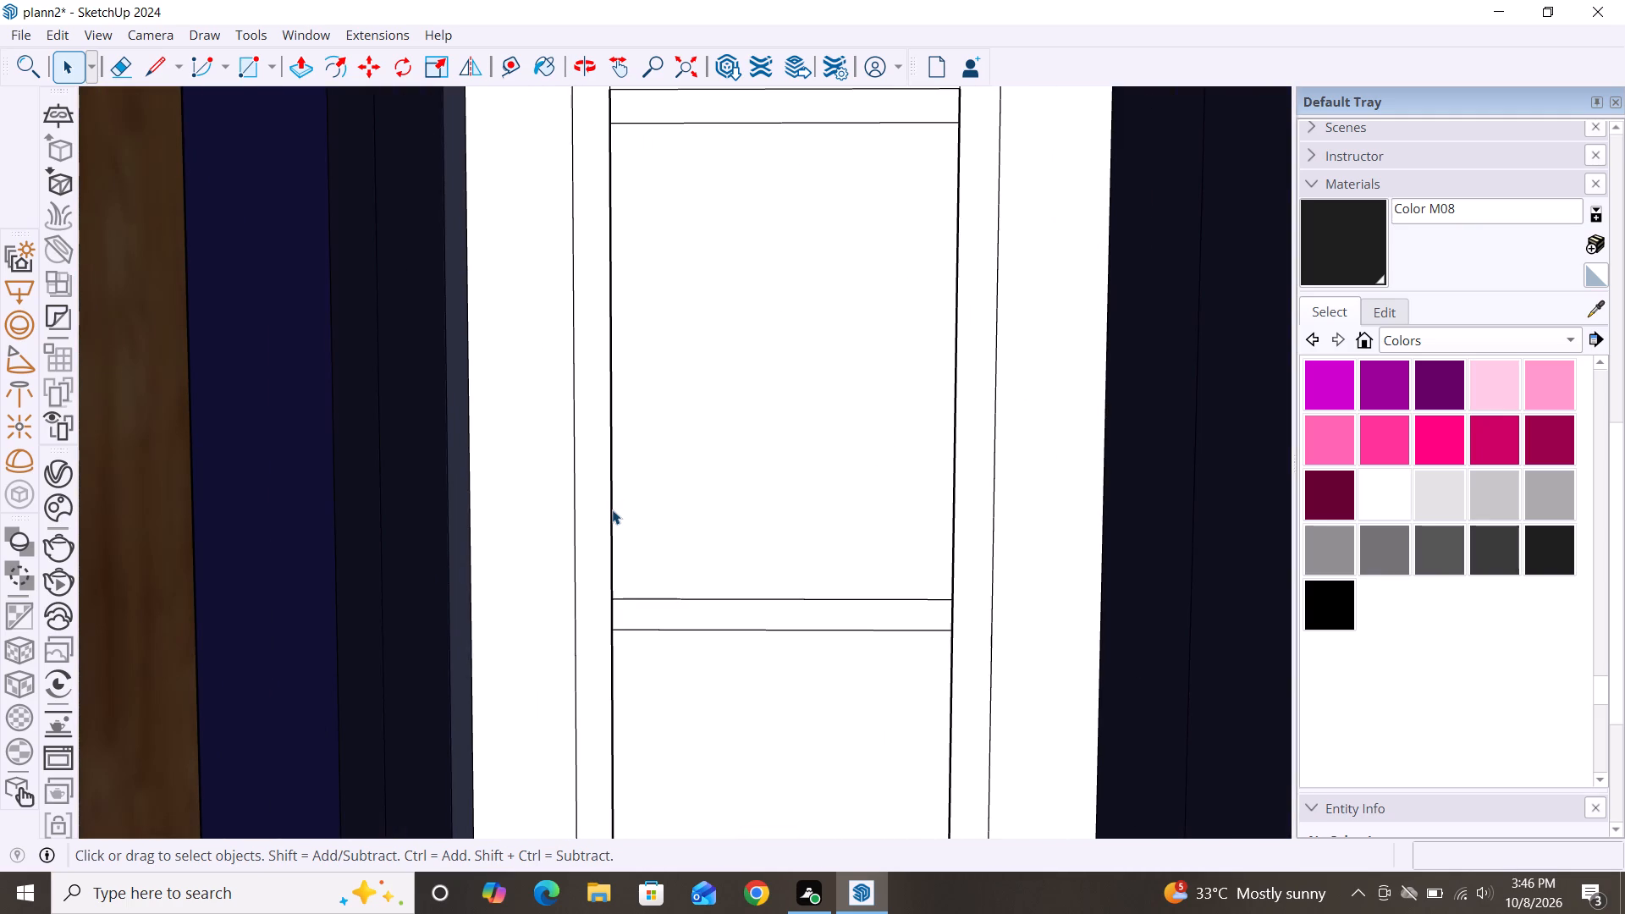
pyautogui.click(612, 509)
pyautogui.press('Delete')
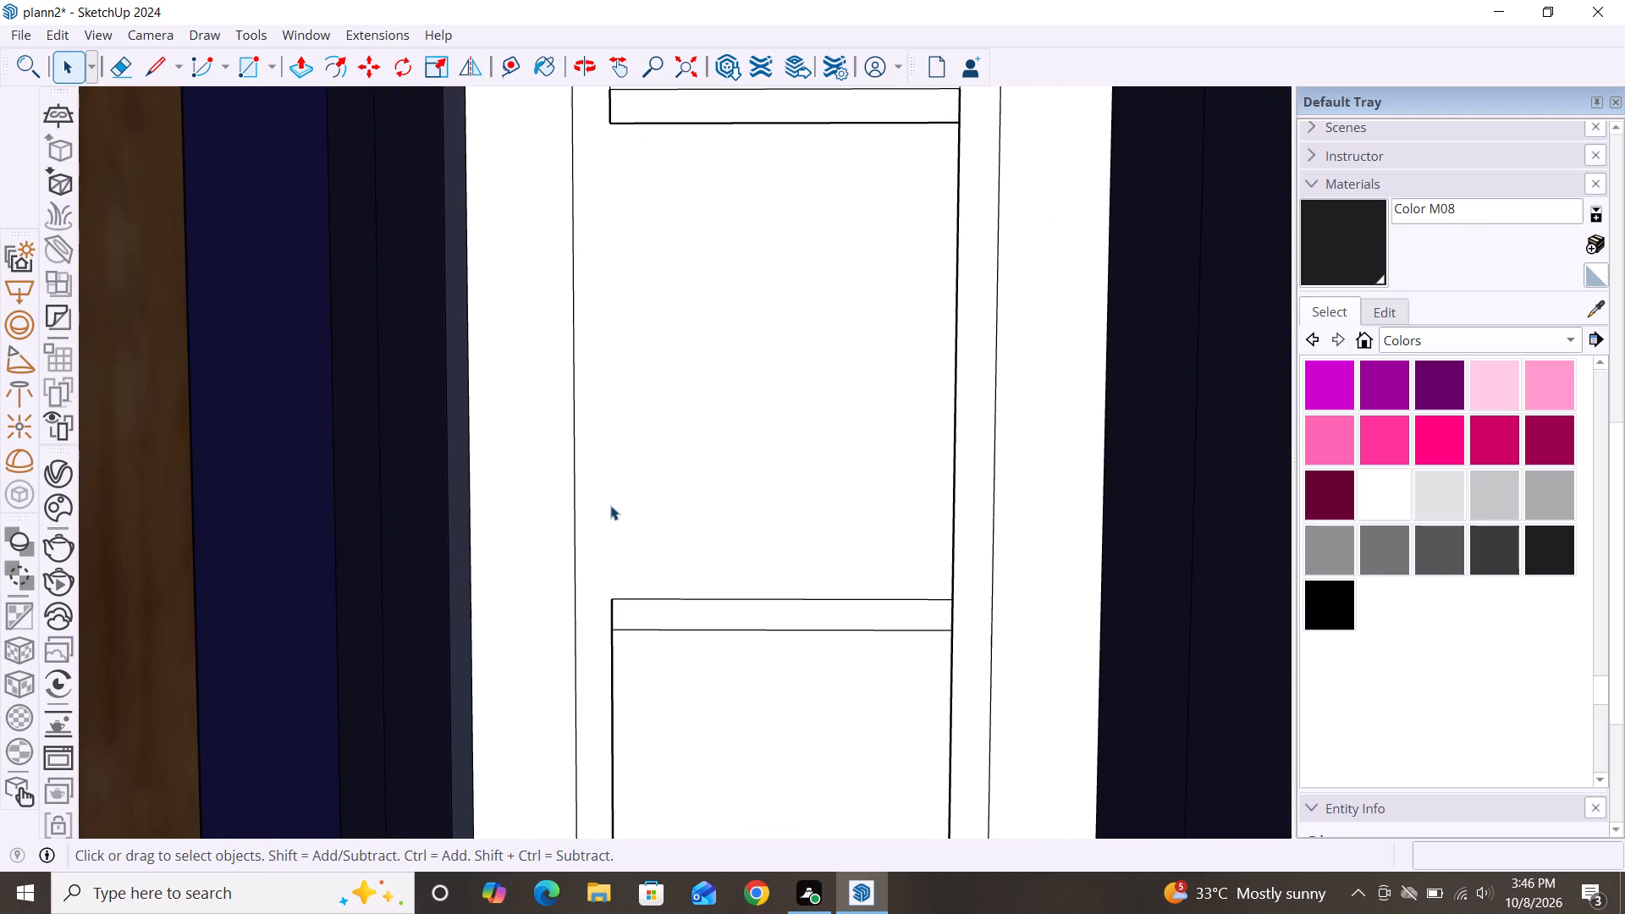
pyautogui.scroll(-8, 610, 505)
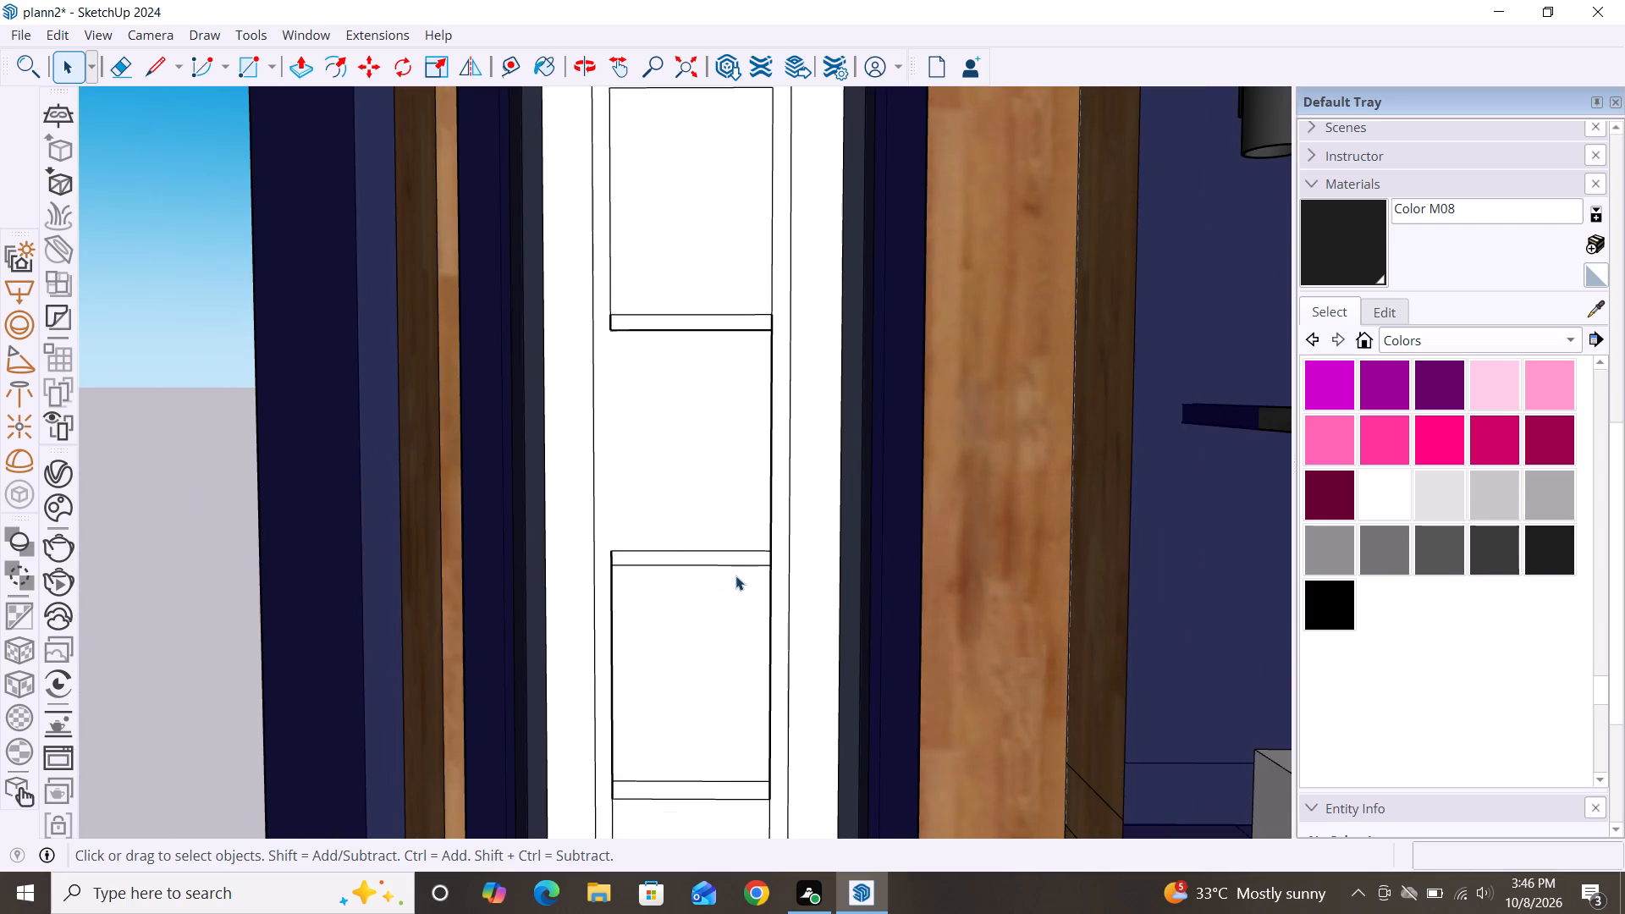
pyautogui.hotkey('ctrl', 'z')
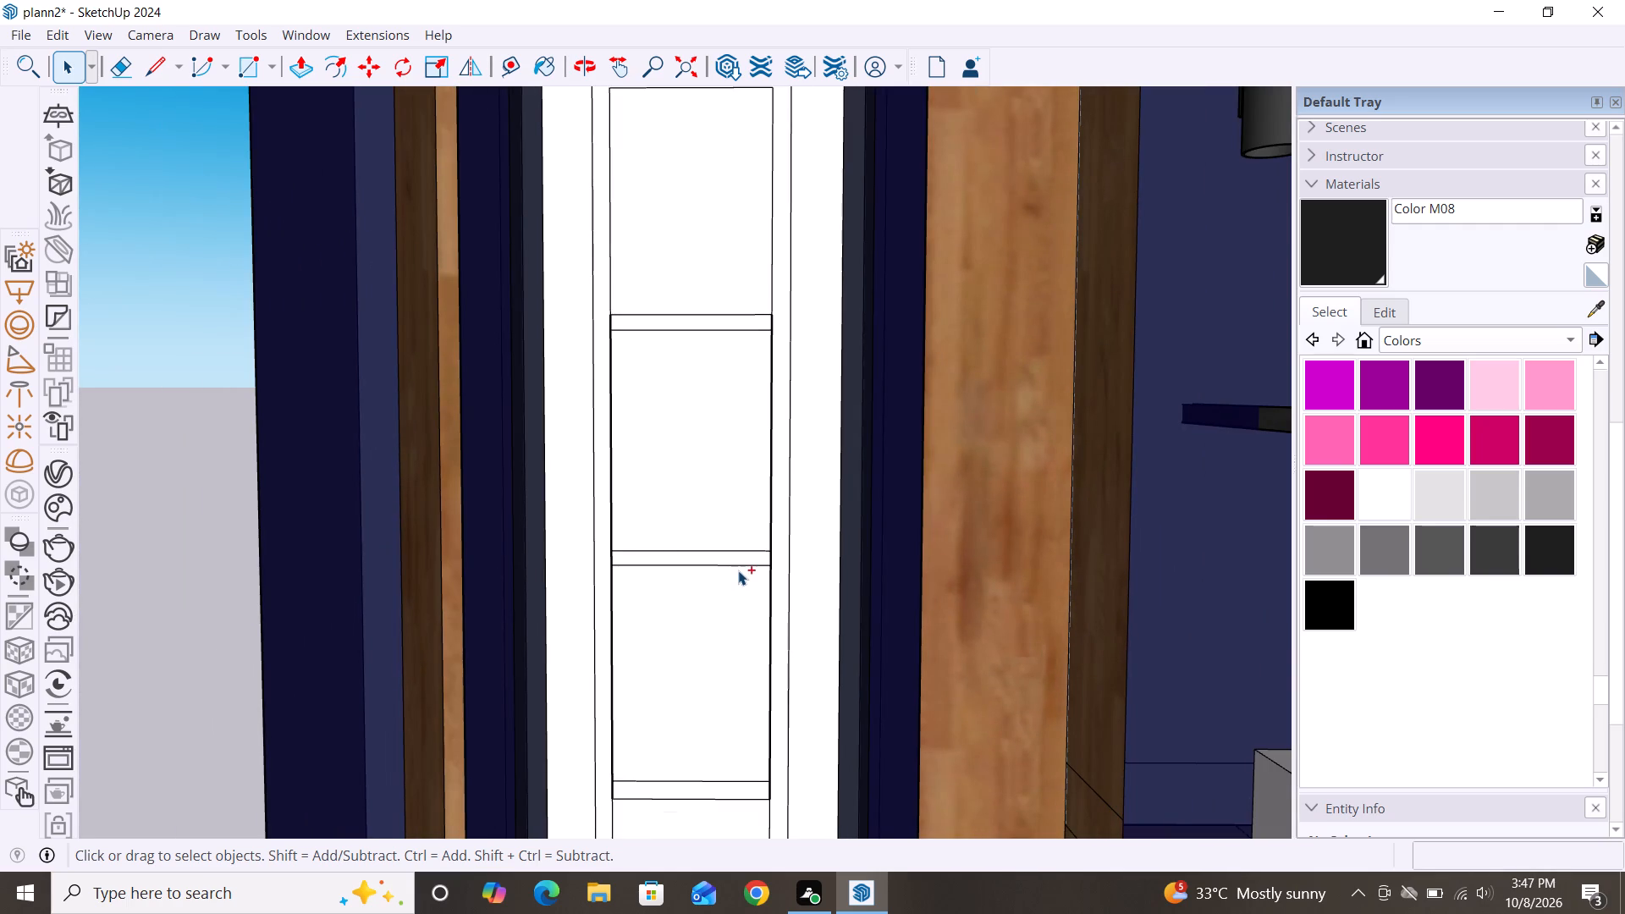
# Examine the tower window's frame, crossbars and panes to see which faces are merged and which are still separate.
pyautogui.scroll(-6, 635, 528)
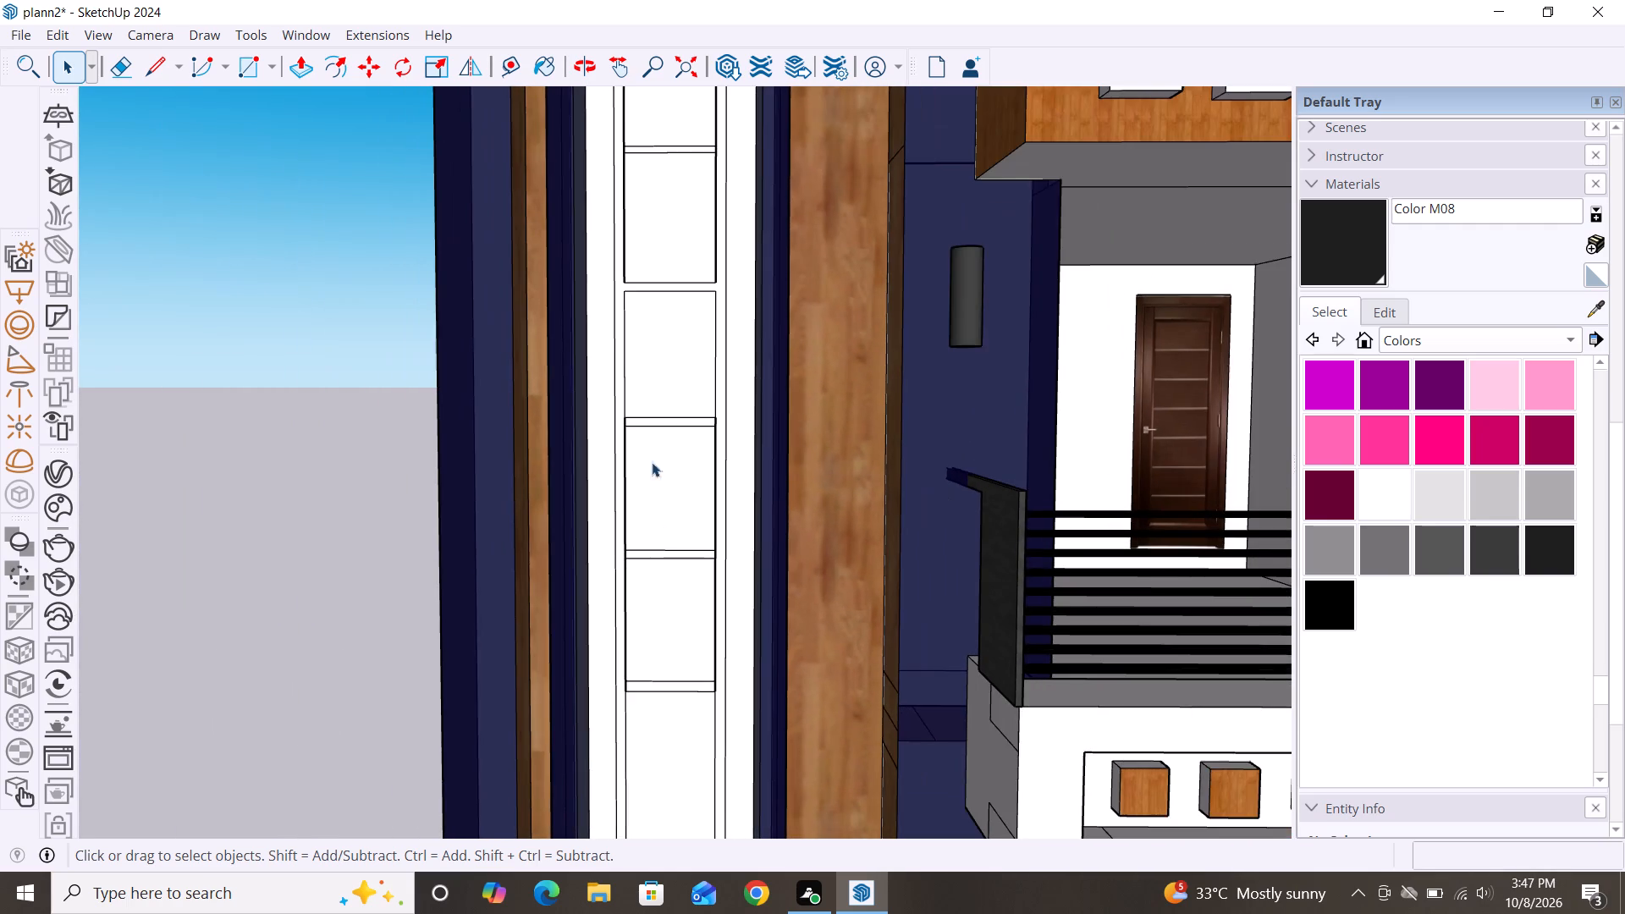
pyautogui.scroll(7, 646, 310)
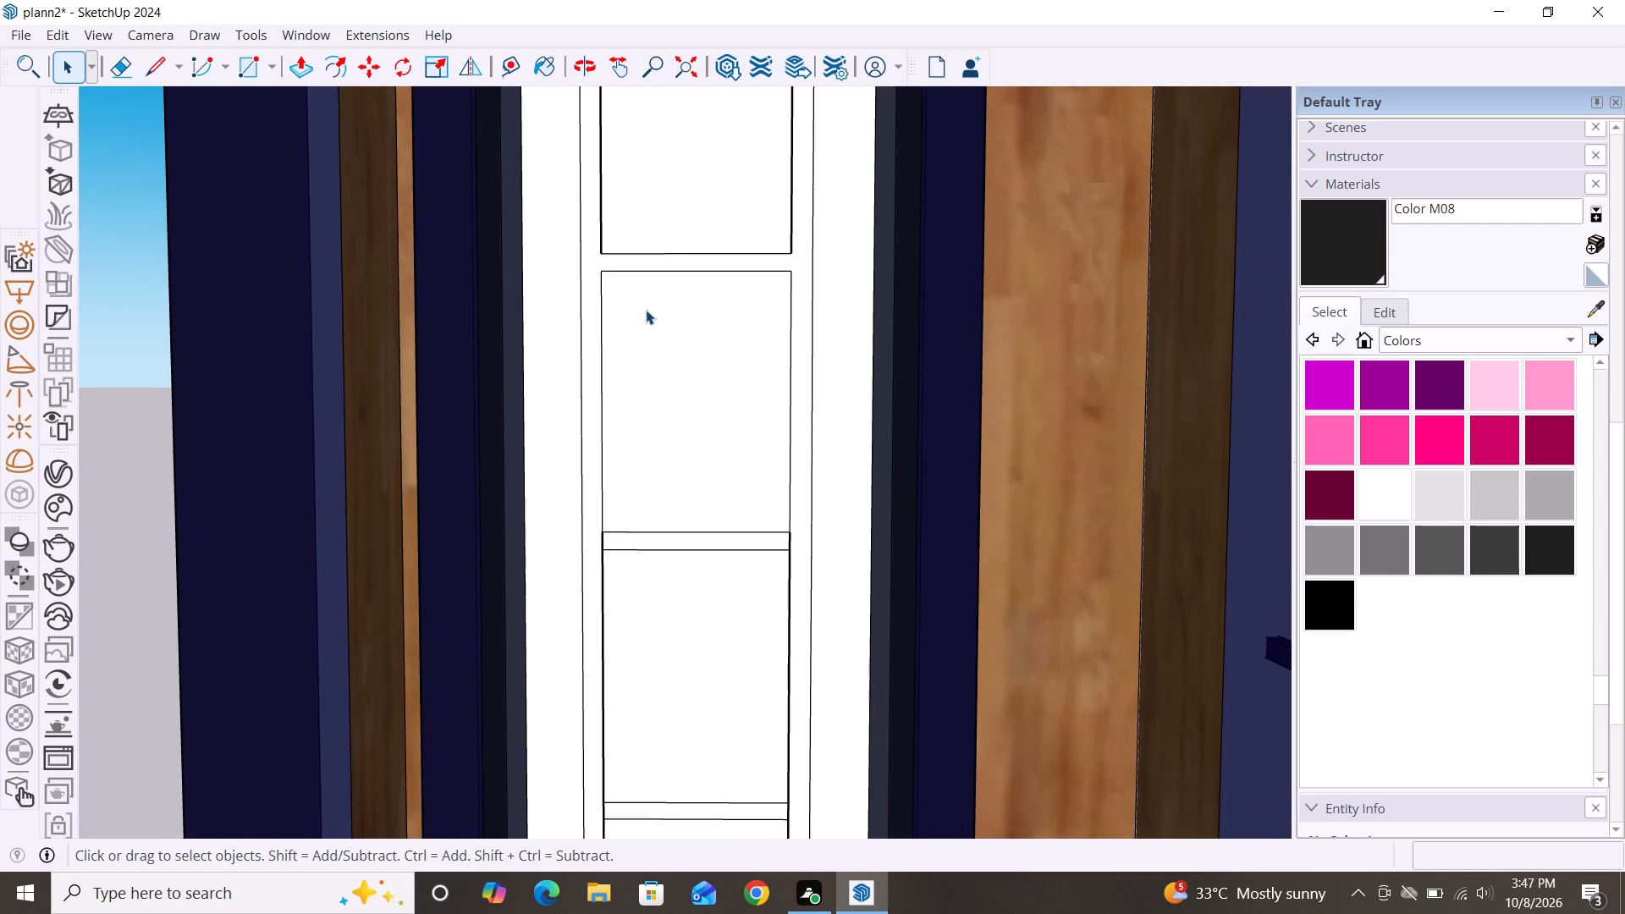
pyautogui.press('p')
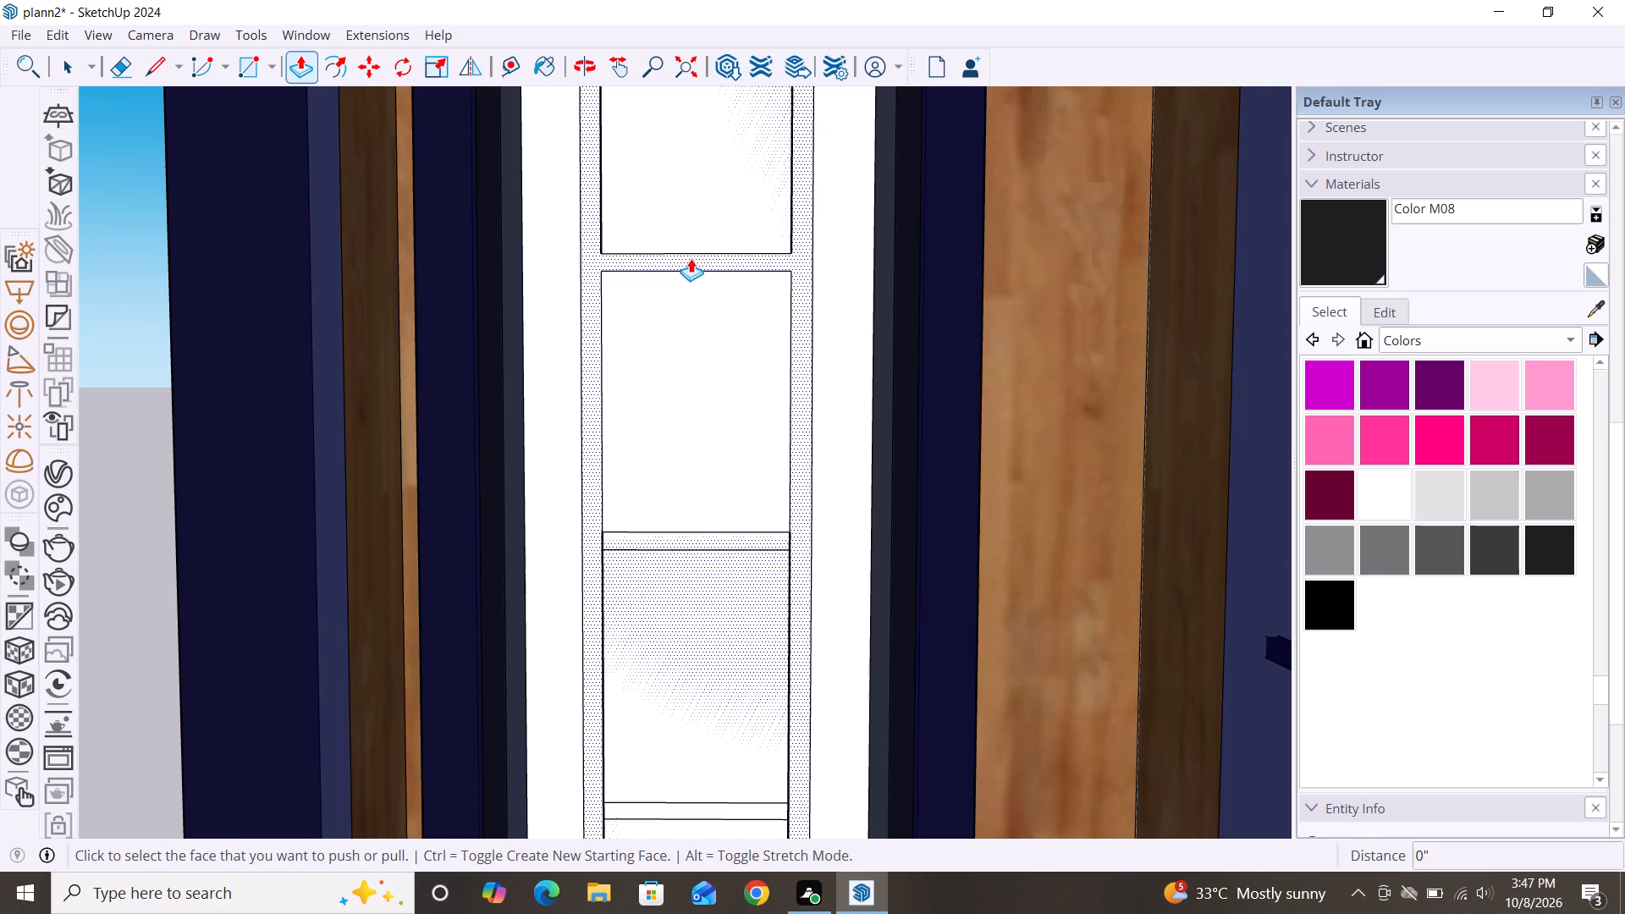
pyautogui.scroll(-6, 691, 258)
pyautogui.scroll(-2, 718, 365)
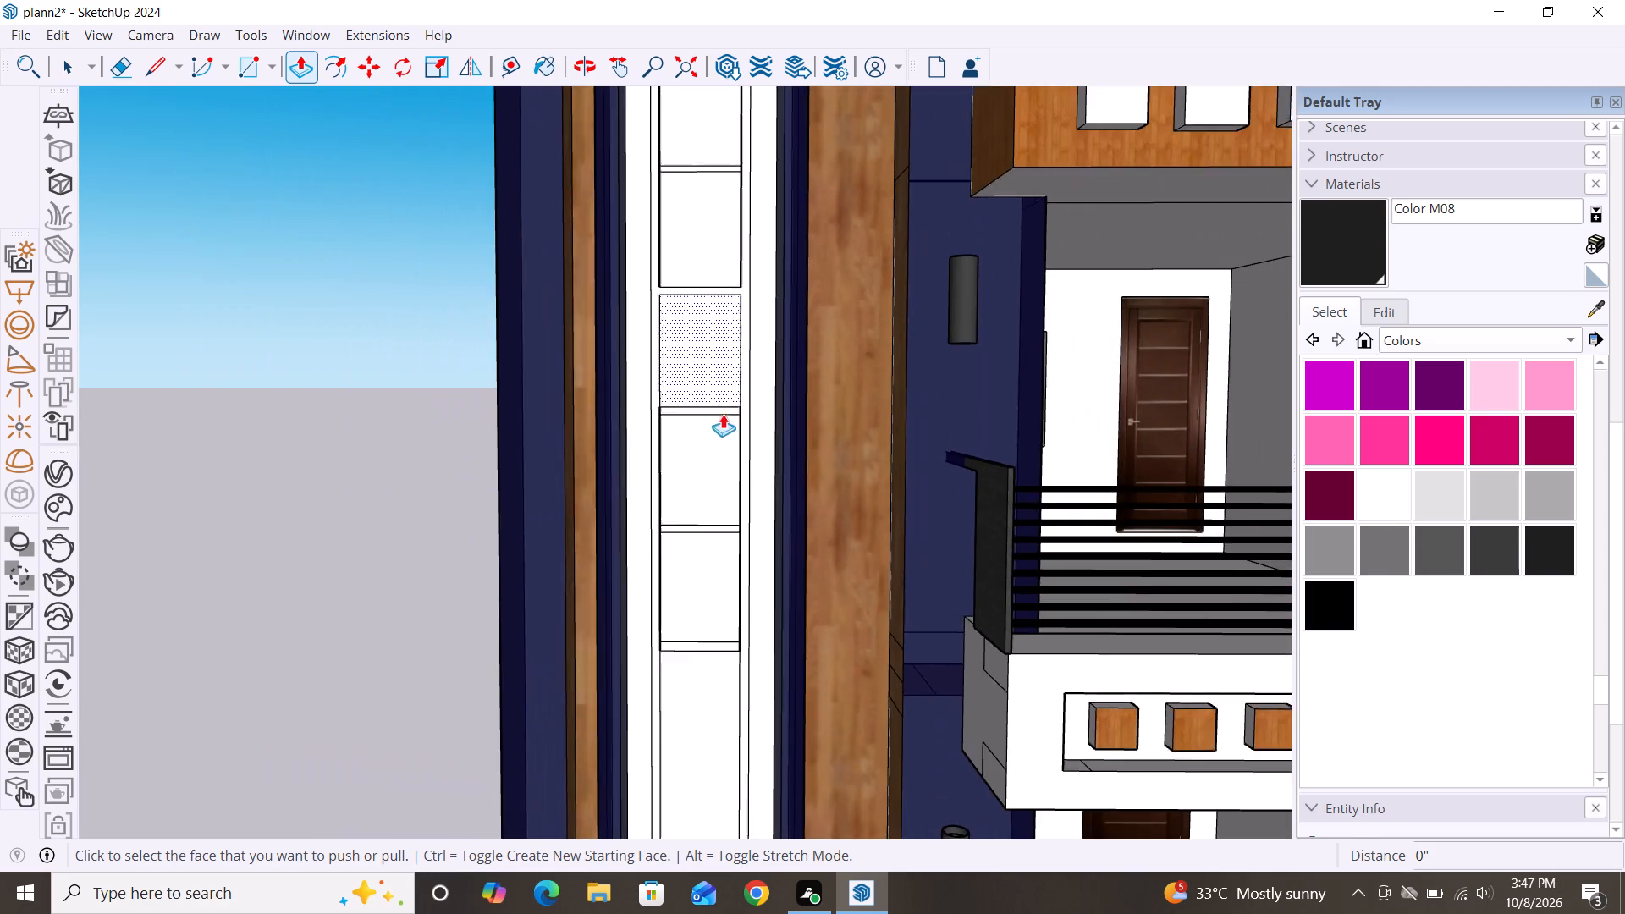
pyautogui.scroll(-8, 723, 414)
pyautogui.scroll(7, 705, 272)
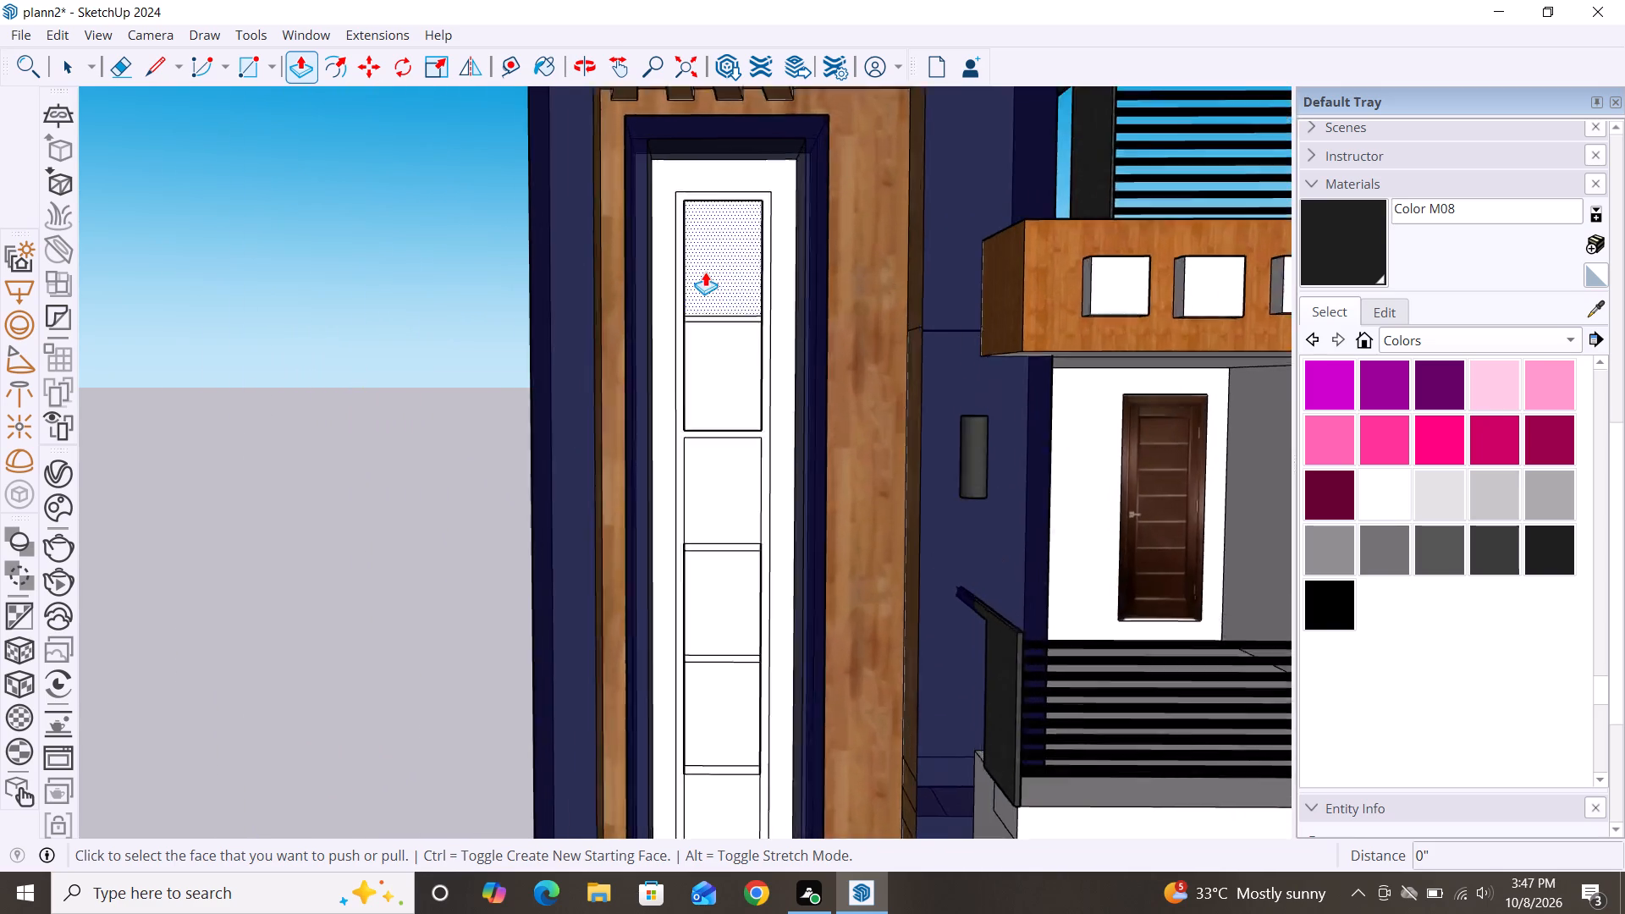
pyautogui.scroll(7, 705, 272)
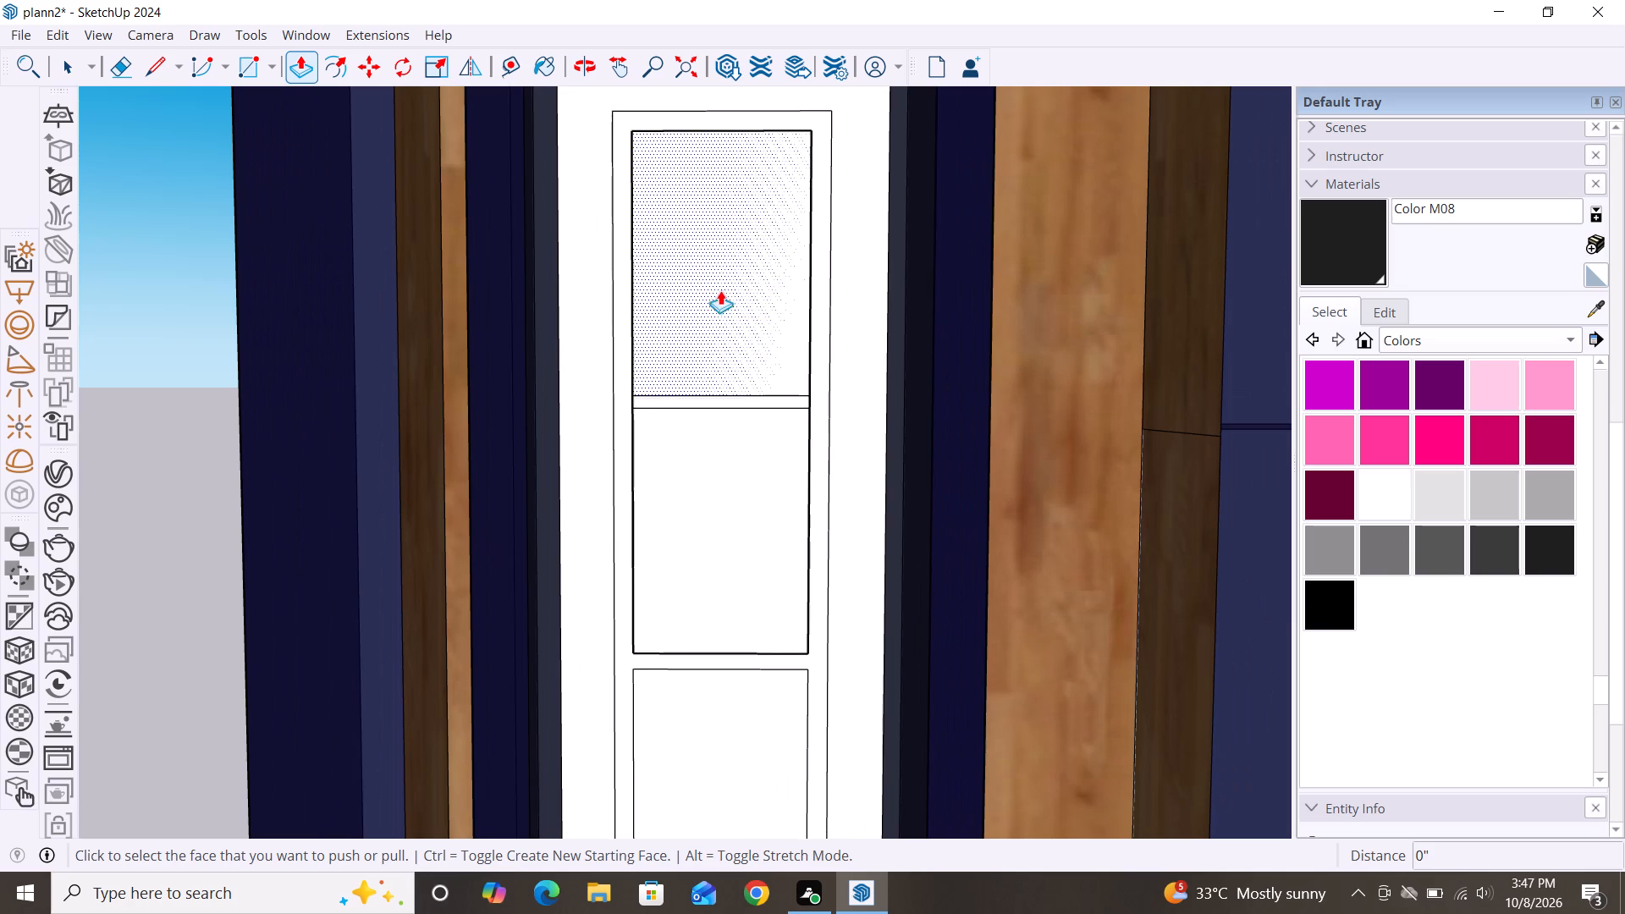
pyautogui.scroll(14, 833, 332)
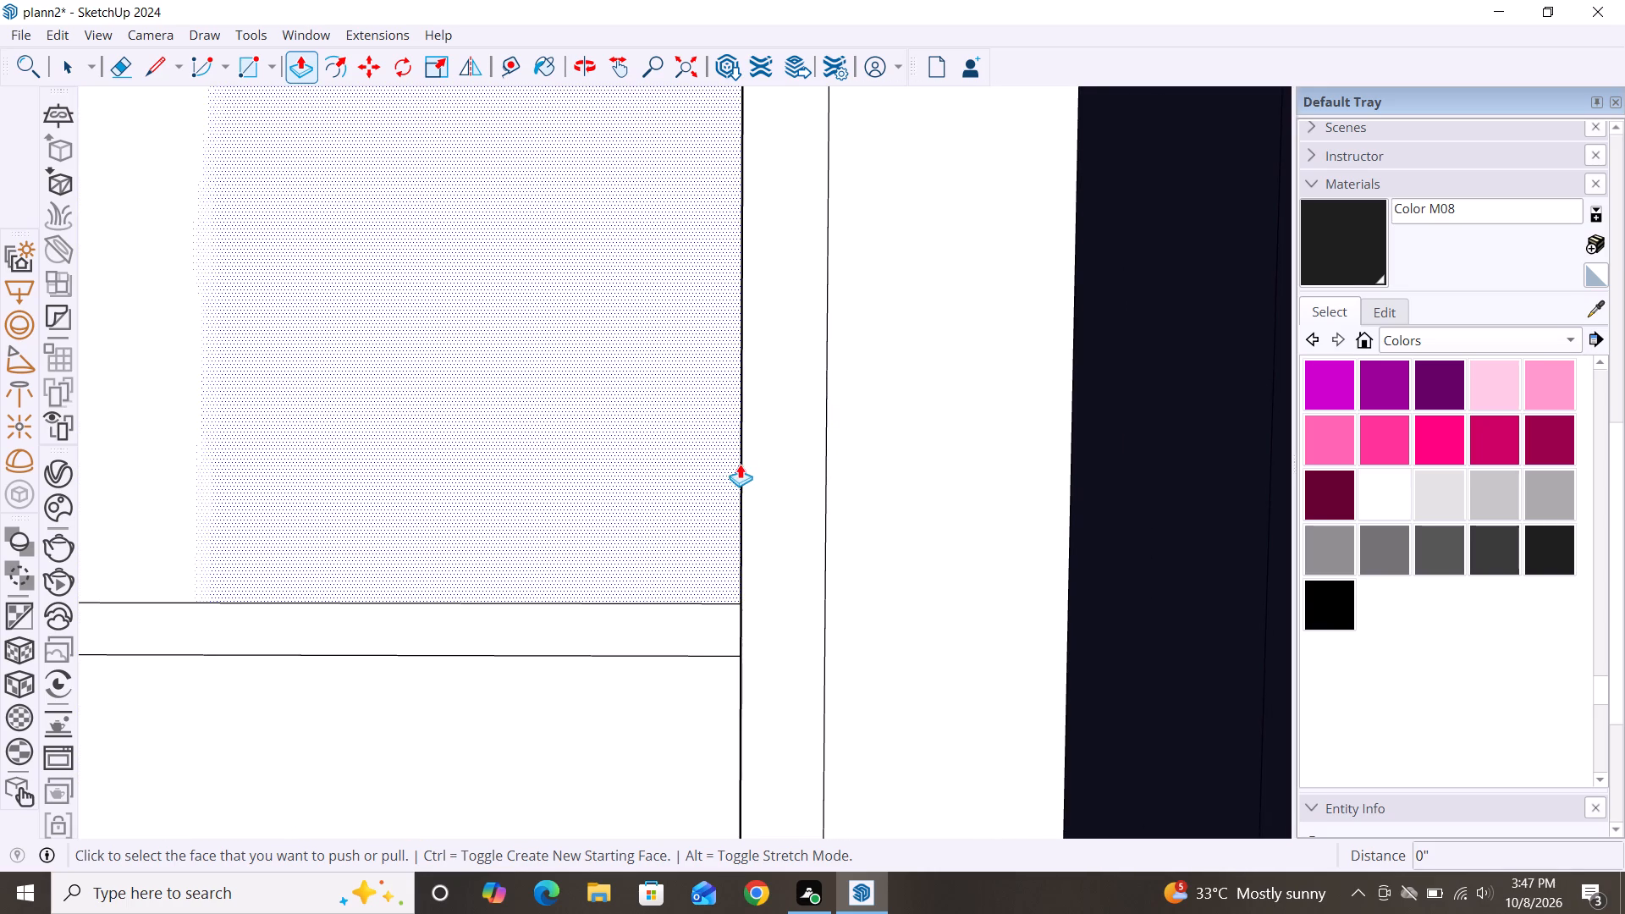
pyautogui.scroll(-3, 726, 408)
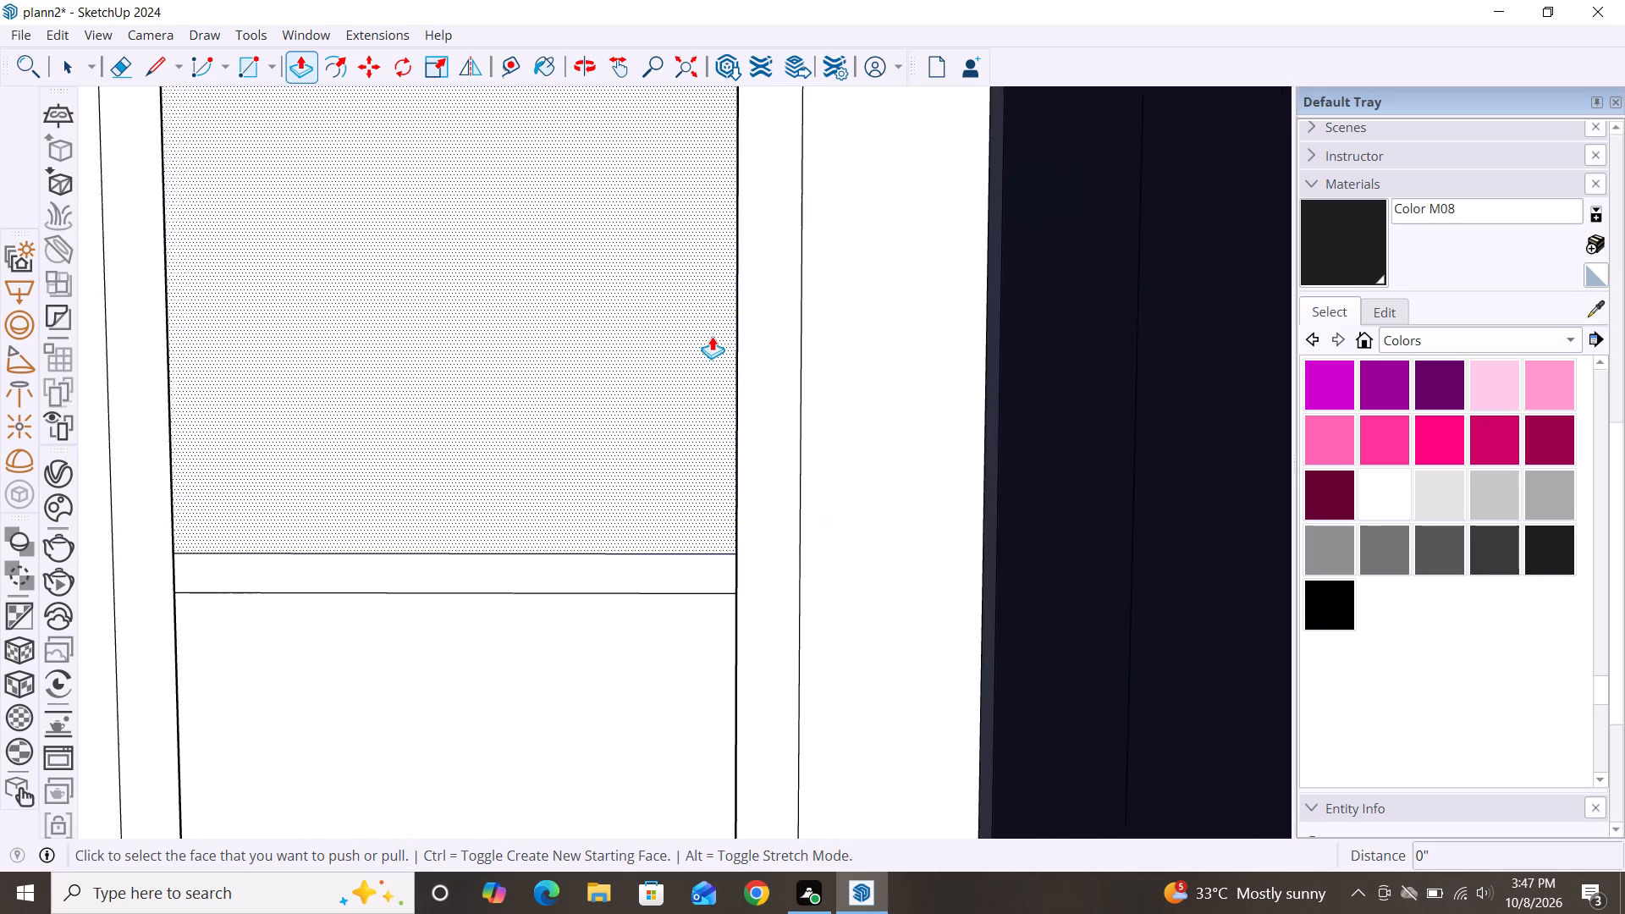
pyautogui.scroll(-20, 712, 336)
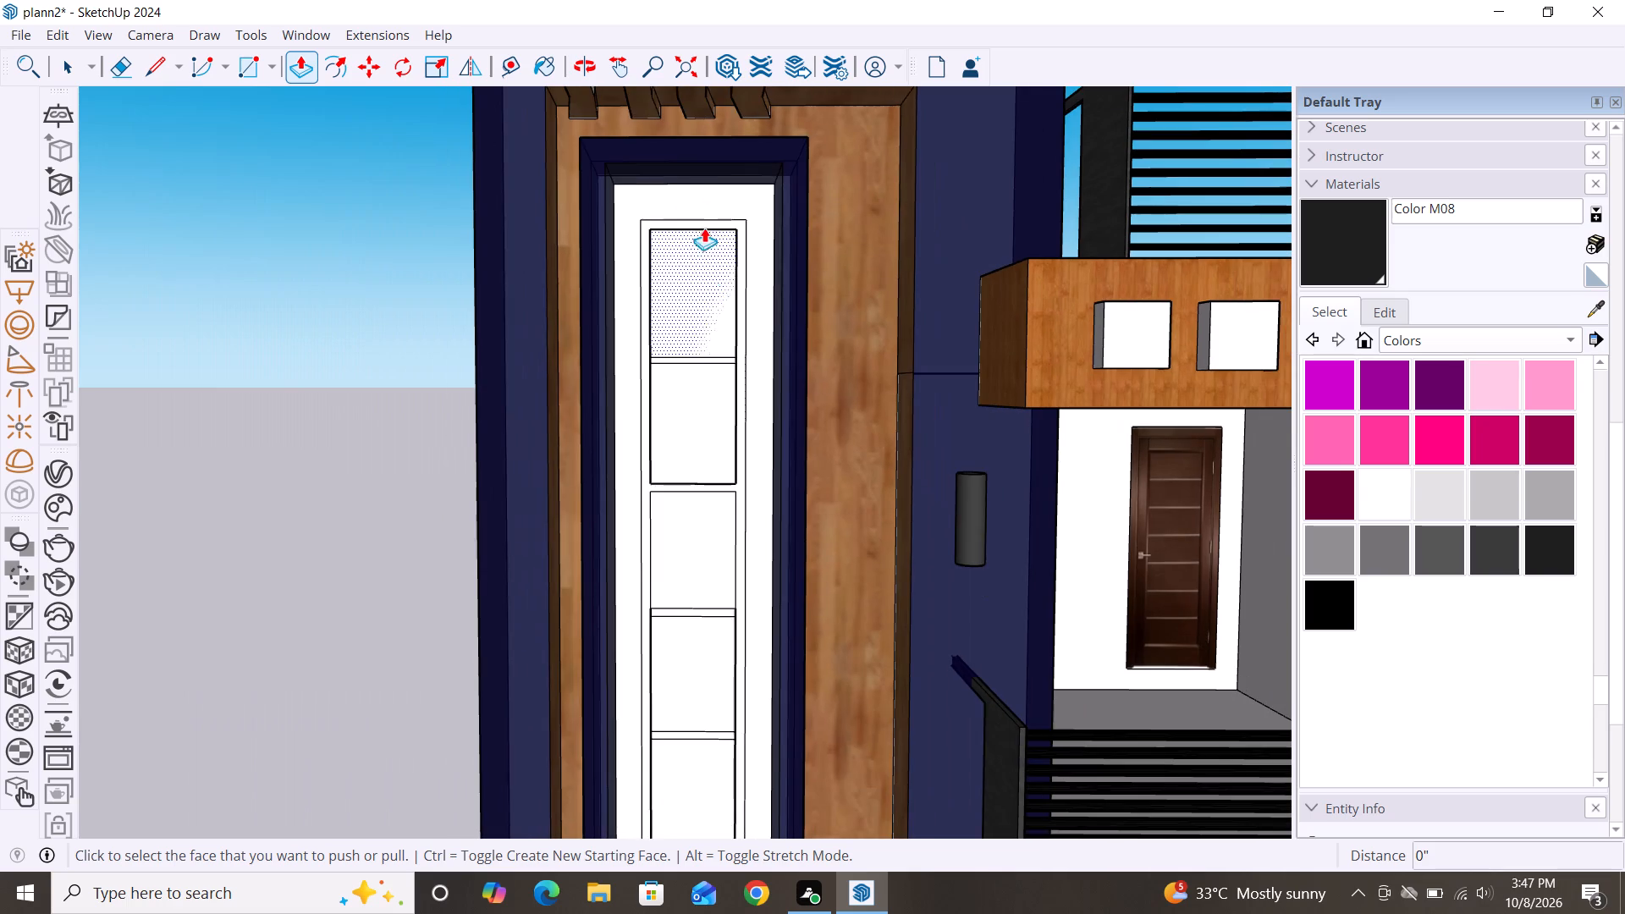
pyautogui.press('Escape')
pyautogui.press('space')
pyautogui.click(284, 357)
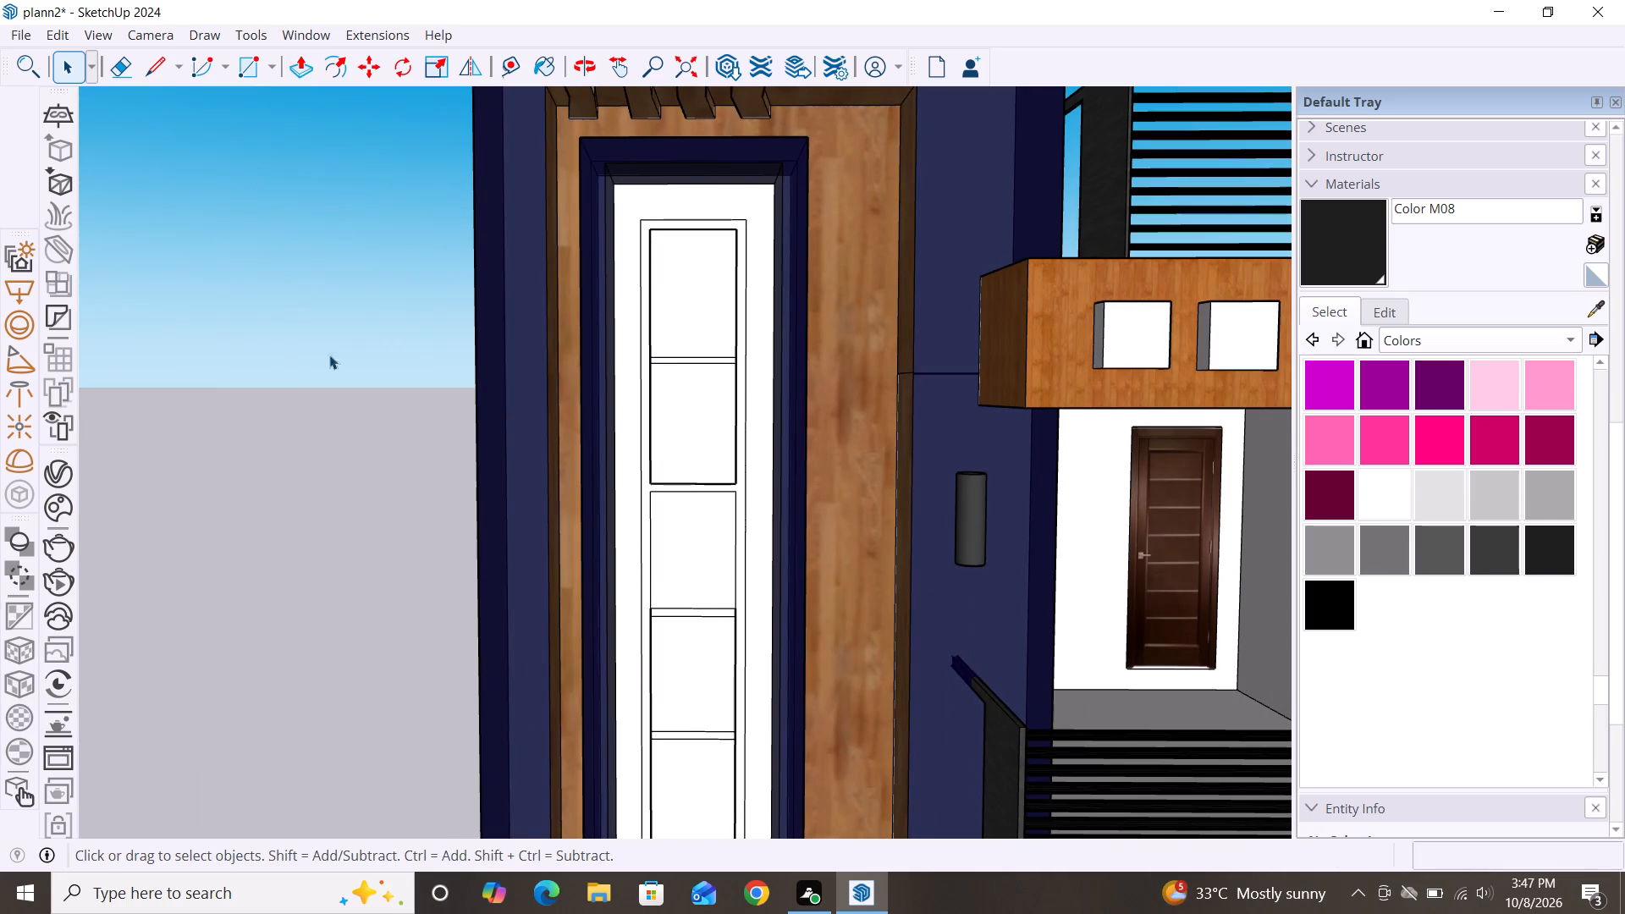
pyautogui.scroll(-6, 711, 299)
pyautogui.scroll(3, 696, 489)
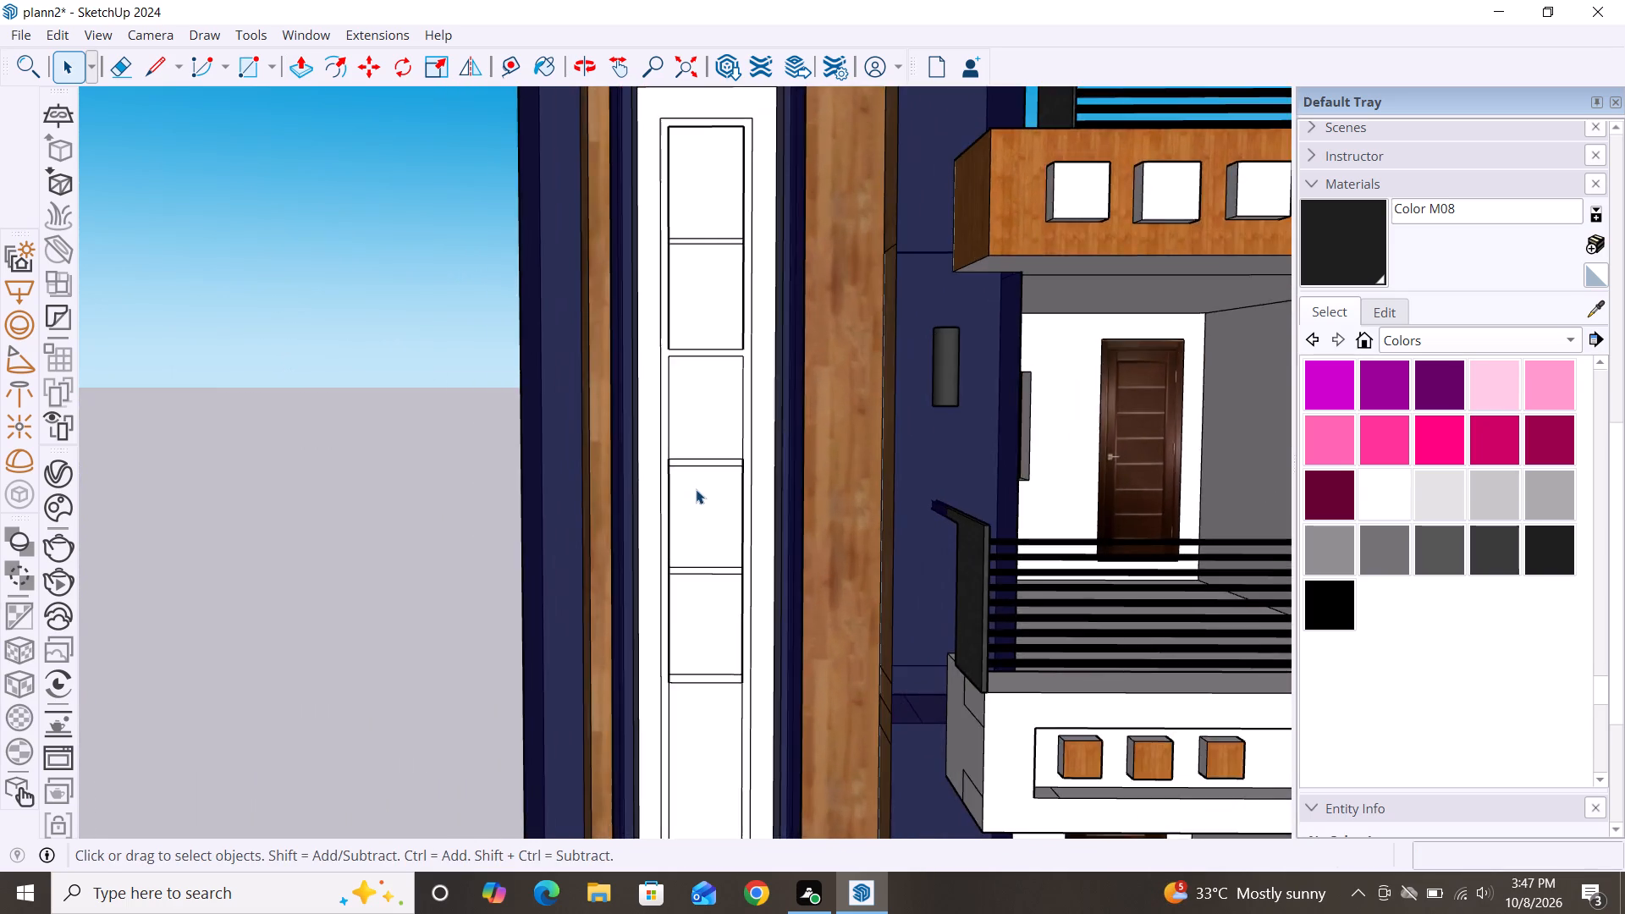
pyautogui.scroll(7, 696, 489)
pyautogui.scroll(-4, 703, 261)
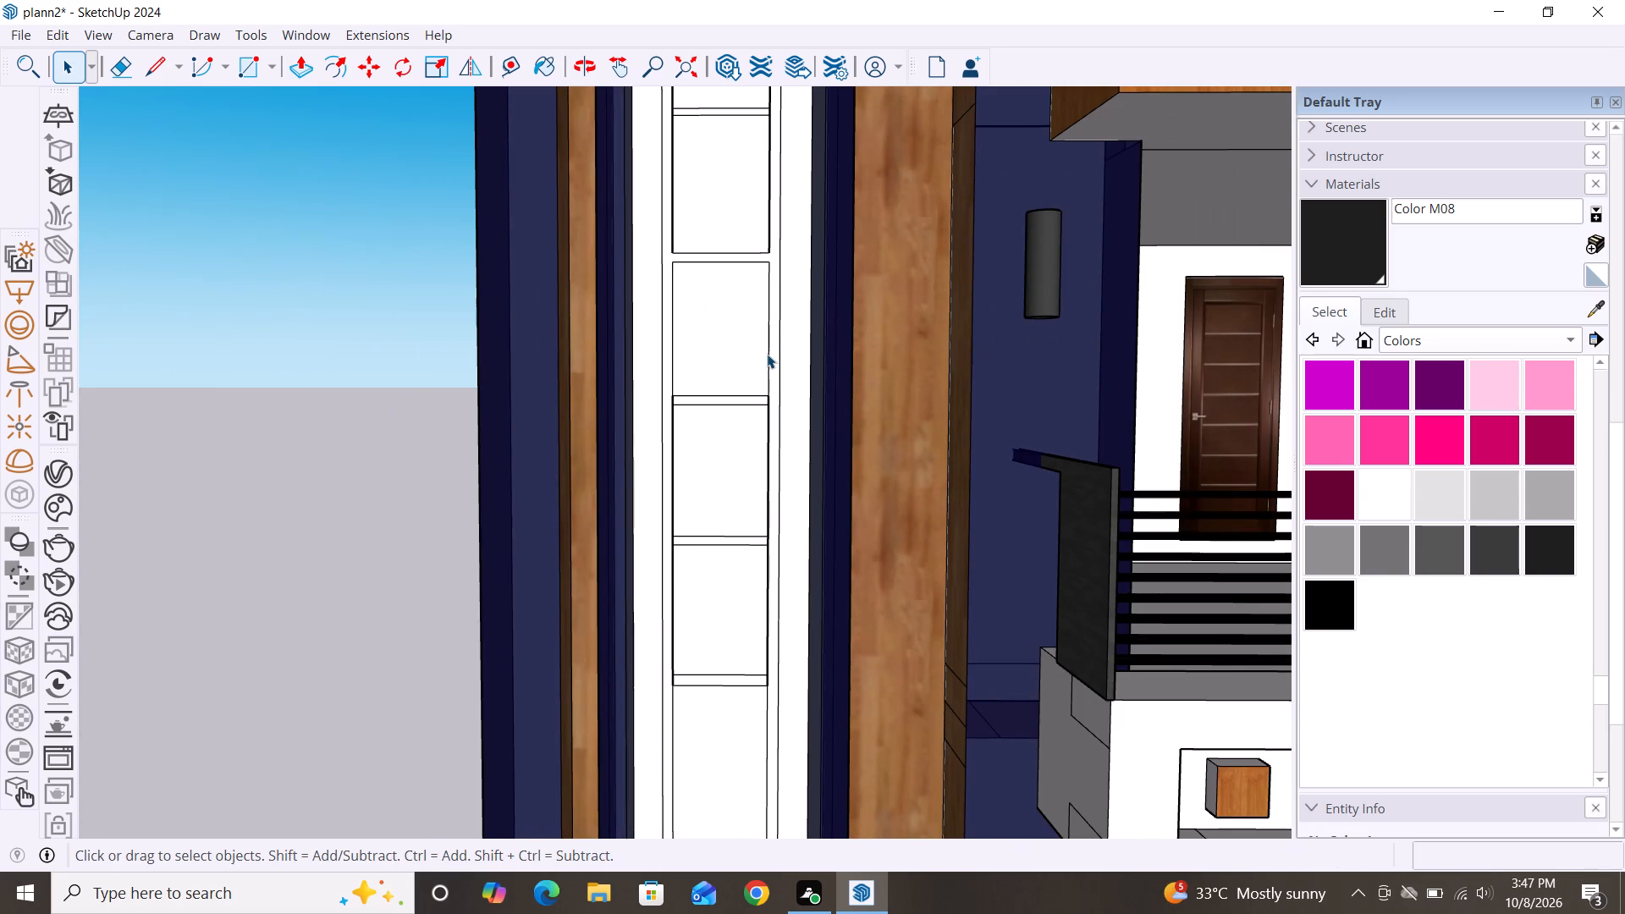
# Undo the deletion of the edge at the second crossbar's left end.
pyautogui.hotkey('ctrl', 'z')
# Delete the lower edge of the topmost crossbar in the tower's tall window.
pyautogui.scroll(-2, 701, 461)
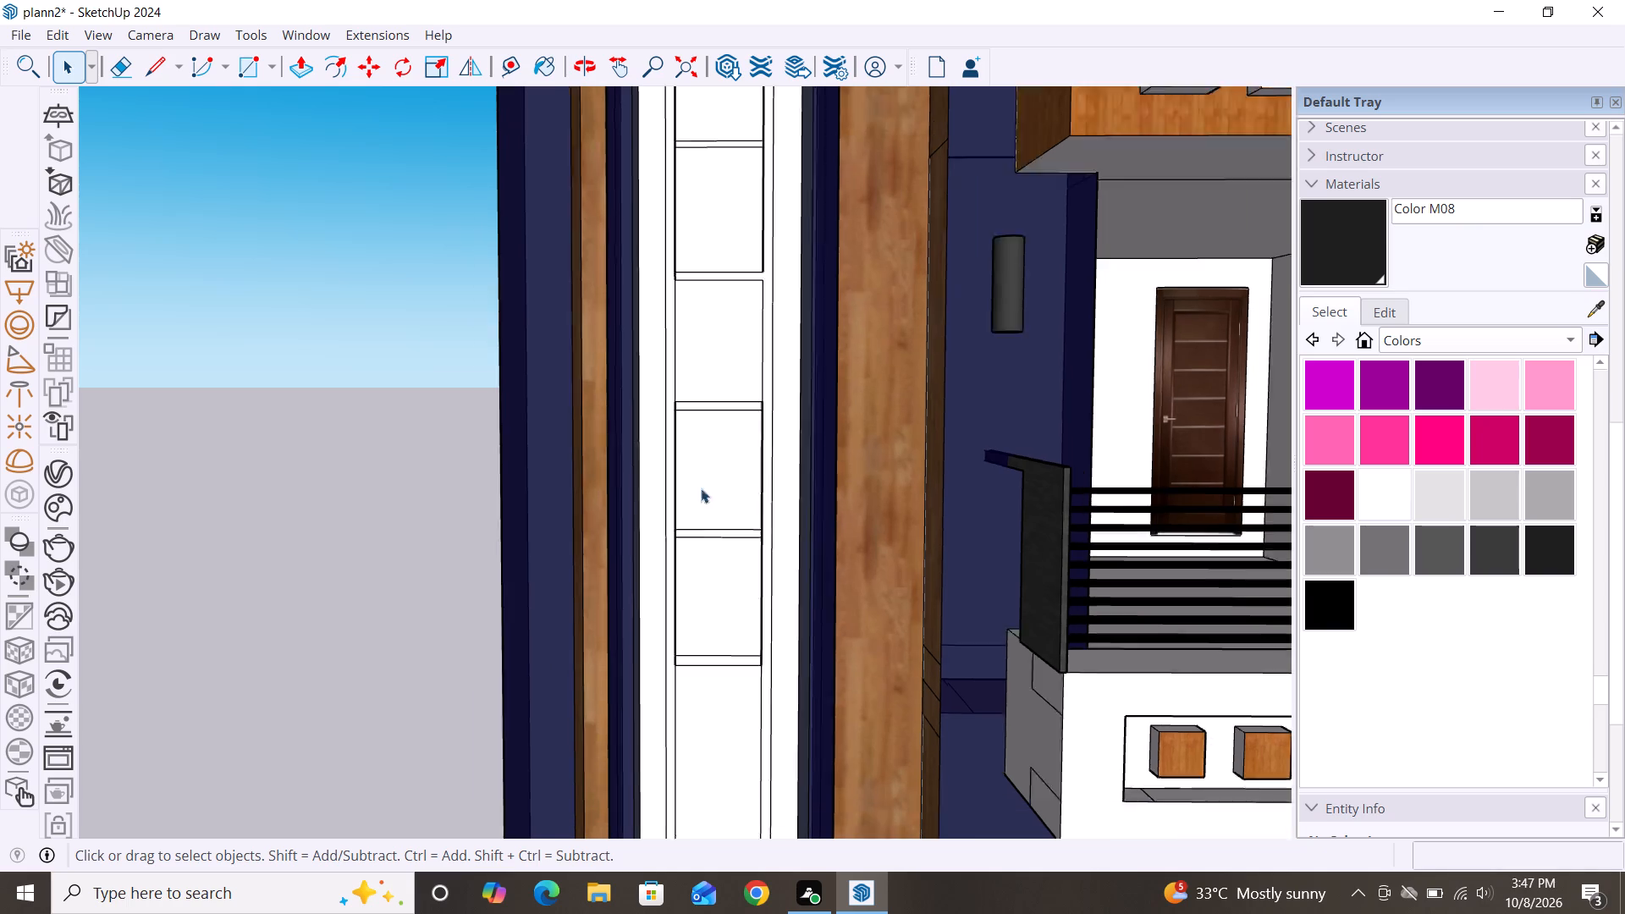
pyautogui.scroll(-6, 701, 488)
pyautogui.scroll(9, 708, 385)
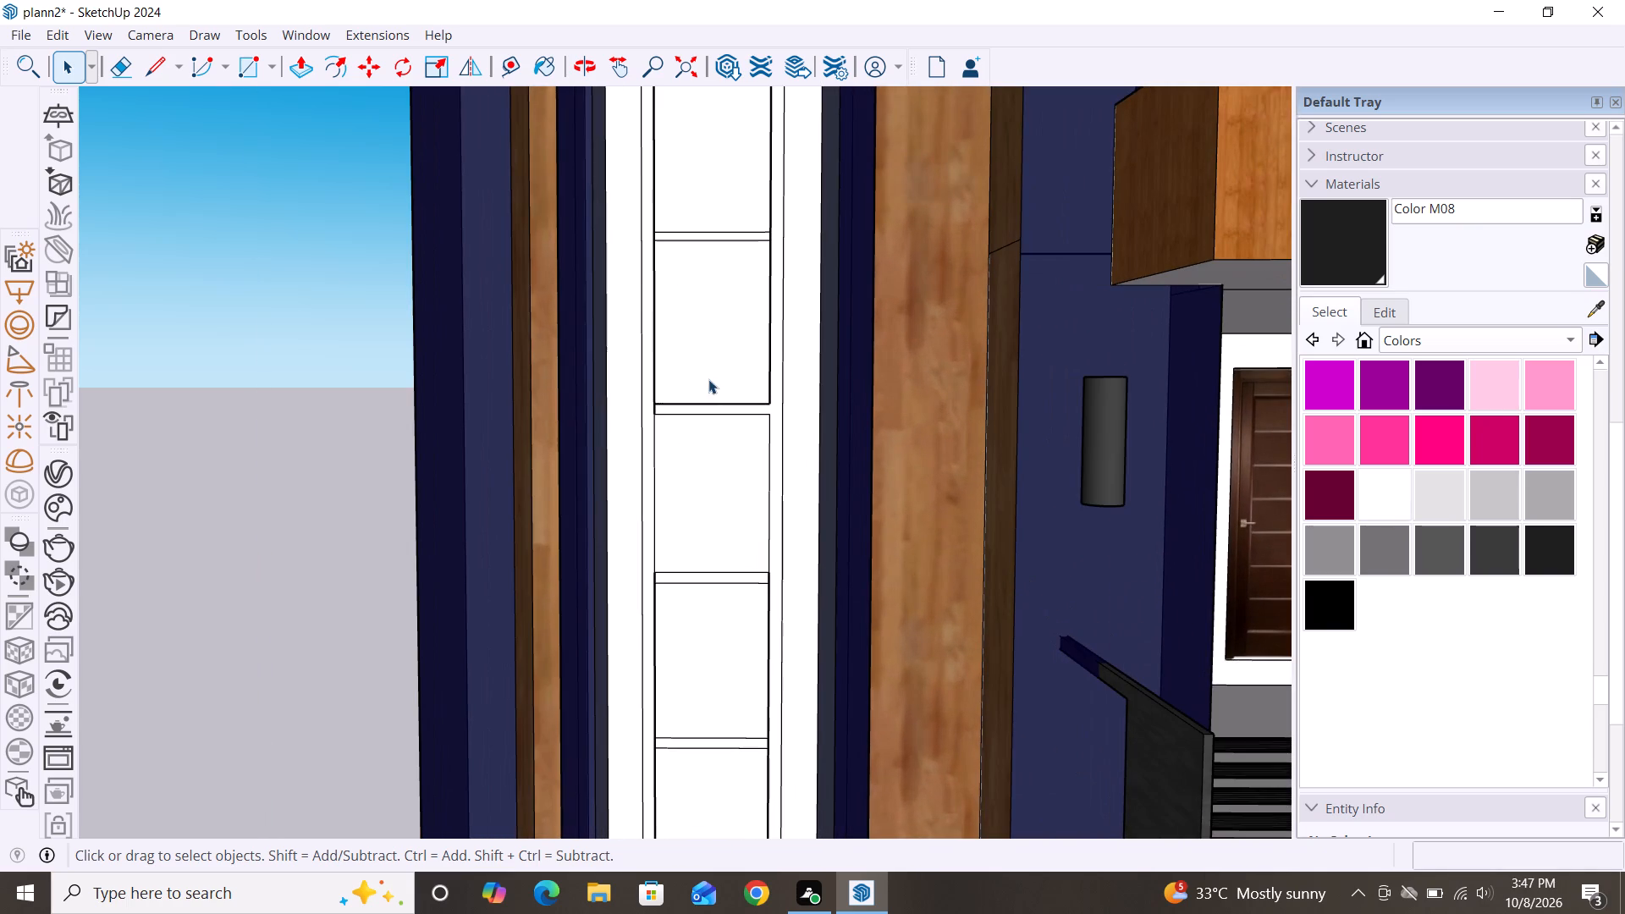
pyautogui.scroll(-4, 730, 372)
pyautogui.scroll(4, 689, 150)
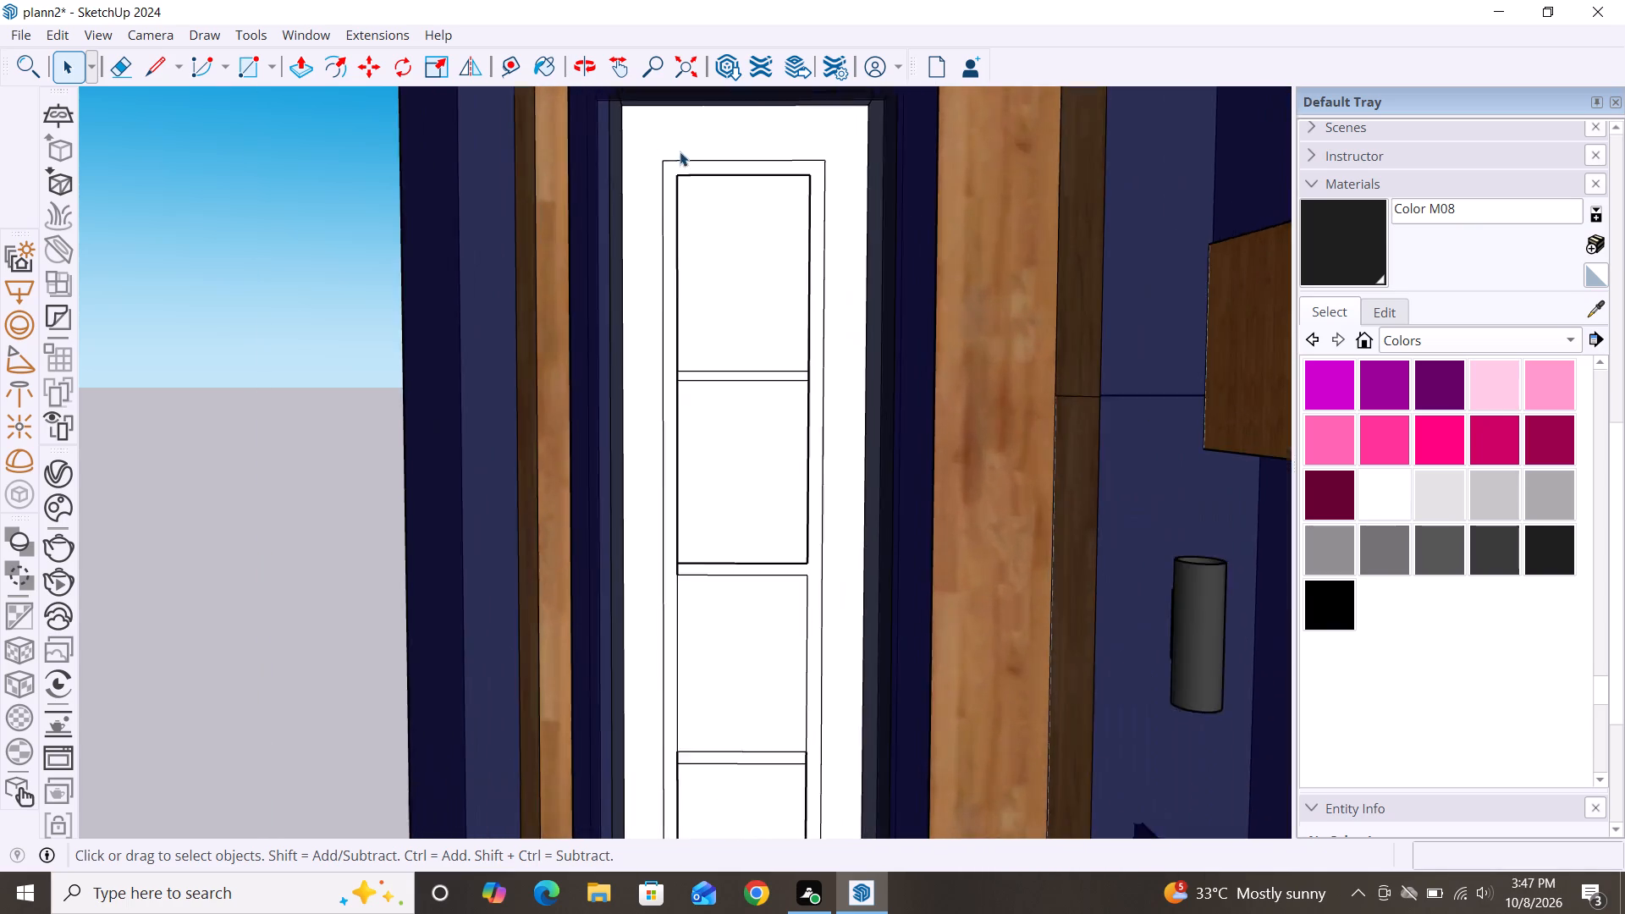
pyautogui.scroll(6, 680, 151)
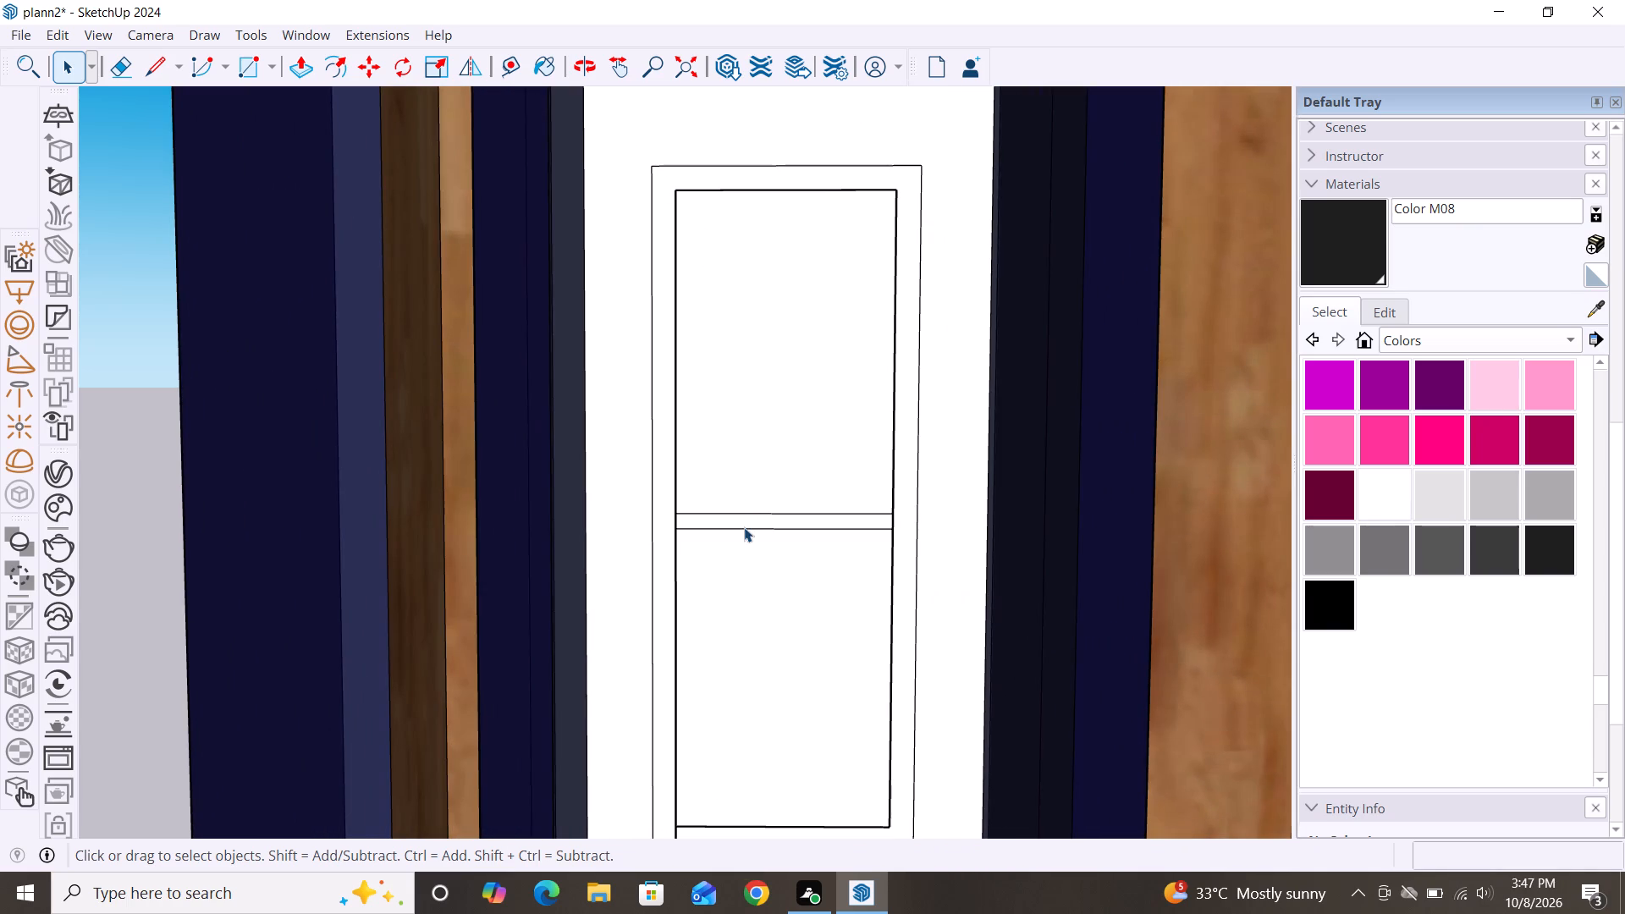
pyautogui.click(744, 527)
pyautogui.press('Delete')
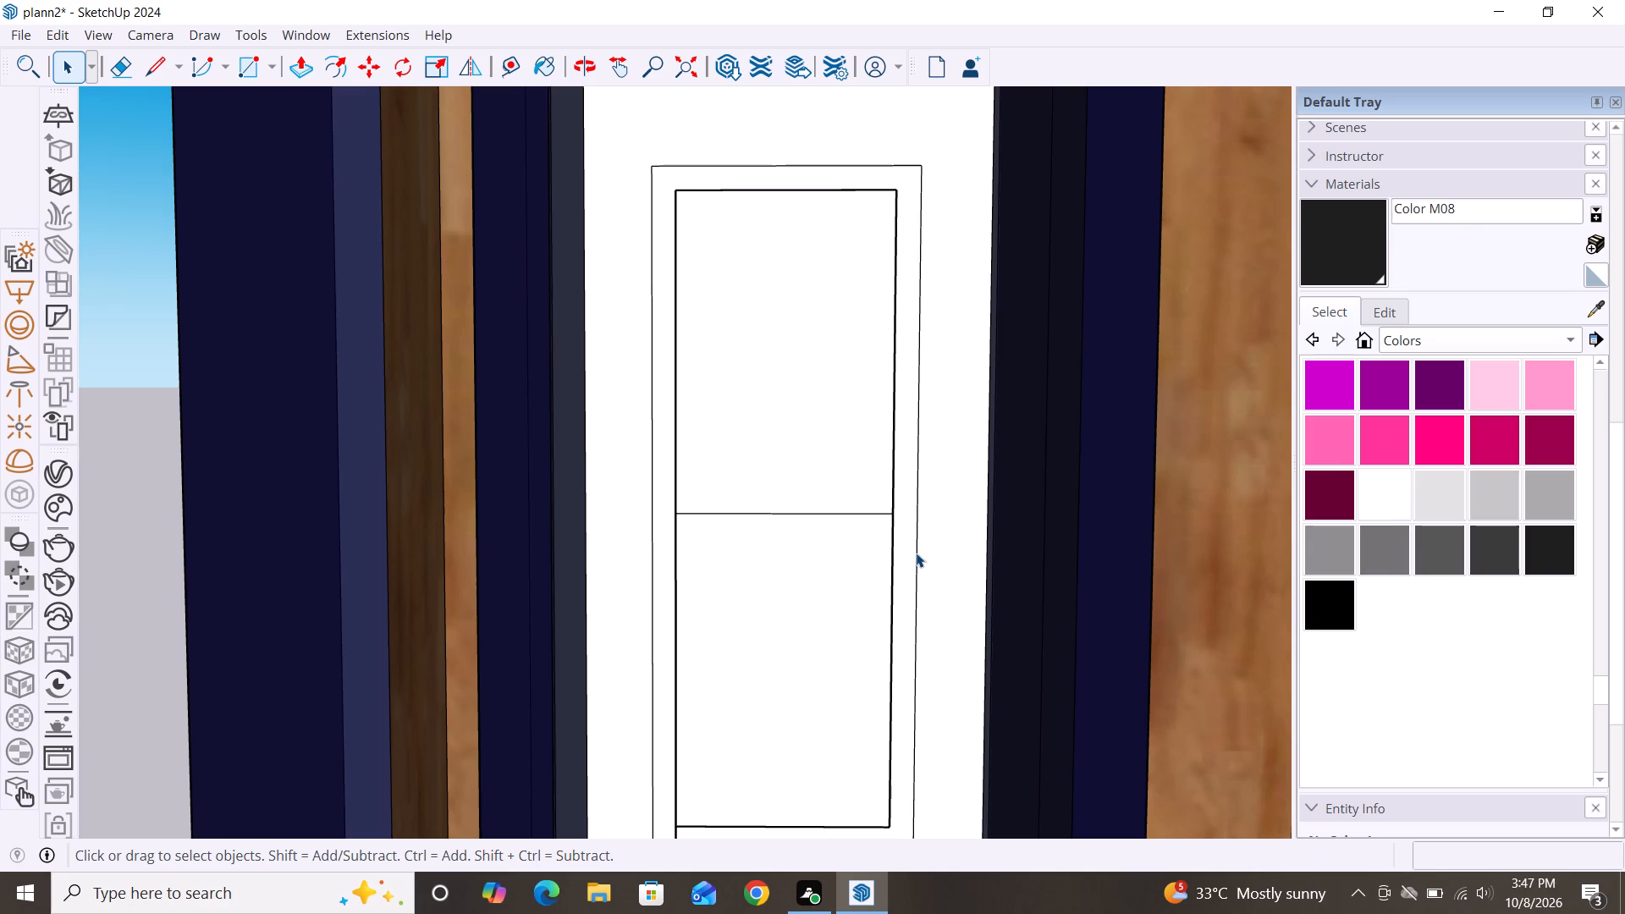
# Delete the frame's right outer edge beside the two topmost panes of the tower window.
pyautogui.click(916, 553)
pyautogui.press('Delete')
pyautogui.scroll(-3, 877, 410)
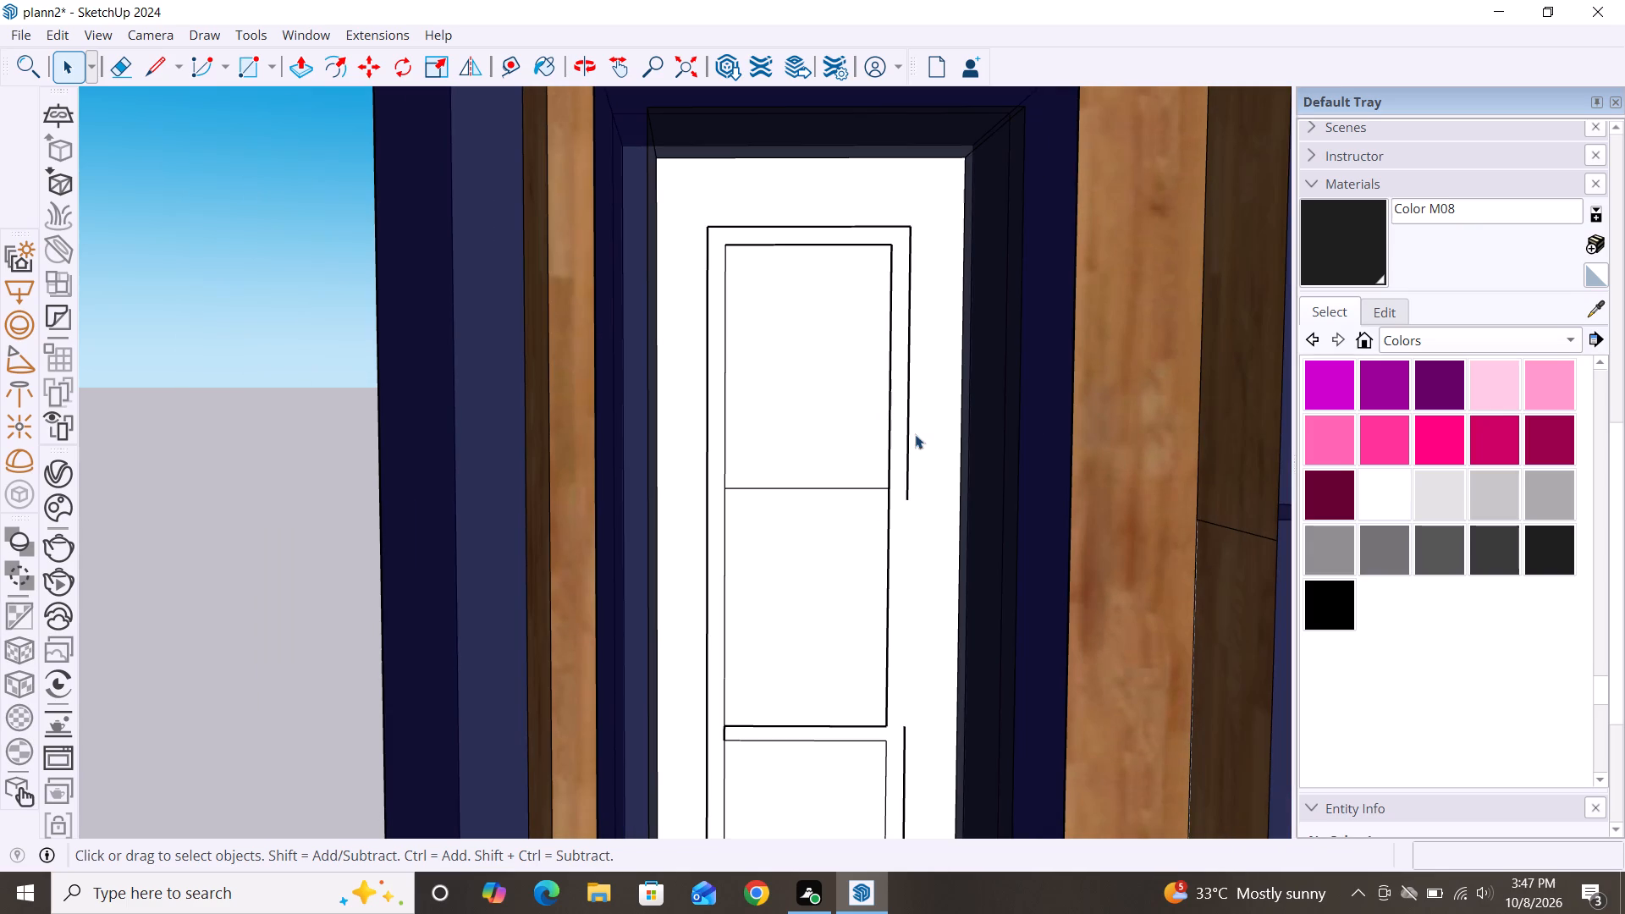
pyautogui.click(909, 453)
pyautogui.press('Delete')
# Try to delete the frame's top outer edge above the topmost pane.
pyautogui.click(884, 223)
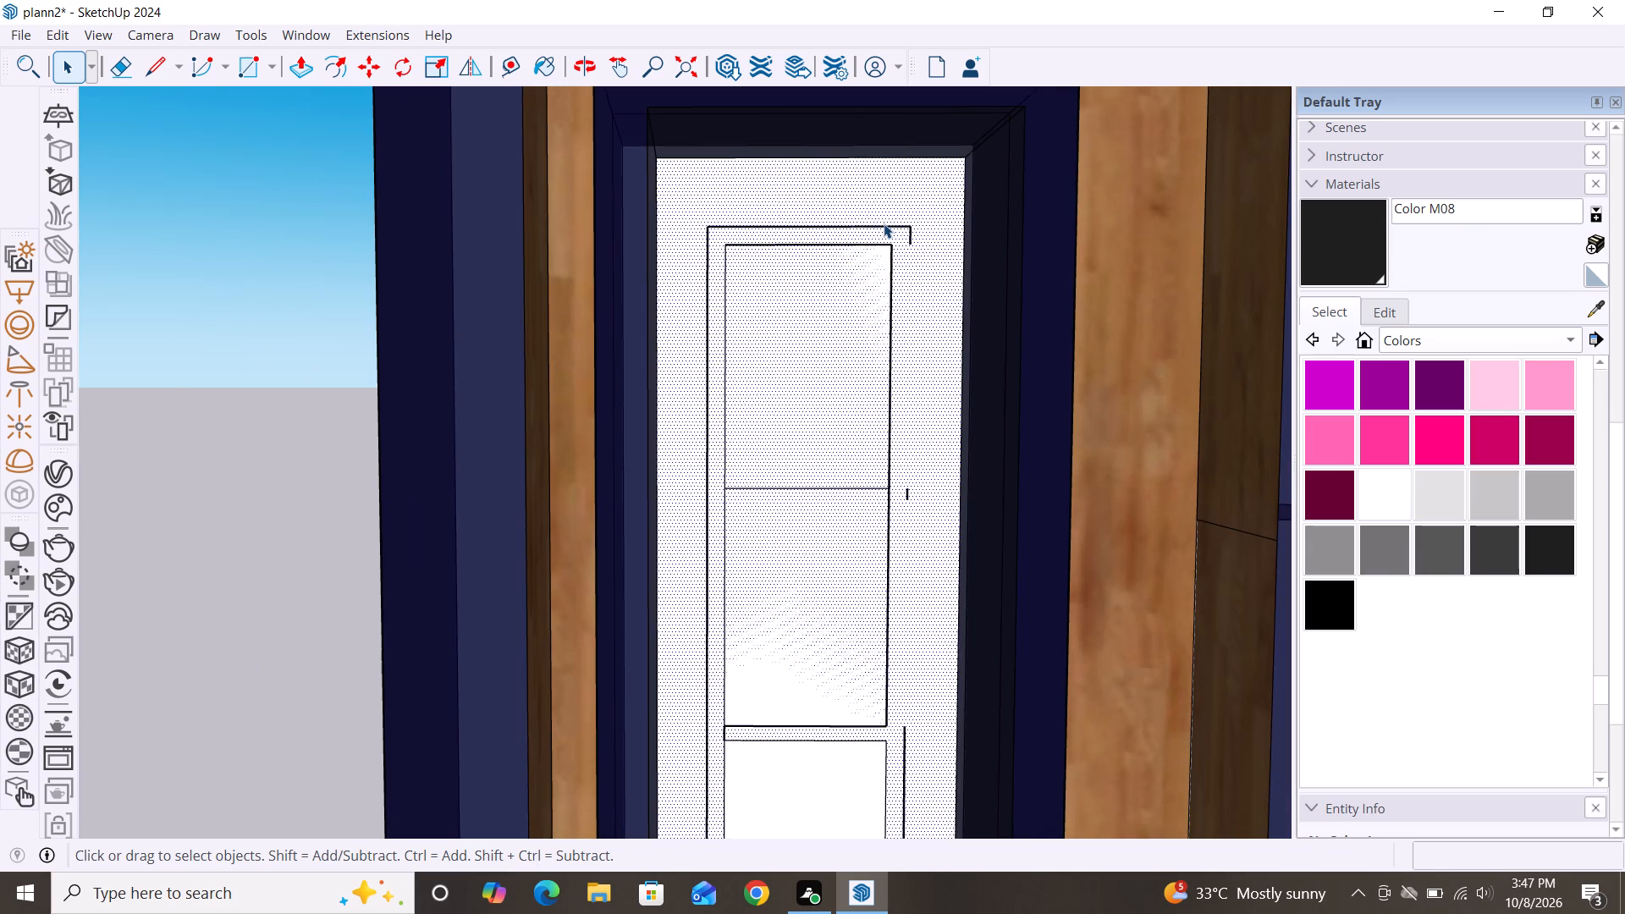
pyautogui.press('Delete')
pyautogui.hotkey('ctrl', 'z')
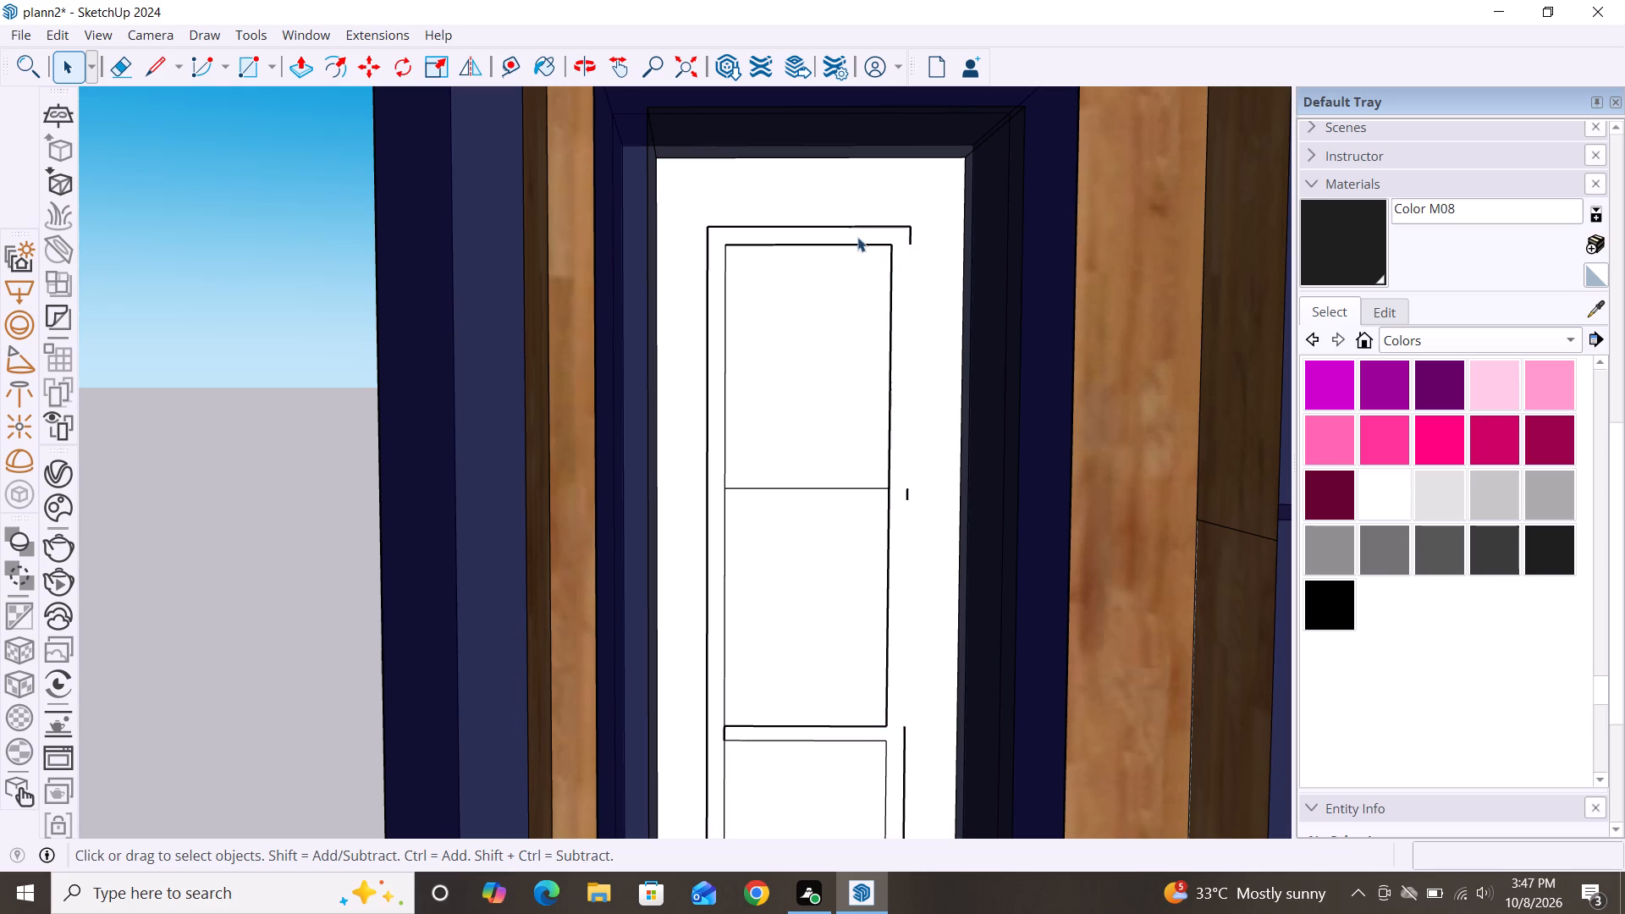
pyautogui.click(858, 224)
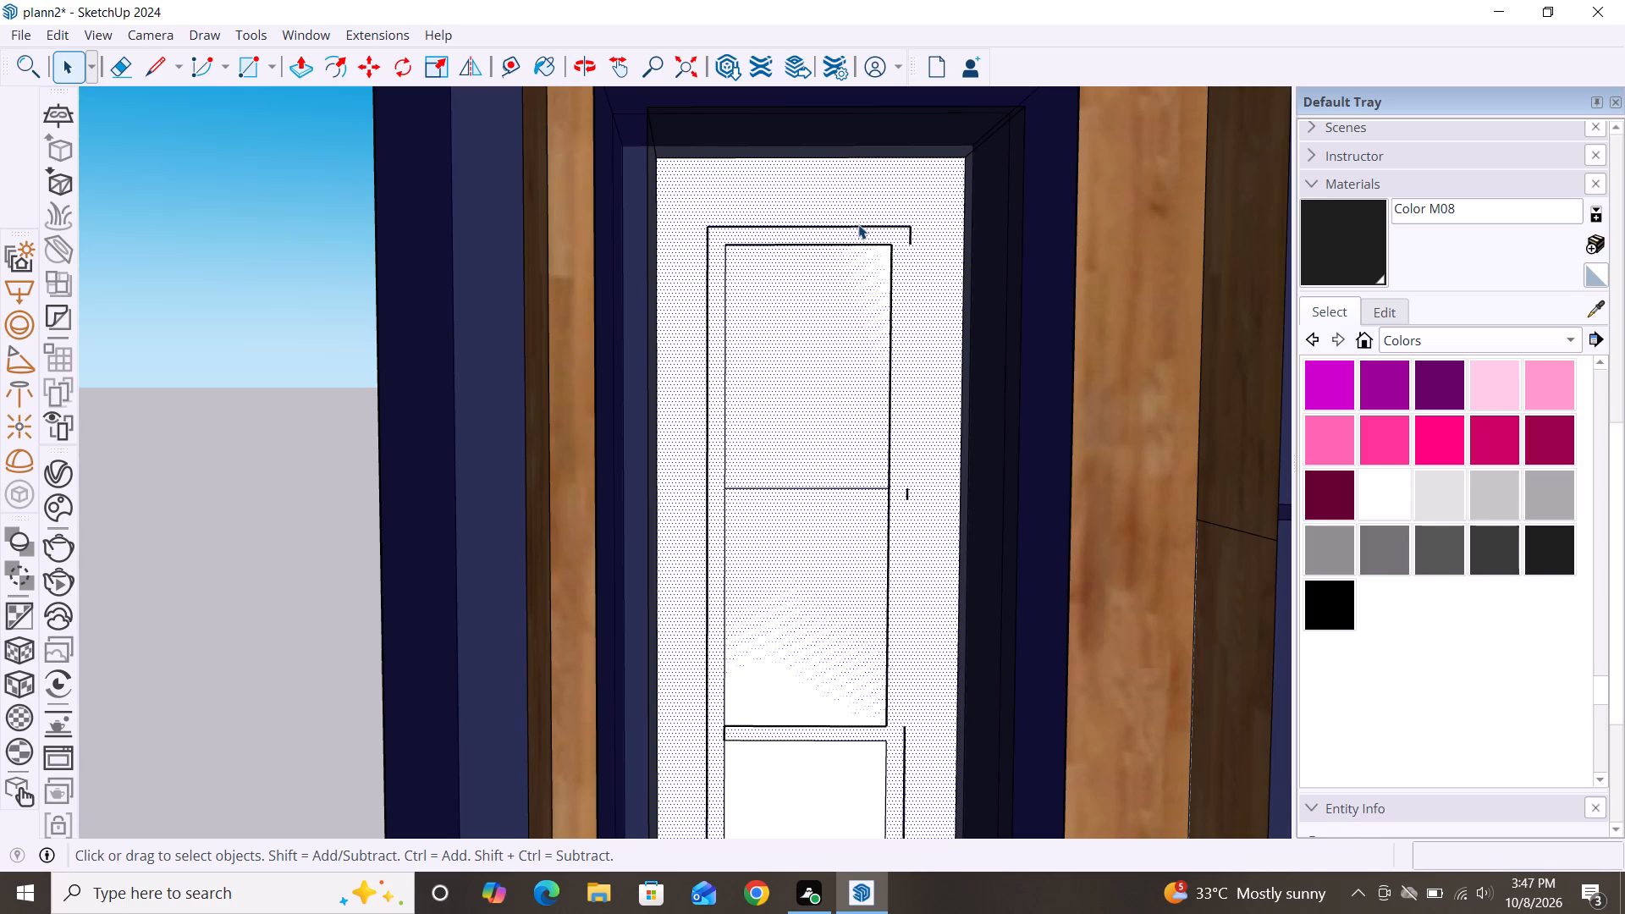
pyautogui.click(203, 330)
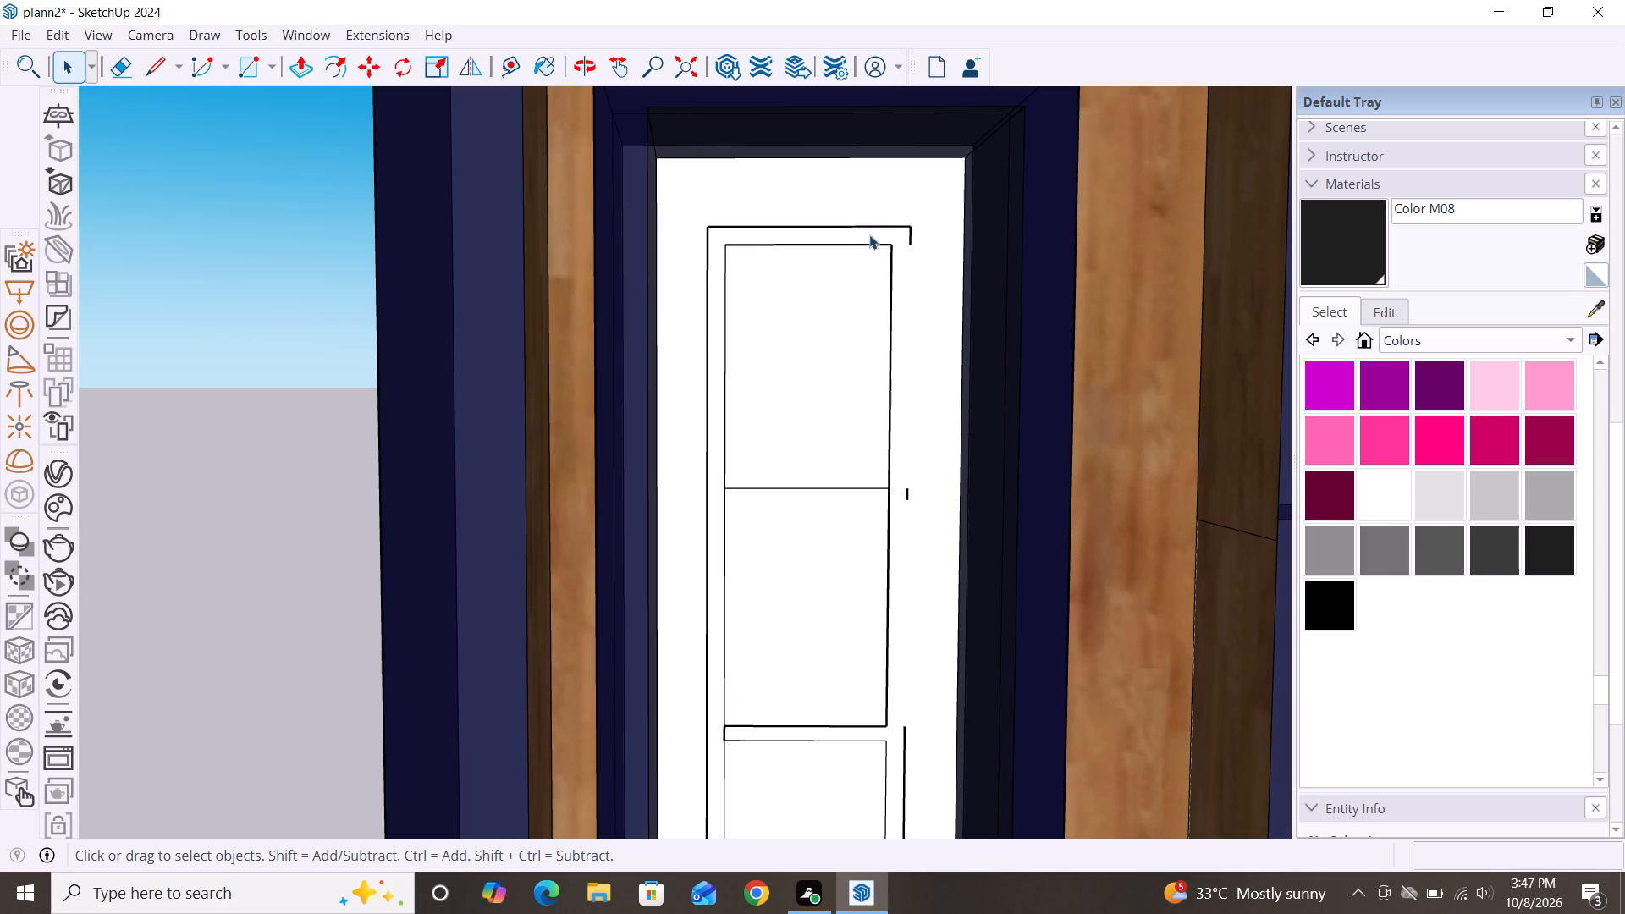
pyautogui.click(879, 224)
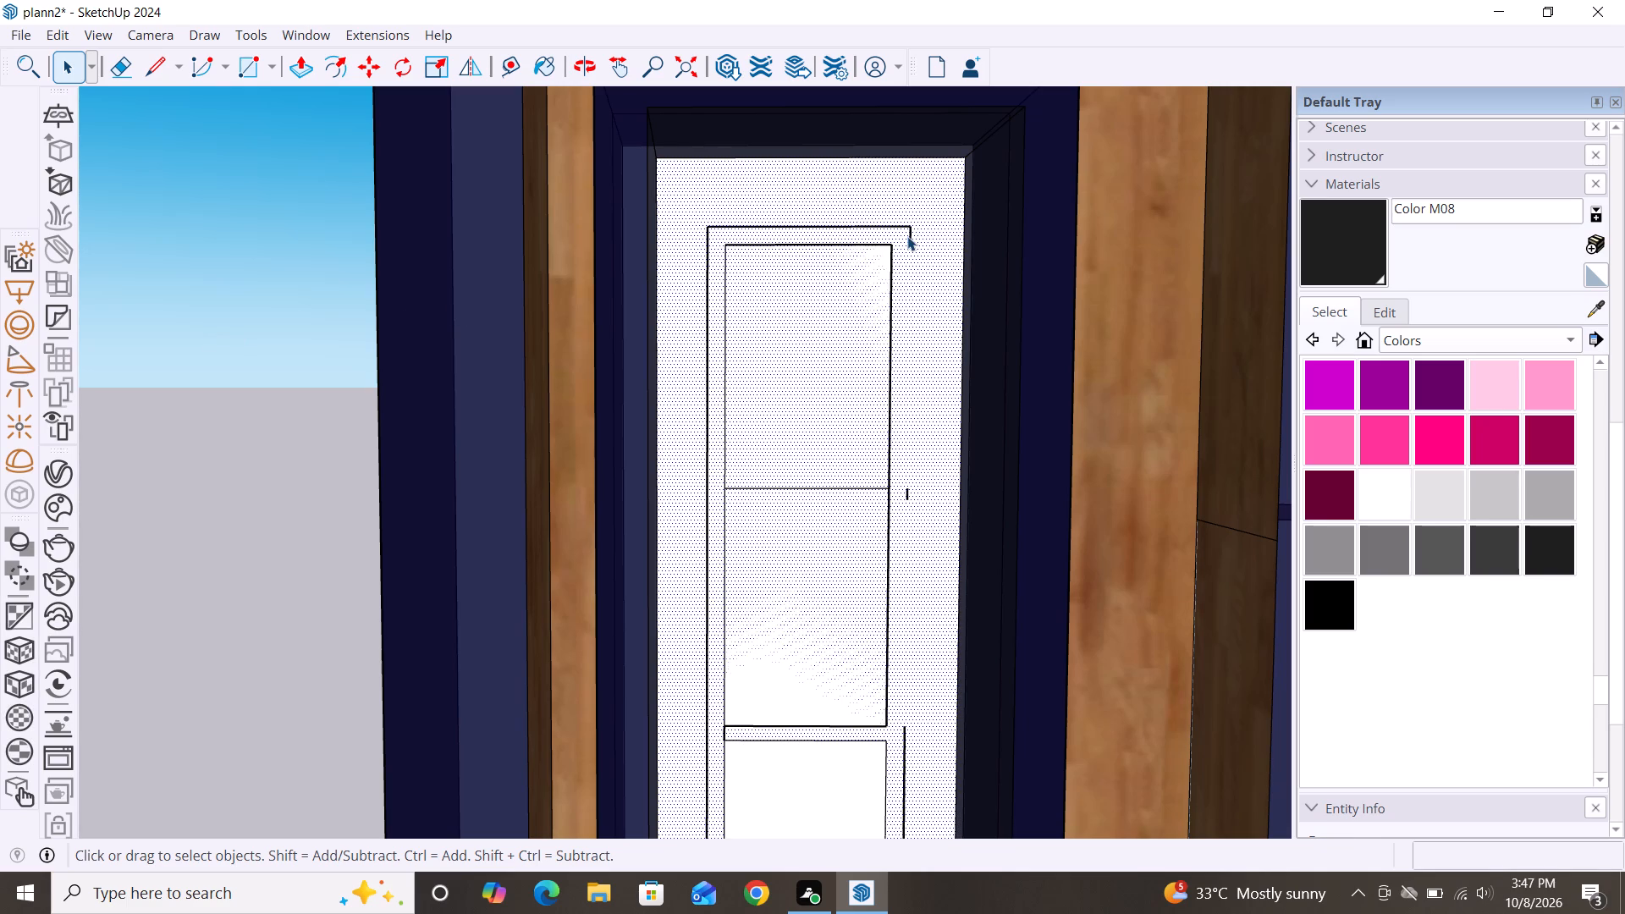
# Delete the frame's top outer edge above the topmost pane, including the short pieces at its corners.
pyautogui.click(908, 236)
pyautogui.press('Delete')
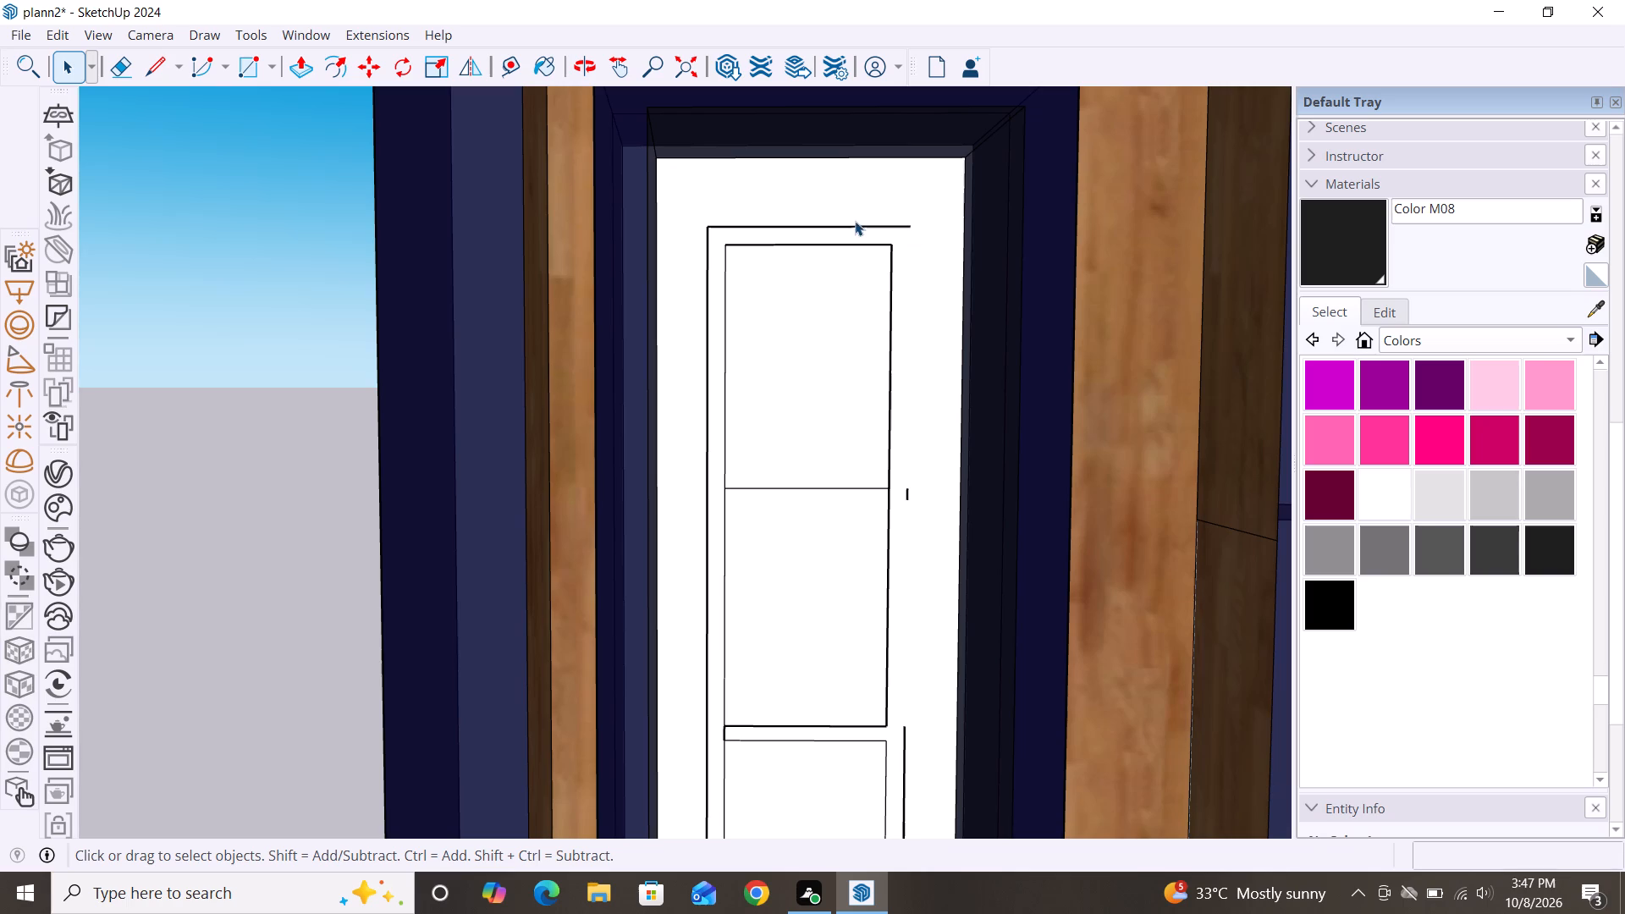
pyautogui.click(857, 226)
pyautogui.press('Delete')
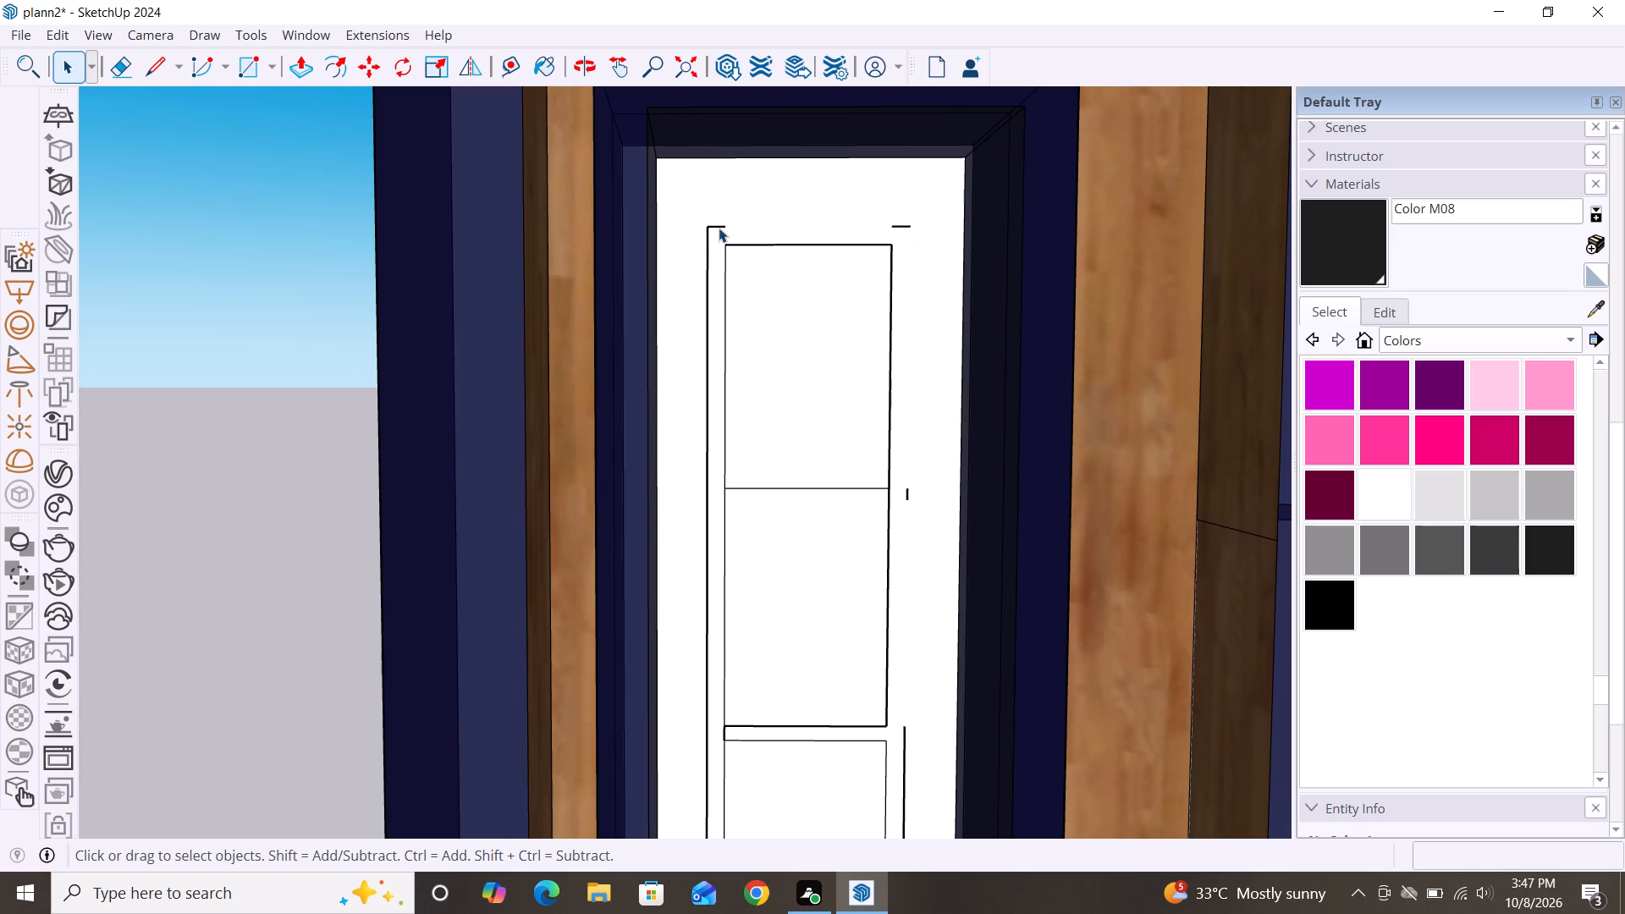
pyautogui.click(719, 228)
pyautogui.press('Delete')
pyautogui.click(905, 224)
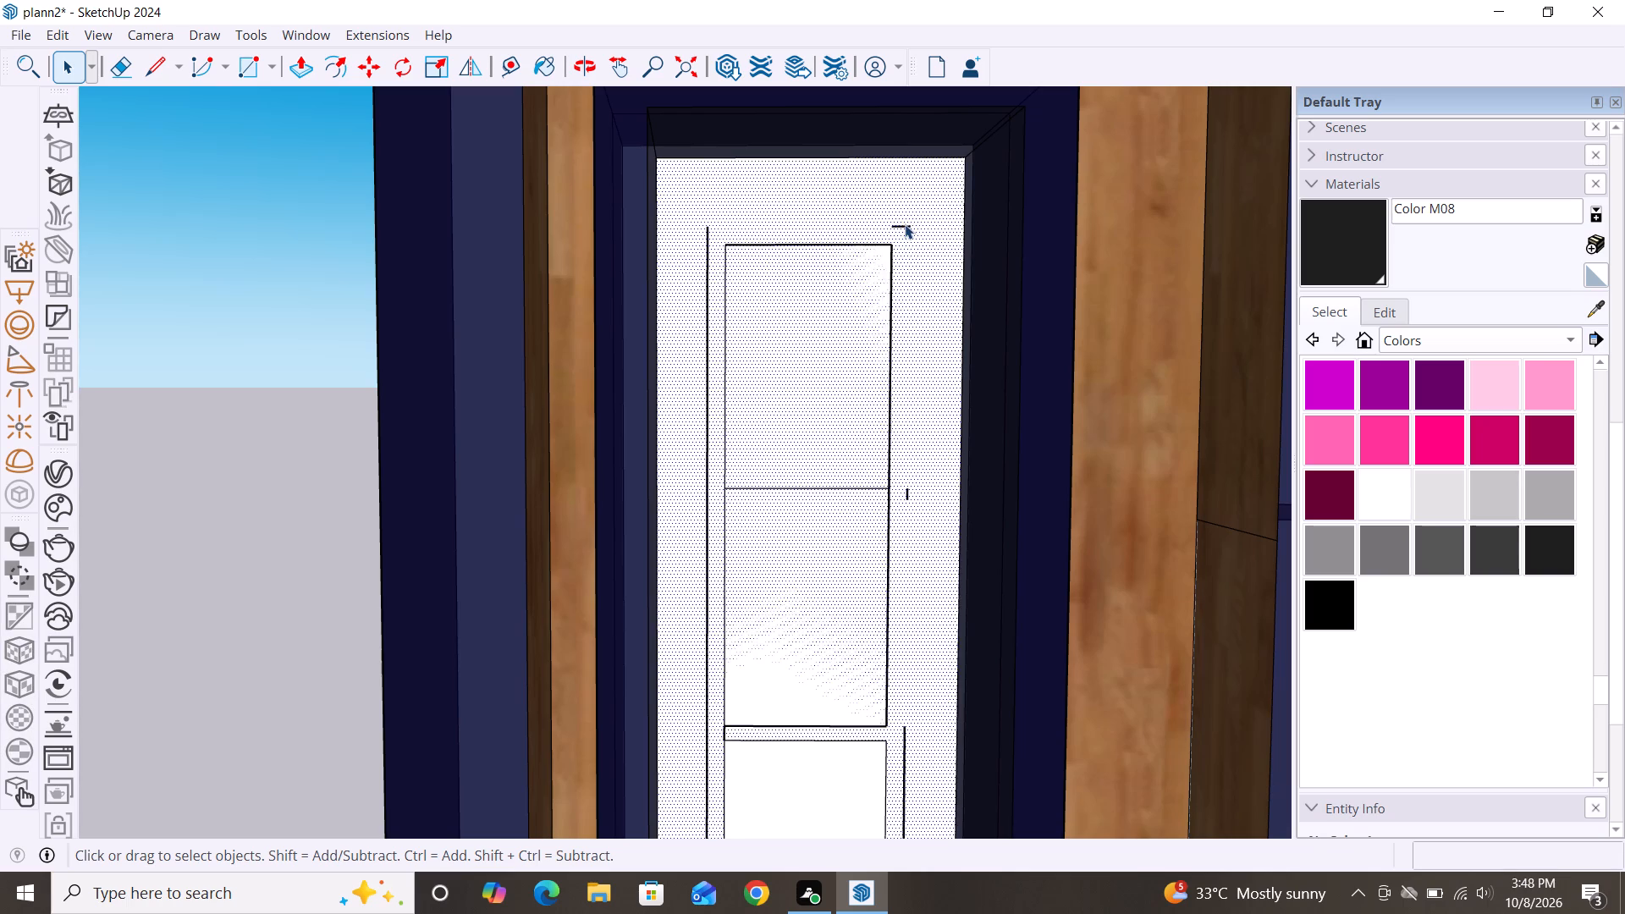
pyautogui.press('Delete')
pyautogui.hotkey('ctrl', 'z')
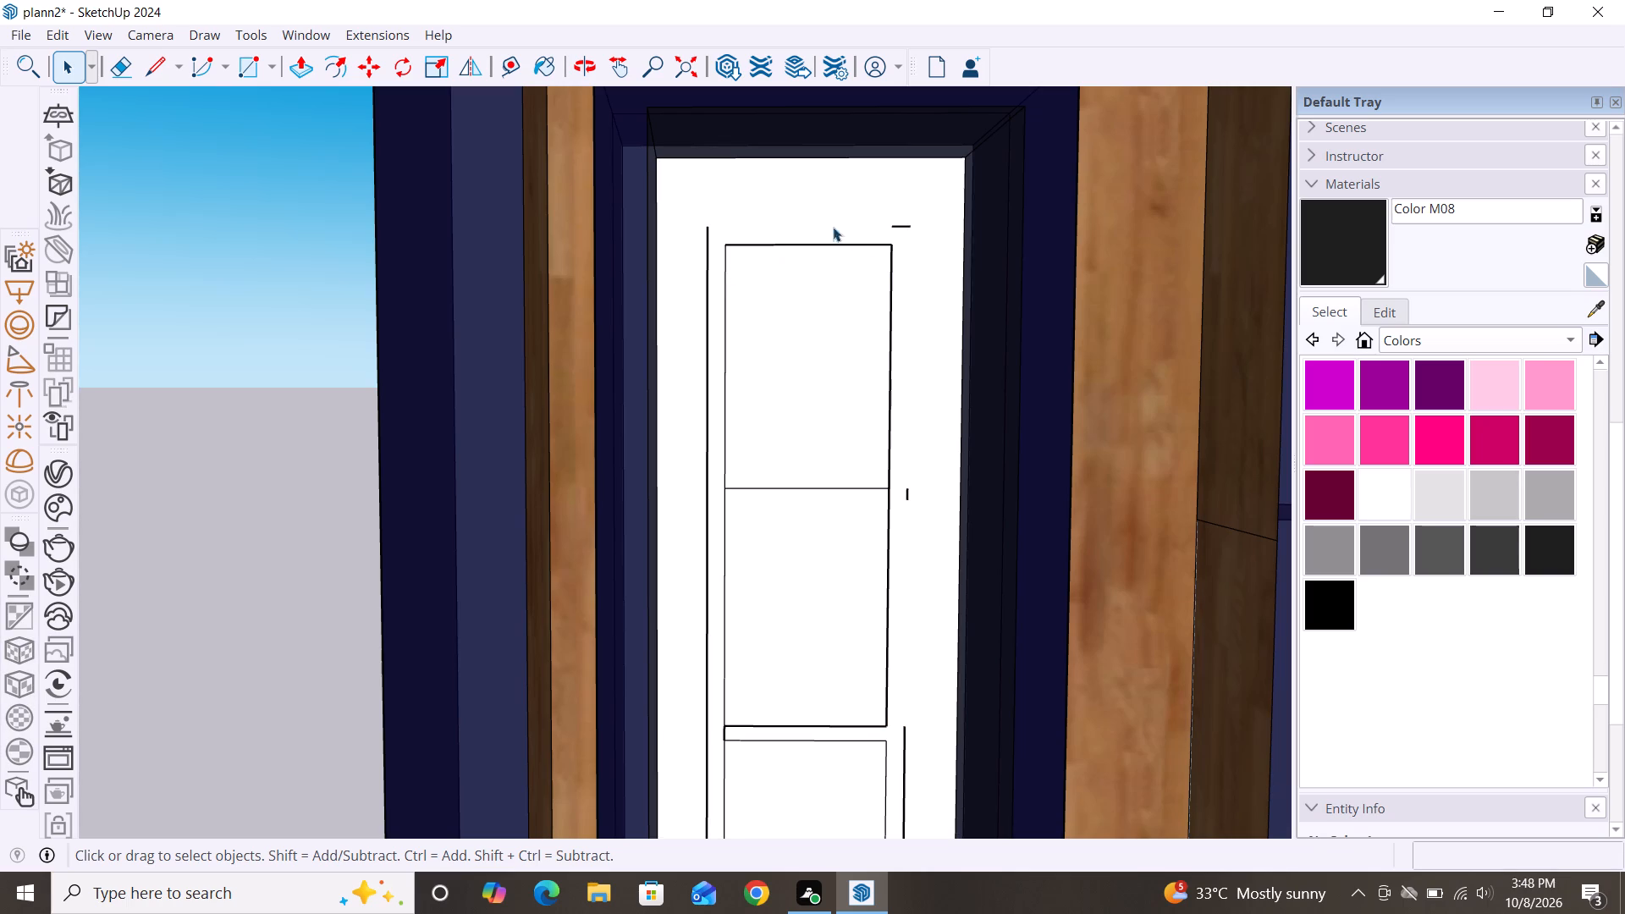
pyautogui.click(903, 227)
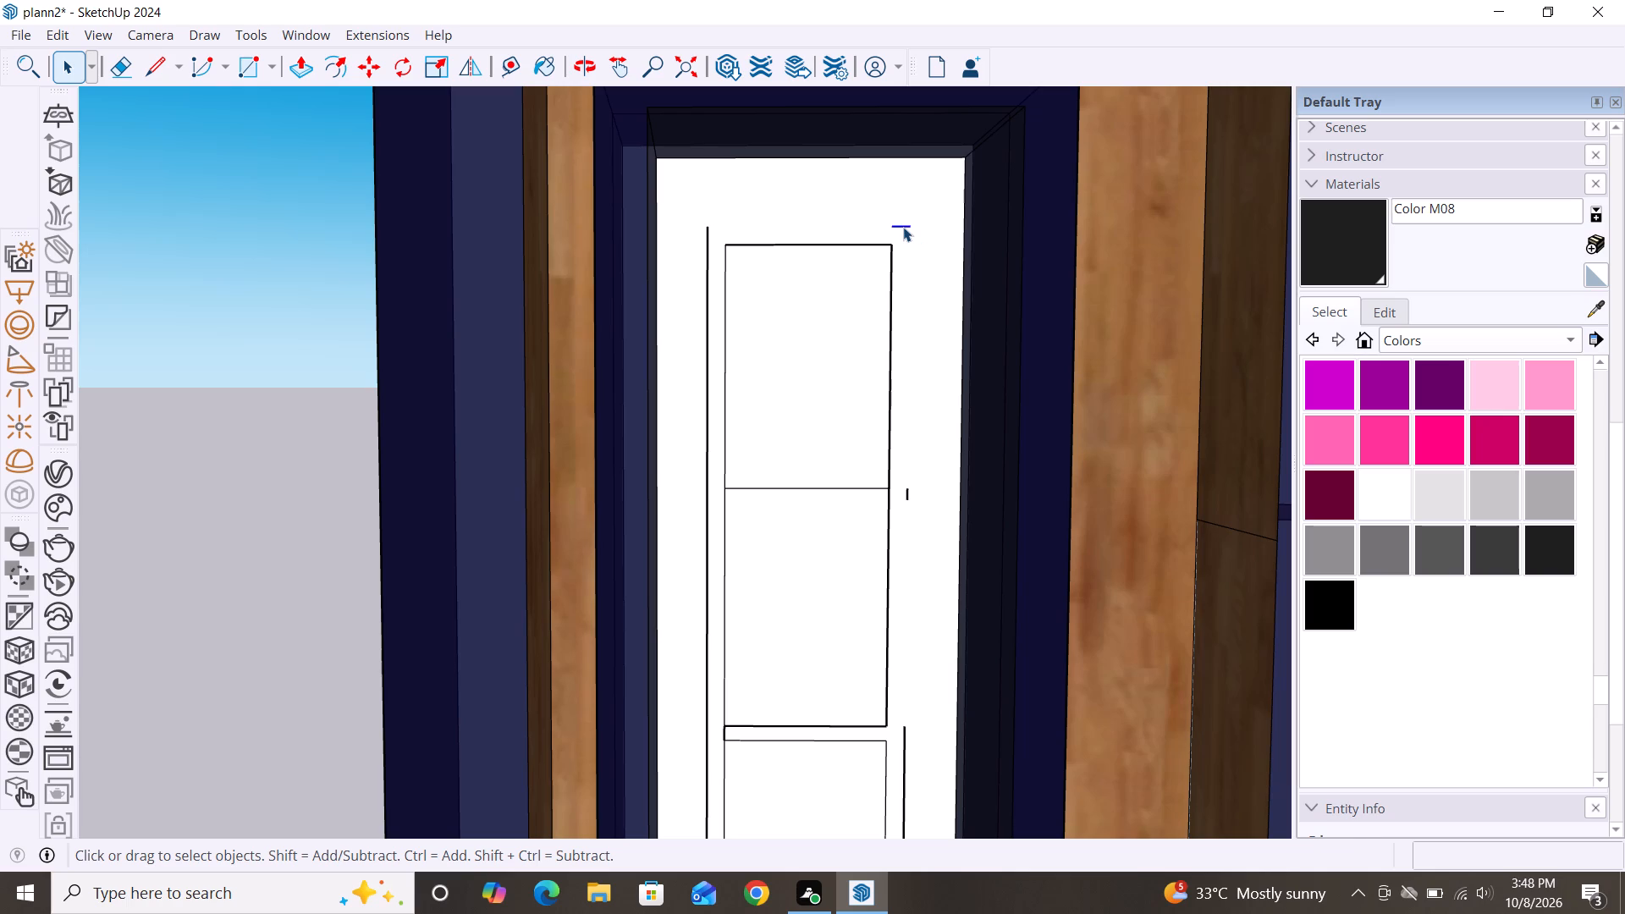
pyautogui.press('Delete')
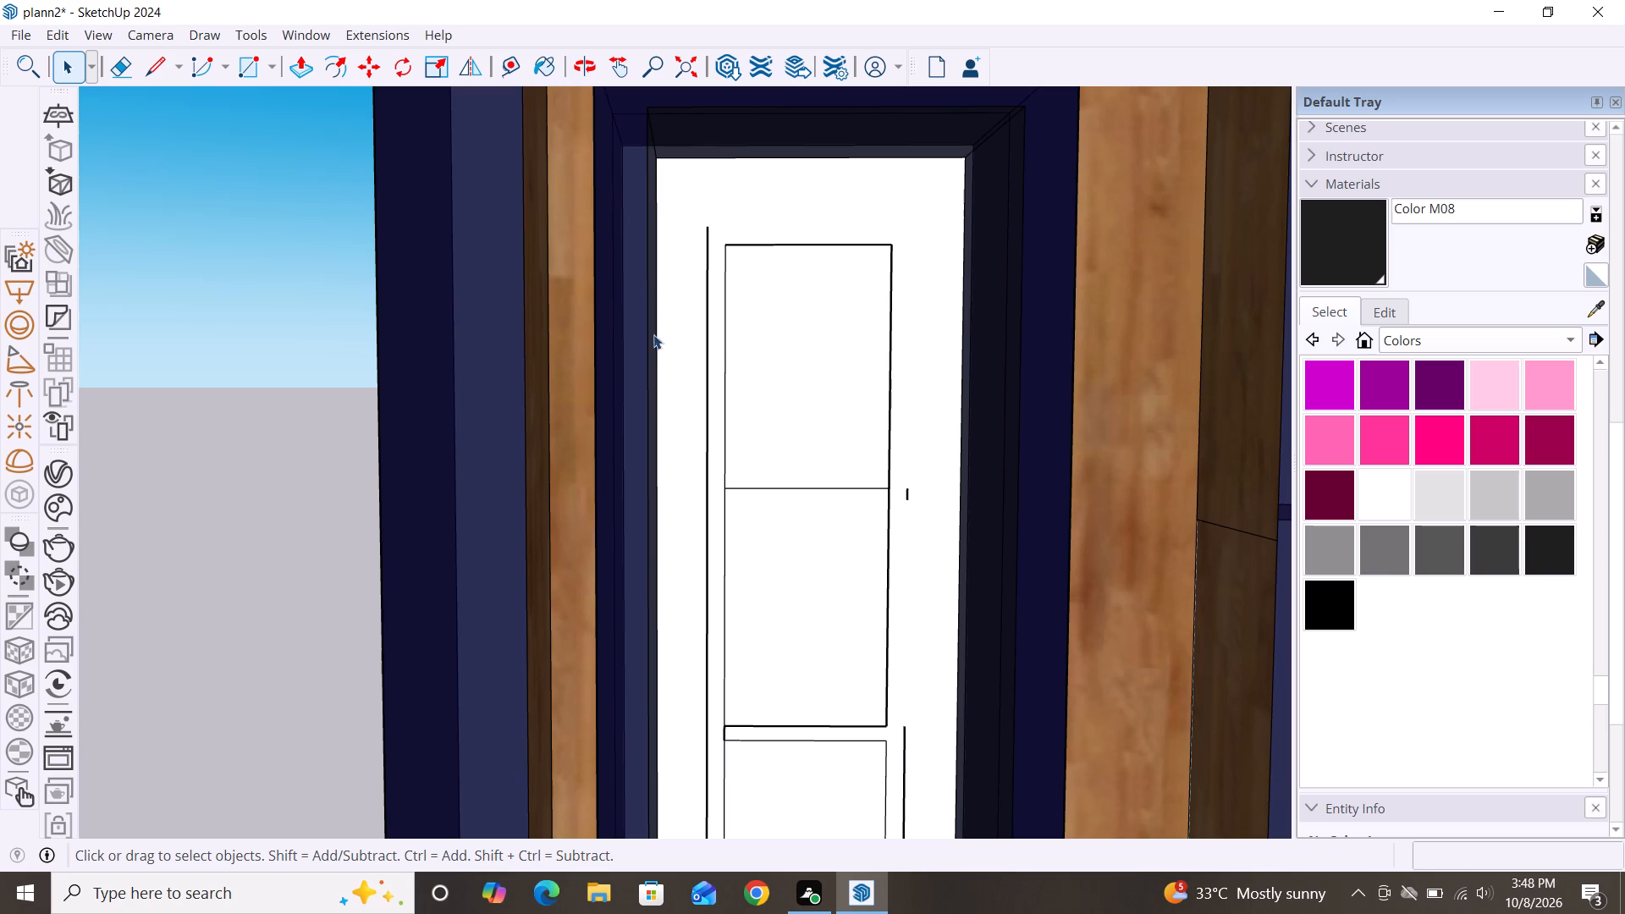
# Delete the frame's left outer edge beside the two topmost panes, including the short leftover pieces at the top corner and first crossbar.
pyautogui.click(705, 366)
pyautogui.press('Delete')
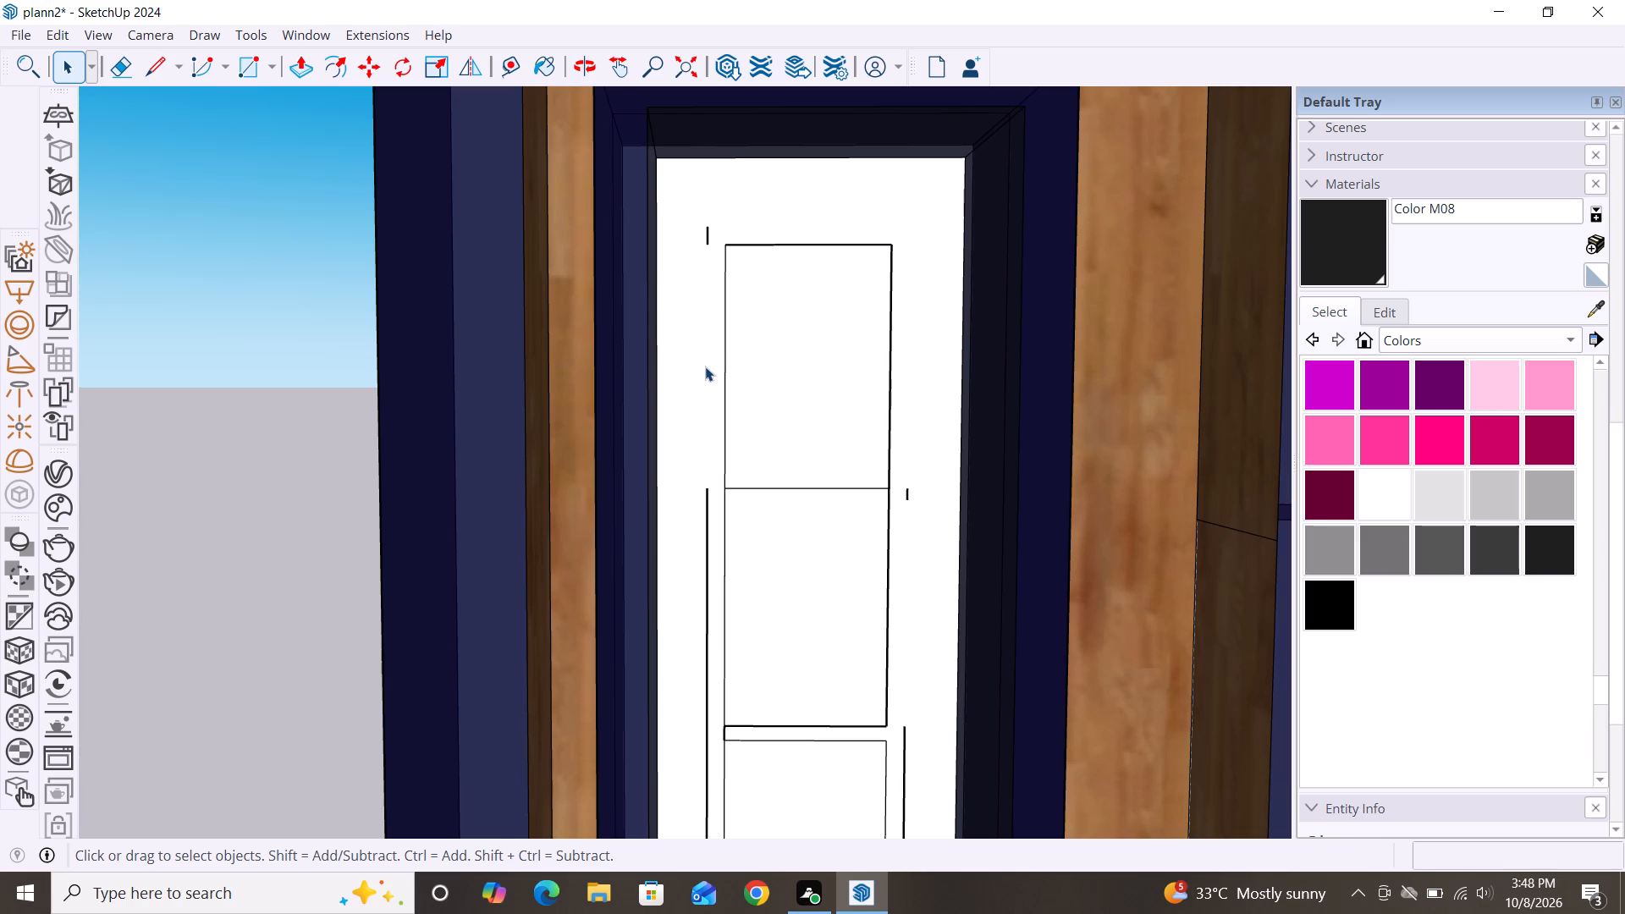
pyautogui.click(707, 233)
pyautogui.press('Delete')
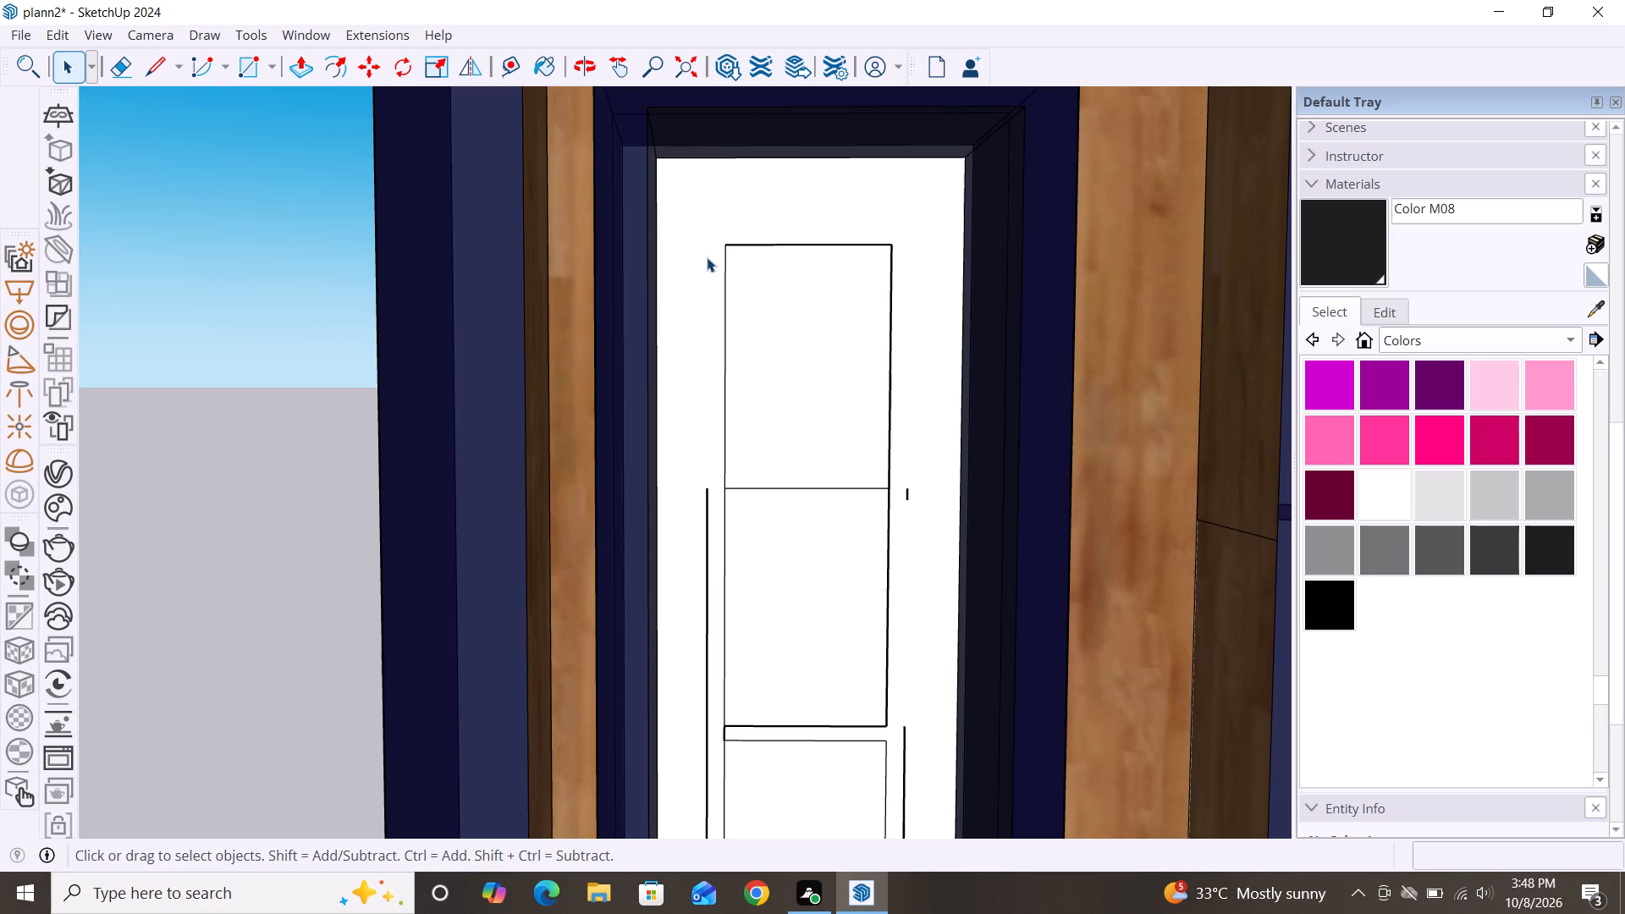
pyautogui.scroll(-9, 719, 333)
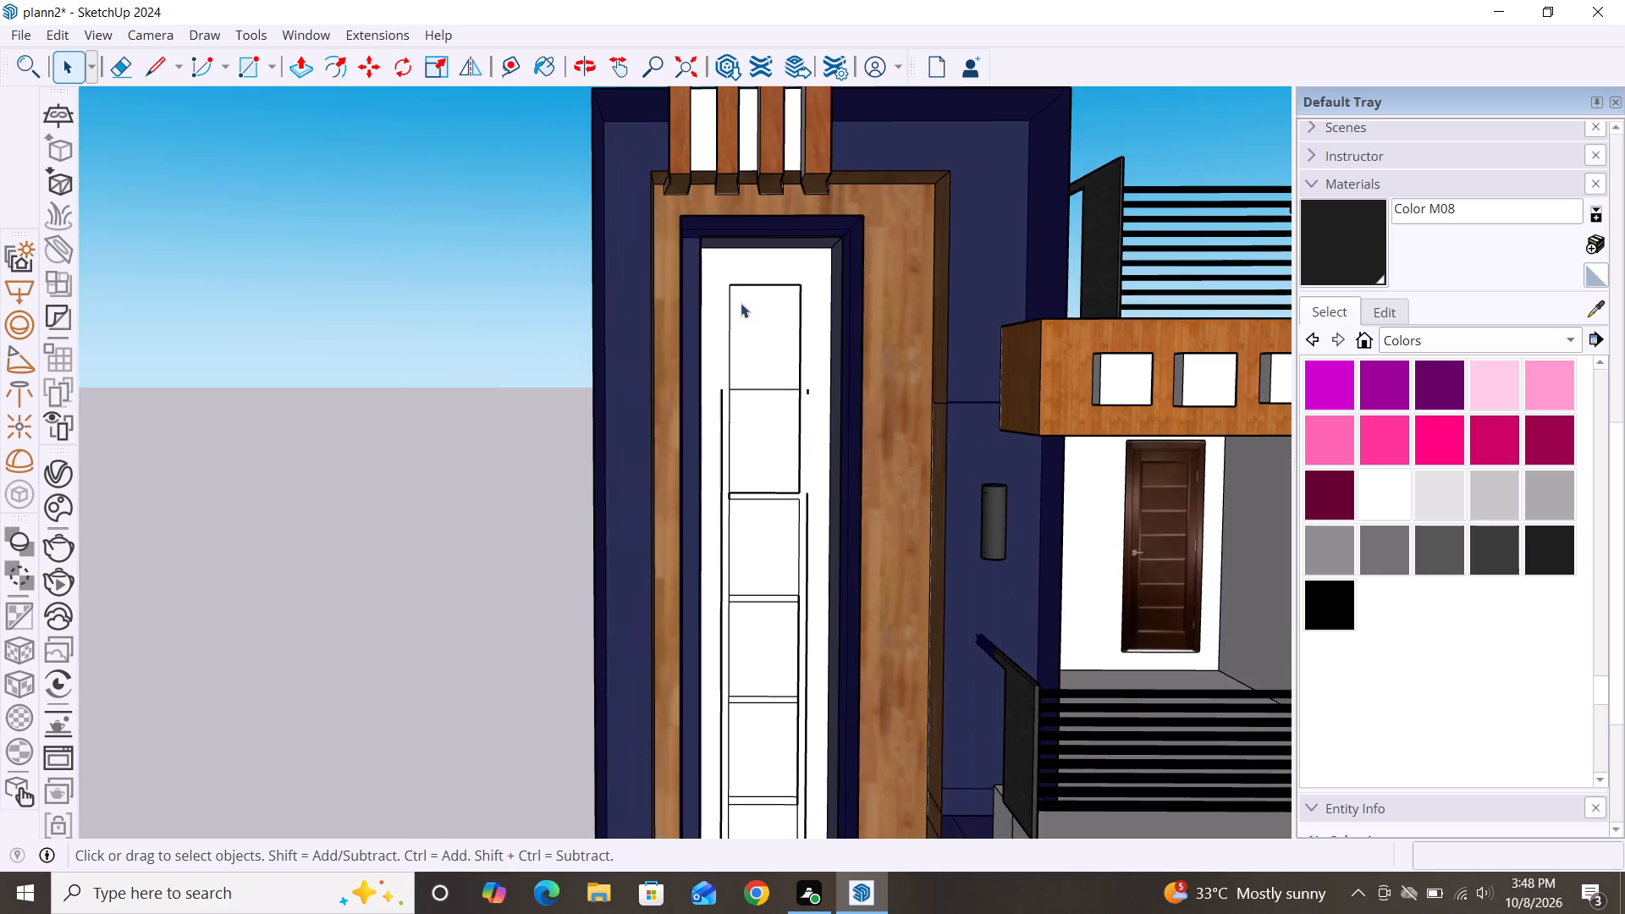
pyautogui.scroll(8, 780, 393)
pyautogui.scroll(-3, 676, 371)
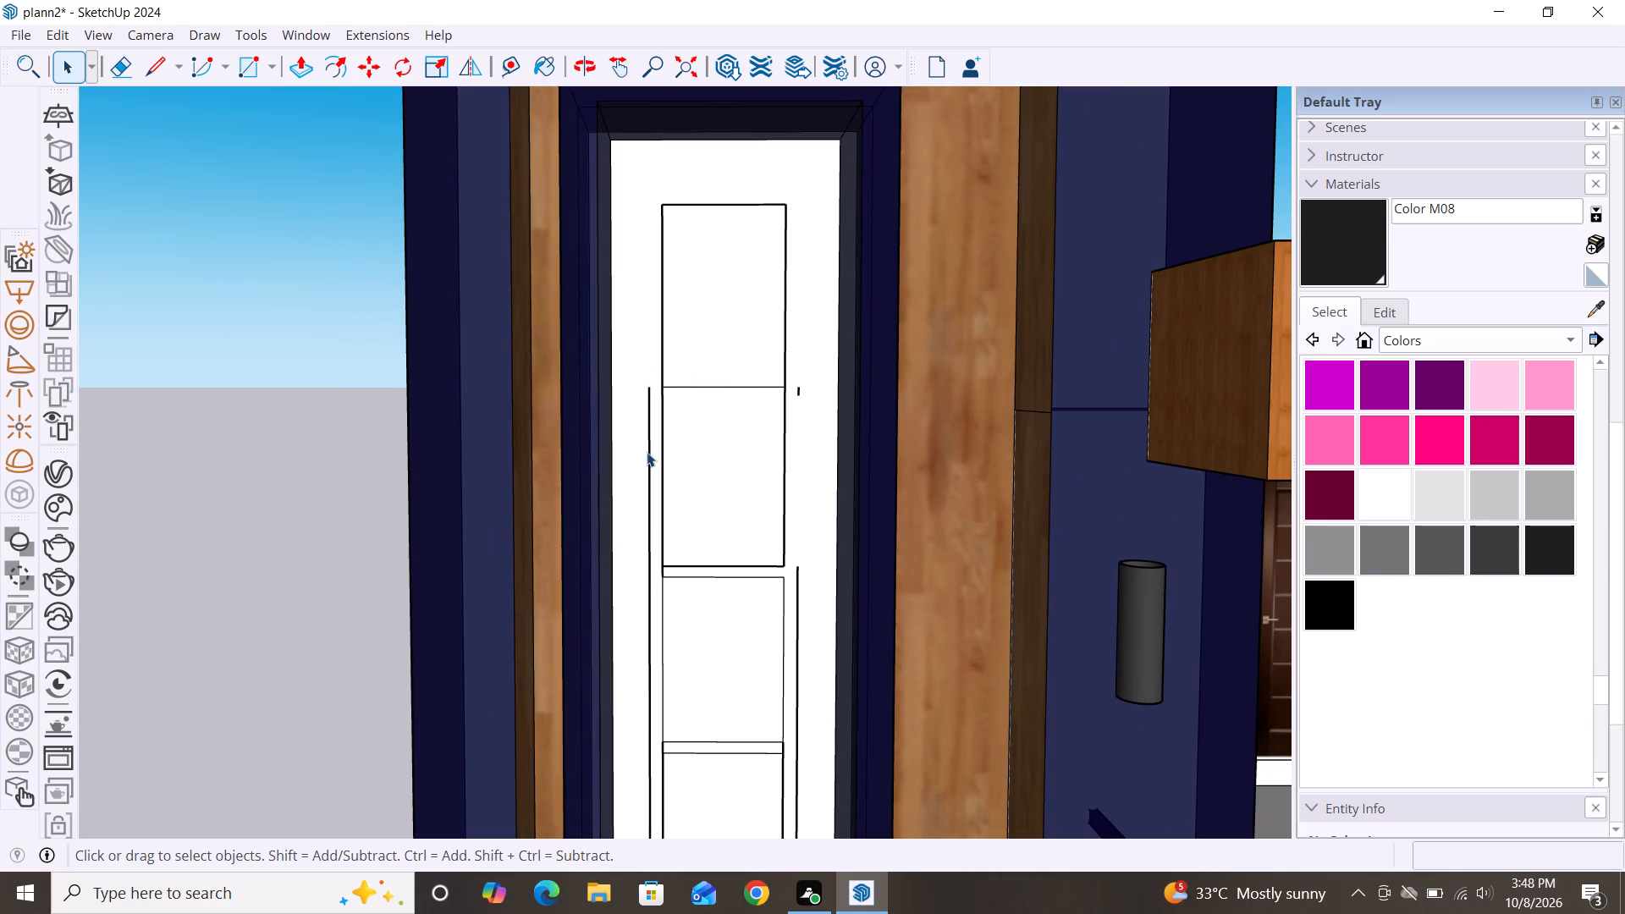
pyautogui.click(647, 452)
pyautogui.click(647, 452)
pyautogui.press('Delete')
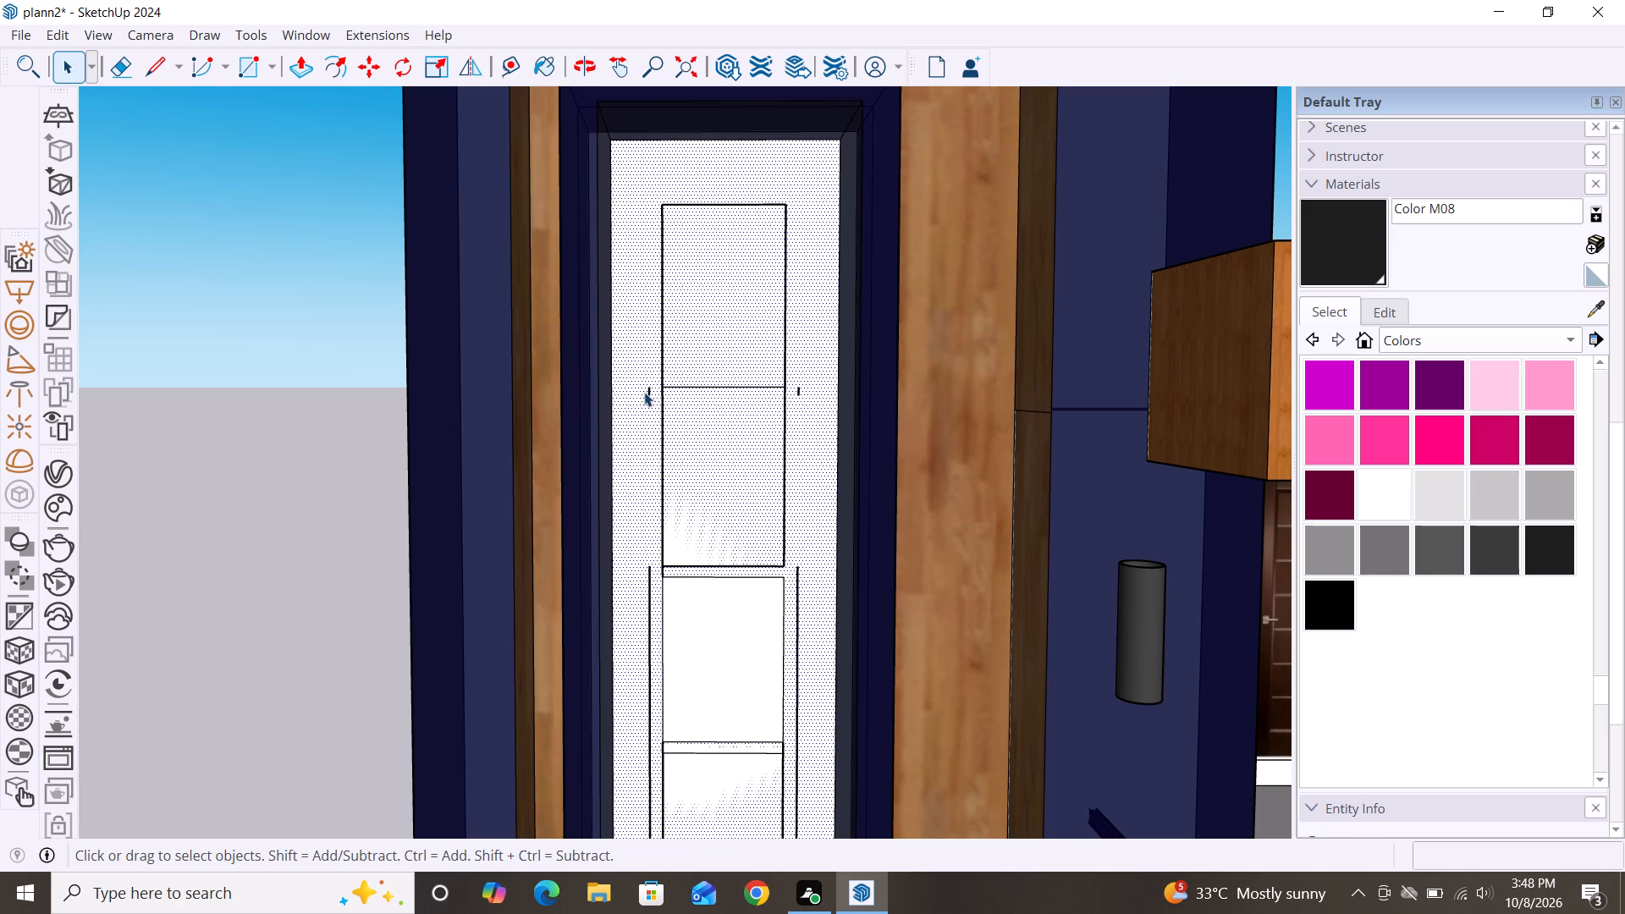
pyautogui.click(334, 407)
pyautogui.click(651, 392)
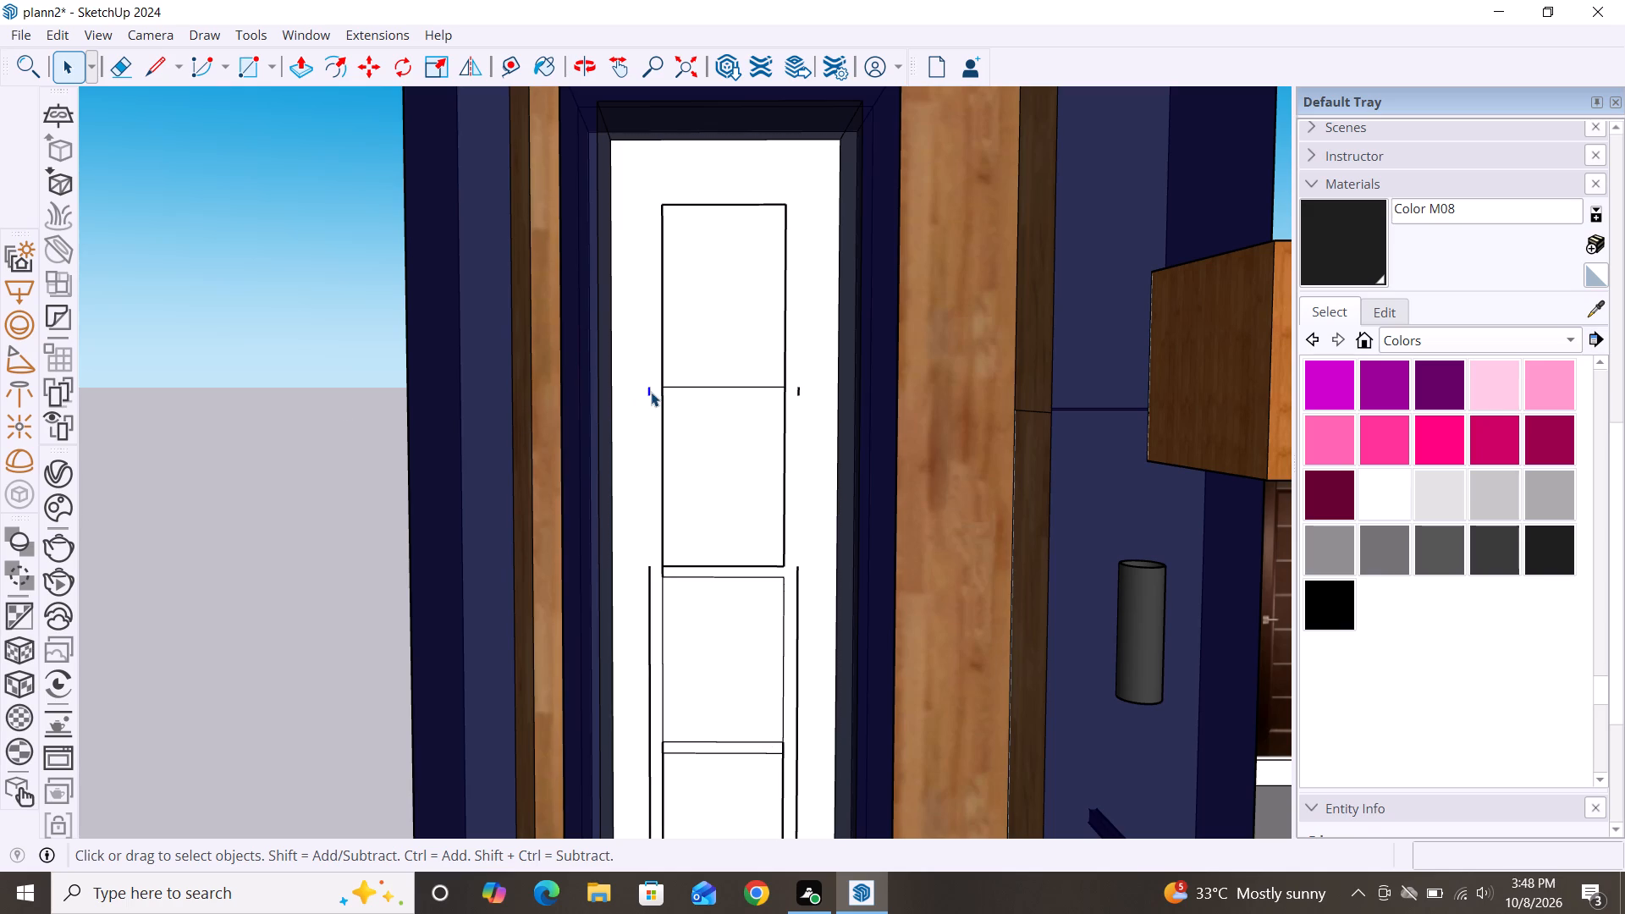
pyautogui.press('Delete')
# Draw a vertical line about 1 3/8" long closing the right end of the second crossbar, below the second pane.
pyautogui.scroll(-12, 688, 470)
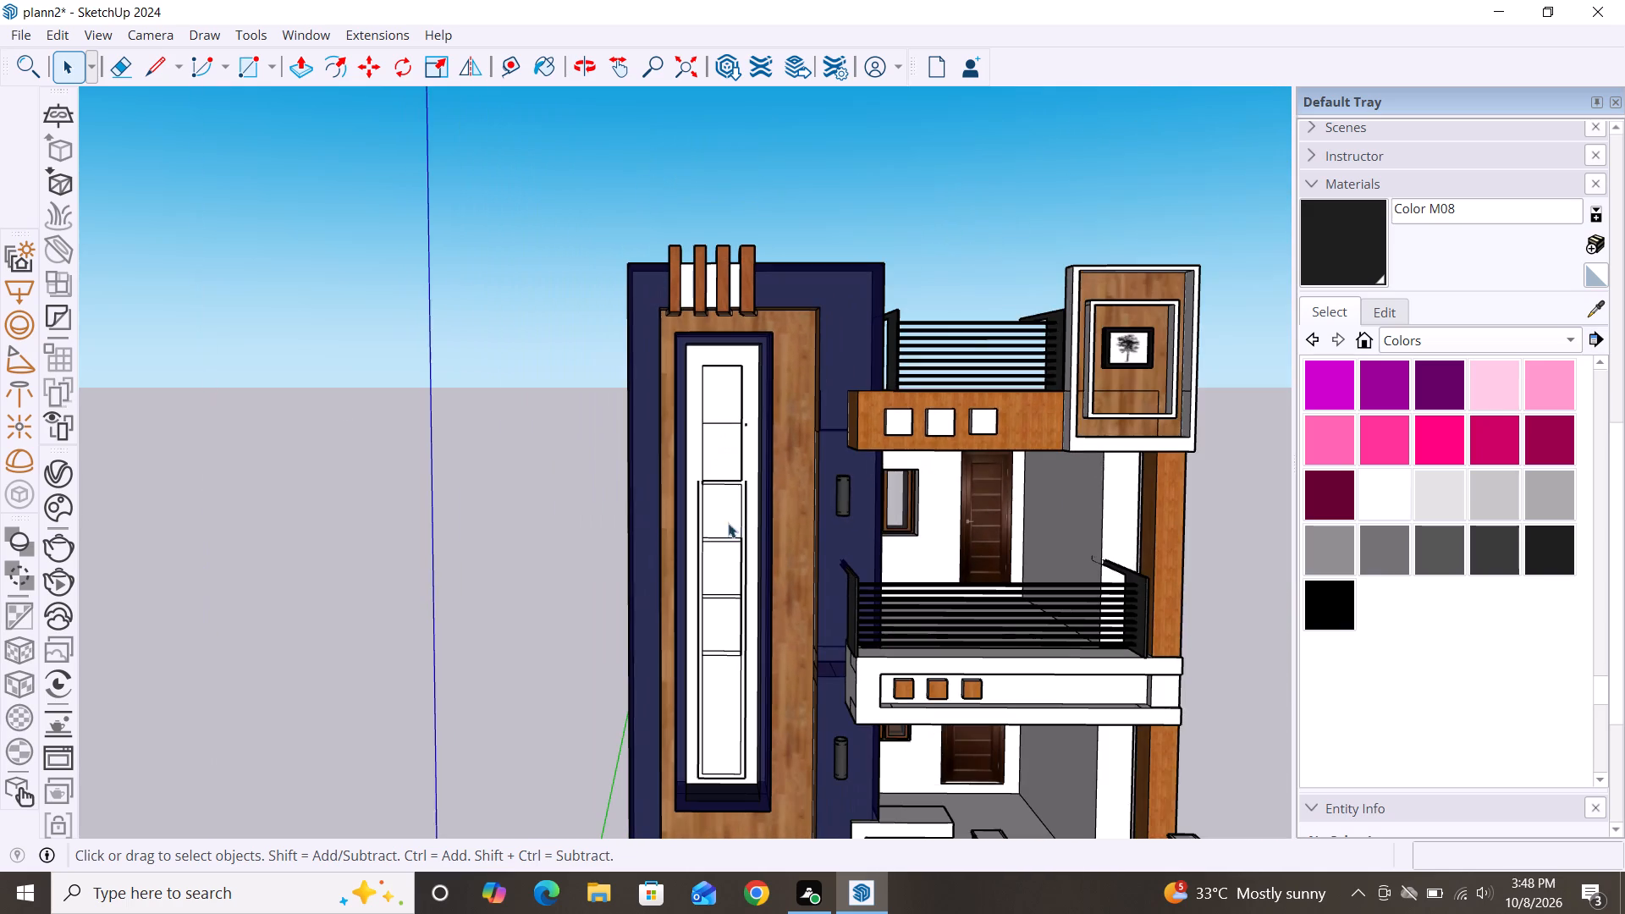
pyautogui.scroll(12, 735, 573)
pyautogui.scroll(5, 739, 432)
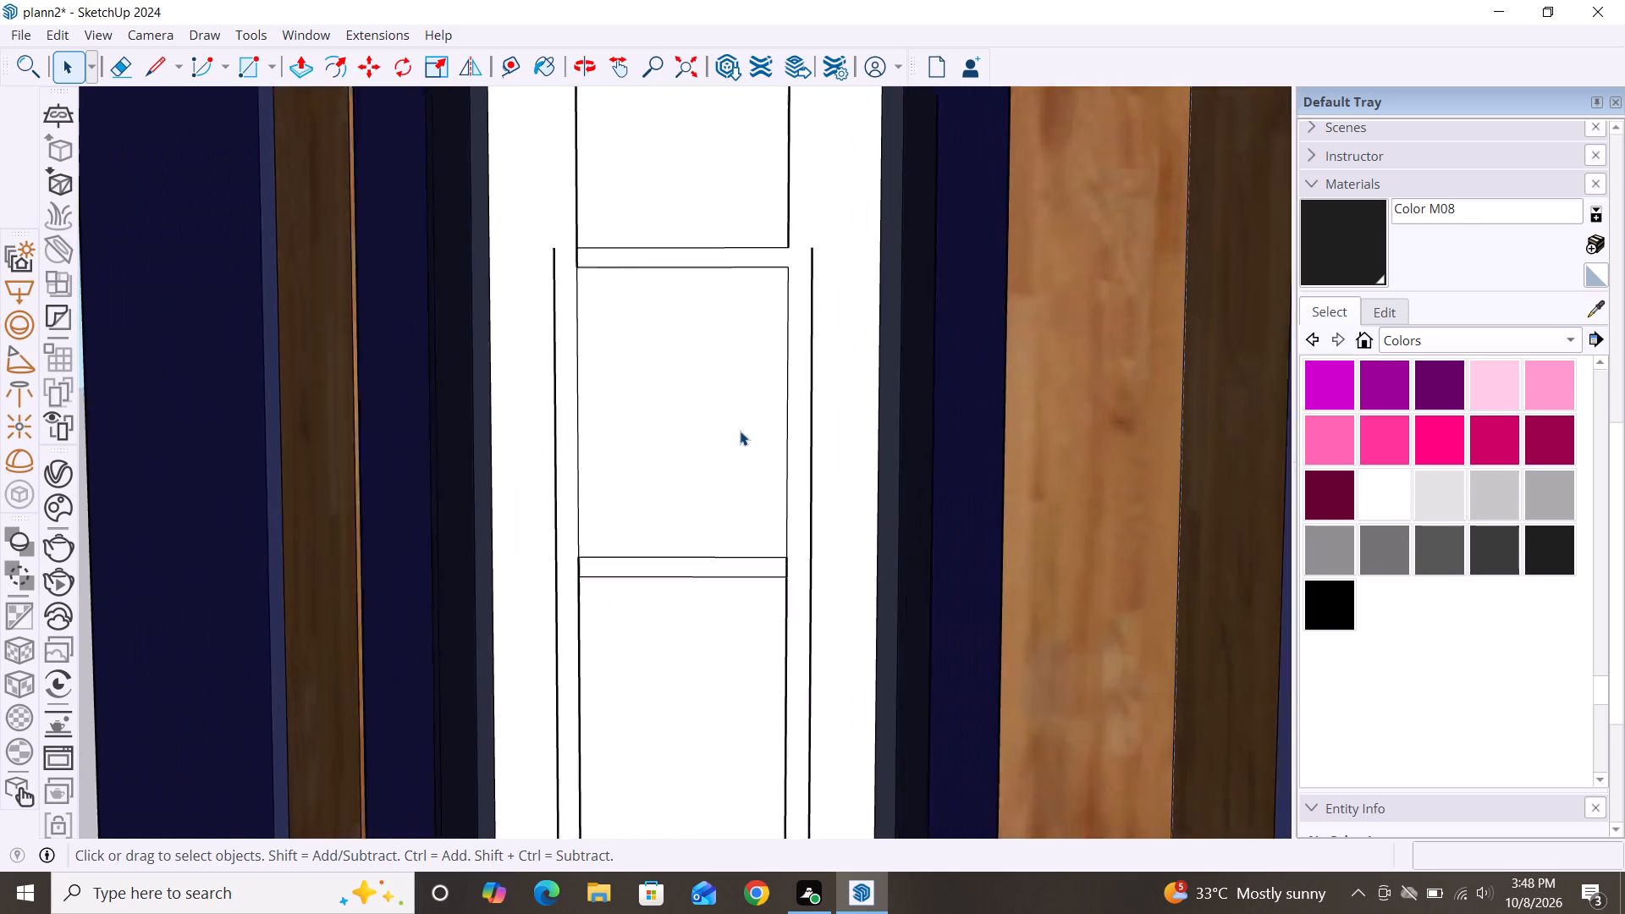
pyautogui.scroll(-2, 740, 431)
pyautogui.scroll(4, 763, 245)
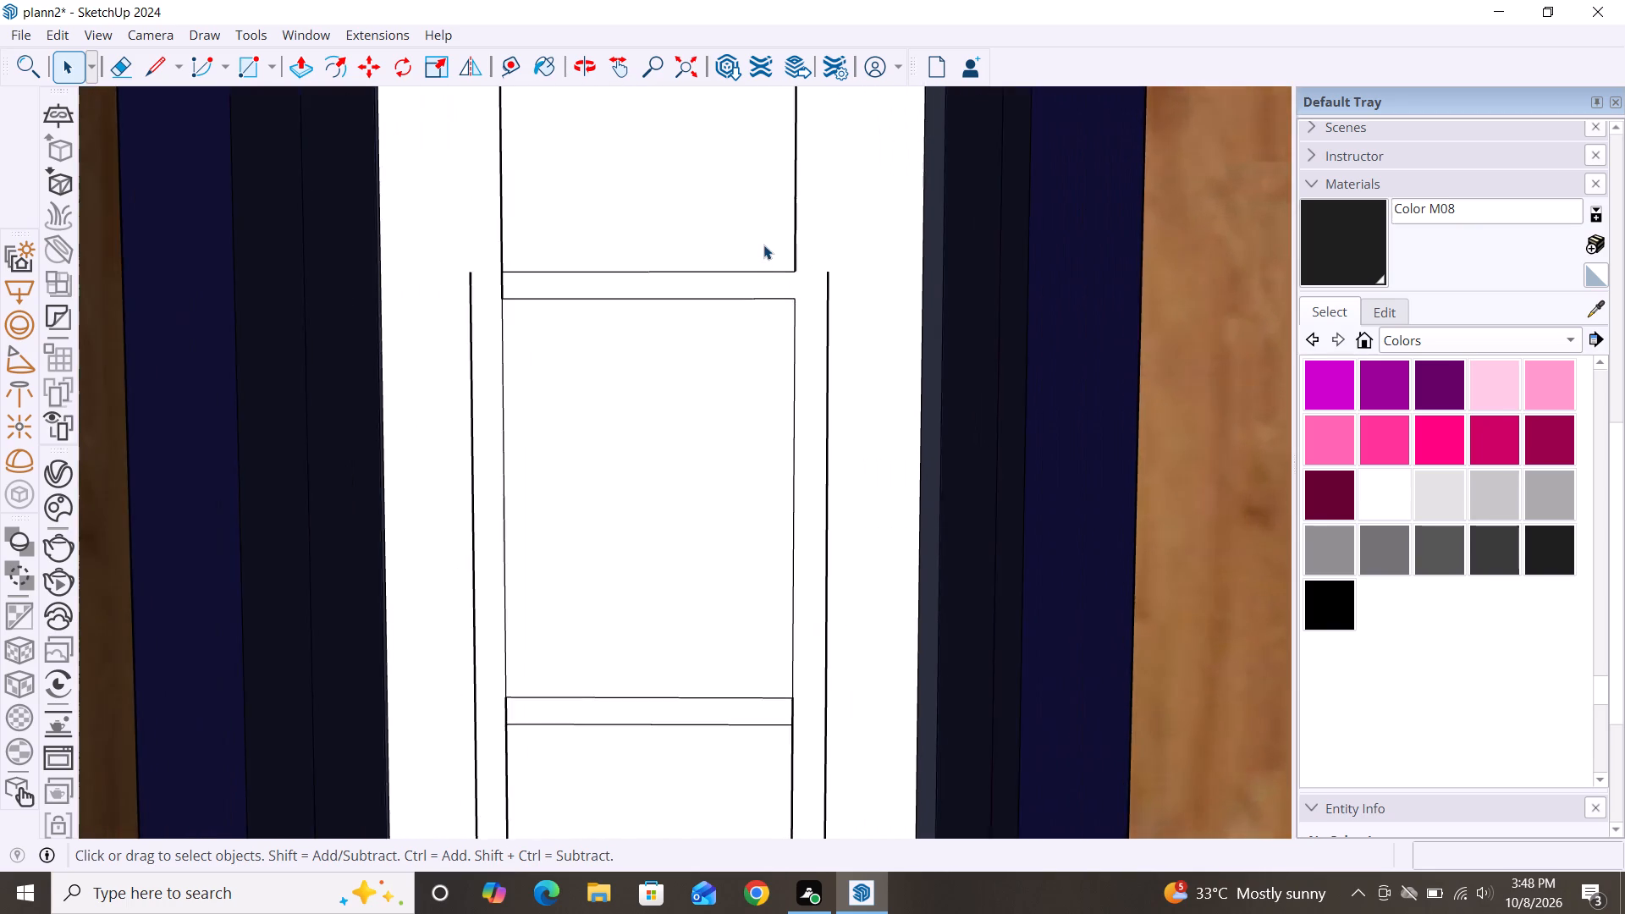
pyautogui.scroll(4, 763, 245)
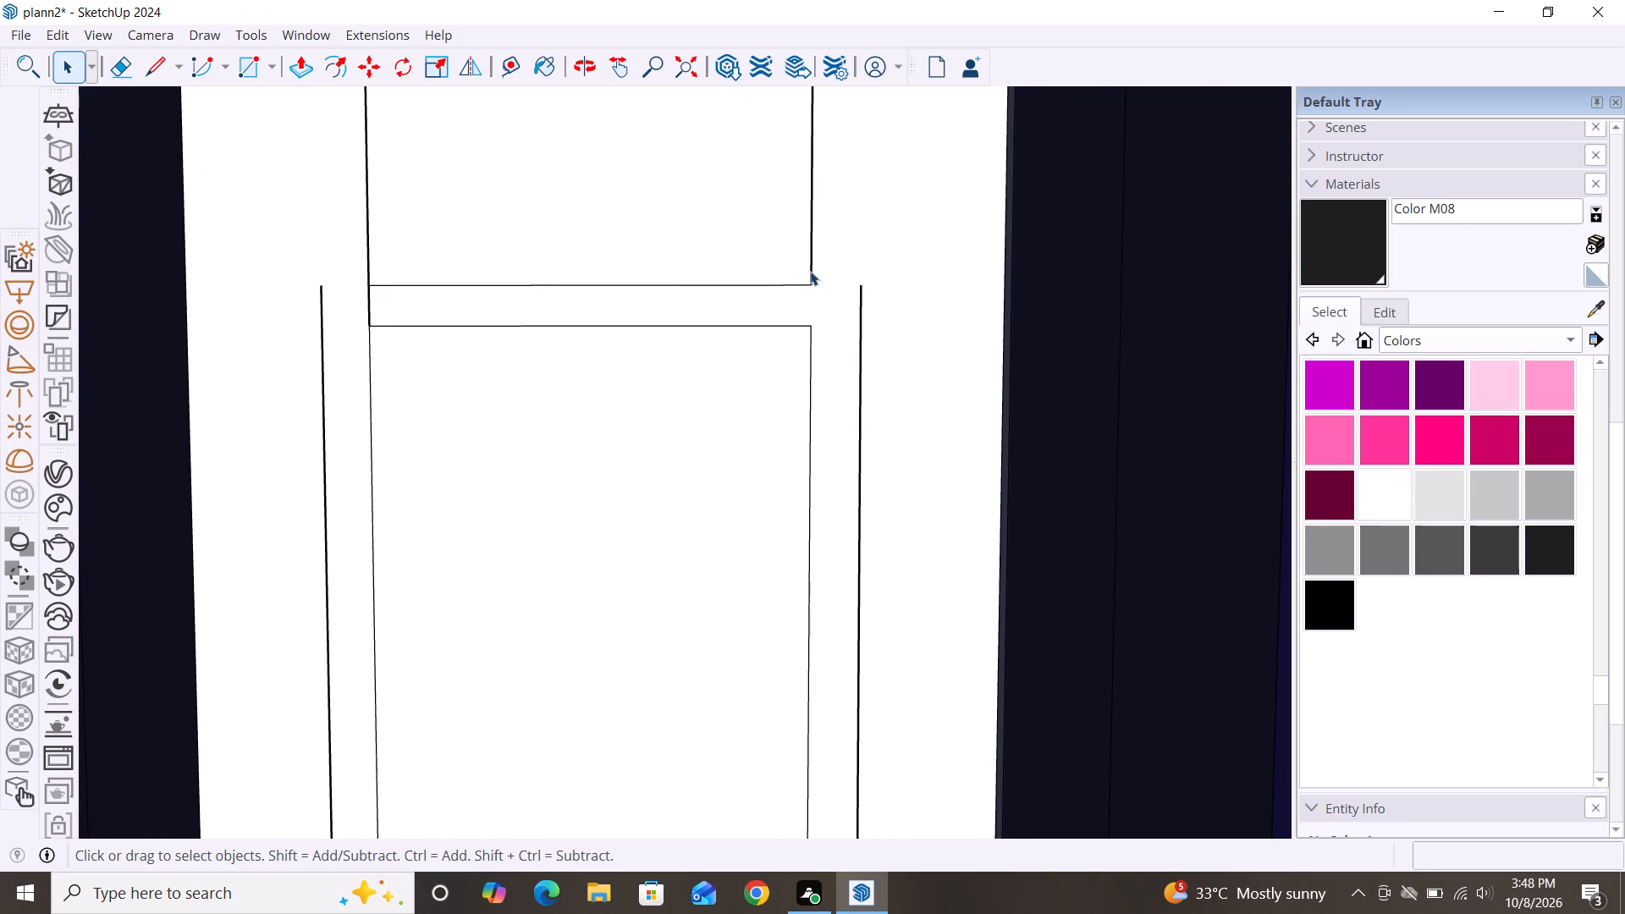
pyautogui.press('l')
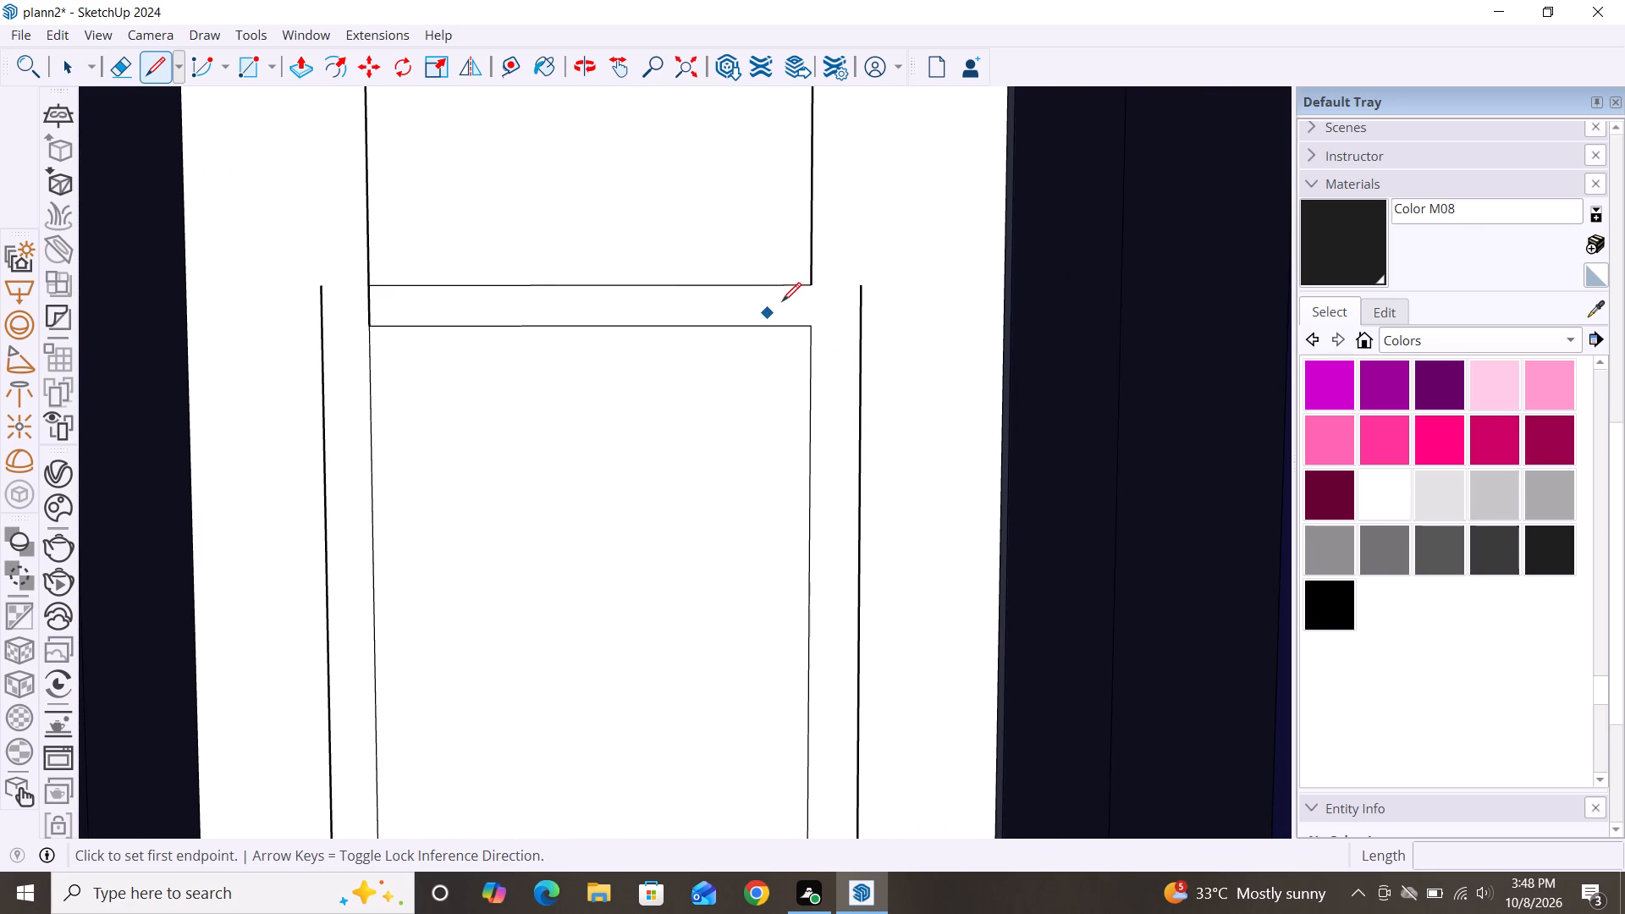
pyautogui.scroll(9, 794, 298)
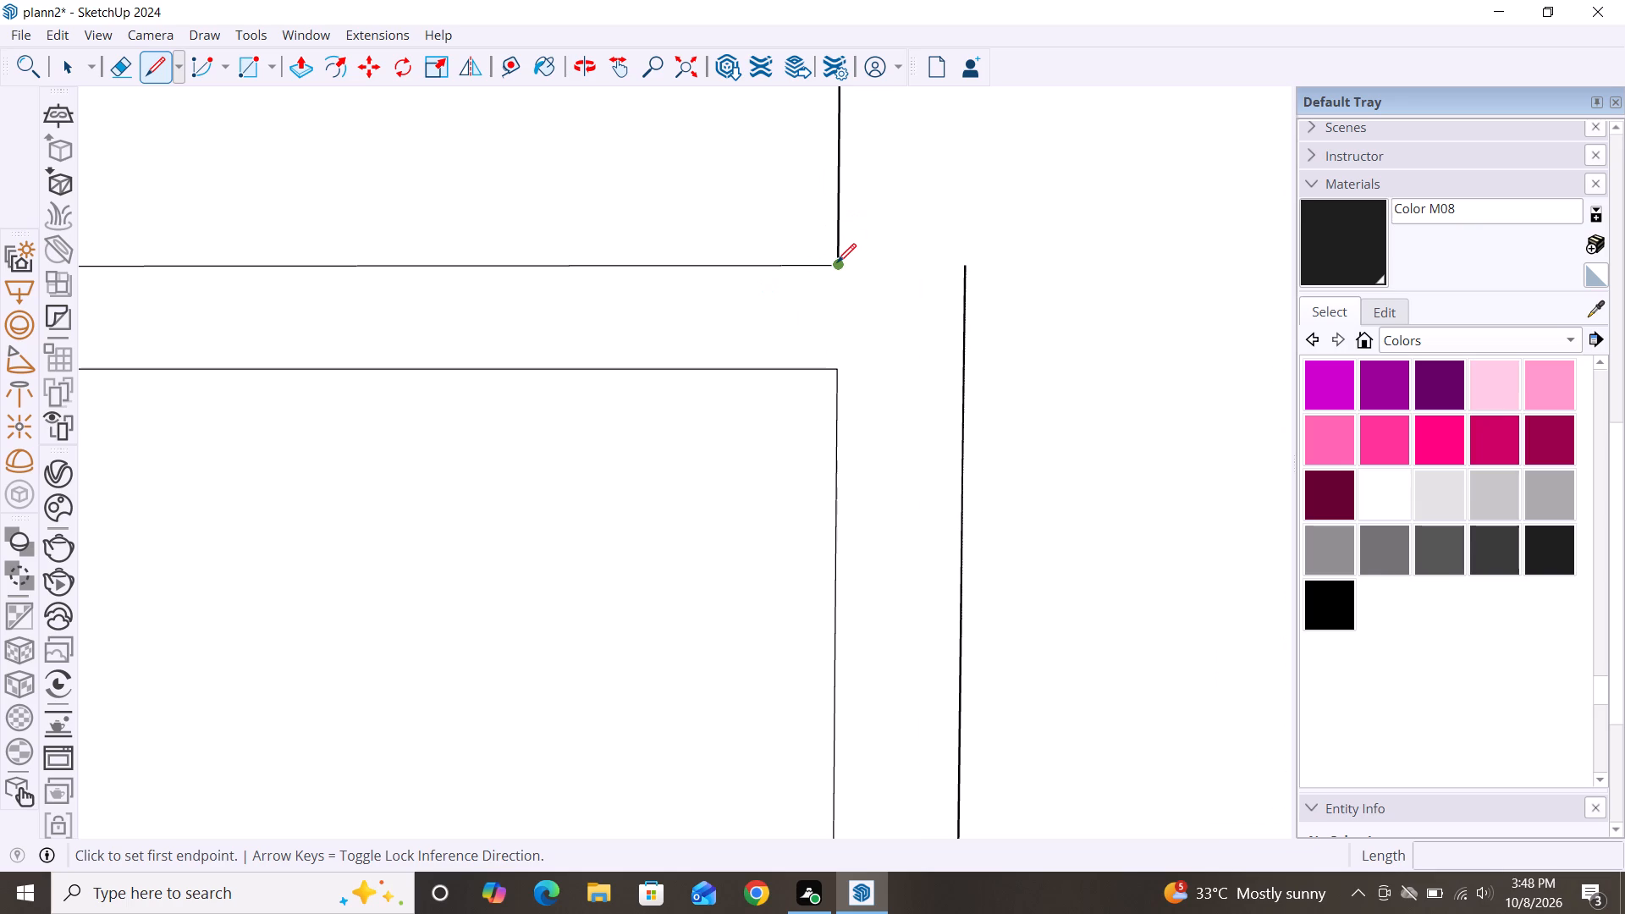
pyautogui.click(836, 265)
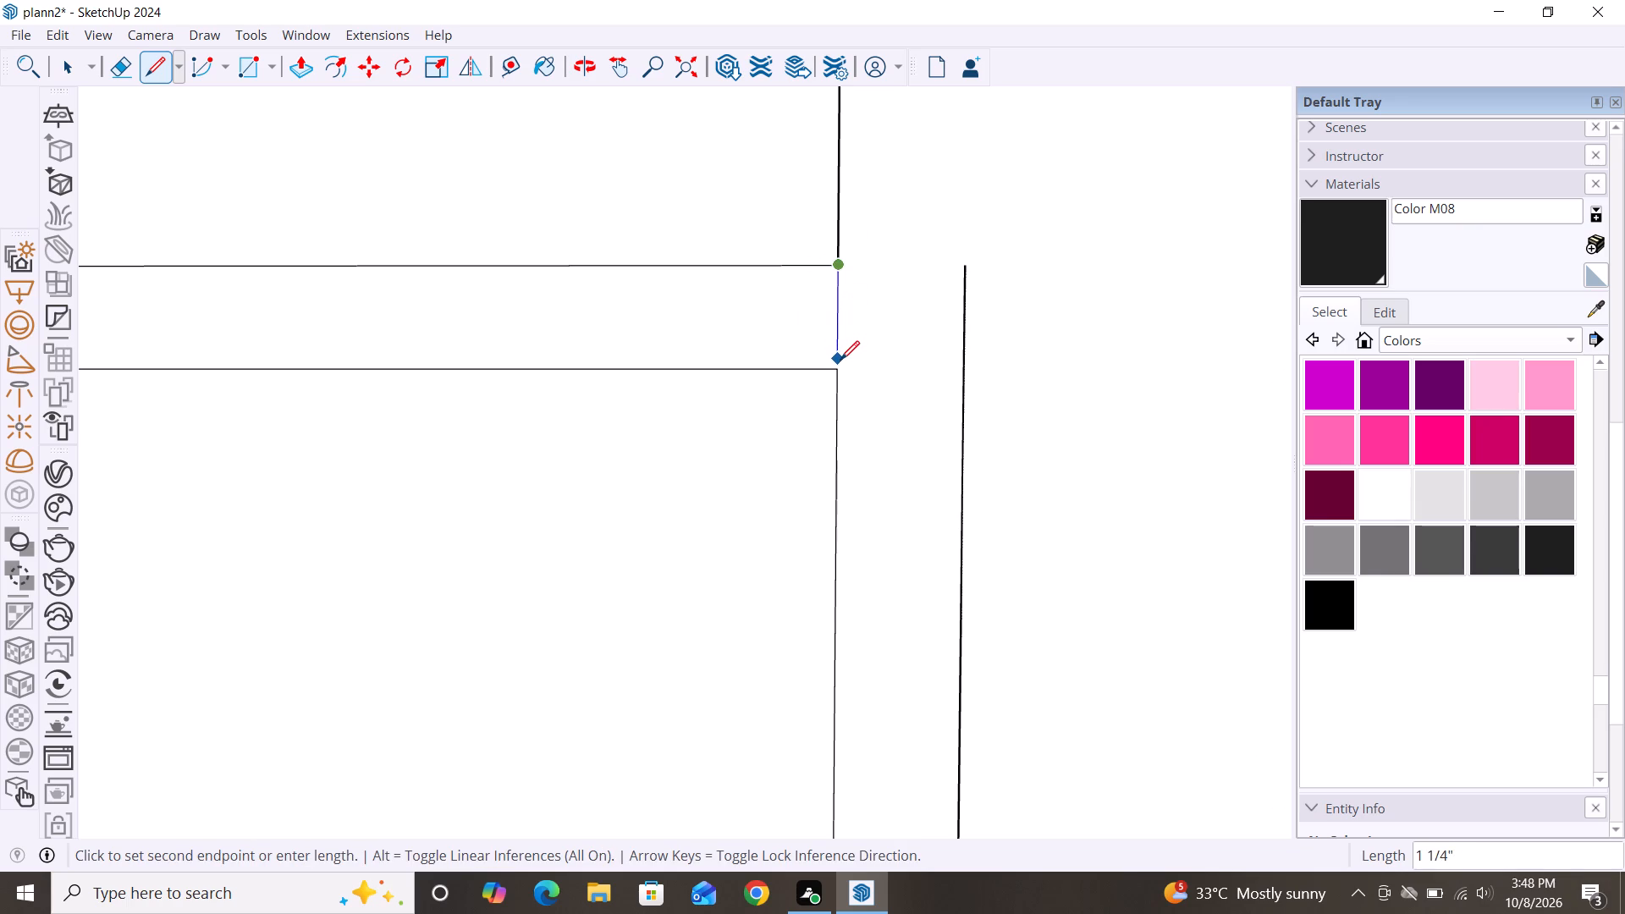
pyautogui.doubleClick(839, 378)
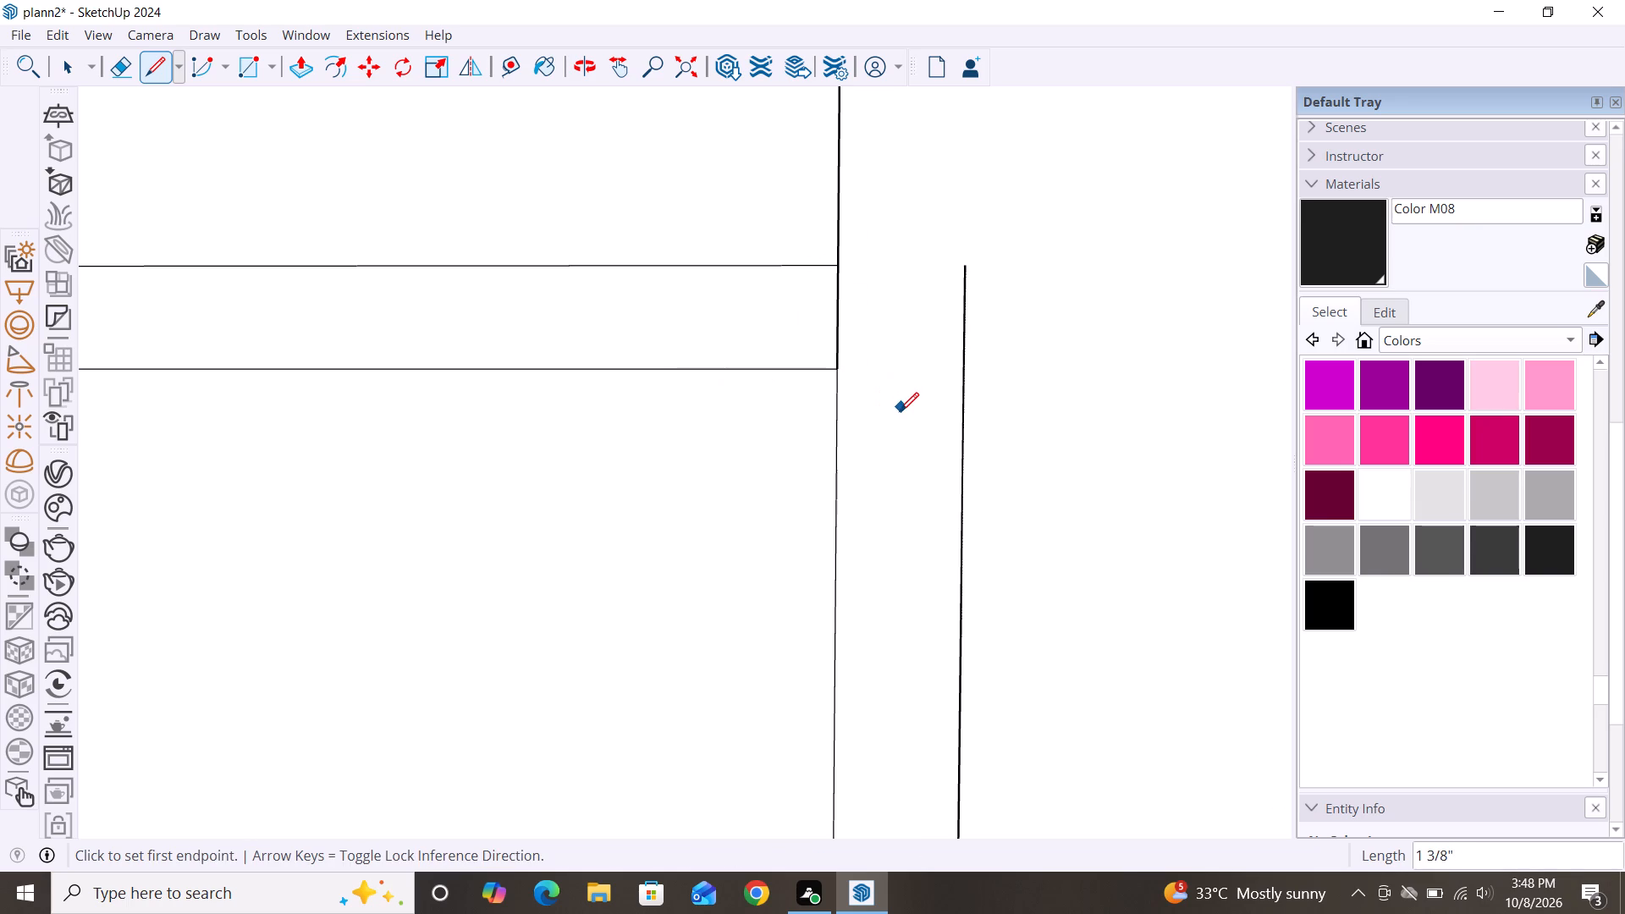
pyautogui.press('Escape')
# Examine the second crossbar's lower right corner, where the new line meets the crossbar and the pane edge.
pyautogui.scroll(4, 827, 355)
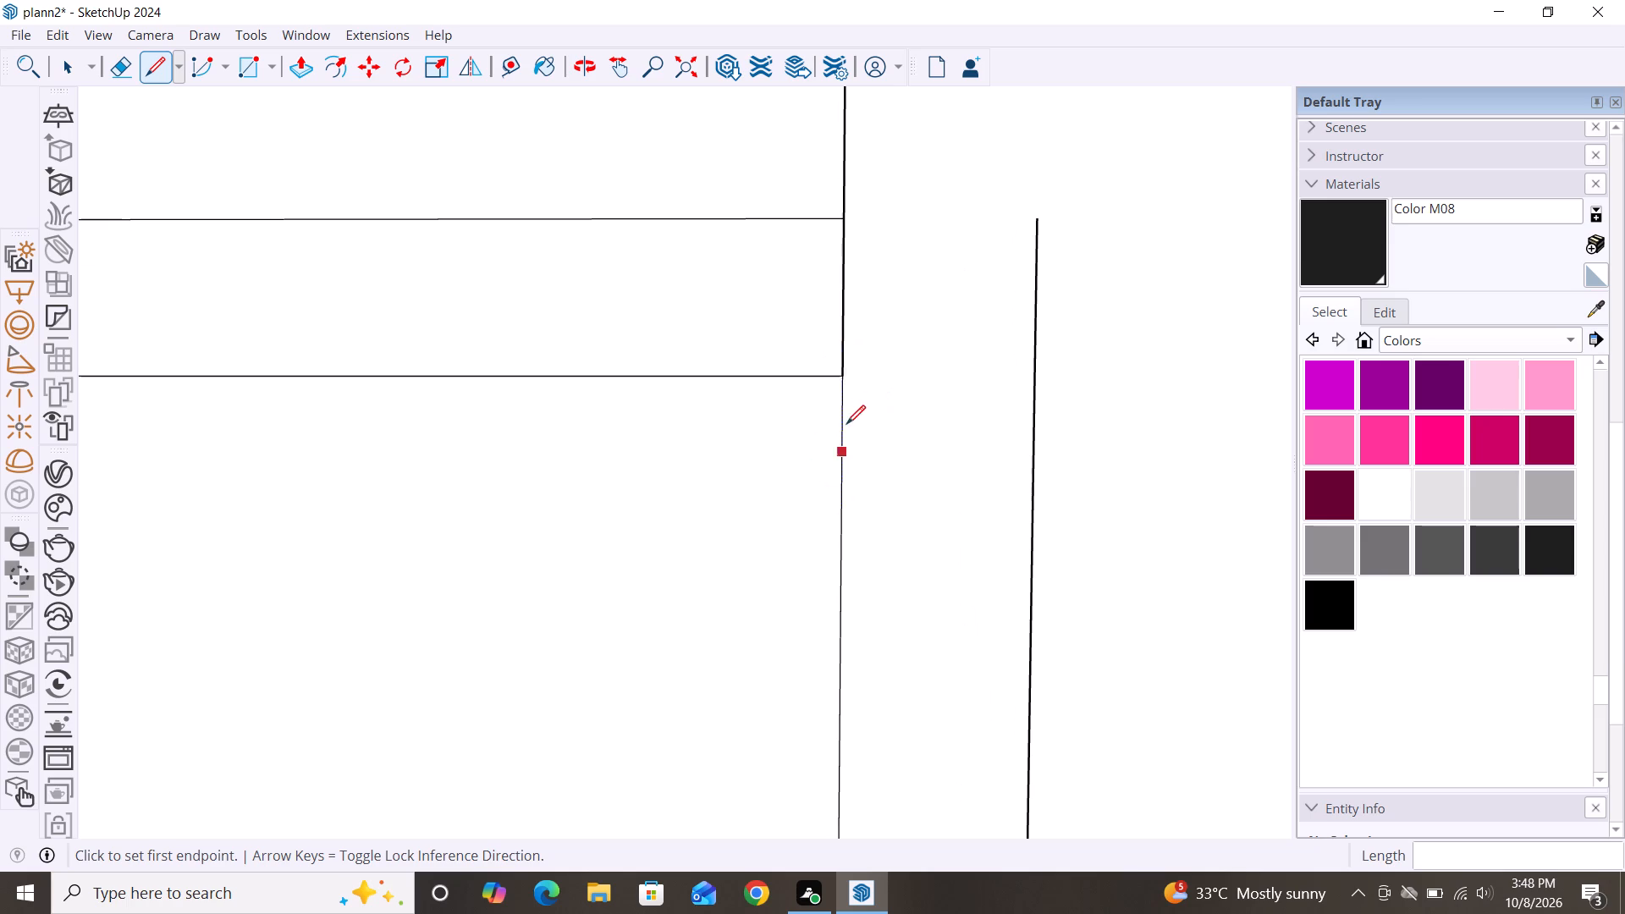
pyautogui.scroll(12, 848, 414)
pyautogui.scroll(4, 835, 289)
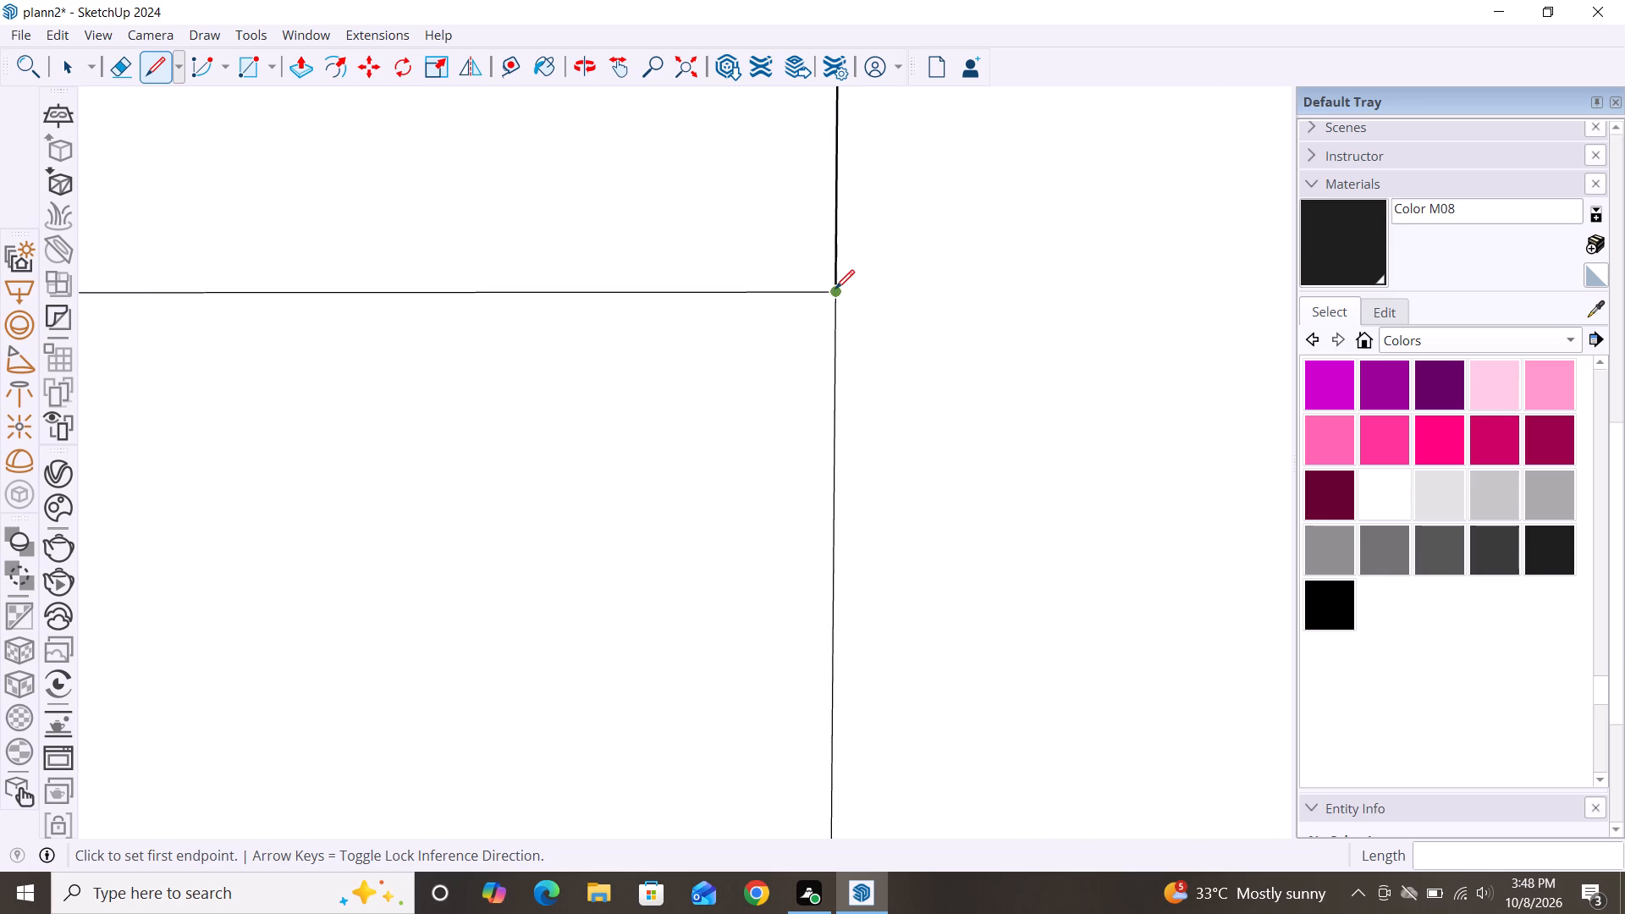
pyautogui.scroll(3, 835, 289)
pyautogui.press('space')
pyautogui.scroll(11, 829, 305)
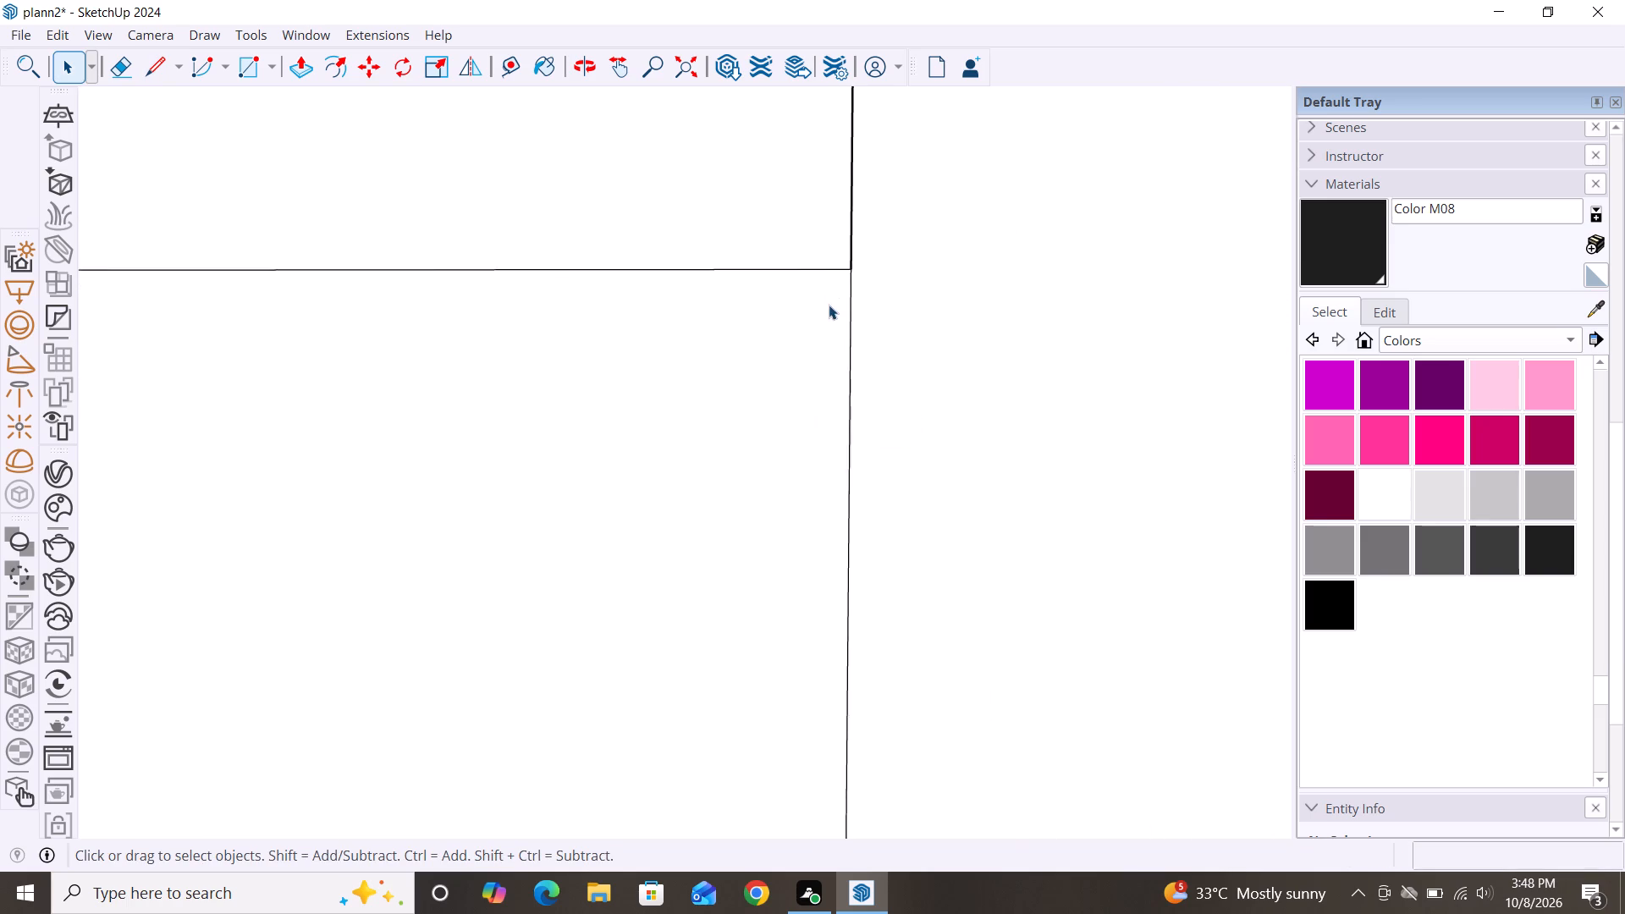
pyautogui.scroll(7, 829, 305)
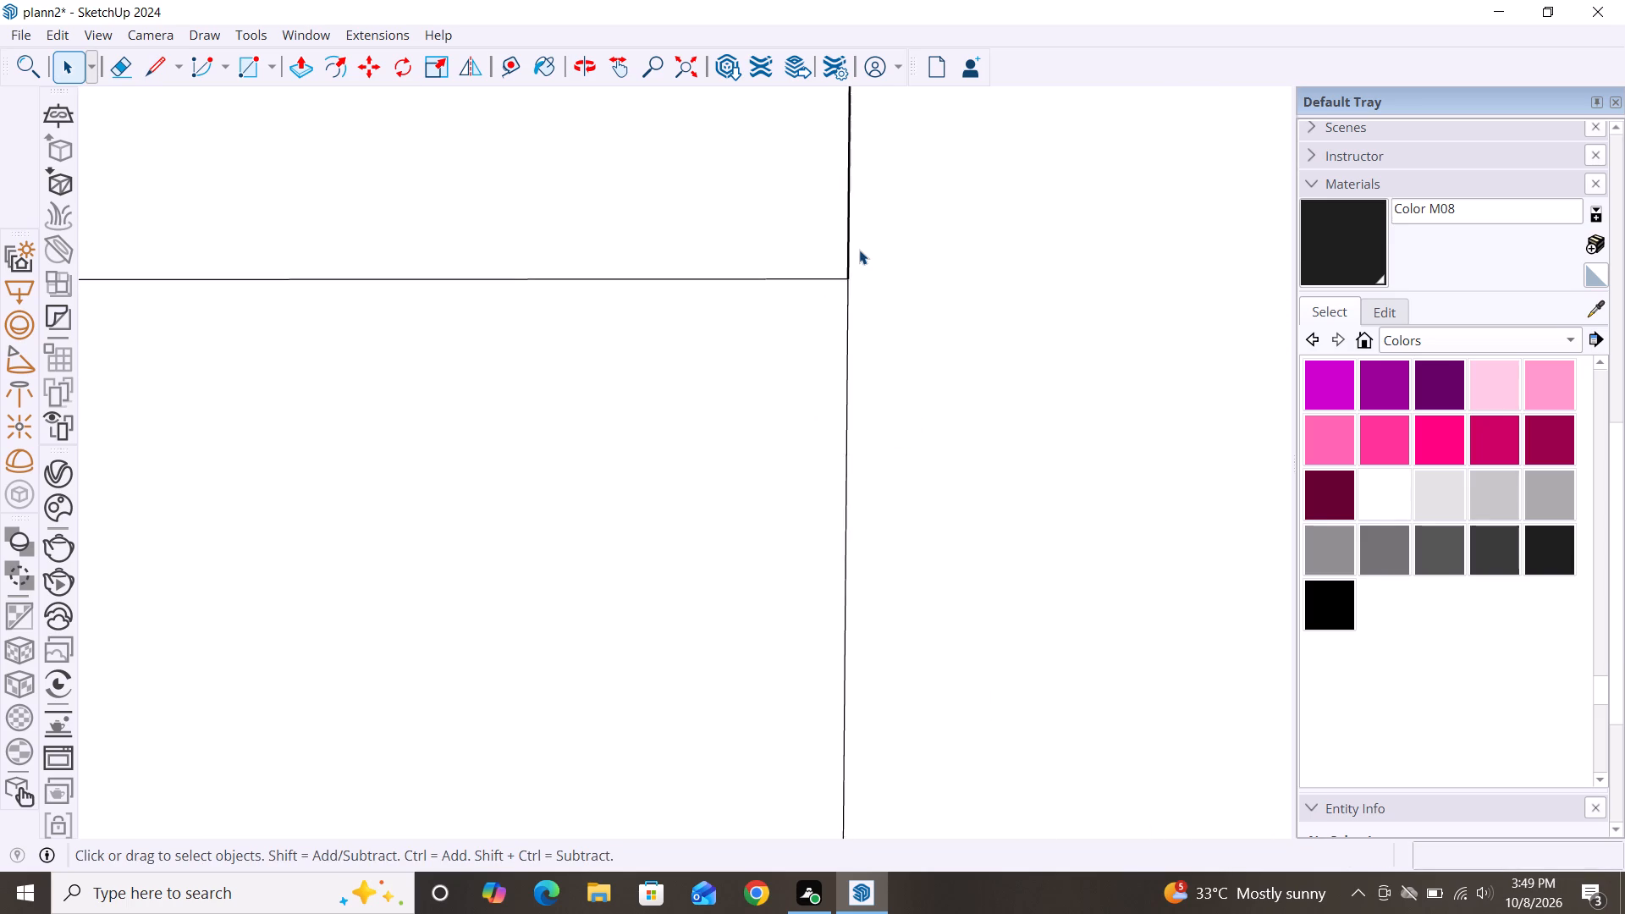
pyautogui.scroll(-10, 863, 317)
pyautogui.scroll(-5, 932, 449)
pyautogui.scroll(-10, 916, 261)
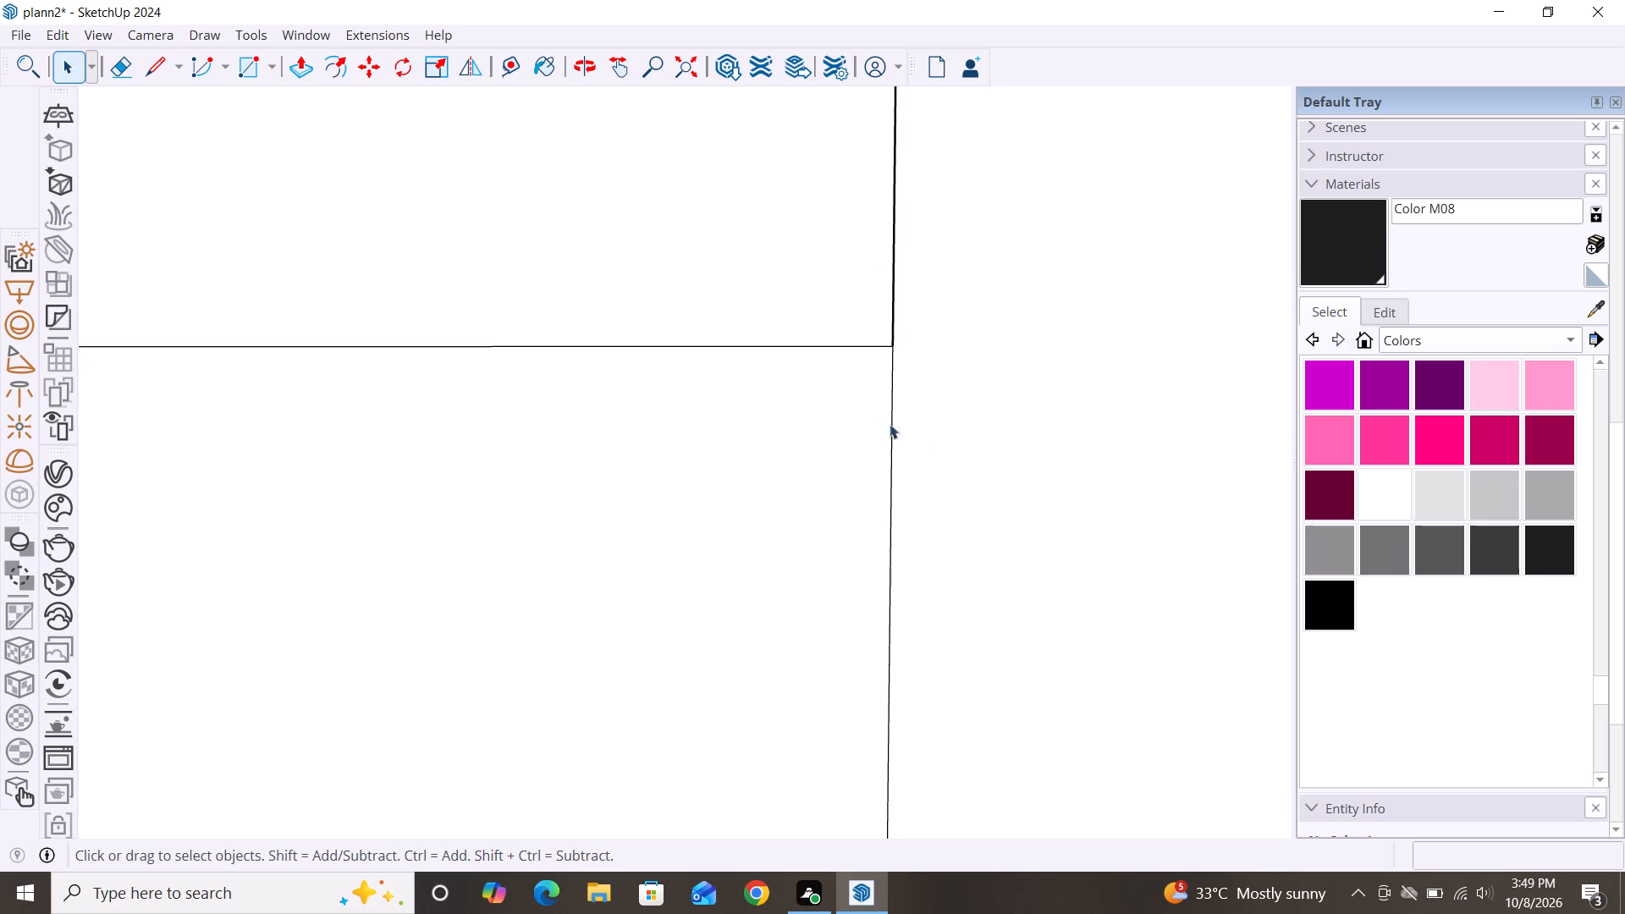
pyautogui.scroll(-5, 973, 493)
pyautogui.scroll(-5, 1017, 422)
pyautogui.scroll(-4, 806, 381)
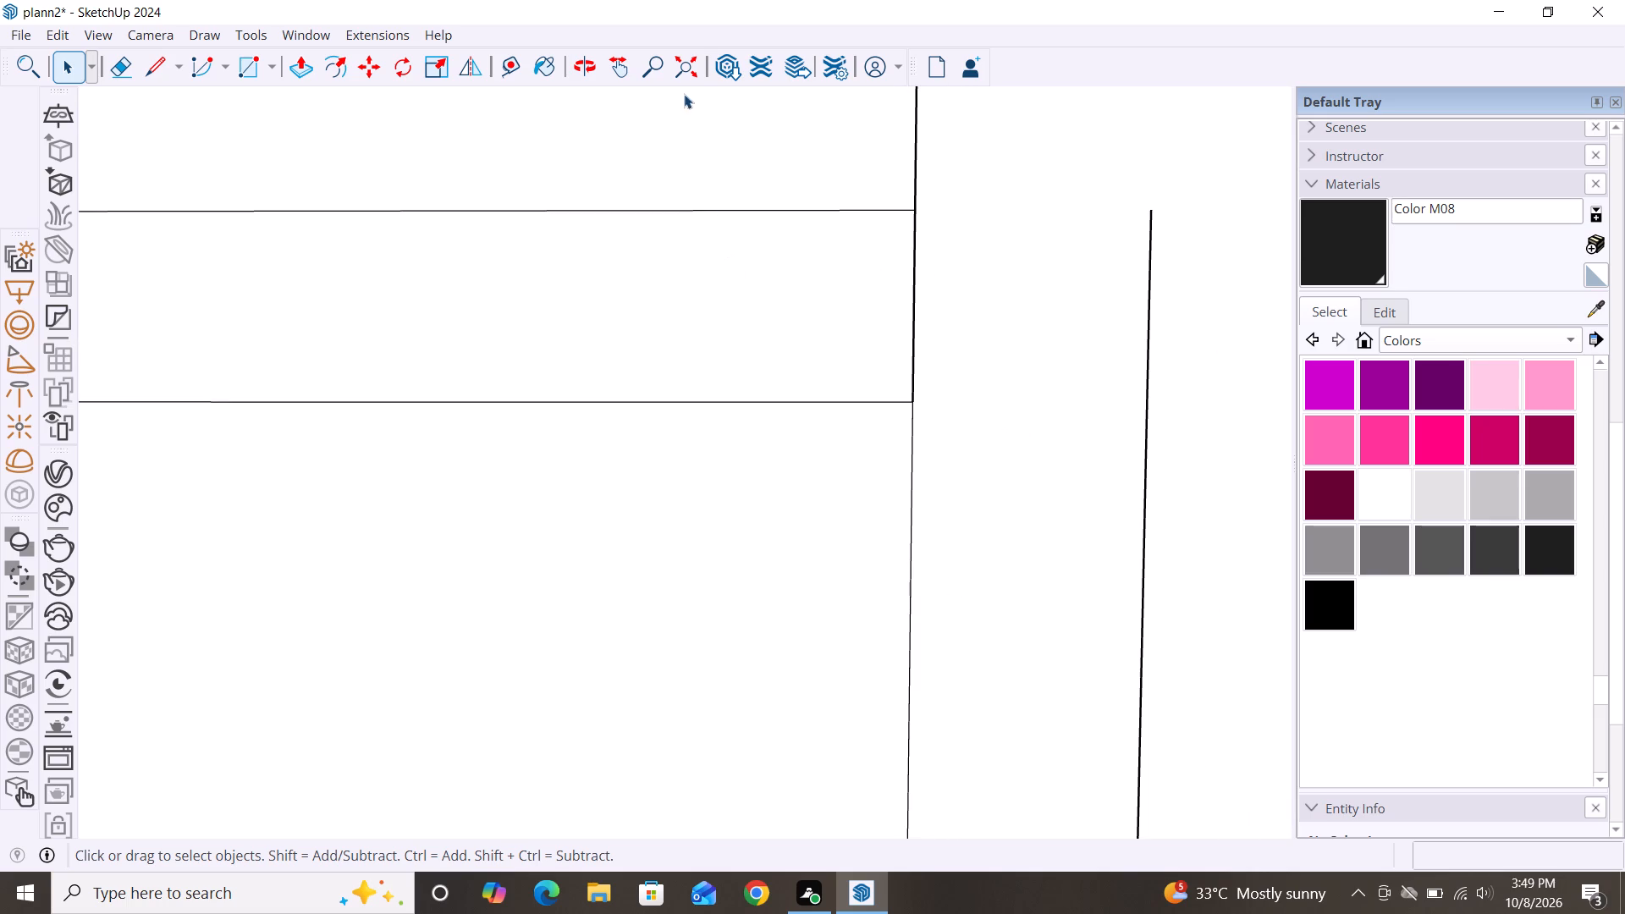
# Delete the short leftover edge piece beside the right end of the tower window's first crossbar.
pyautogui.click(687, 74)
pyautogui.scroll(7, 738, 234)
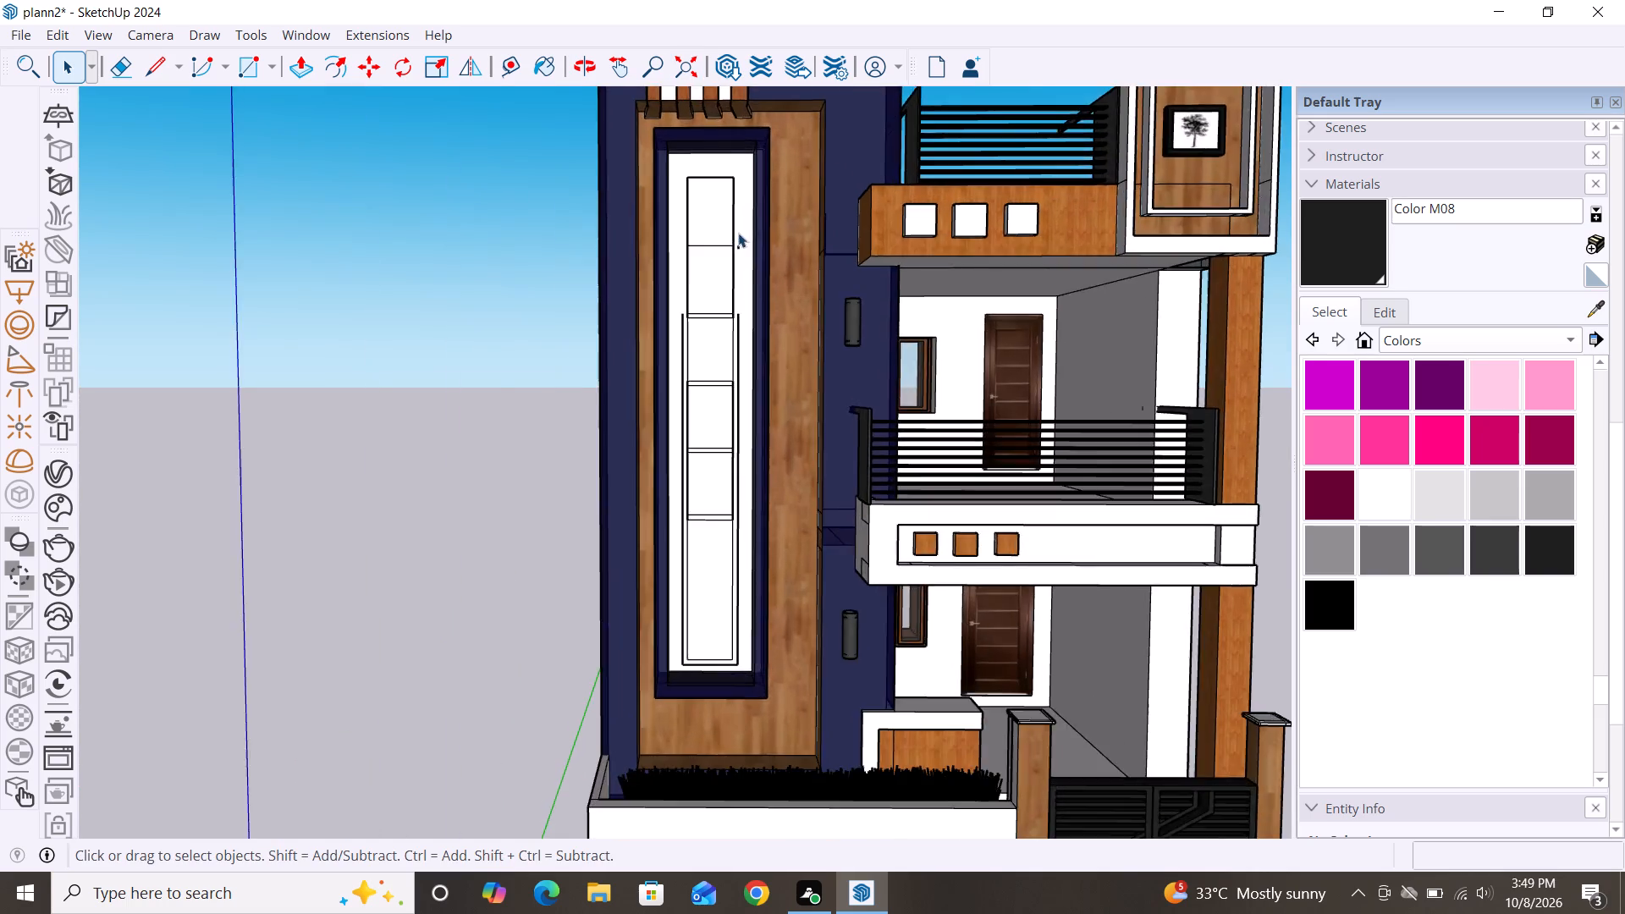
pyautogui.scroll(17, 738, 233)
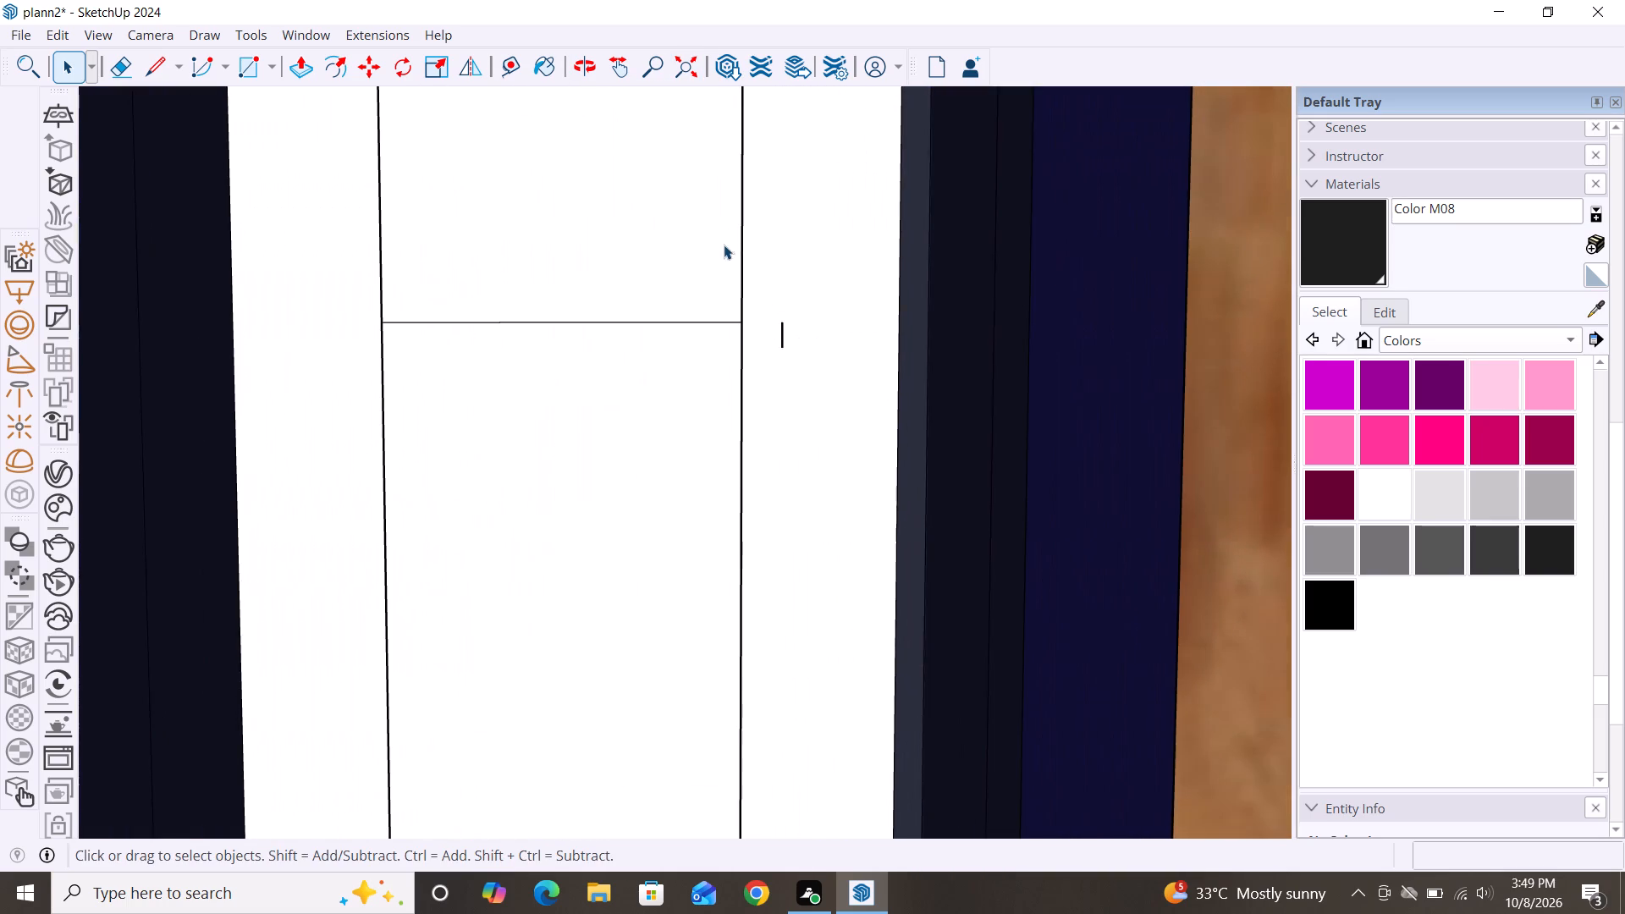
pyautogui.click(785, 340)
pyautogui.press('Delete')
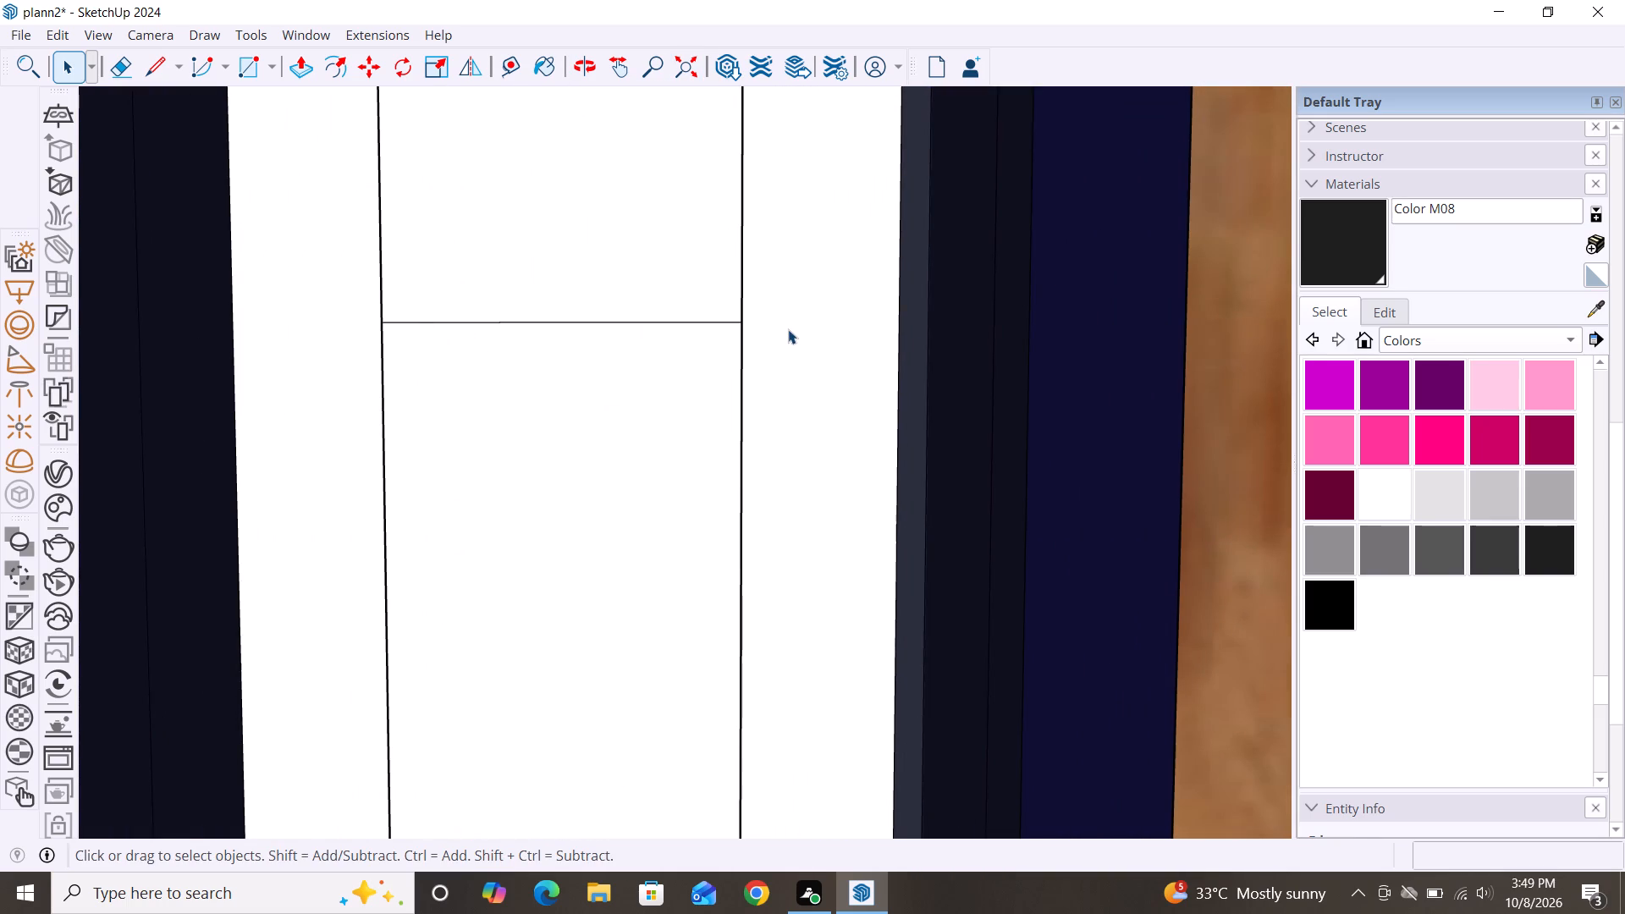
# Delete the frame's left outer edge beside the third, fourth and fifth panes of the tower window.
pyautogui.scroll(-8, 780, 471)
pyautogui.scroll(-4, 734, 377)
pyautogui.scroll(-4, 734, 309)
pyautogui.scroll(-6, 747, 221)
pyautogui.scroll(10, 715, 473)
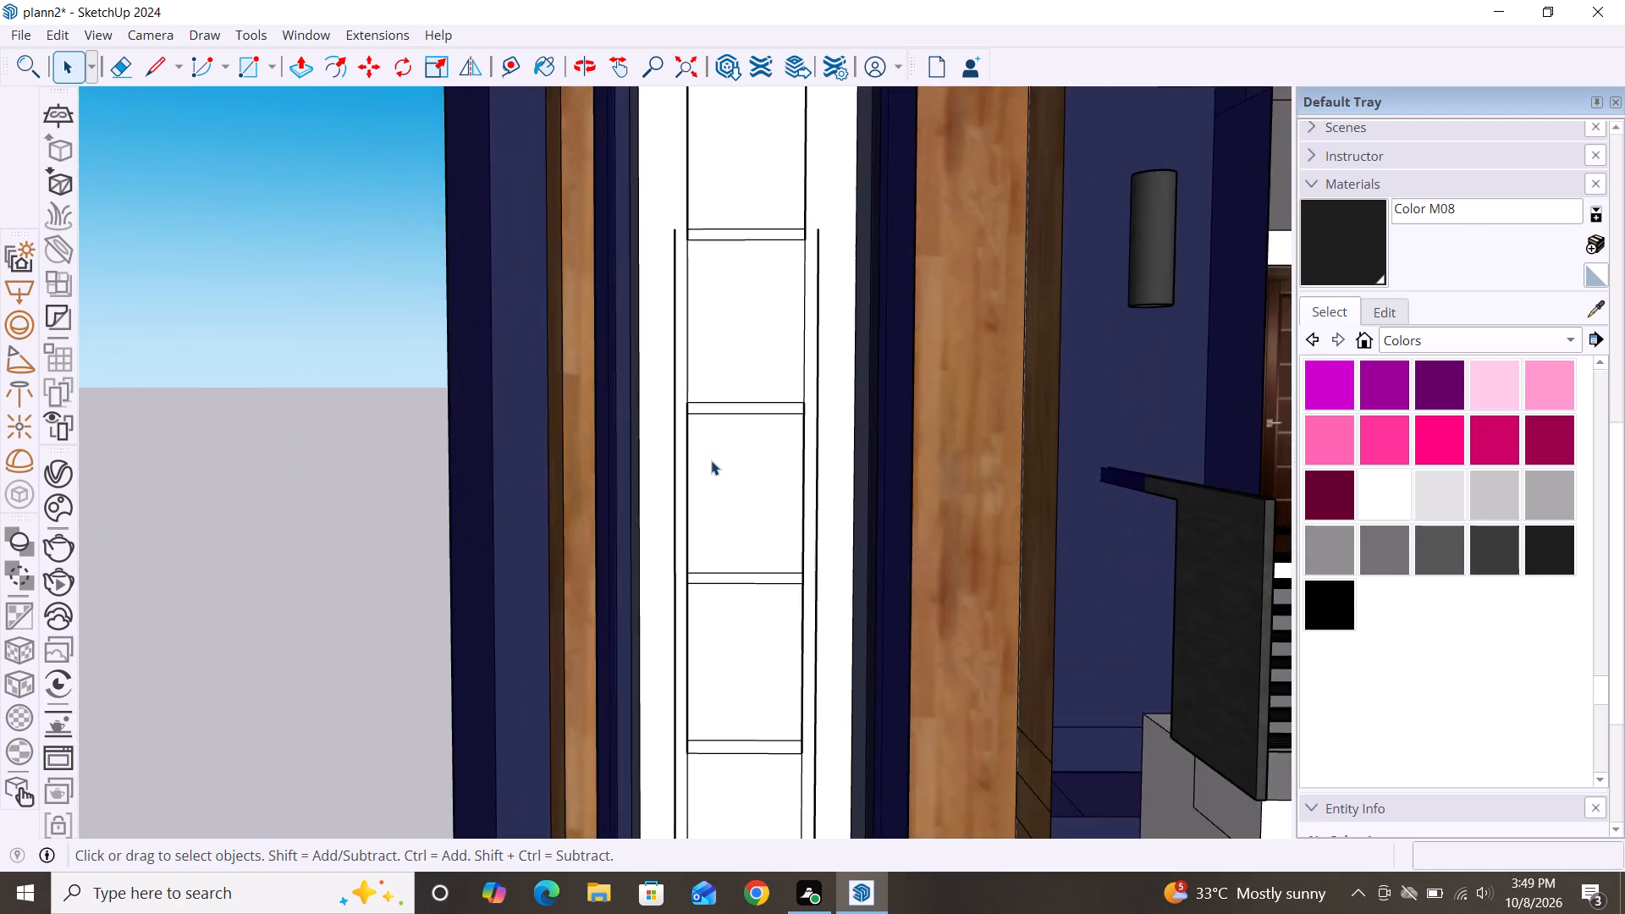
pyautogui.scroll(3, 711, 460)
pyautogui.scroll(-1, 725, 394)
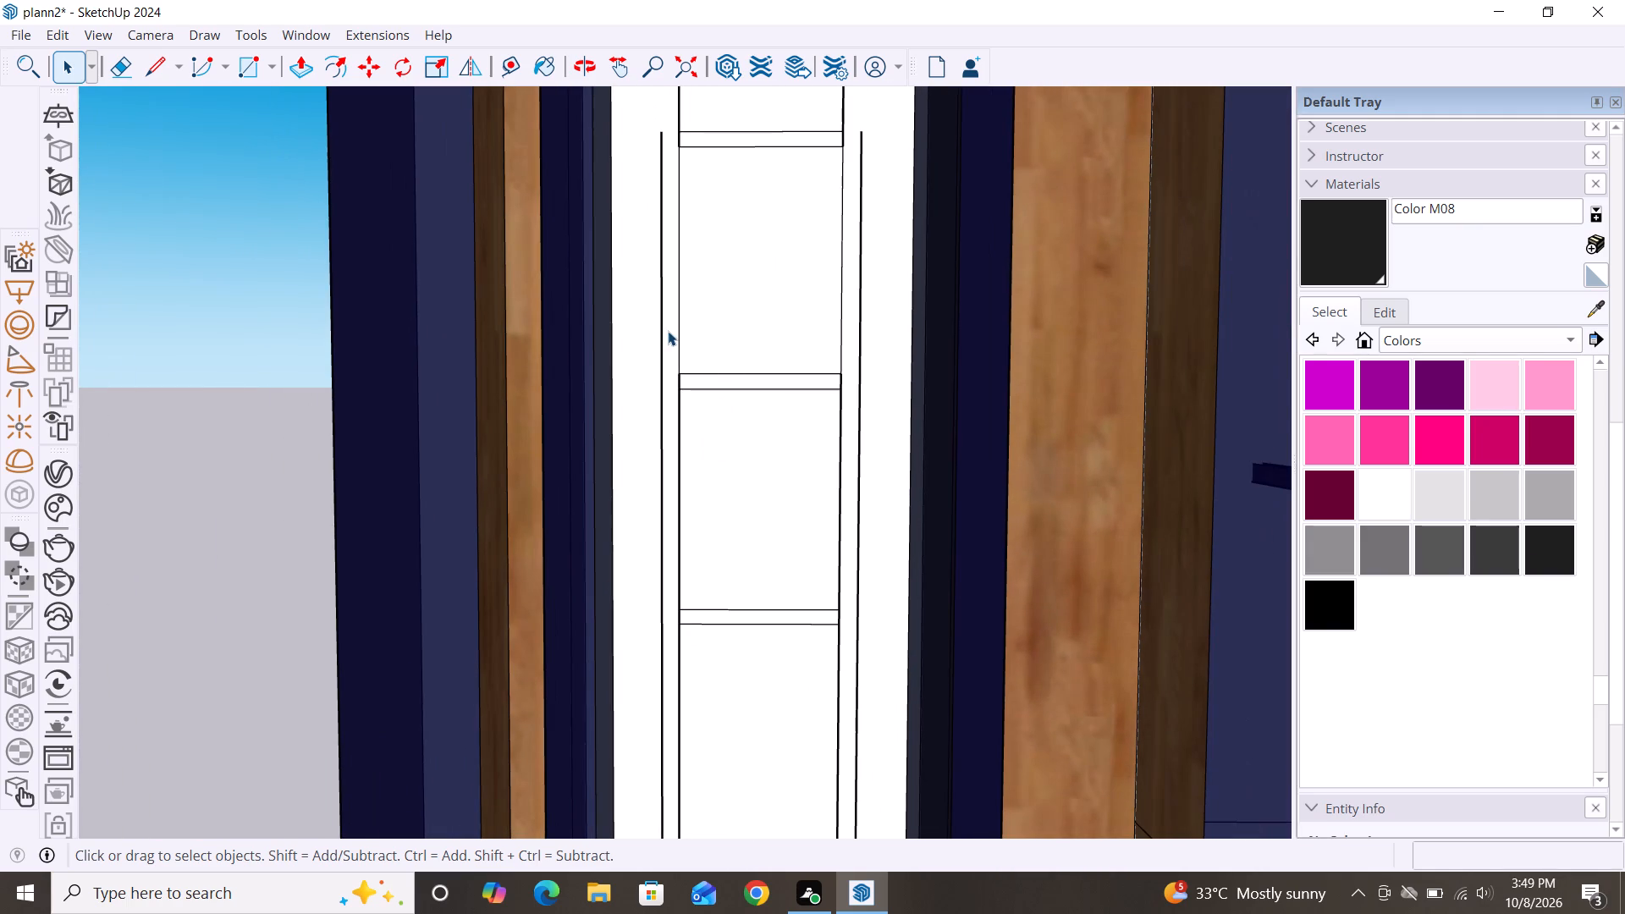
pyautogui.click(660, 344)
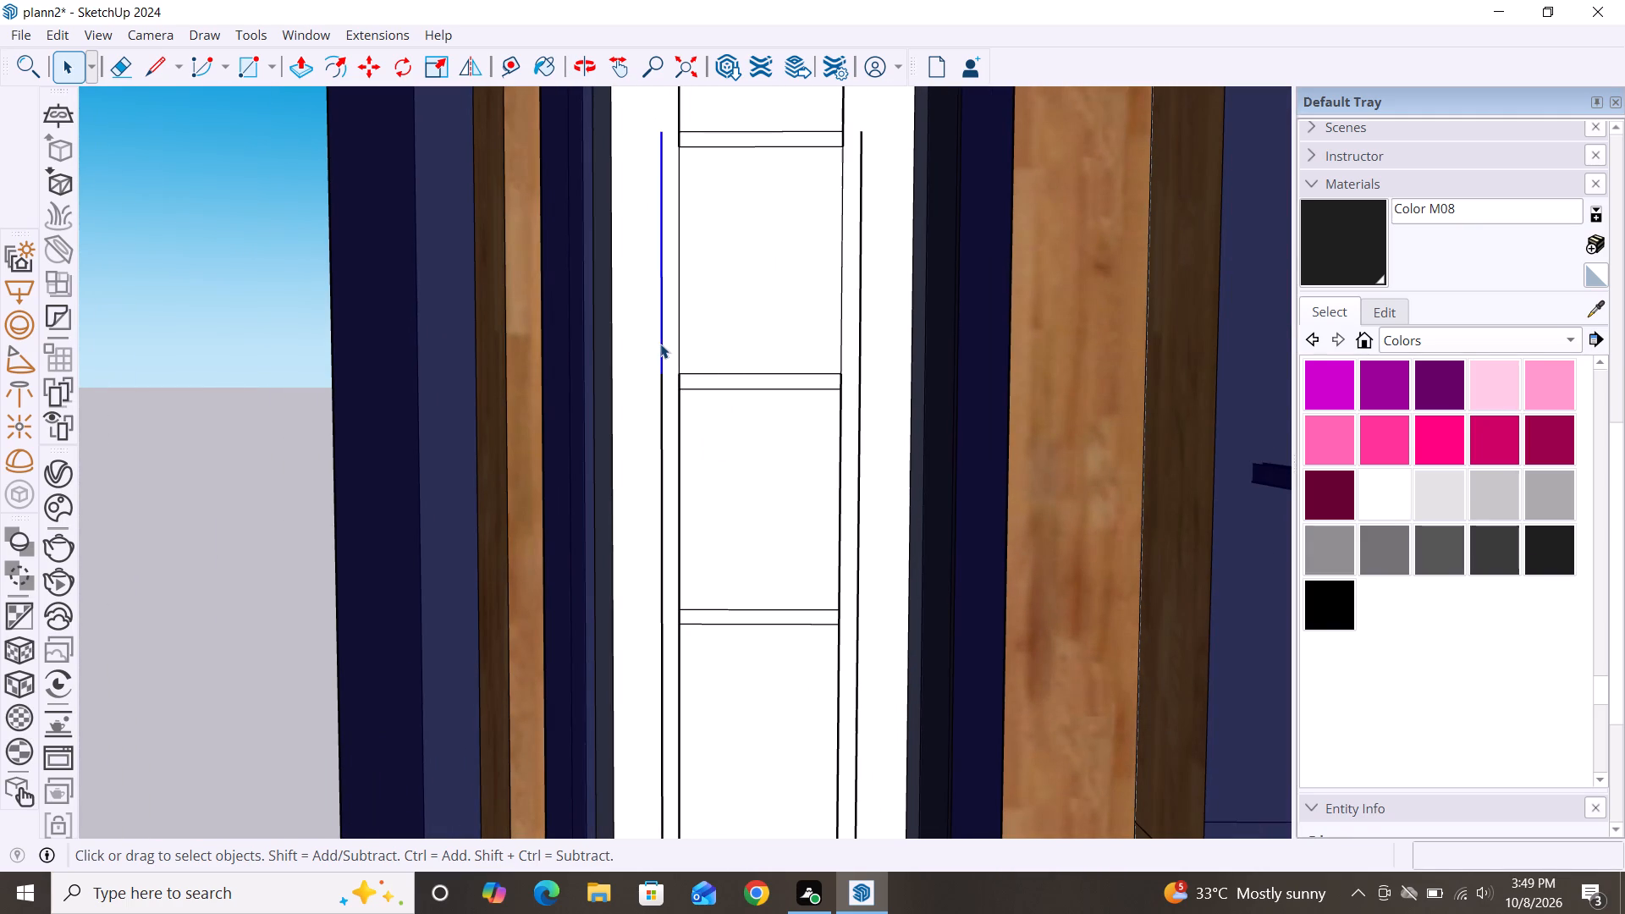
pyautogui.press('Delete')
pyautogui.click(659, 427)
pyautogui.press('Delete')
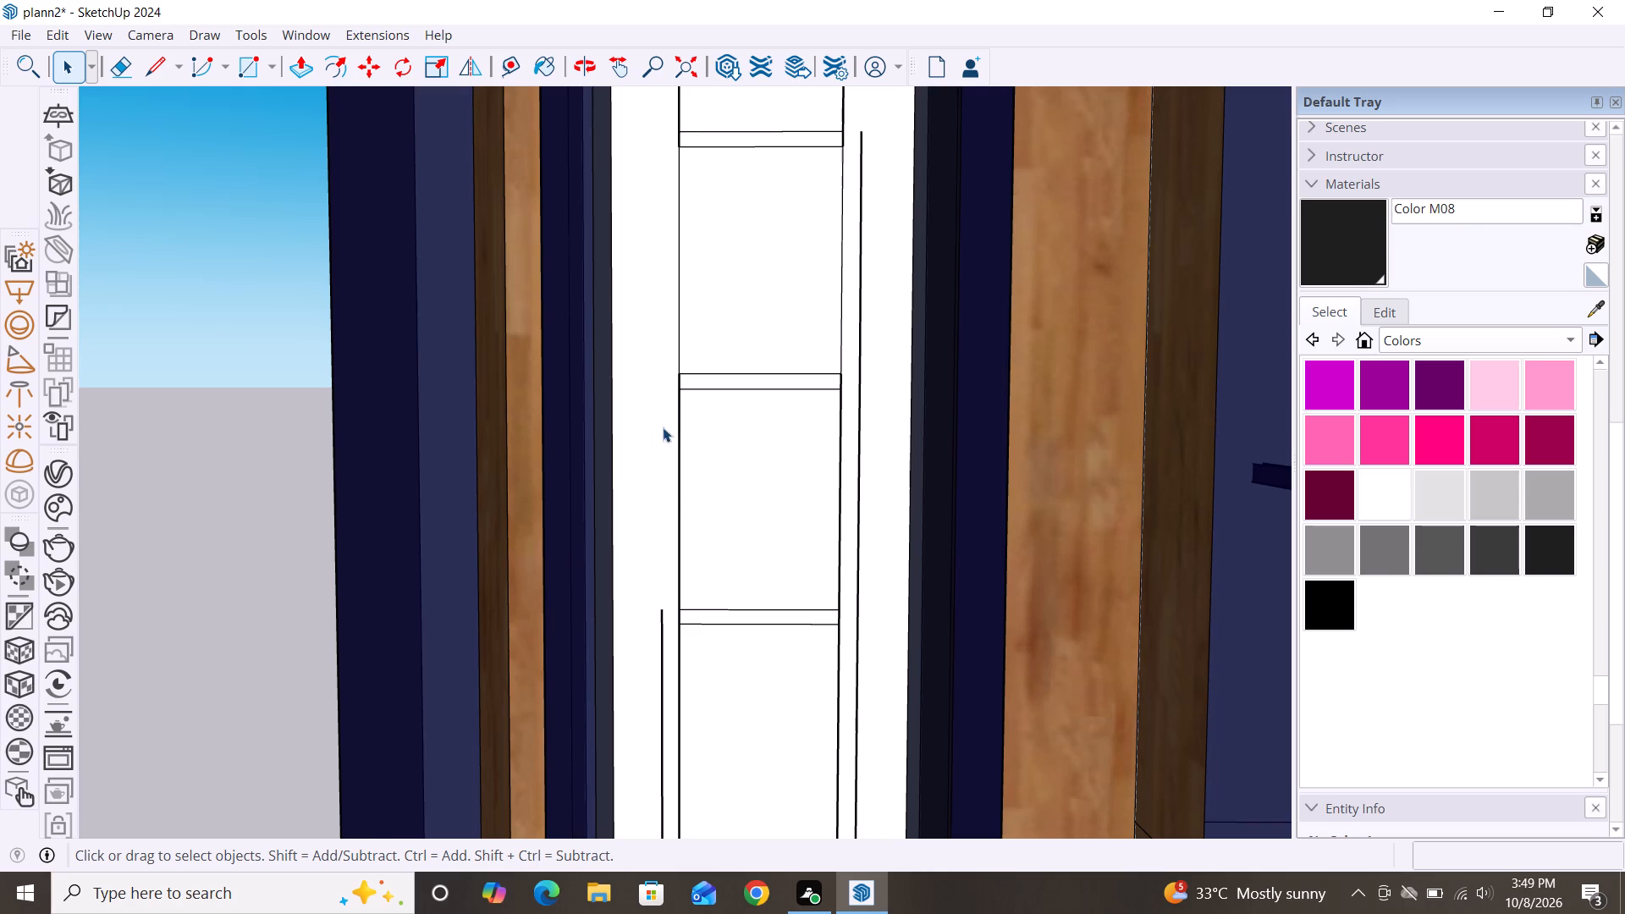
pyautogui.click(663, 632)
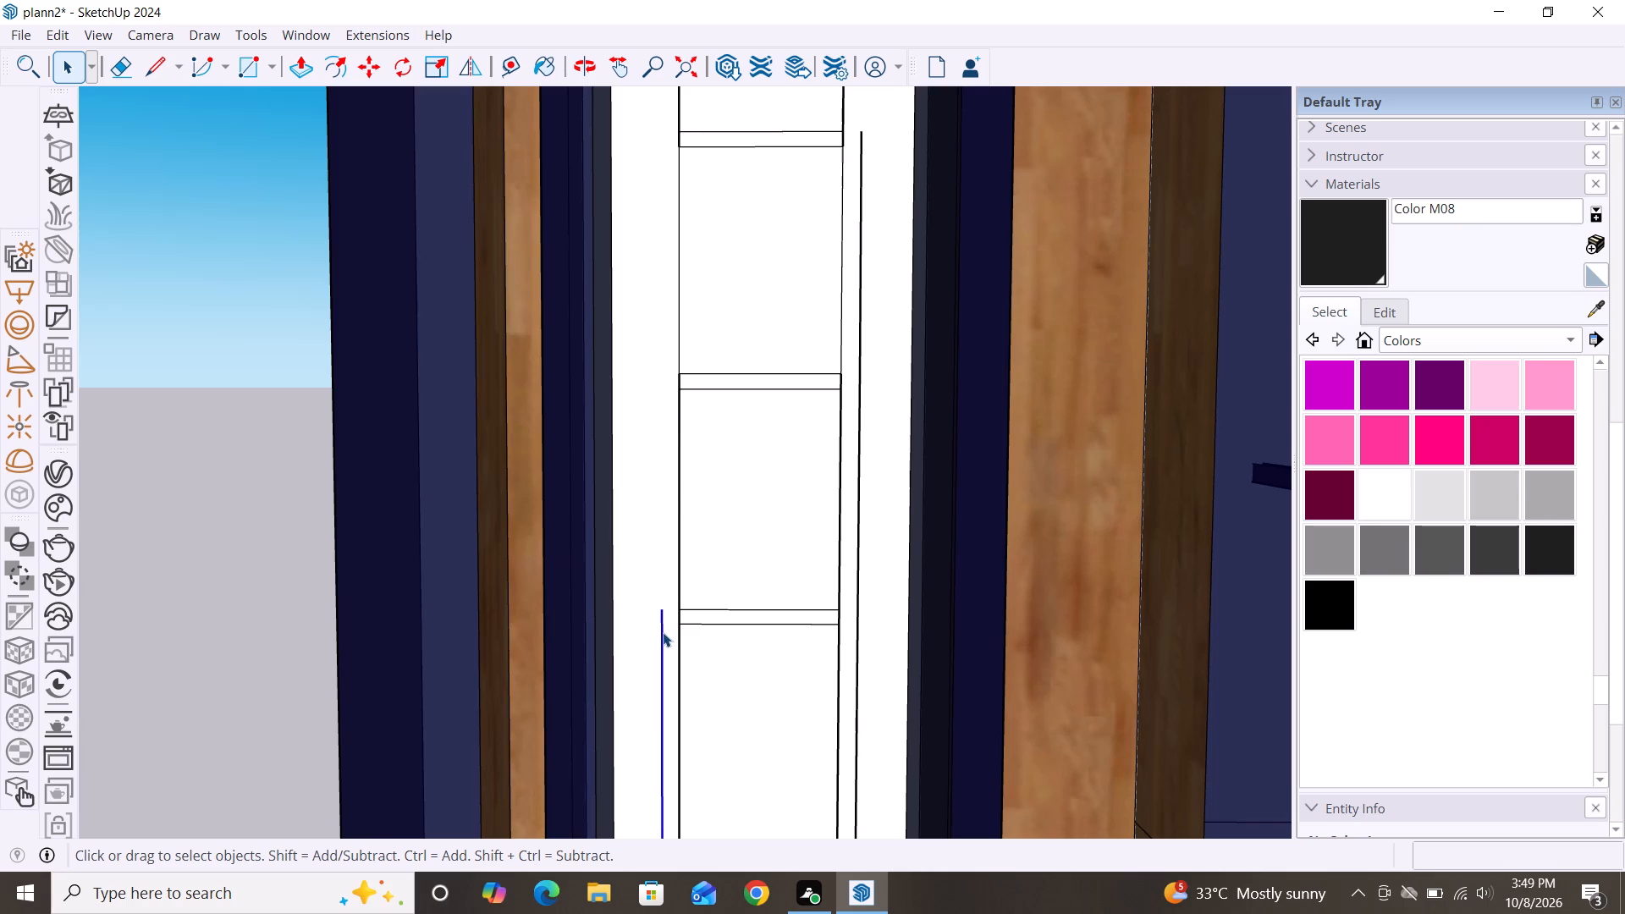
pyautogui.press('Delete')
# Delete the frame's left outer edge beside the tall lowest pane.
pyautogui.scroll(-13, 739, 170)
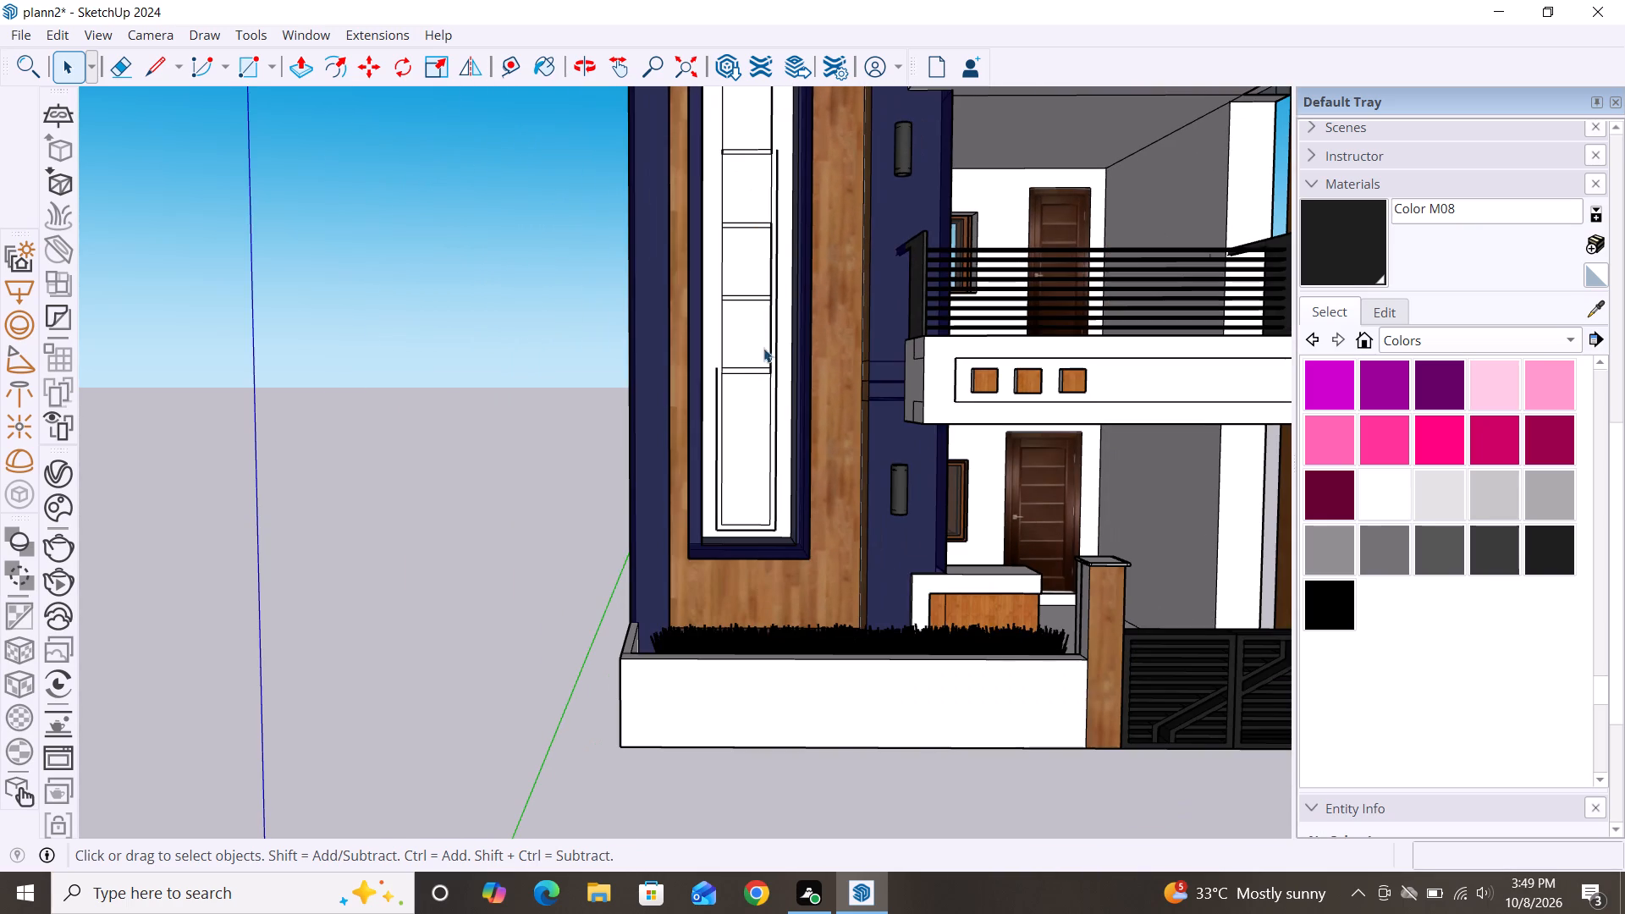
pyautogui.scroll(8, 717, 462)
pyautogui.press('p')
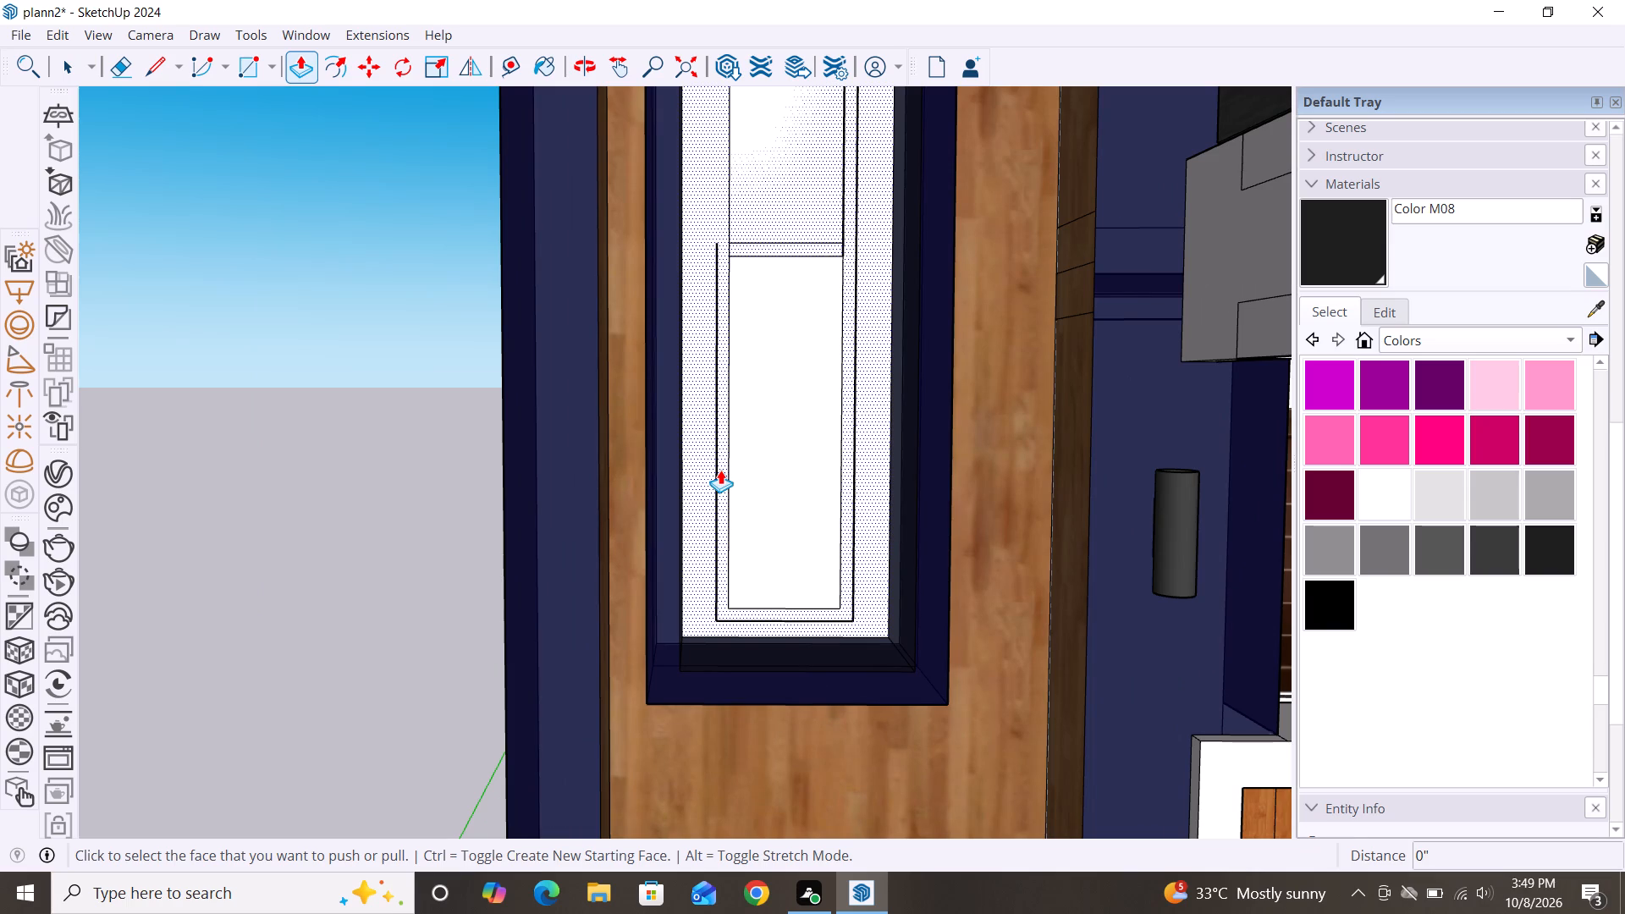
pyautogui.press('Escape')
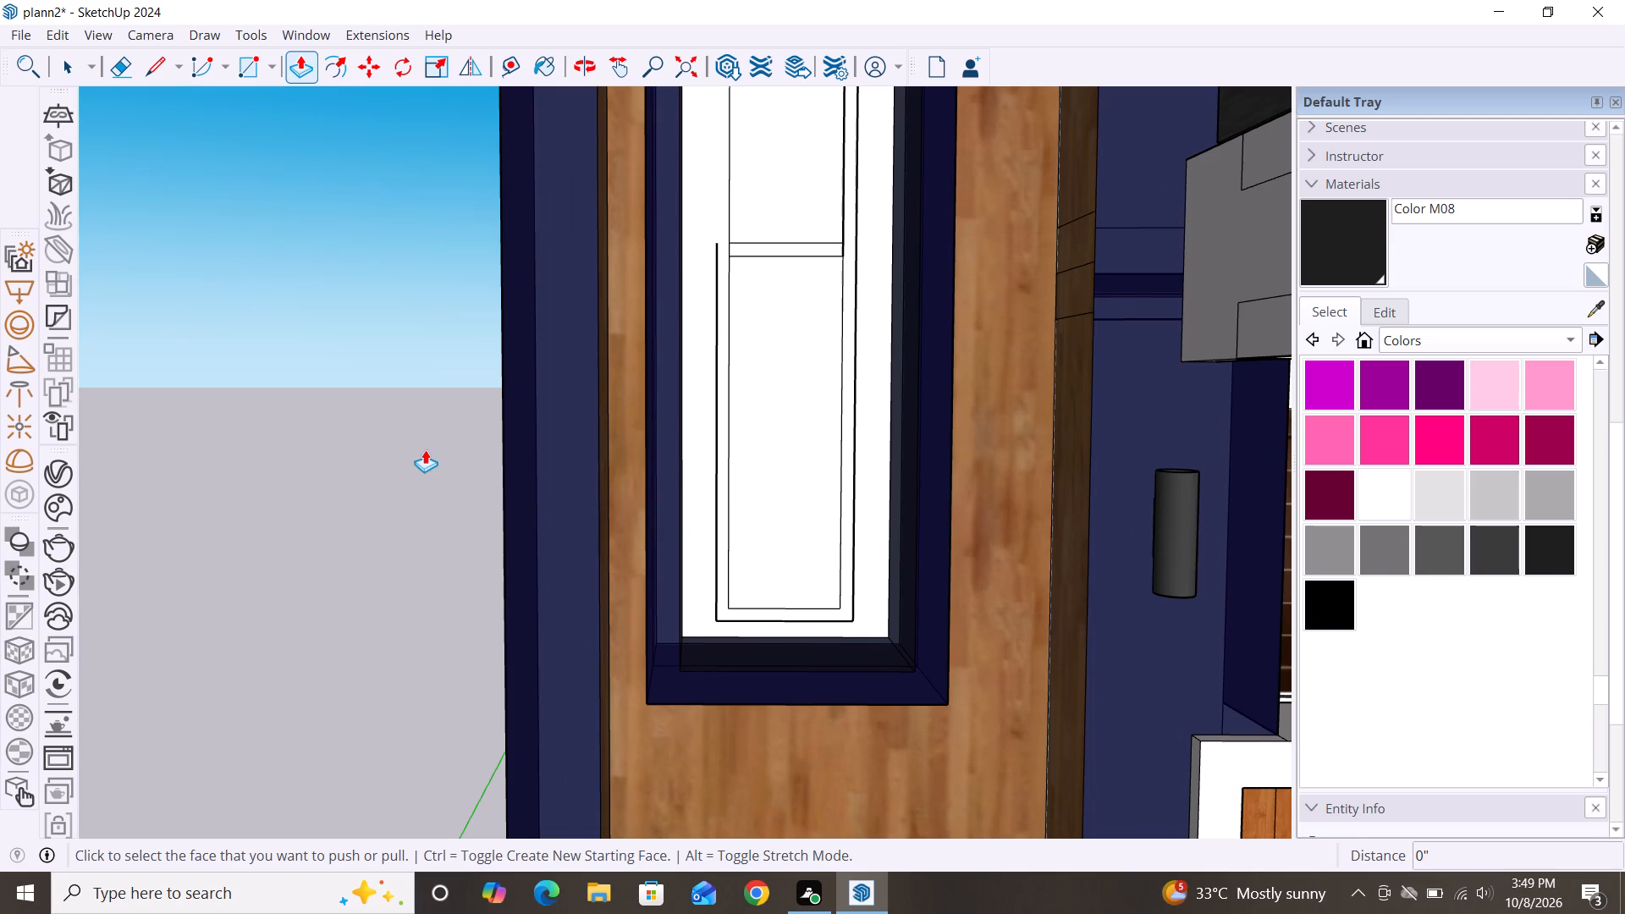
pyautogui.press('space')
pyautogui.click(406, 448)
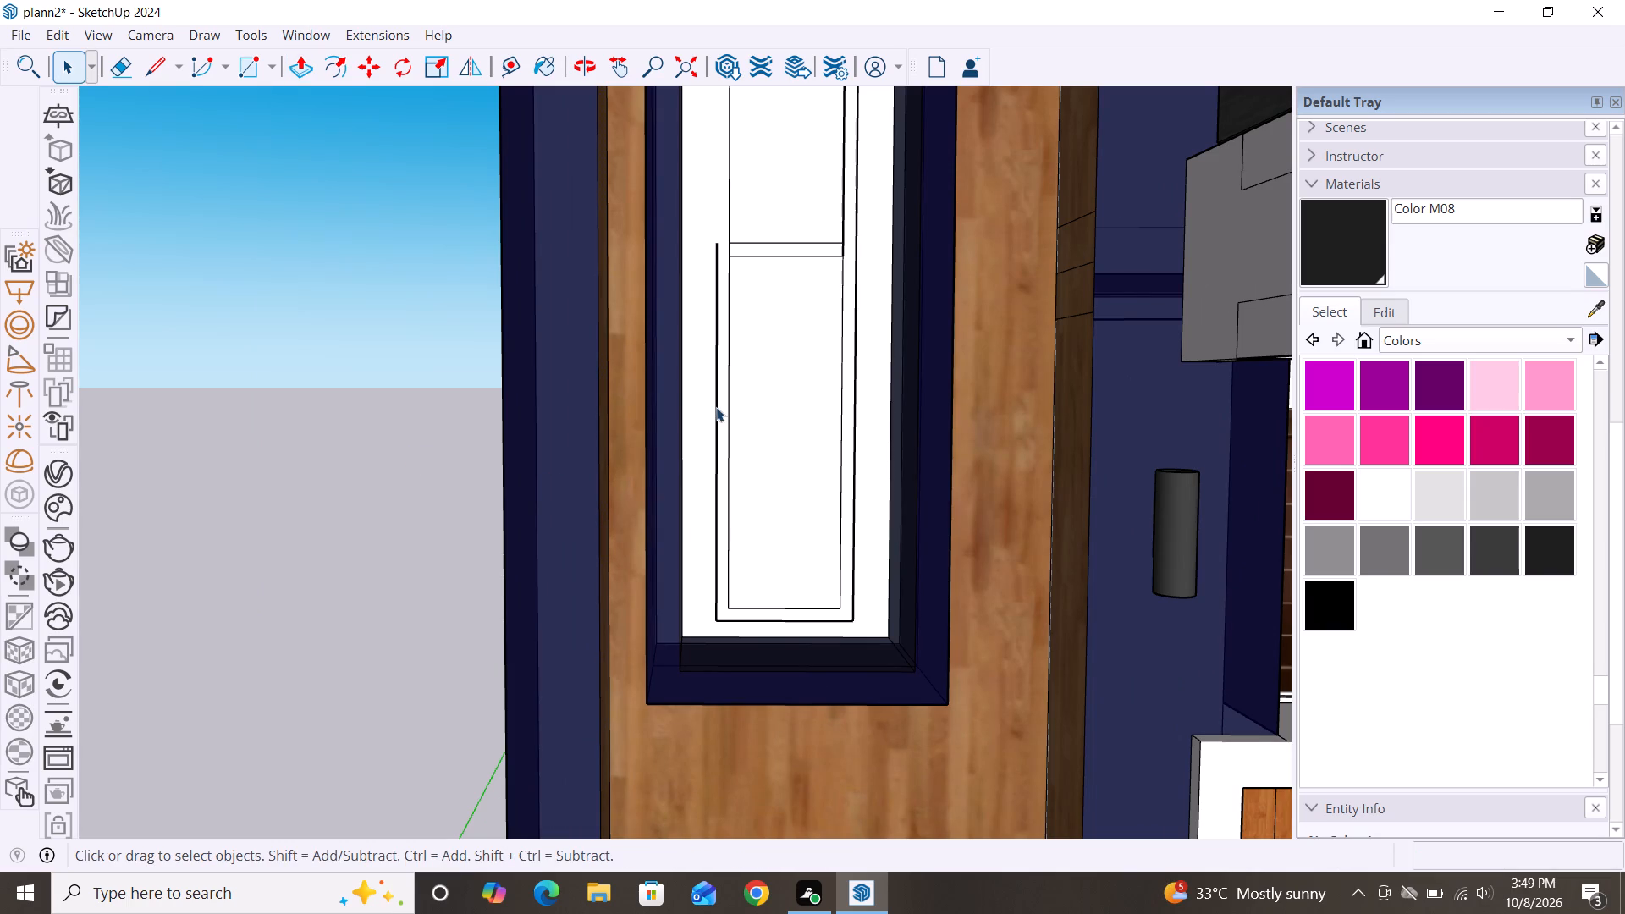
pyautogui.click(716, 407)
pyautogui.press('Delete')
# Delete the frame's bottom outer edge below the lowest pane, including the short horizontal and vertical pieces at both corners.
pyautogui.scroll(-4, 758, 294)
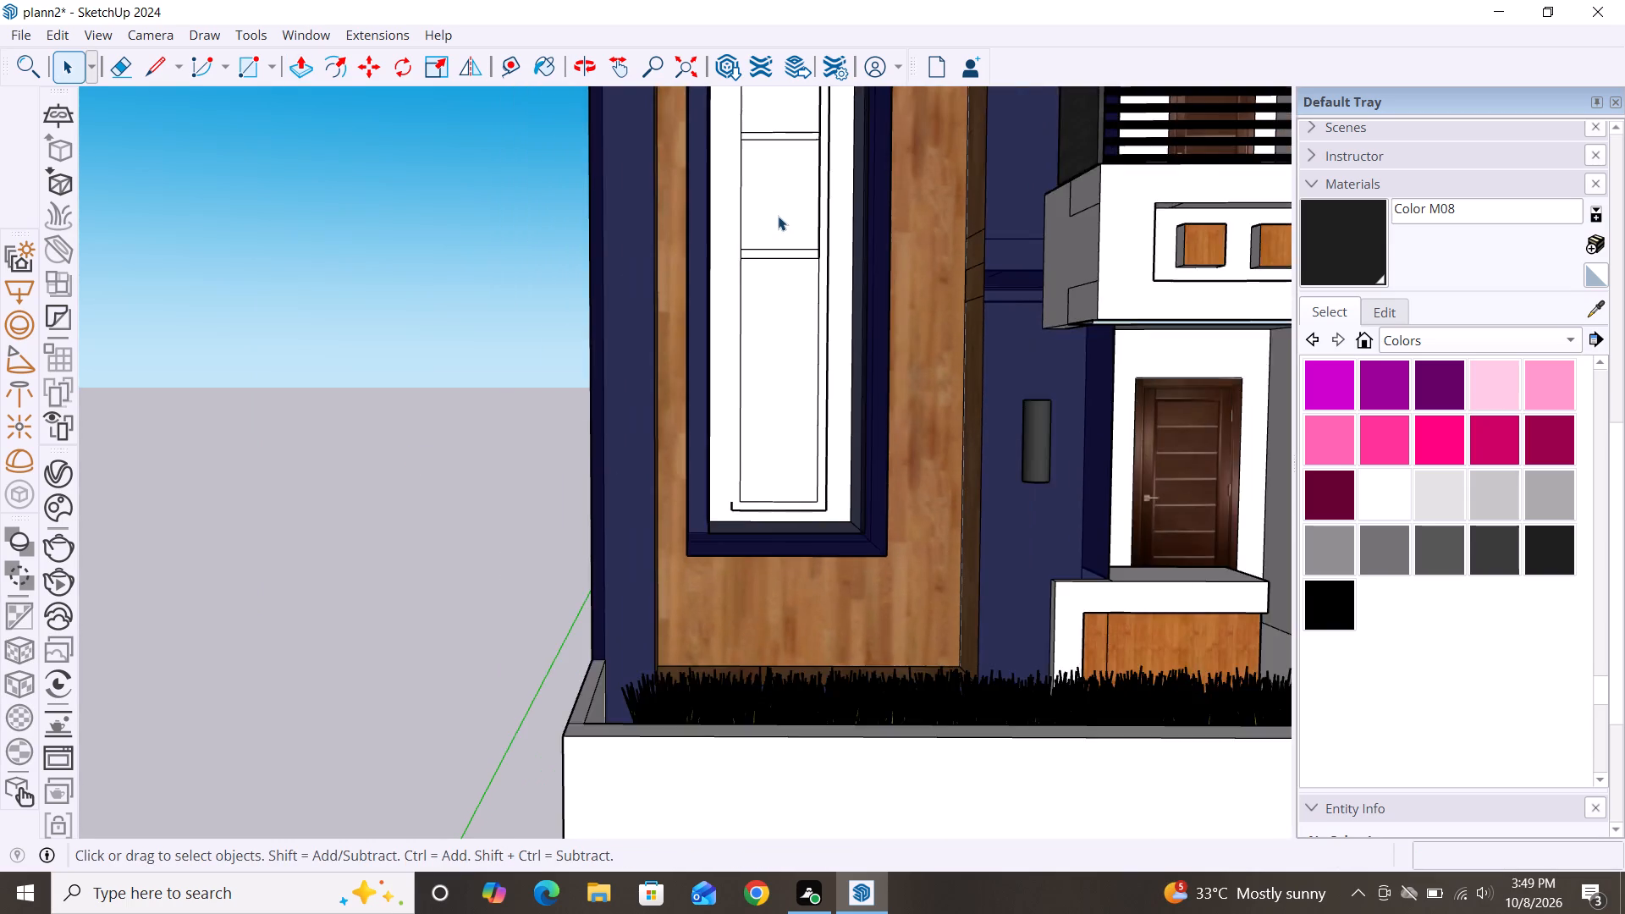
pyautogui.scroll(-3, 779, 212)
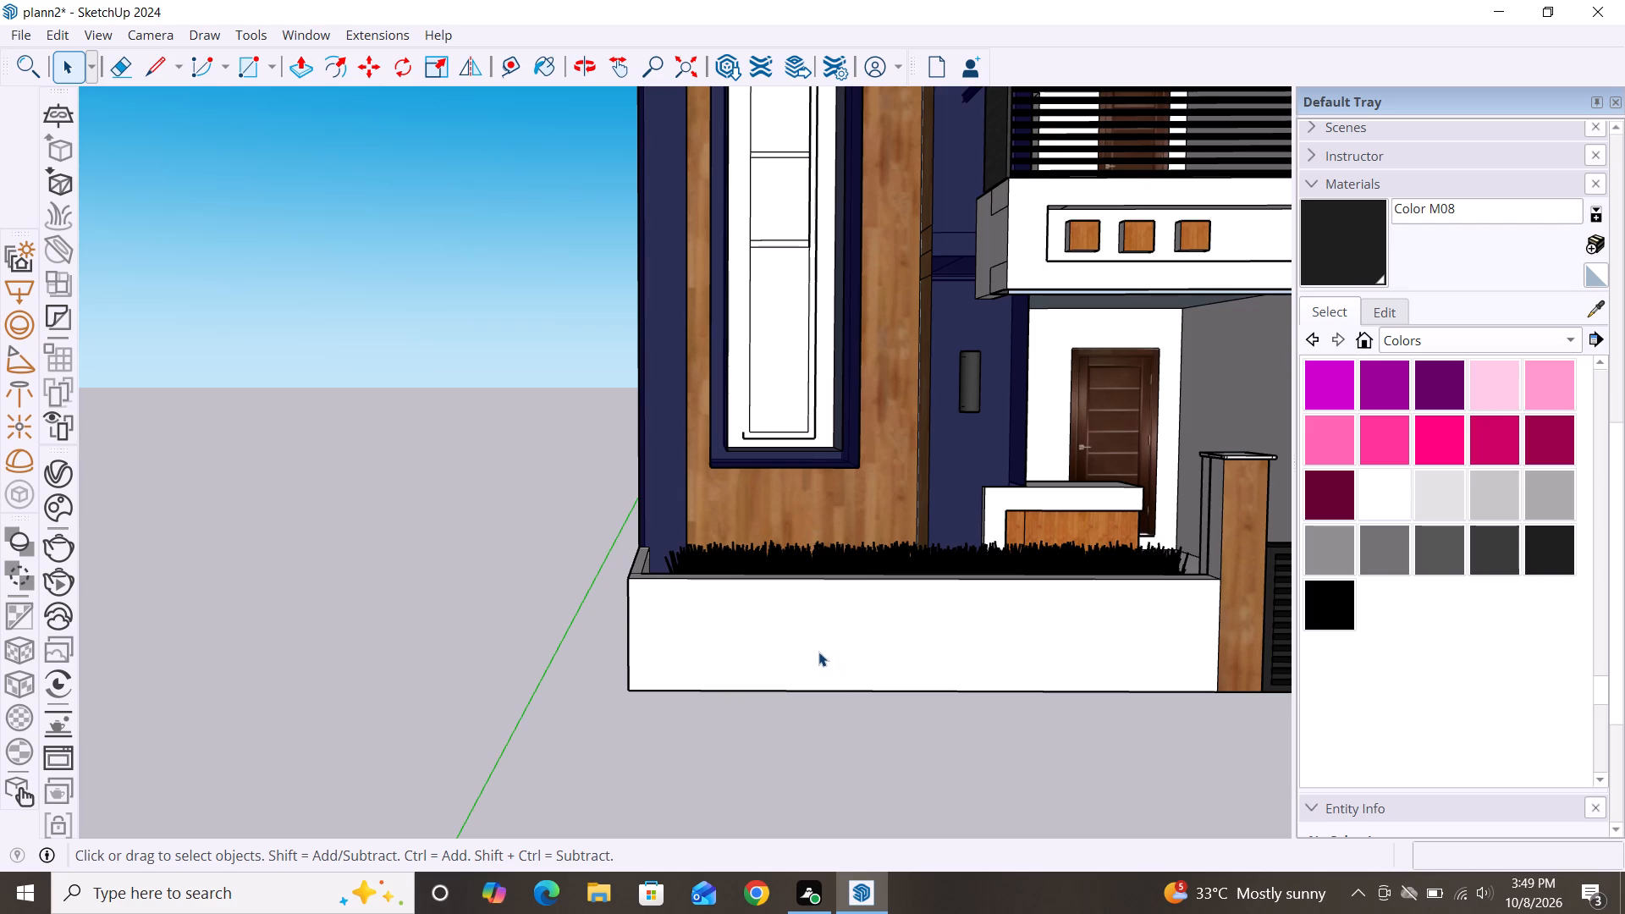
pyautogui.scroll(12, 818, 652)
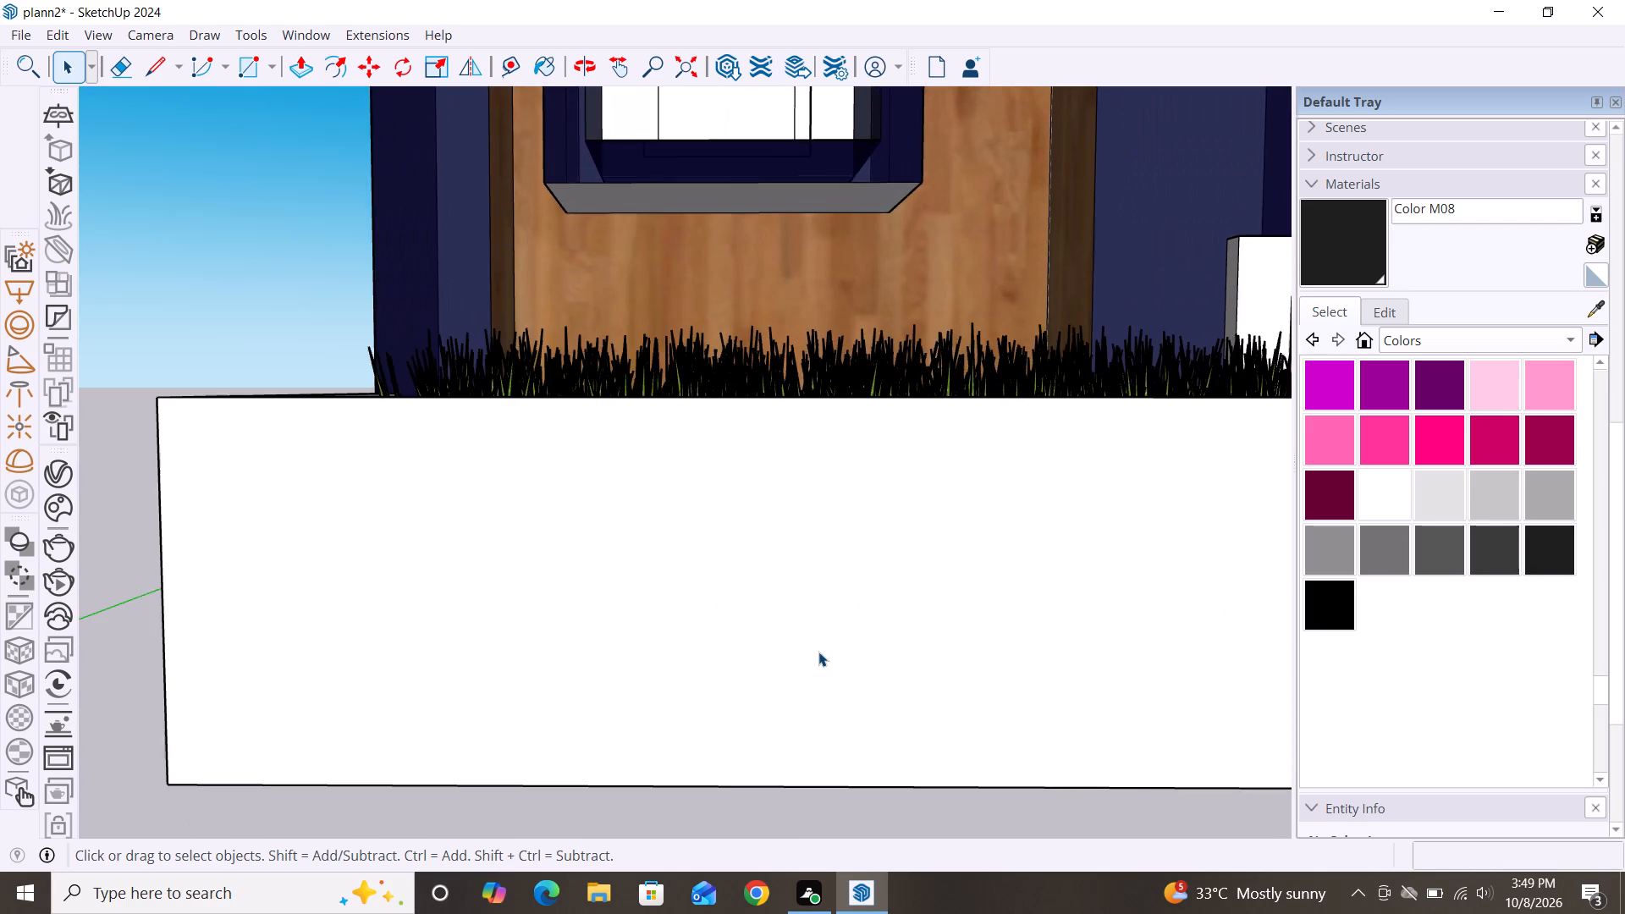
pyautogui.scroll(-8, 818, 652)
pyautogui.scroll(6, 710, 339)
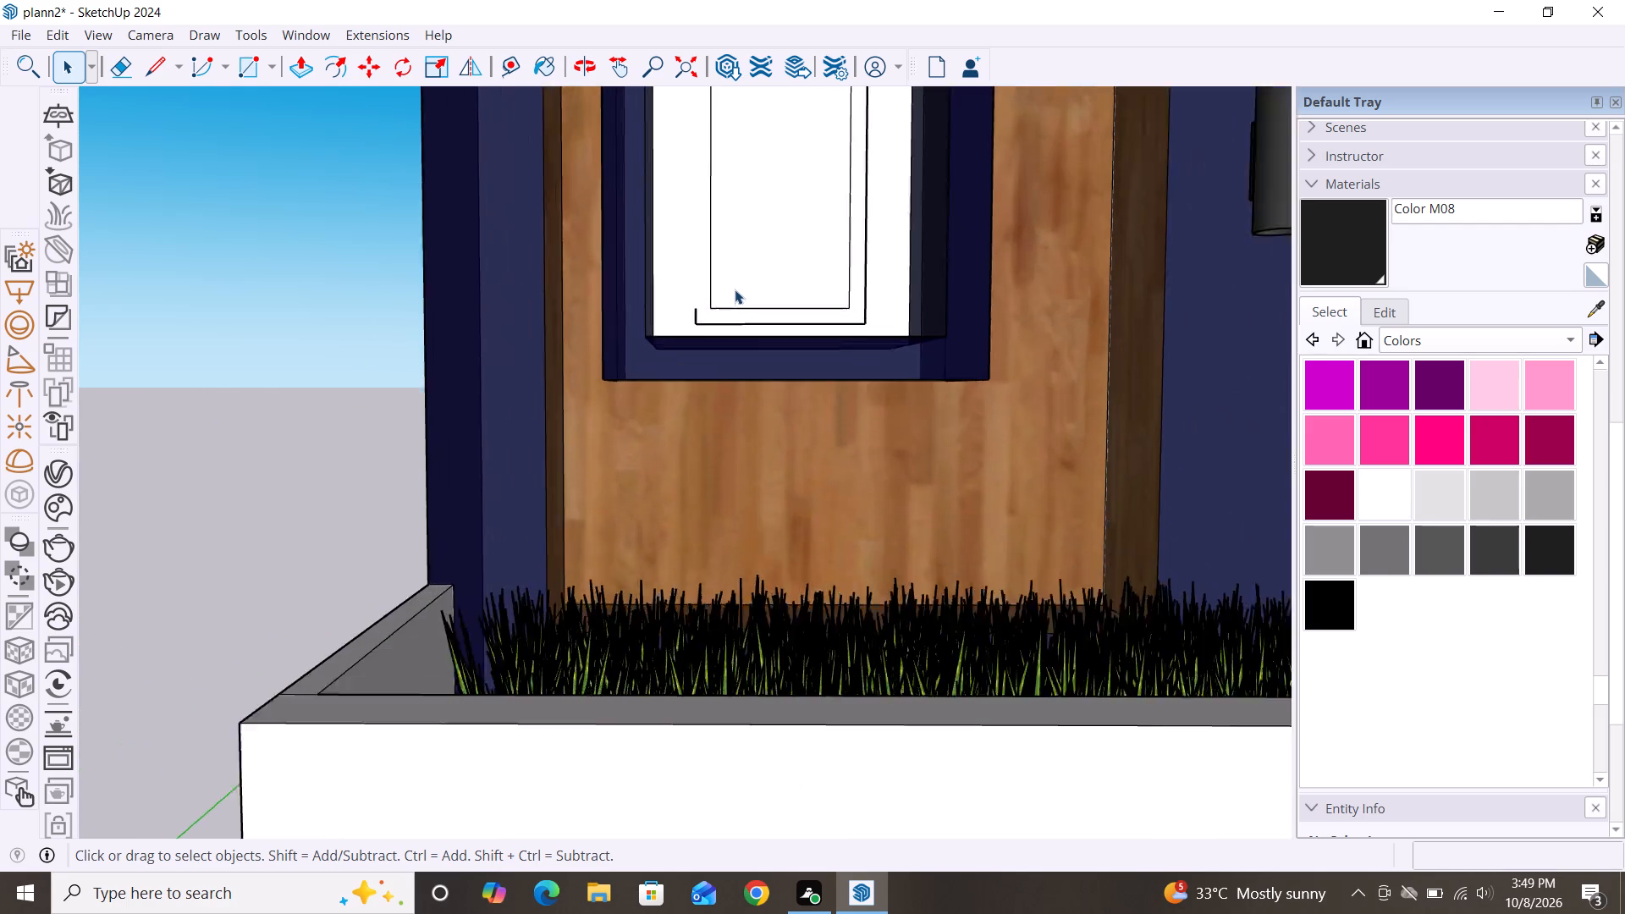
pyautogui.scroll(6, 735, 289)
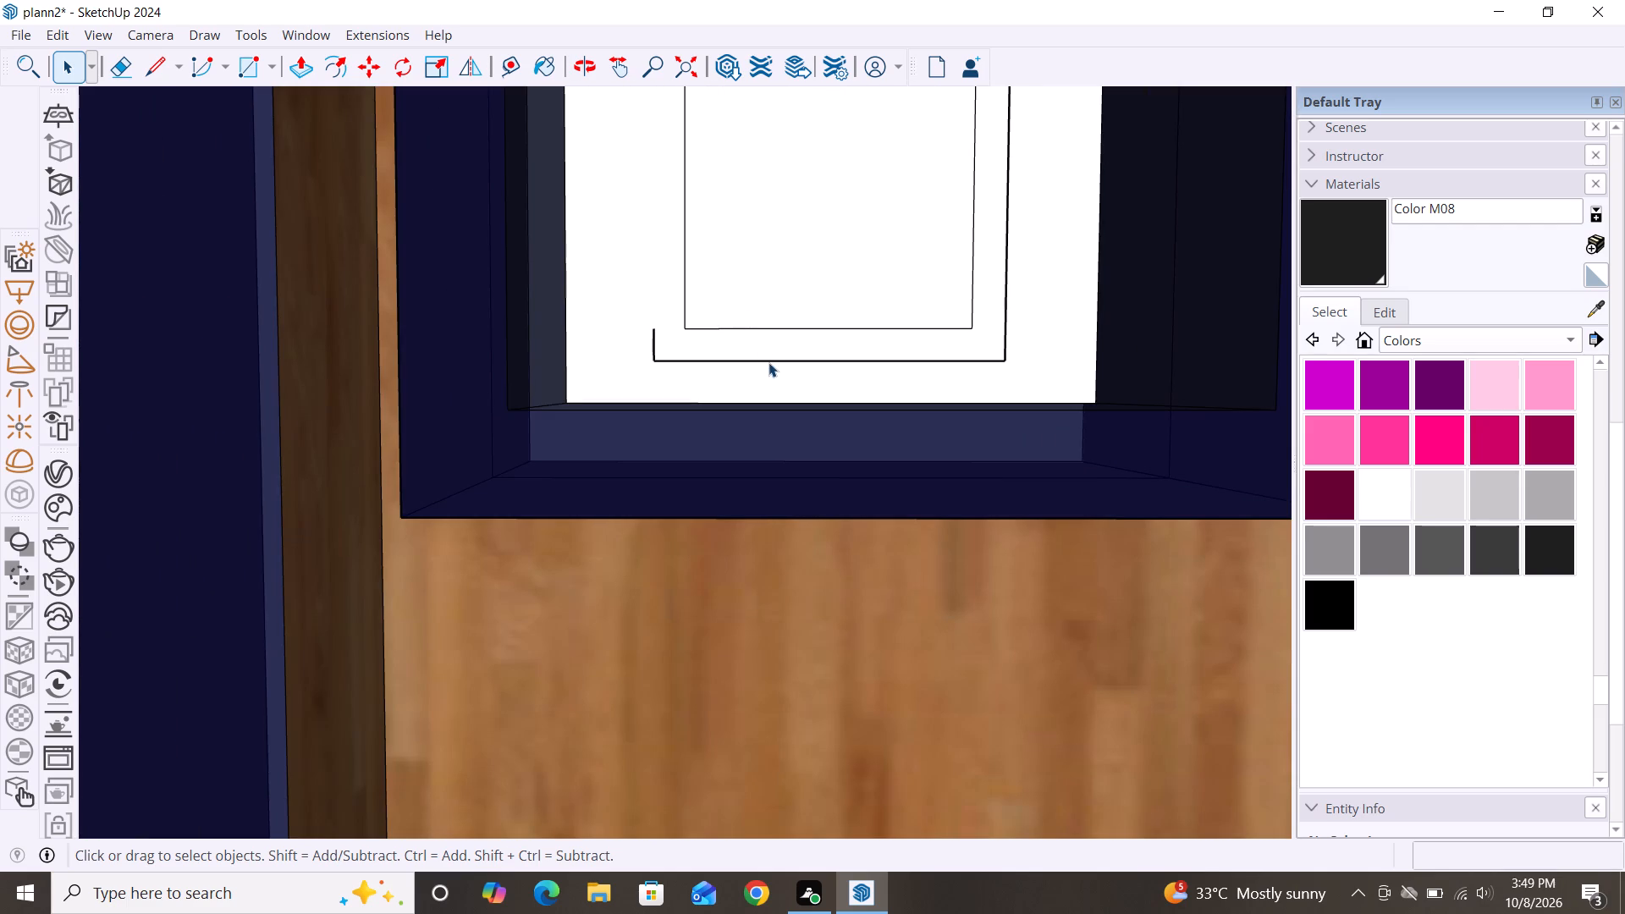
pyautogui.click(770, 361)
pyautogui.press('Delete')
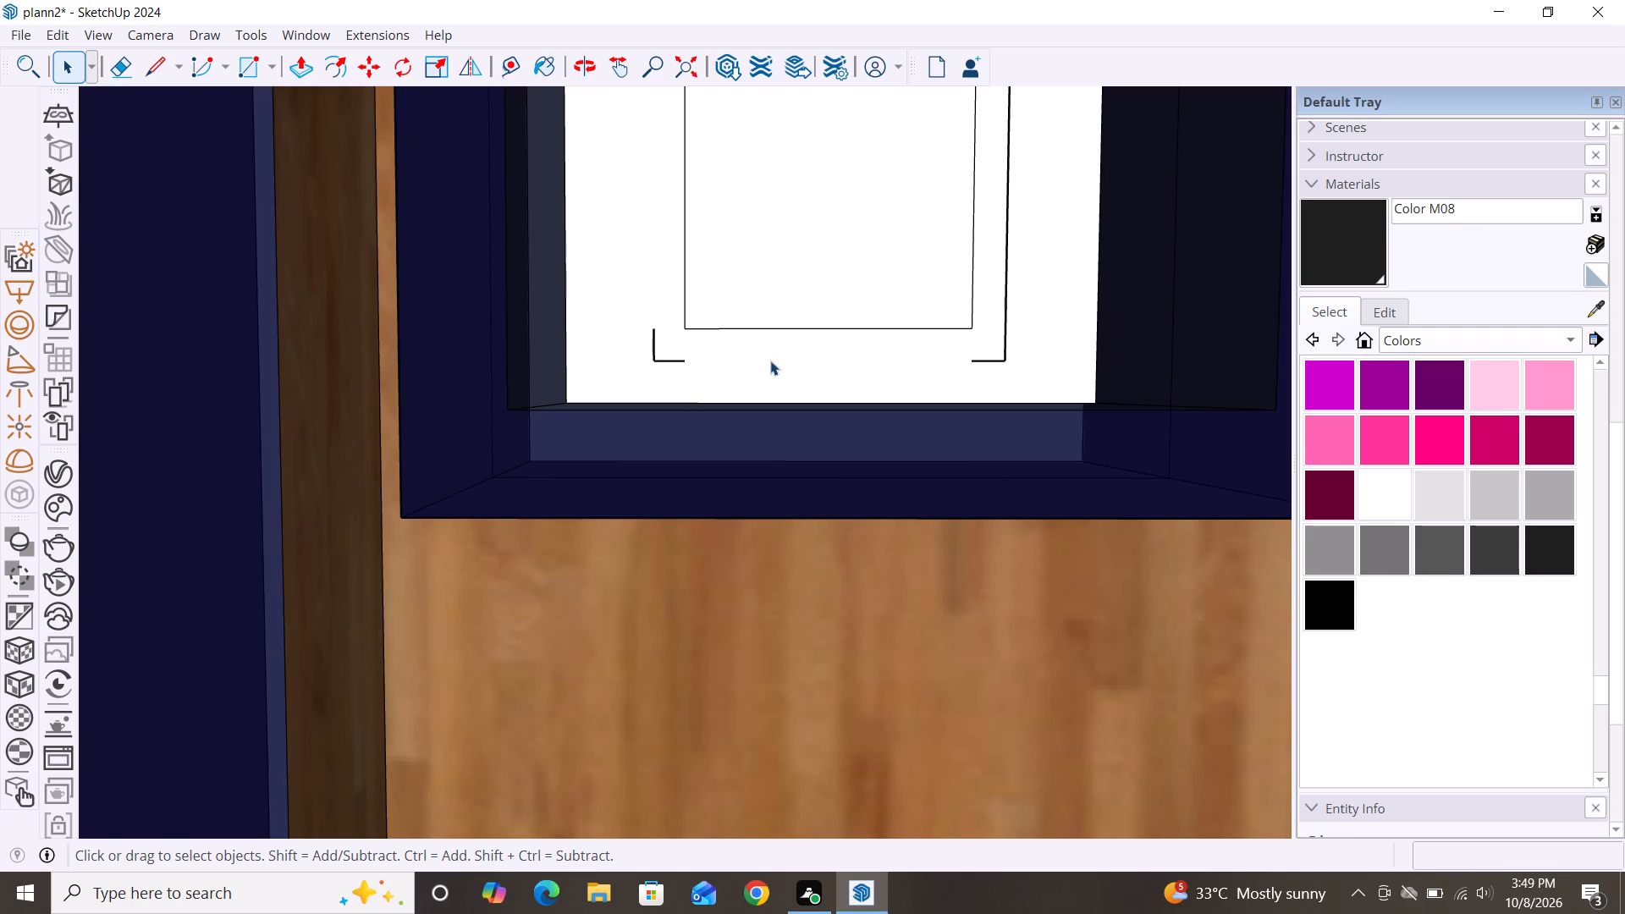
pyautogui.click(685, 361)
pyautogui.press('Delete')
pyautogui.click(653, 349)
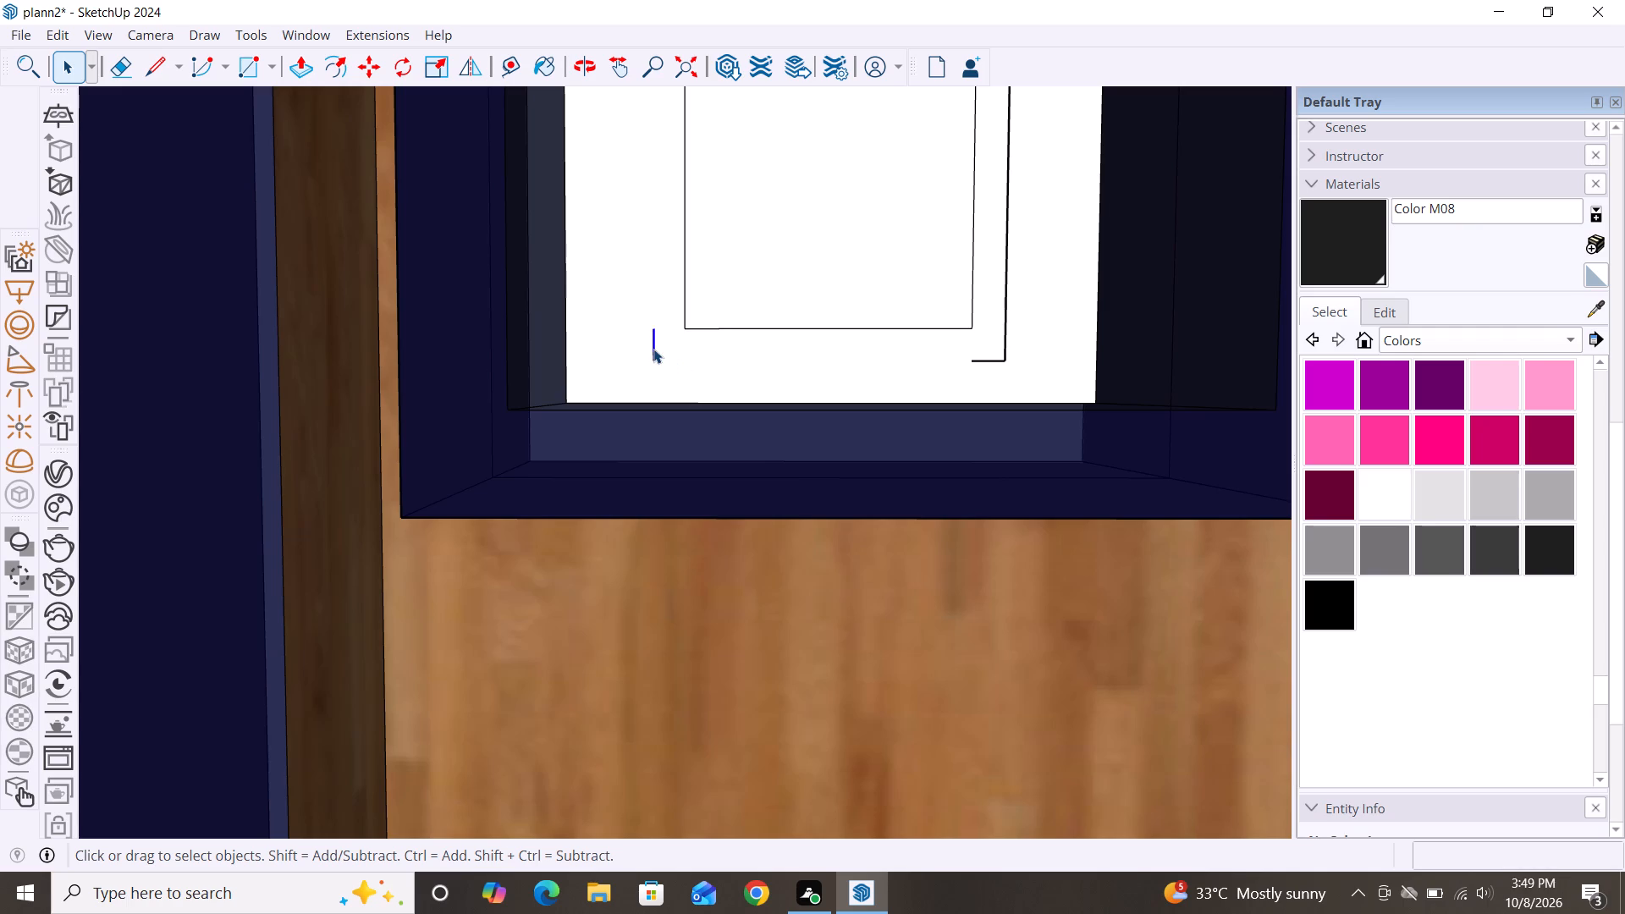
pyautogui.press('Delete')
pyautogui.doubleClick(990, 364)
pyautogui.press('Delete')
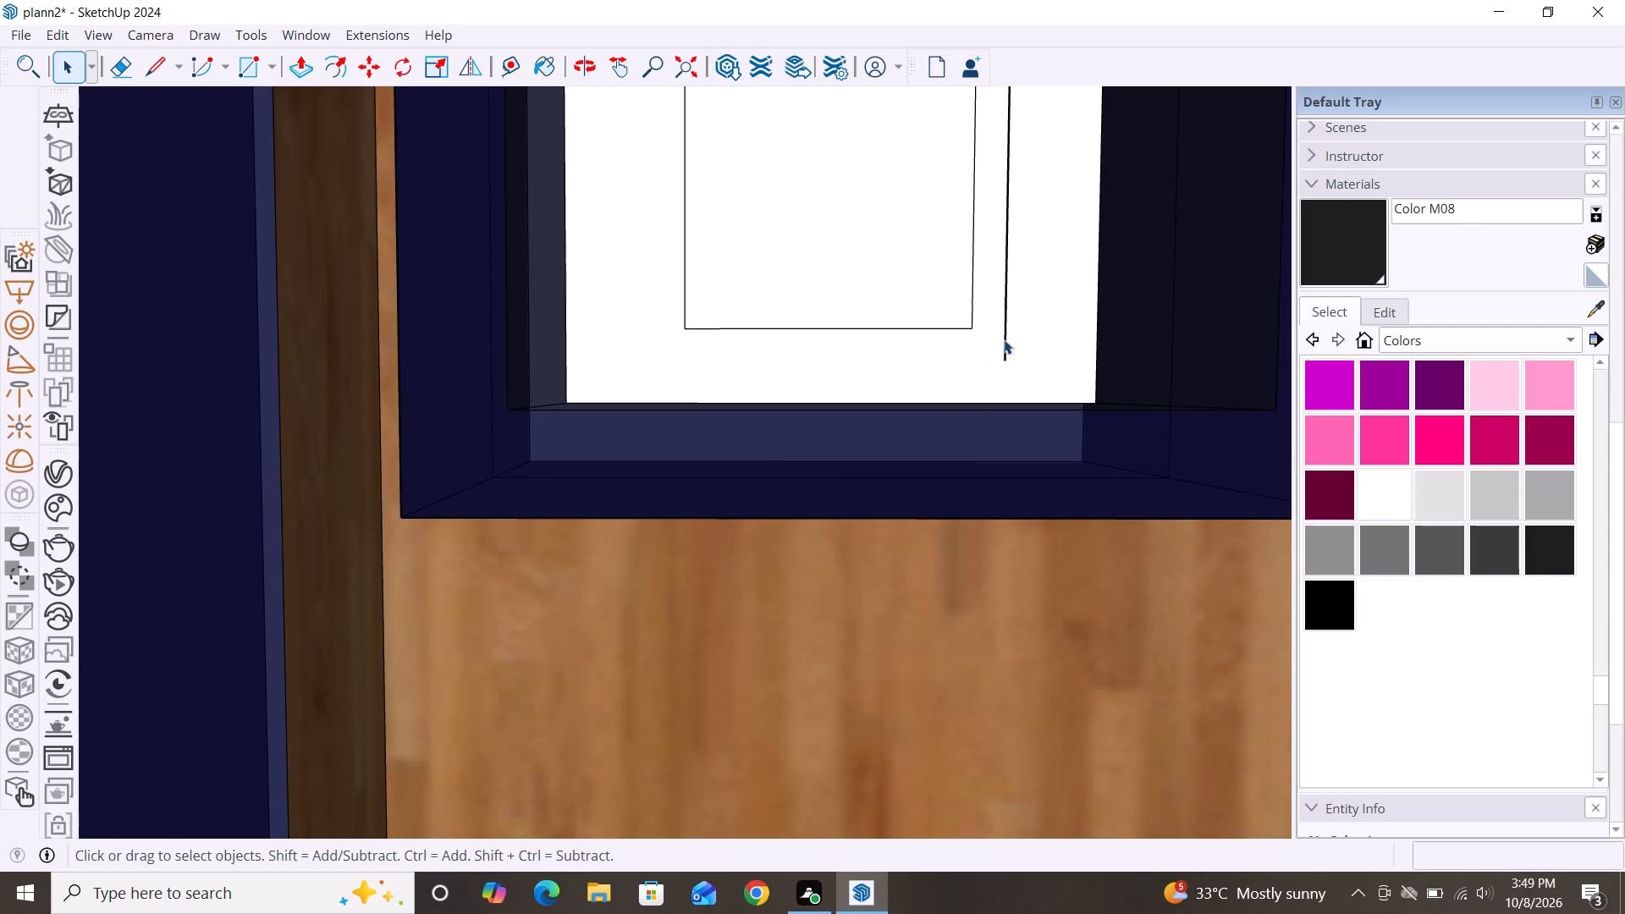
pyautogui.click(1004, 339)
pyautogui.press('Delete')
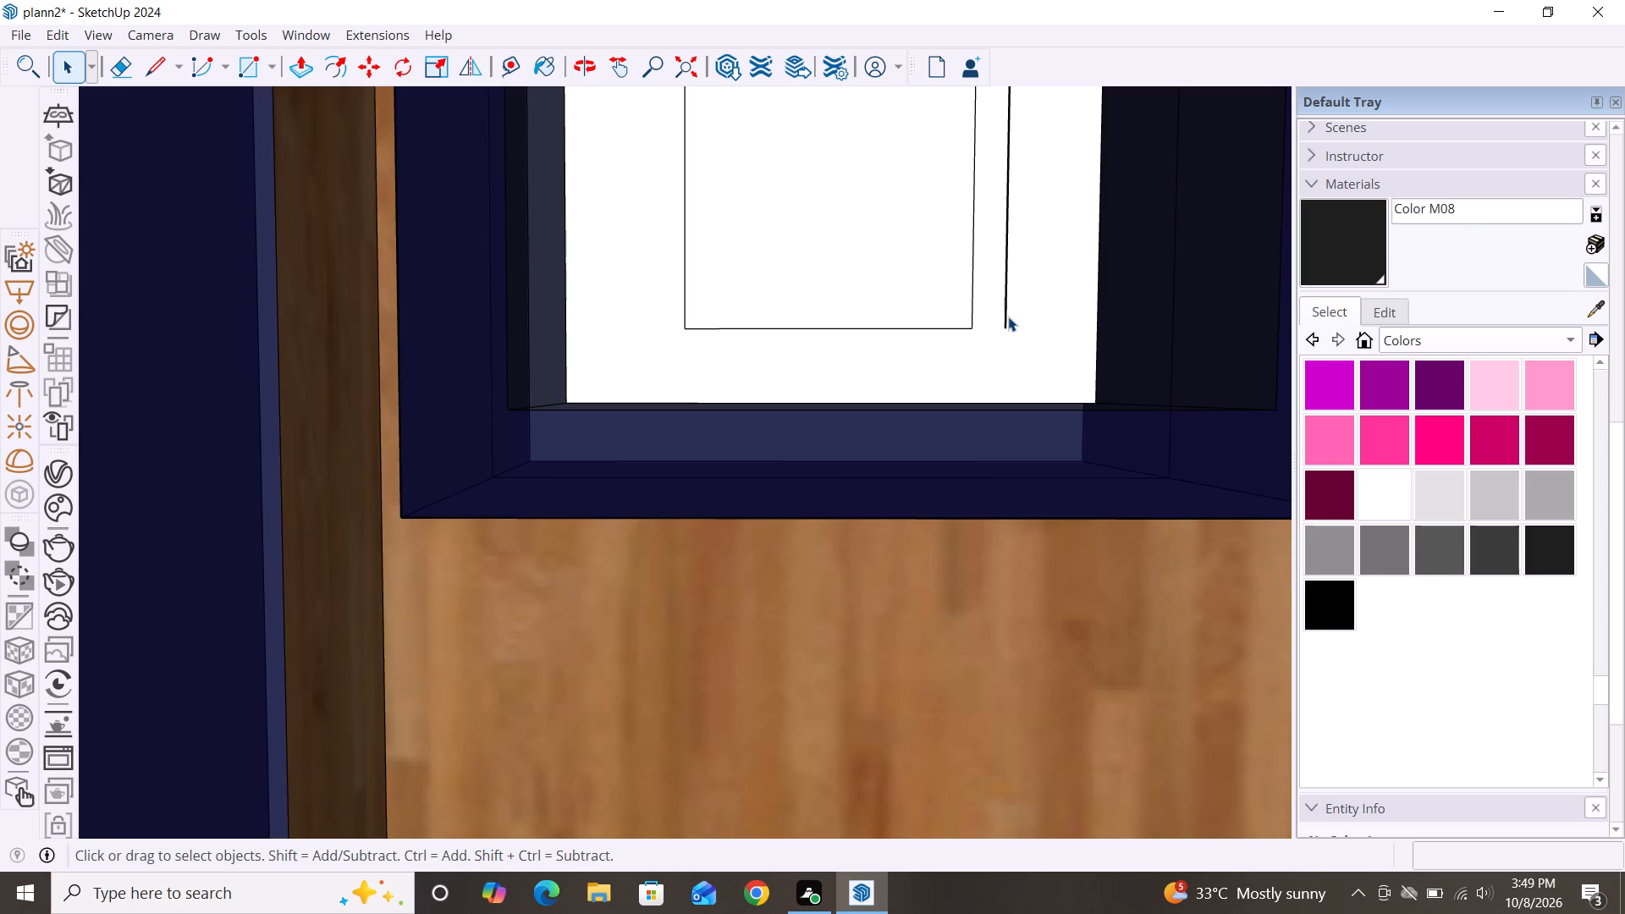
# Delete the frame's right outer edge beside the tall lowest pane.
pyautogui.click(1006, 307)
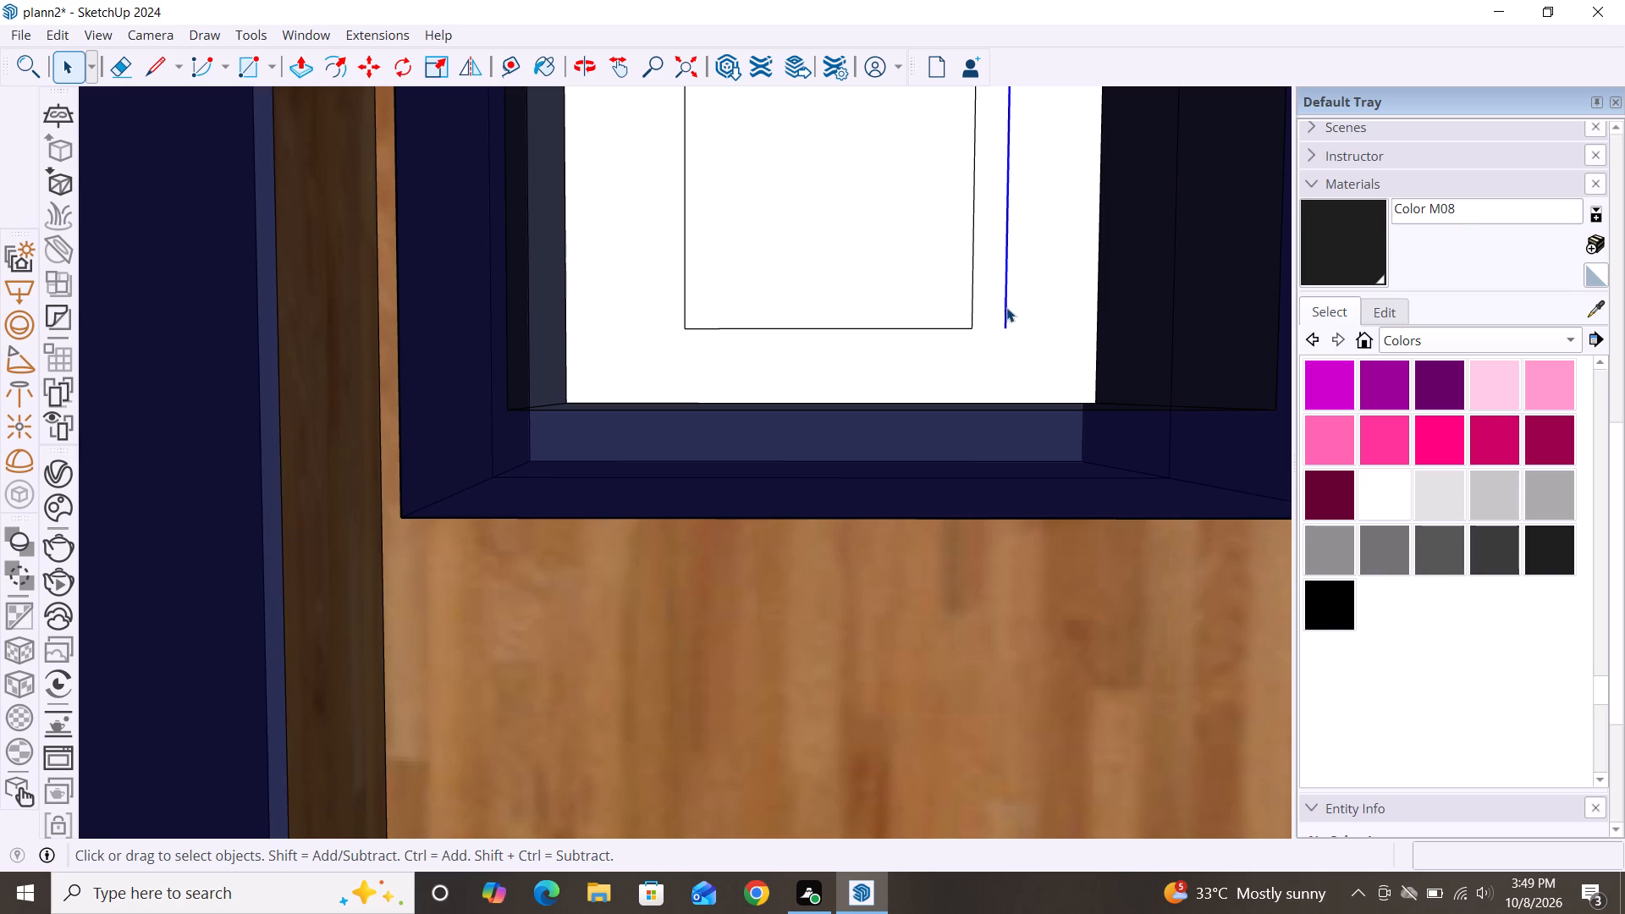
pyautogui.press('Delete')
# Delete the person figure with the hat standing in front of the house.
pyautogui.scroll(-8, 1006, 366)
pyautogui.scroll(-4, 1110, 476)
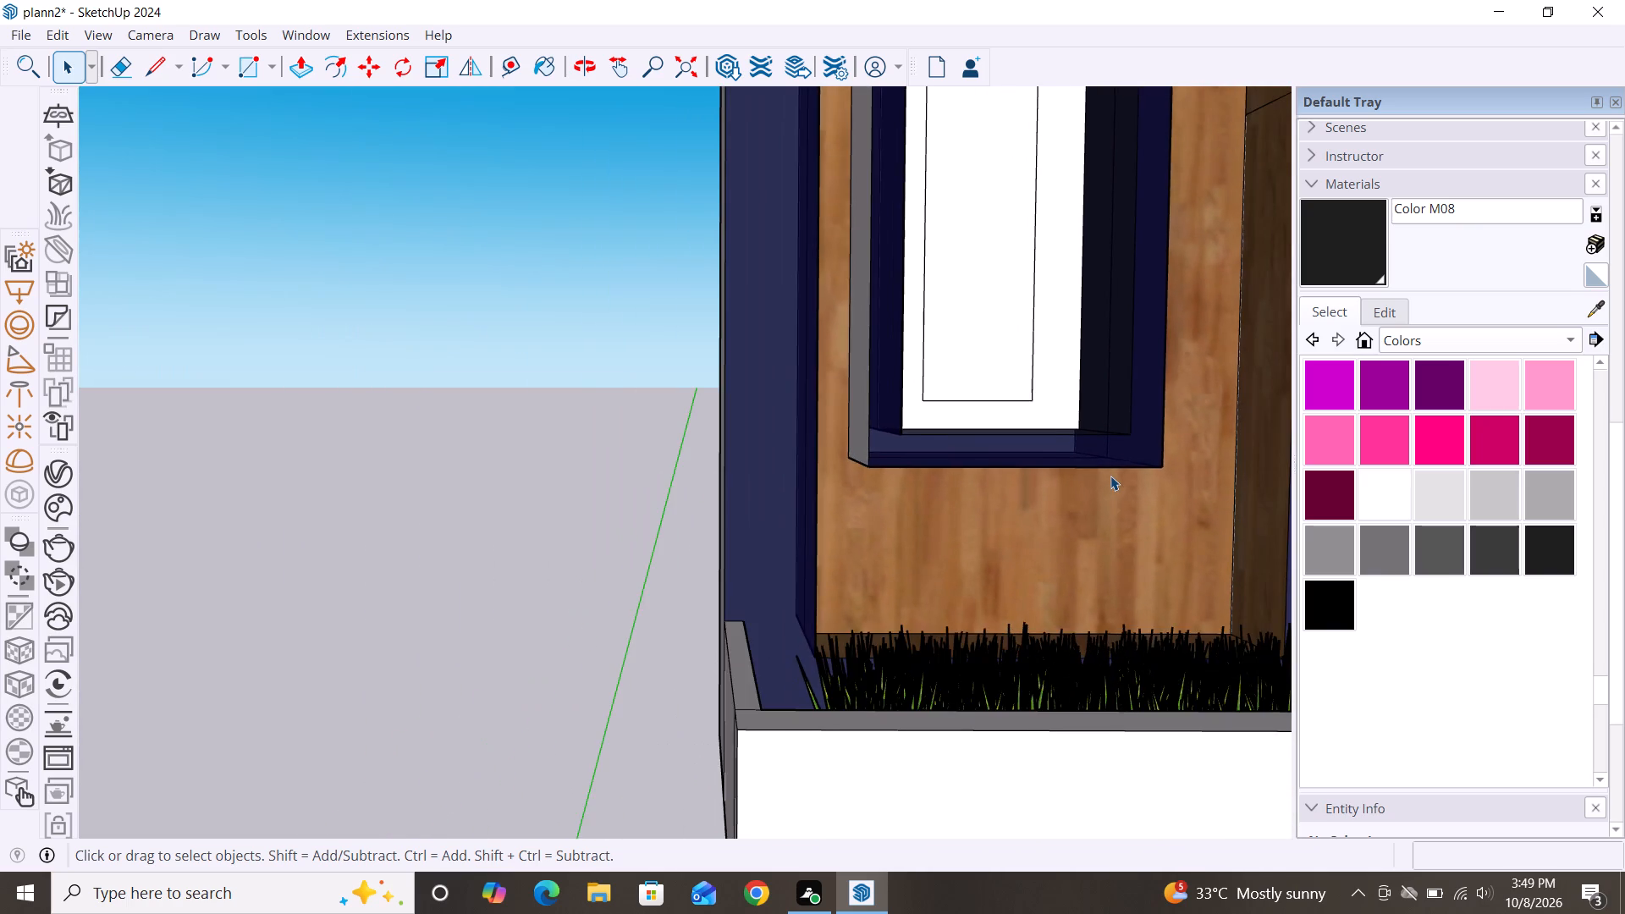
pyautogui.scroll(-1, 1110, 476)
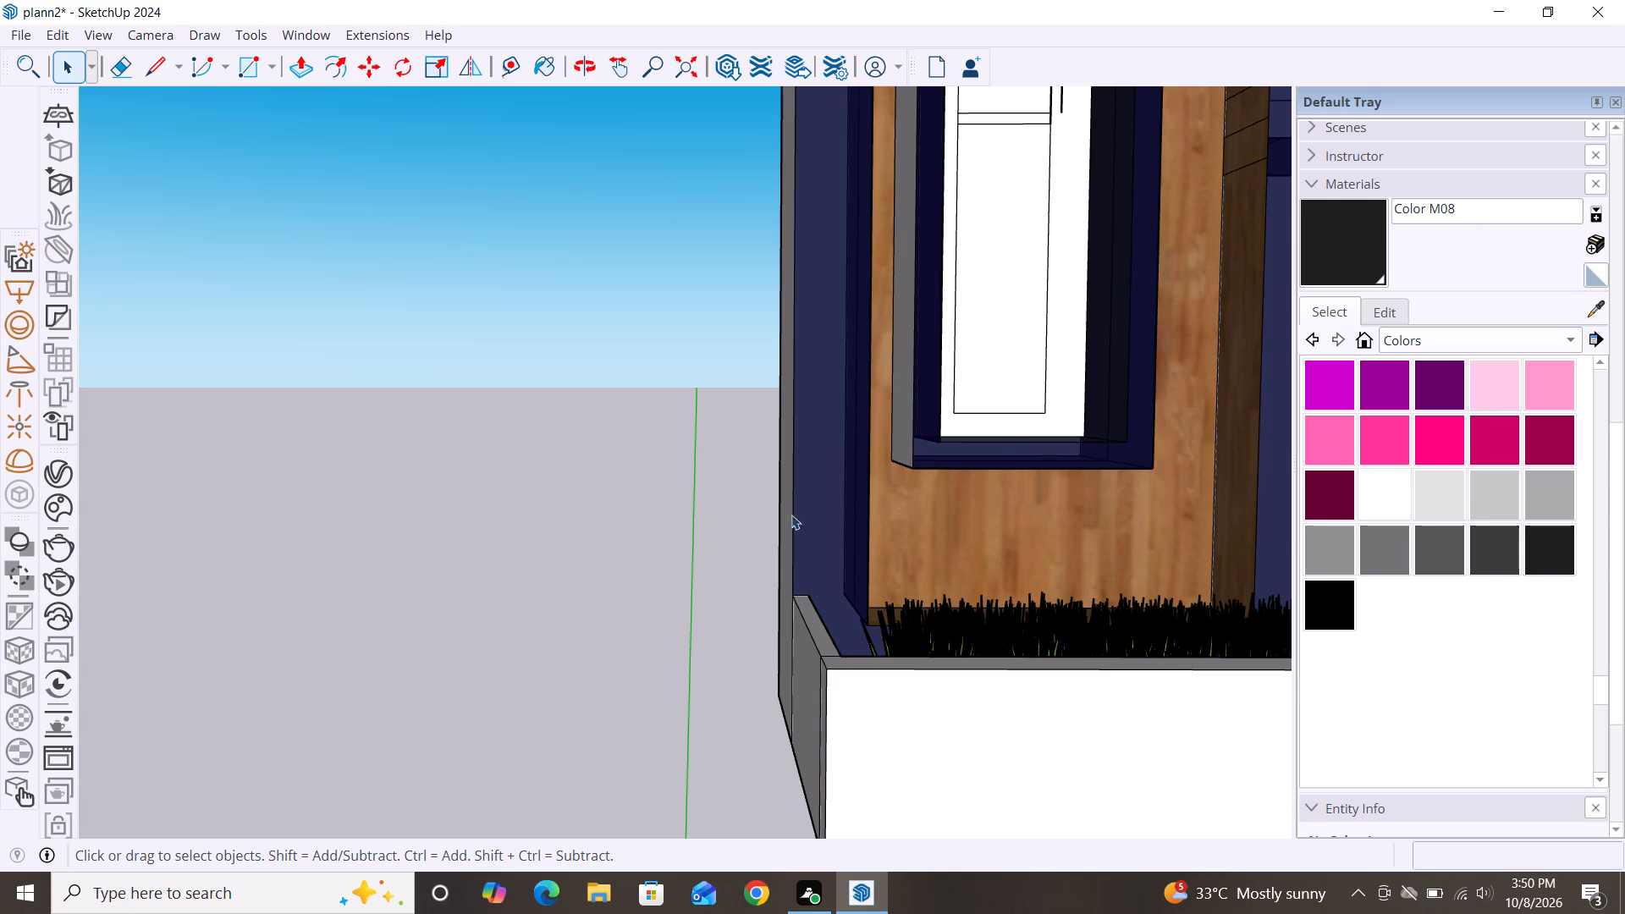
pyautogui.scroll(-8, 797, 505)
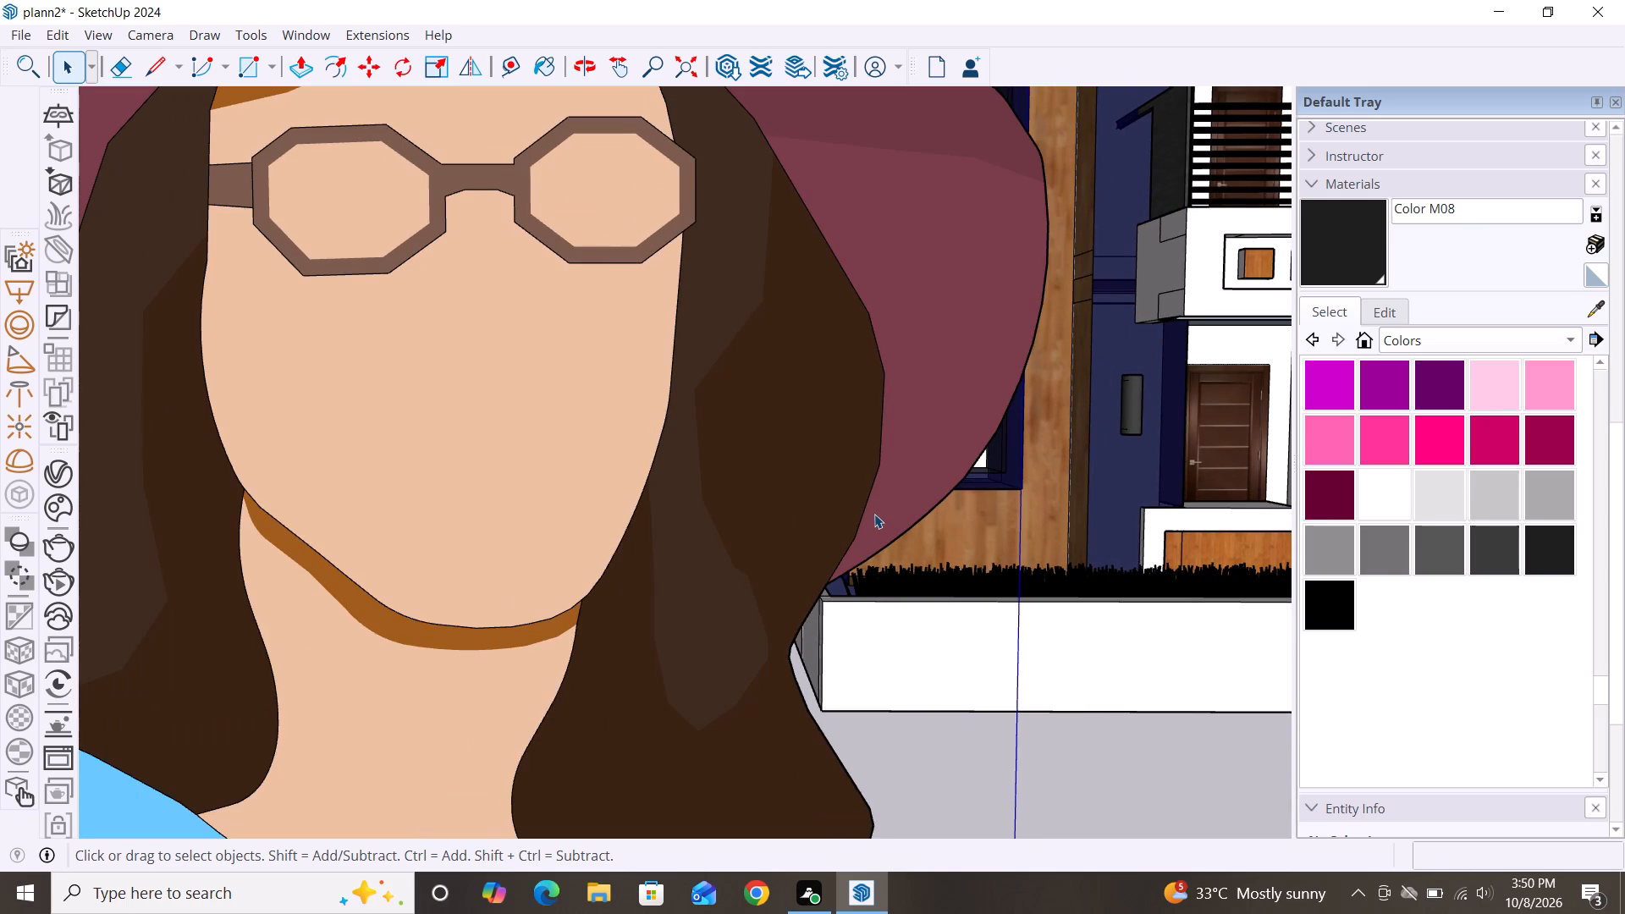
pyautogui.scroll(-8, 786, 460)
pyautogui.click(611, 410)
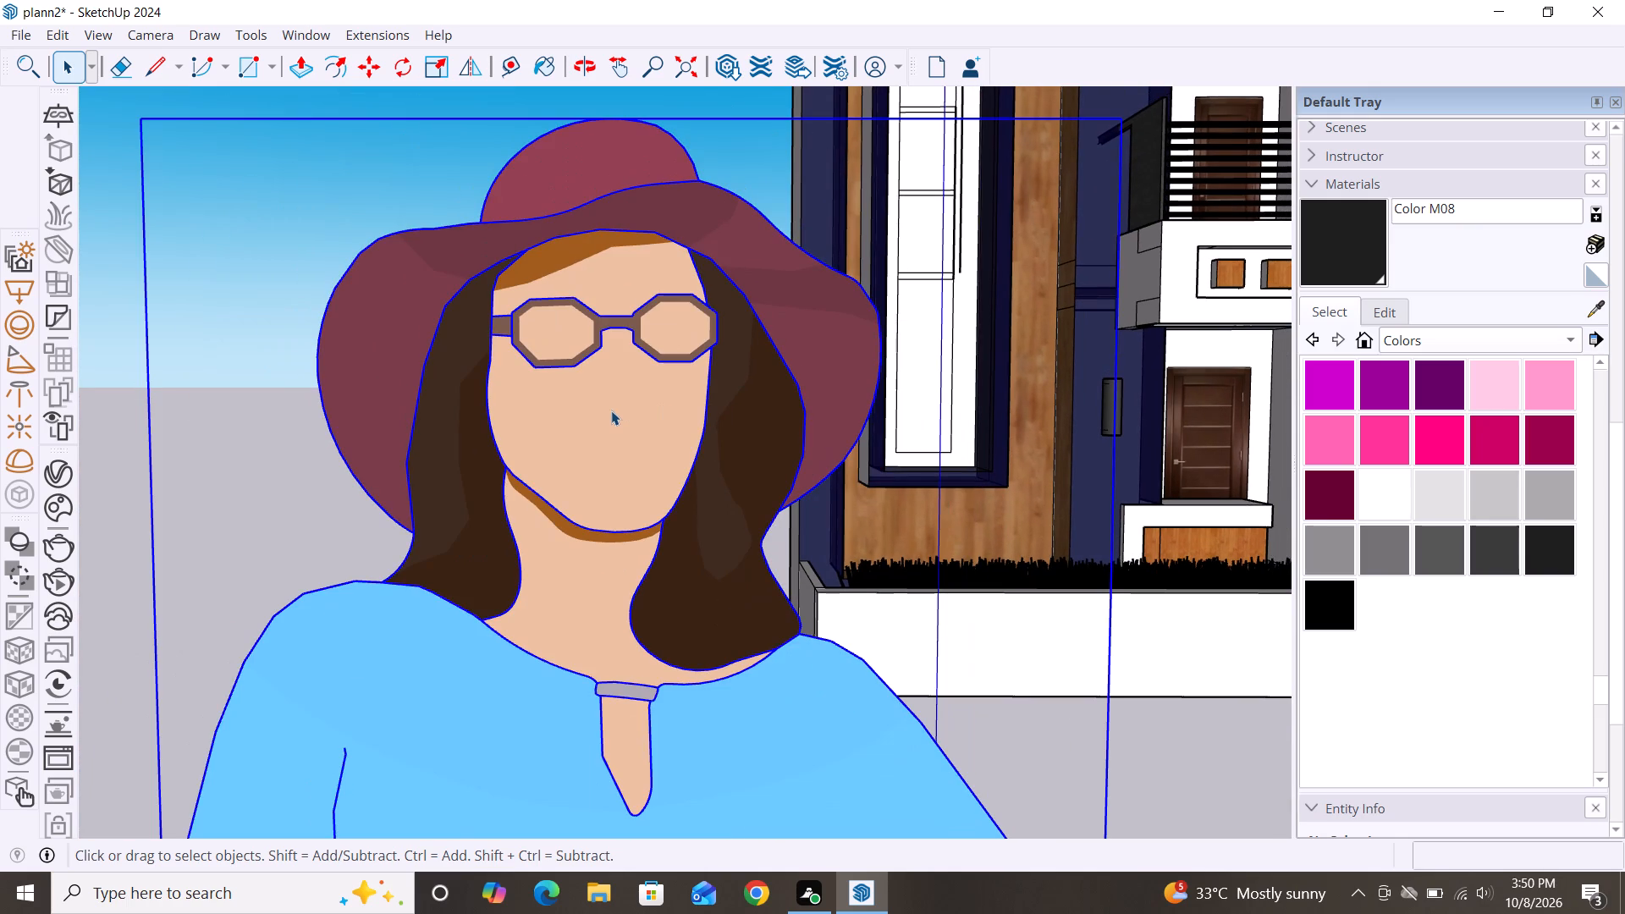
pyautogui.press('Delete')
# Delete the frame's right outer edge beside the two panes directly above the lowest pane.
pyautogui.scroll(-2, 519, 509)
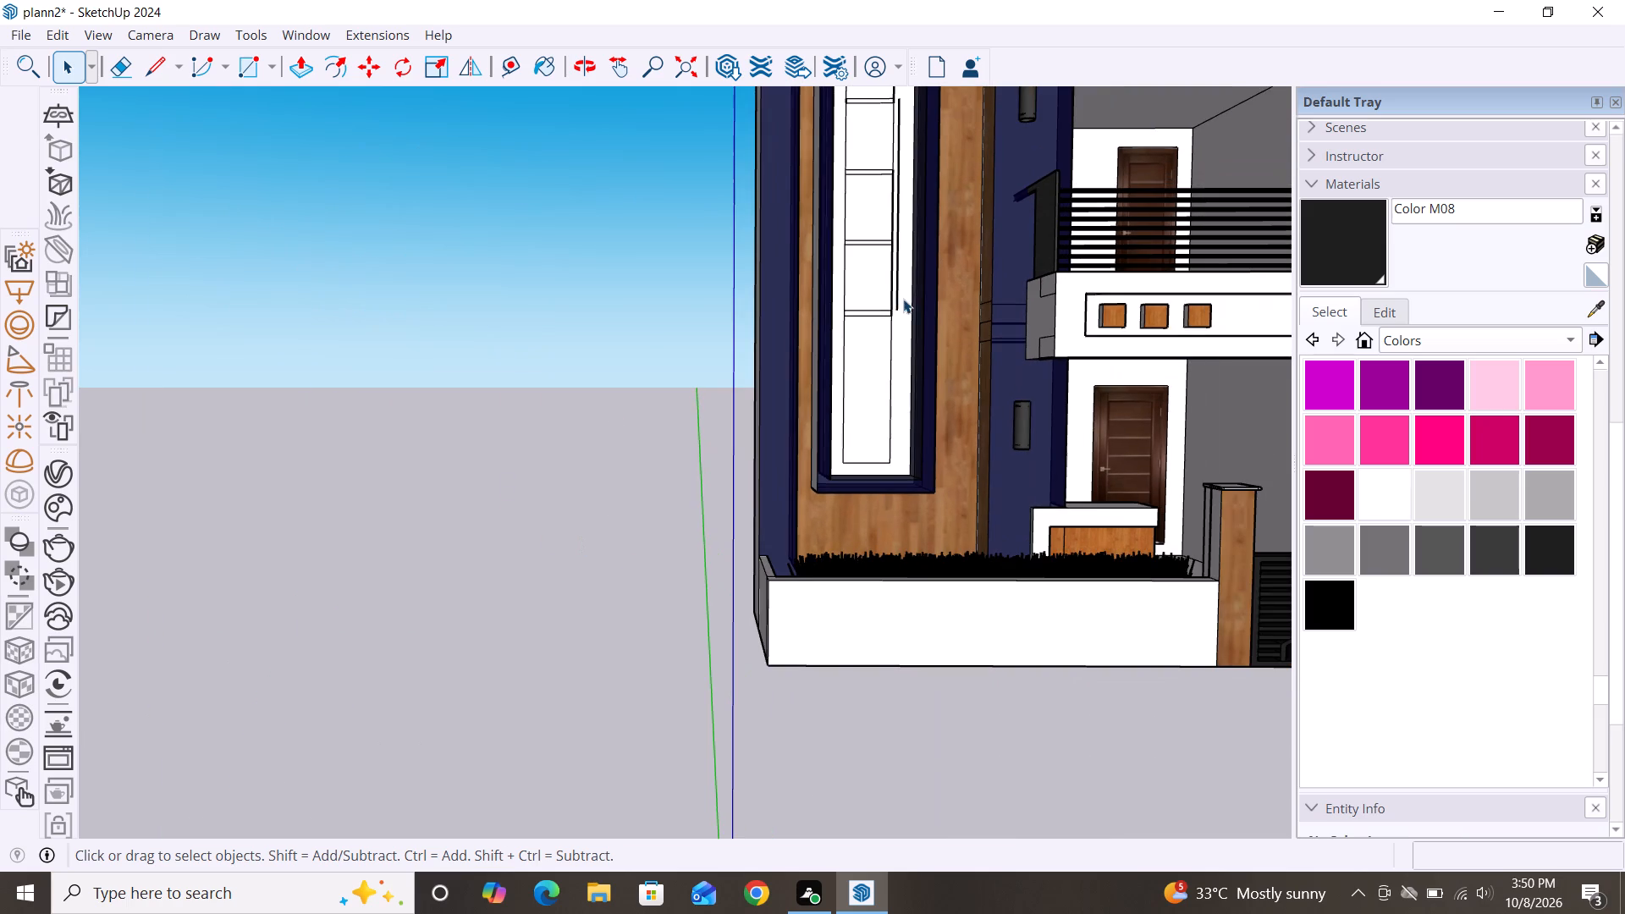
pyautogui.scroll(11, 903, 299)
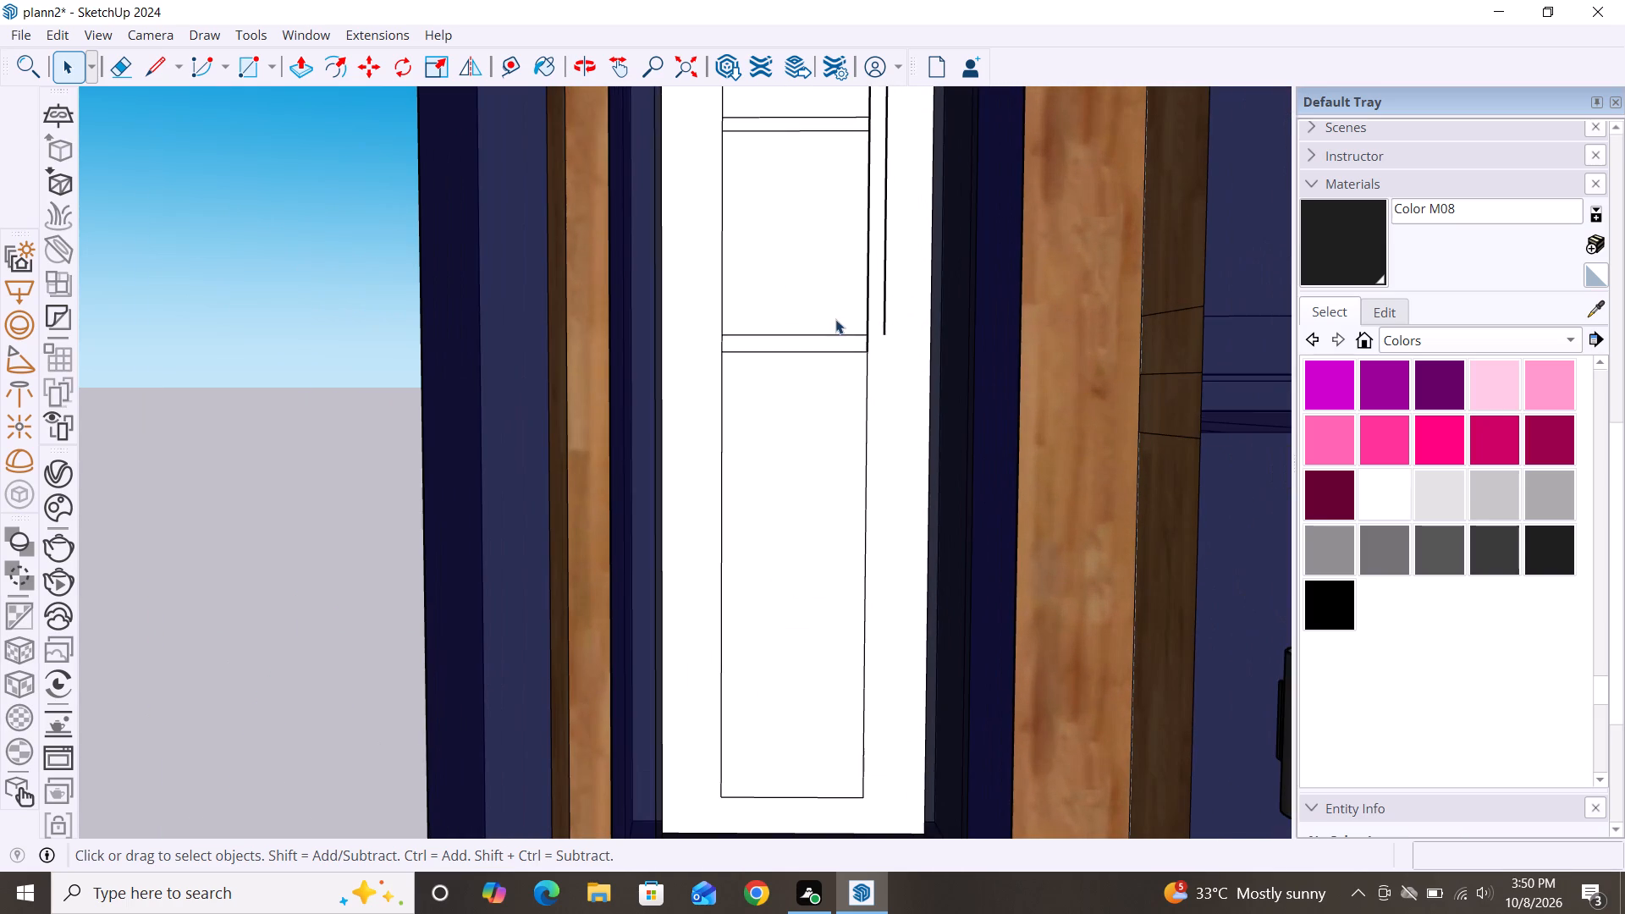
pyautogui.scroll(8, 824, 293)
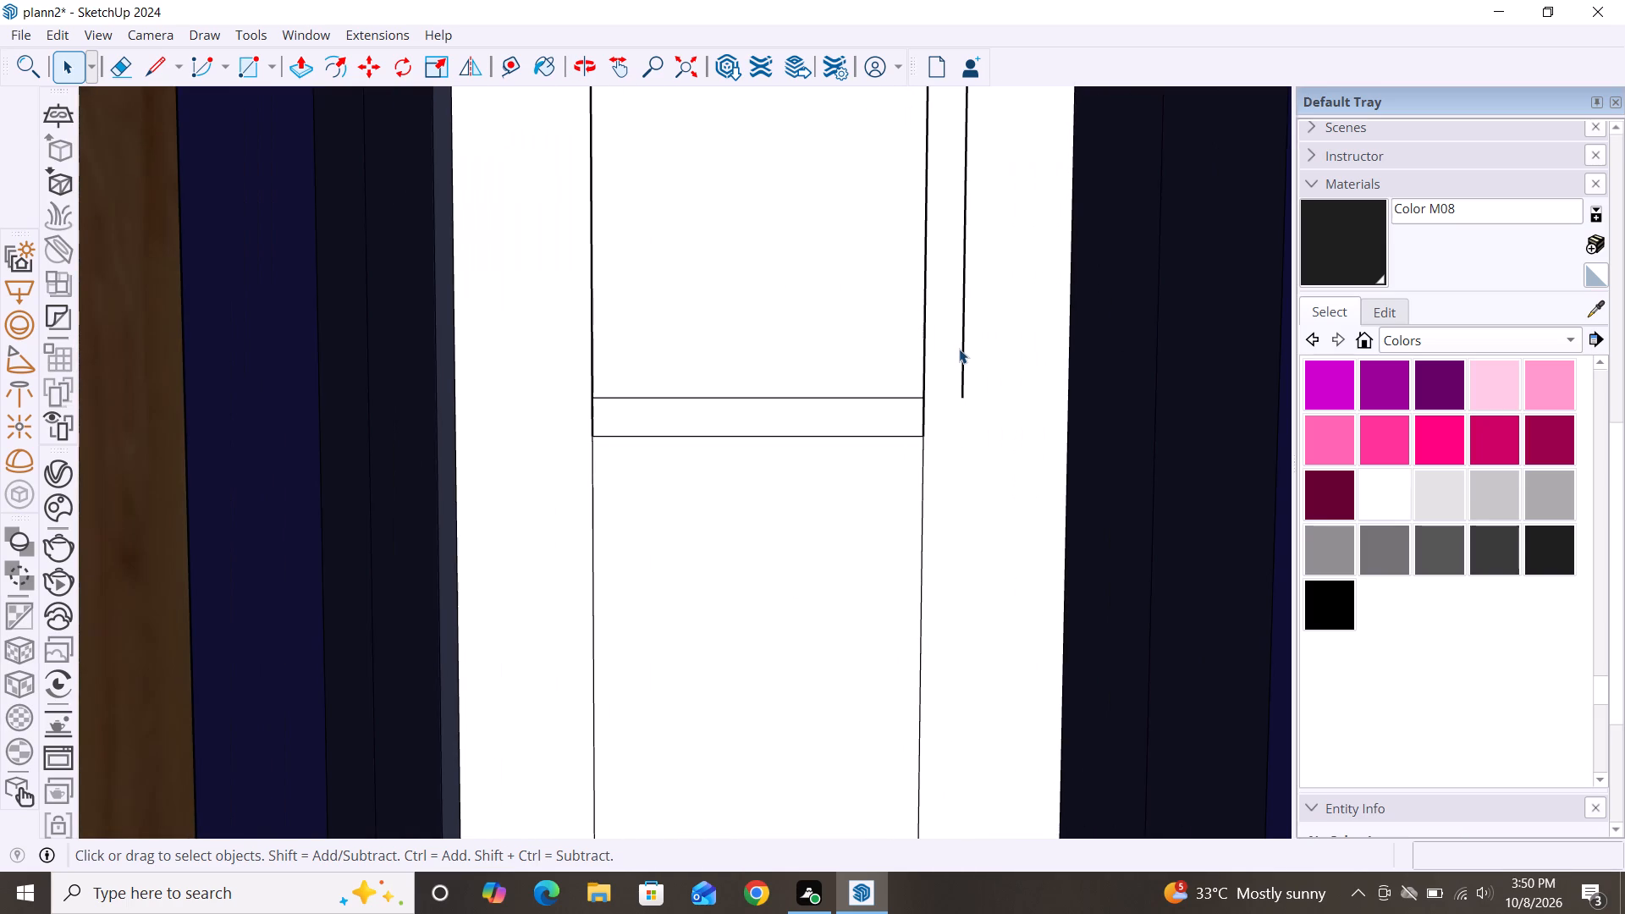
pyautogui.click(961, 353)
pyautogui.press('Delete')
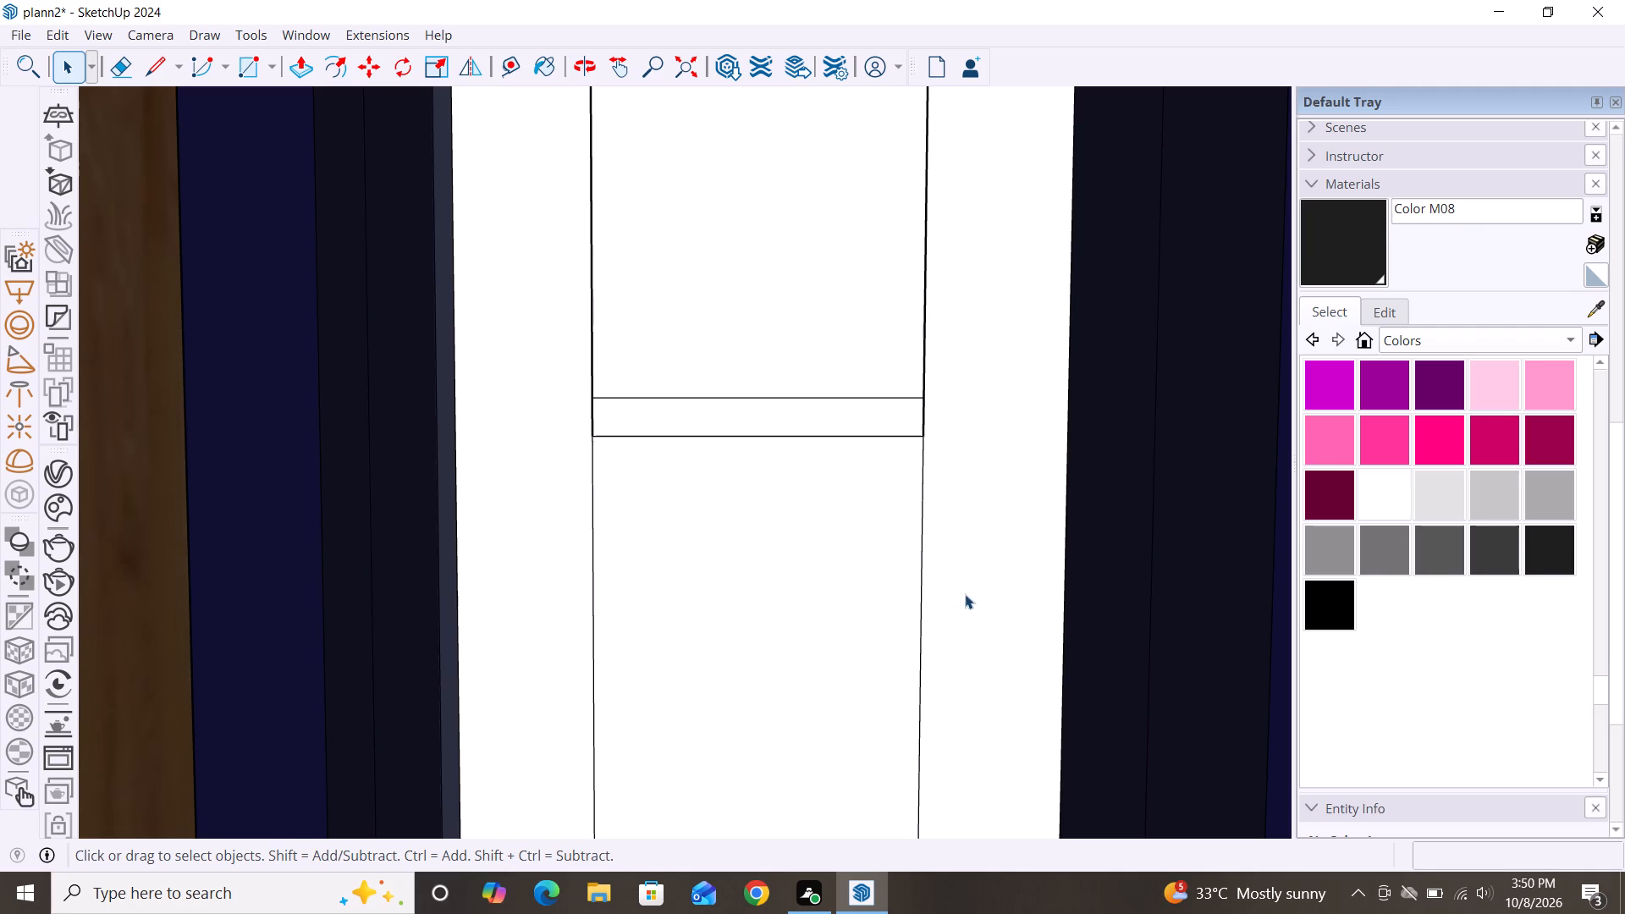
pyautogui.scroll(-4, 1018, 601)
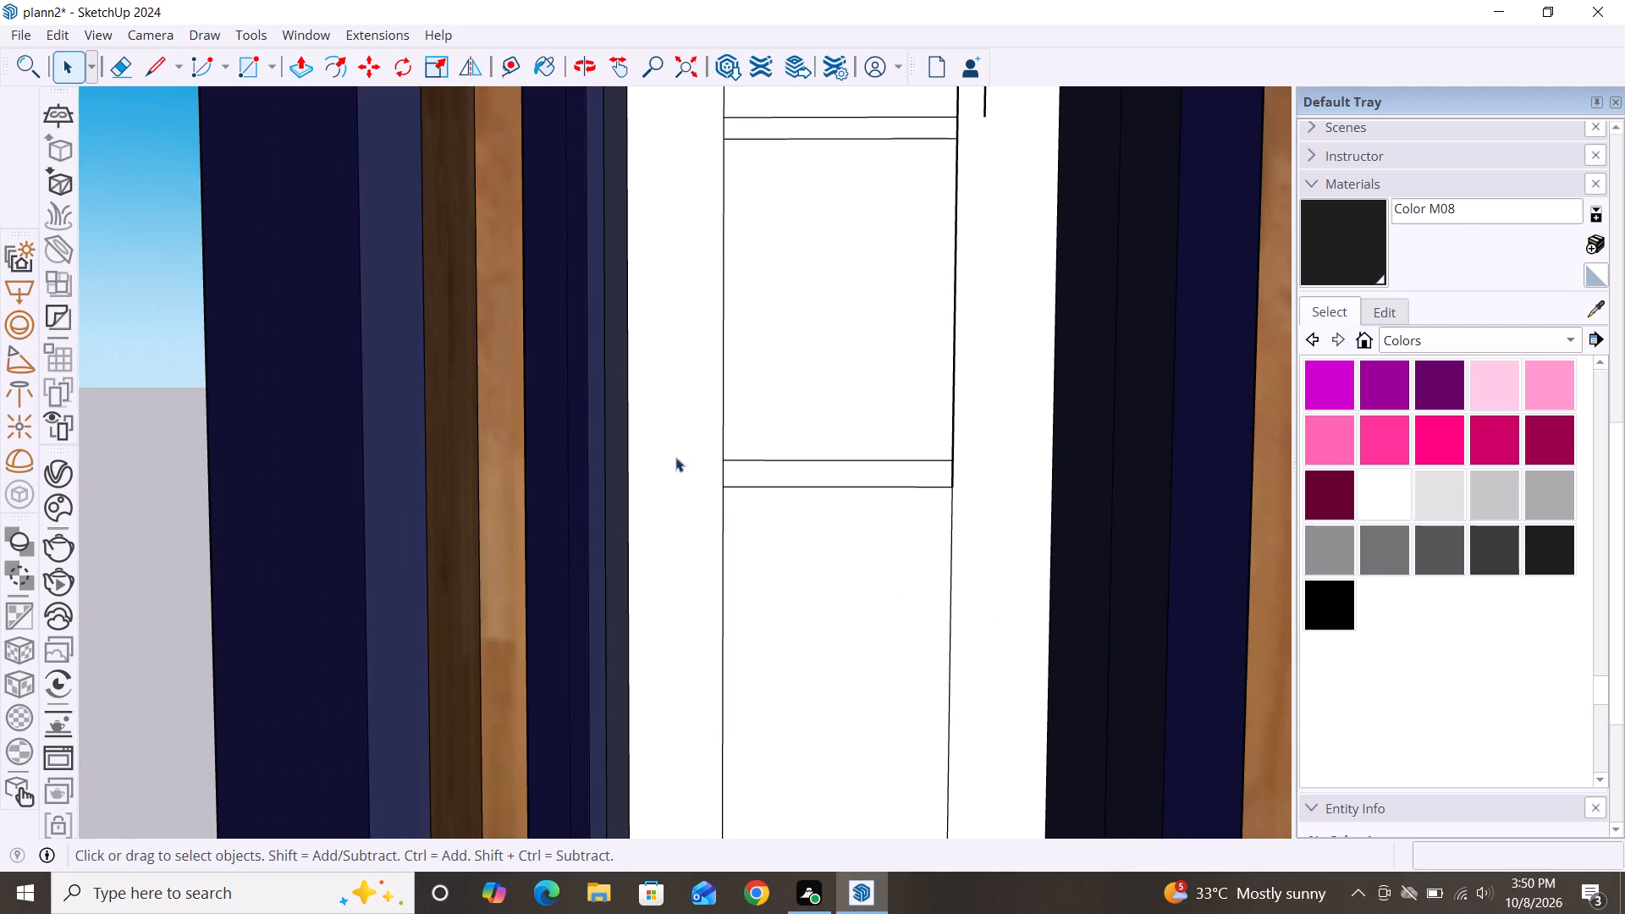
pyautogui.scroll(-3, 750, 447)
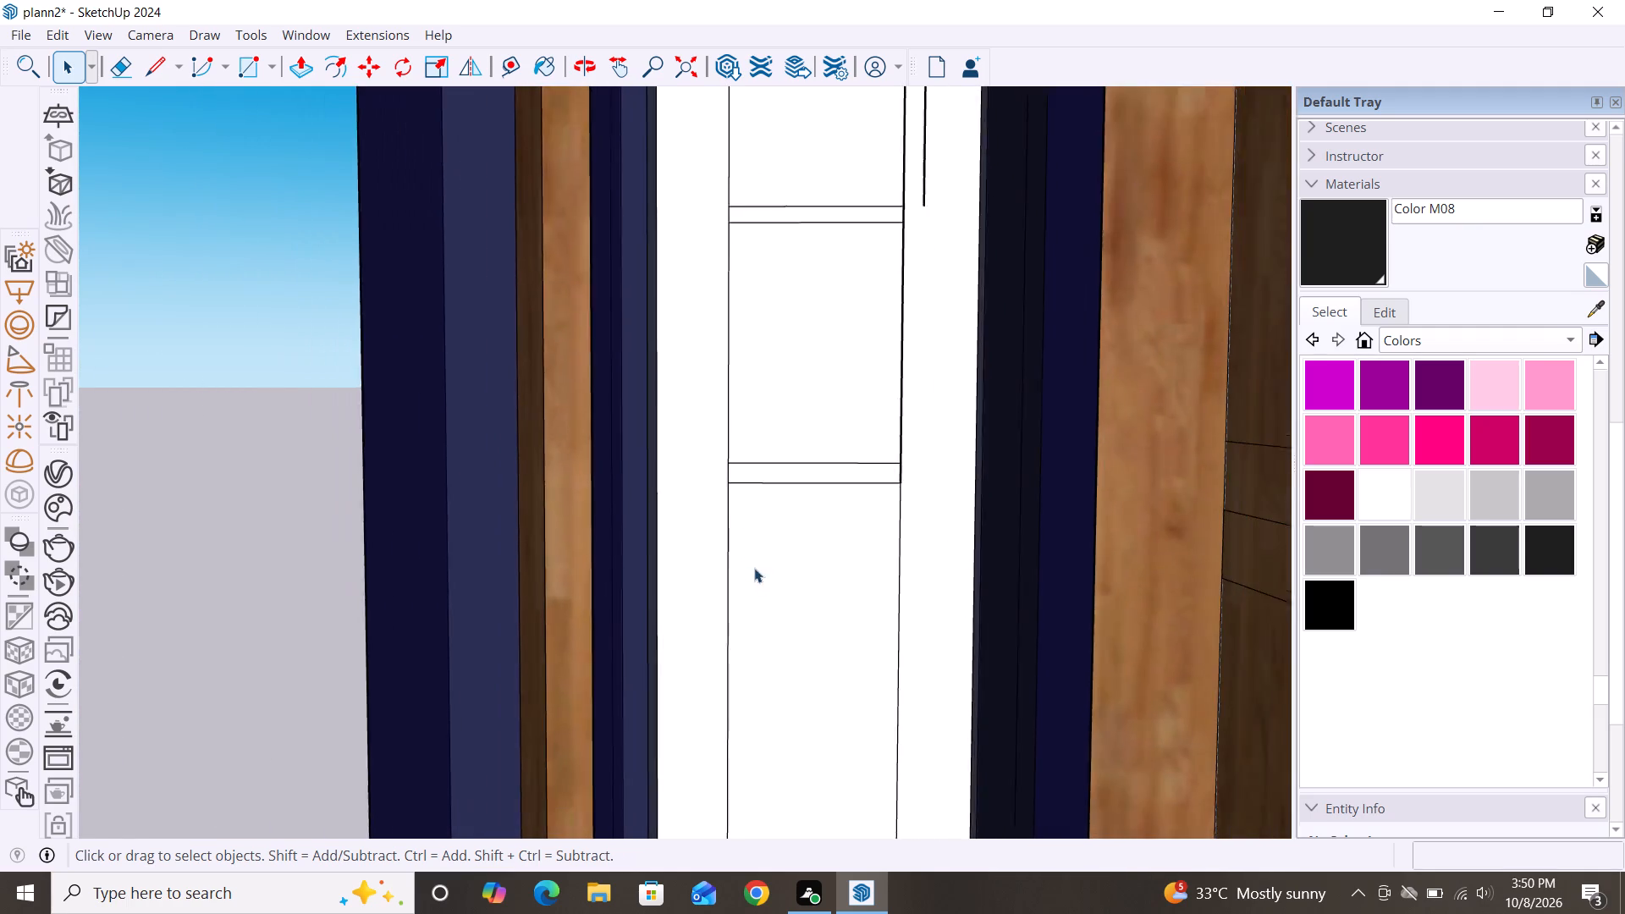
pyautogui.scroll(-1, 754, 568)
pyautogui.scroll(-6, 808, 430)
pyautogui.scroll(5, 859, 270)
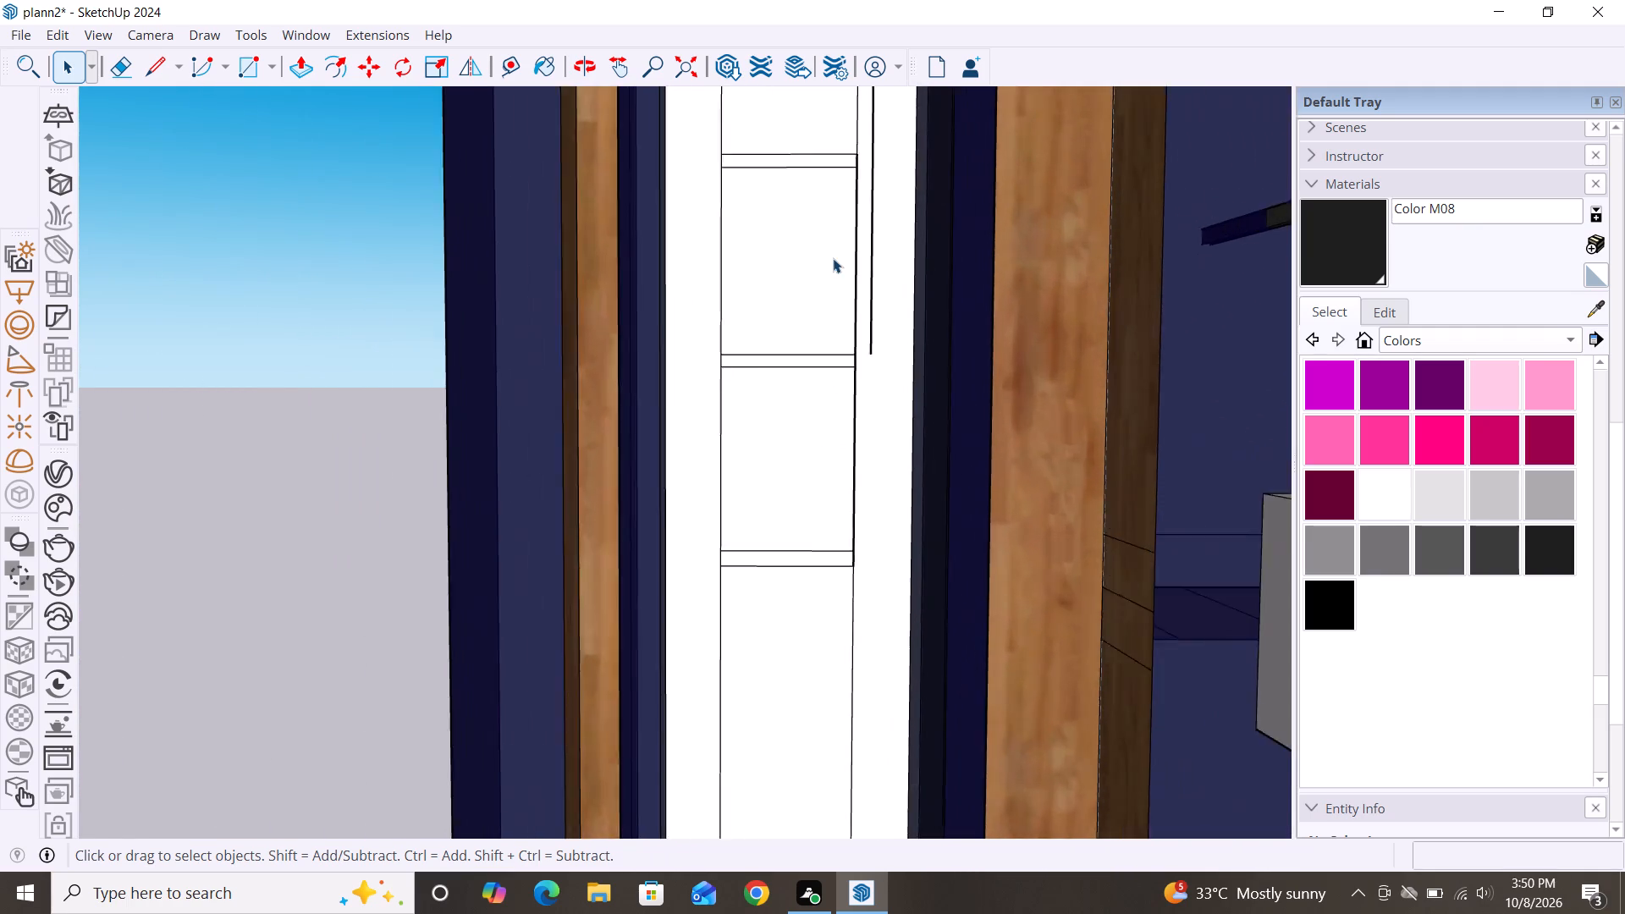
pyautogui.scroll(4, 833, 258)
pyautogui.click(894, 303)
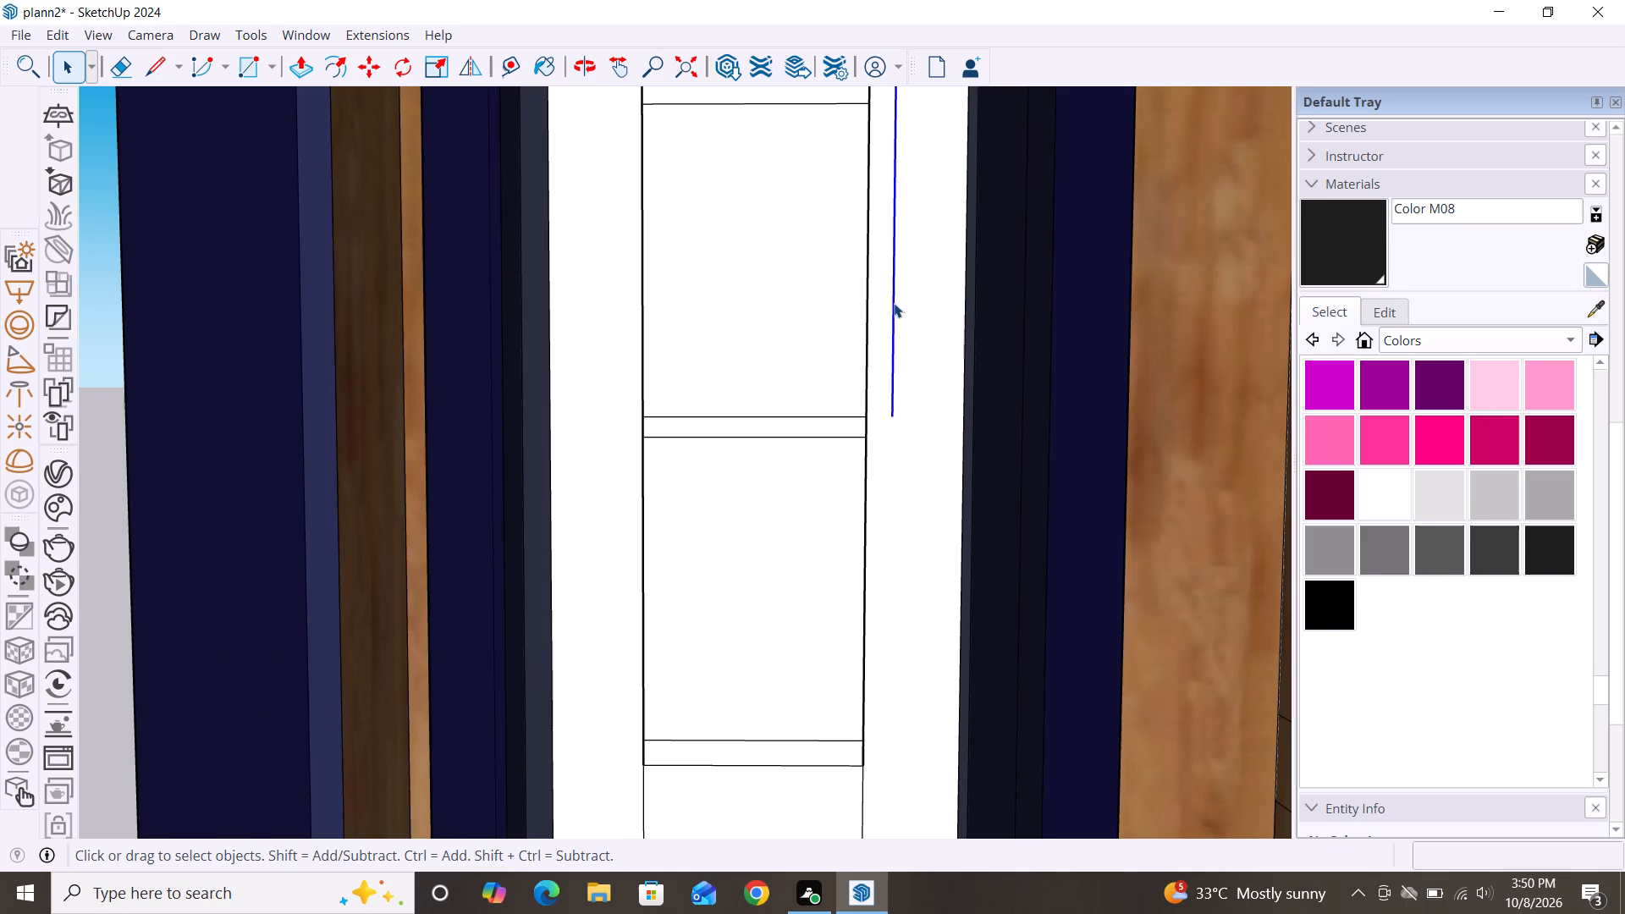
pyautogui.press('Delete')
pyautogui.scroll(-11, 785, 557)
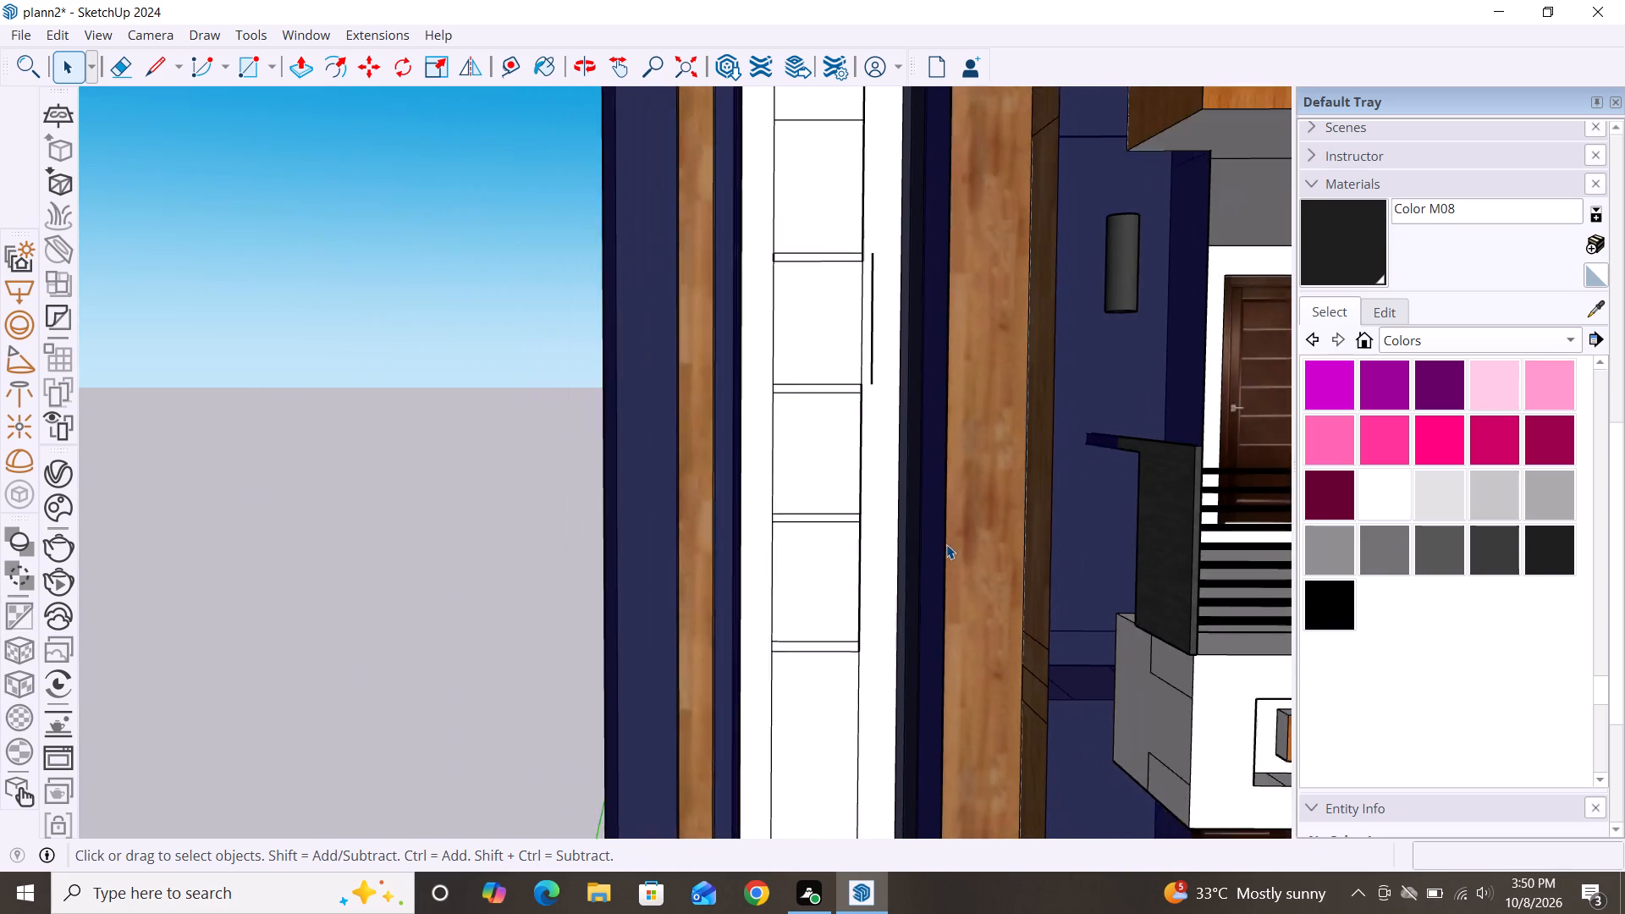
# Delete the last leftover piece of the frame's right outer edge beside the tower window's middle pane.
pyautogui.scroll(-2, 946, 544)
pyautogui.scroll(15, 902, 352)
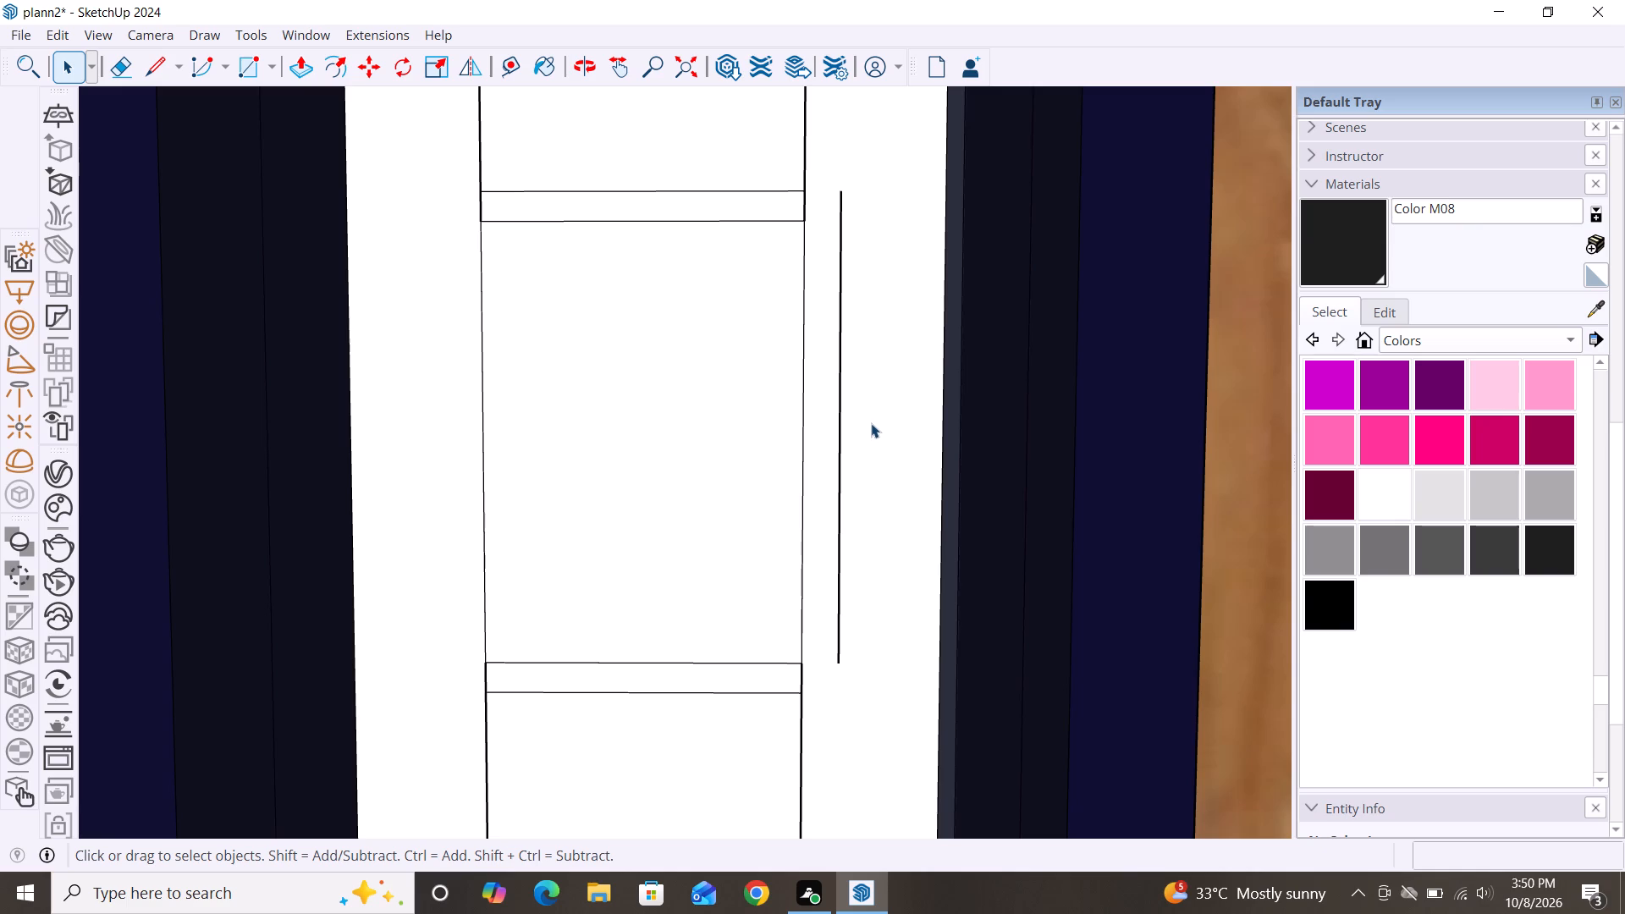
pyautogui.doubleClick(839, 481)
pyautogui.press('Delete')
pyautogui.scroll(-4, 846, 461)
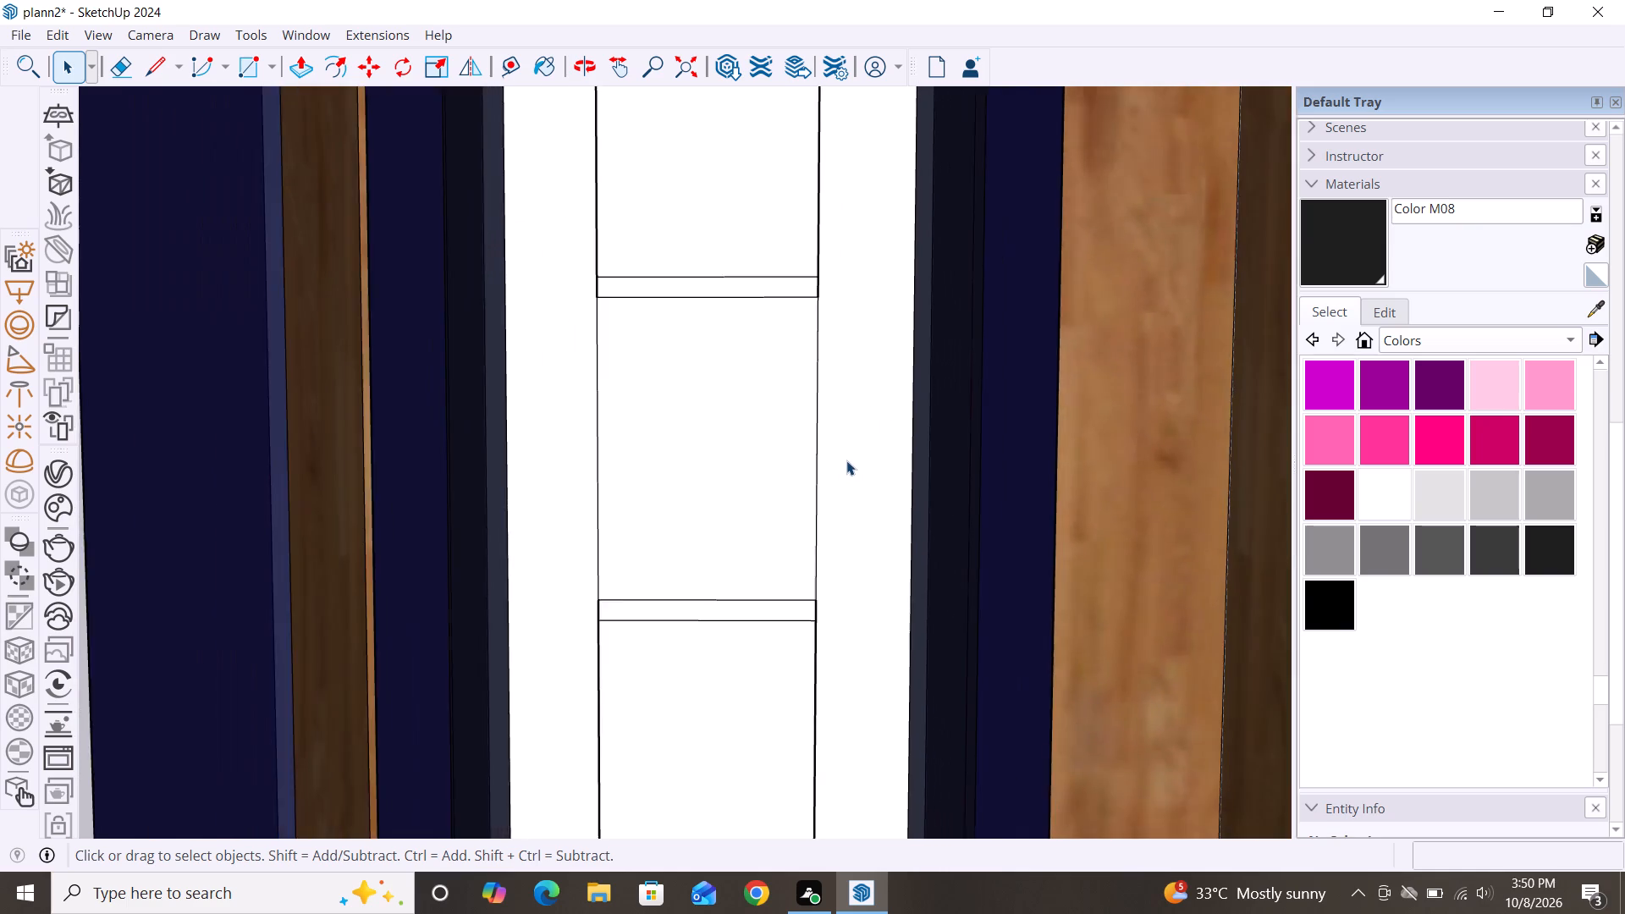
pyautogui.scroll(-18, 848, 457)
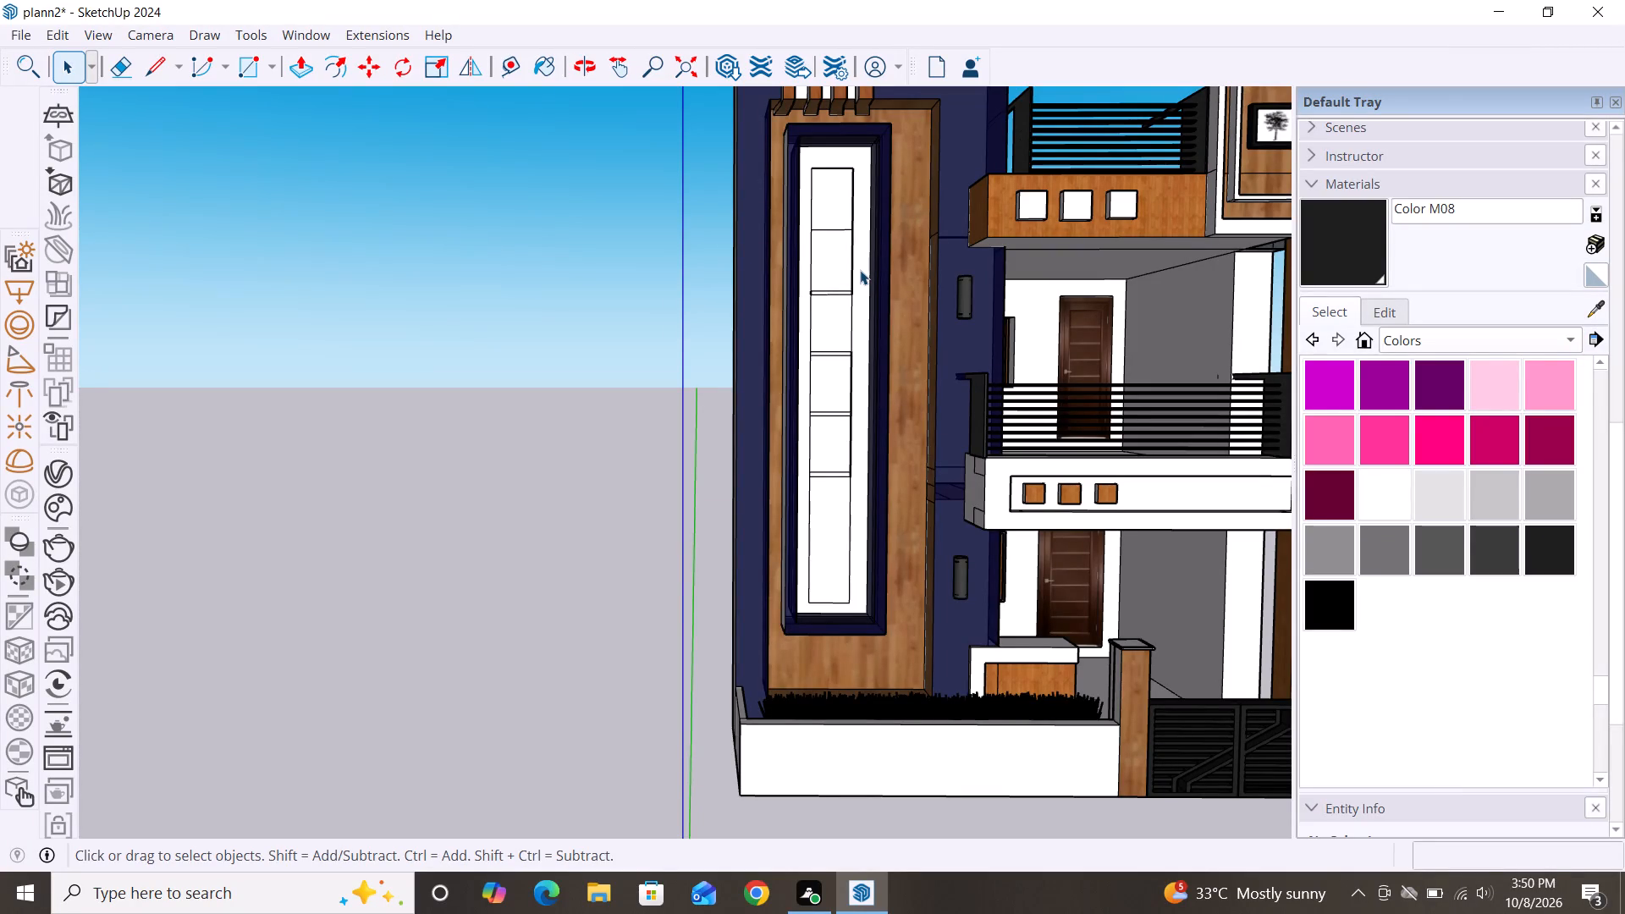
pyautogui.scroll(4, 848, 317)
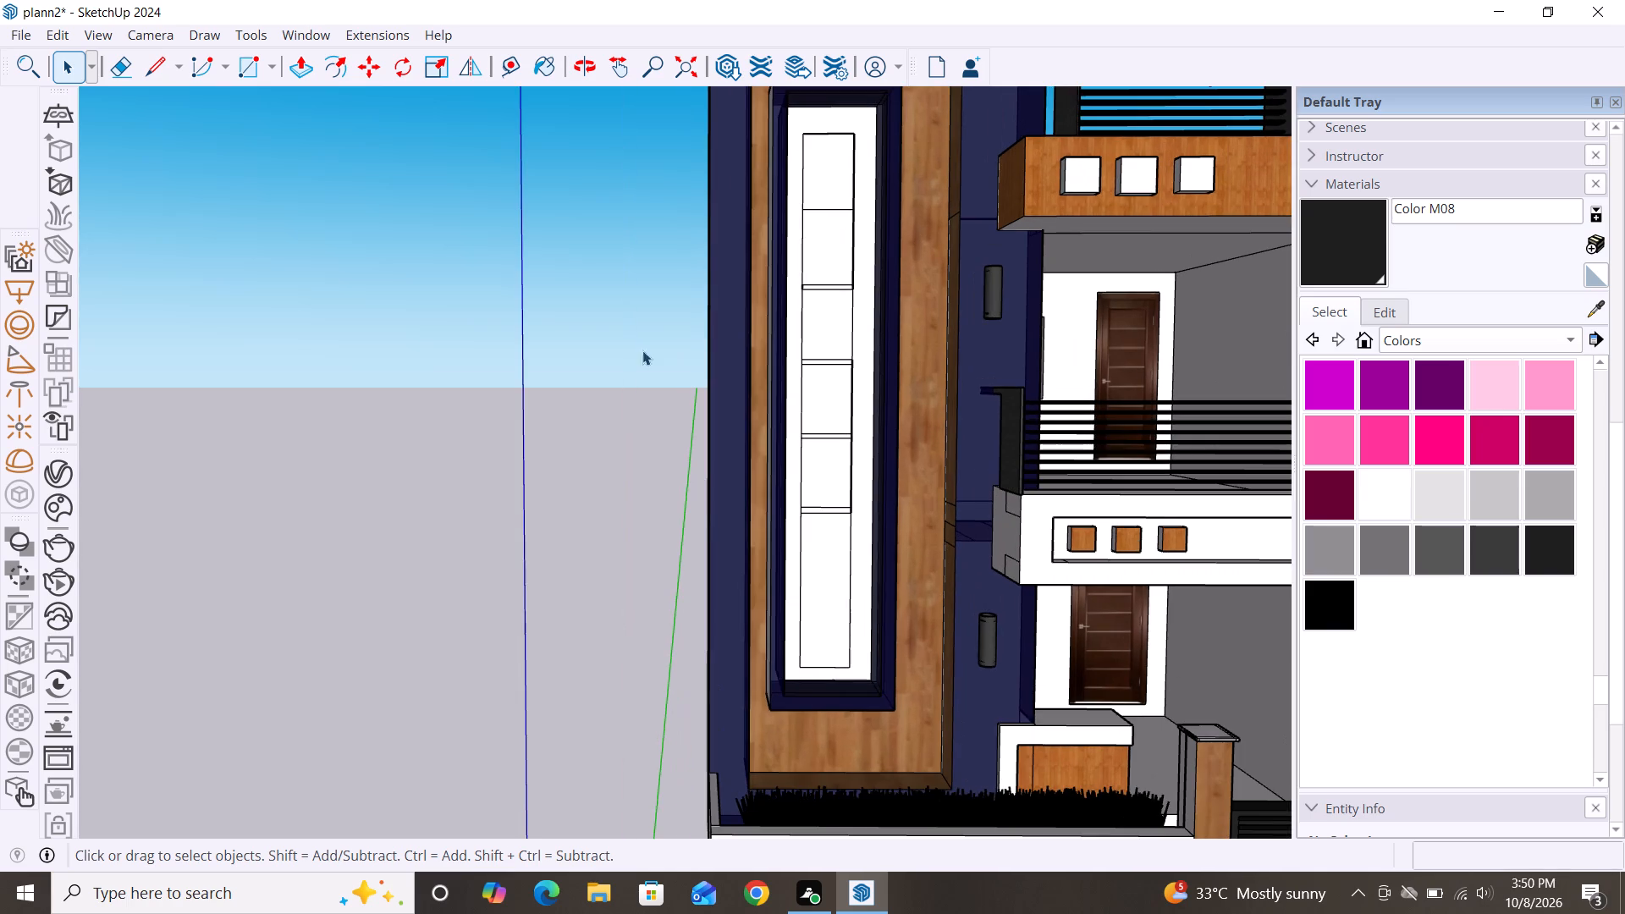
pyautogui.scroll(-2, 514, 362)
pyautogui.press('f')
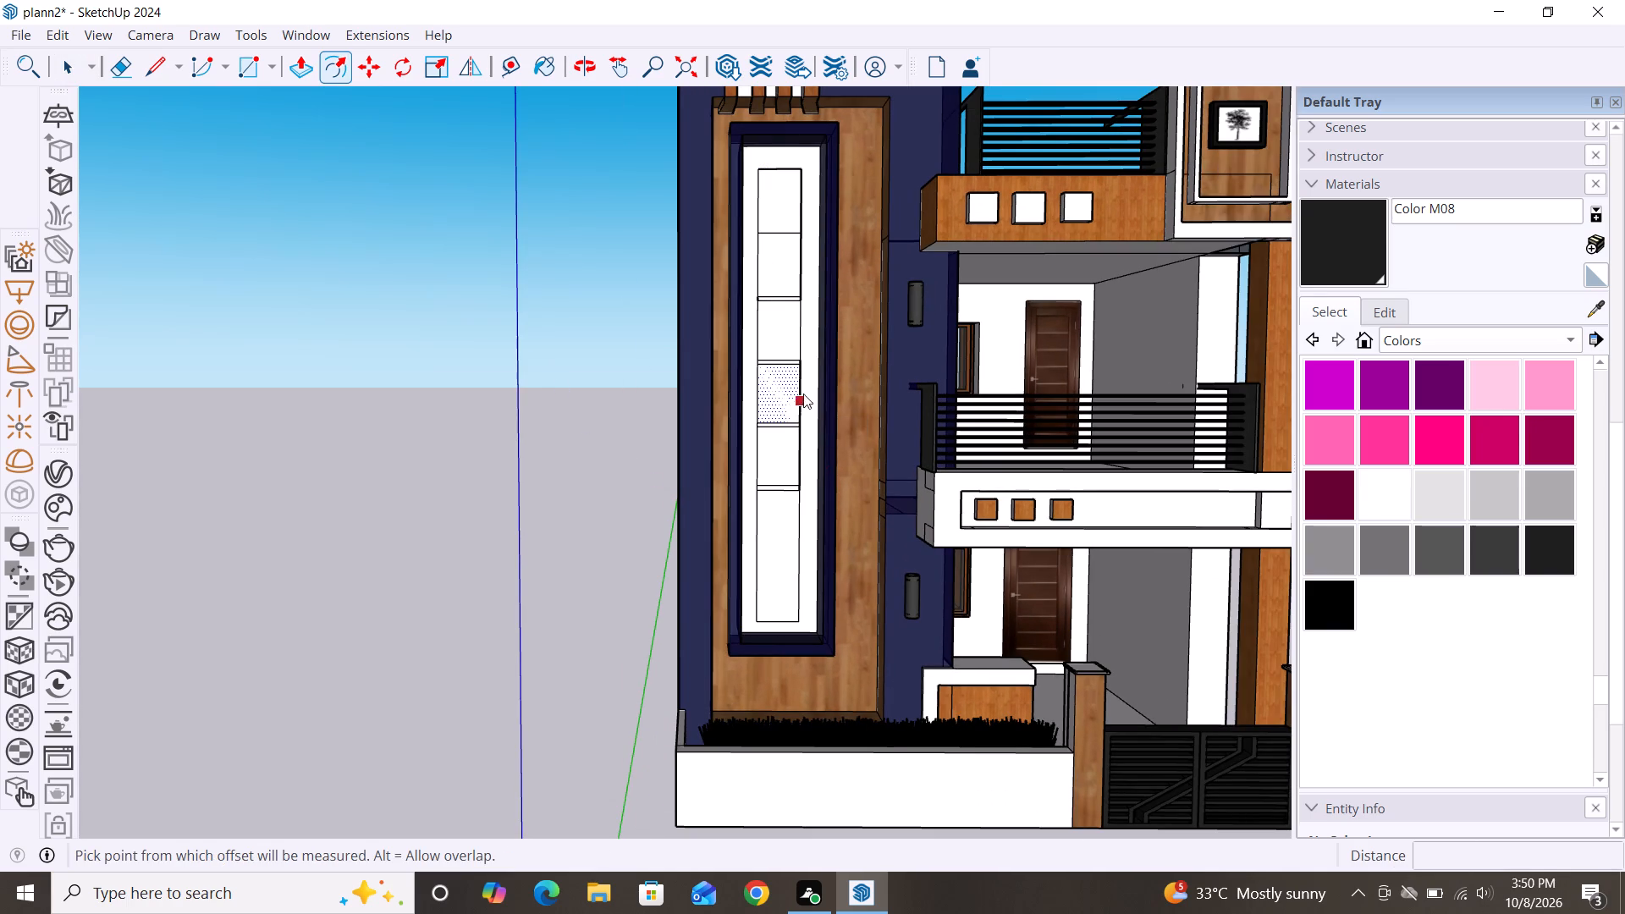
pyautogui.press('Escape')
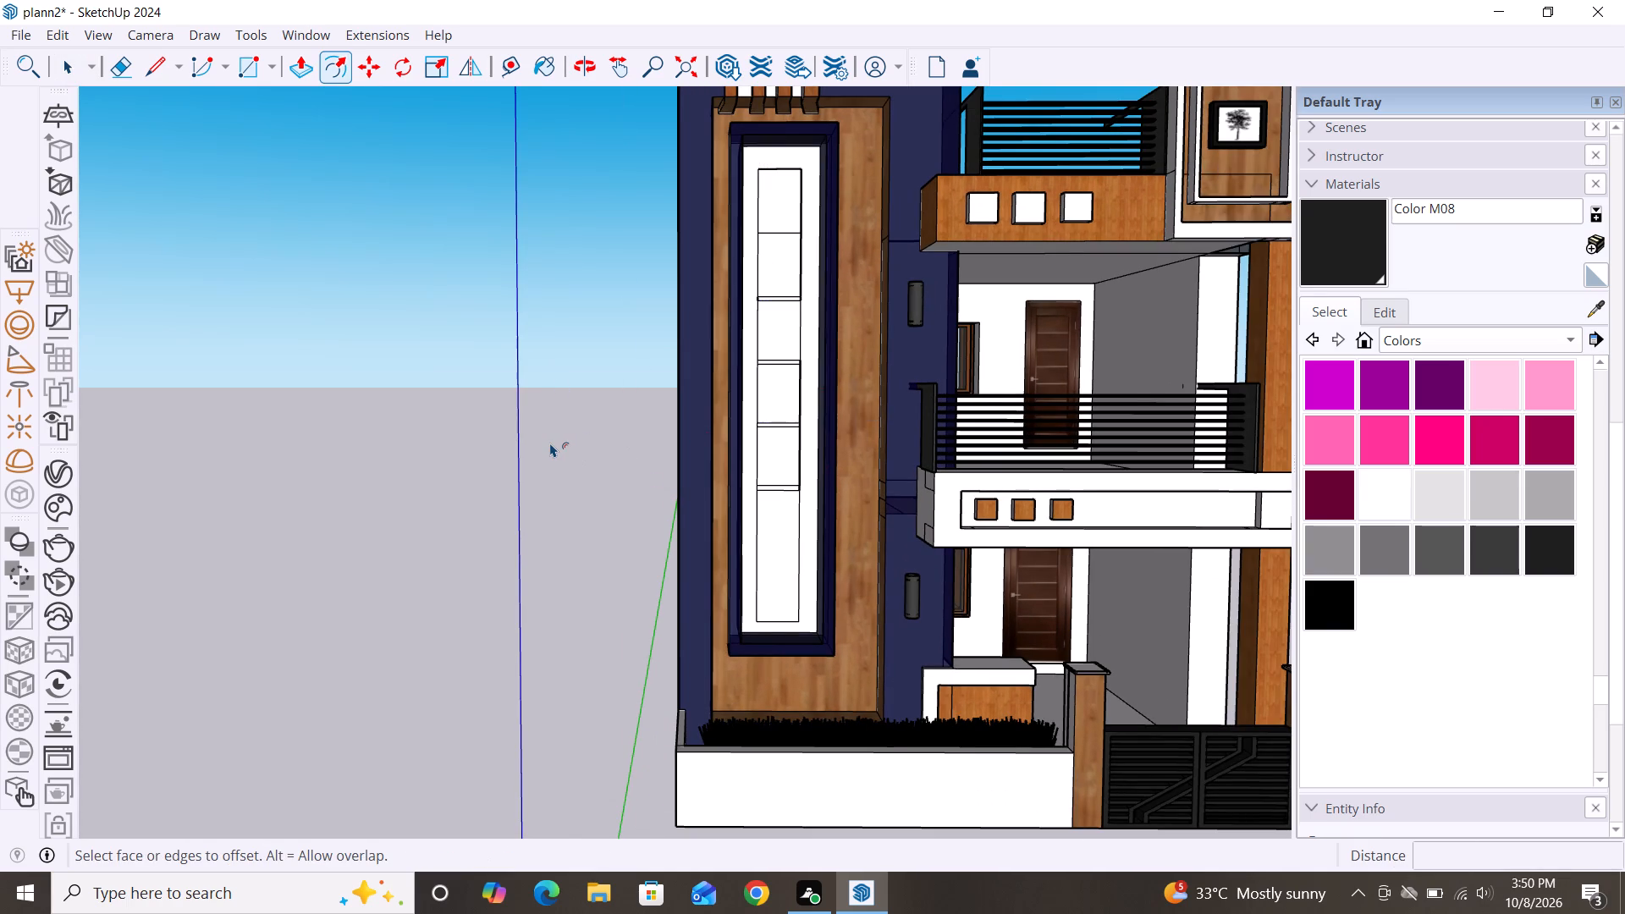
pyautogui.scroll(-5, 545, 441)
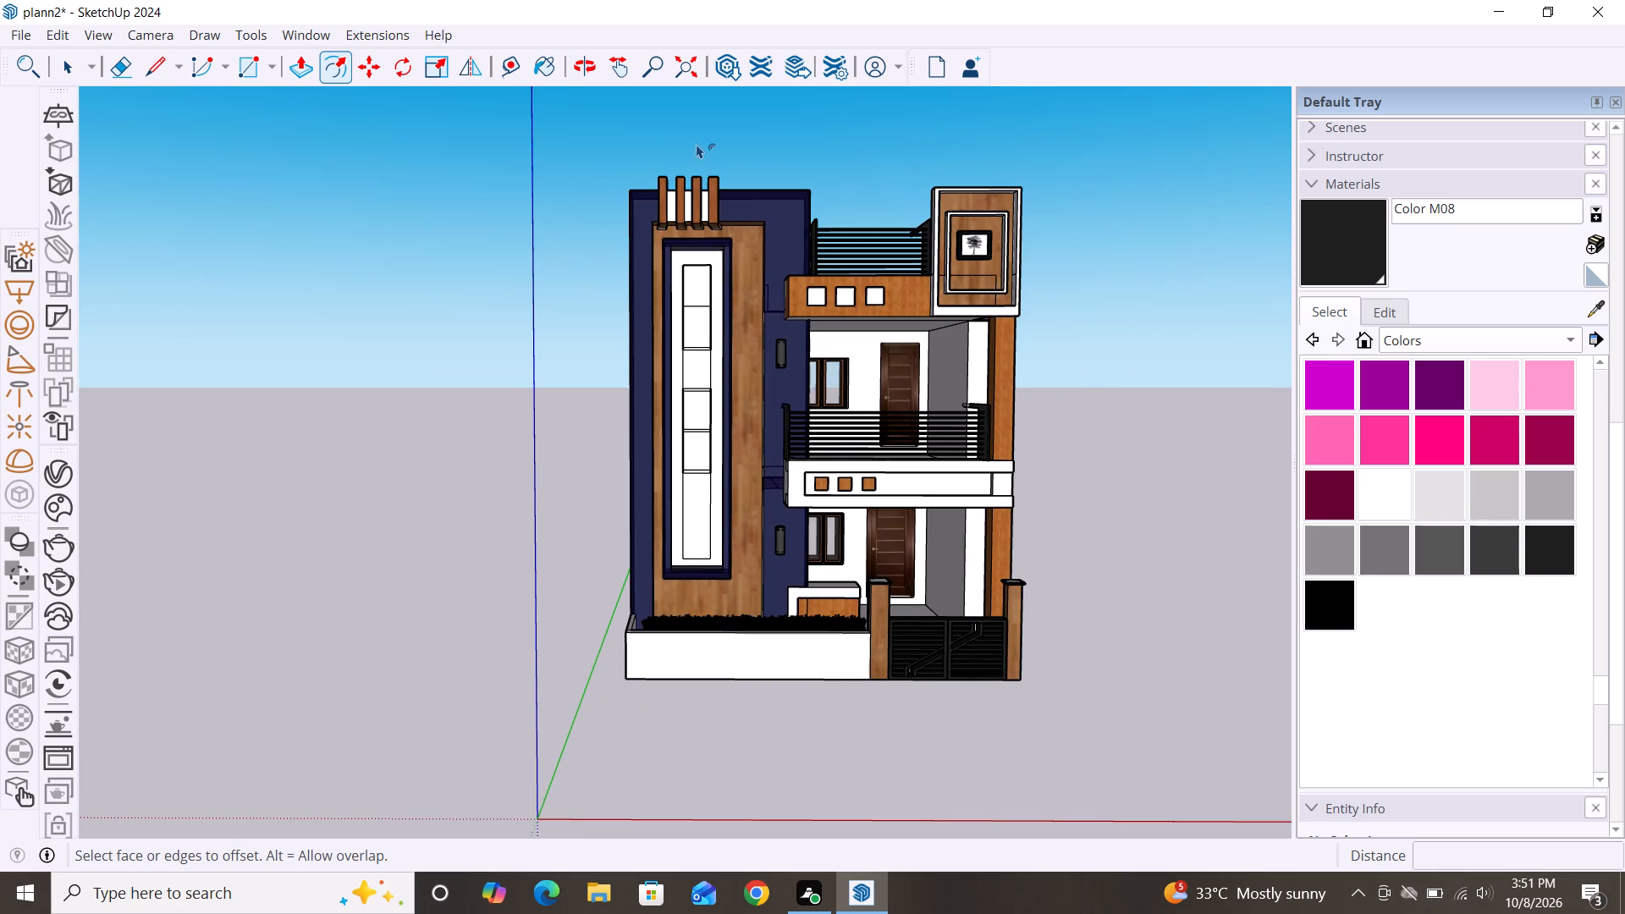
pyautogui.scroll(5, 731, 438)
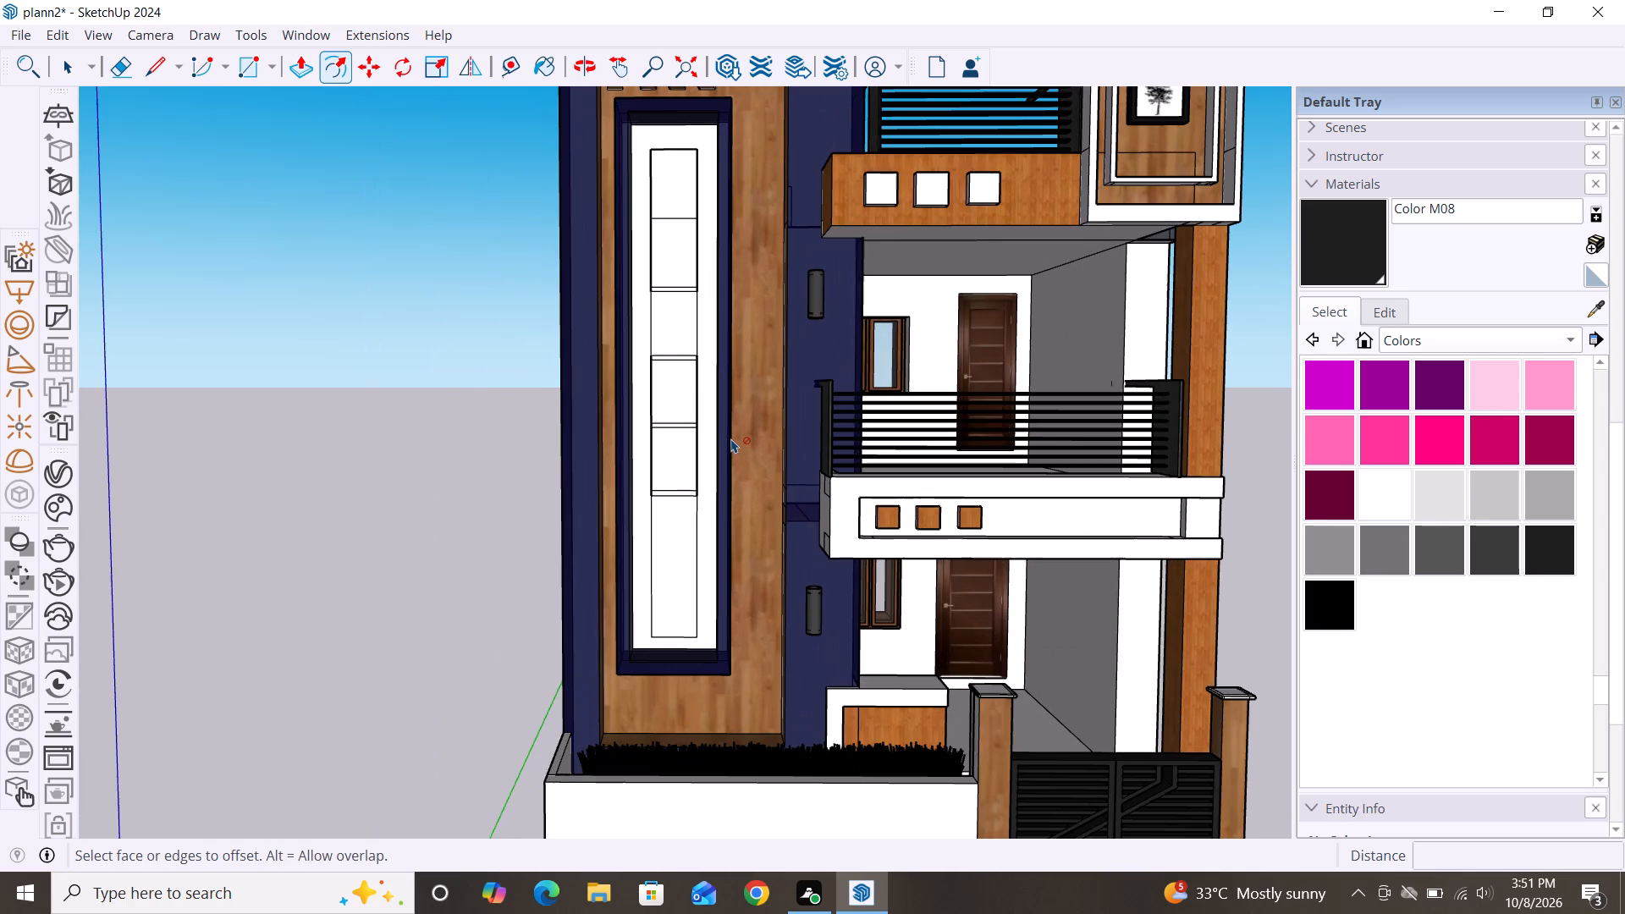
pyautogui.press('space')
# Paint the navy walls of the tower with the dark purple Color J08 from the Colors collection.
pyautogui.scroll(-4, 434, 451)
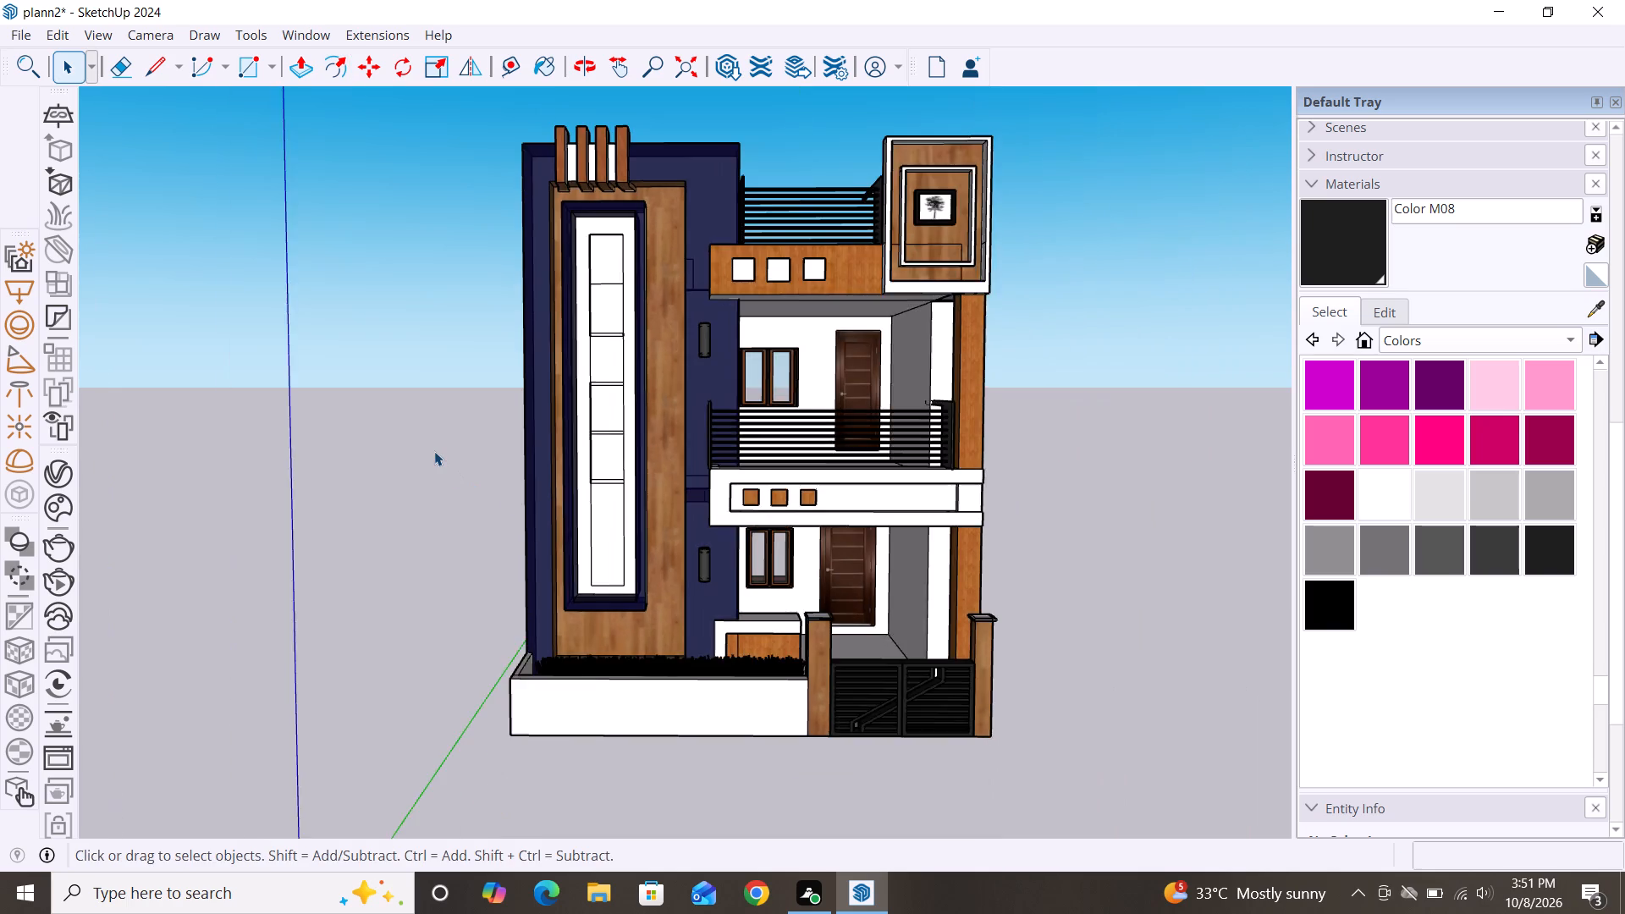
pyautogui.scroll(-2, 433, 448)
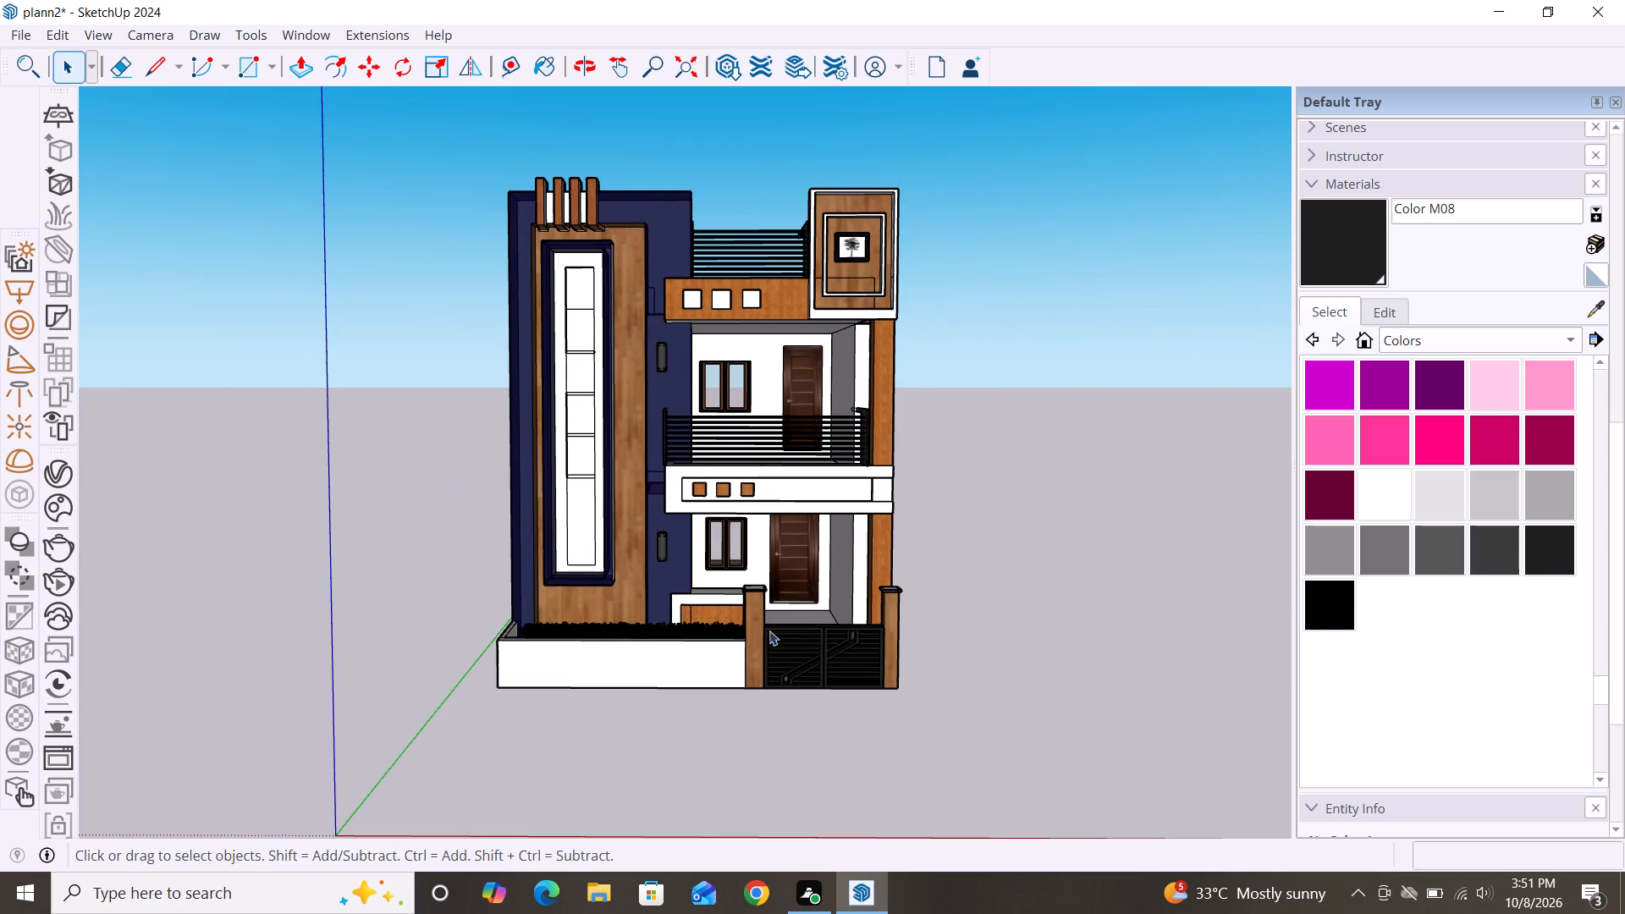
pyautogui.scroll(3, 709, 519)
pyautogui.scroll(-2, 708, 515)
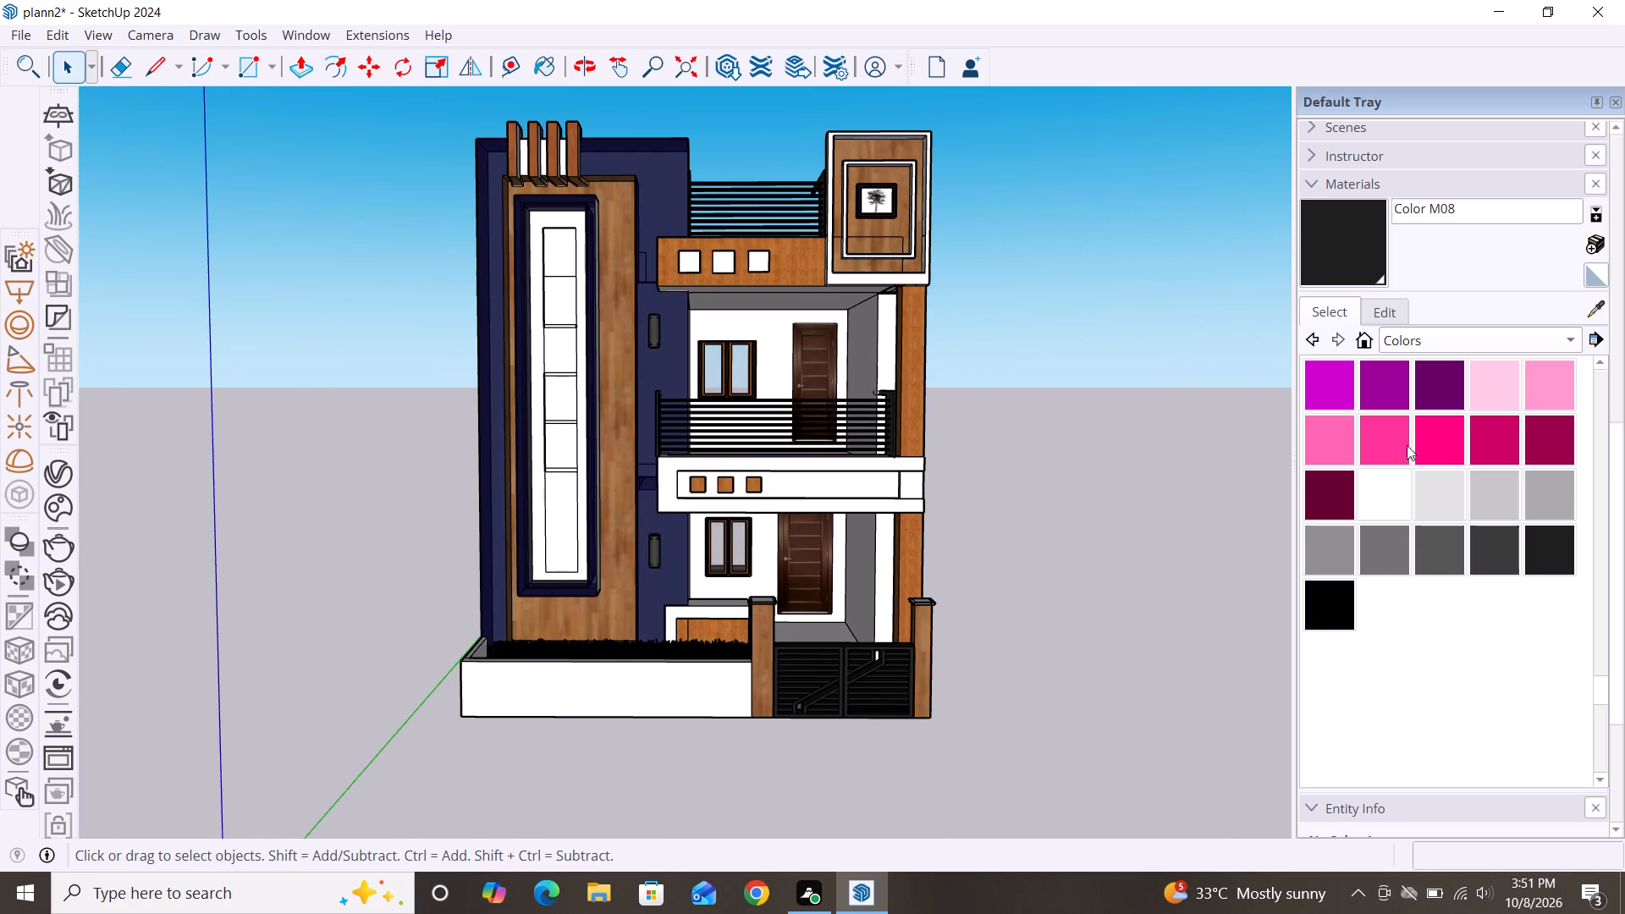
pyautogui.scroll(-2, 1417, 468)
pyautogui.scroll(6, 1439, 474)
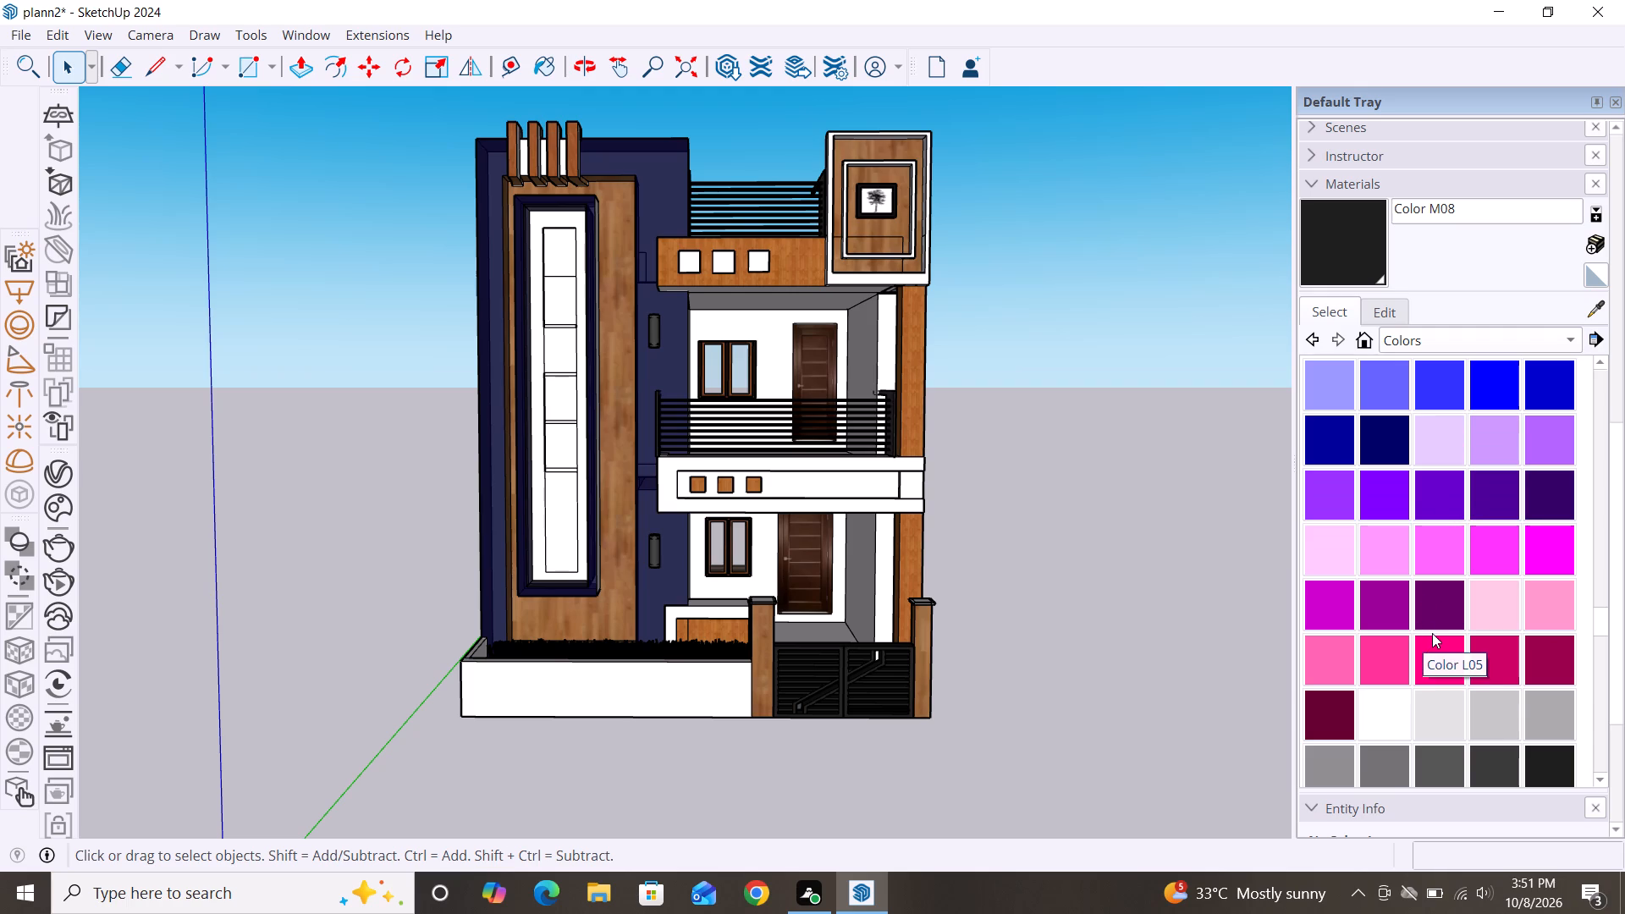
pyautogui.scroll(-2, 1027, 520)
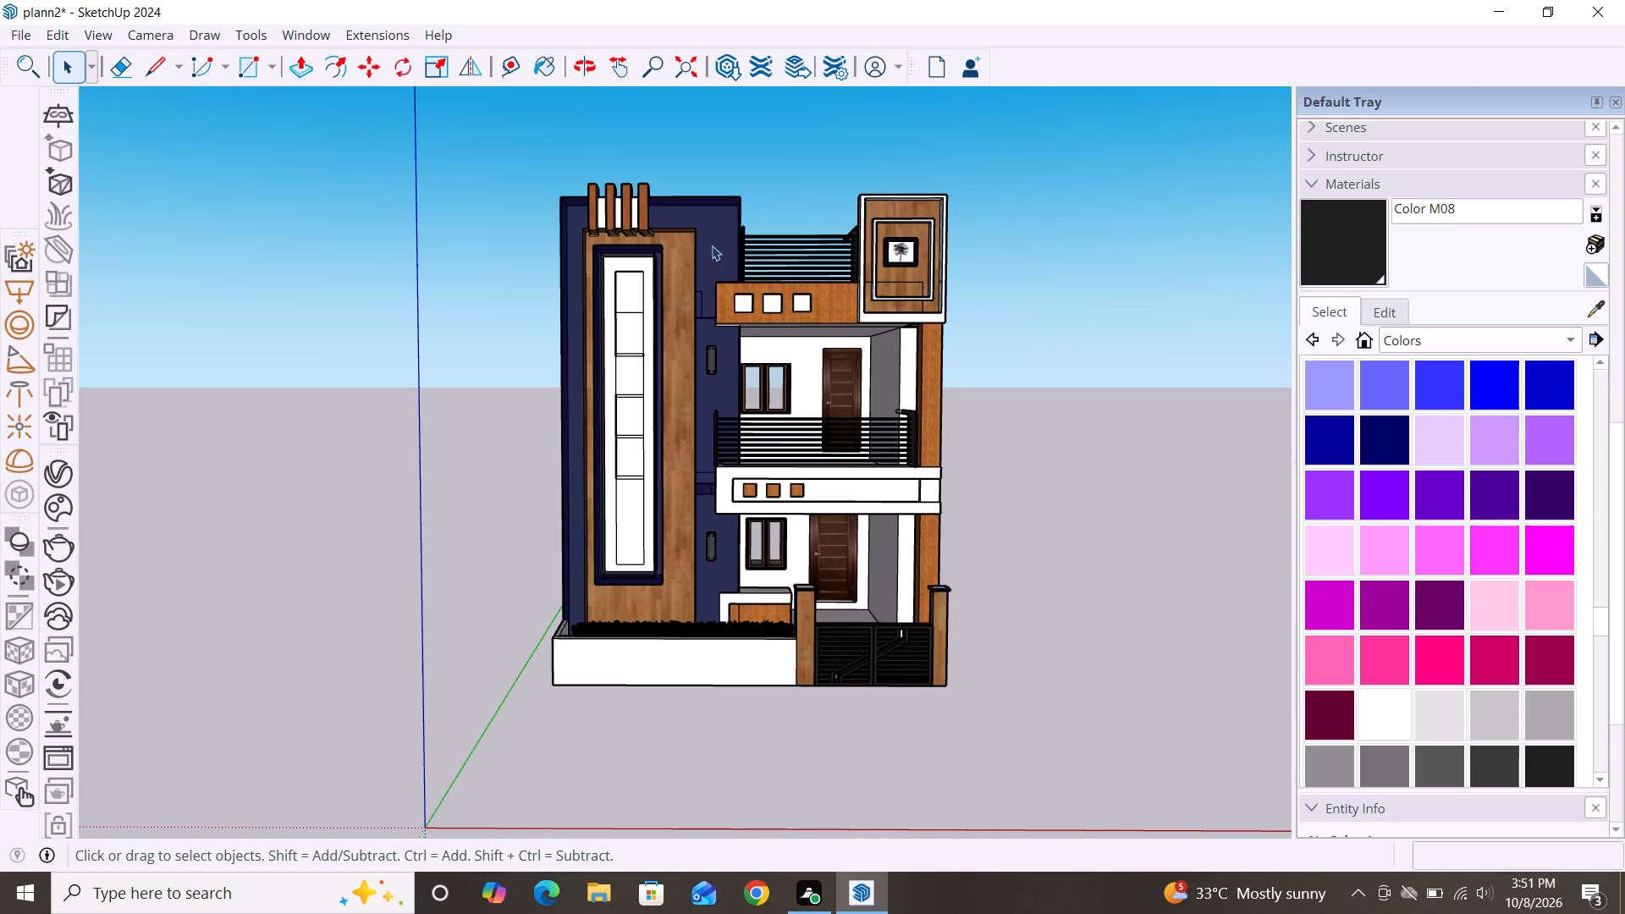
pyautogui.click(1572, 494)
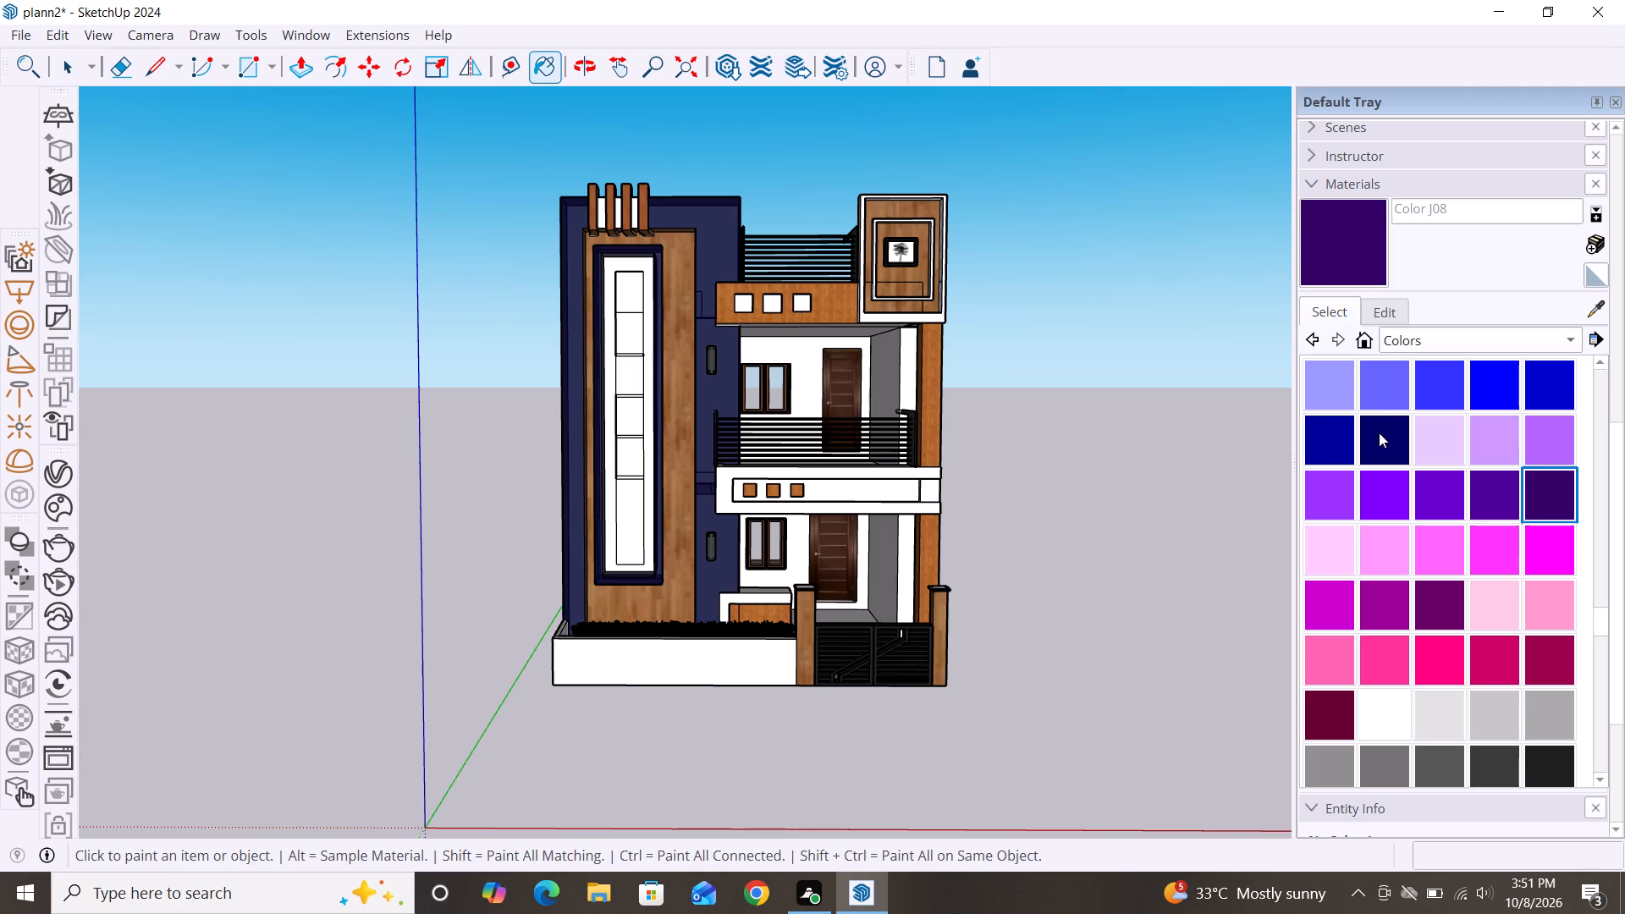
pyautogui.click(726, 253)
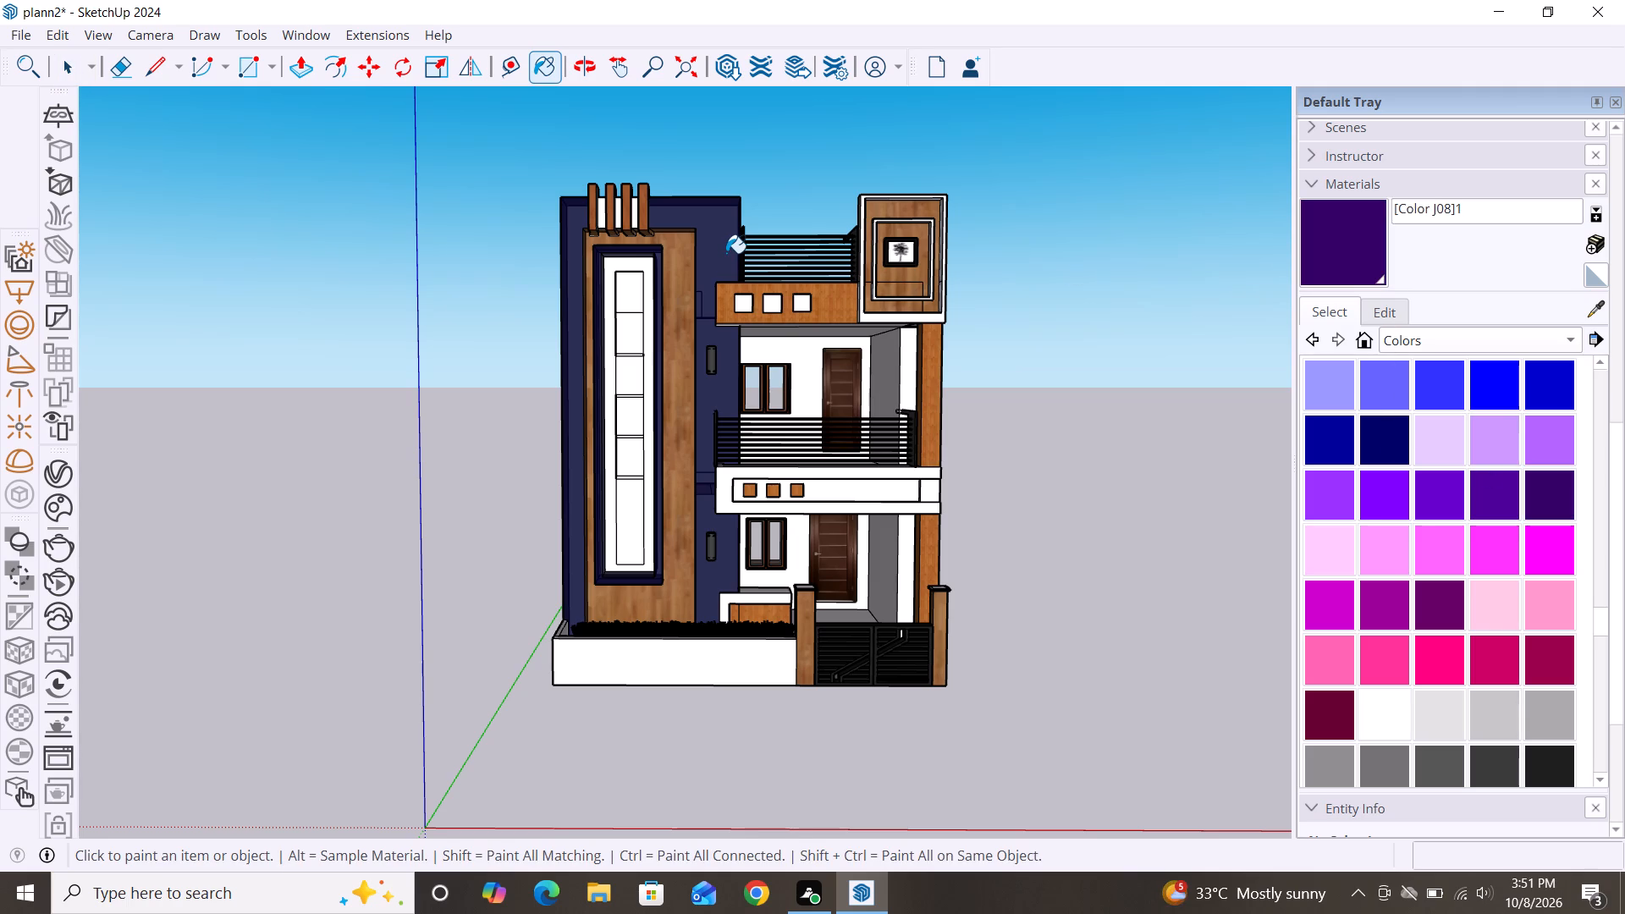
# Edit the tower wall's colour to a dark maroon by lowering its blue value to 3.
pyautogui.click(1391, 318)
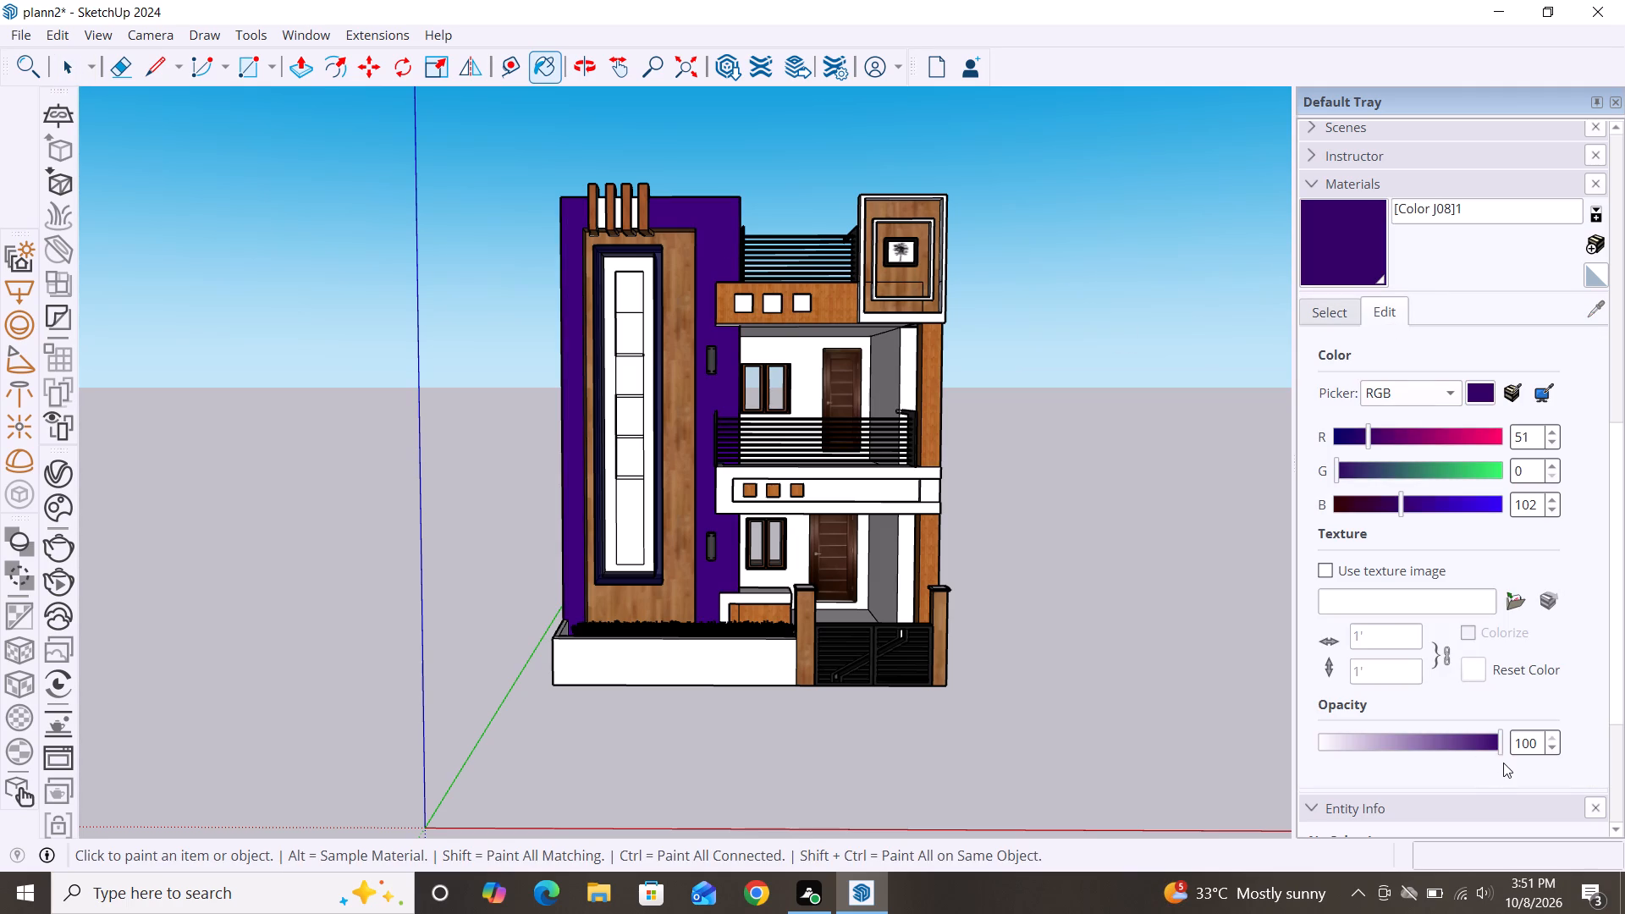
pyautogui.click(1365, 503)
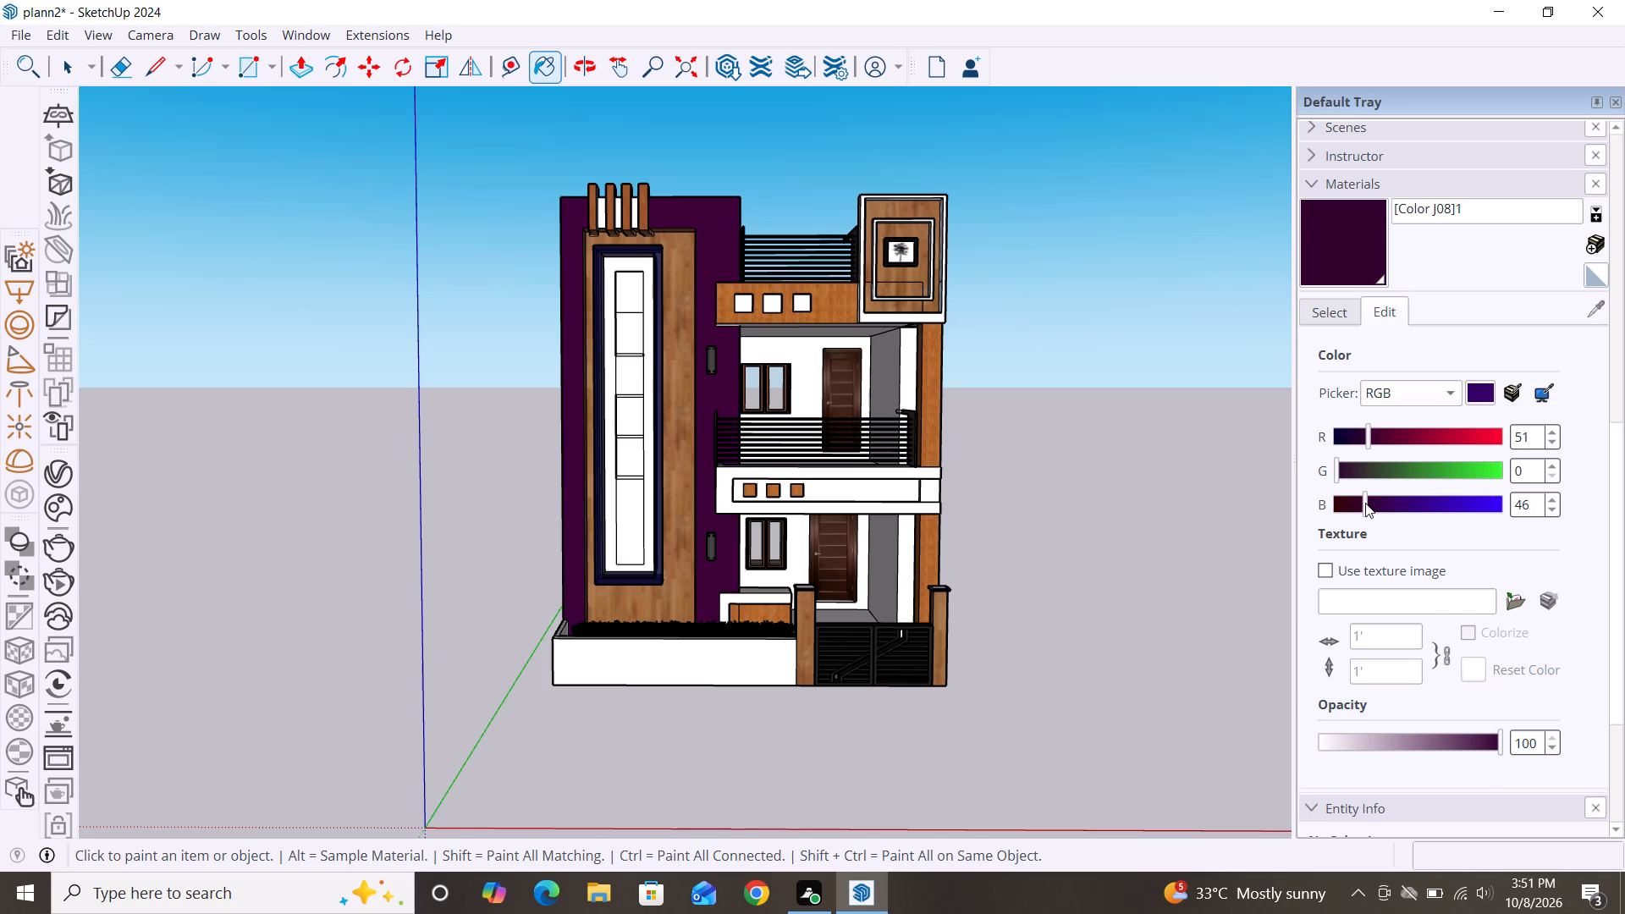
pyautogui.doubleClick(1360, 503)
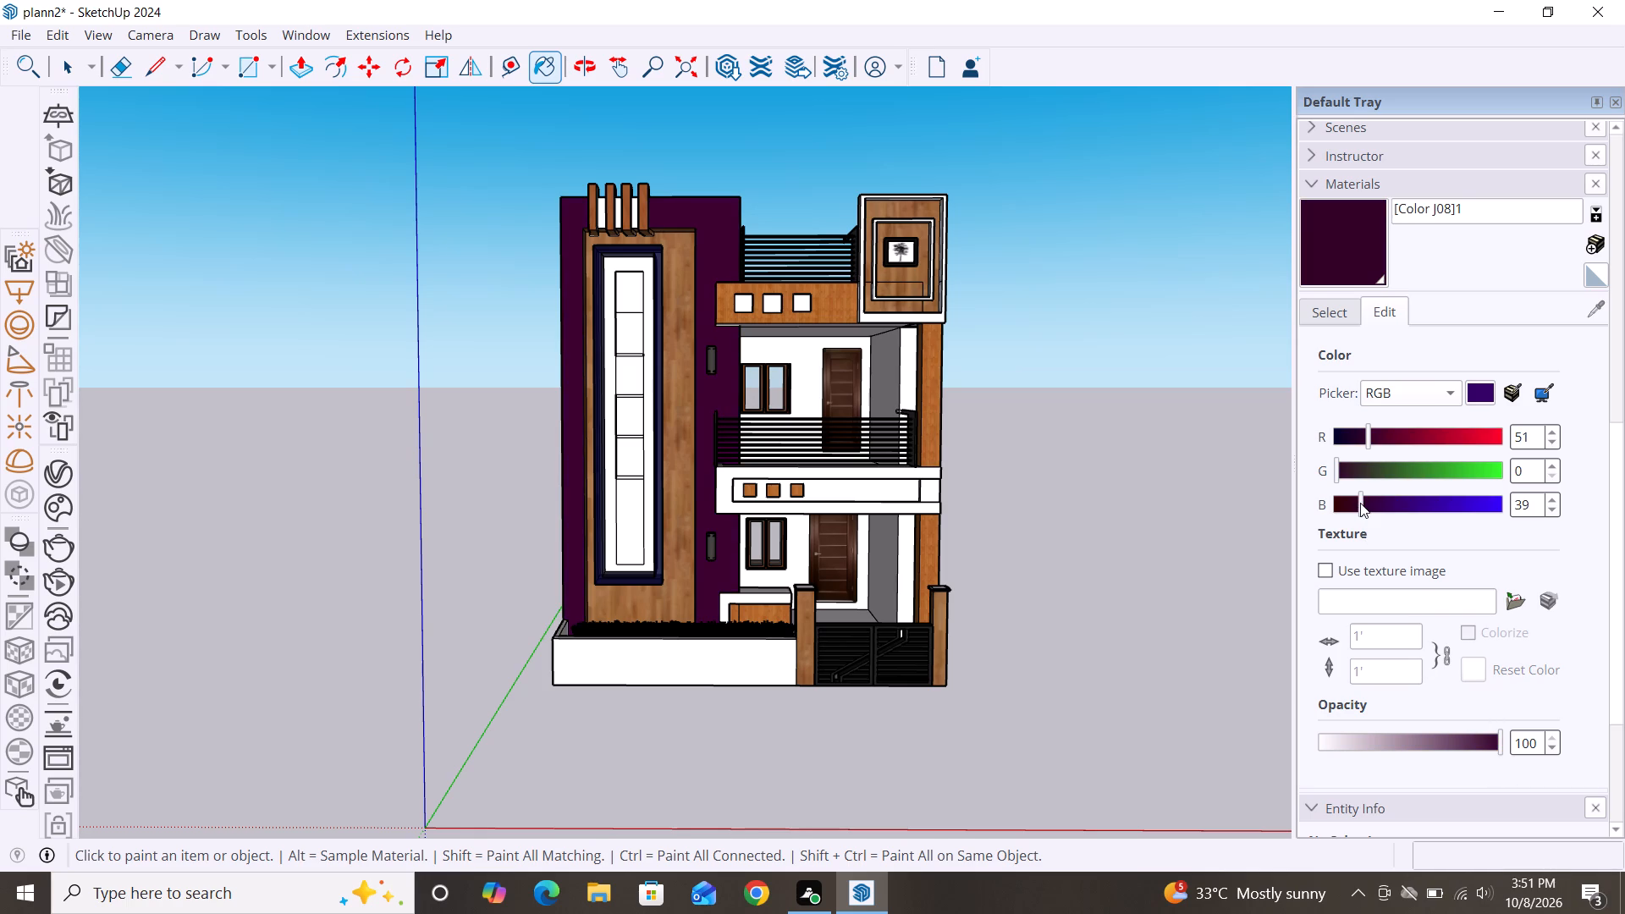
pyautogui.click(1350, 508)
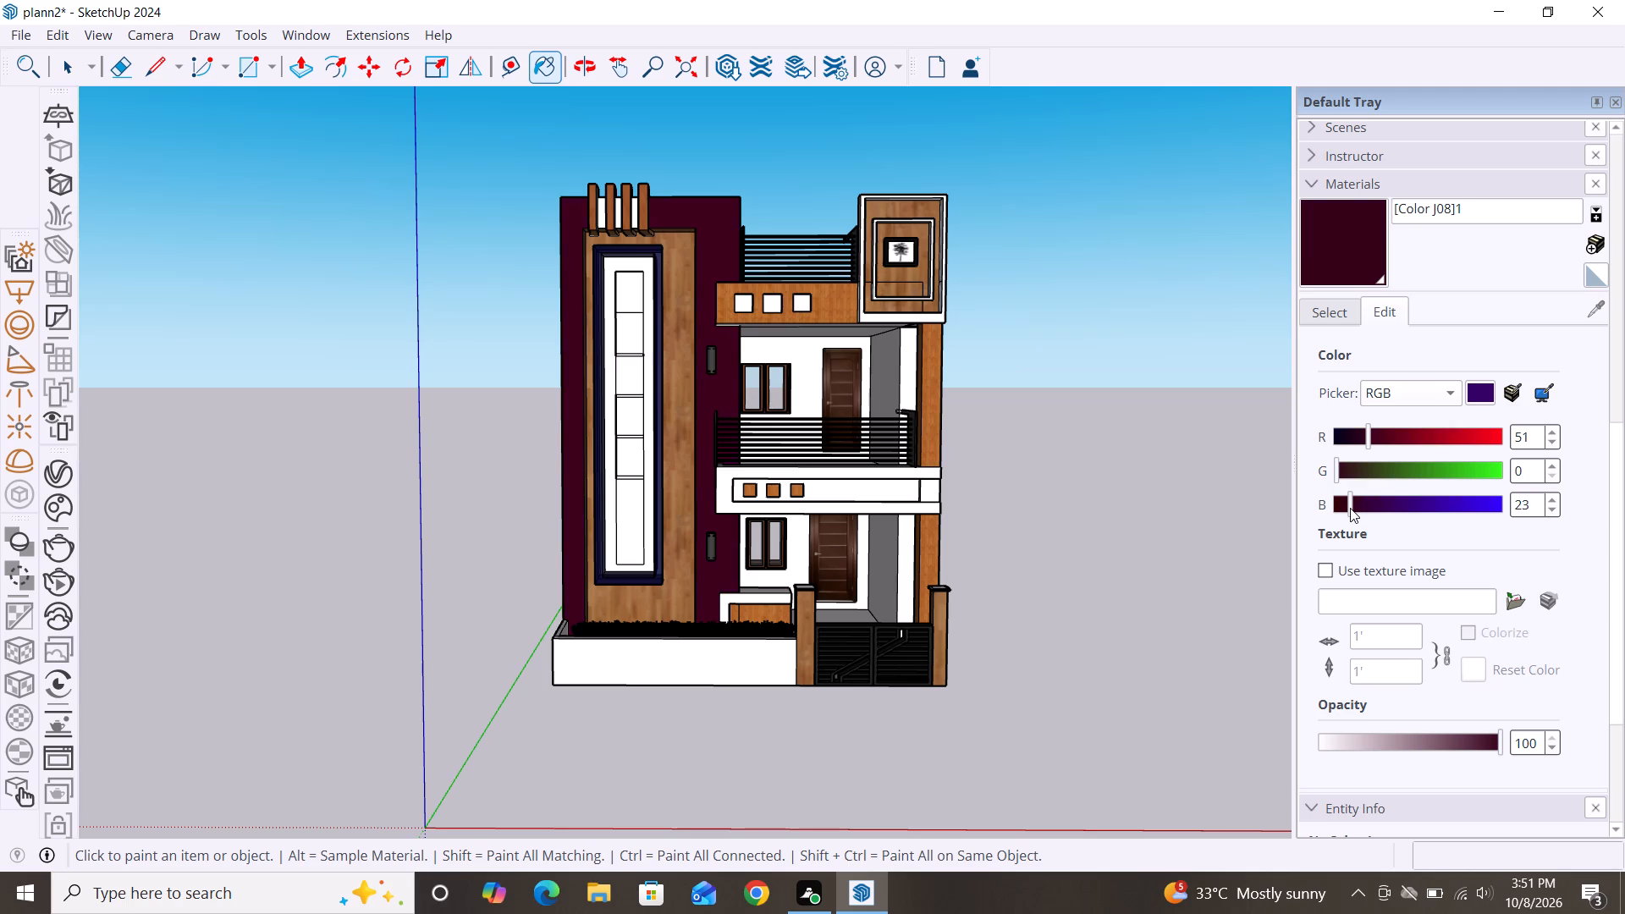
pyautogui.click(1341, 504)
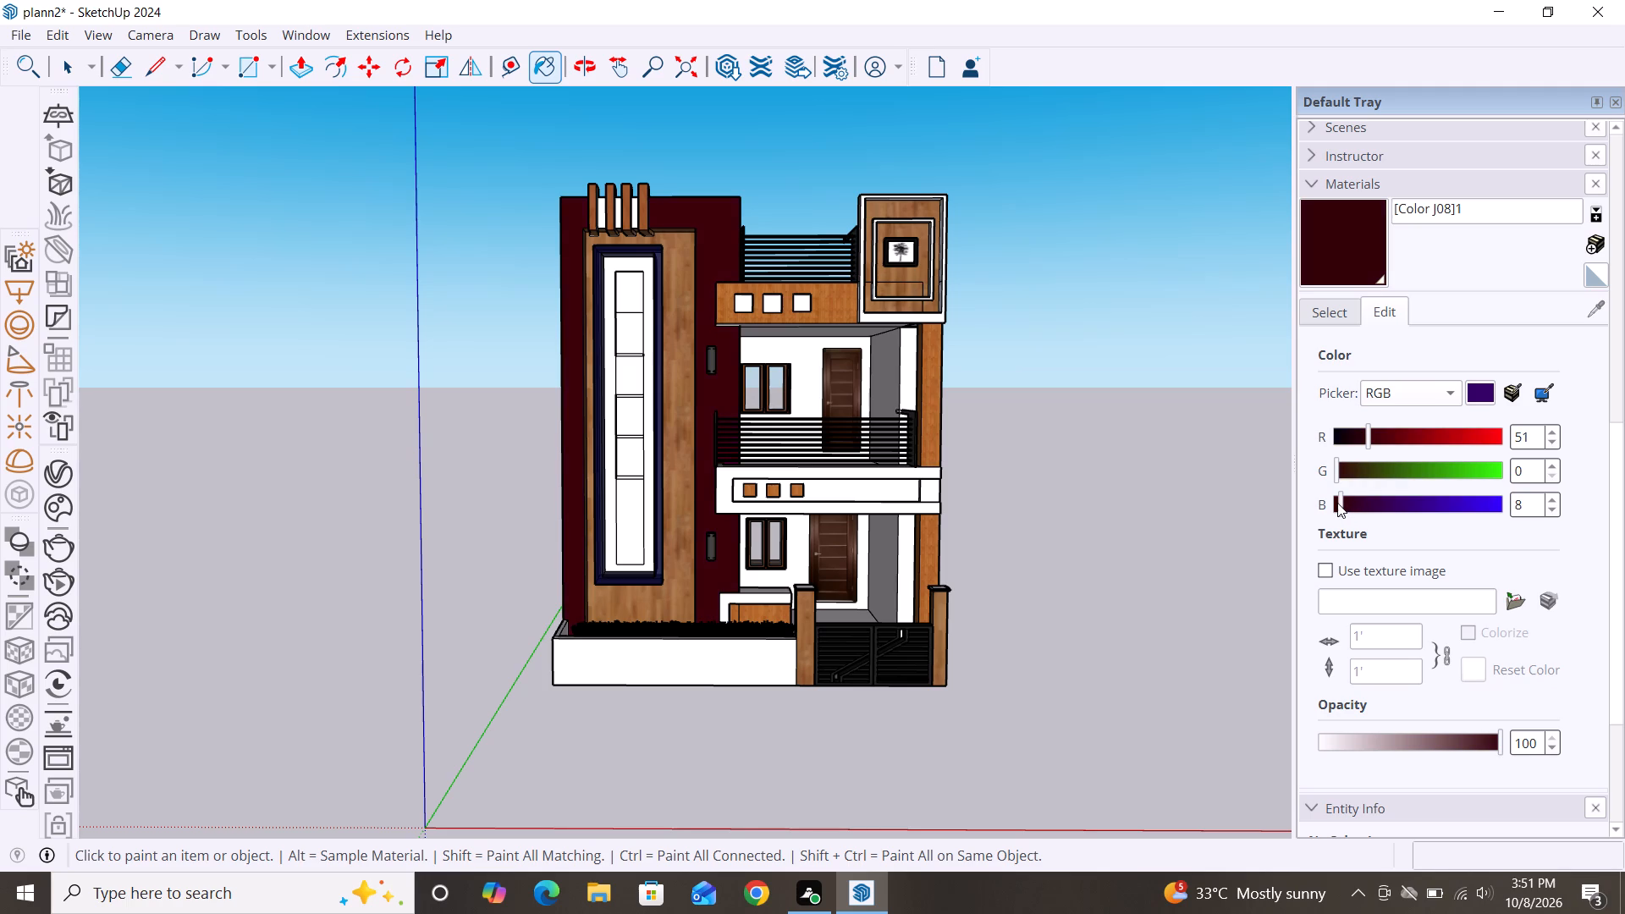
pyautogui.click(1337, 503)
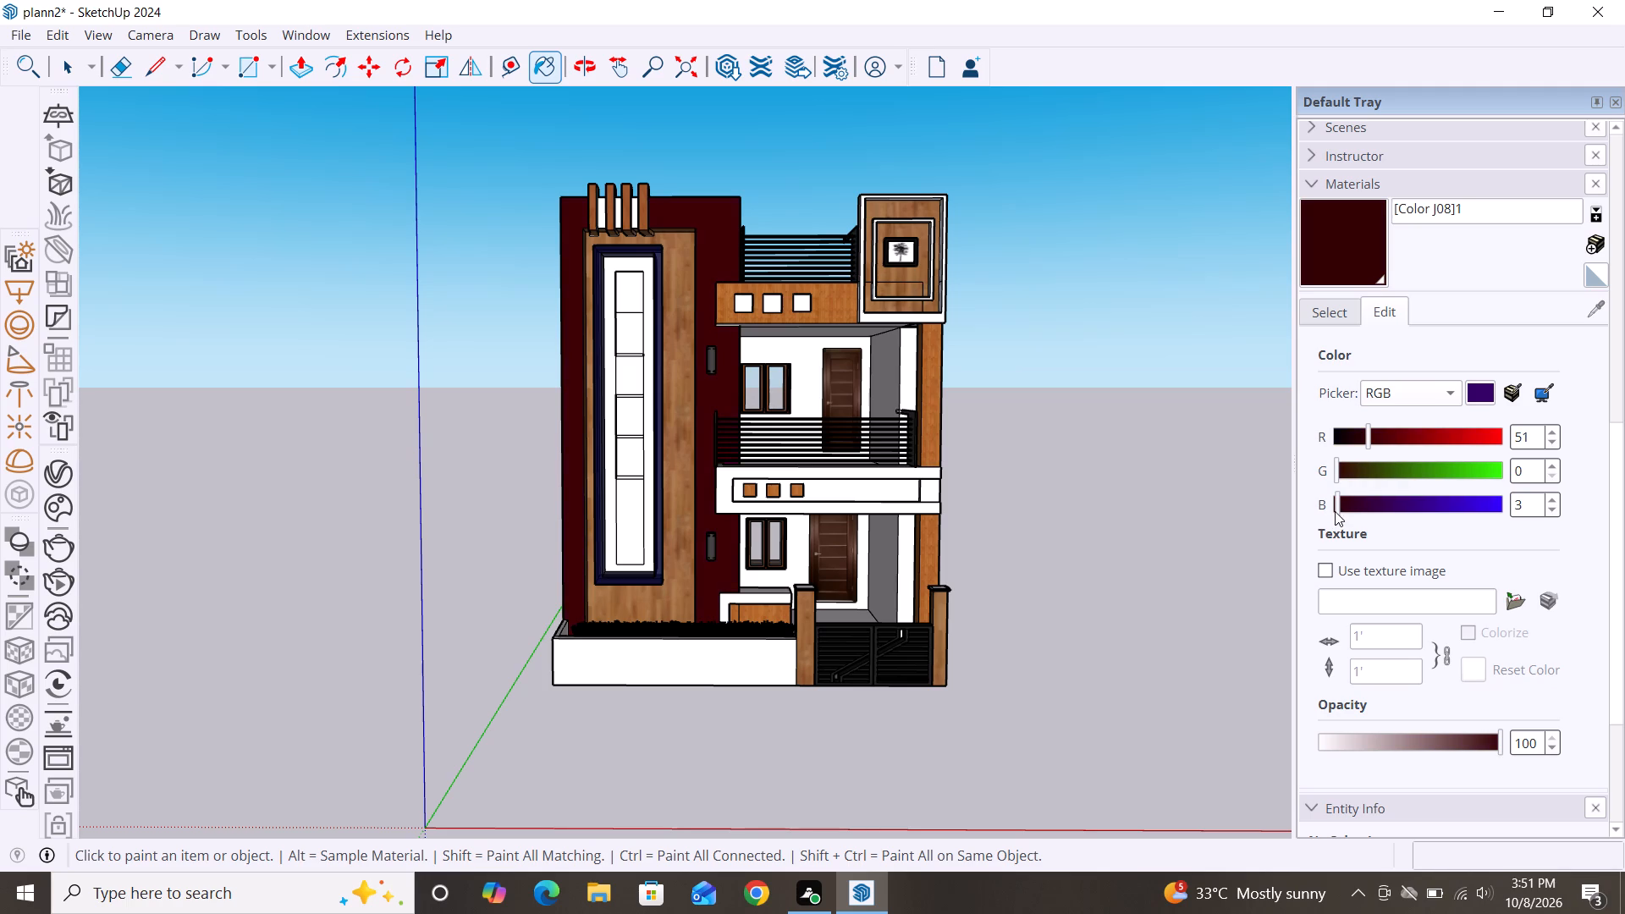
pyautogui.click(1339, 504)
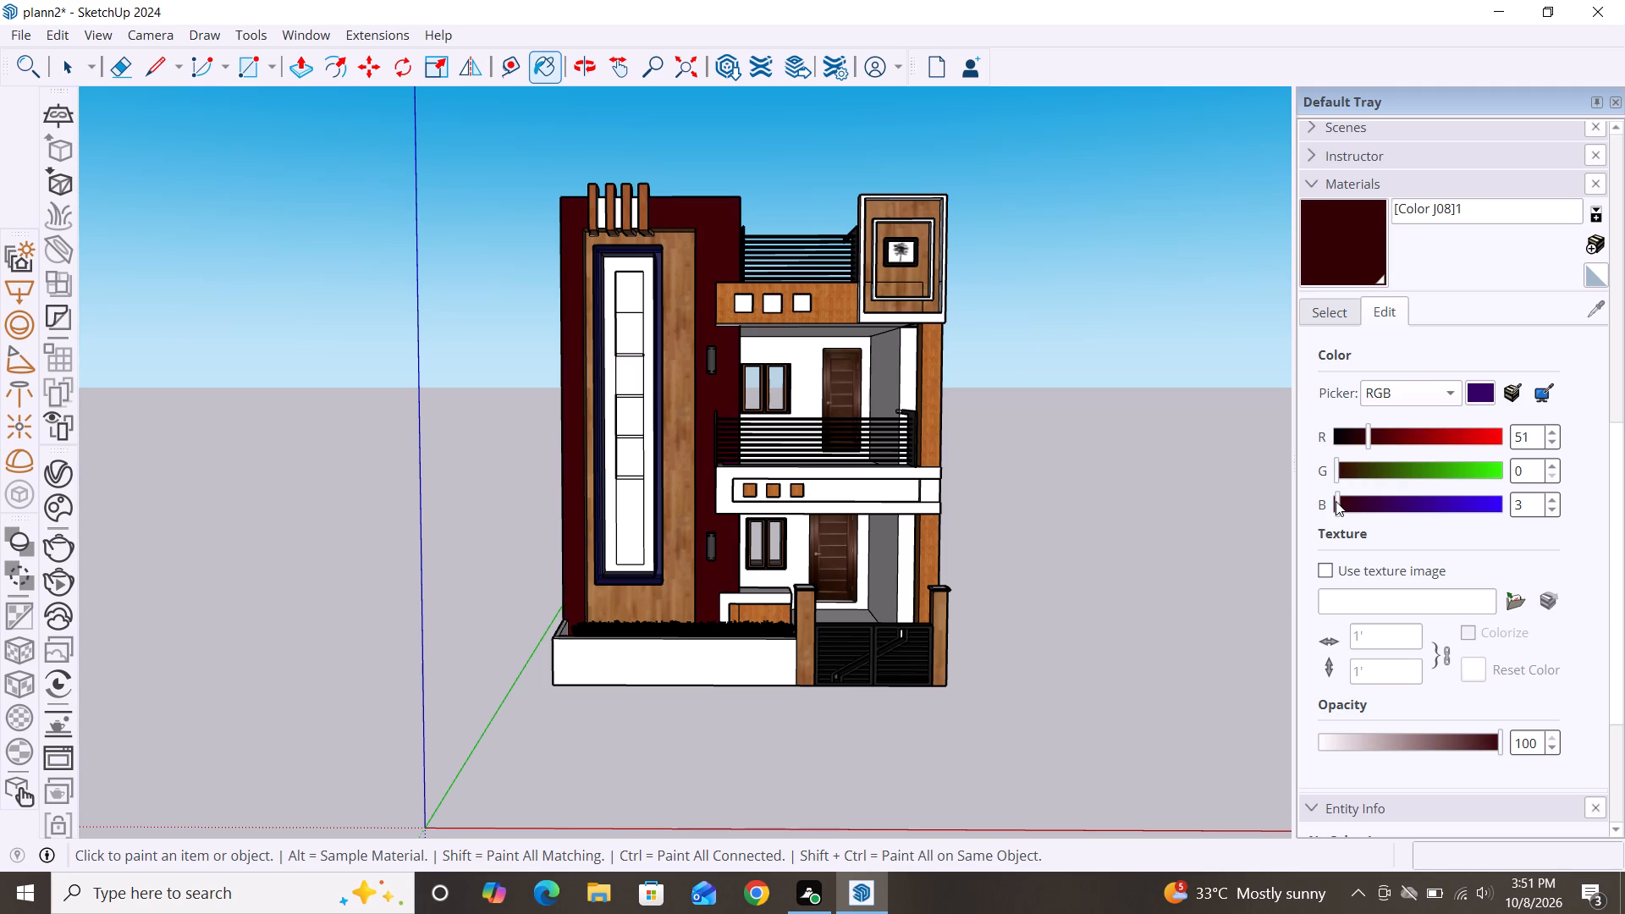
pyautogui.click(1336, 501)
pyautogui.click(1336, 509)
pyautogui.click(1082, 583)
pyautogui.press('space')
# Paint the upper balcony's front band, with the three white square insets, with Wood Cherry Original from the Wood collection.
pyautogui.scroll(-5, 1049, 564)
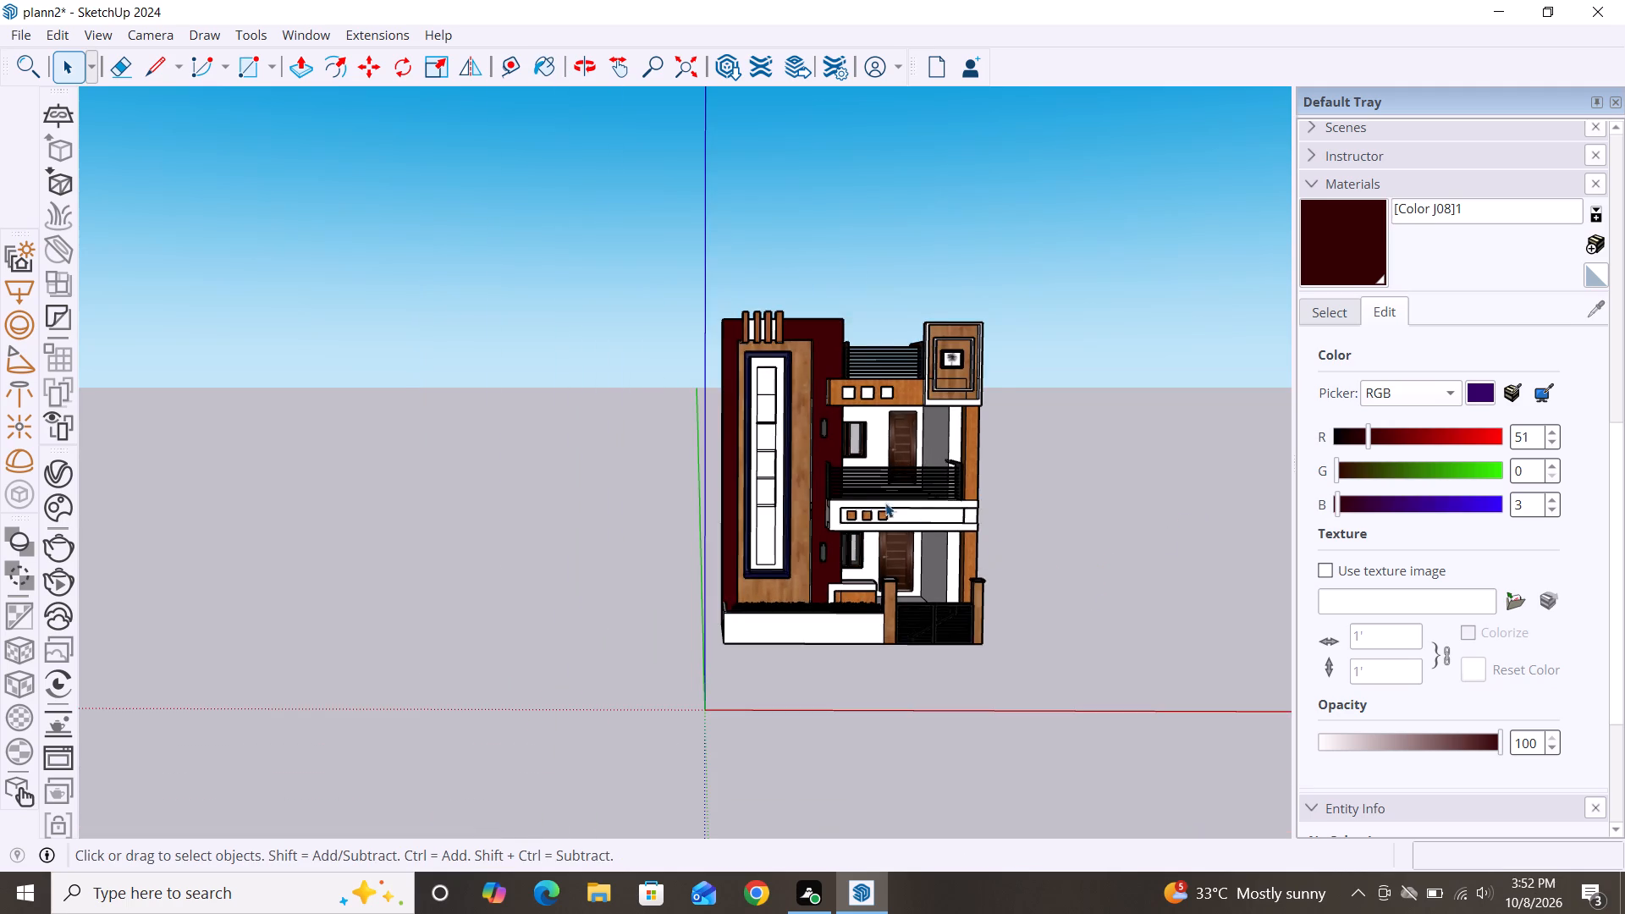
pyautogui.scroll(8, 846, 493)
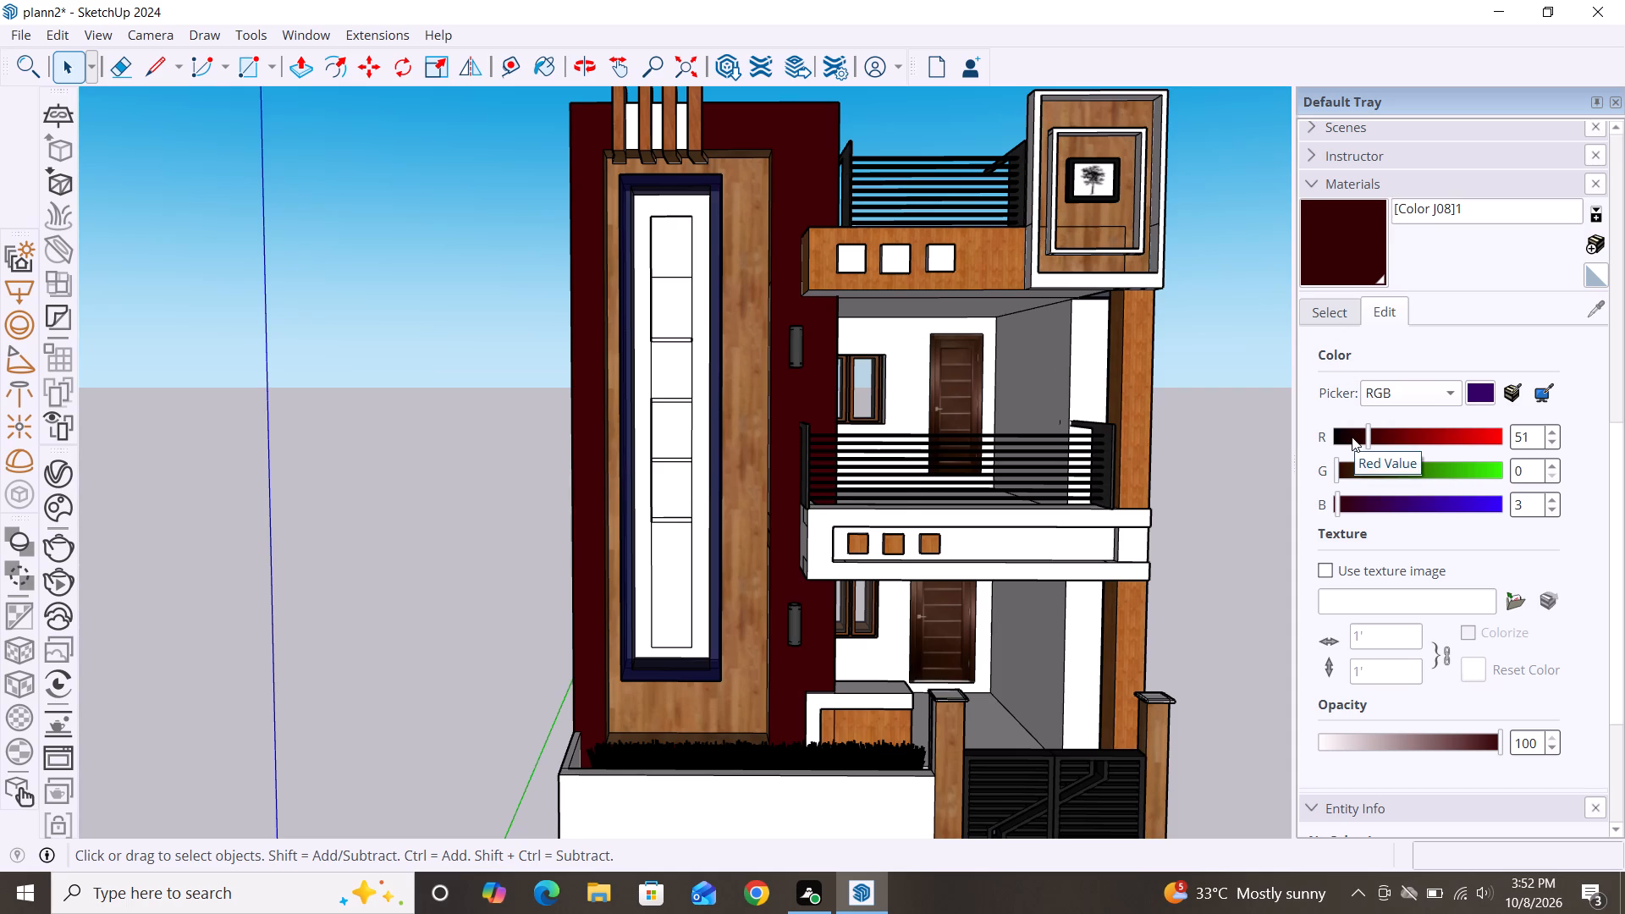
pyautogui.scroll(-6, 768, 245)
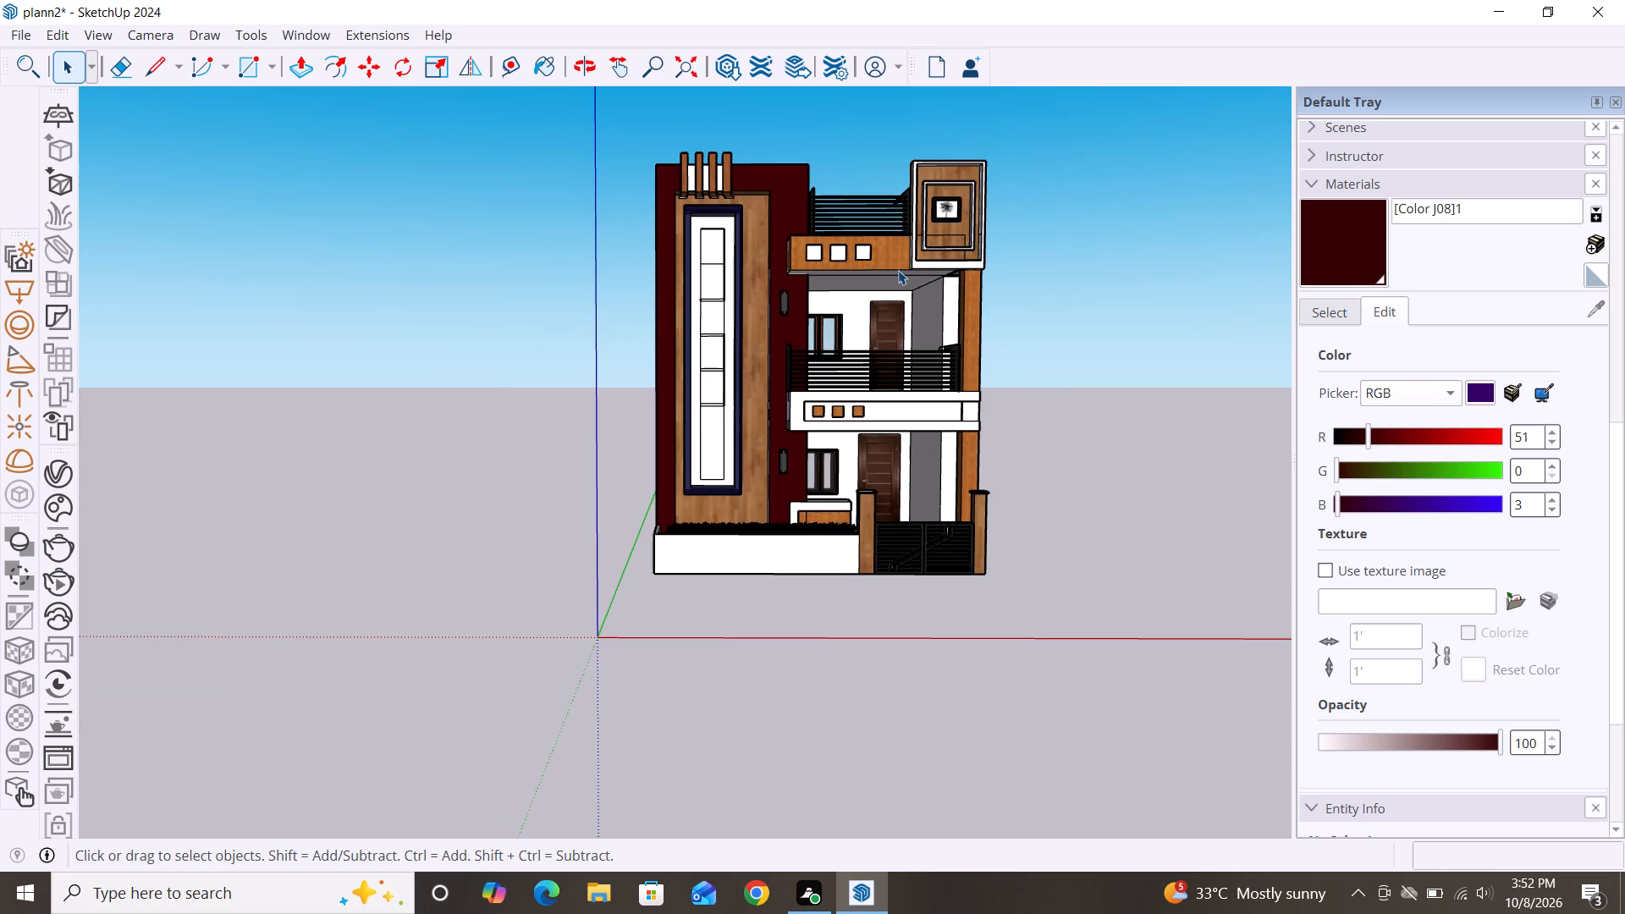
pyautogui.scroll(3, 897, 258)
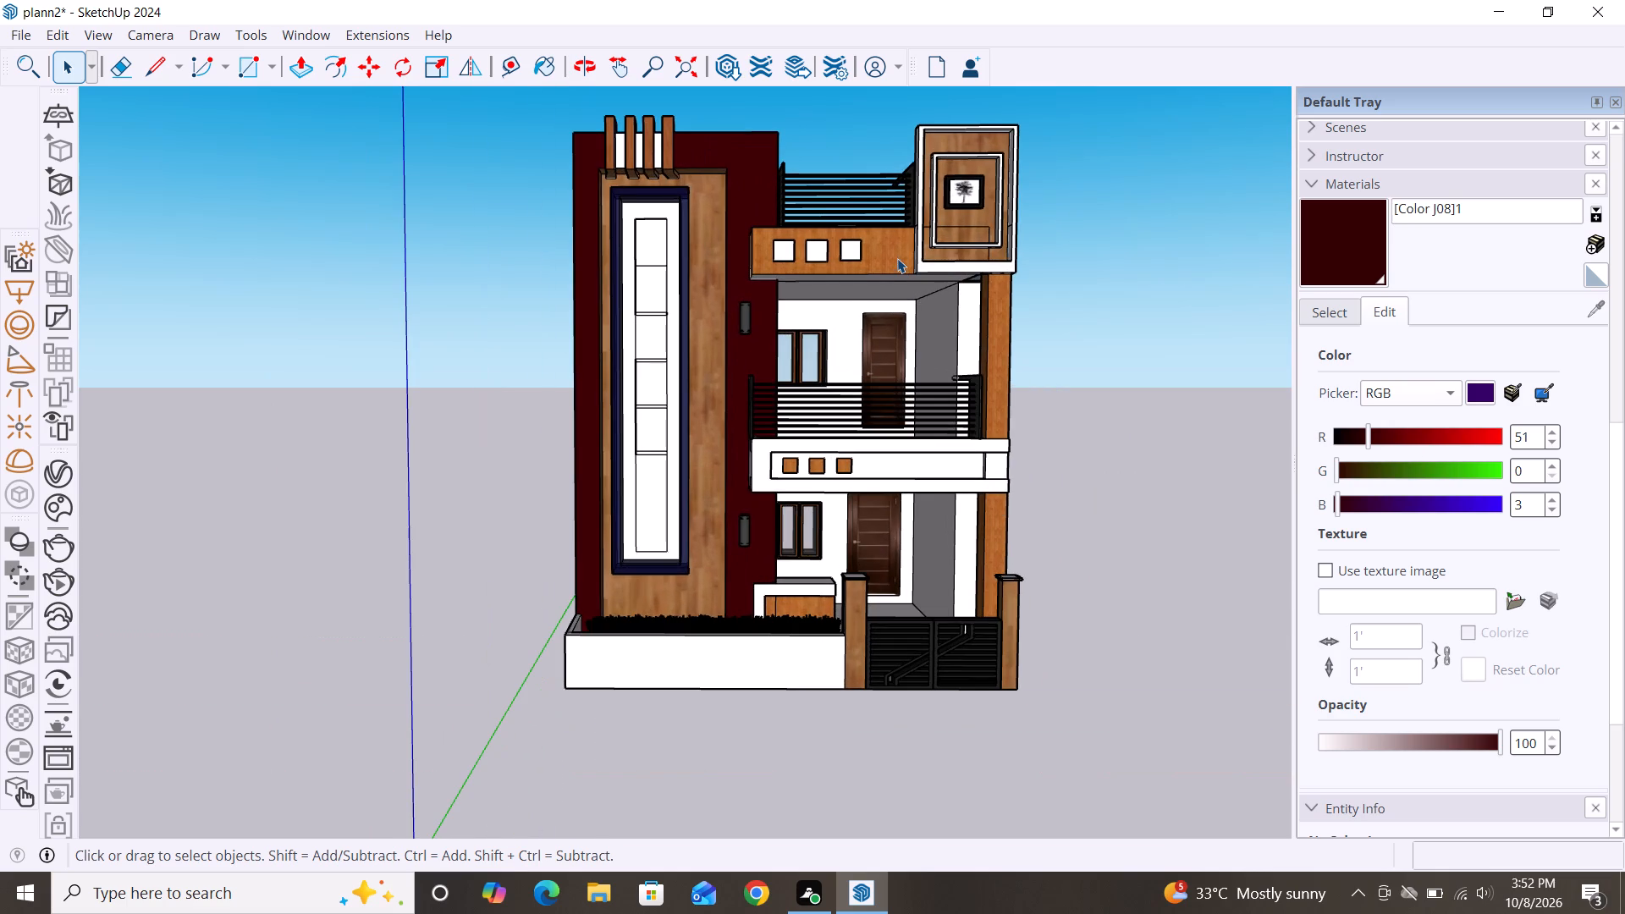
pyautogui.scroll(3, 897, 258)
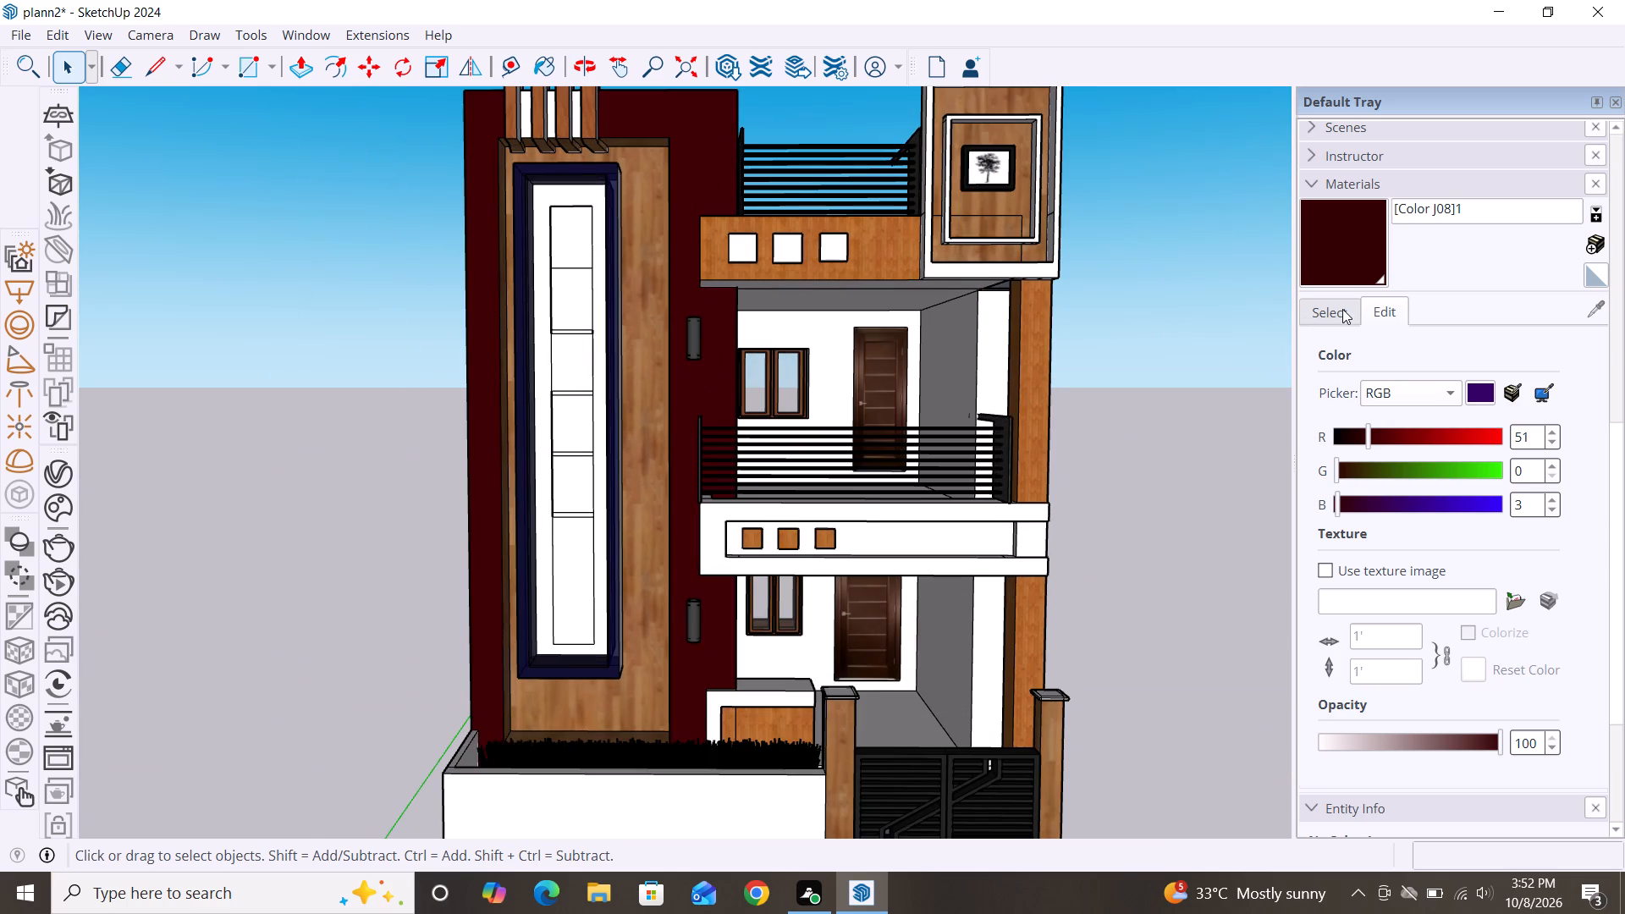
pyautogui.click(1342, 309)
pyautogui.scroll(-6, 1365, 622)
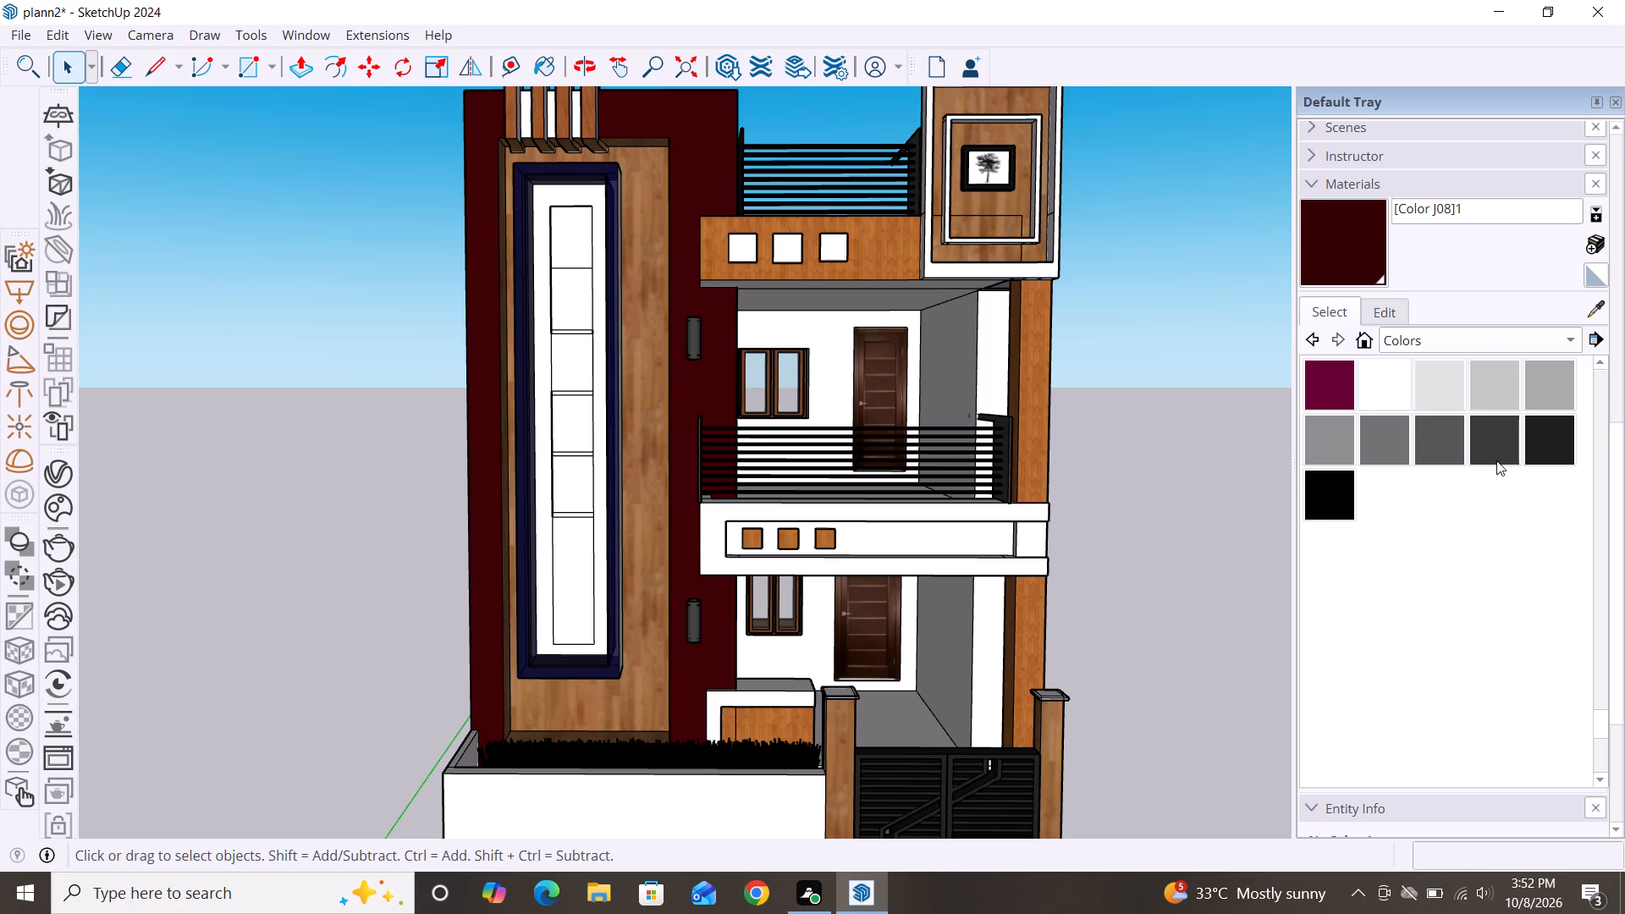
pyautogui.click(1568, 340)
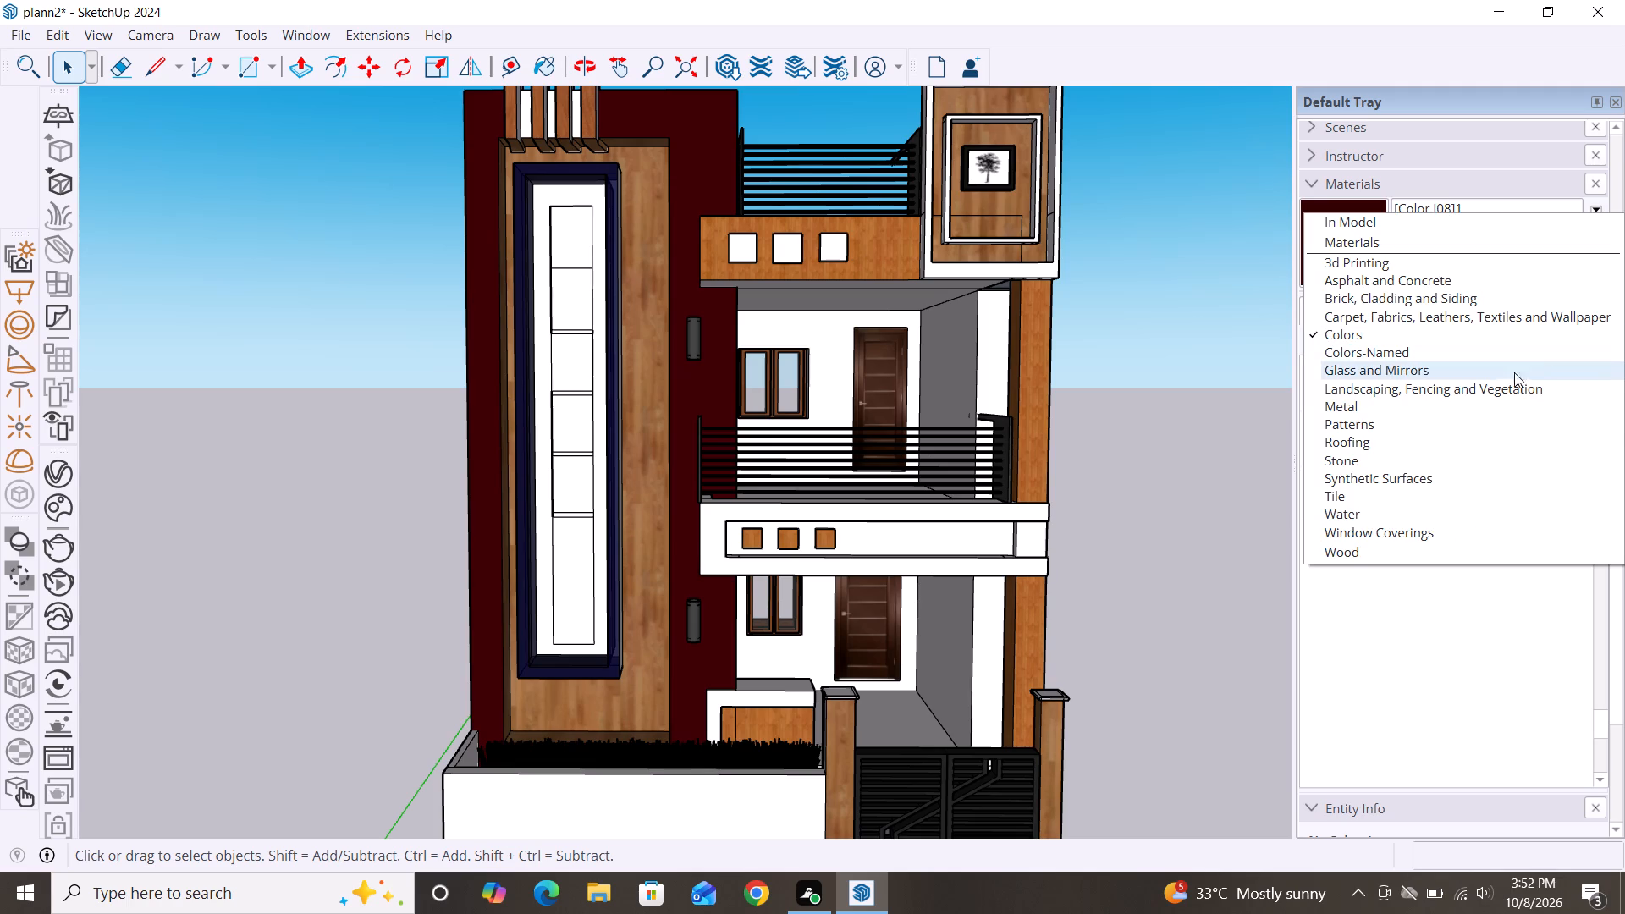
pyautogui.click(1365, 553)
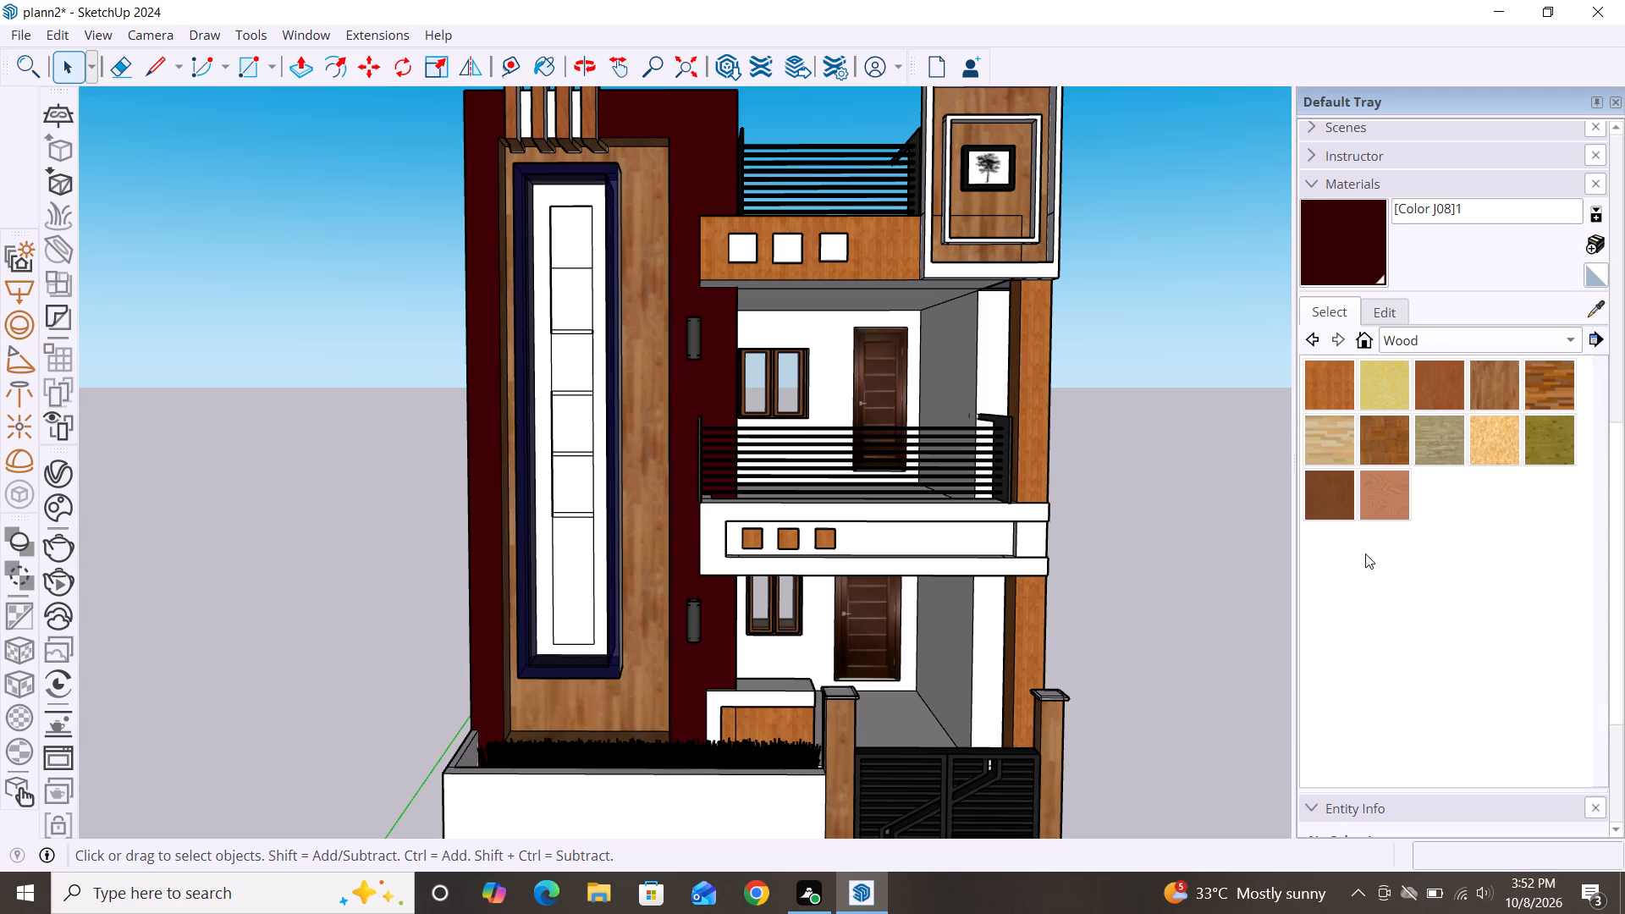
pyautogui.click(1440, 392)
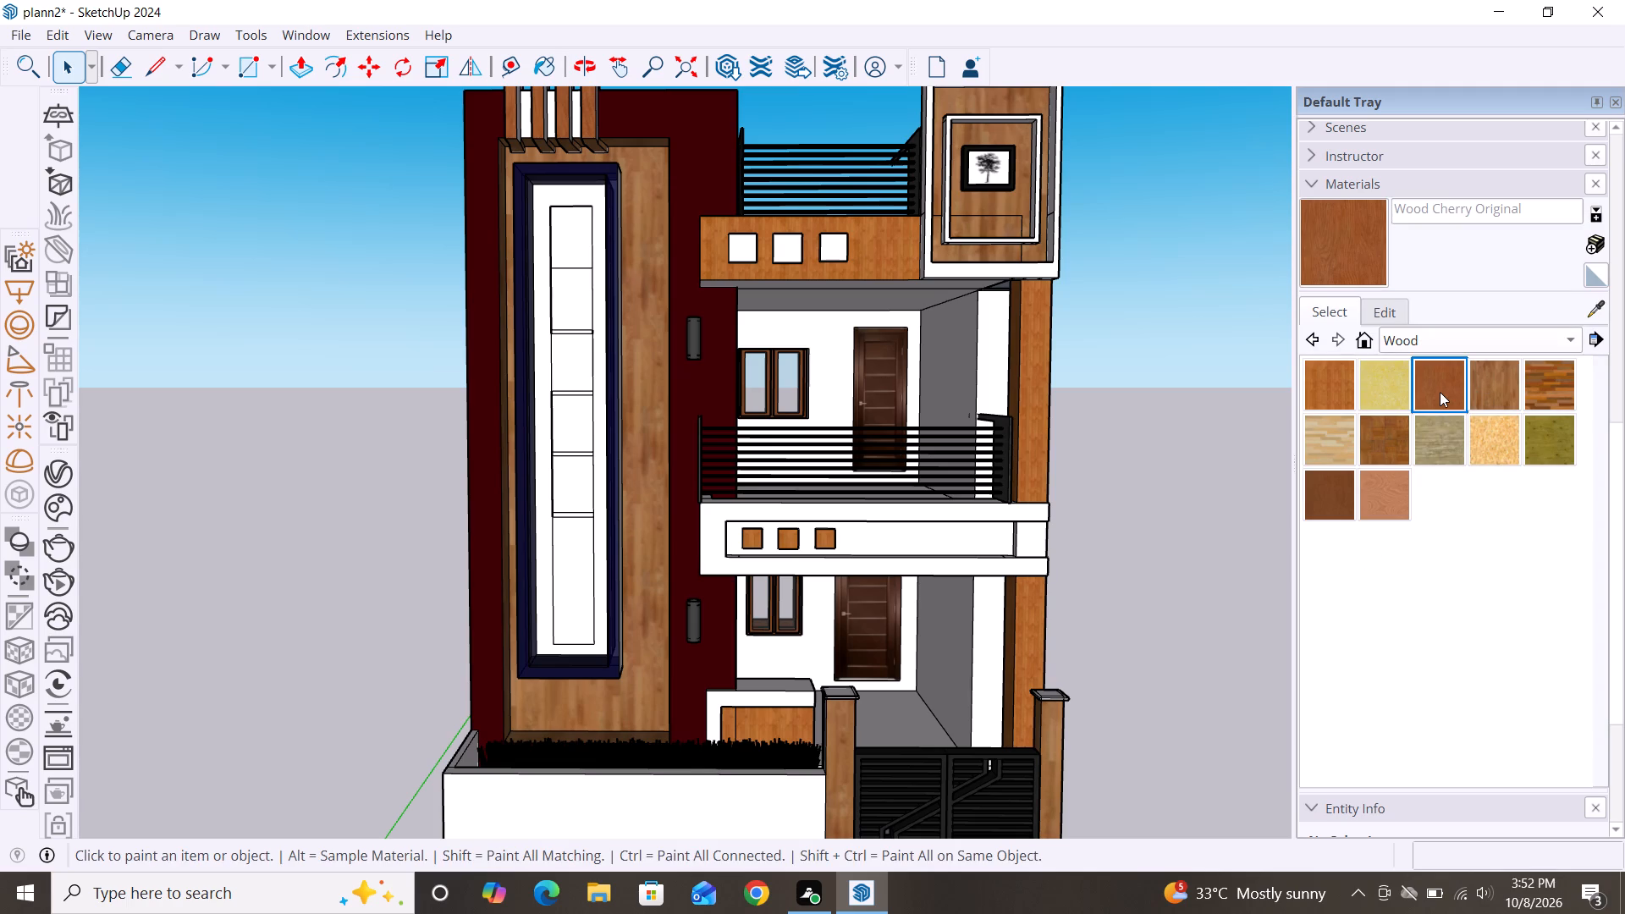
pyautogui.click(891, 251)
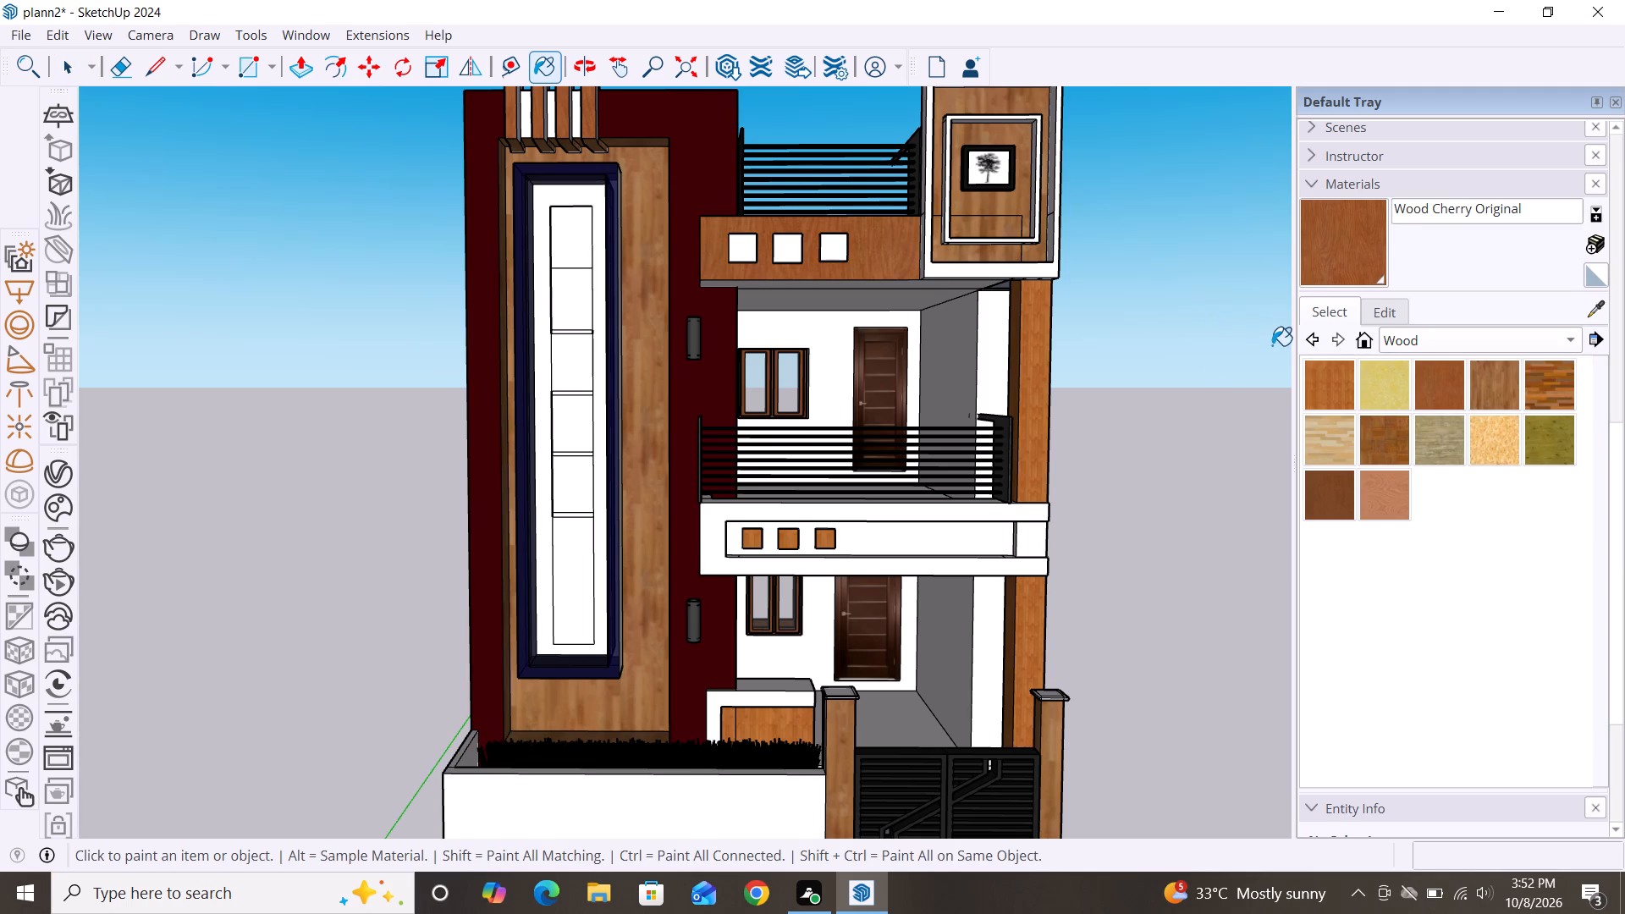
pyautogui.scroll(-3, 736, 488)
pyautogui.moveTo(1051, 465); pyautogui.dragTo(1063, 483, button='middle')
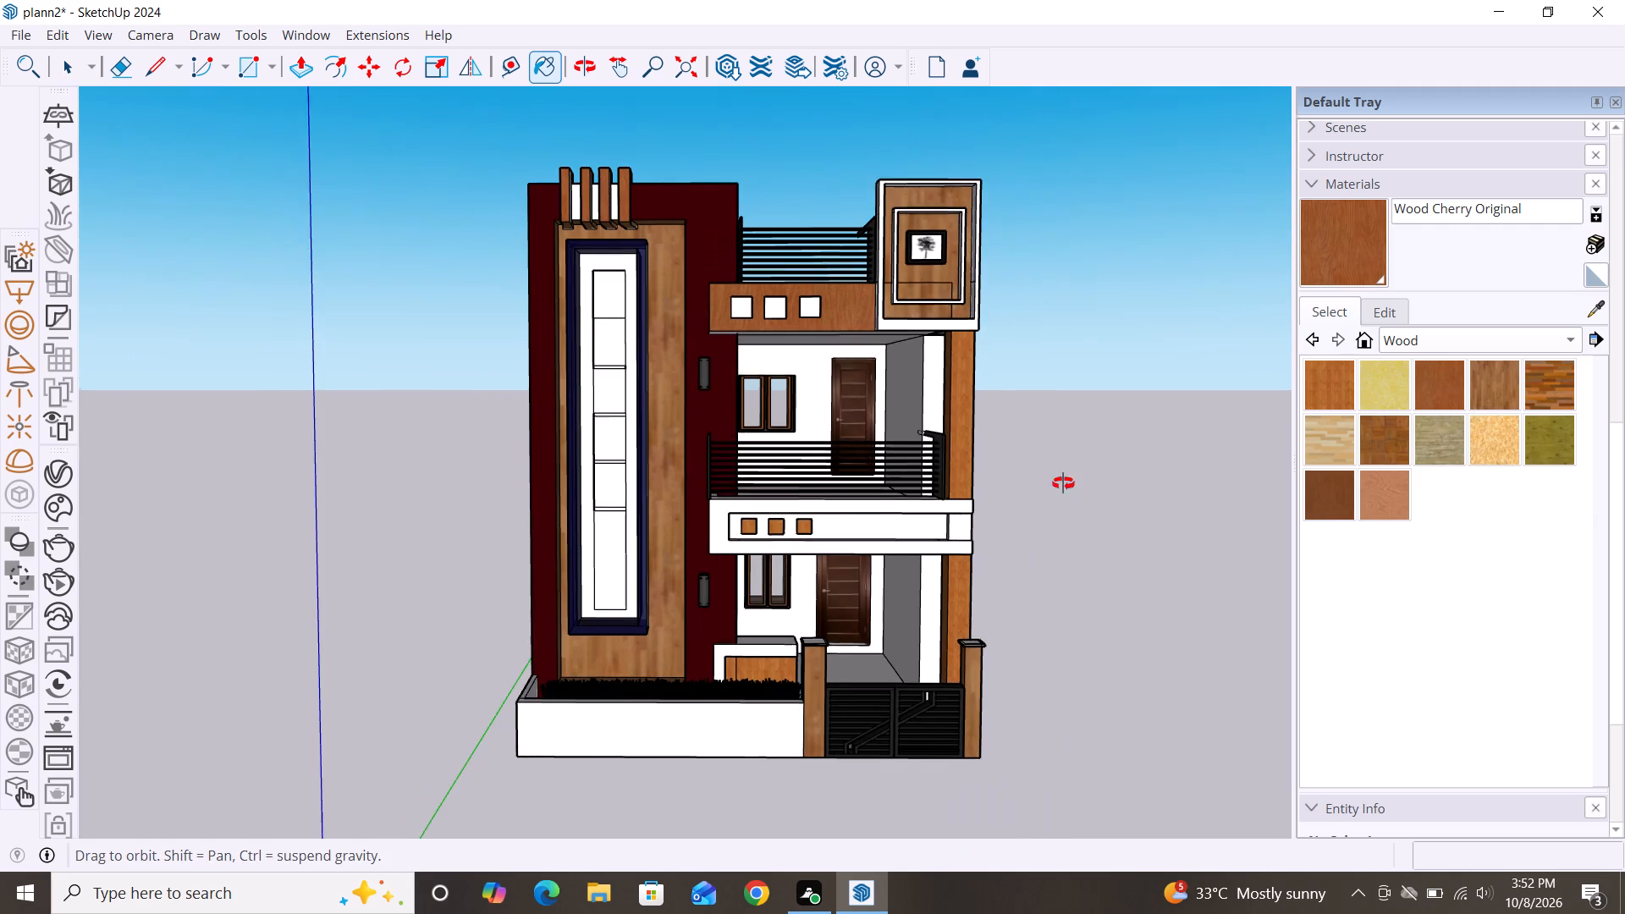
# Paint the tower-side end face of the upper balcony's band with Wood Cherry Original.
pyautogui.moveTo(1063, 483); pyautogui.dragTo(1091, 587, button='middle')
pyautogui.moveTo(956, 586); pyautogui.dragTo(1153, 565, button='middle')
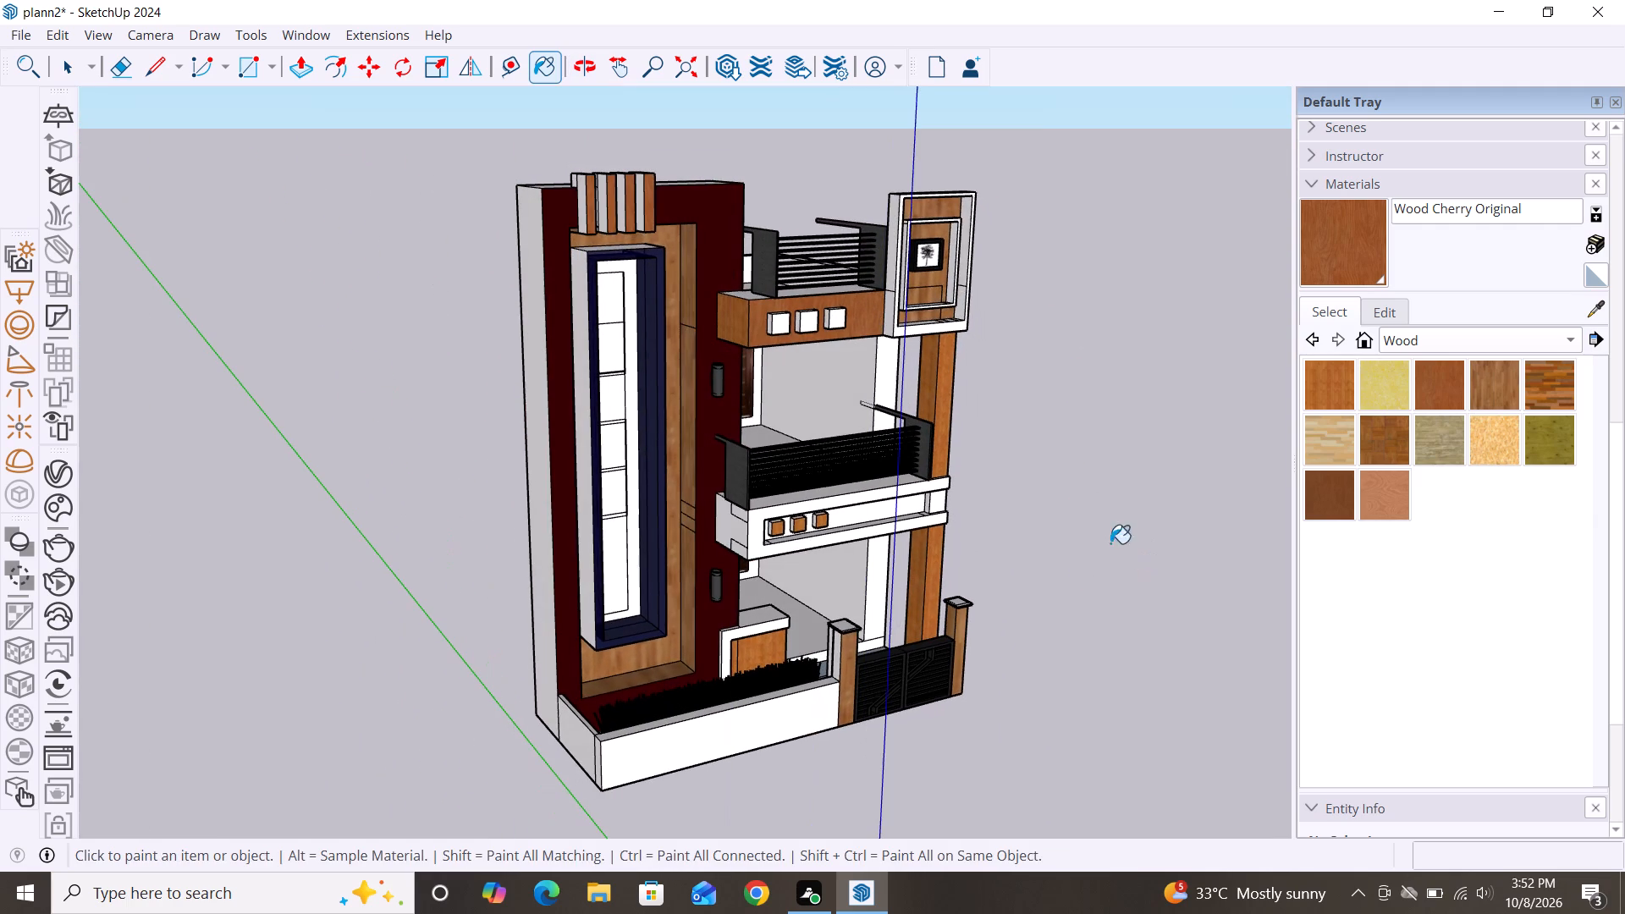
pyautogui.click(741, 306)
pyautogui.scroll(-2, 1092, 419)
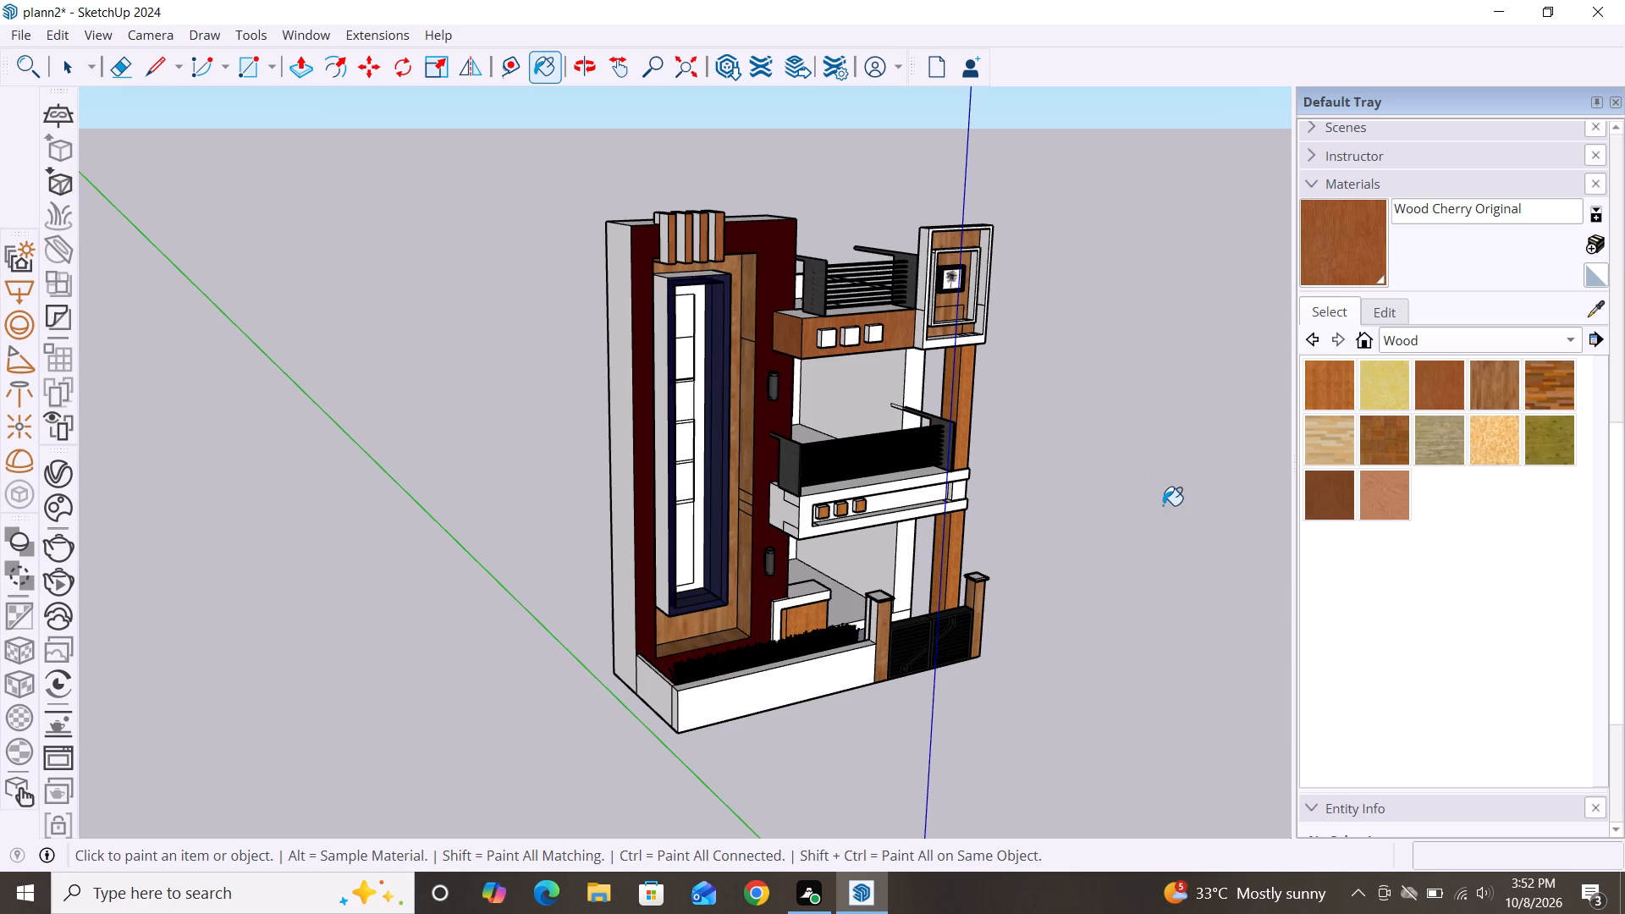
# Paint the recessed wood panel surrounding the tower window with Wood Cherry Original from the Wood collection.
pyautogui.scroll(-2, 1116, 432)
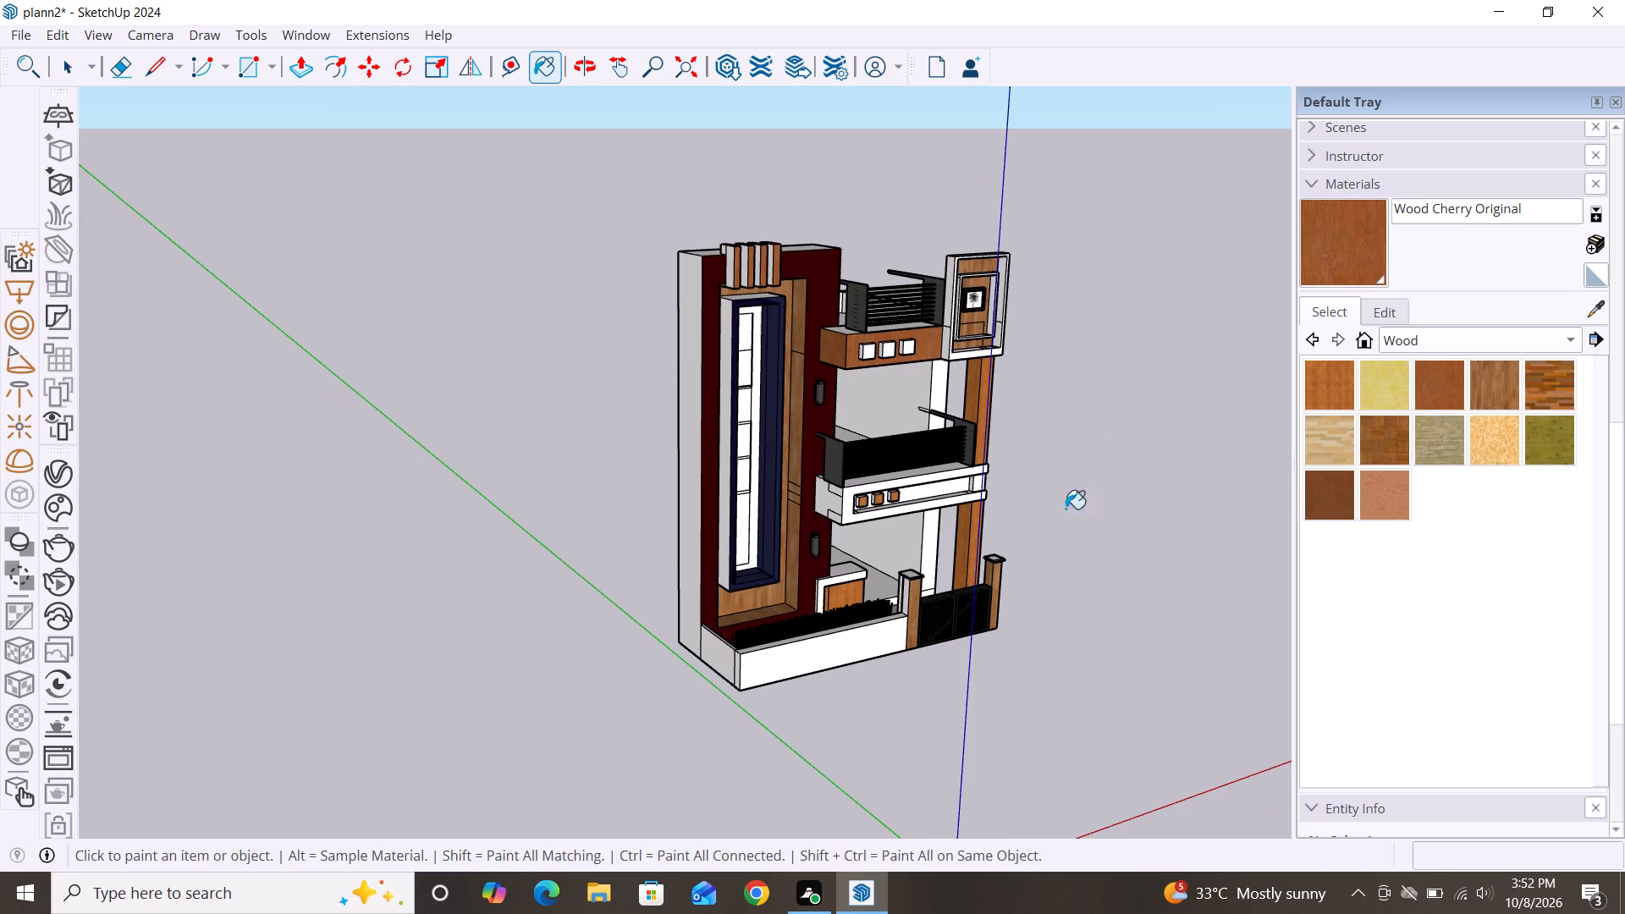
pyautogui.keyDown('alt'); pyautogui.moveTo(1049, 576); pyautogui.dragTo(796, 559, button='middle'); pyautogui.keyUp('alt')
pyautogui.scroll(4, 801, 498)
pyautogui.press('space')
pyautogui.scroll(3, 721, 498)
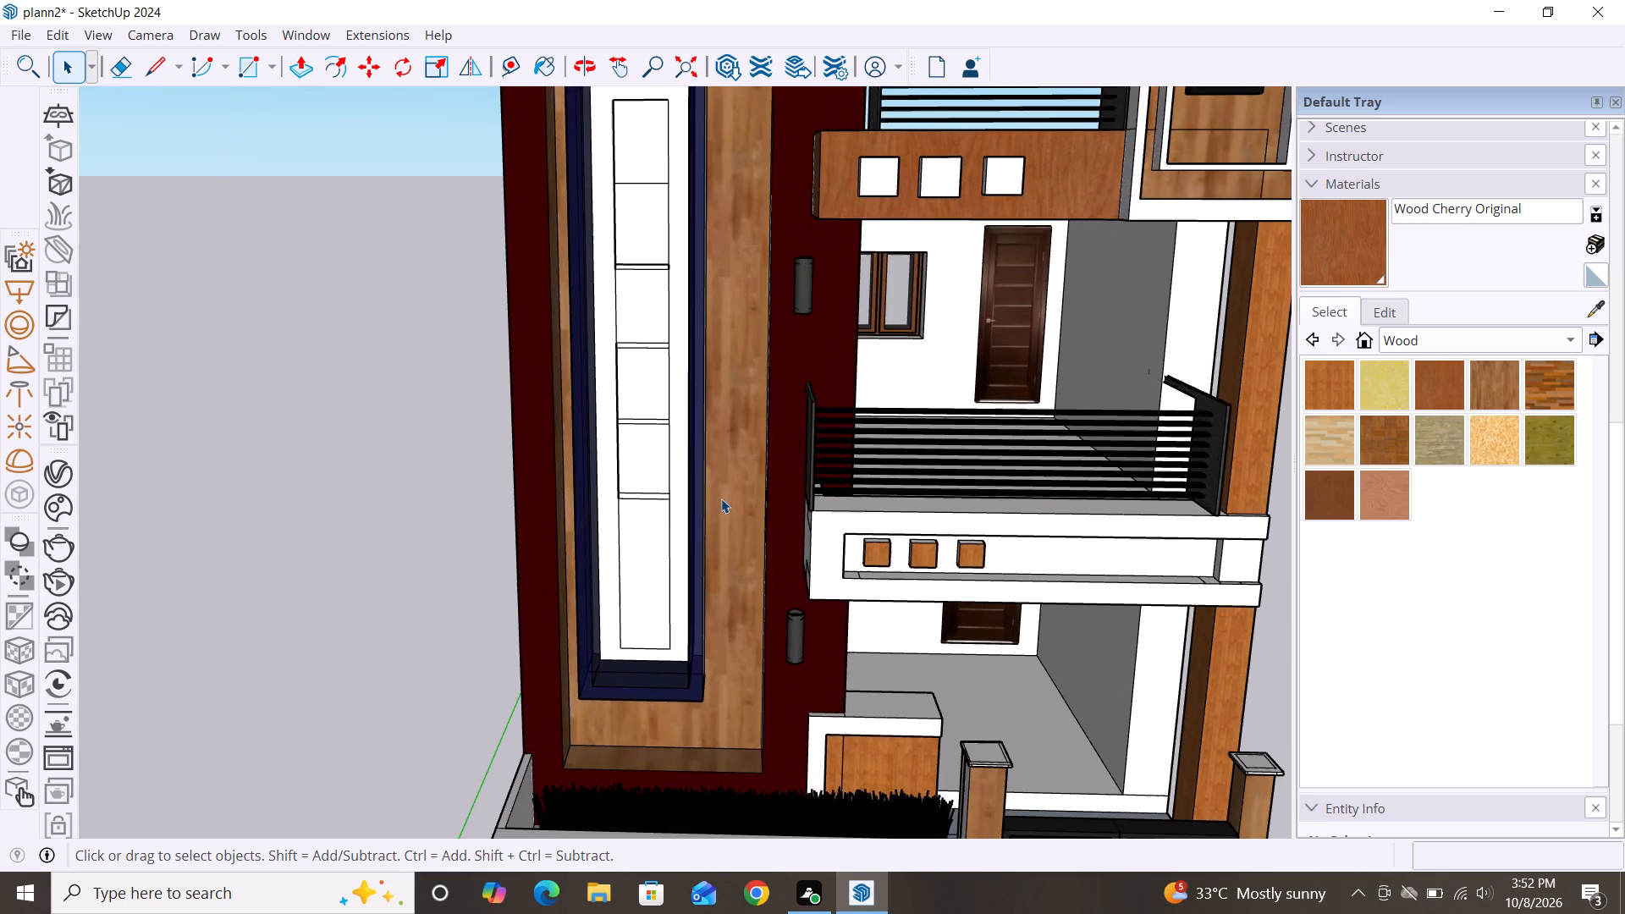
pyautogui.scroll(-2, 712, 398)
pyautogui.click(1452, 377)
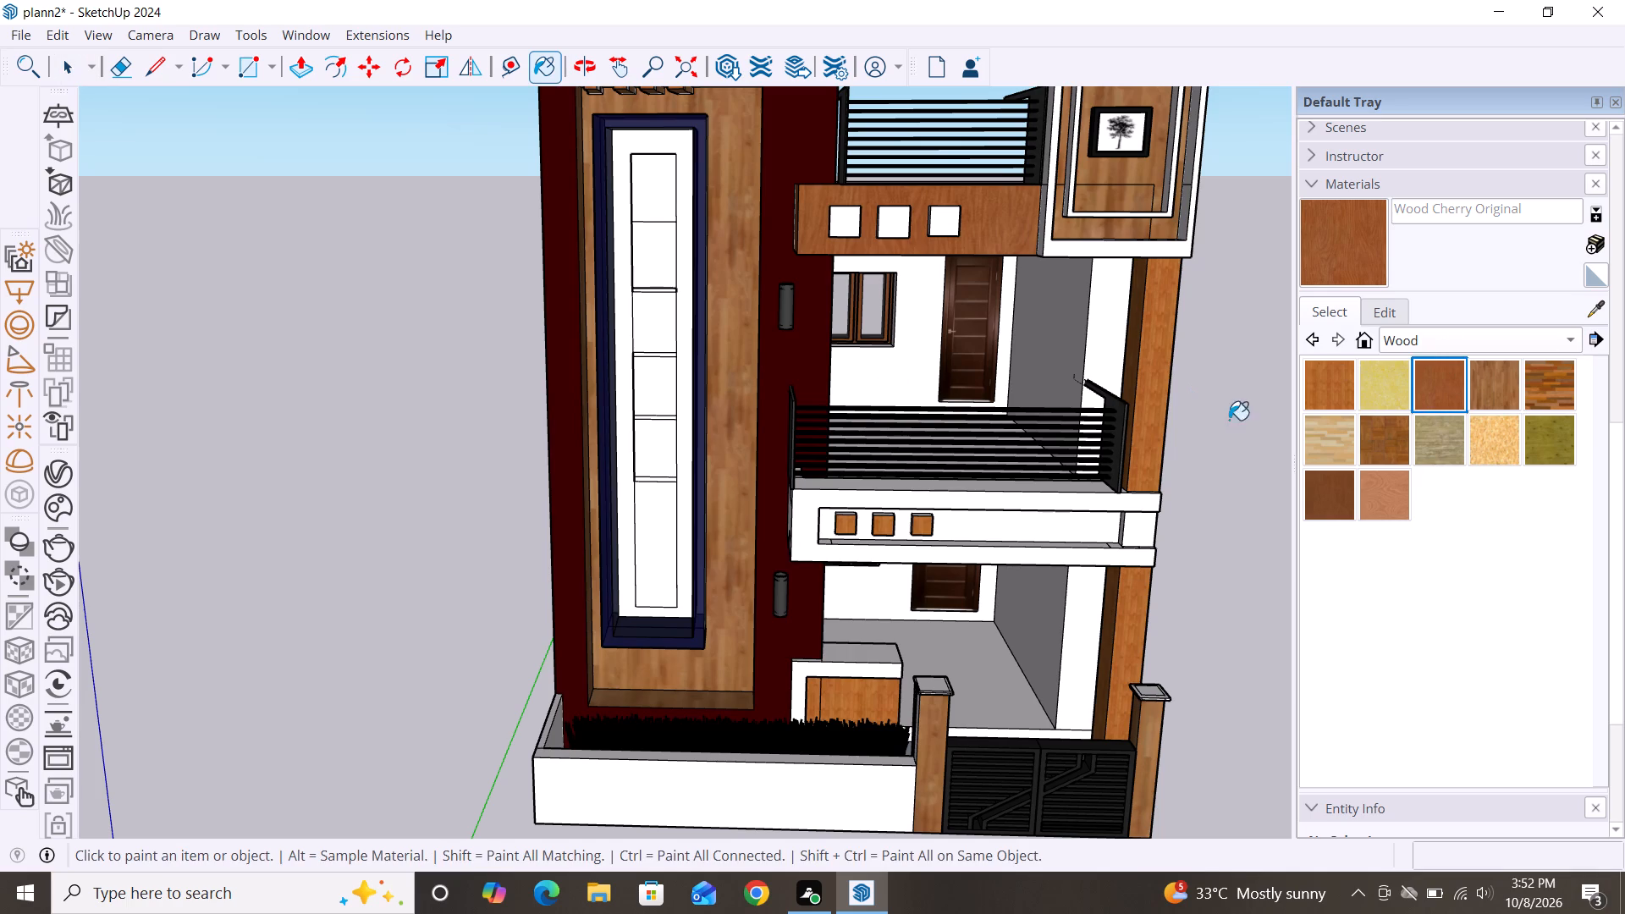
pyautogui.click(711, 415)
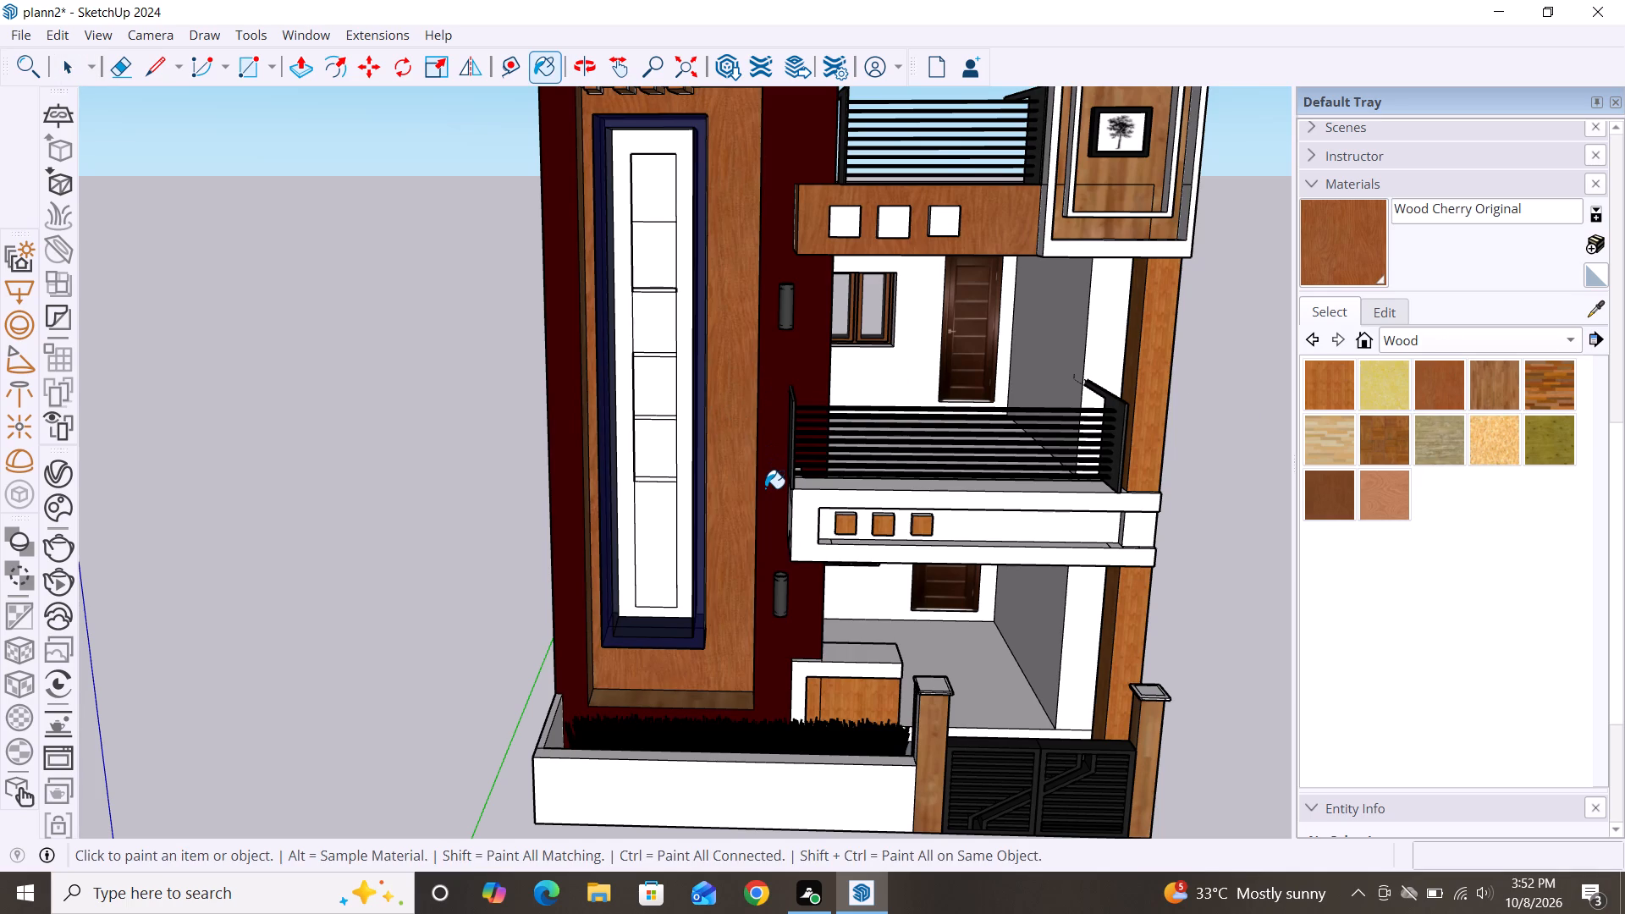
# Apply Wood Cherry Original again to the tower-side end face of the upper balcony's band.
pyautogui.scroll(-3, 765, 488)
pyautogui.scroll(-3, 840, 420)
pyautogui.moveTo(930, 504); pyautogui.dragTo(931, 491, button='middle')
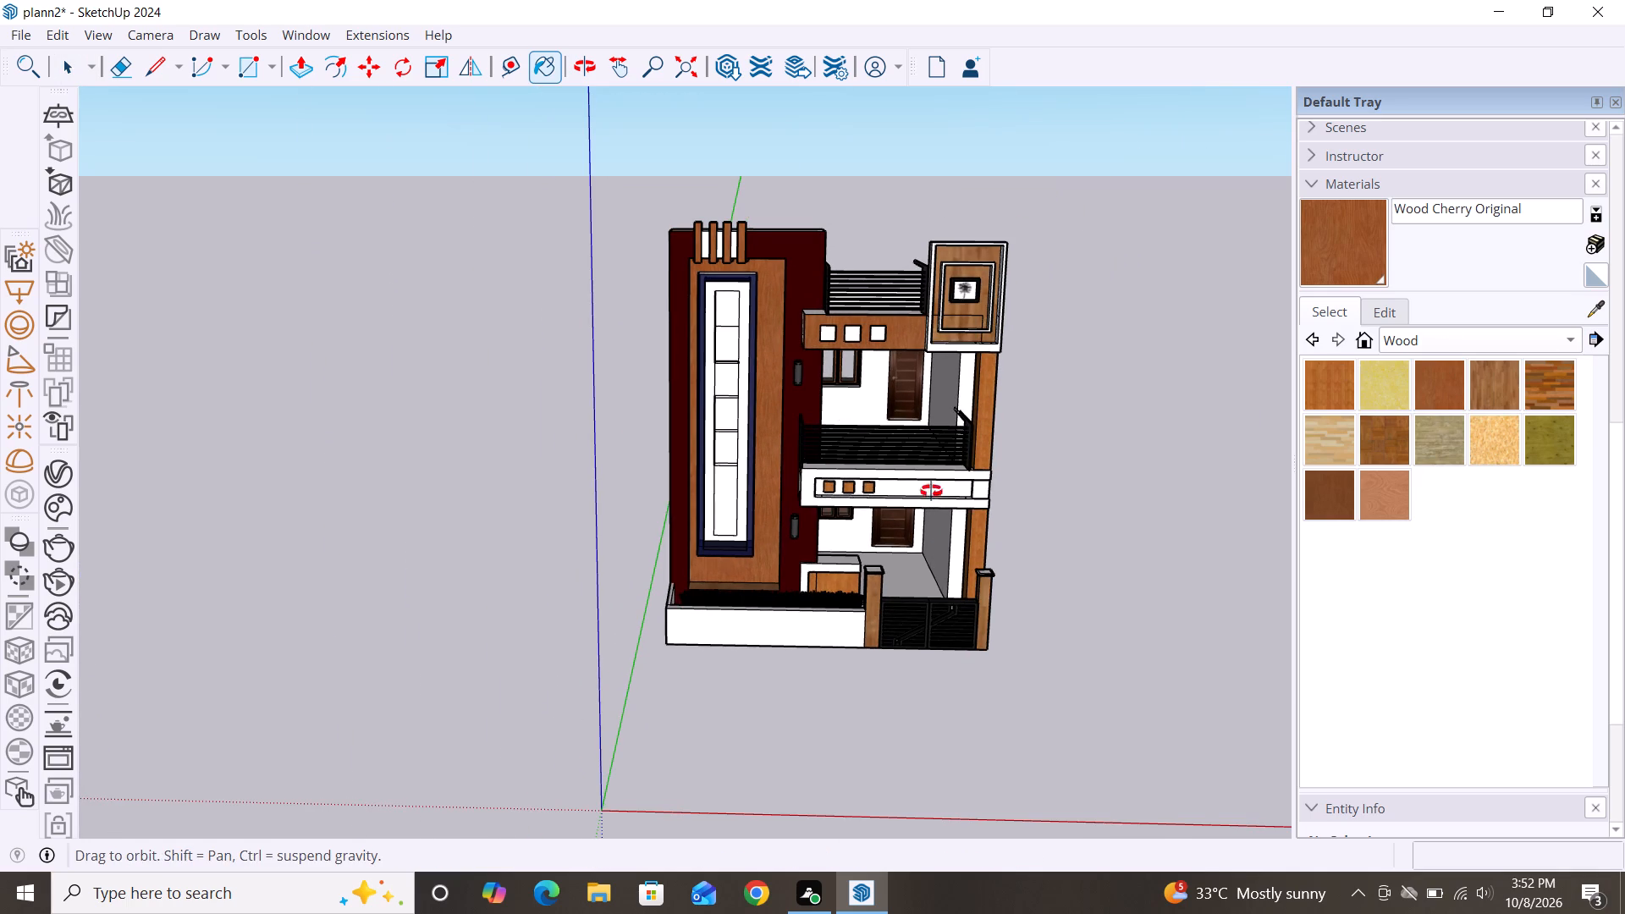
pyautogui.moveTo(931, 491); pyautogui.dragTo(932, 438, button='middle')
pyautogui.scroll(3, 786, 454)
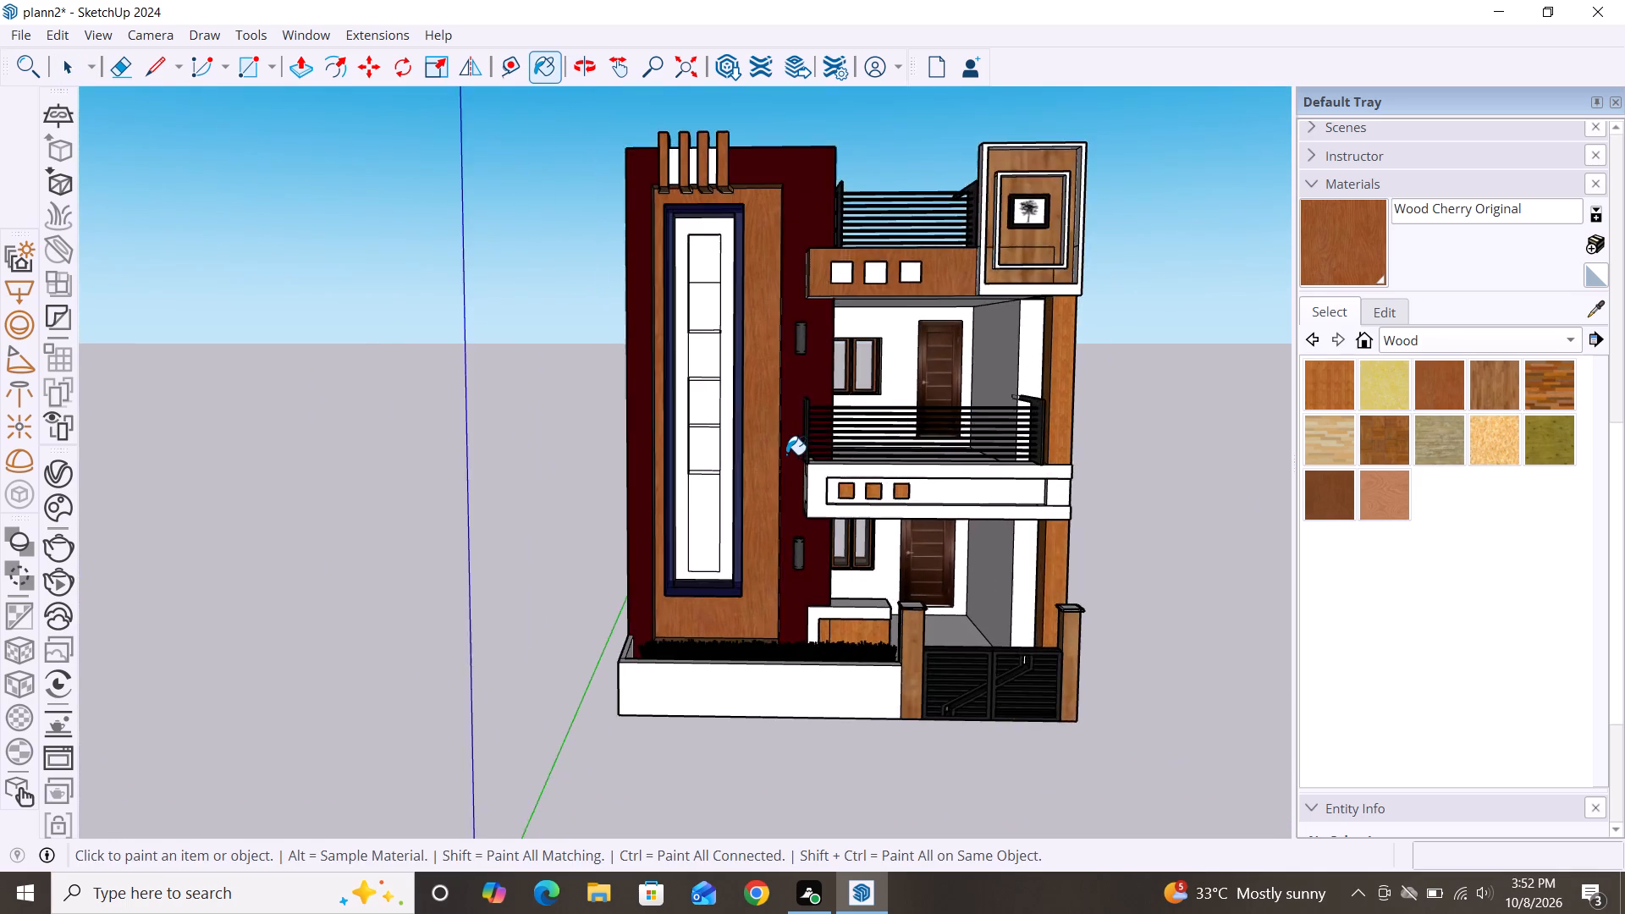
pyautogui.scroll(4, 786, 454)
pyautogui.moveTo(813, 465); pyautogui.dragTo(1007, 488, button='middle')
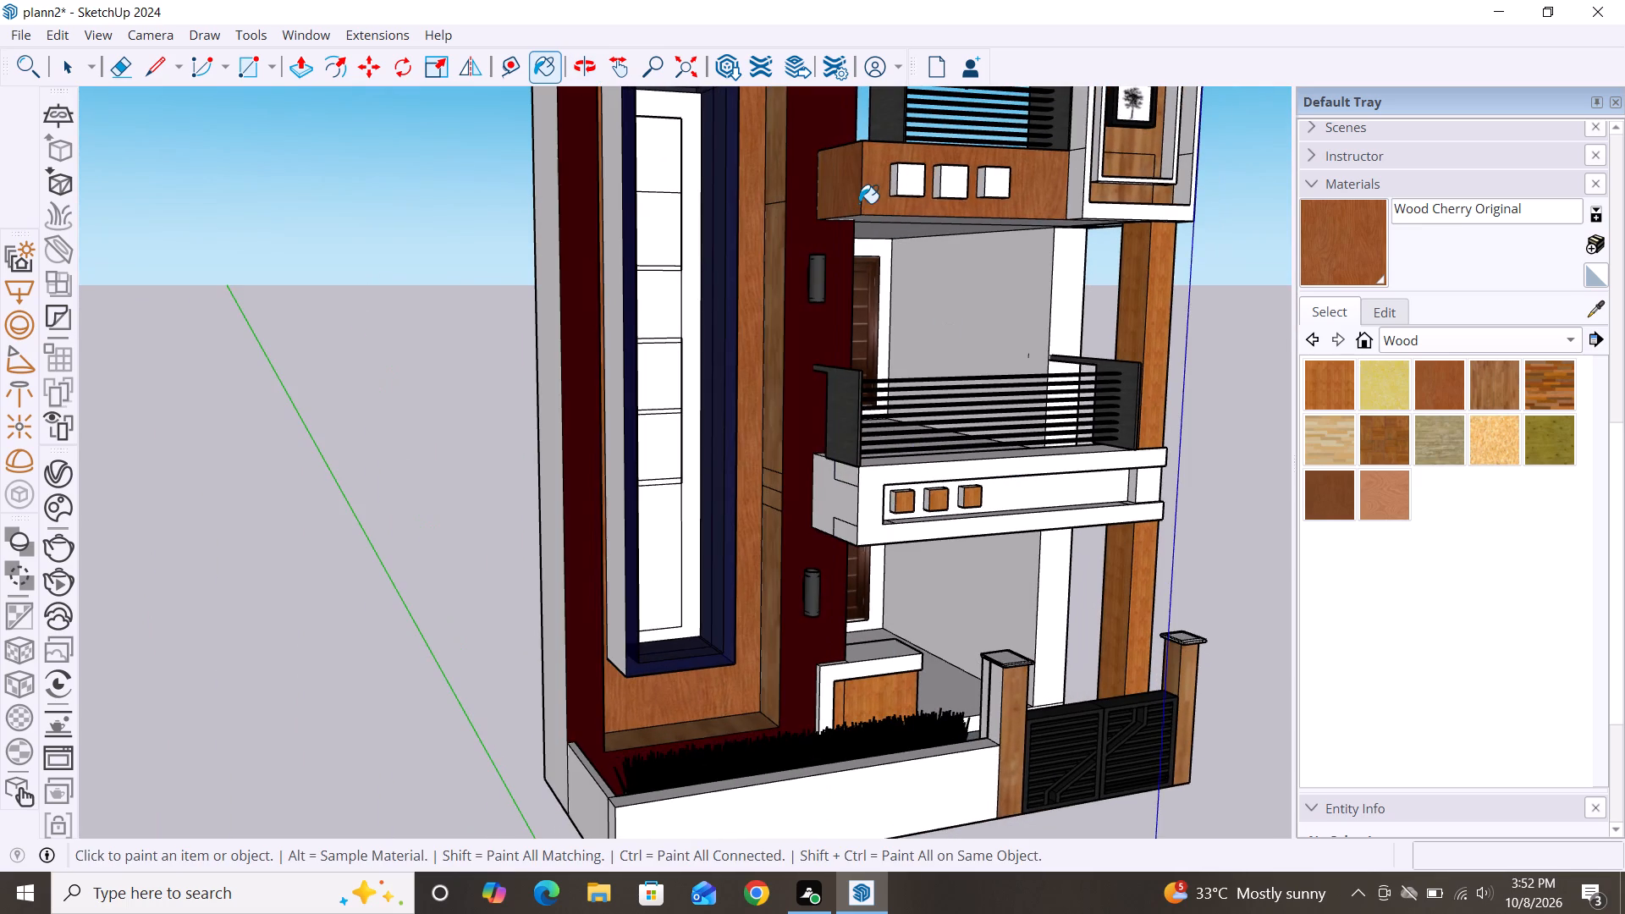
pyautogui.click(853, 190)
# Paint the front and inner side faces of the tall column at the balconies' far end with Wood Cherry Original.
pyautogui.scroll(-3, 846, 302)
pyautogui.moveTo(1019, 555); pyautogui.dragTo(822, 552, button='middle')
pyautogui.moveTo(921, 534); pyautogui.dragTo(861, 532, button='middle')
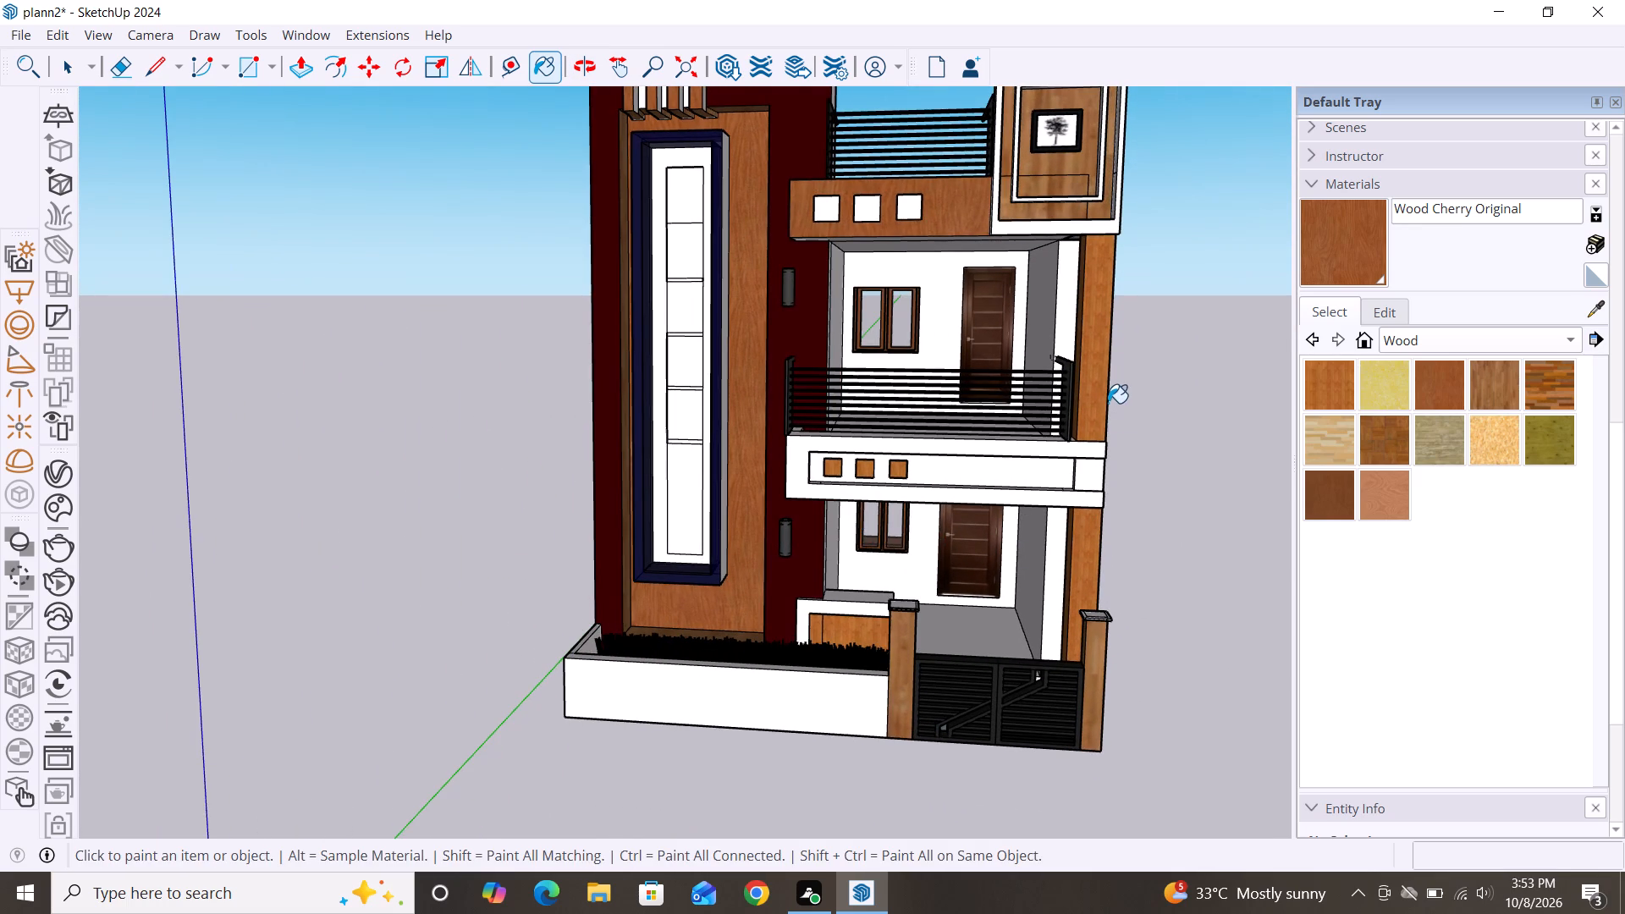
pyautogui.scroll(-2, 1135, 449)
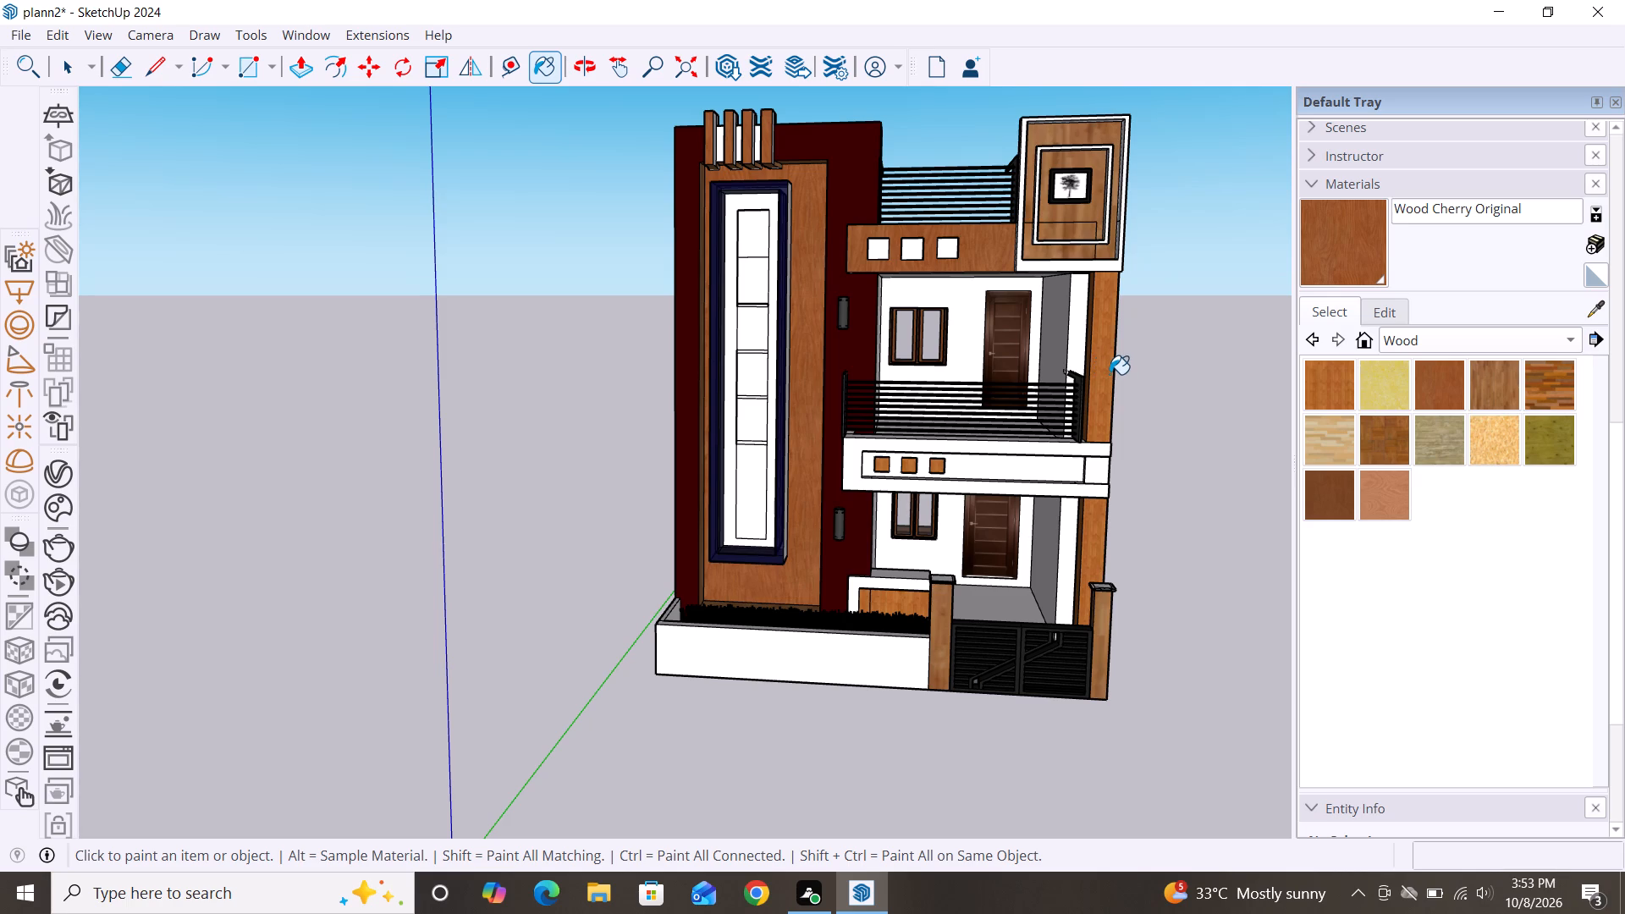
pyautogui.click(1110, 374)
pyautogui.moveTo(1012, 485); pyautogui.dragTo(1261, 526, button='middle')
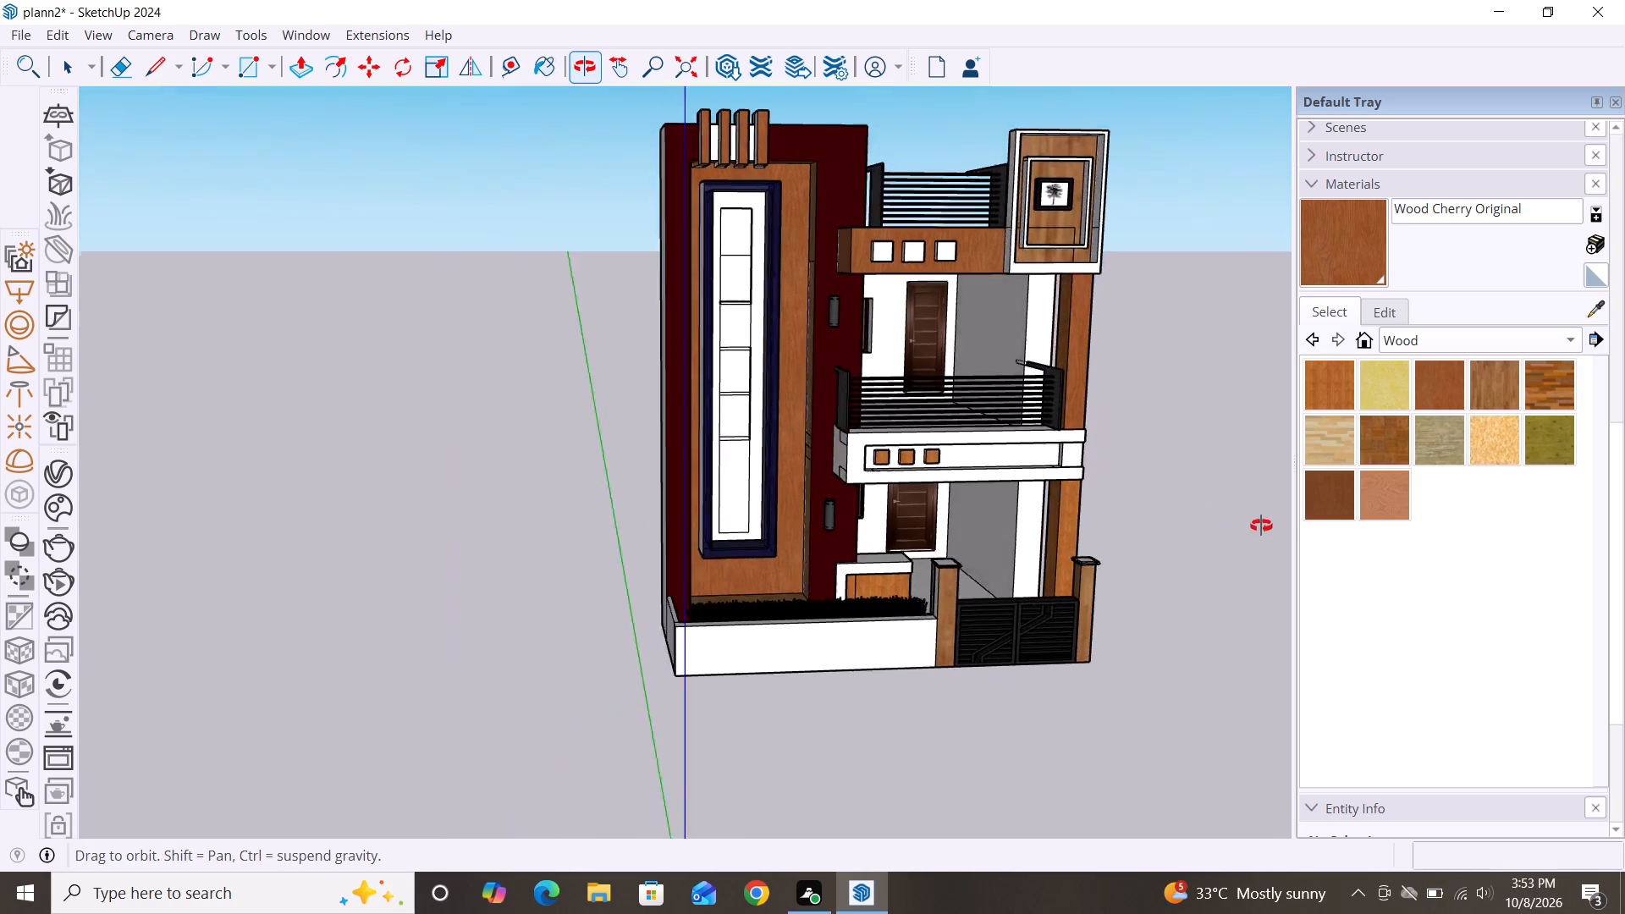
pyautogui.moveTo(1261, 526); pyautogui.dragTo(1275, 526, button='middle')
pyautogui.click(1023, 308)
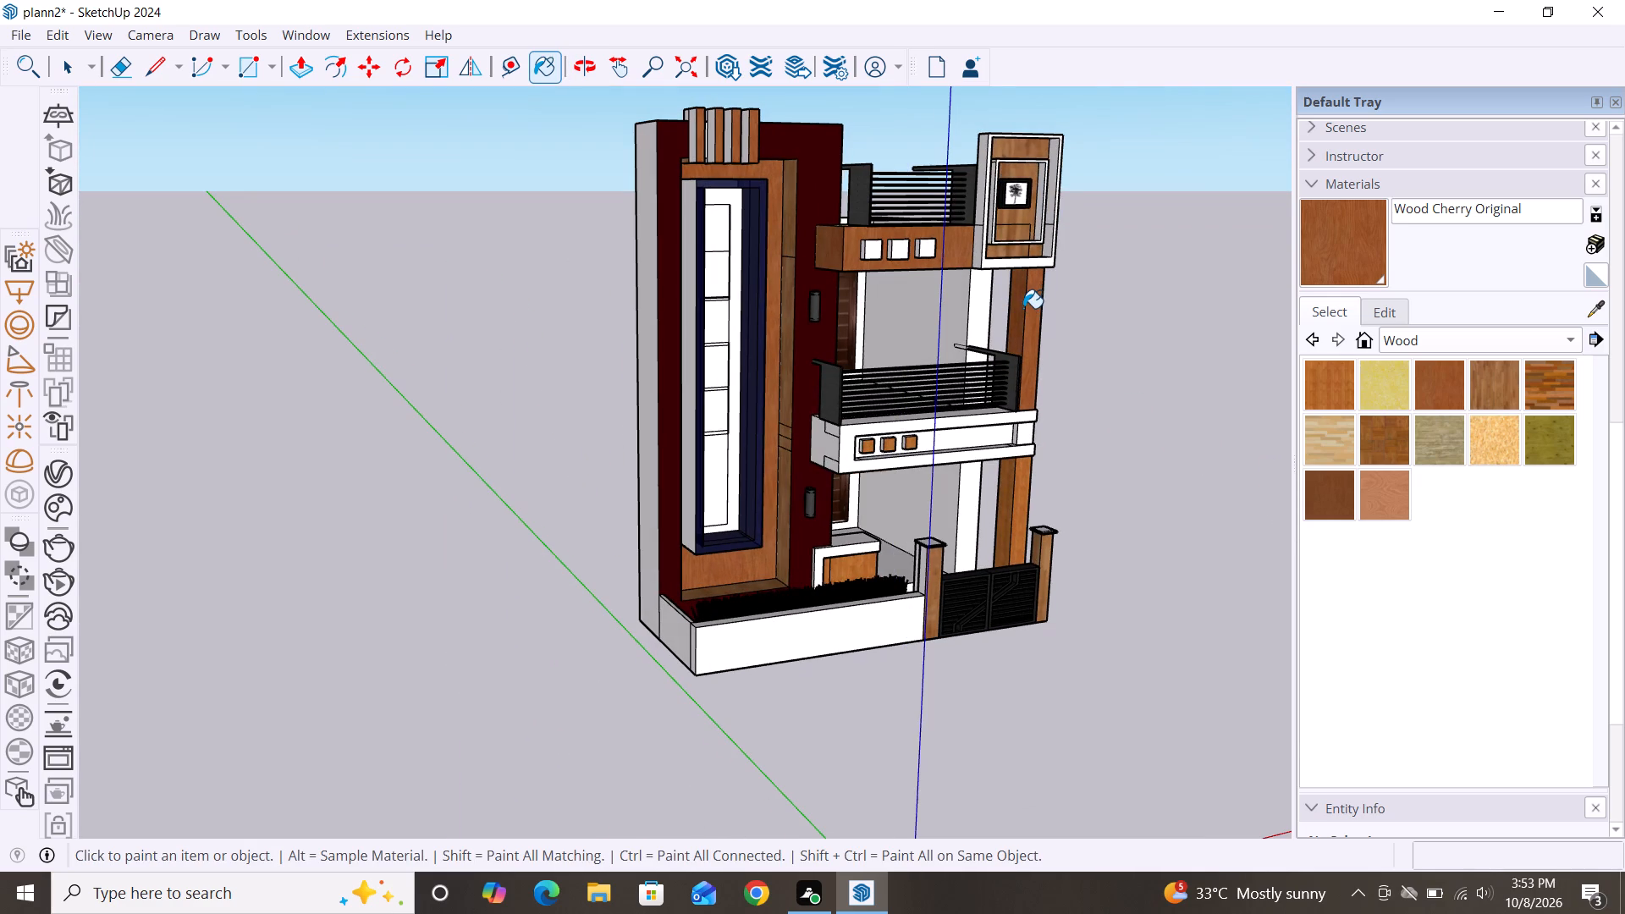
pyautogui.moveTo(1165, 528); pyautogui.dragTo(900, 432, button='middle')
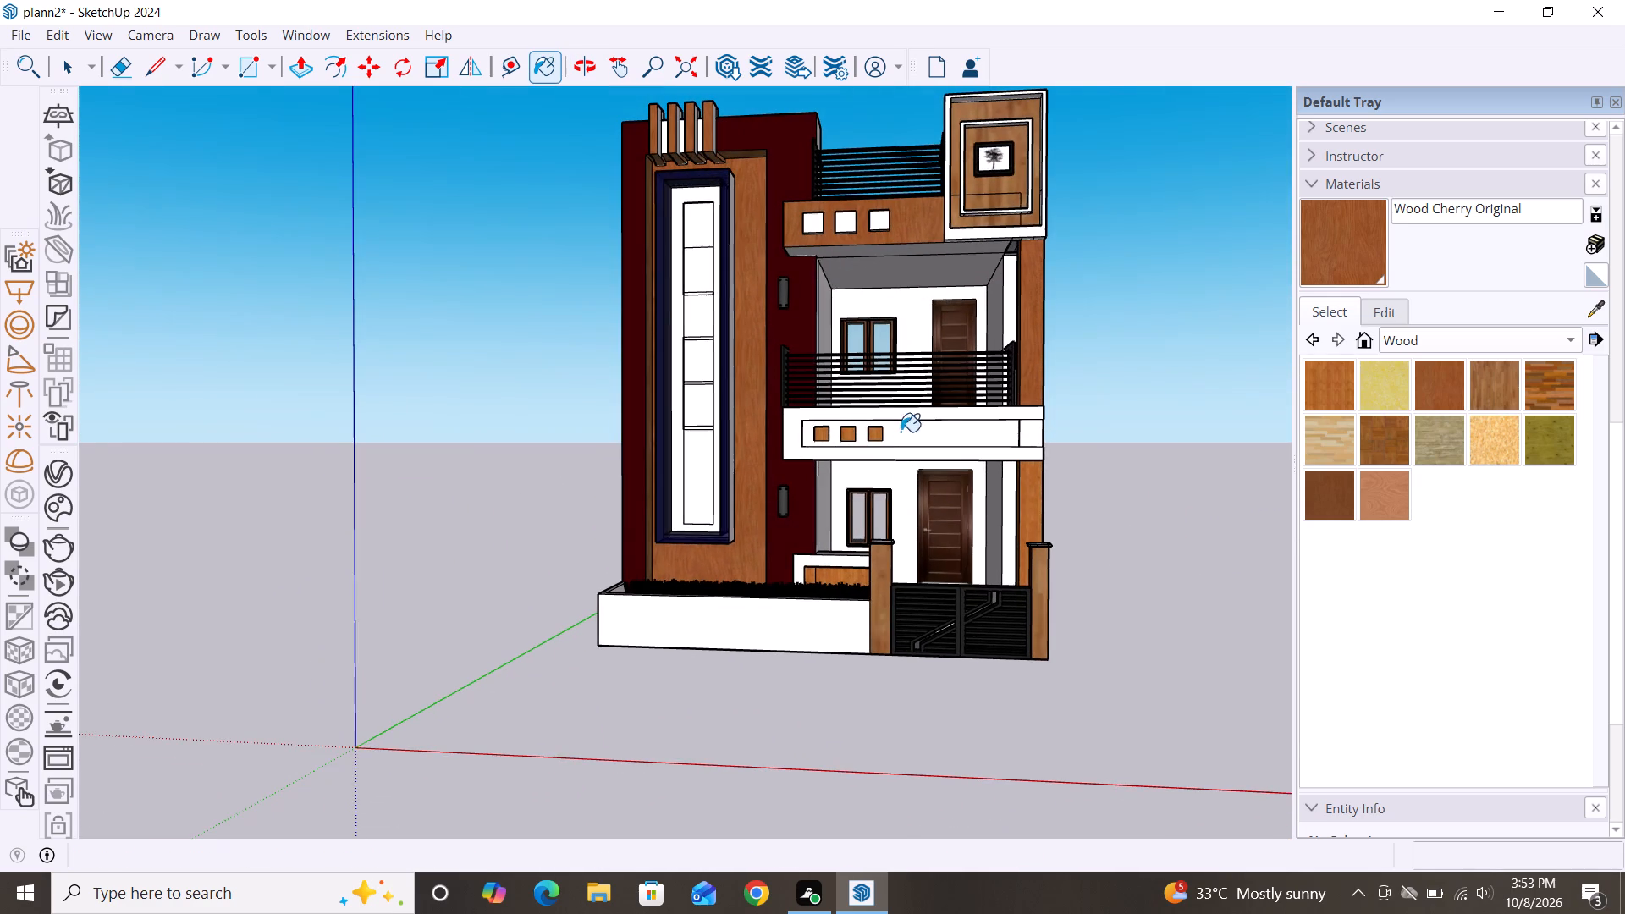
pyautogui.scroll(10, 1033, 504)
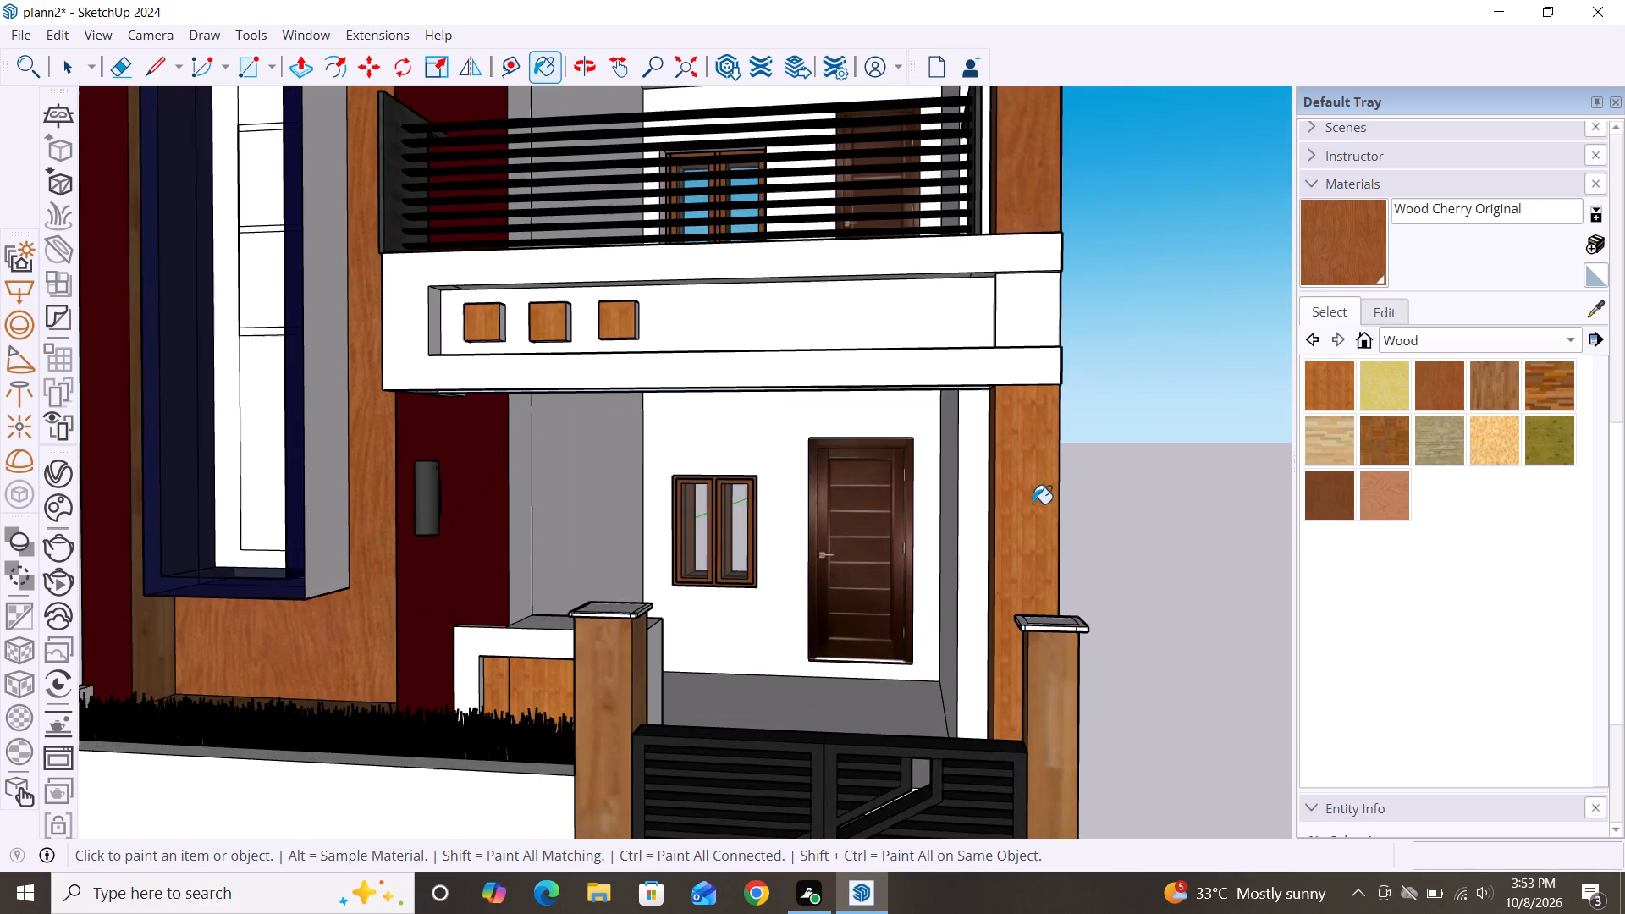
pyautogui.click(1033, 504)
pyautogui.moveTo(975, 585); pyautogui.dragTo(1179, 602, button='middle')
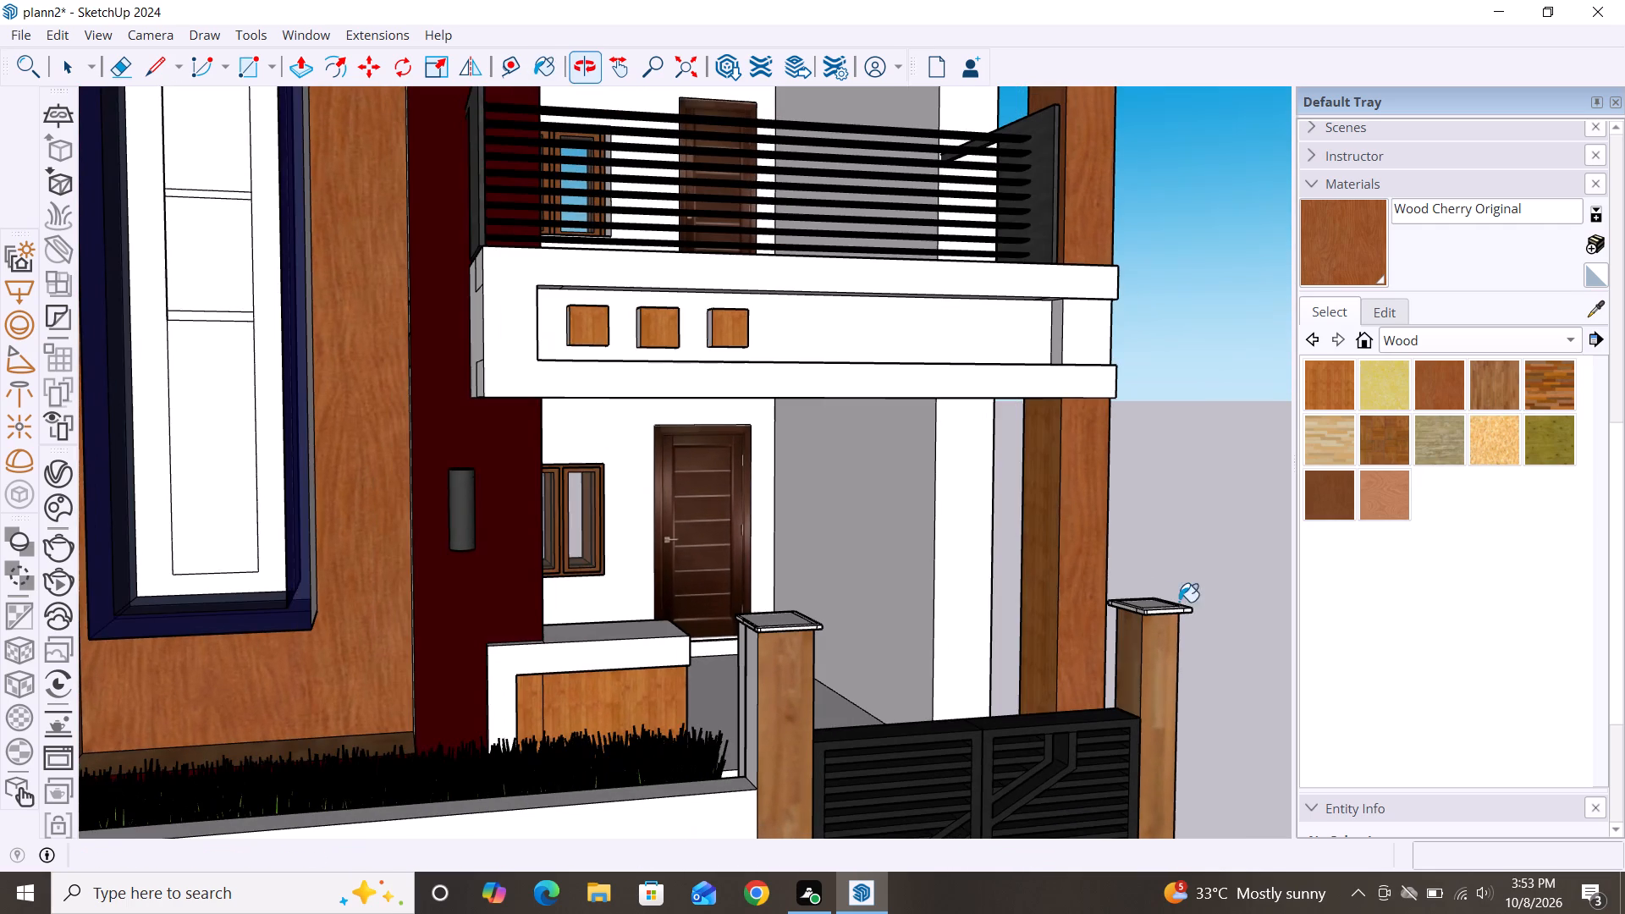
pyautogui.click(1046, 545)
pyautogui.scroll(-10, 1108, 343)
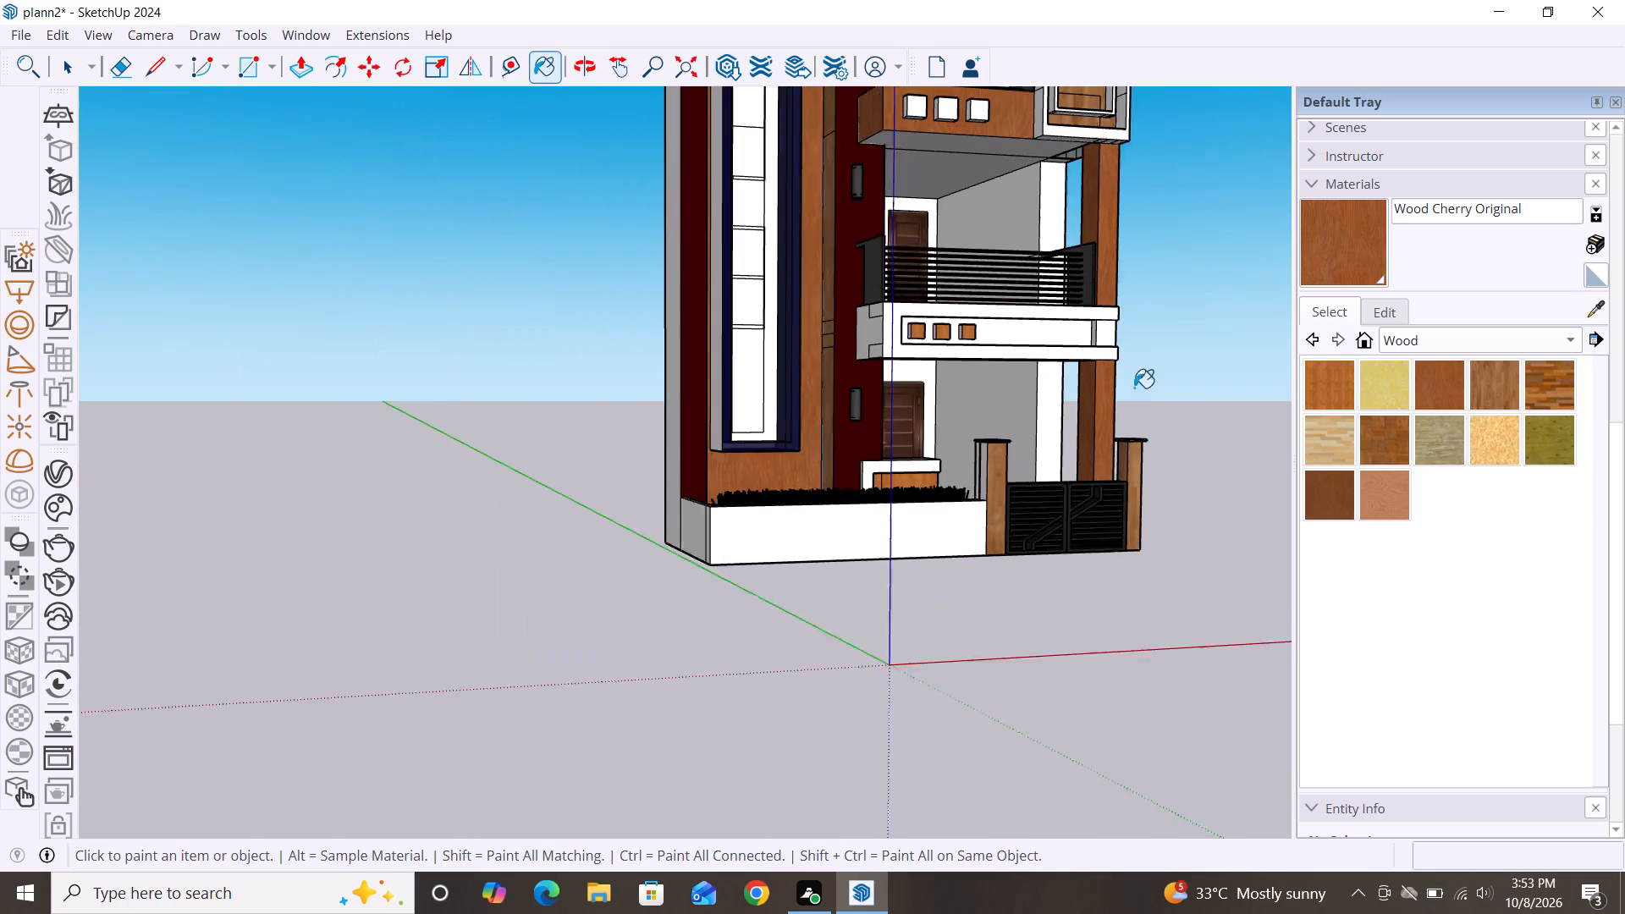
# Paint the navy frame around the tower window with the dark purple Color J08 from the Colors collection.
pyautogui.scroll(-1, 1134, 388)
pyautogui.moveTo(1161, 618); pyautogui.dragTo(901, 666, button='middle')
pyautogui.scroll(-6, 976, 564)
pyautogui.moveTo(1038, 622); pyautogui.dragTo(1134, 620, button='middle')
pyautogui.scroll(4, 853, 476)
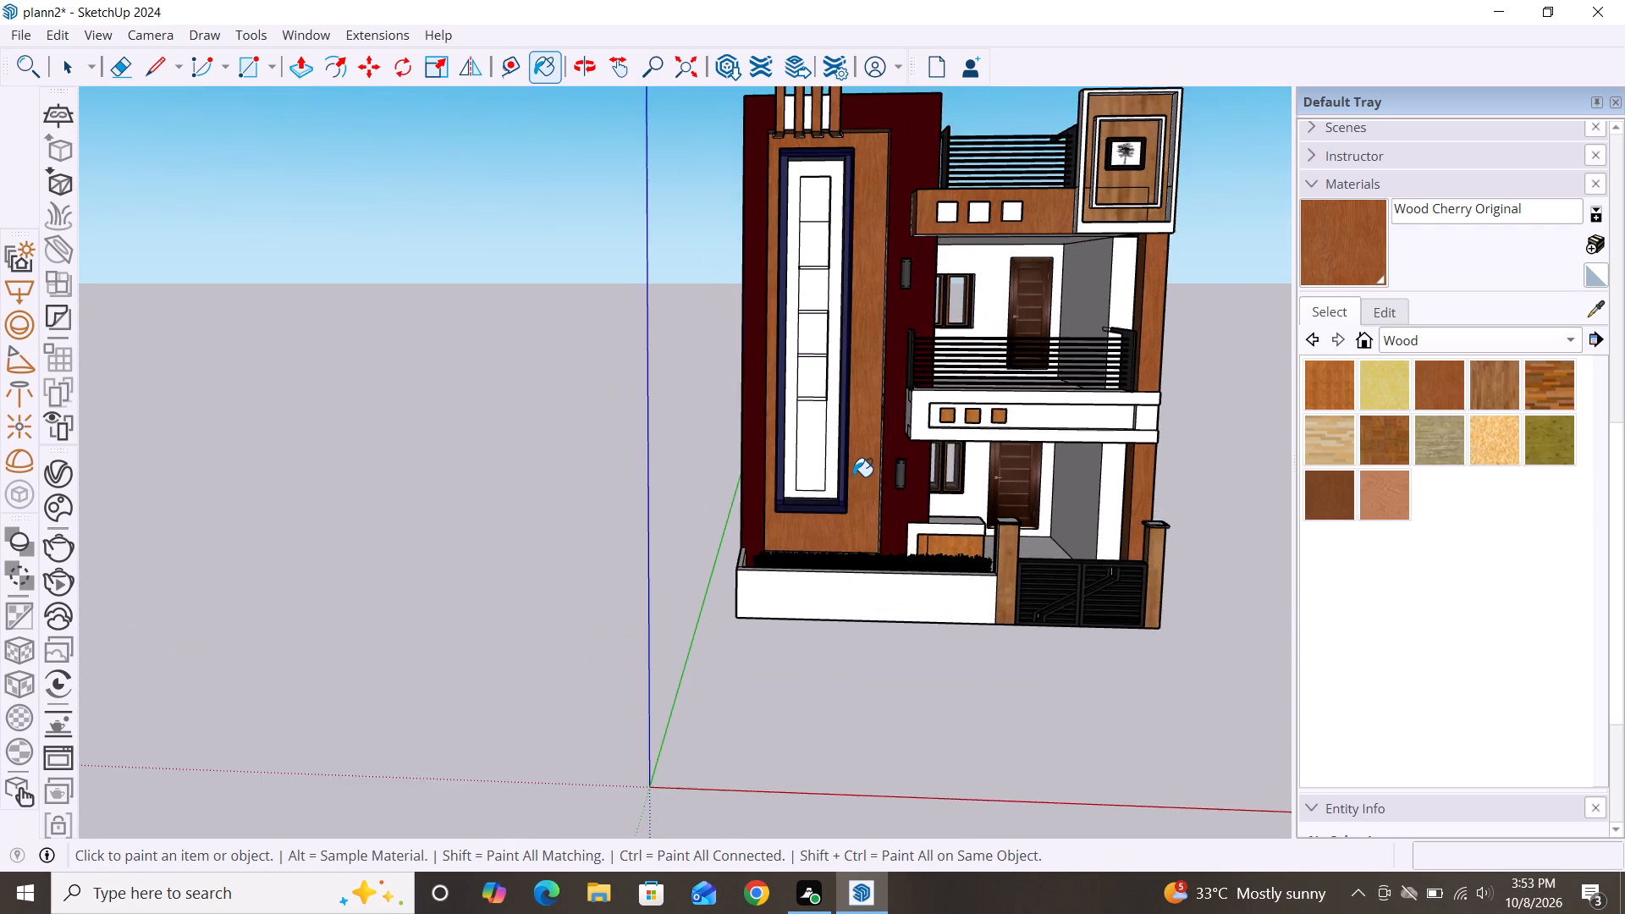
pyautogui.scroll(1, 853, 476)
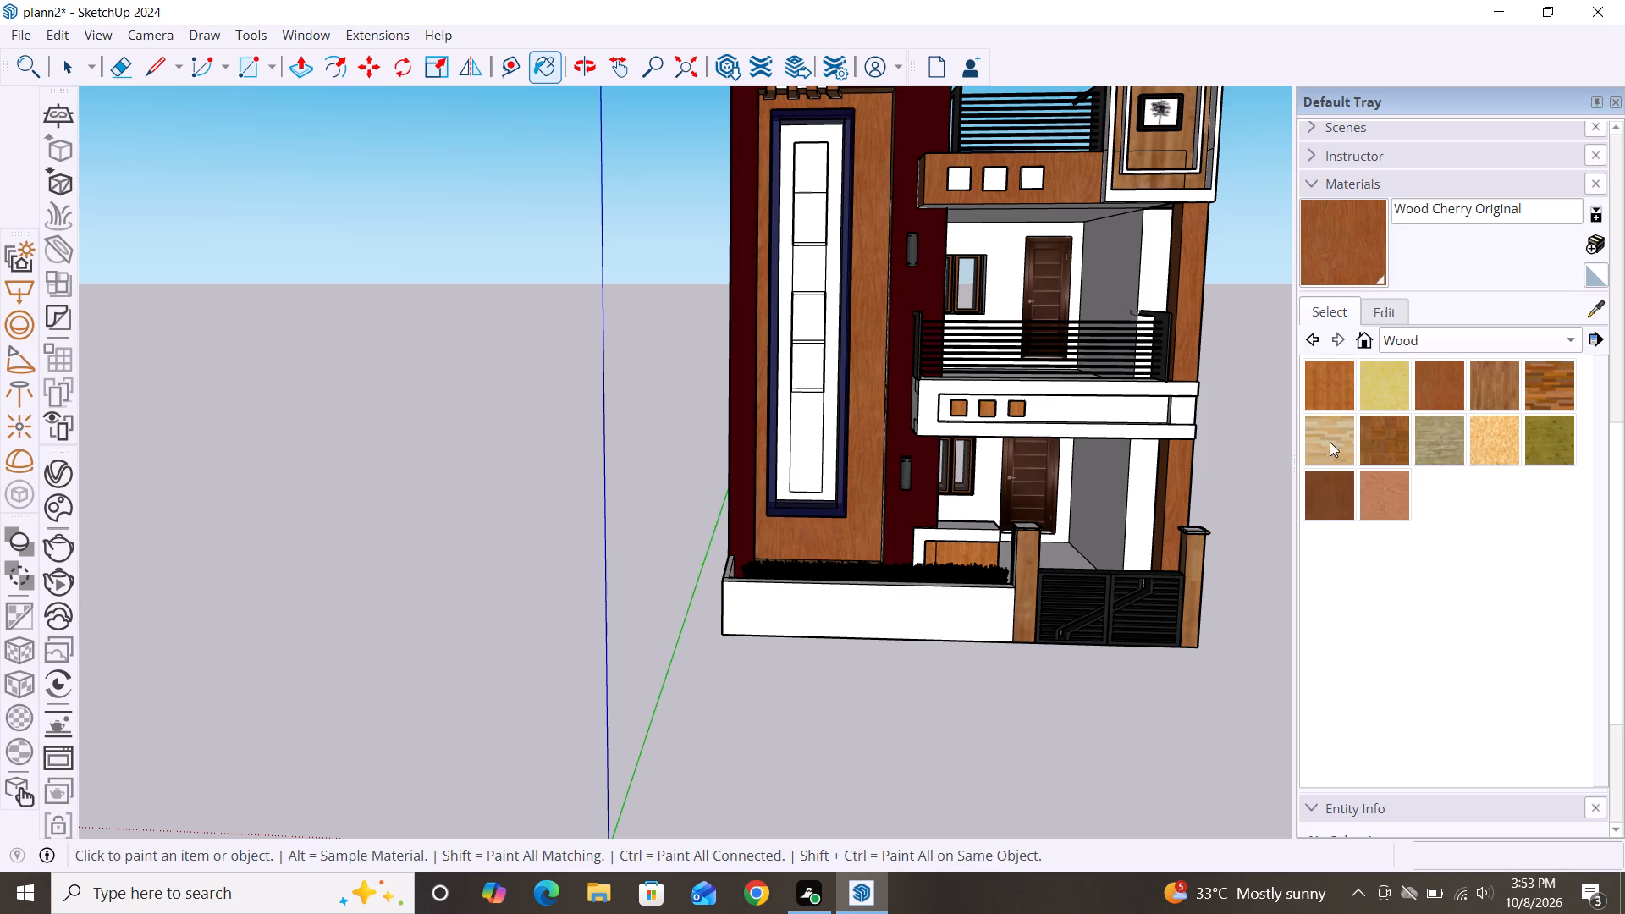
pyautogui.click(1332, 318)
pyautogui.click(1327, 316)
pyautogui.click(1576, 337)
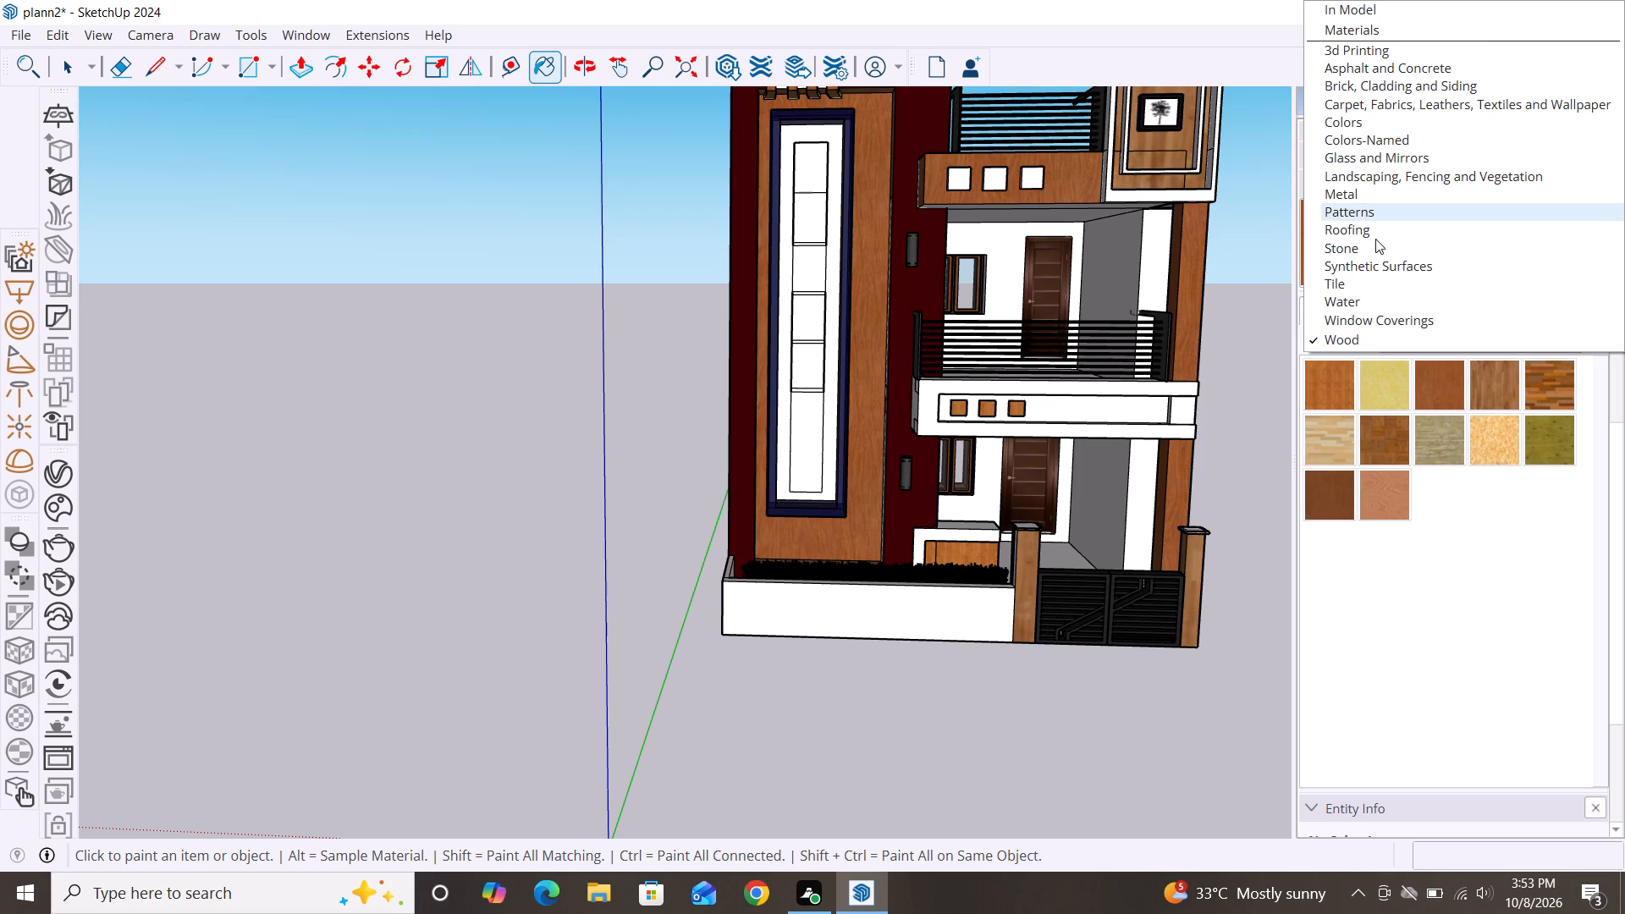
pyautogui.click(1375, 124)
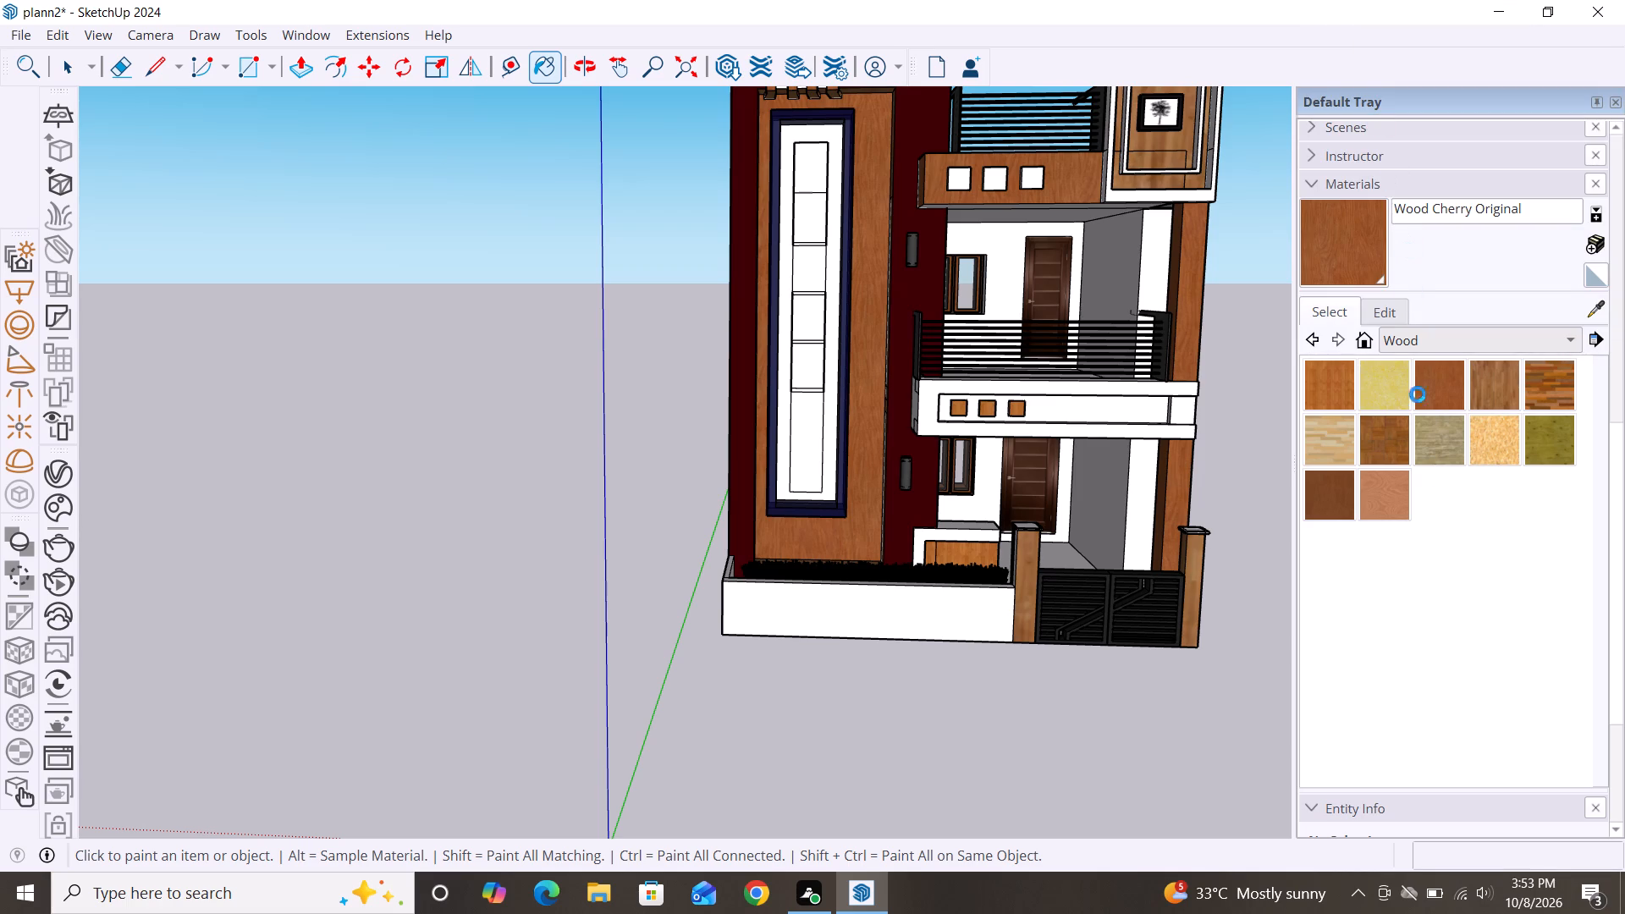
pyautogui.scroll(-5, 1447, 542)
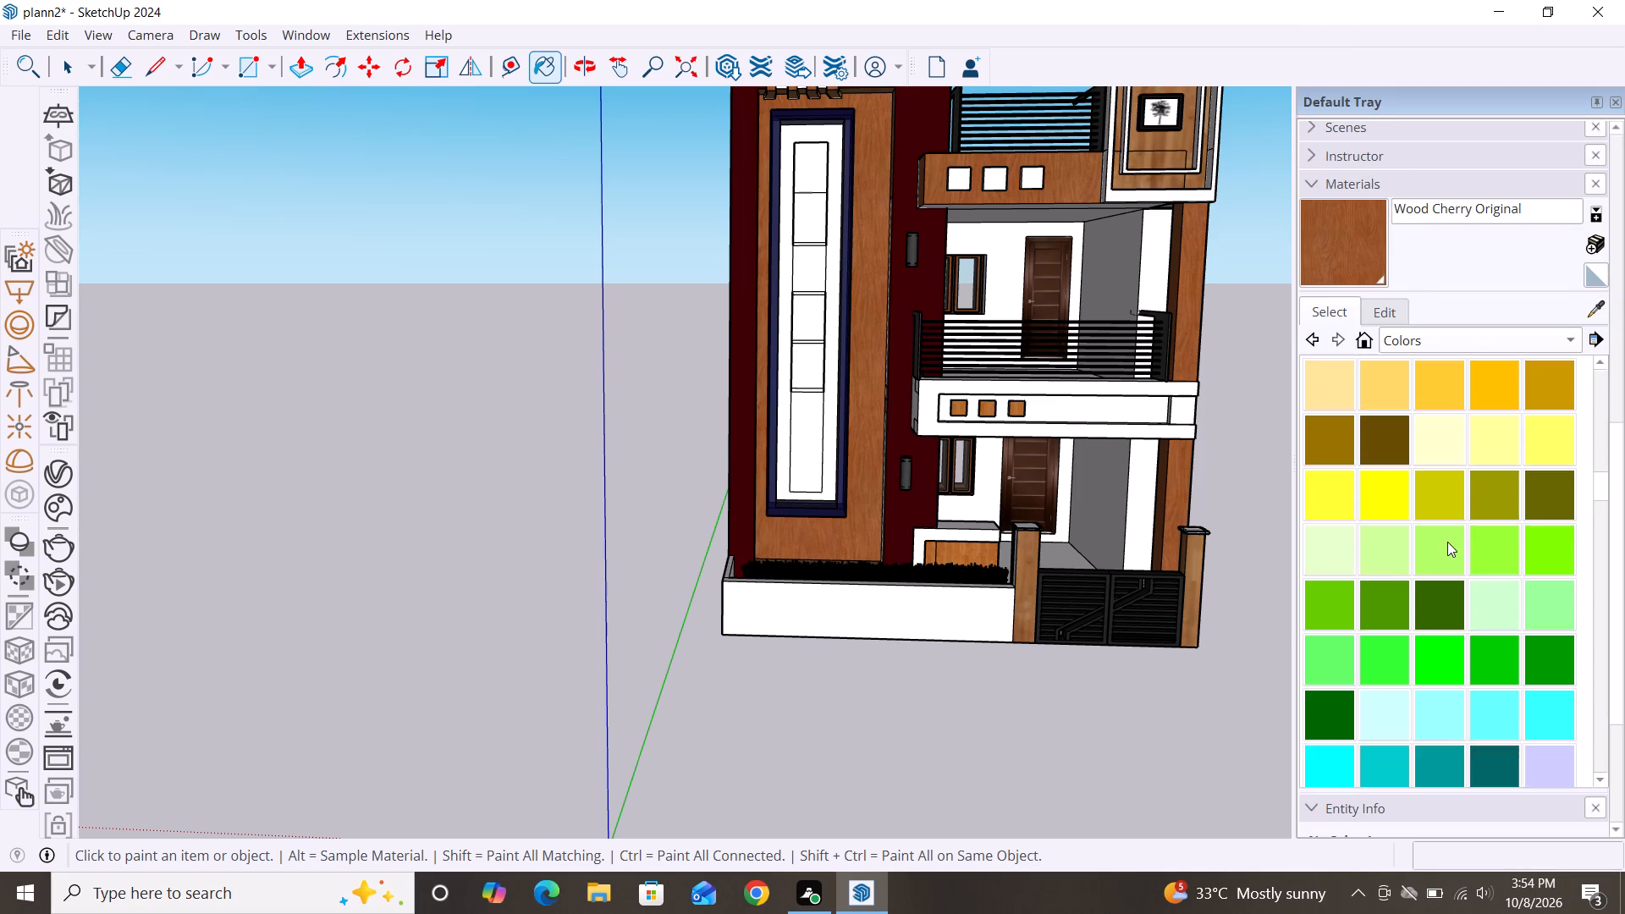
pyautogui.scroll(-7, 1447, 542)
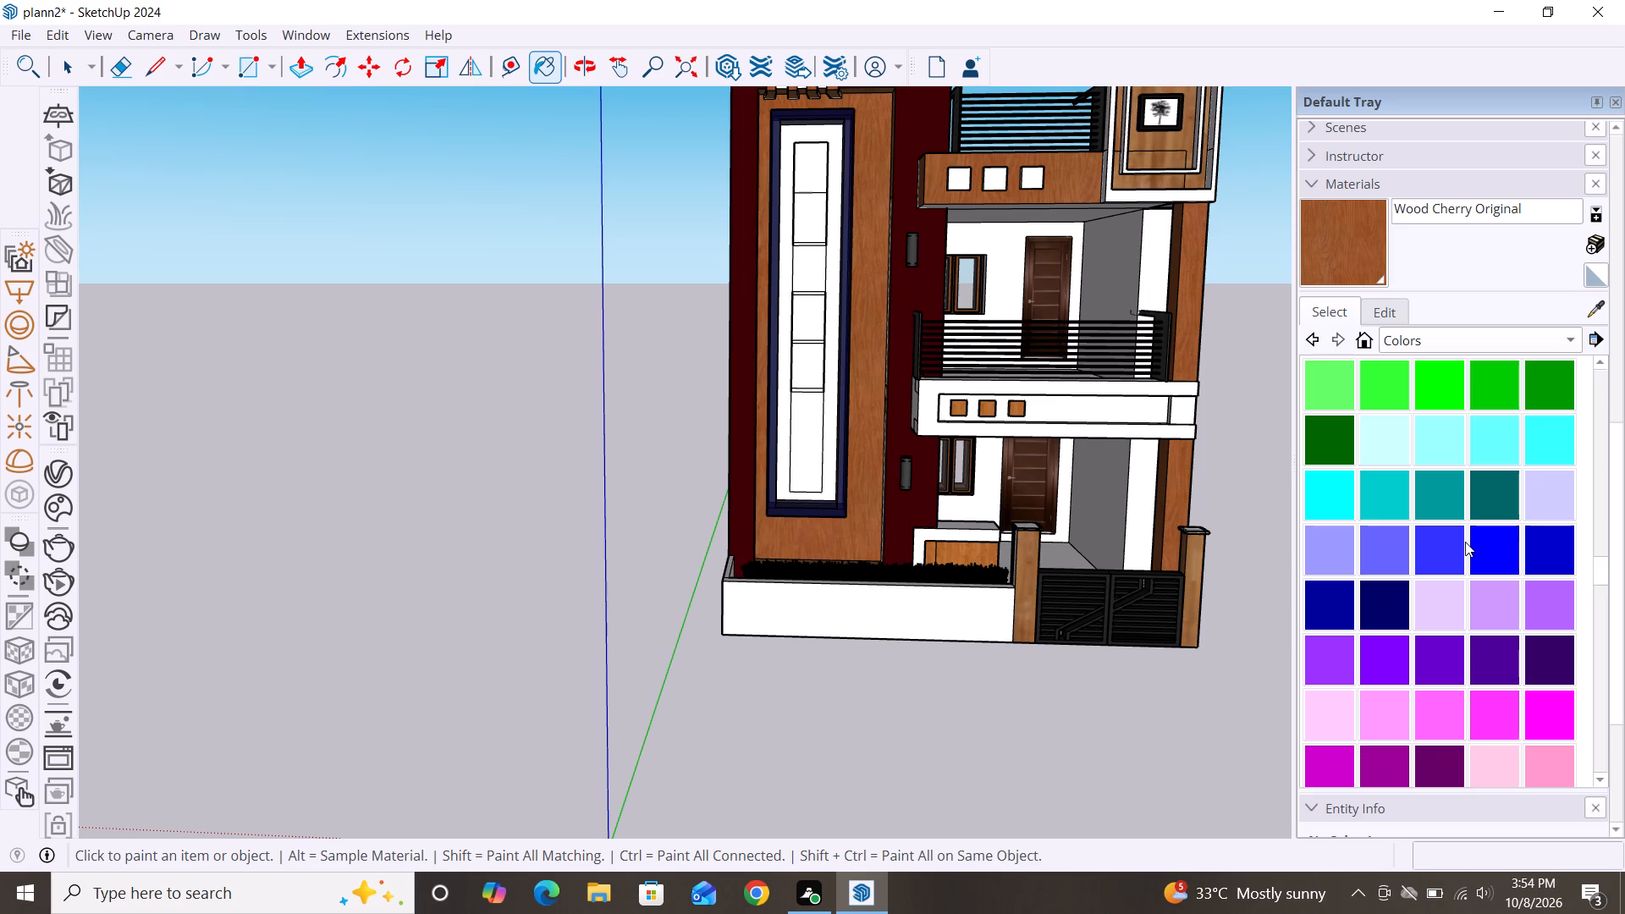
pyautogui.click(1556, 601)
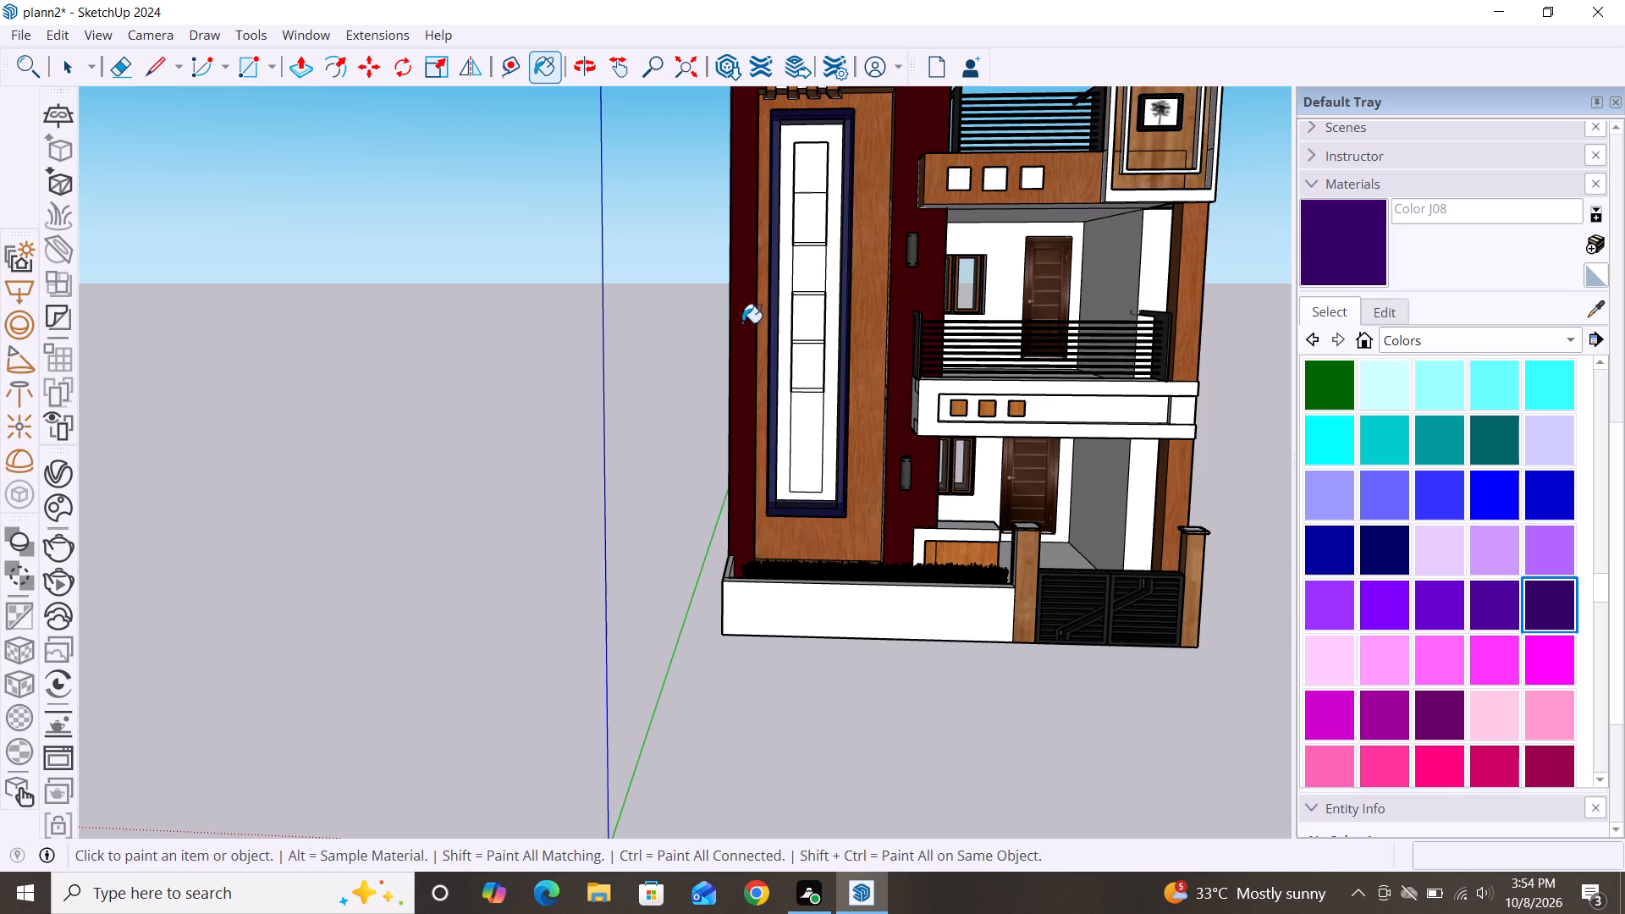
pyautogui.doubleClick(774, 329)
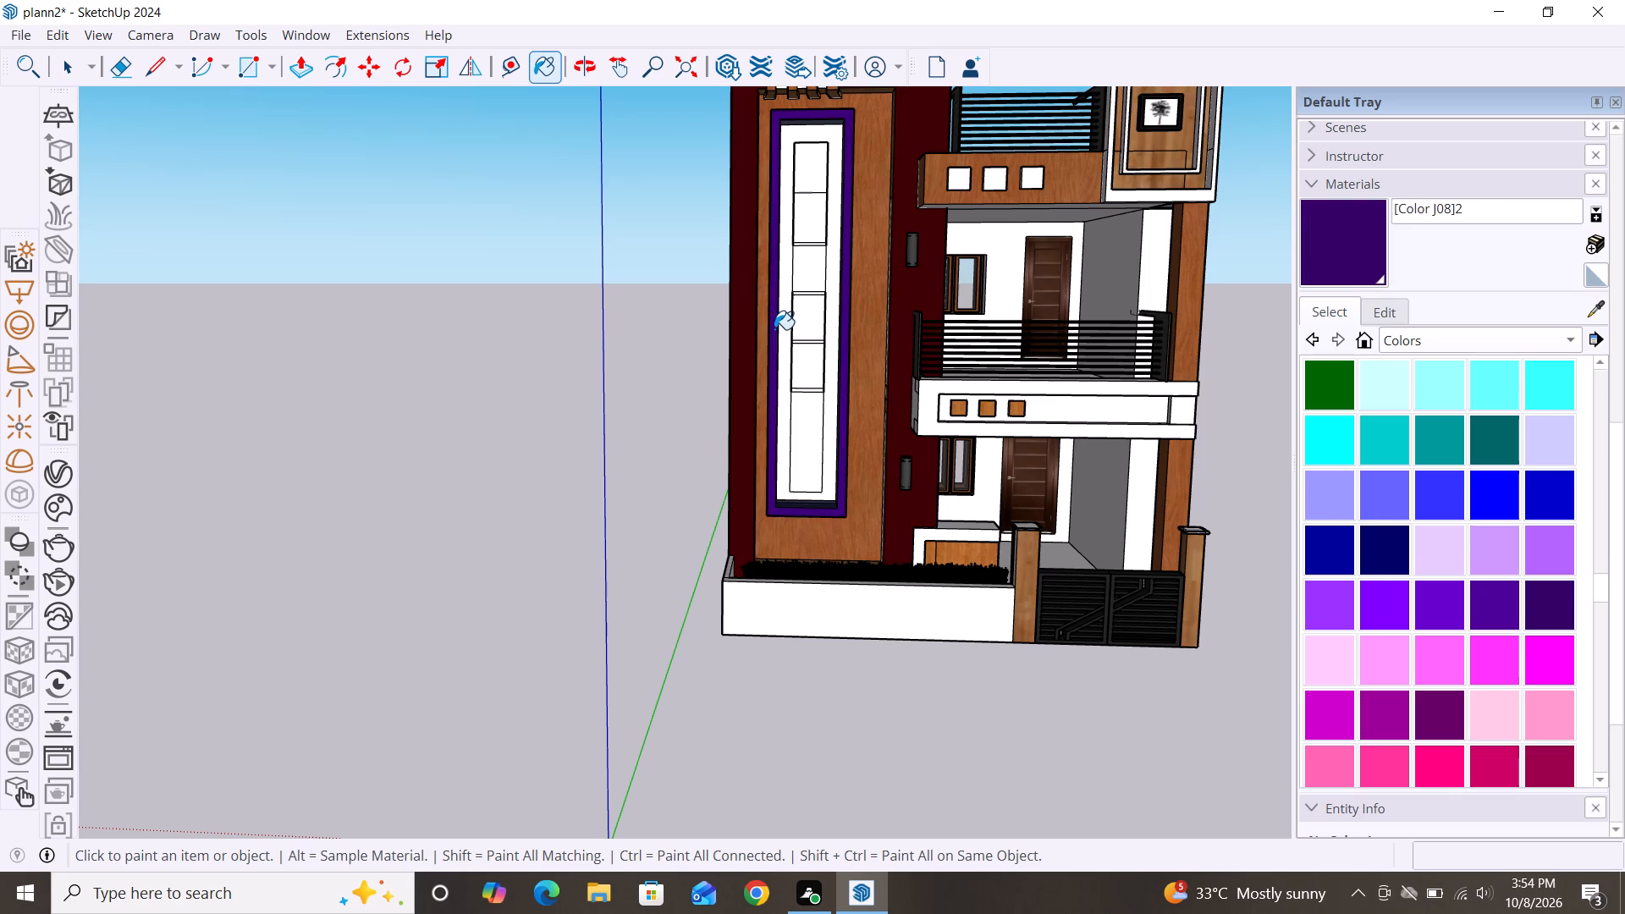
# Edit the window frame's colour to a dark maroon by lowering its blue value to 8.
pyautogui.click(1396, 310)
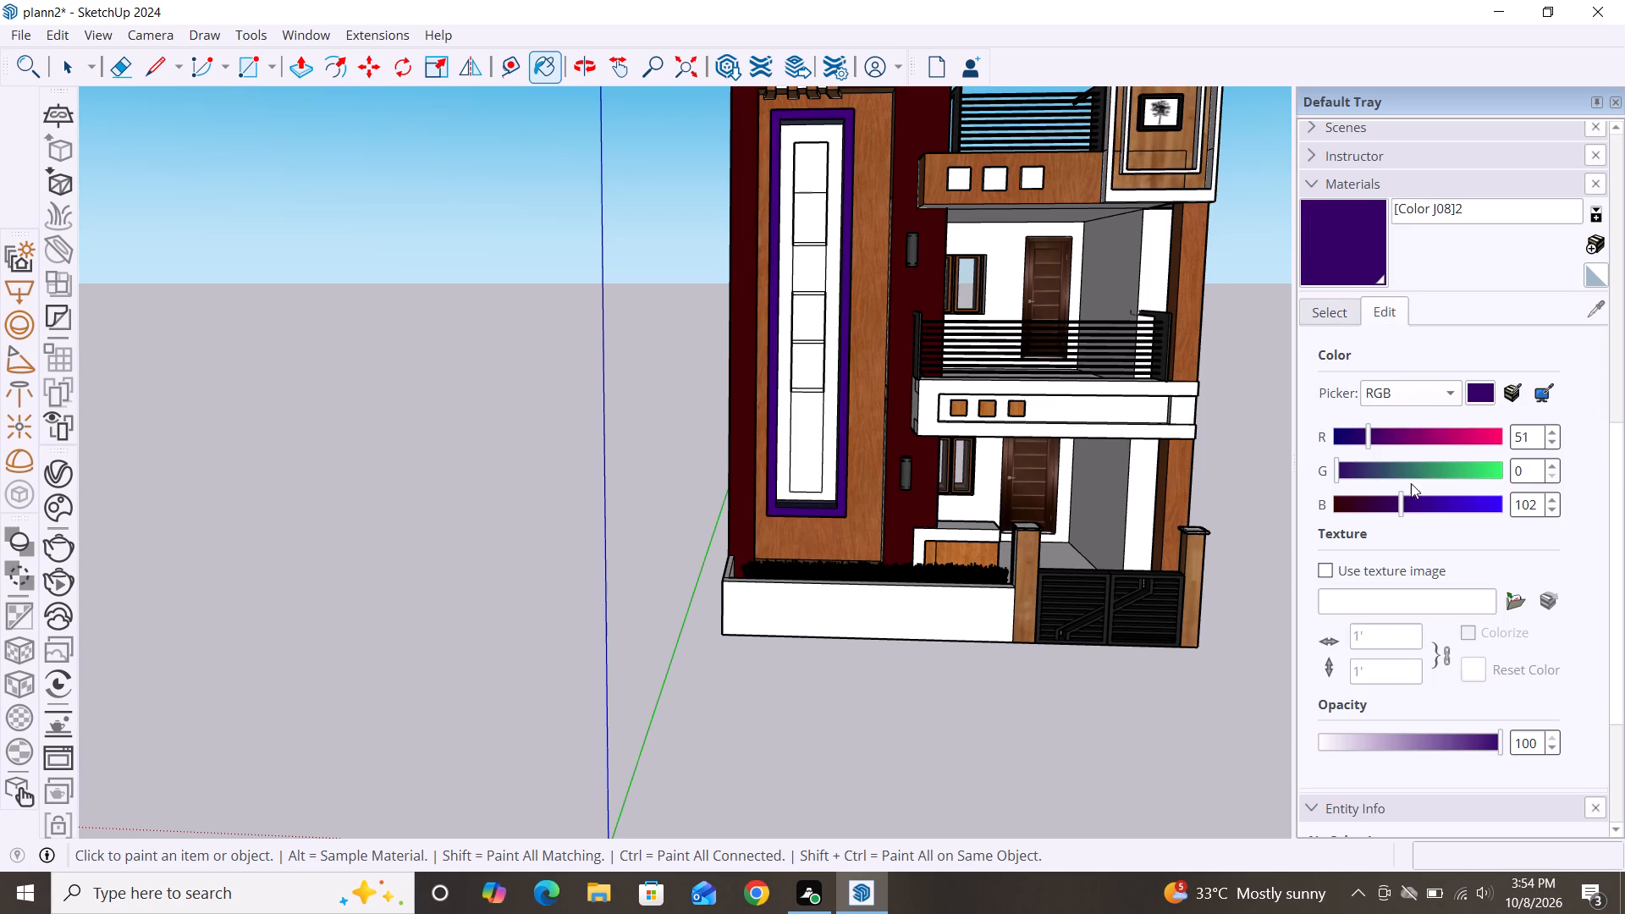
pyautogui.click(1370, 507)
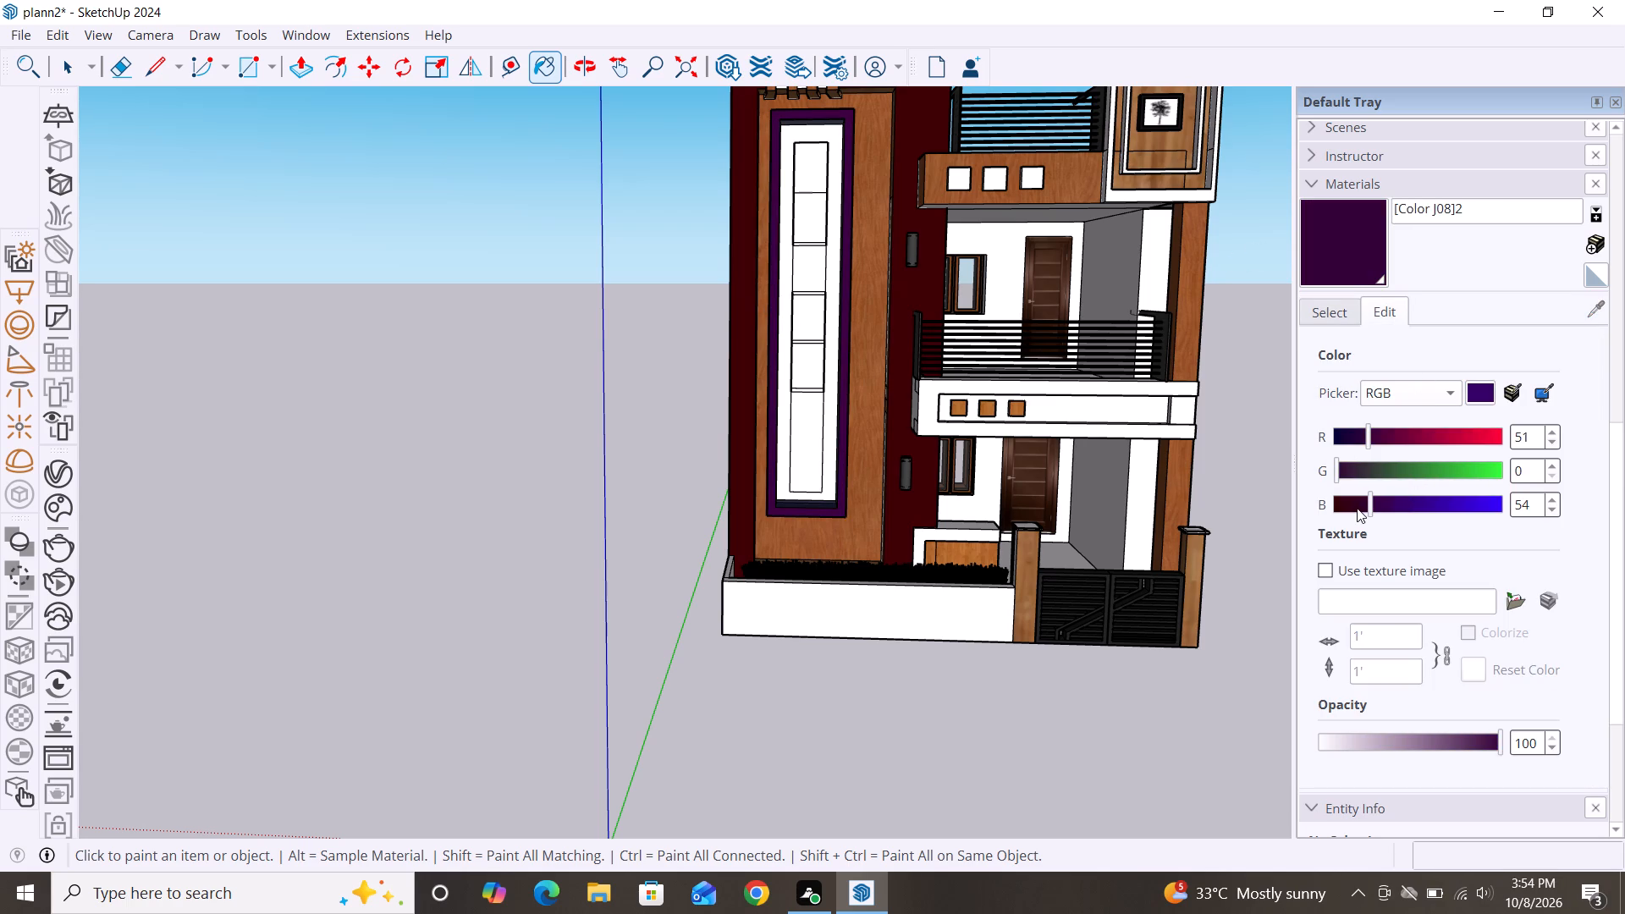
pyautogui.doubleClick(1357, 508)
pyautogui.doubleClick(1341, 503)
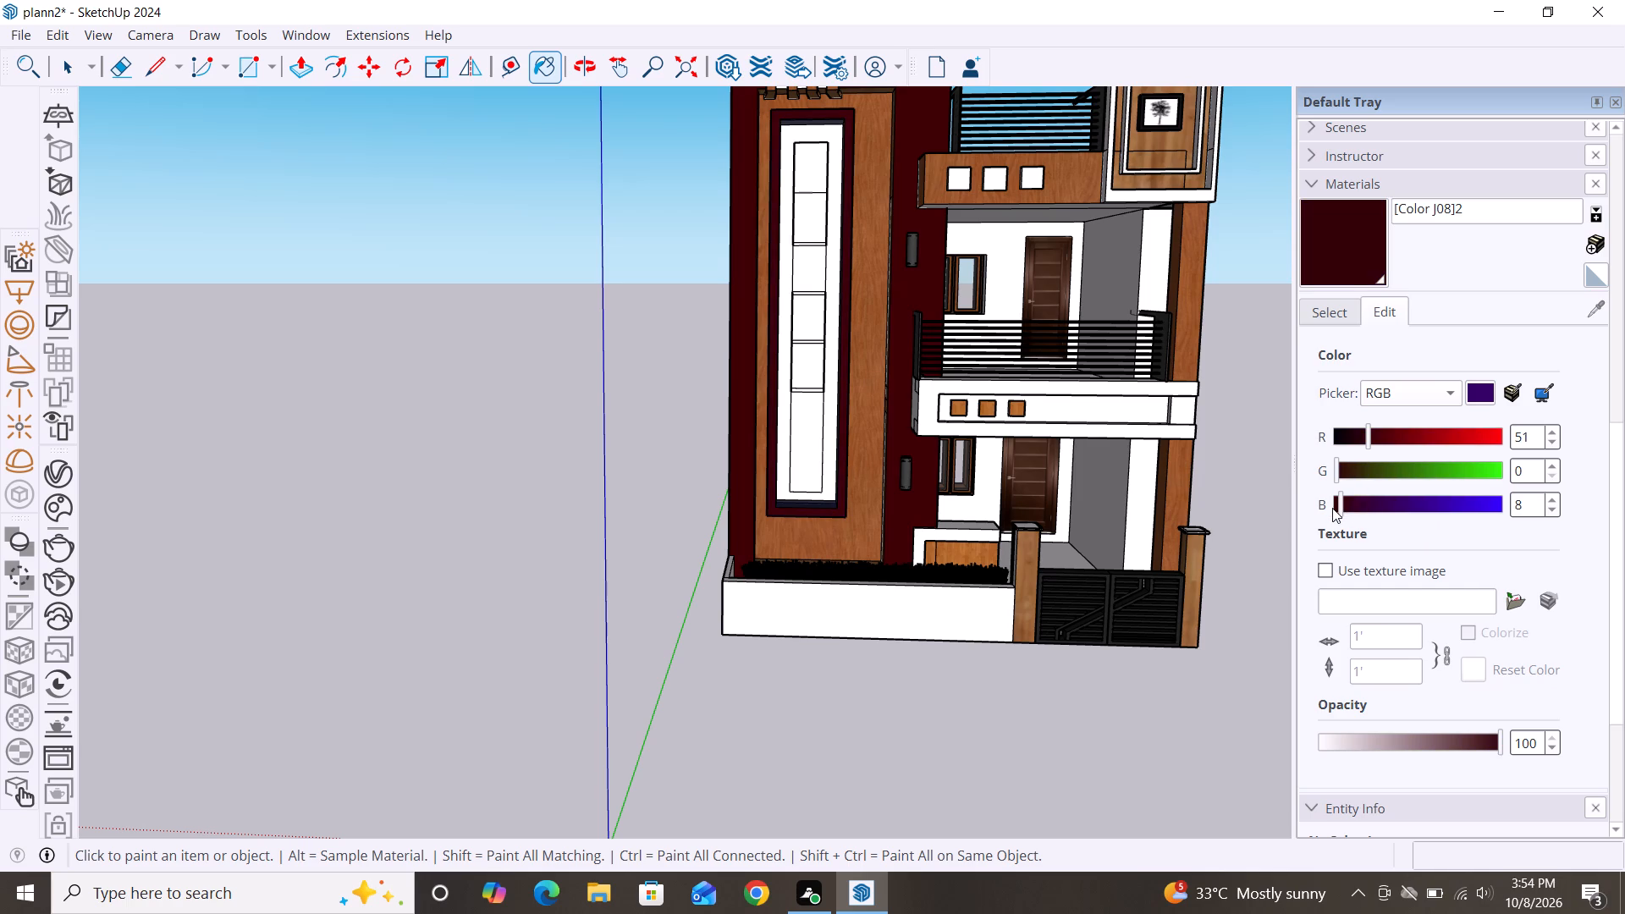
pyautogui.click(1332, 507)
# Paint the tower wall beside the ground-floor window with the frame's edited dark maroon.
pyautogui.scroll(-2, 929, 463)
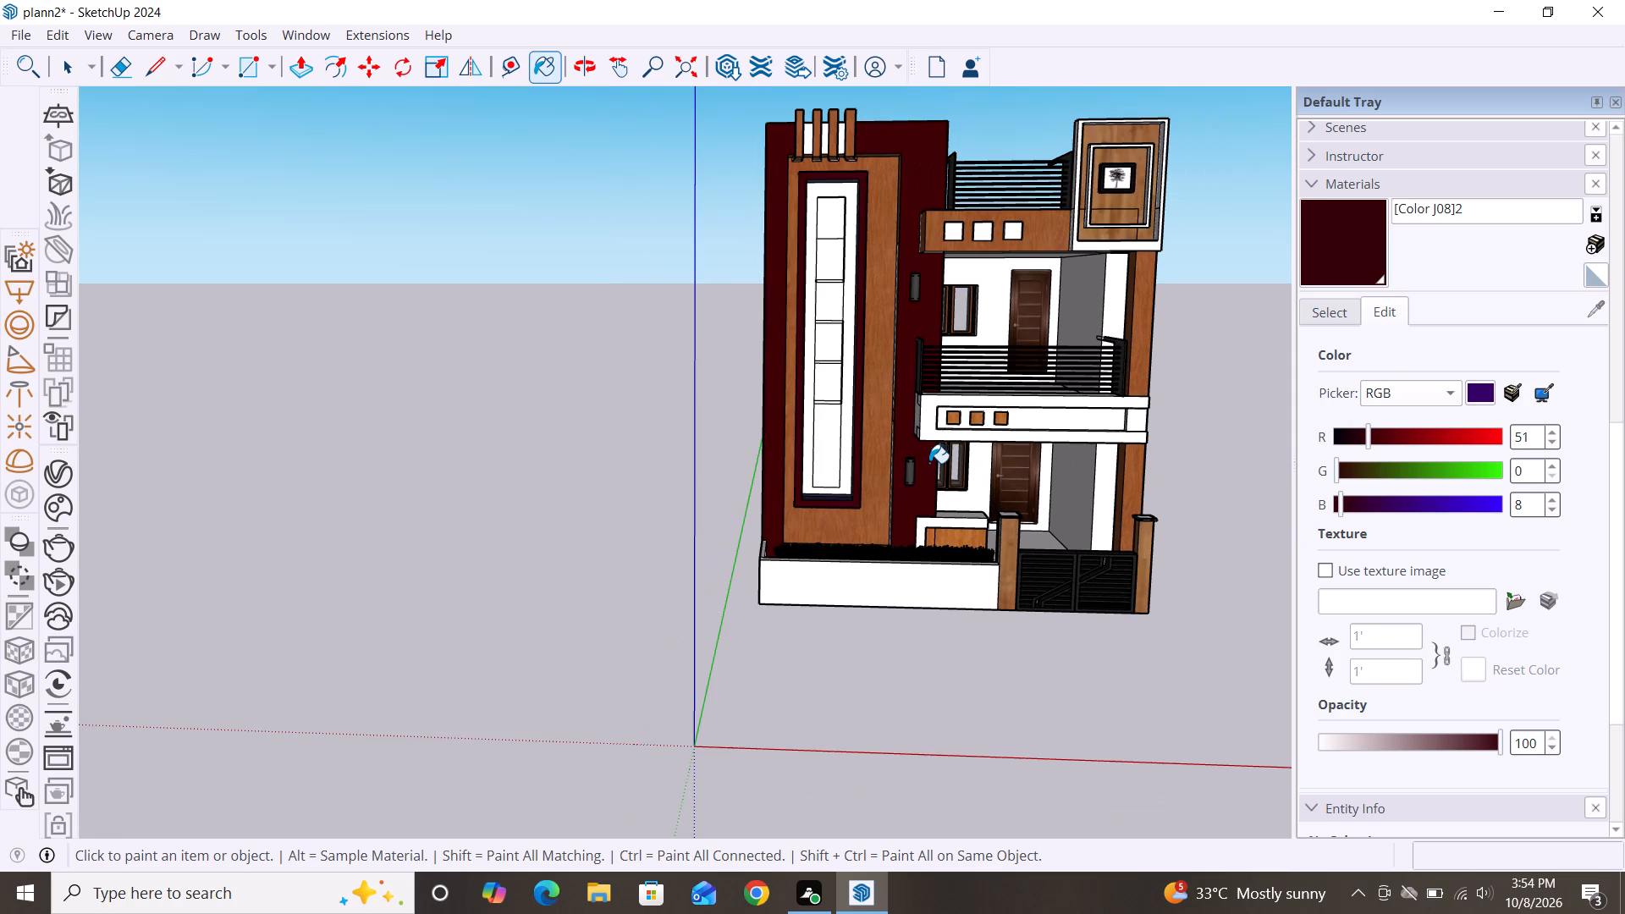
pyautogui.scroll(2, 929, 463)
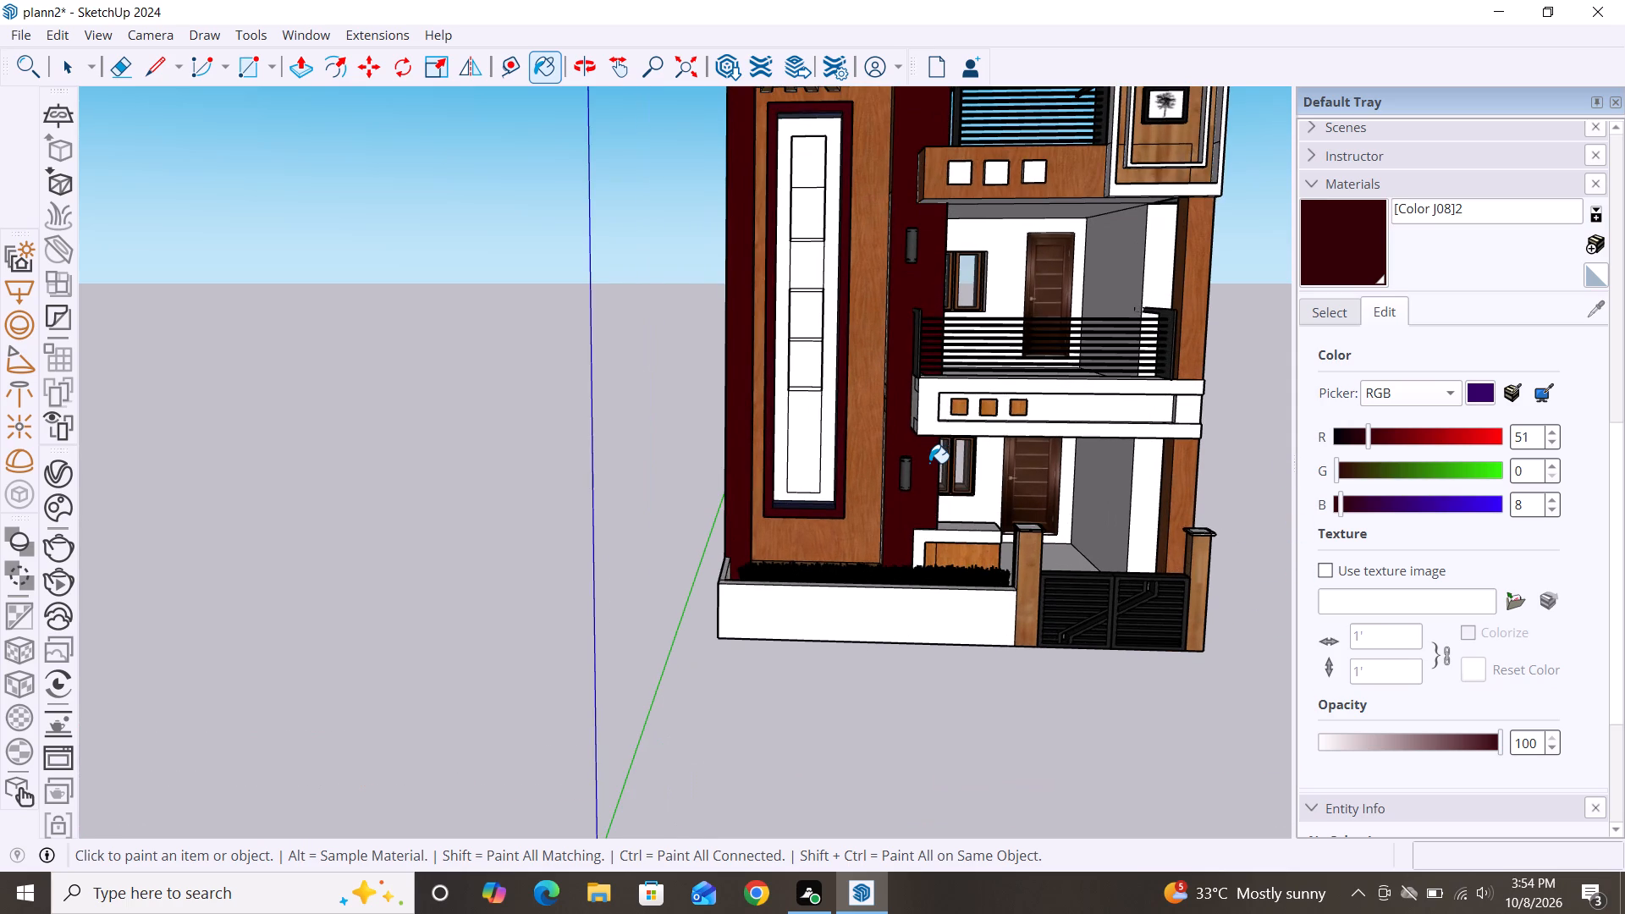
pyautogui.click(929, 463)
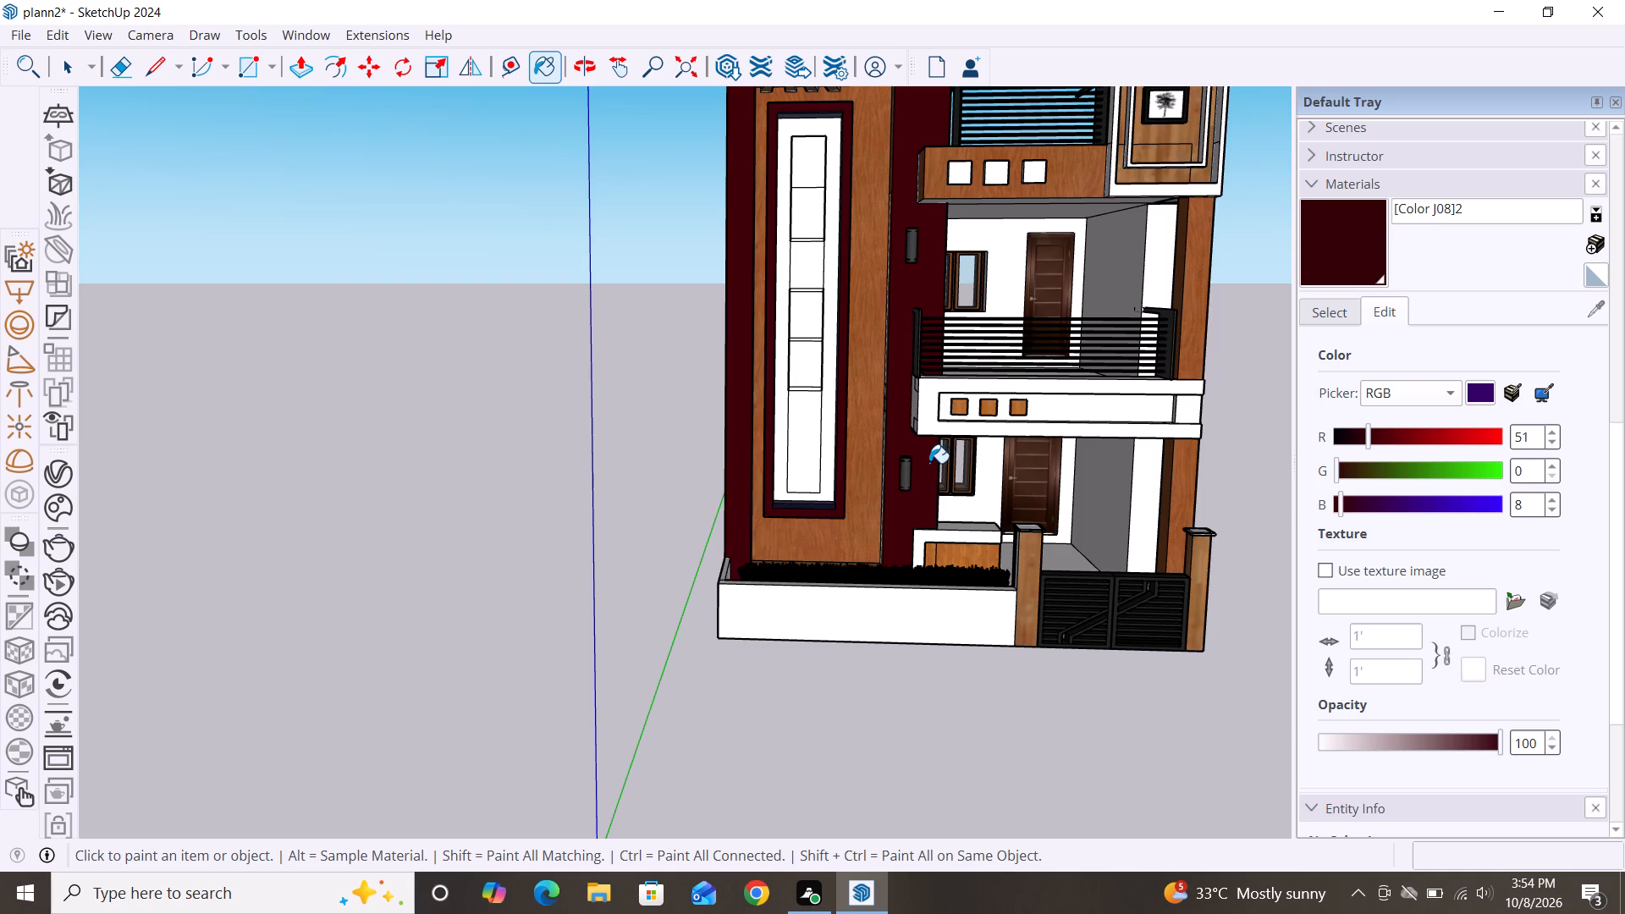
# Examine the recoloured tower, balconies and gate area of the front facade from near and far.
pyautogui.click(928, 465)
pyautogui.press('space')
pyautogui.scroll(-2, 782, 475)
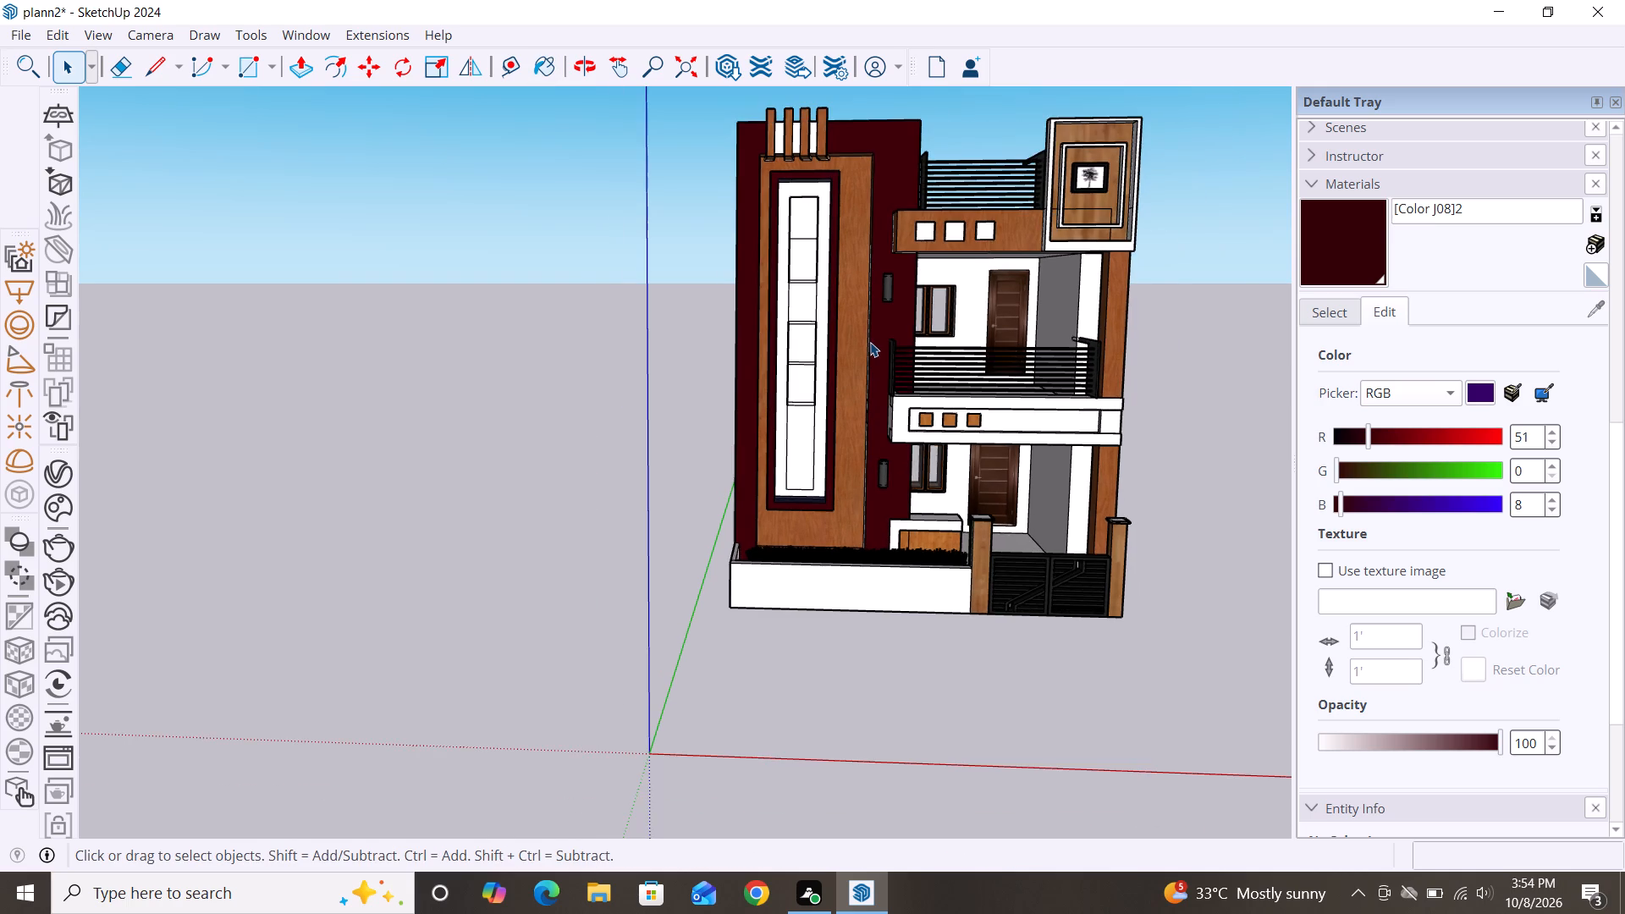
pyautogui.scroll(9, 870, 342)
pyautogui.scroll(-3, 729, 368)
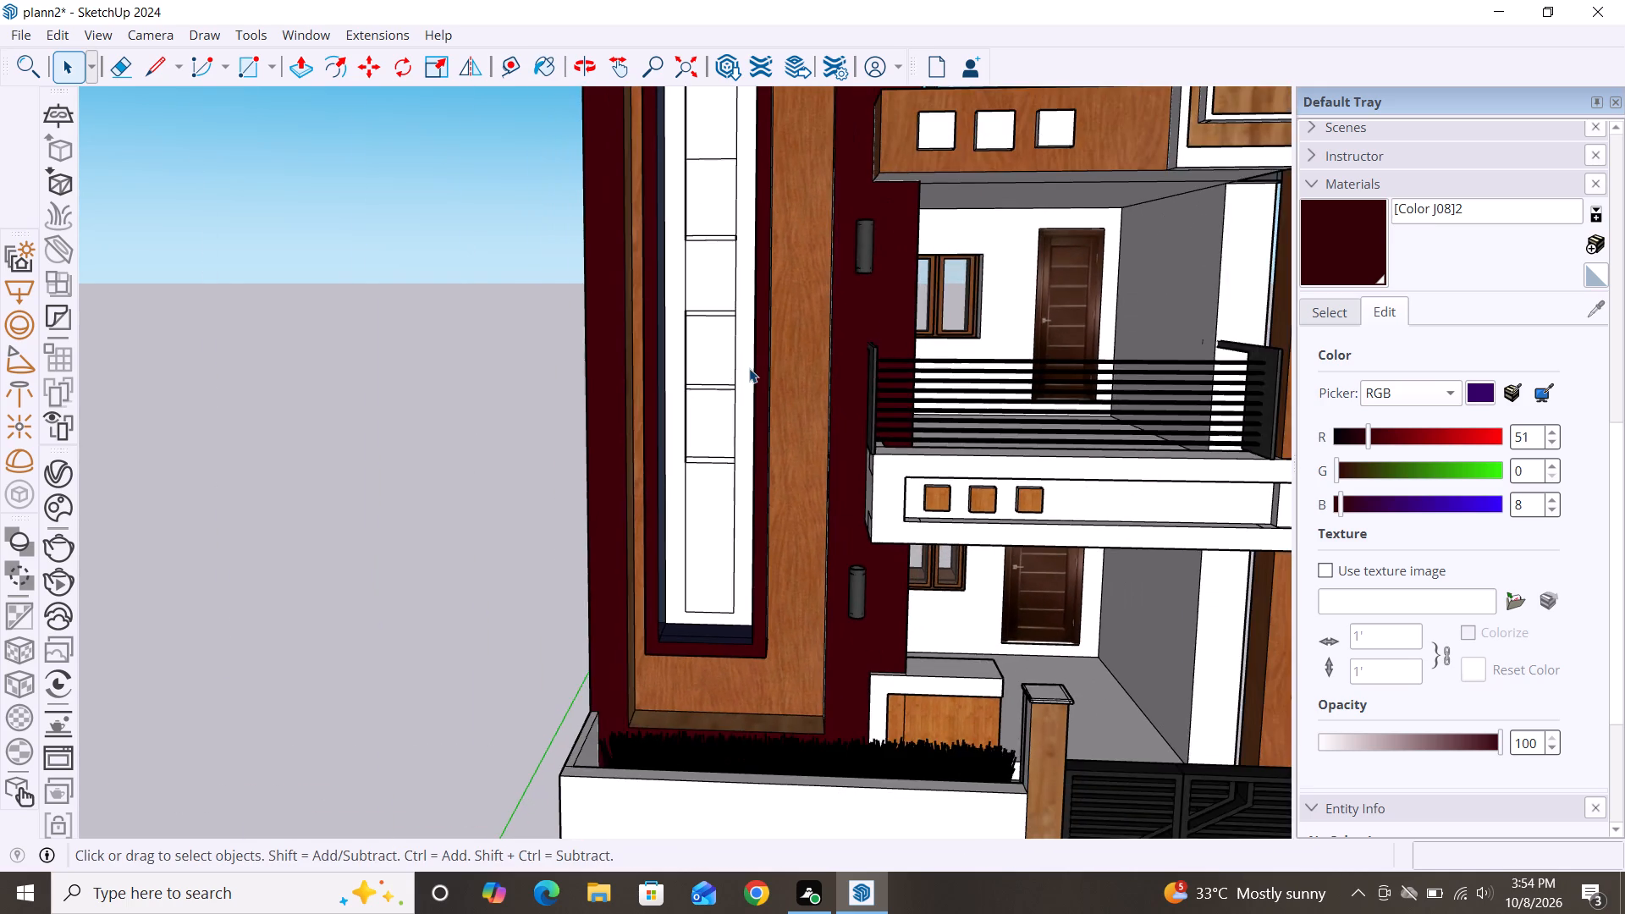
pyautogui.scroll(-2, 749, 366)
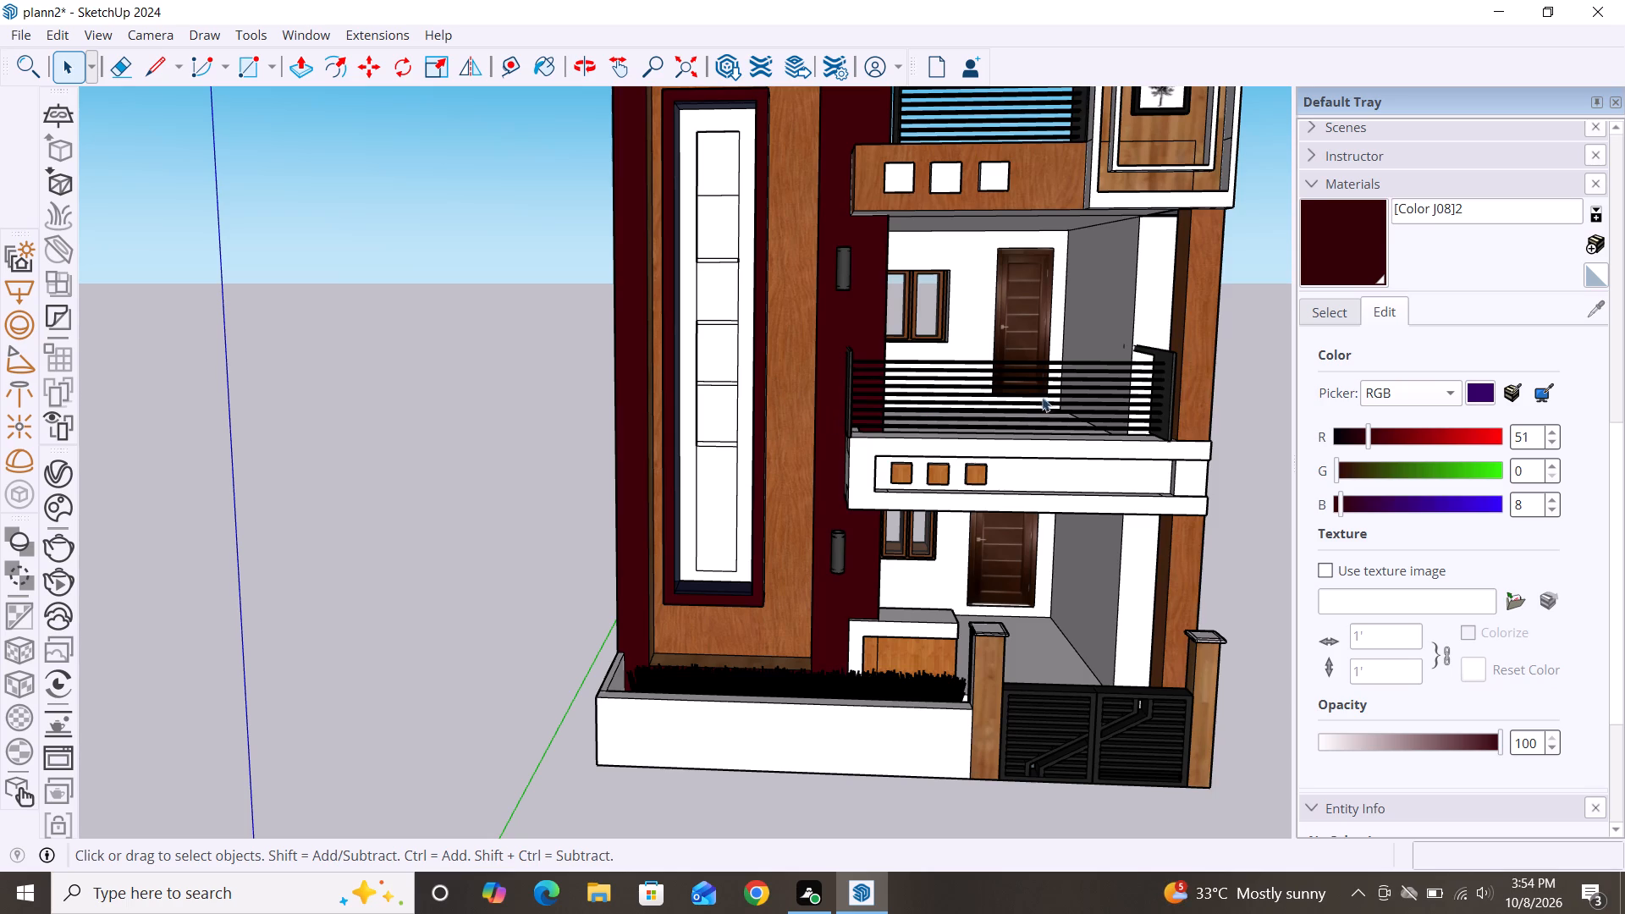
pyautogui.scroll(-8, 880, 443)
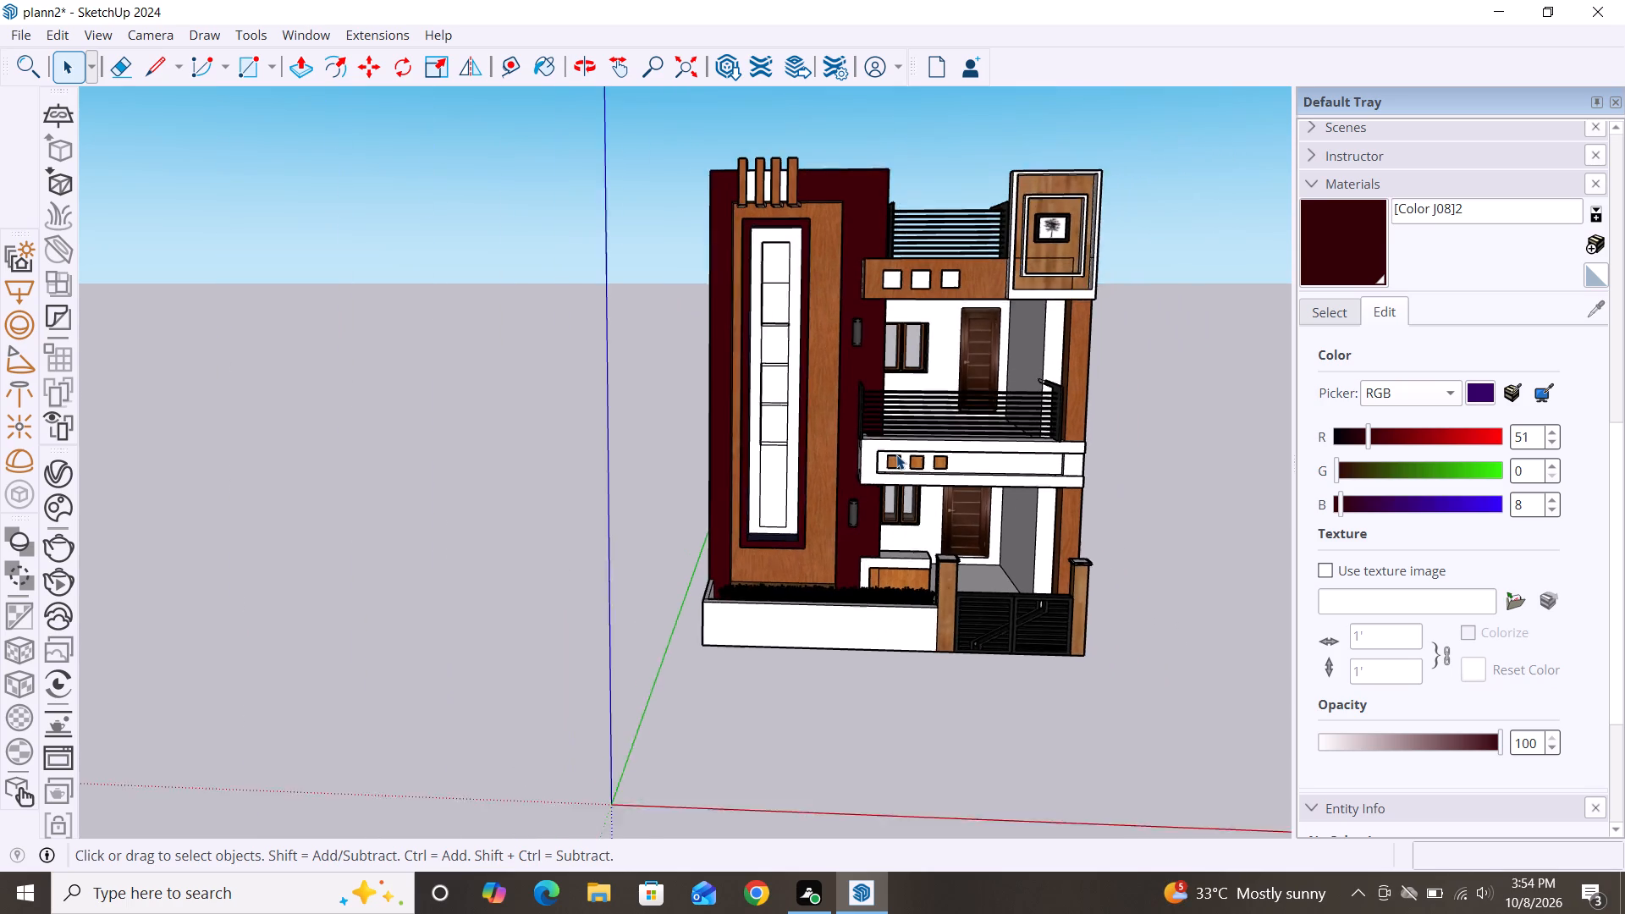
pyautogui.moveTo(972, 551); pyautogui.dragTo(1038, 482, button='middle')
pyautogui.scroll(3, 952, 515)
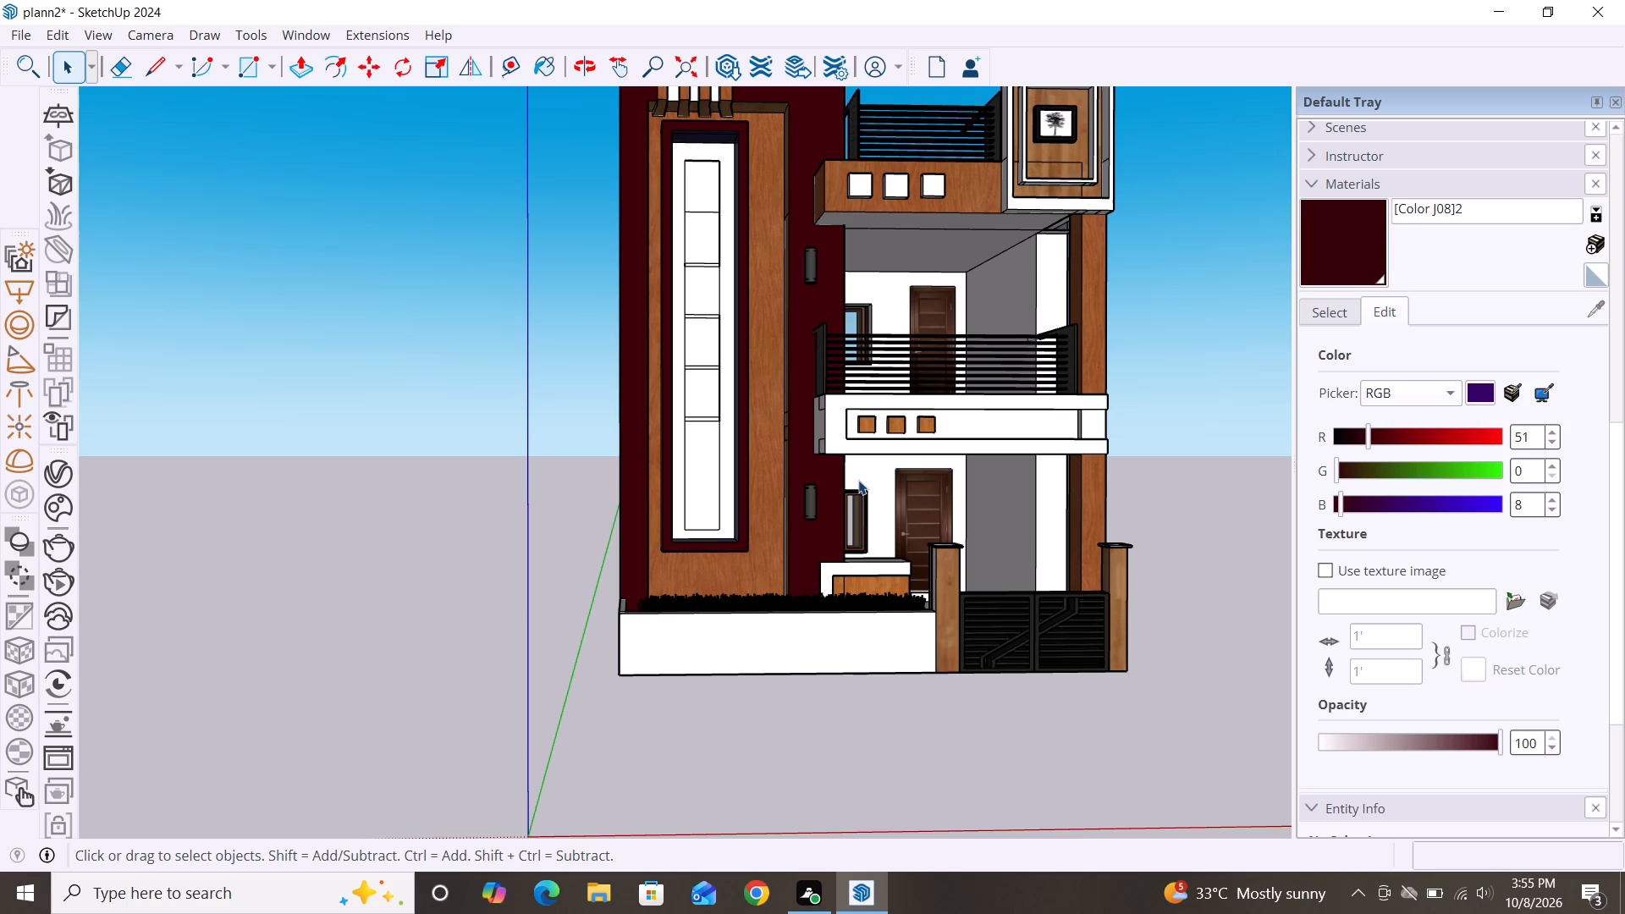
pyautogui.press('space')
pyautogui.scroll(-4, 799, 489)
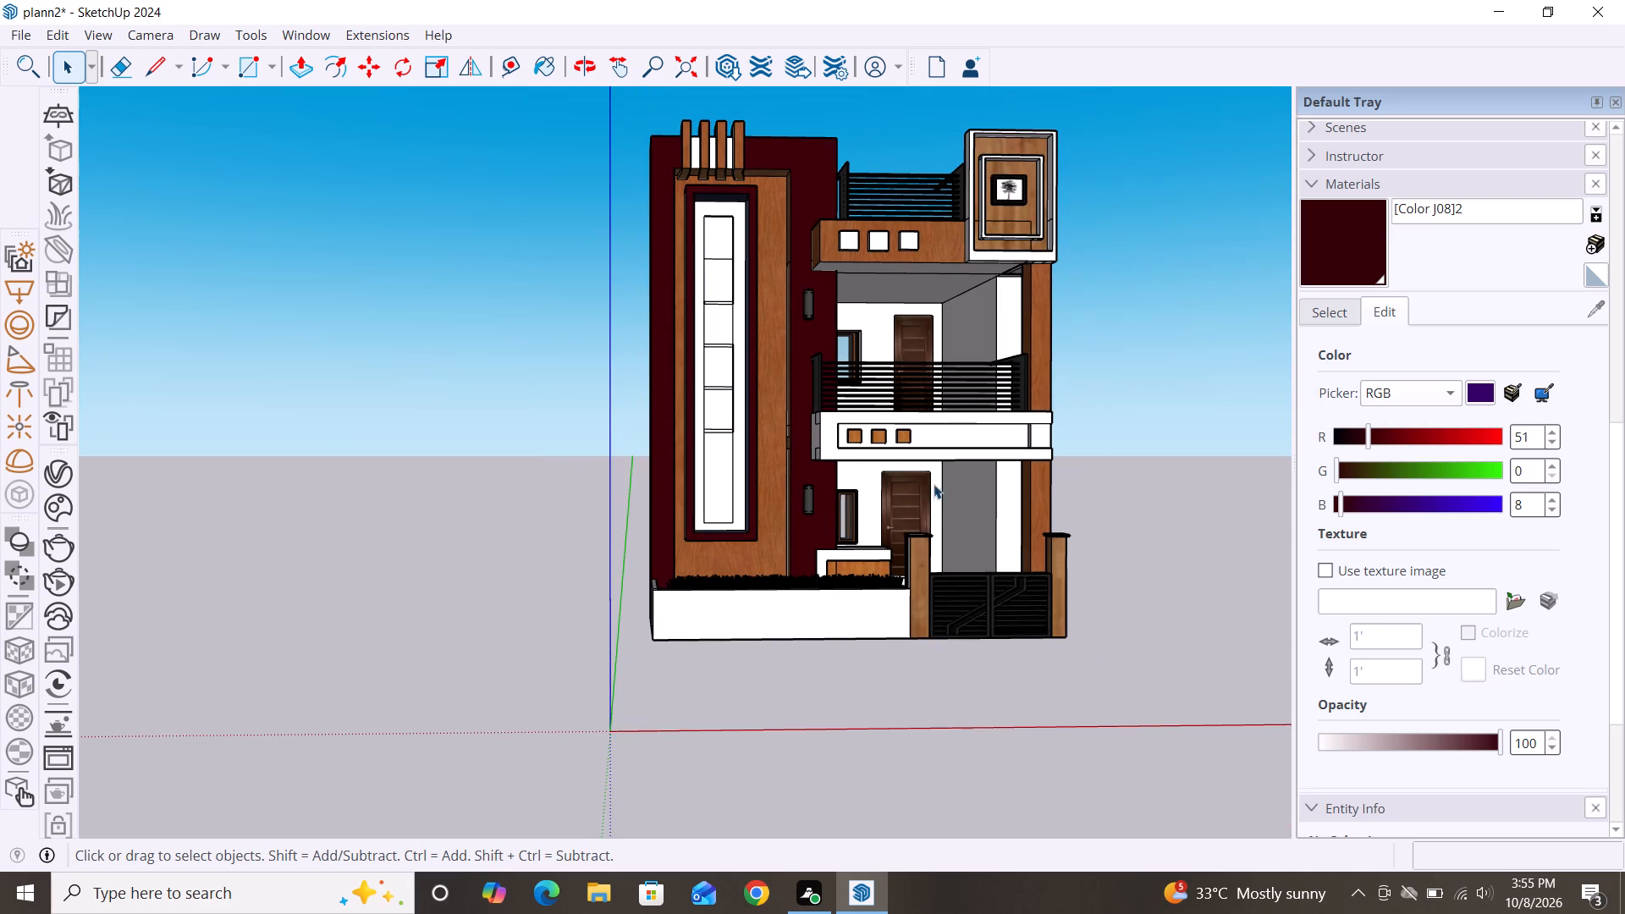
pyautogui.keyDown('alt'); pyautogui.moveTo(938, 505); pyautogui.dragTo(922, 556, button='middle'); pyautogui.keyUp('alt')
pyautogui.scroll(3, 909, 468)
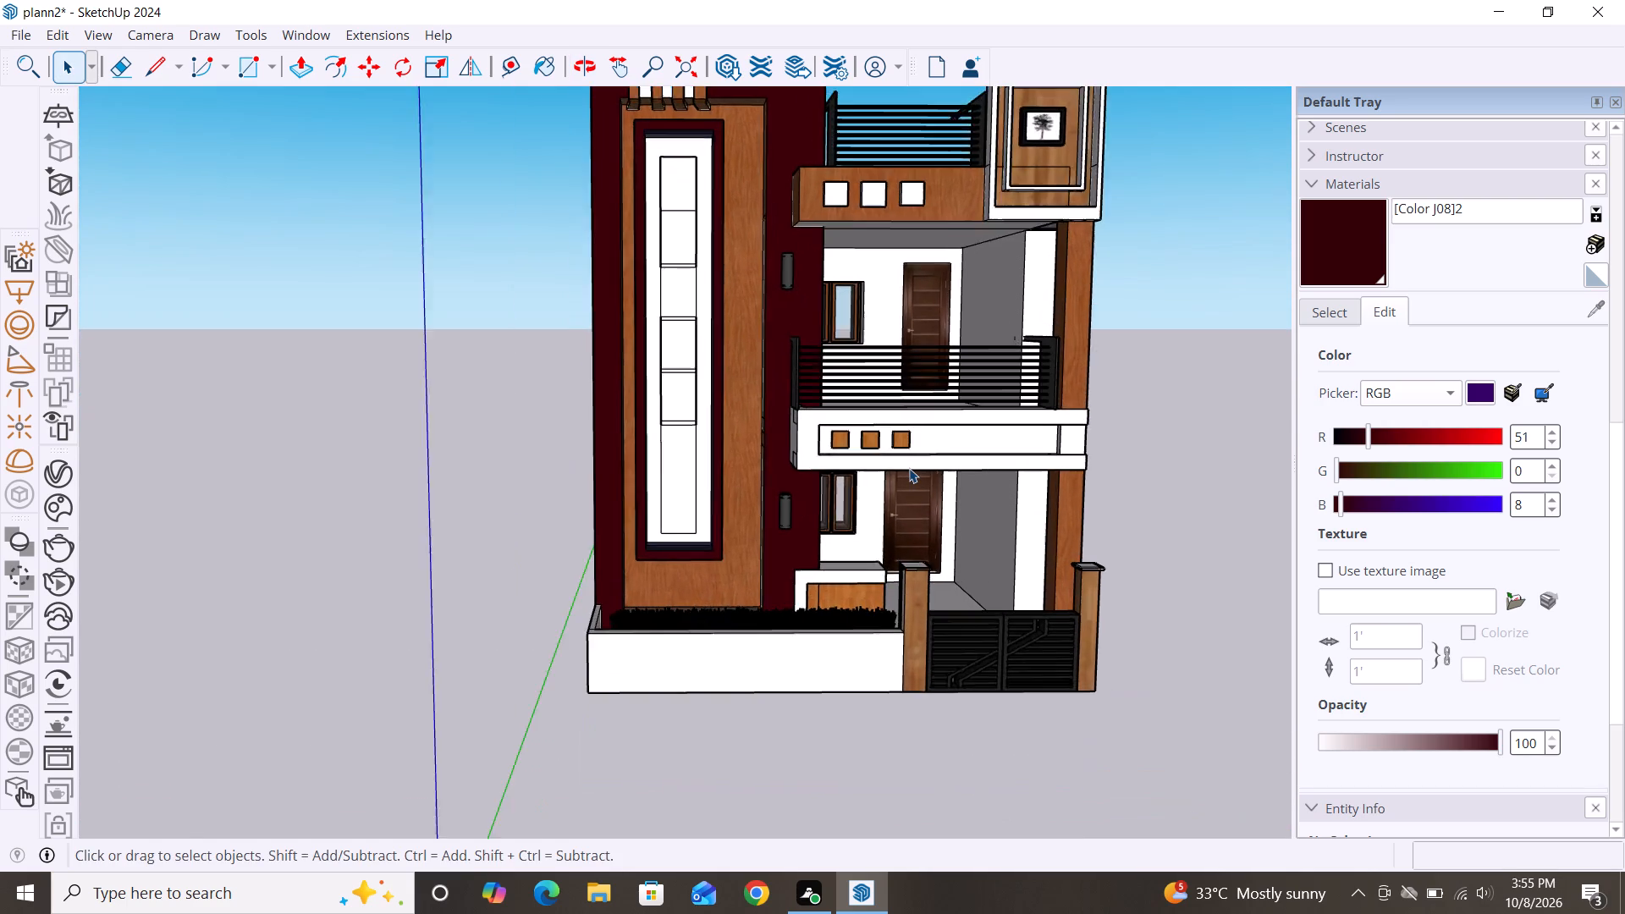
pyautogui.scroll(-3, 909, 468)
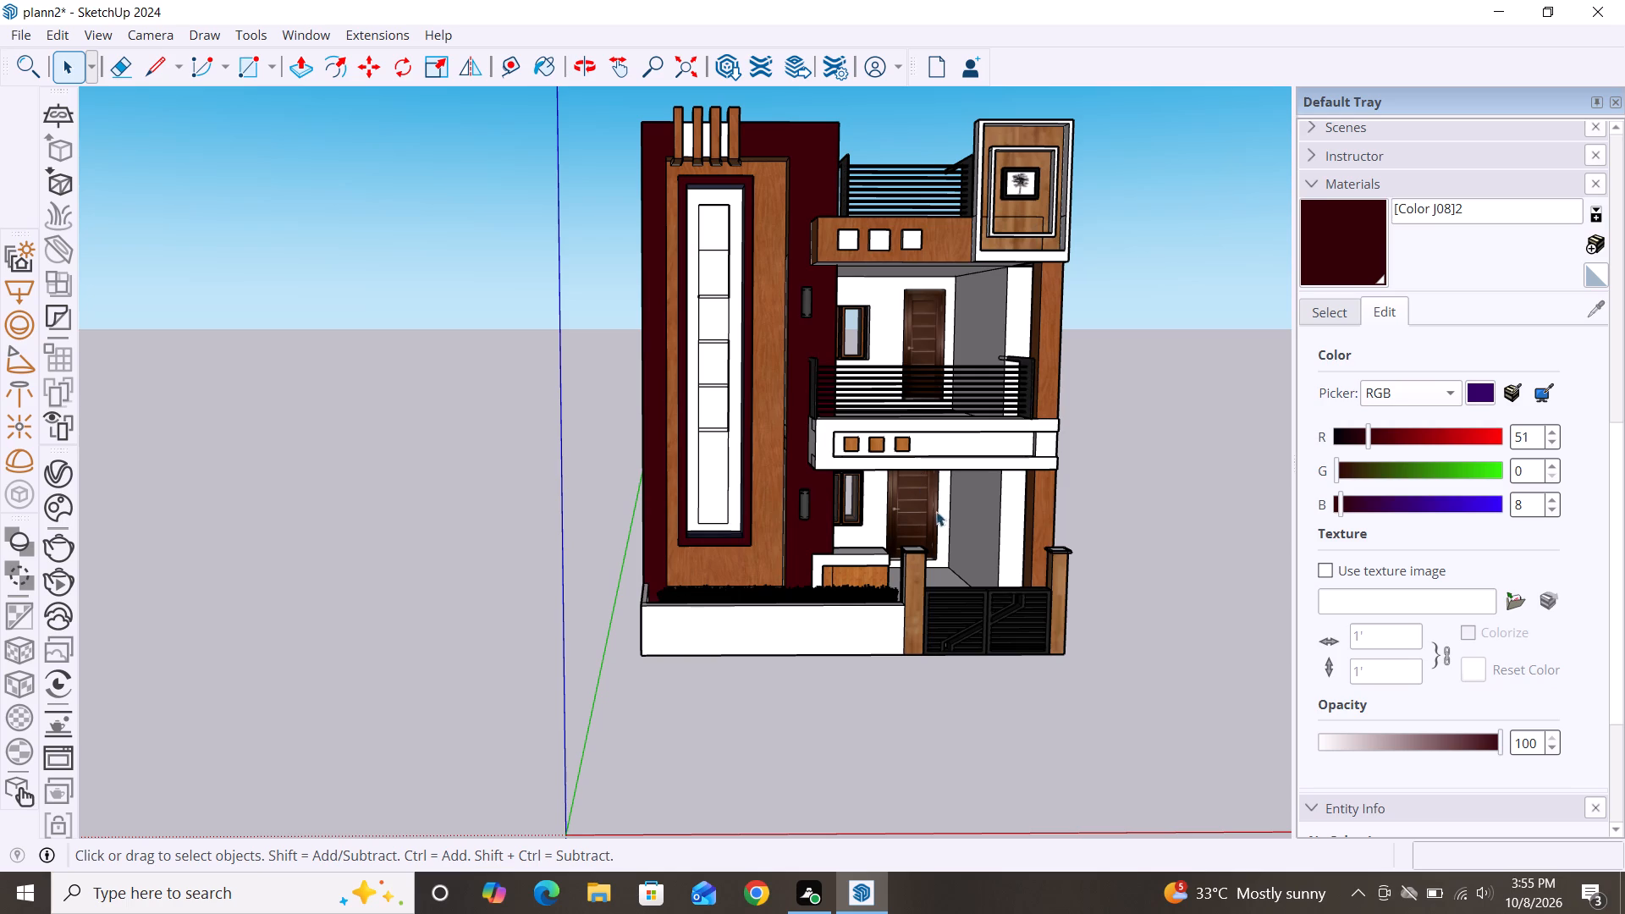
pyautogui.scroll(-1, 961, 538)
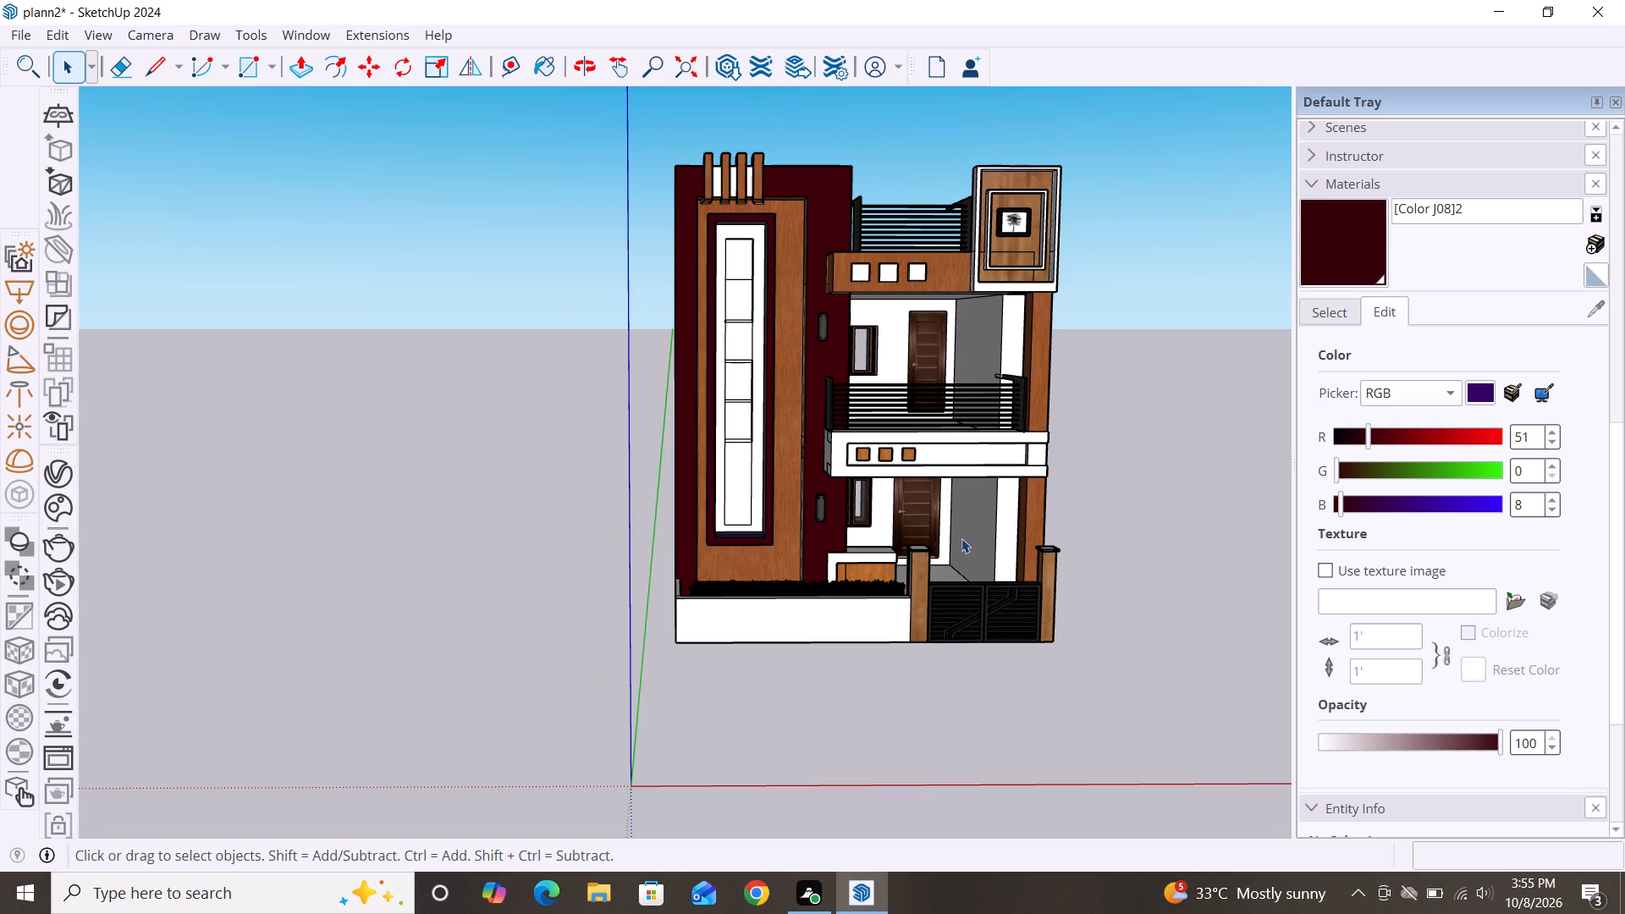
pyautogui.scroll(2, 961, 501)
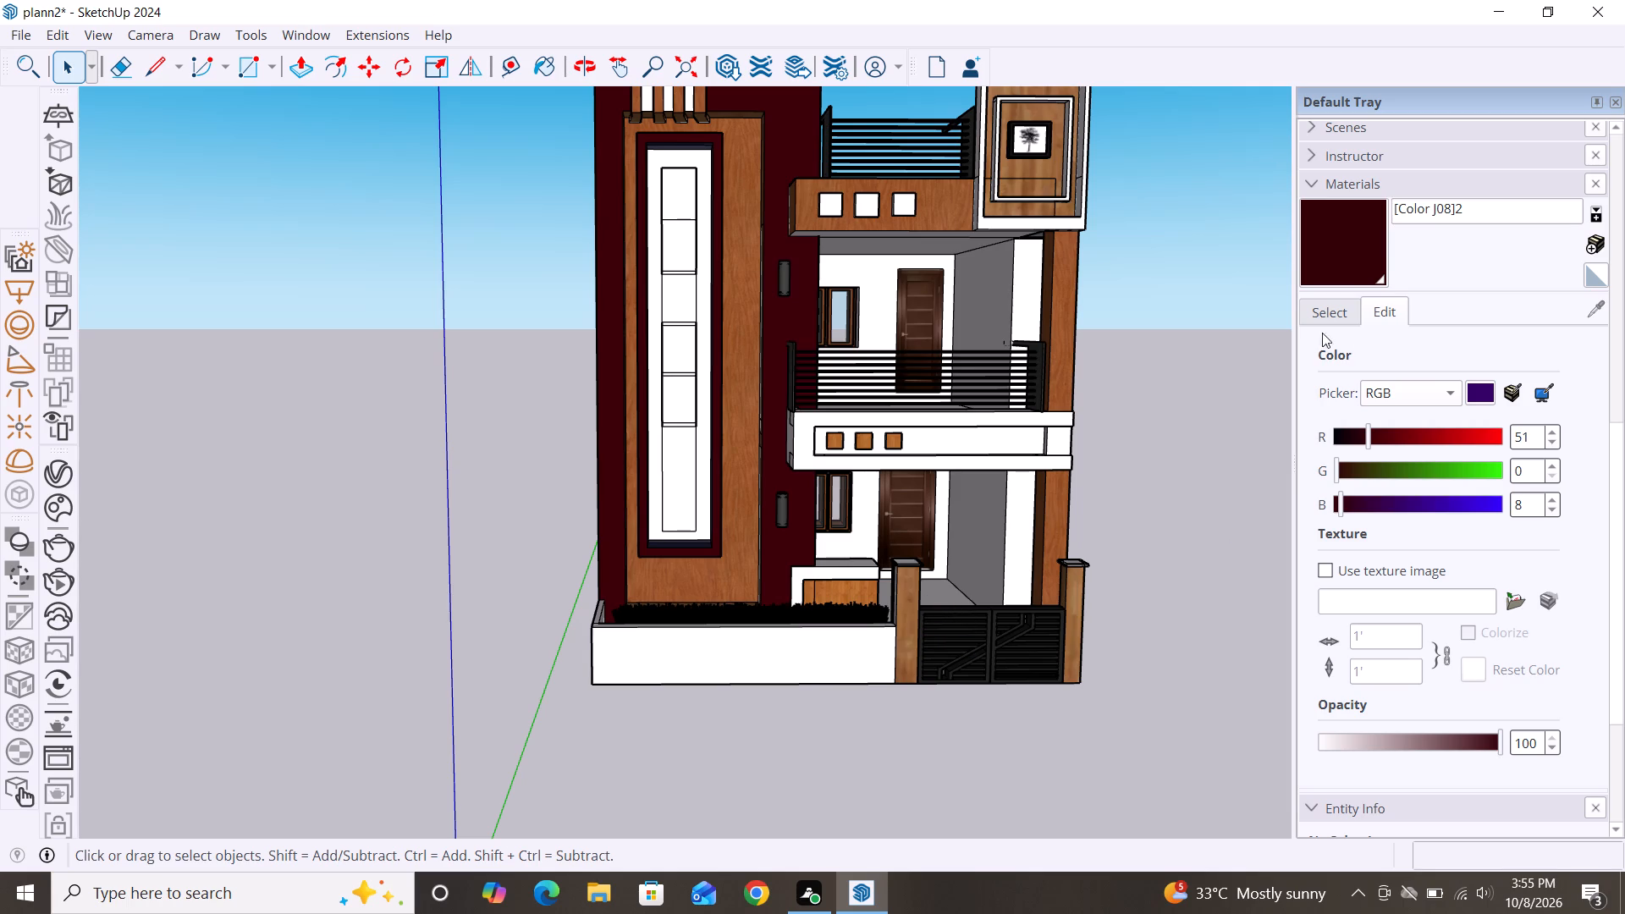
# Paint the front faces of both gate posts with Wood Floor Parquet from the Wood collection.
pyautogui.click(1352, 317)
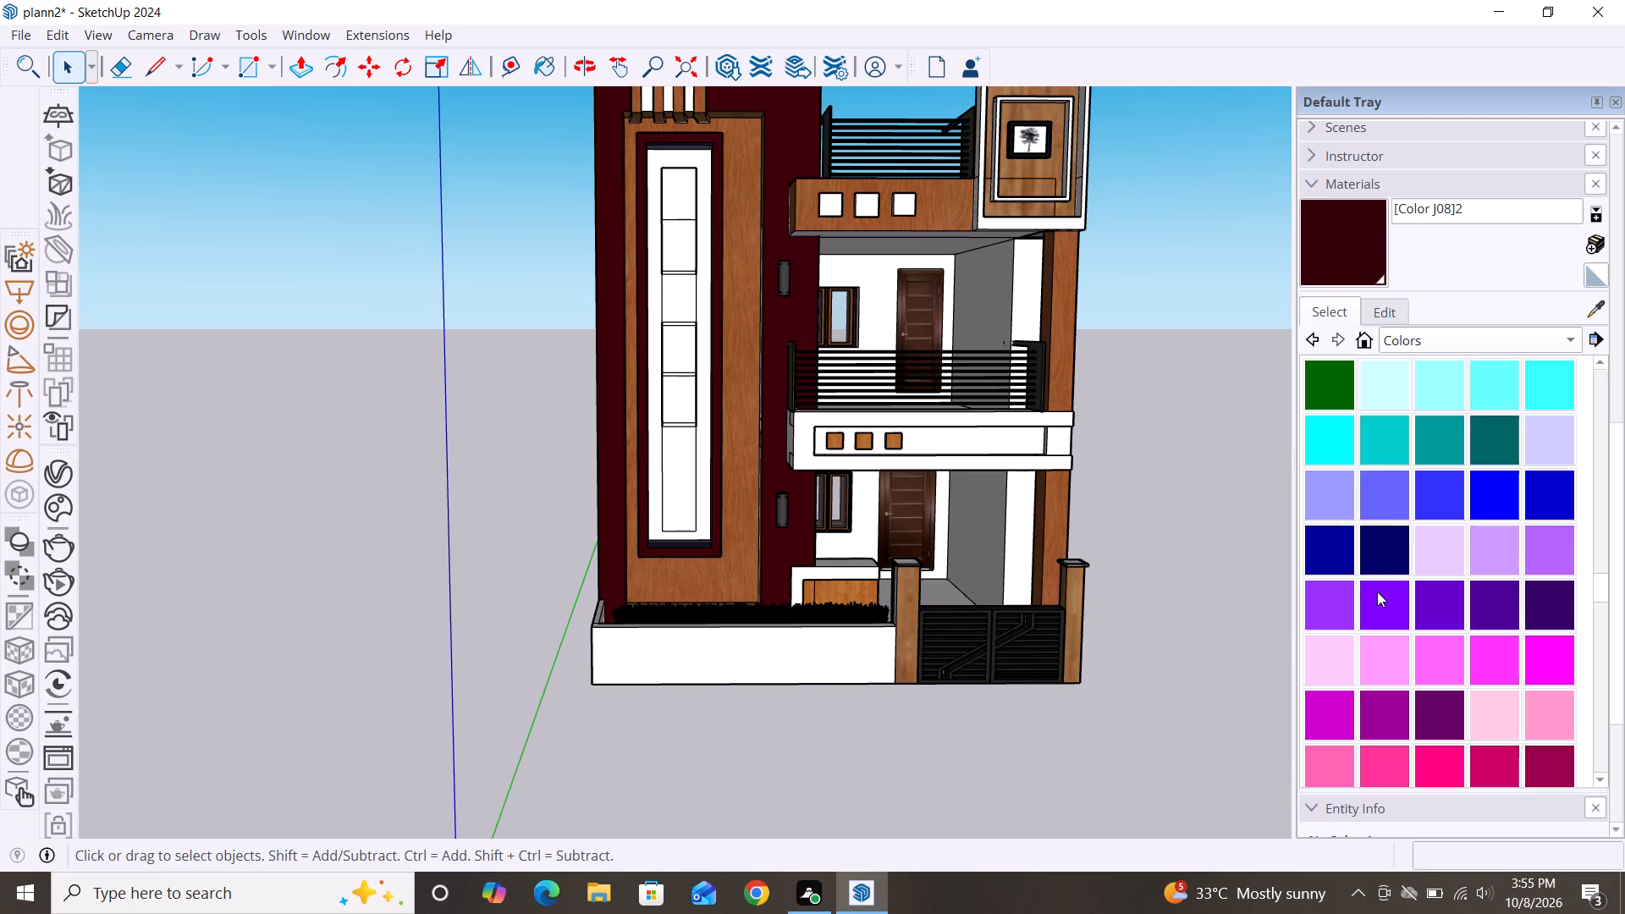
pyautogui.scroll(-7, 1377, 592)
pyautogui.scroll(-1, 1433, 548)
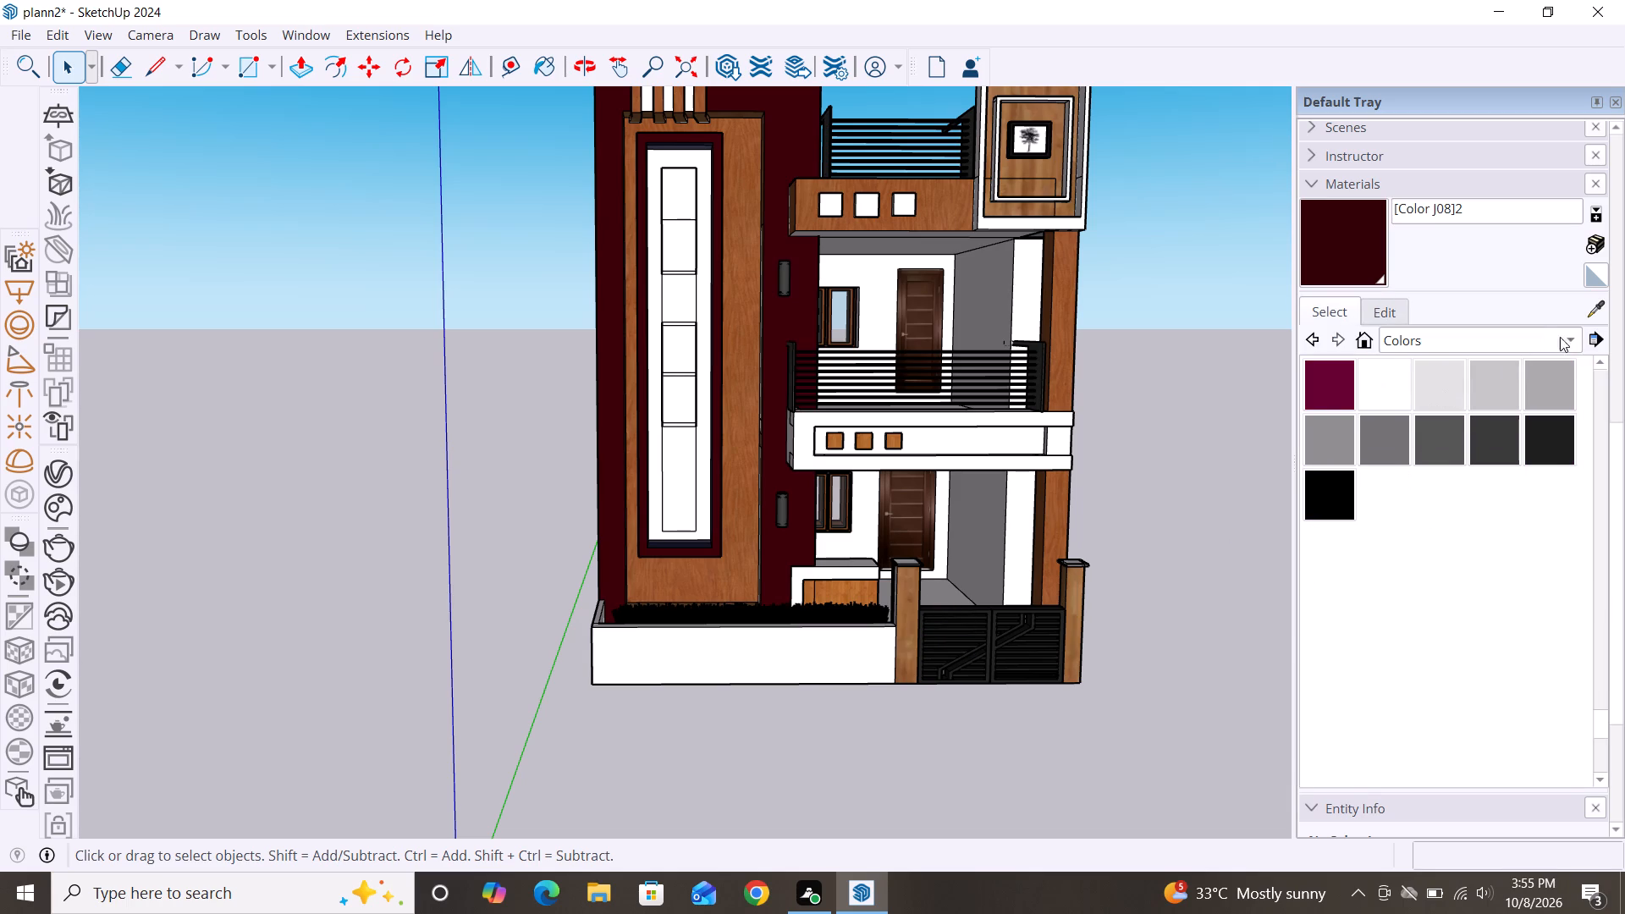
pyautogui.click(1576, 341)
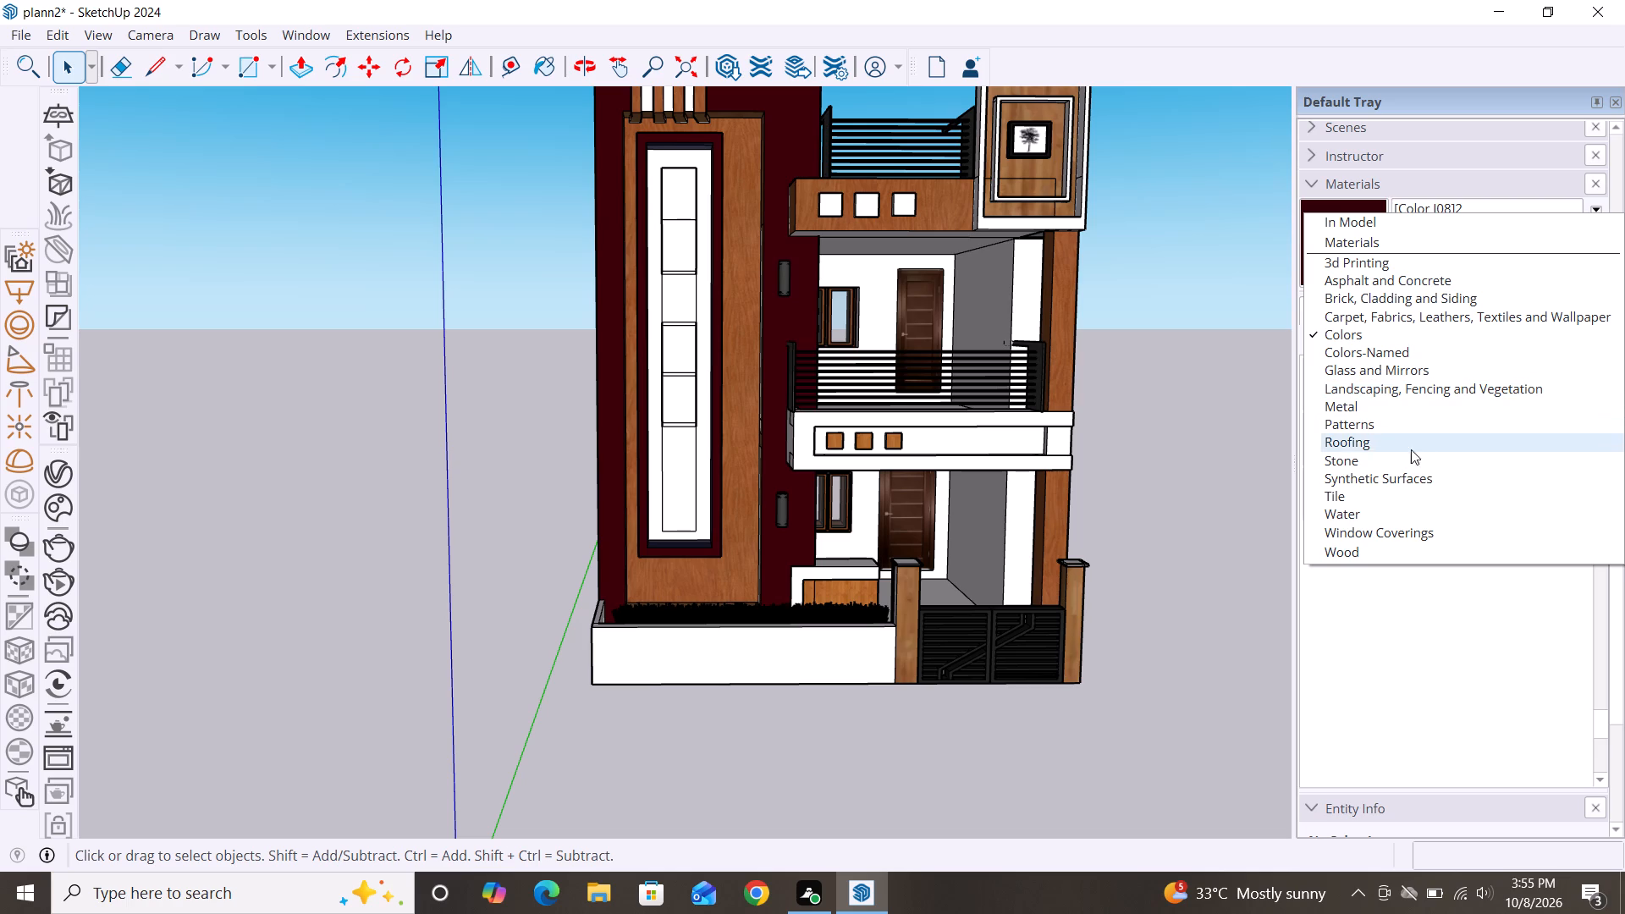
pyautogui.click(1367, 549)
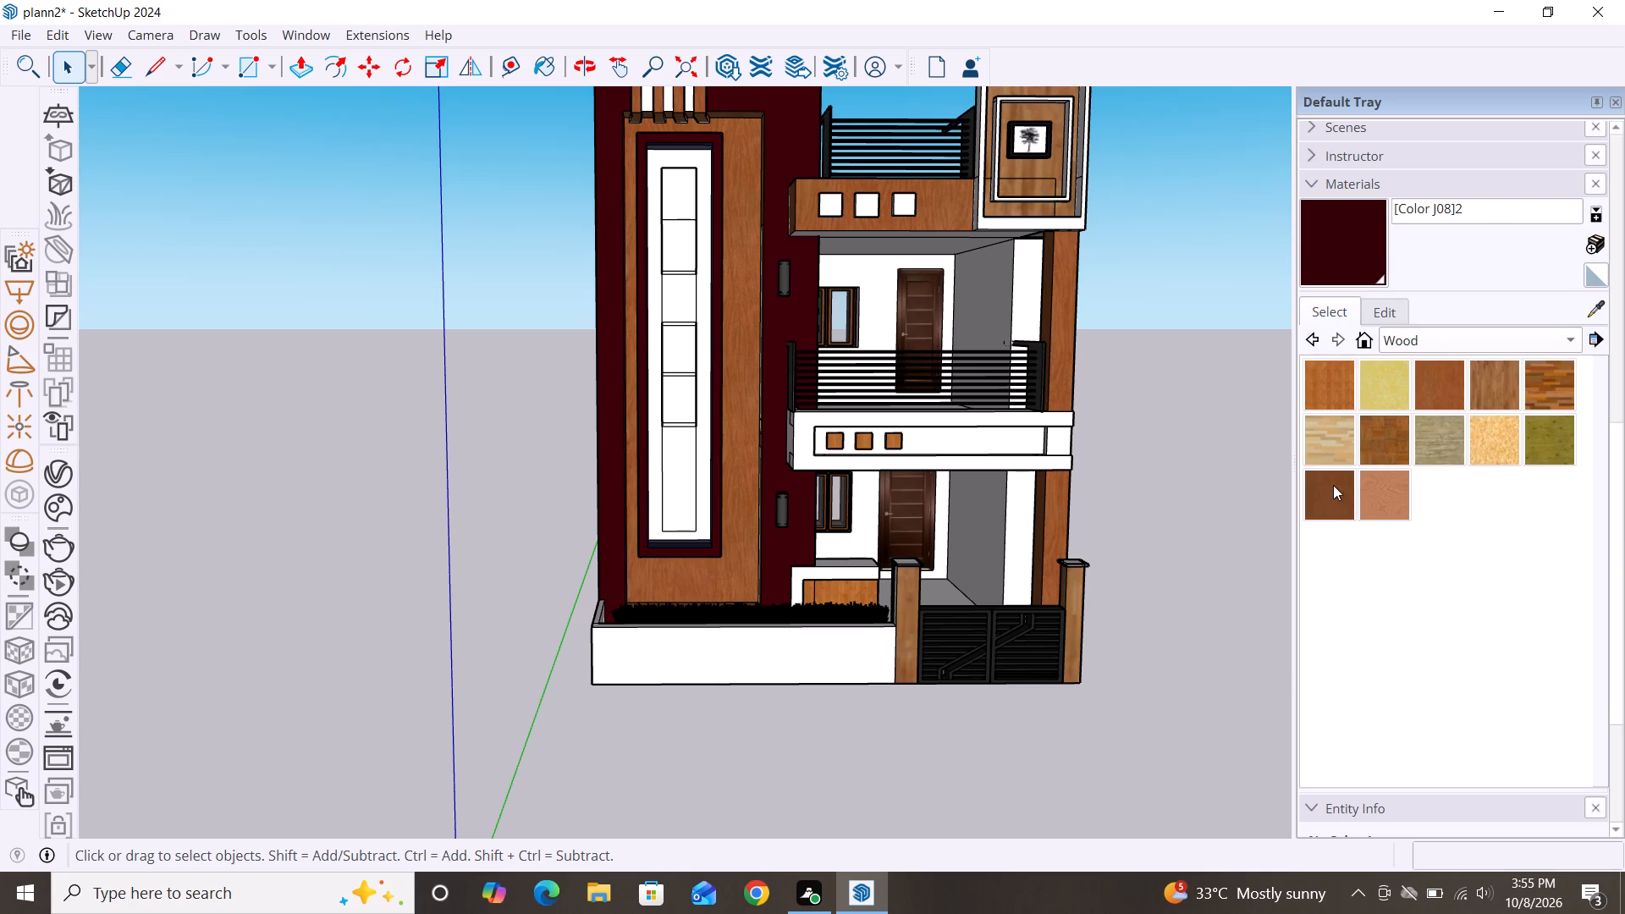
pyautogui.click(1369, 452)
pyautogui.click(1065, 607)
pyautogui.click(1078, 608)
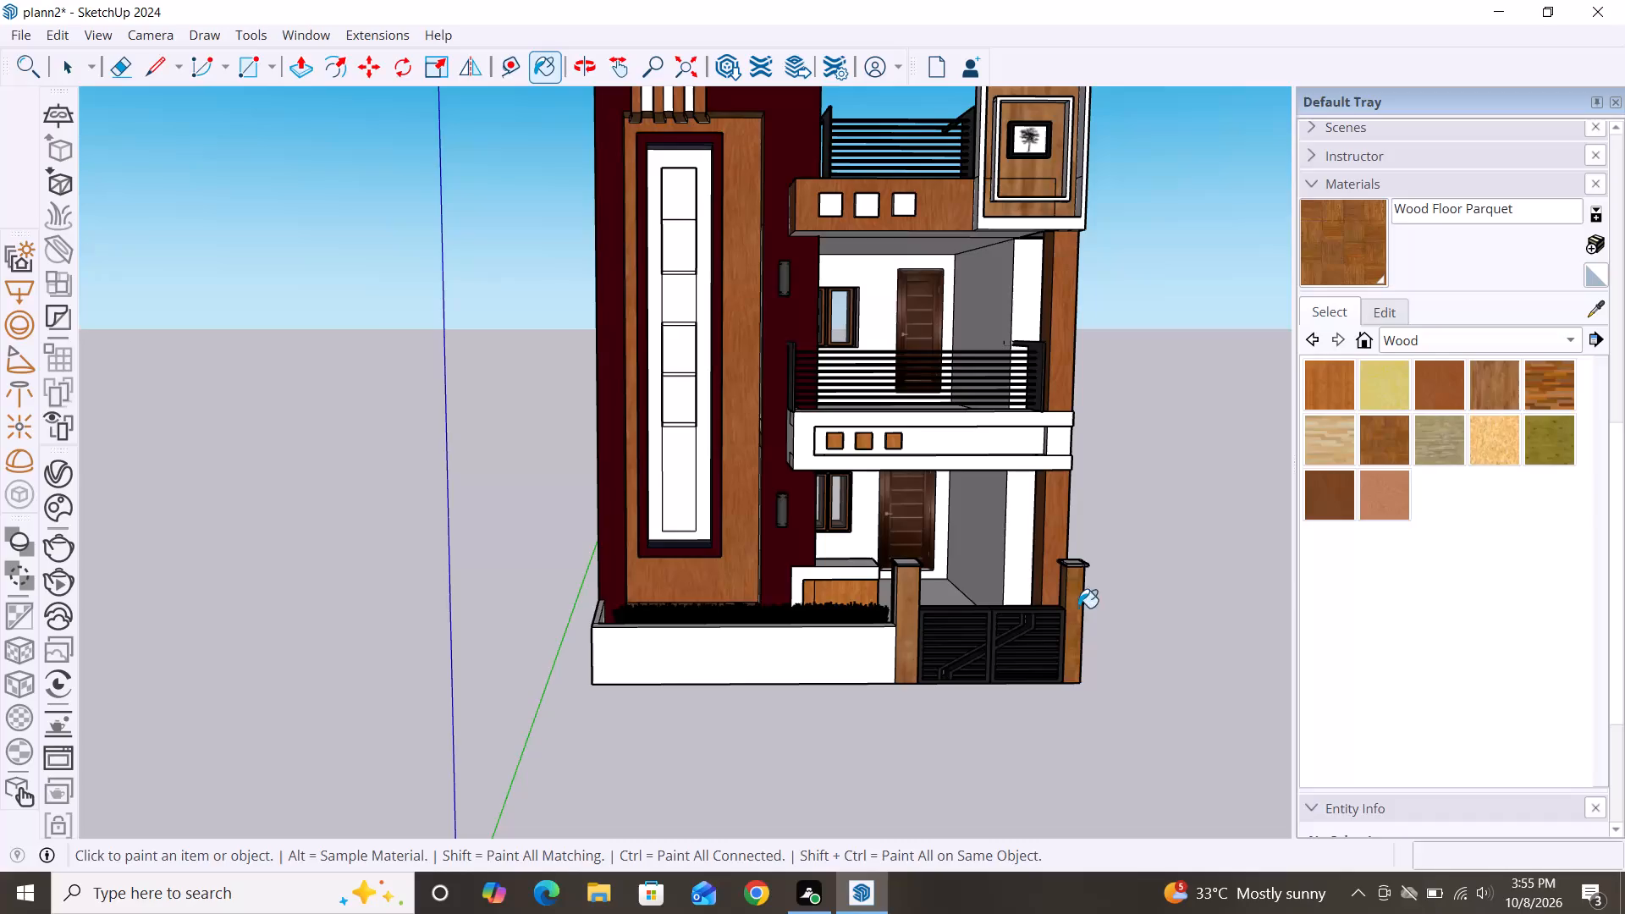
pyautogui.scroll(4, 907, 600)
pyautogui.click(908, 594)
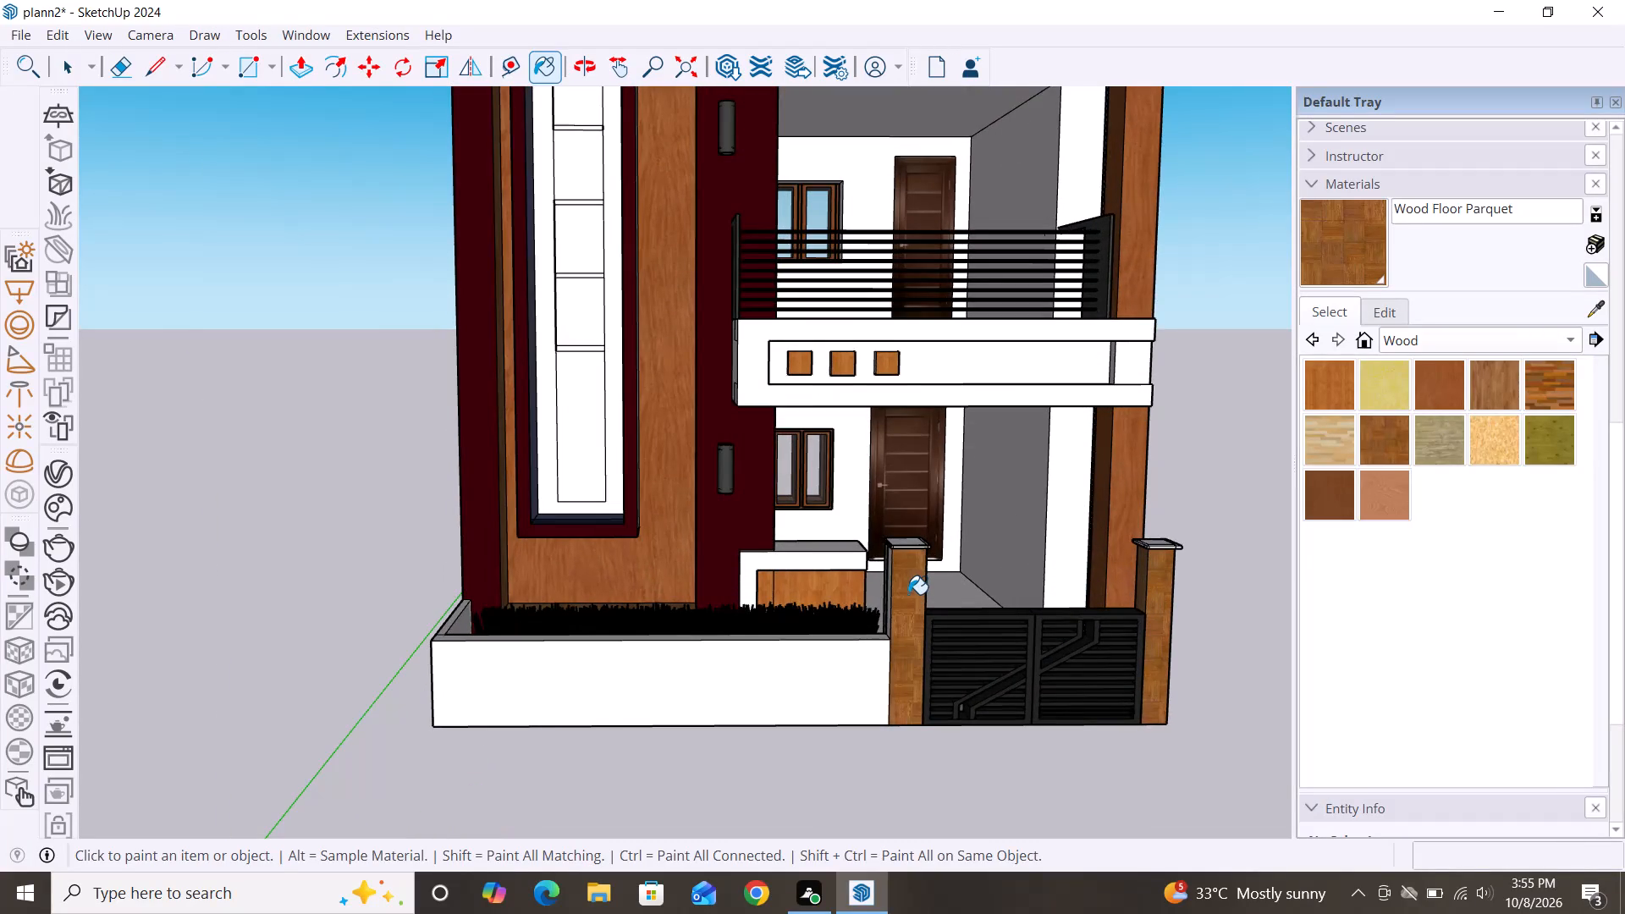
pyautogui.scroll(-5, 966, 668)
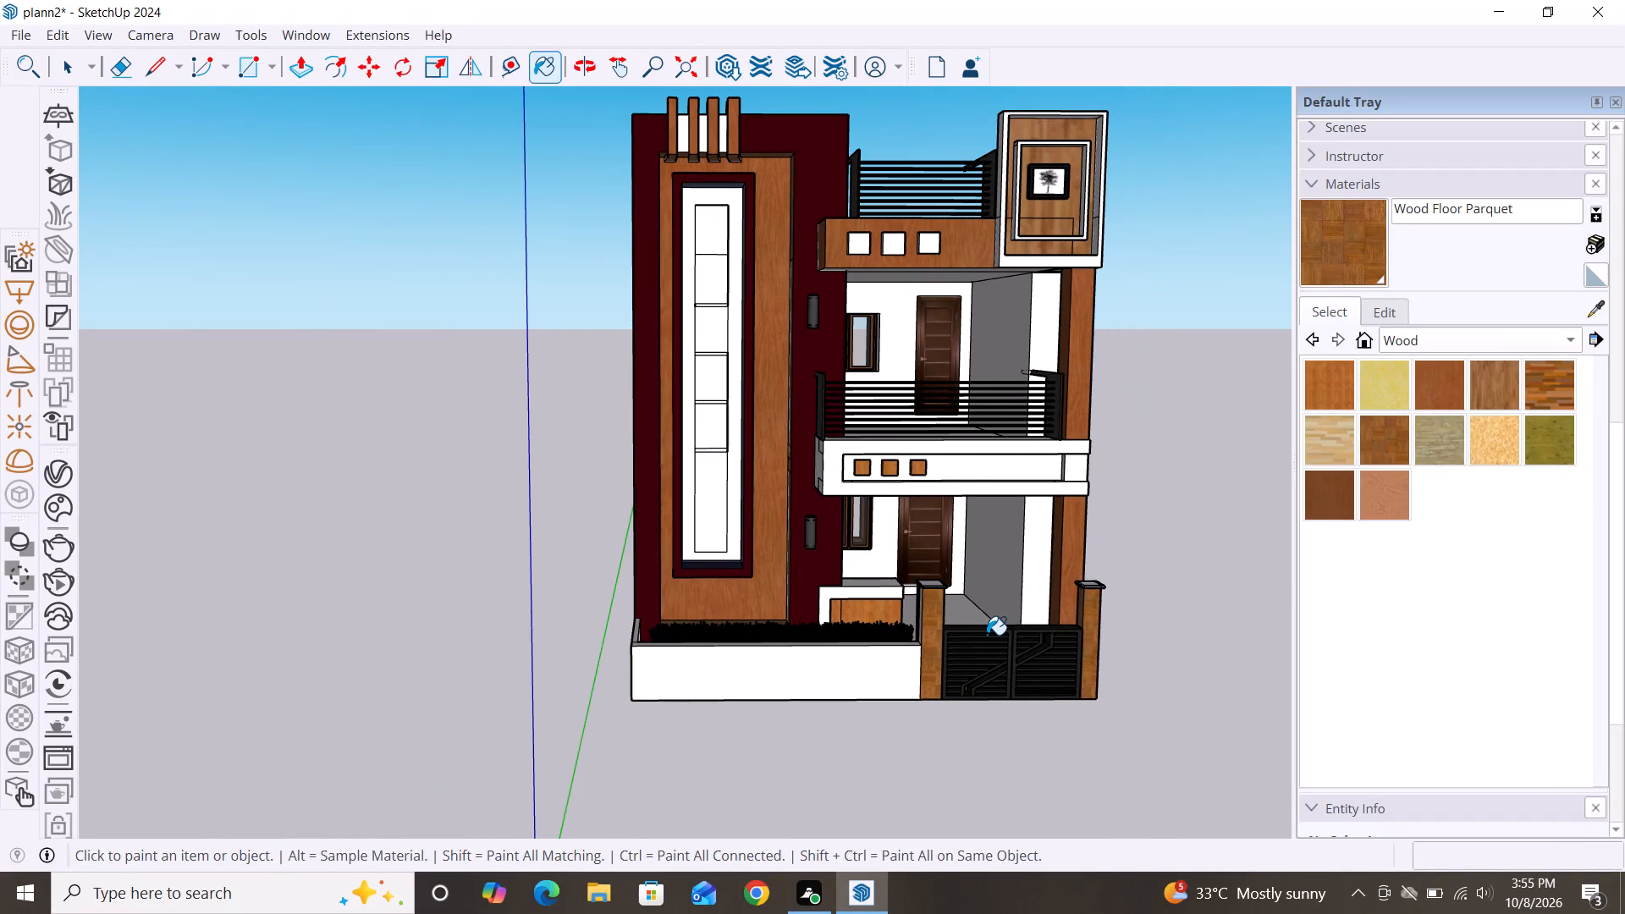
pyautogui.moveTo(1066, 579); pyautogui.dragTo(1124, 564)
pyautogui.press('space')
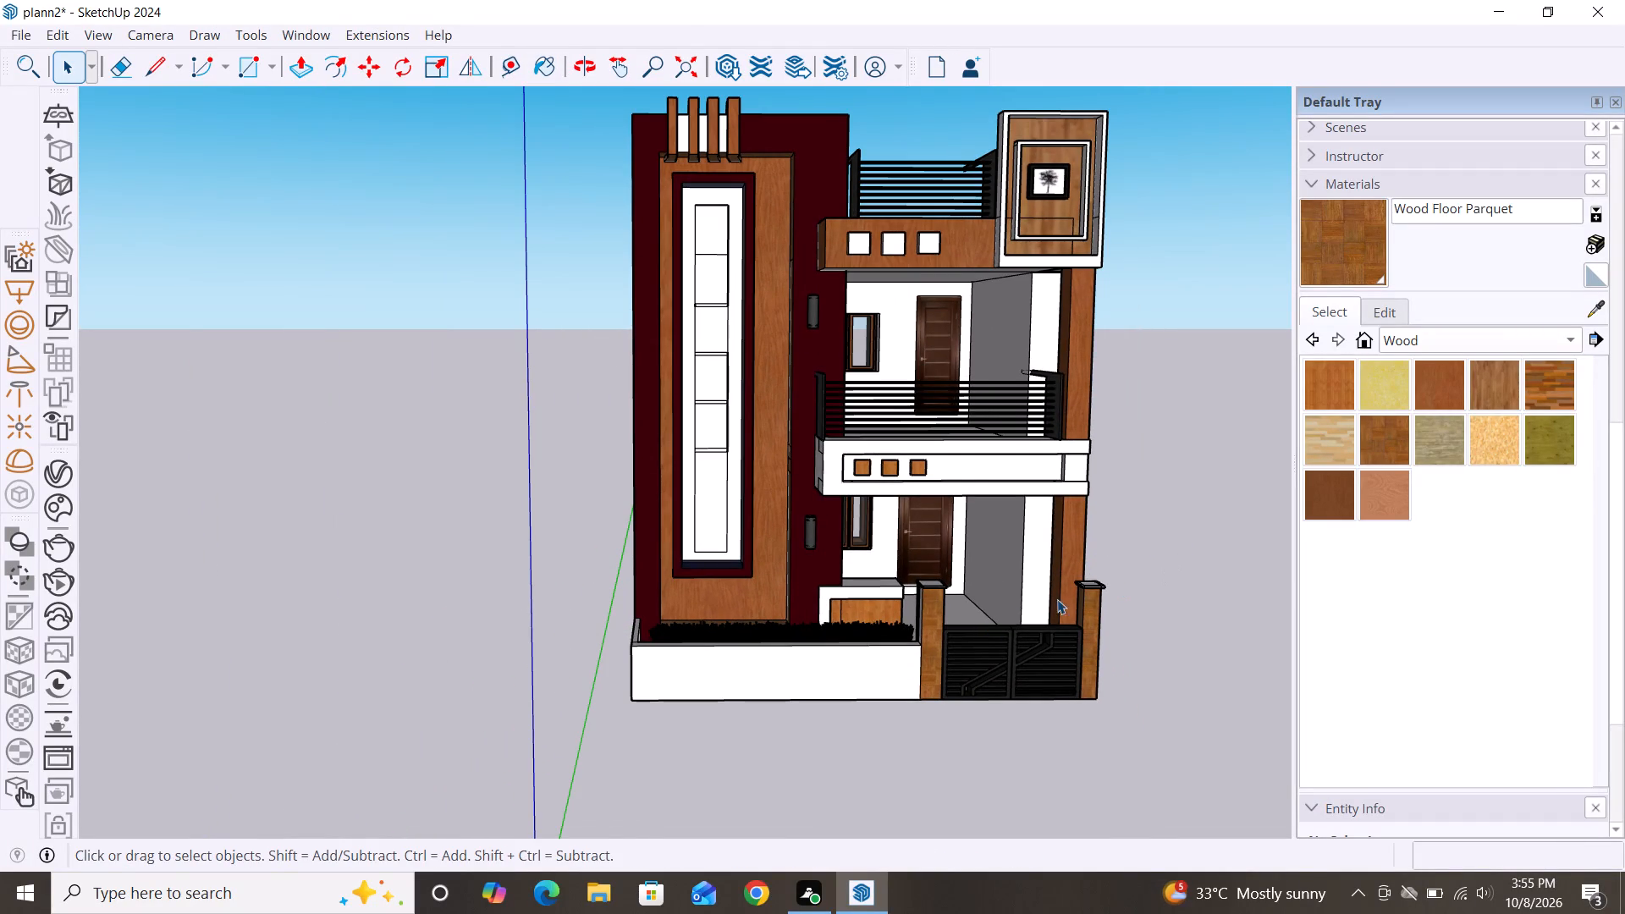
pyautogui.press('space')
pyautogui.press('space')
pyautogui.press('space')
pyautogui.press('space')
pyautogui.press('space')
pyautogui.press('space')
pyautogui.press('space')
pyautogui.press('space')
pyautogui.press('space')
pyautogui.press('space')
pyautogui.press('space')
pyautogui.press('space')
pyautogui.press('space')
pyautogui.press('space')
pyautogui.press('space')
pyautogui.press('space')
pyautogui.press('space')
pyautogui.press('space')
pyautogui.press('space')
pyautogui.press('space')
# Paint the white side faces of the gate post beside the planter wall with Wood Floor Parquet.
pyautogui.moveTo(911, 625); pyautogui.dragTo(1152, 736, button='middle')
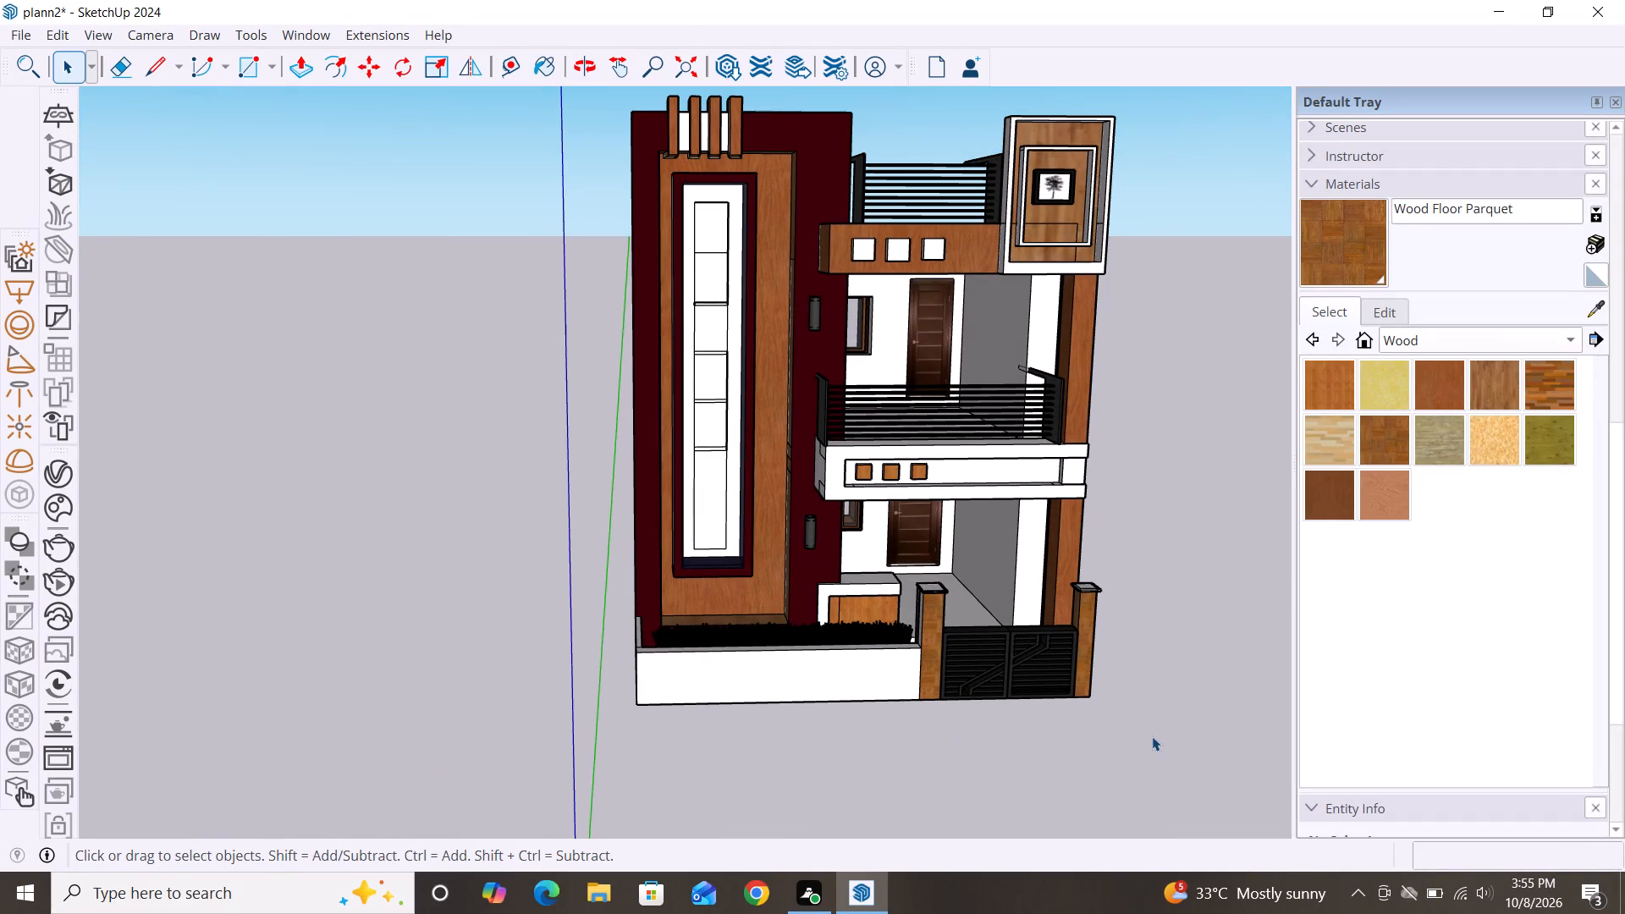
pyautogui.keyDown('alt'); pyautogui.moveTo(985, 724); pyautogui.dragTo(1202, 673, button='middle'); pyautogui.keyUp('alt')
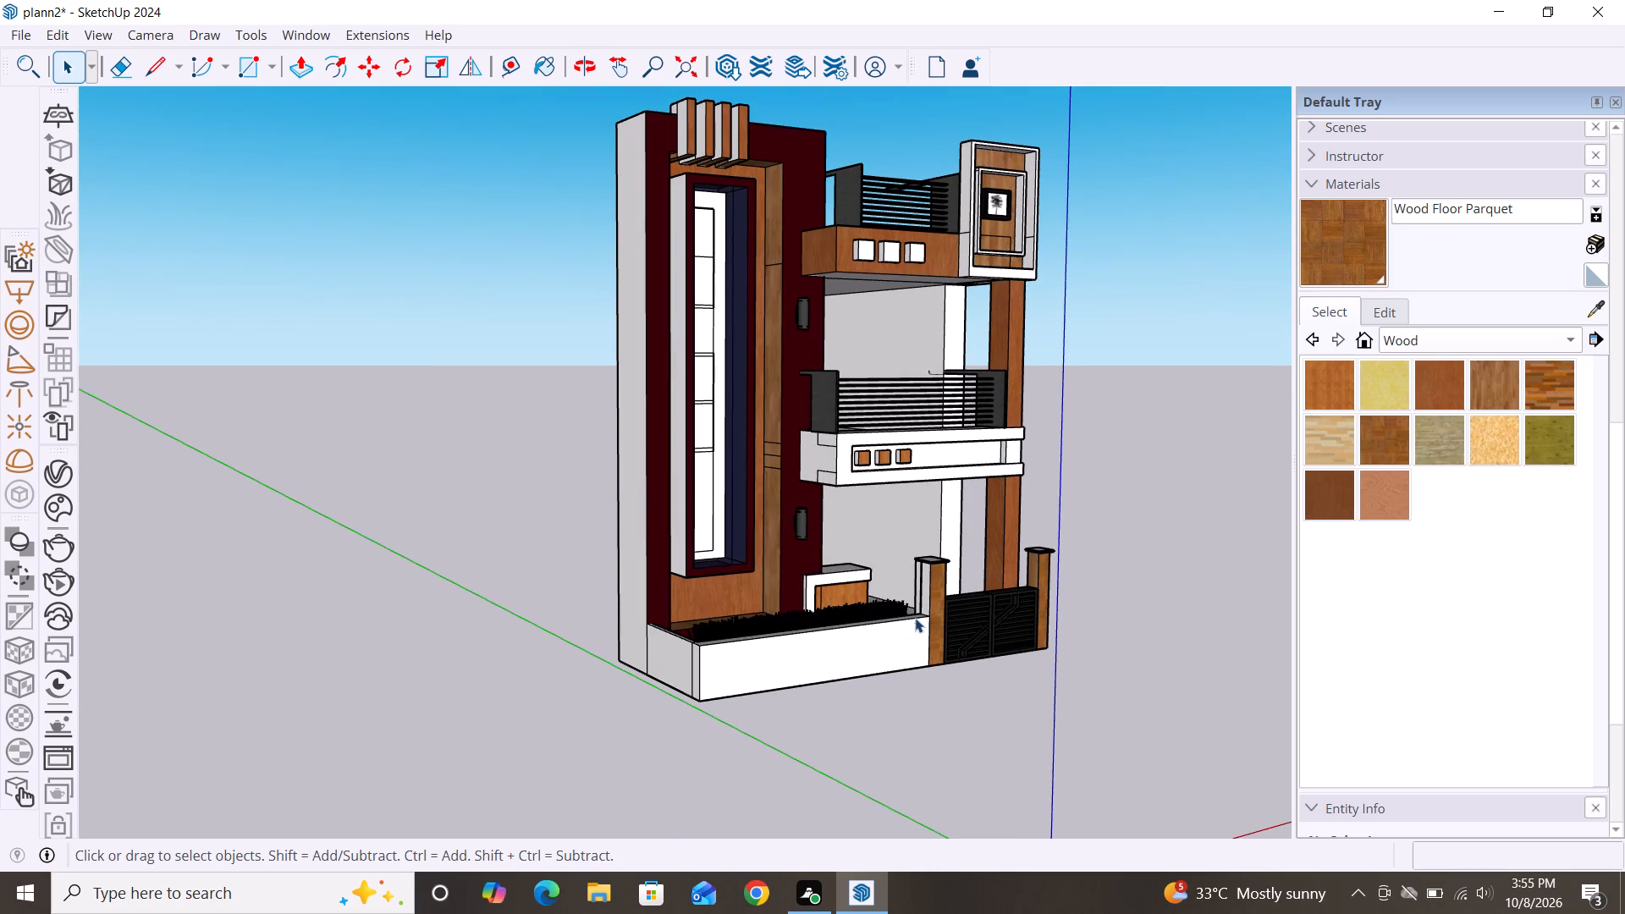
pyautogui.keyDown('alt'); pyautogui.moveTo(954, 674); pyautogui.dragTo(1081, 659, button='middle'); pyautogui.keyUp('alt')
pyautogui.scroll(14, 916, 564)
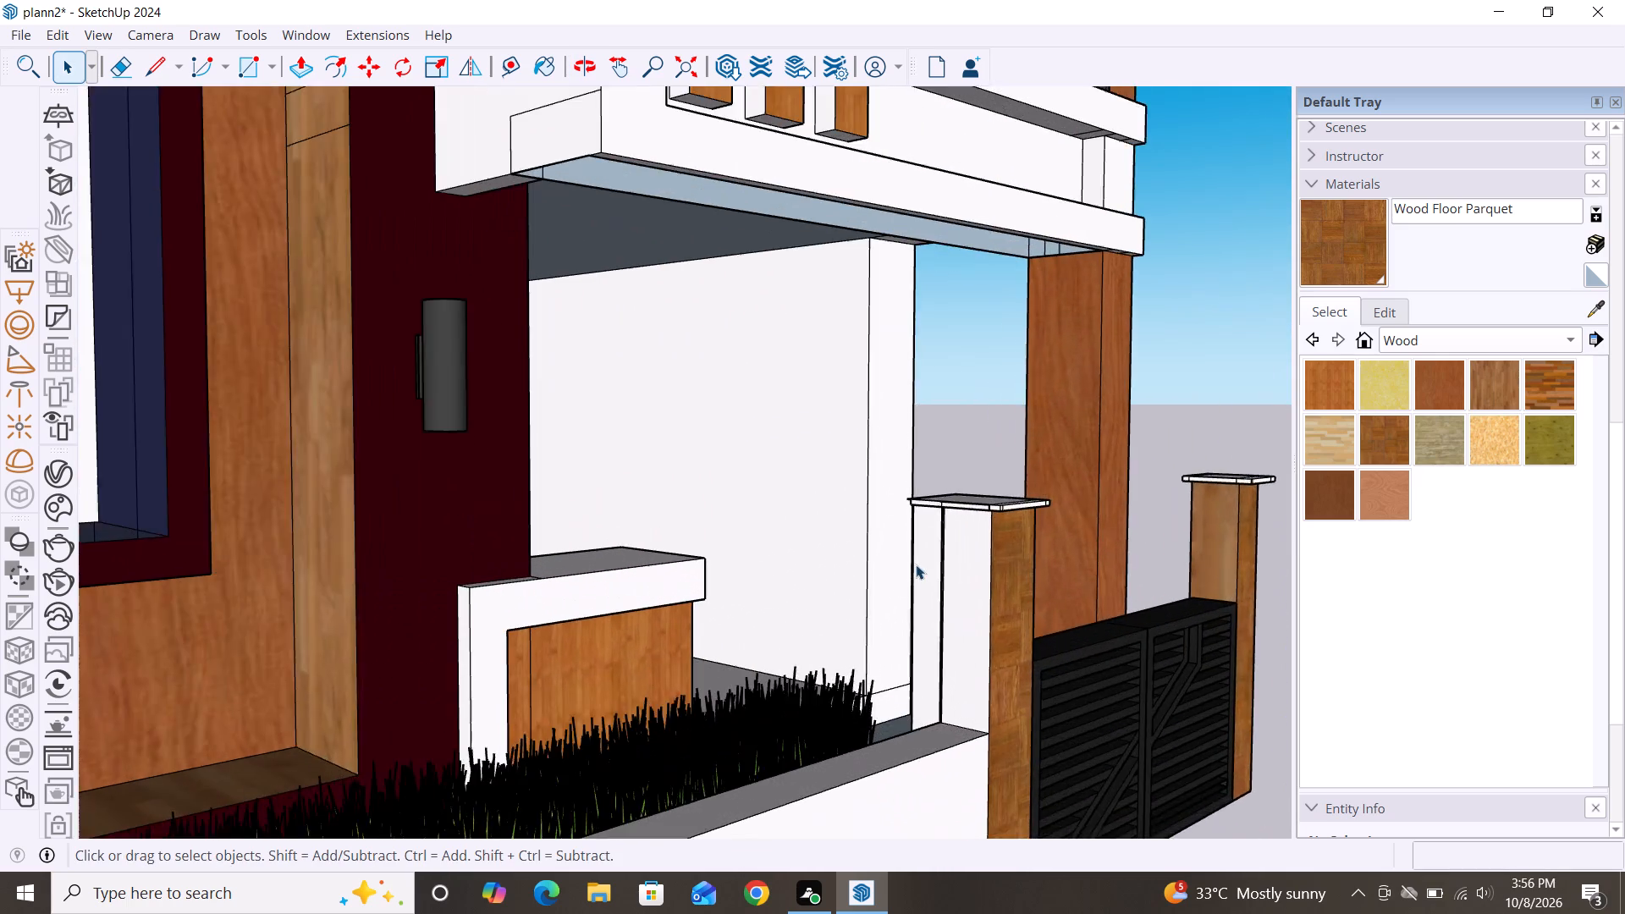
pyautogui.scroll(4, 916, 564)
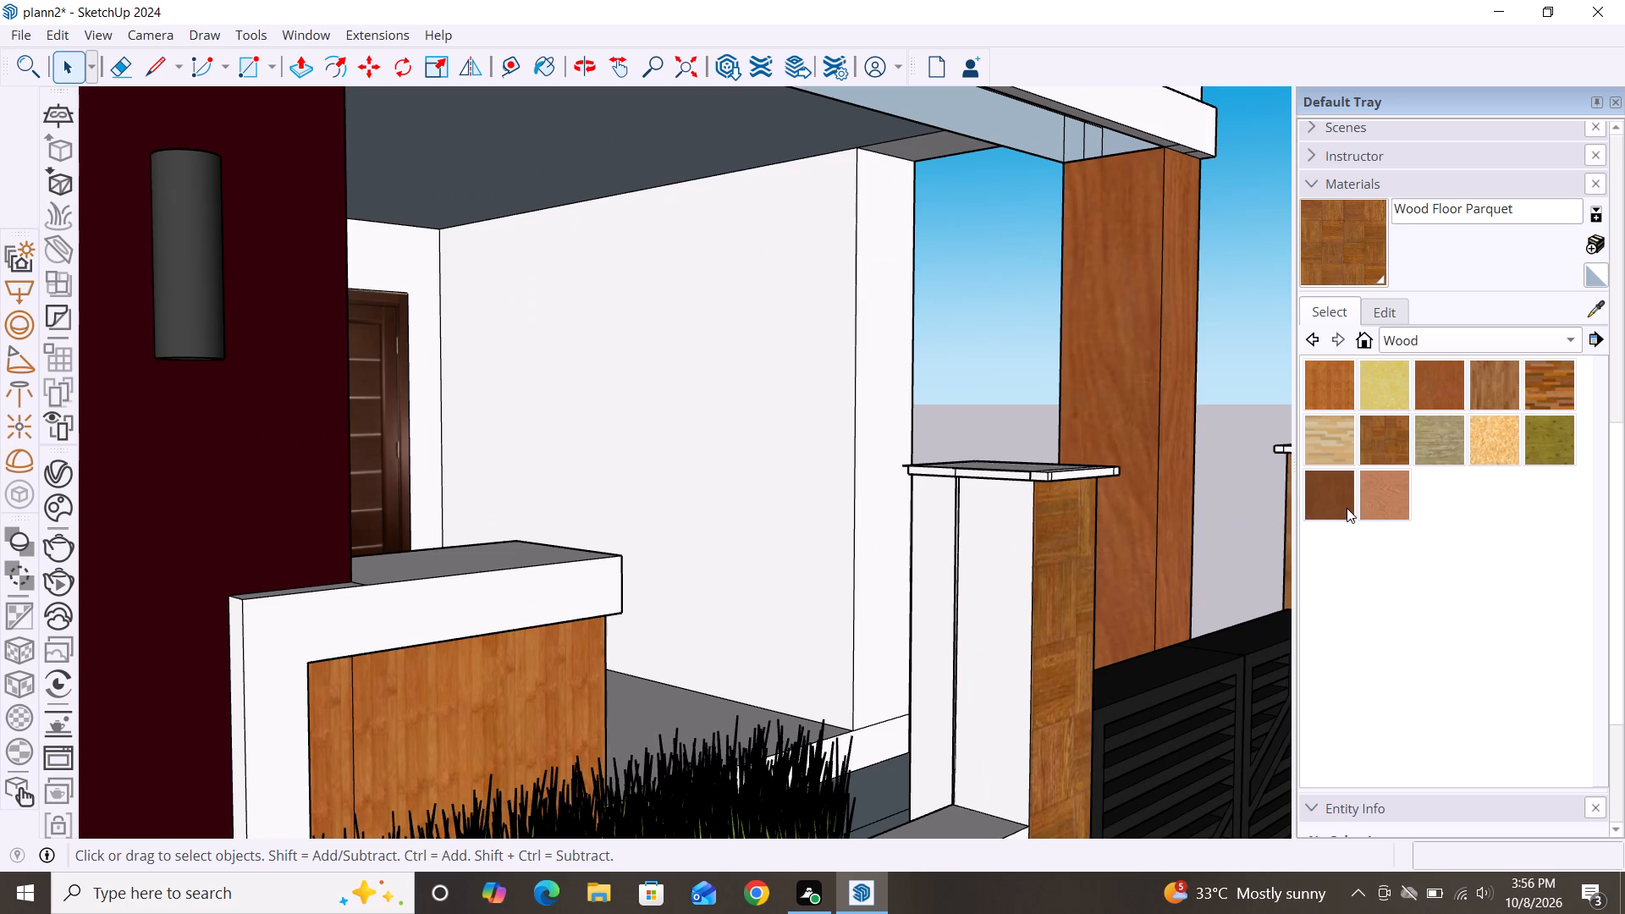
pyautogui.click(1400, 442)
pyautogui.click(1001, 633)
pyautogui.click(930, 587)
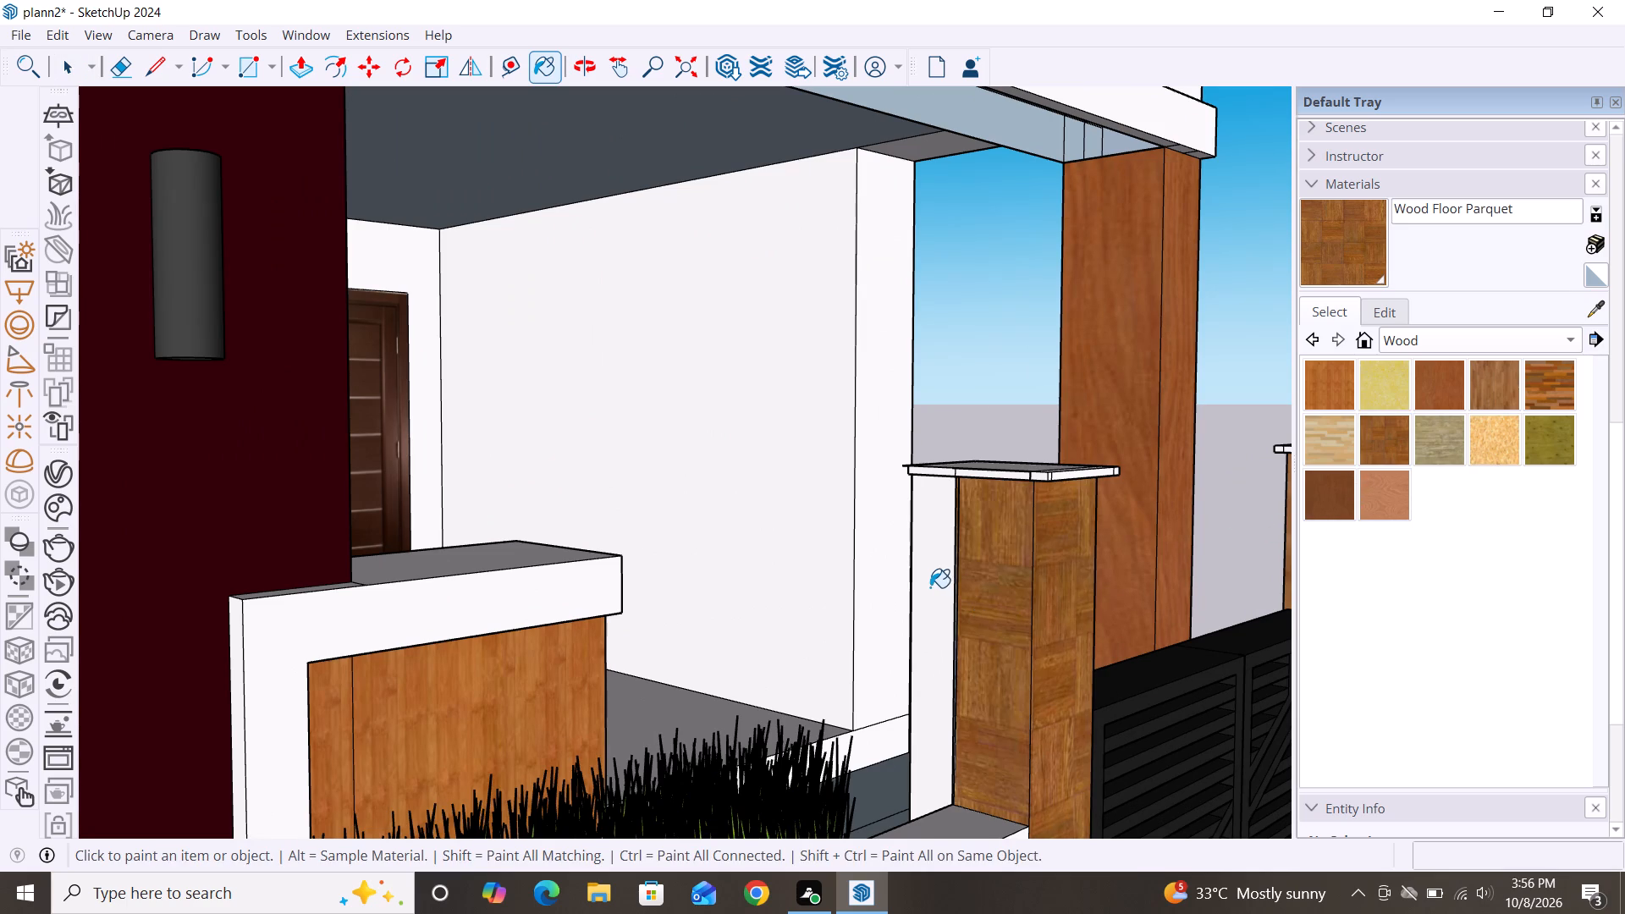
pyautogui.scroll(-5, 1013, 463)
pyautogui.scroll(-6, 986, 382)
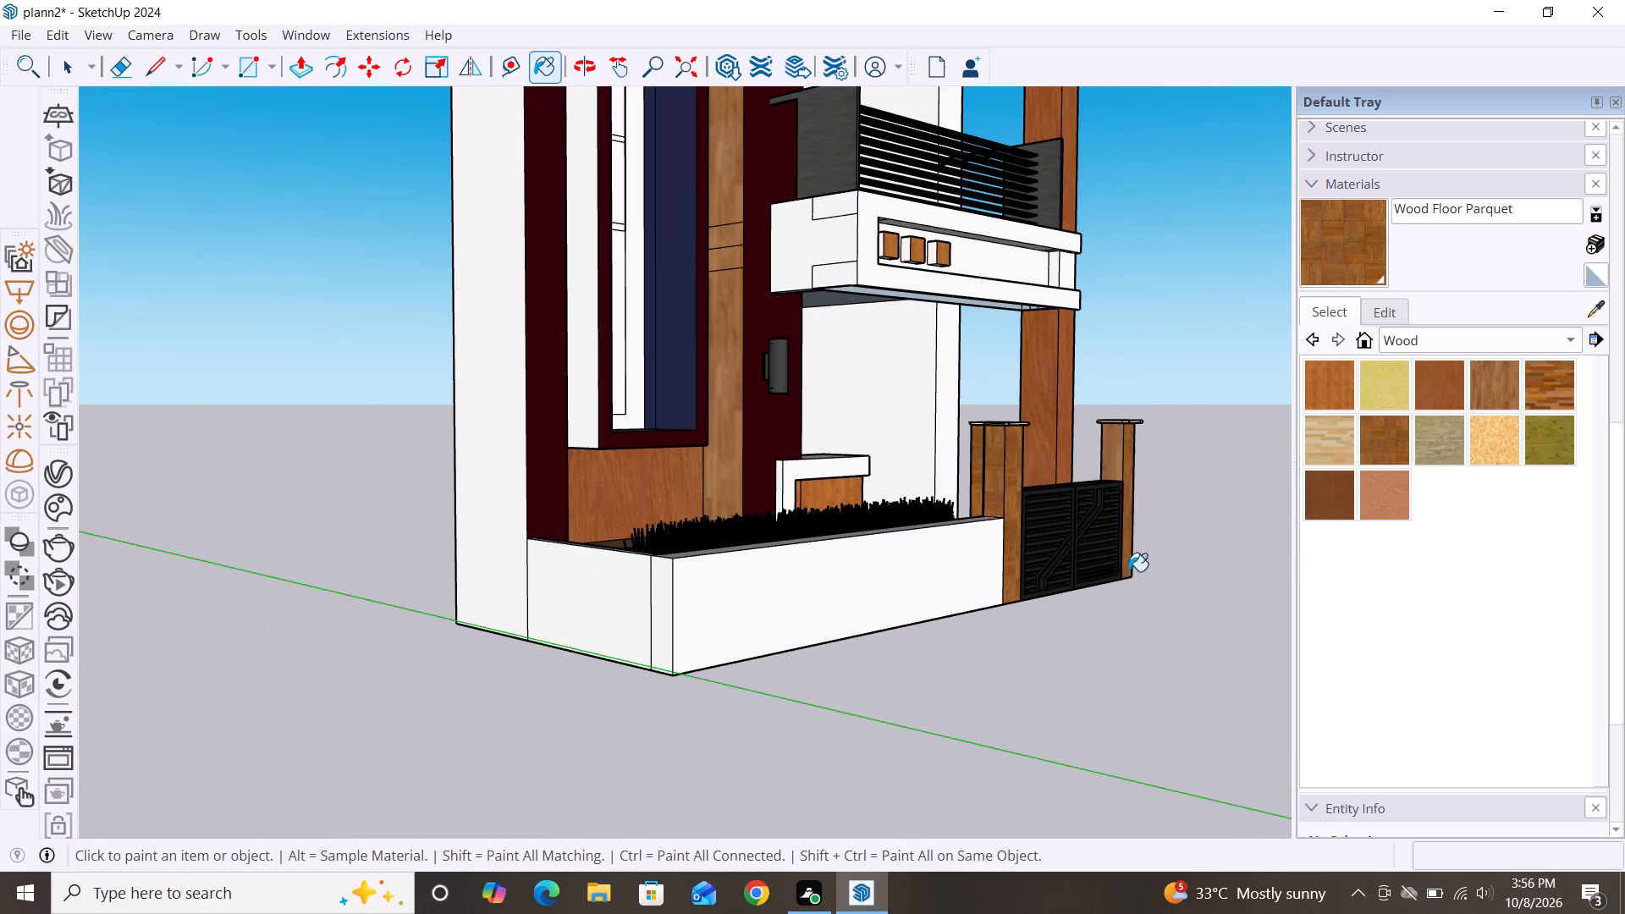
# Paint the outer side face of the gate post at the house corner with Wood Floor Parquet.
pyautogui.press('space')
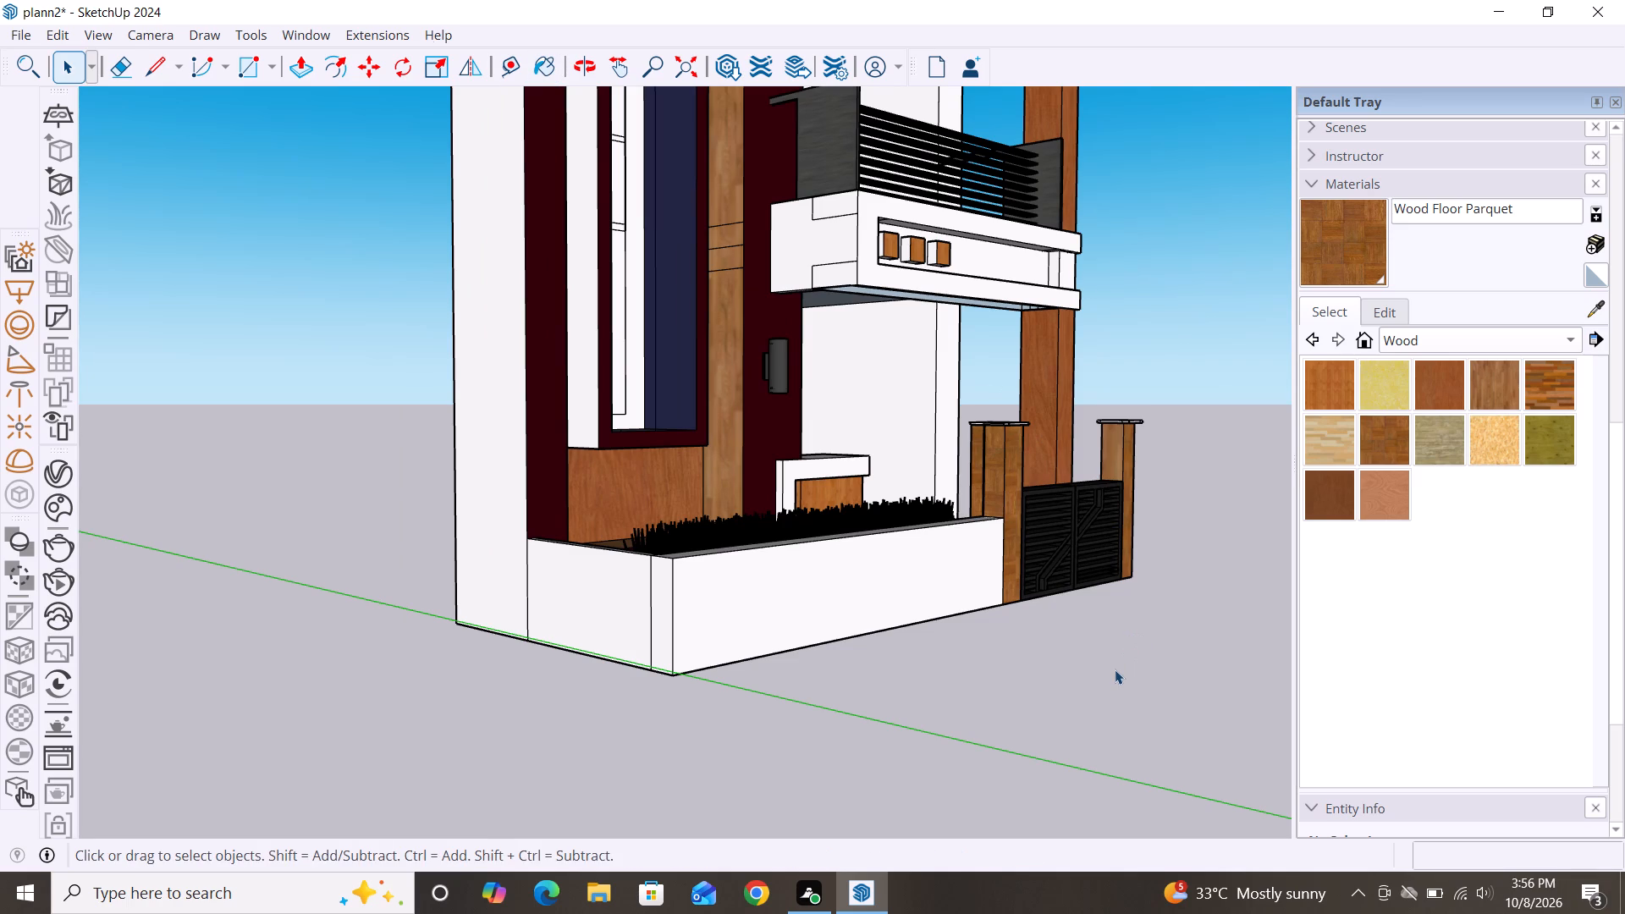
pyautogui.keyDown('alt'); pyautogui.moveTo(1115, 669); pyautogui.dragTo(532, 654, button='middle'); pyautogui.keyUp('alt')
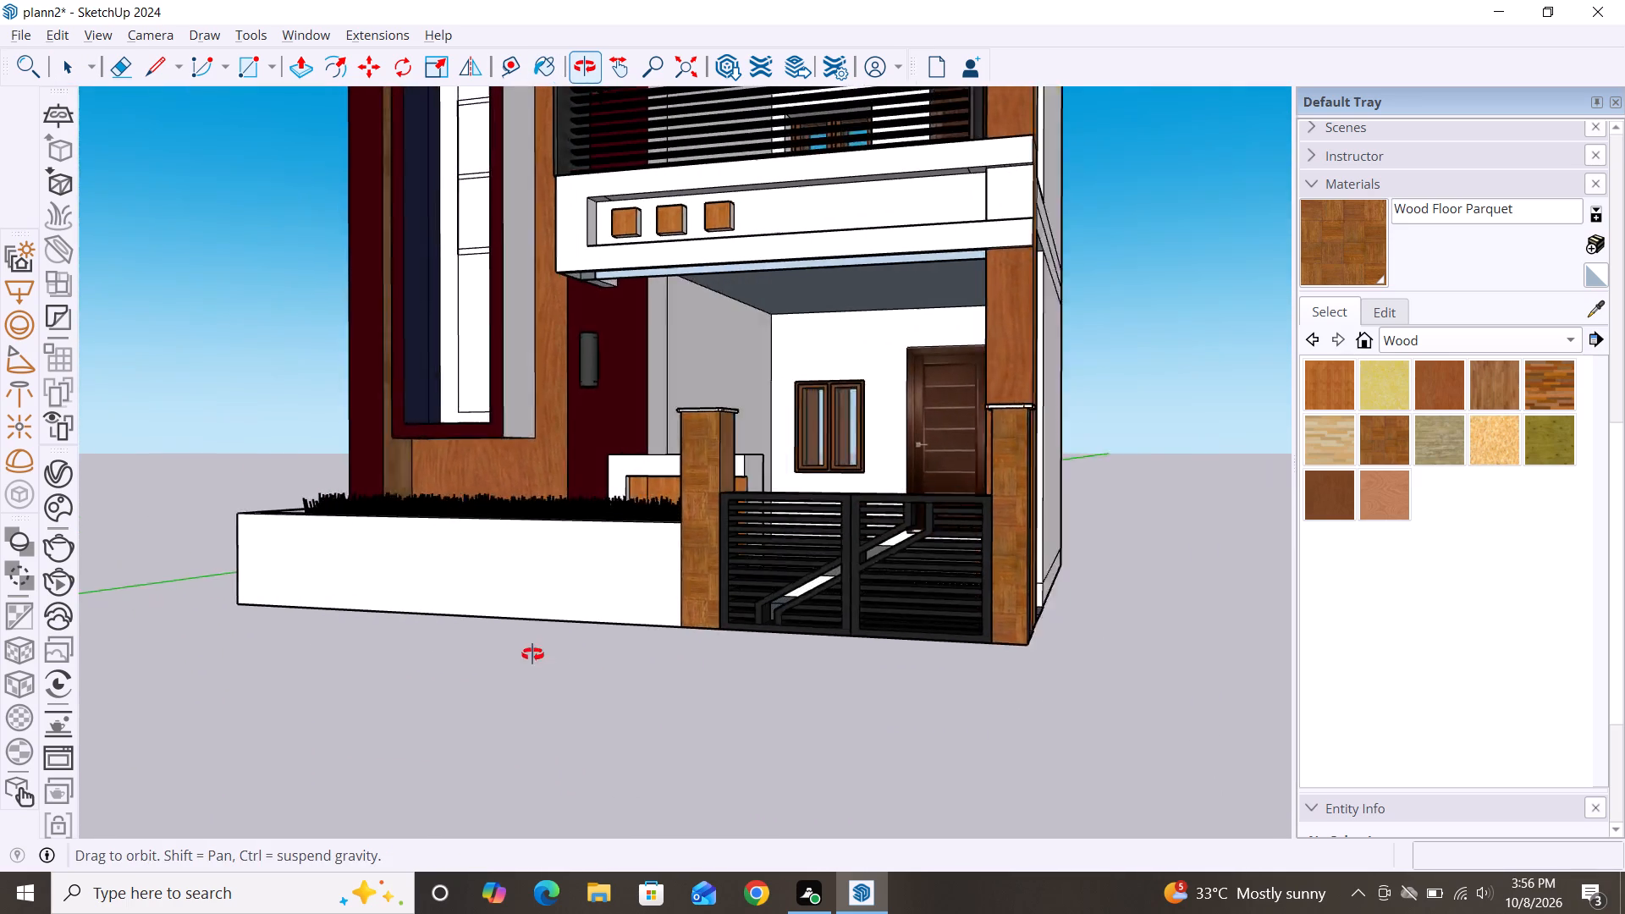
pyautogui.keyDown('alt'); pyautogui.moveTo(532, 654); pyautogui.dragTo(455, 668, button='middle'); pyautogui.keyUp('alt')
pyautogui.click(1385, 440)
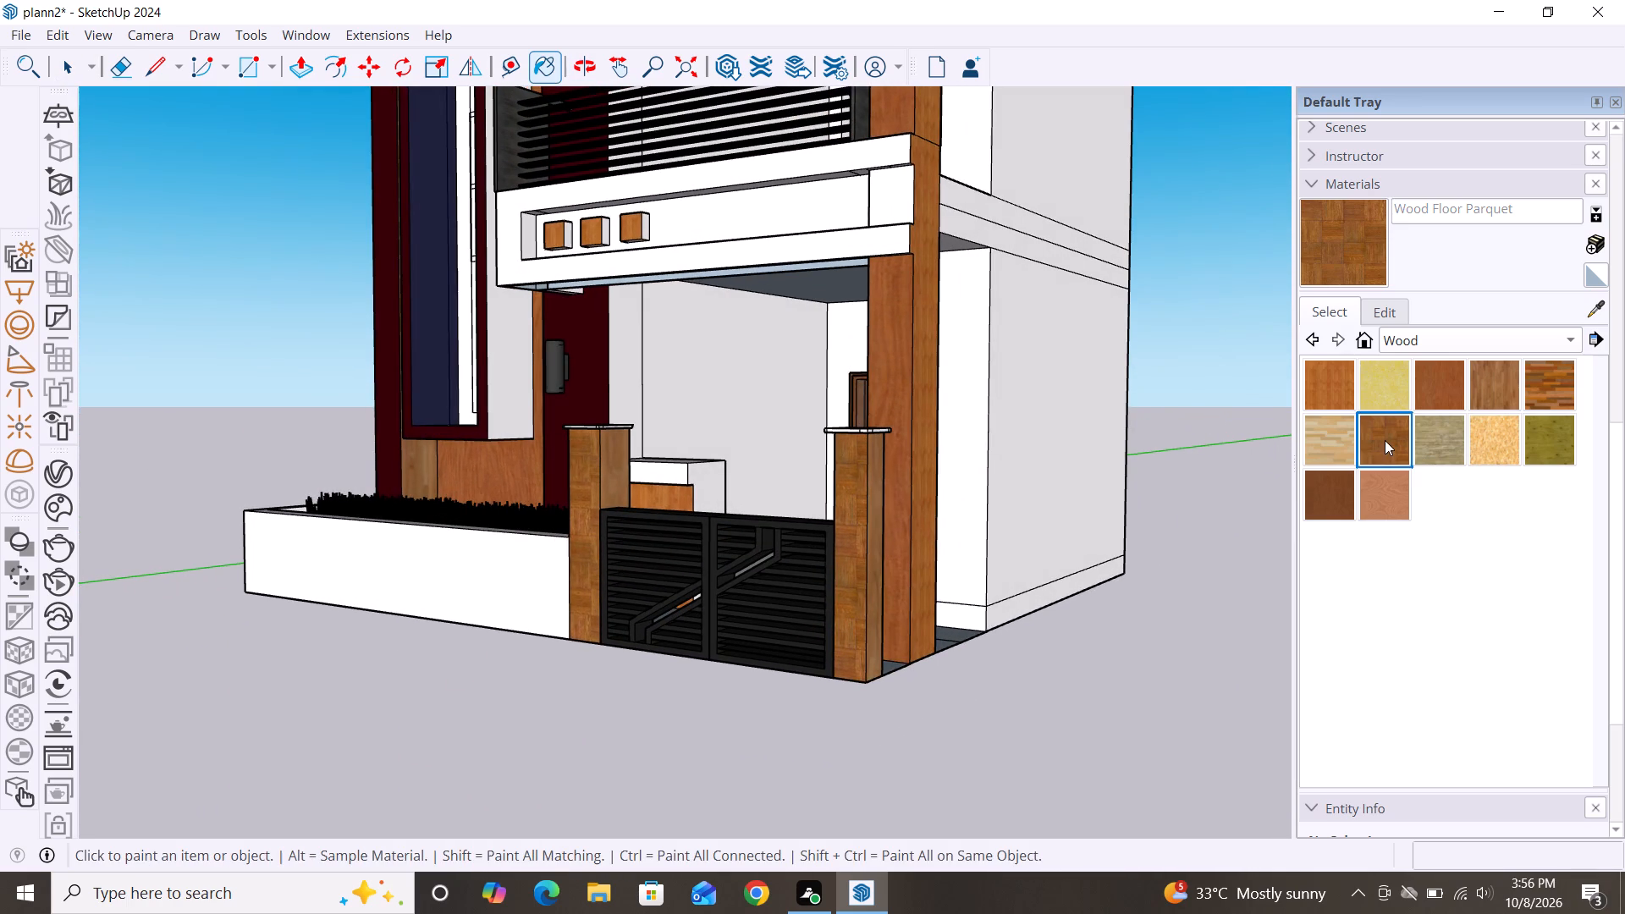
pyautogui.click(879, 526)
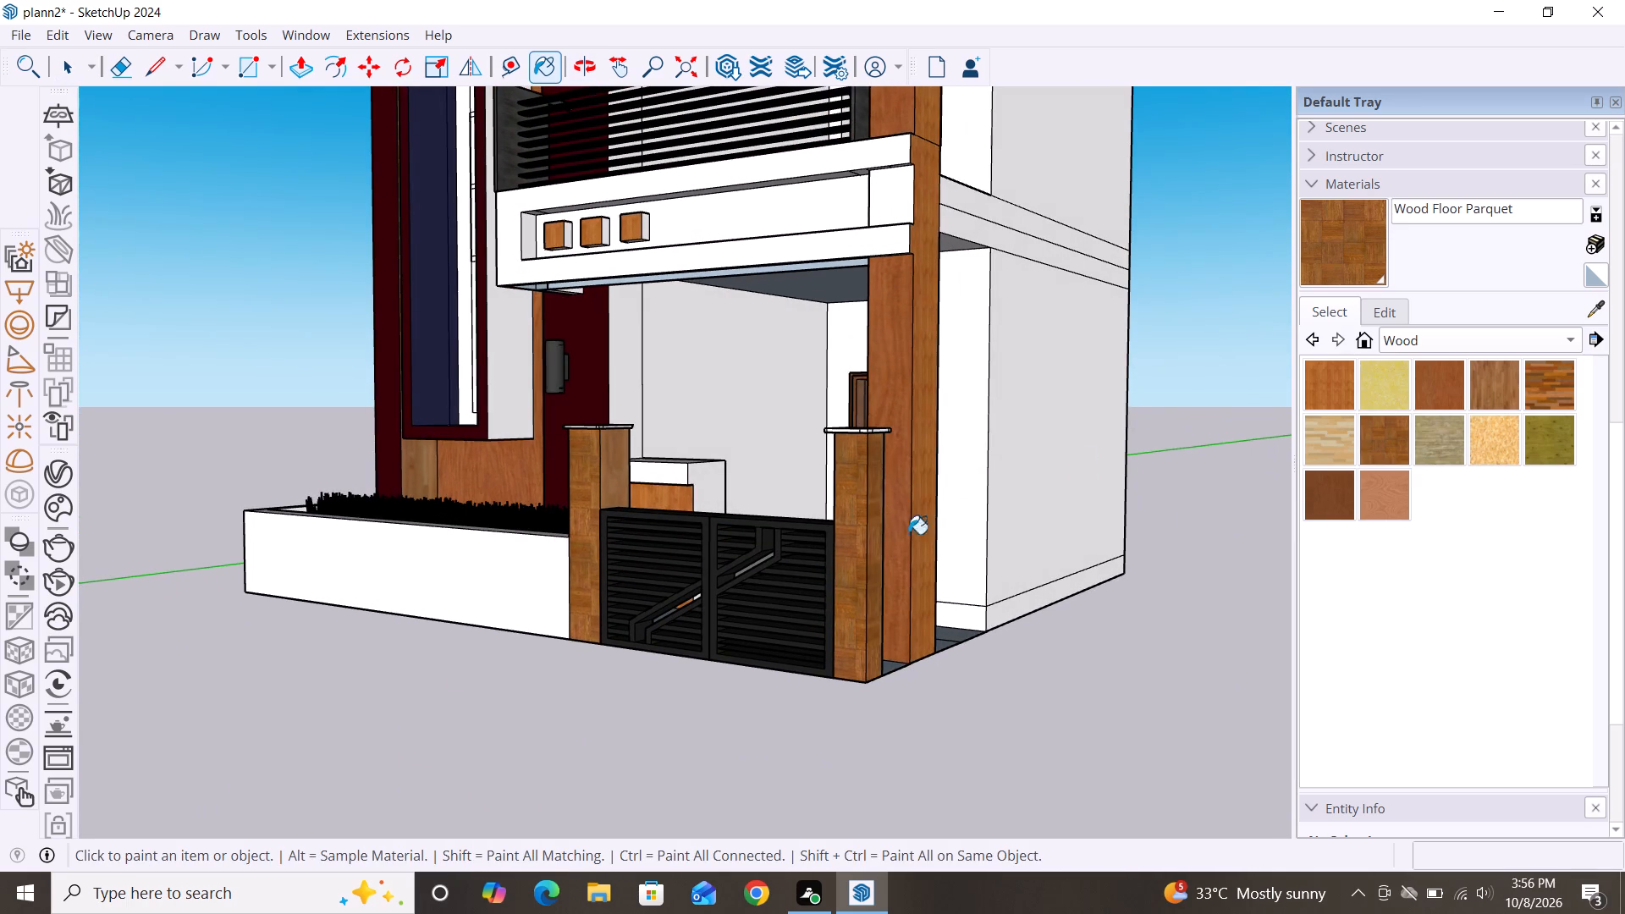
pyautogui.scroll(-3, 1074, 549)
pyautogui.scroll(-3, 1145, 570)
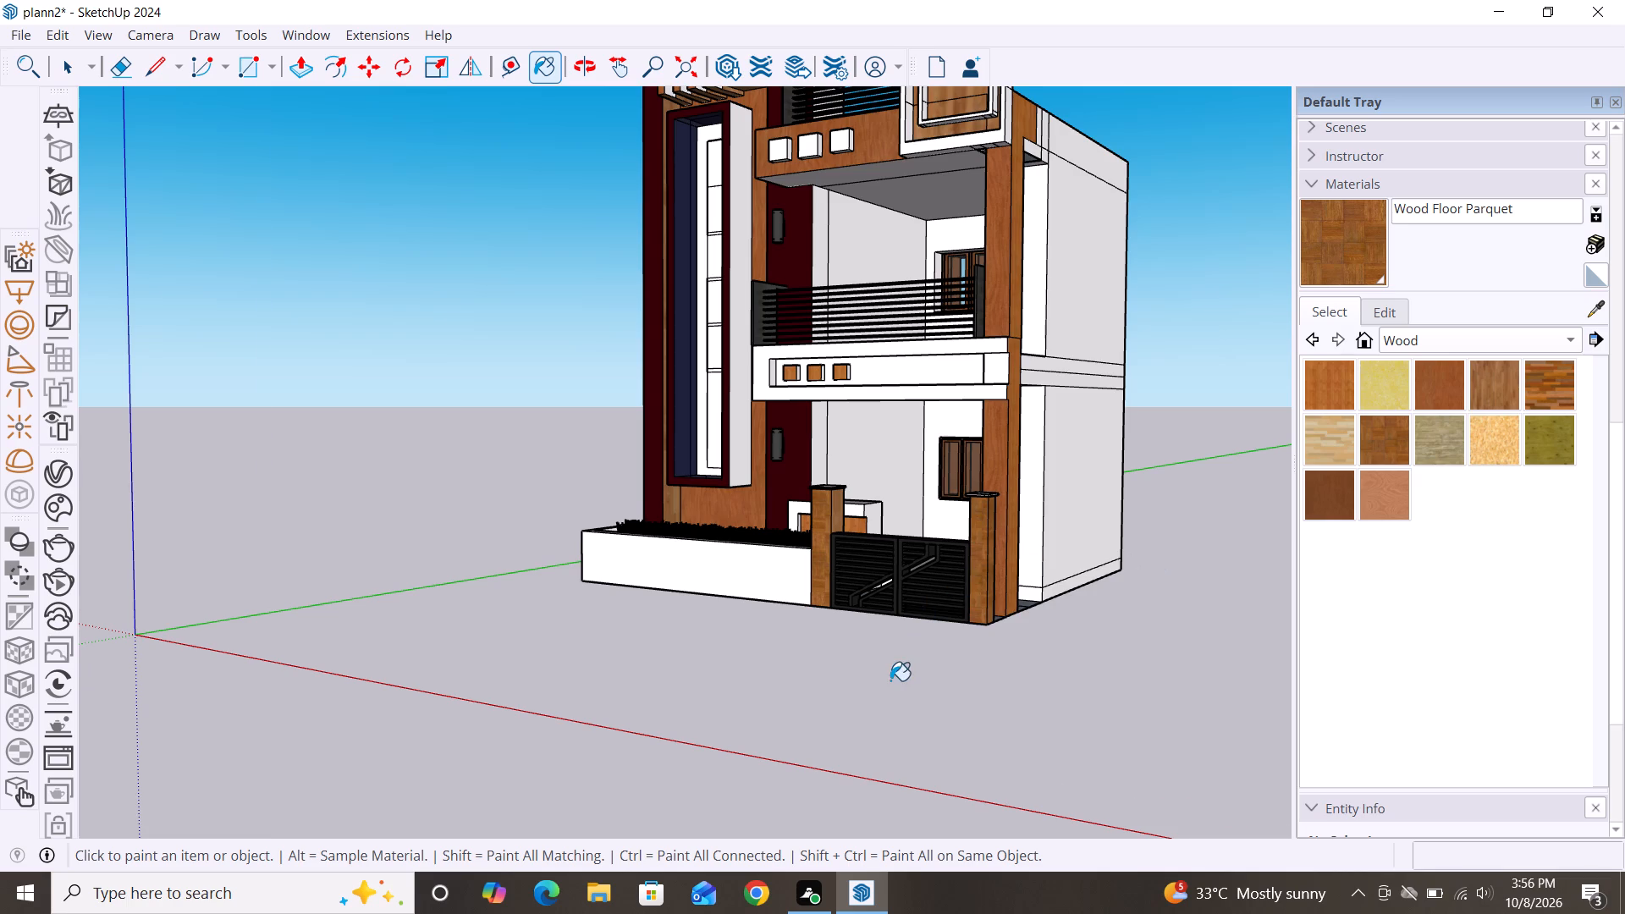
pyautogui.scroll(-3, 890, 680)
pyautogui.moveTo(998, 700); pyautogui.dragTo(1229, 682, button='middle')
pyautogui.scroll(-2, 1041, 493)
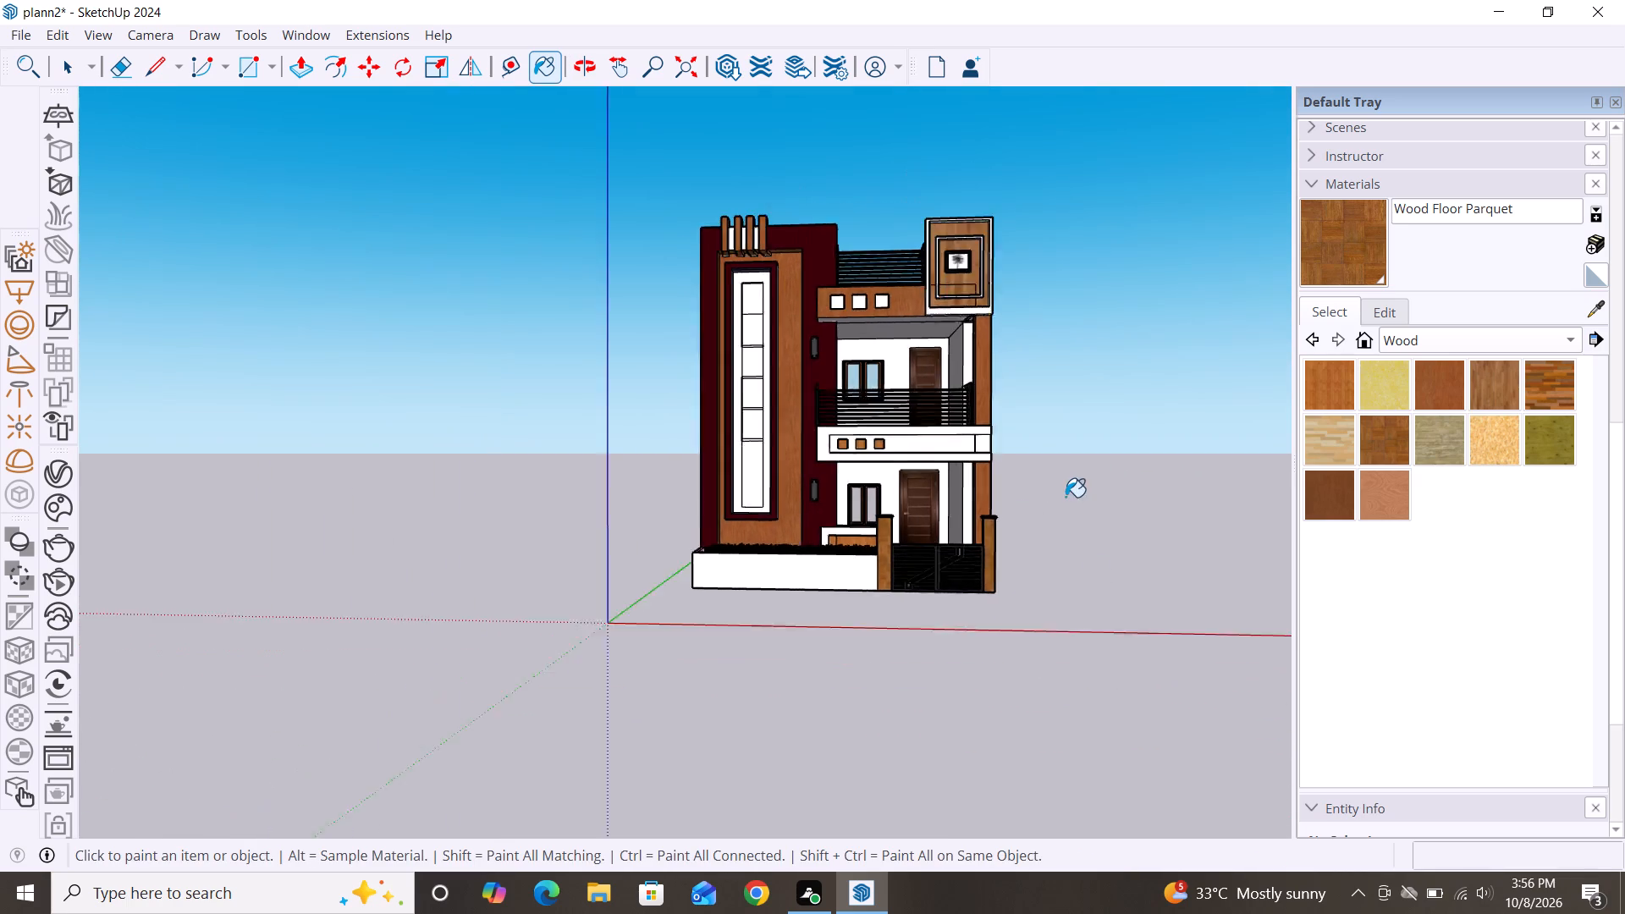
pyautogui.scroll(-4, 1066, 497)
pyautogui.press('space')
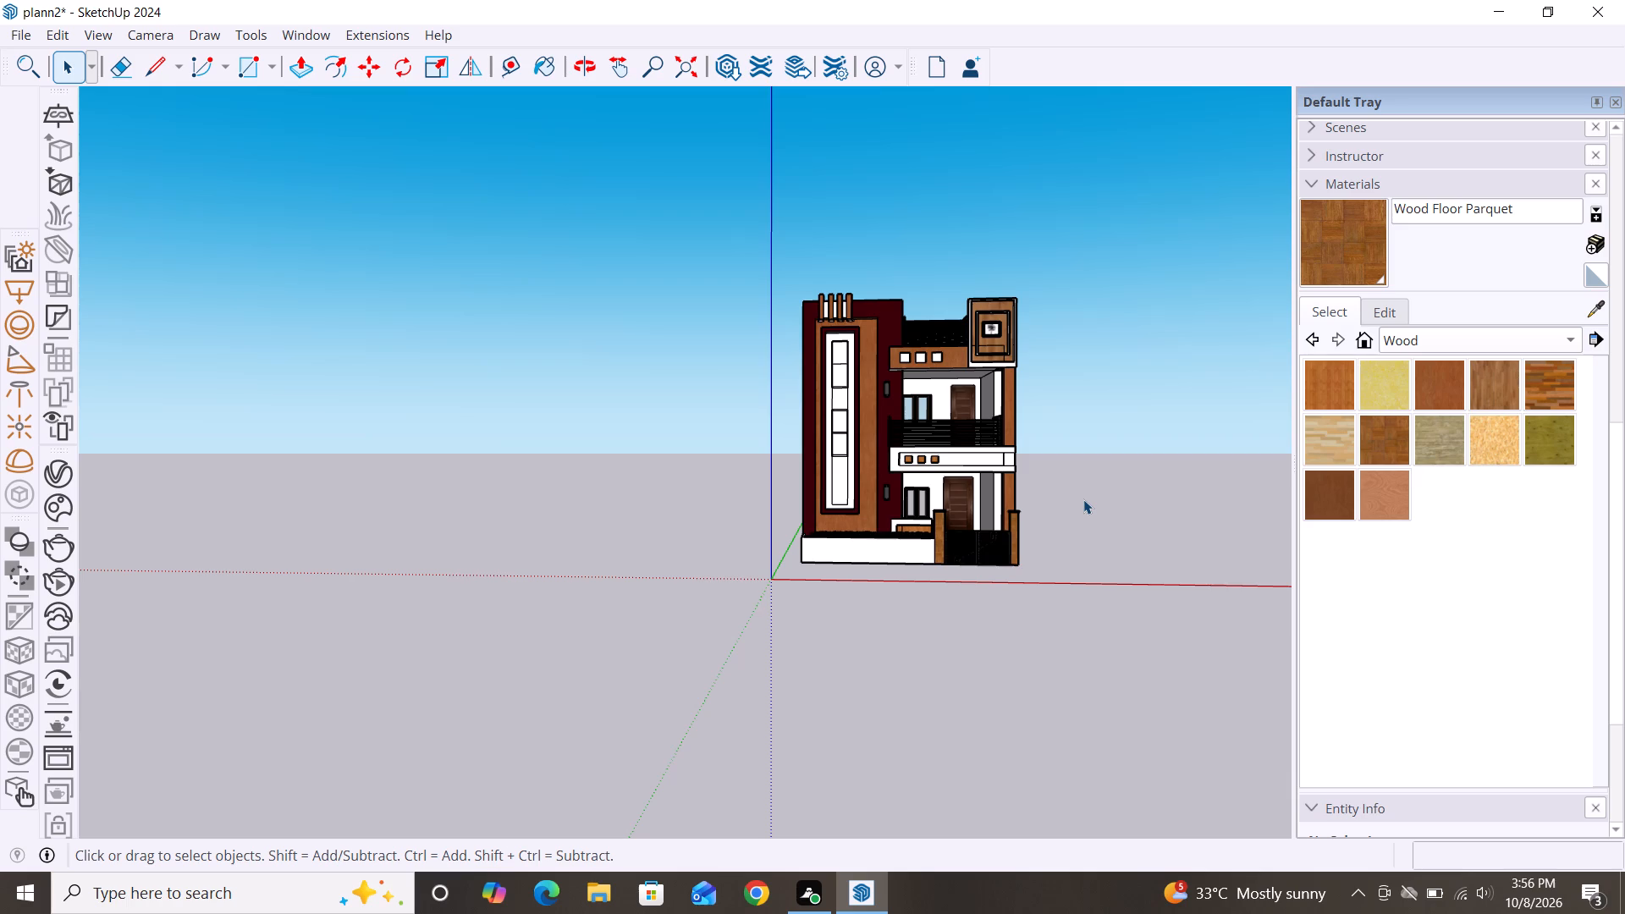
# Paint the upper balcony's side wall and the adjoining white strip beside the column with Color F01 from the Colors collection.
pyautogui.scroll(-2, 1133, 427)
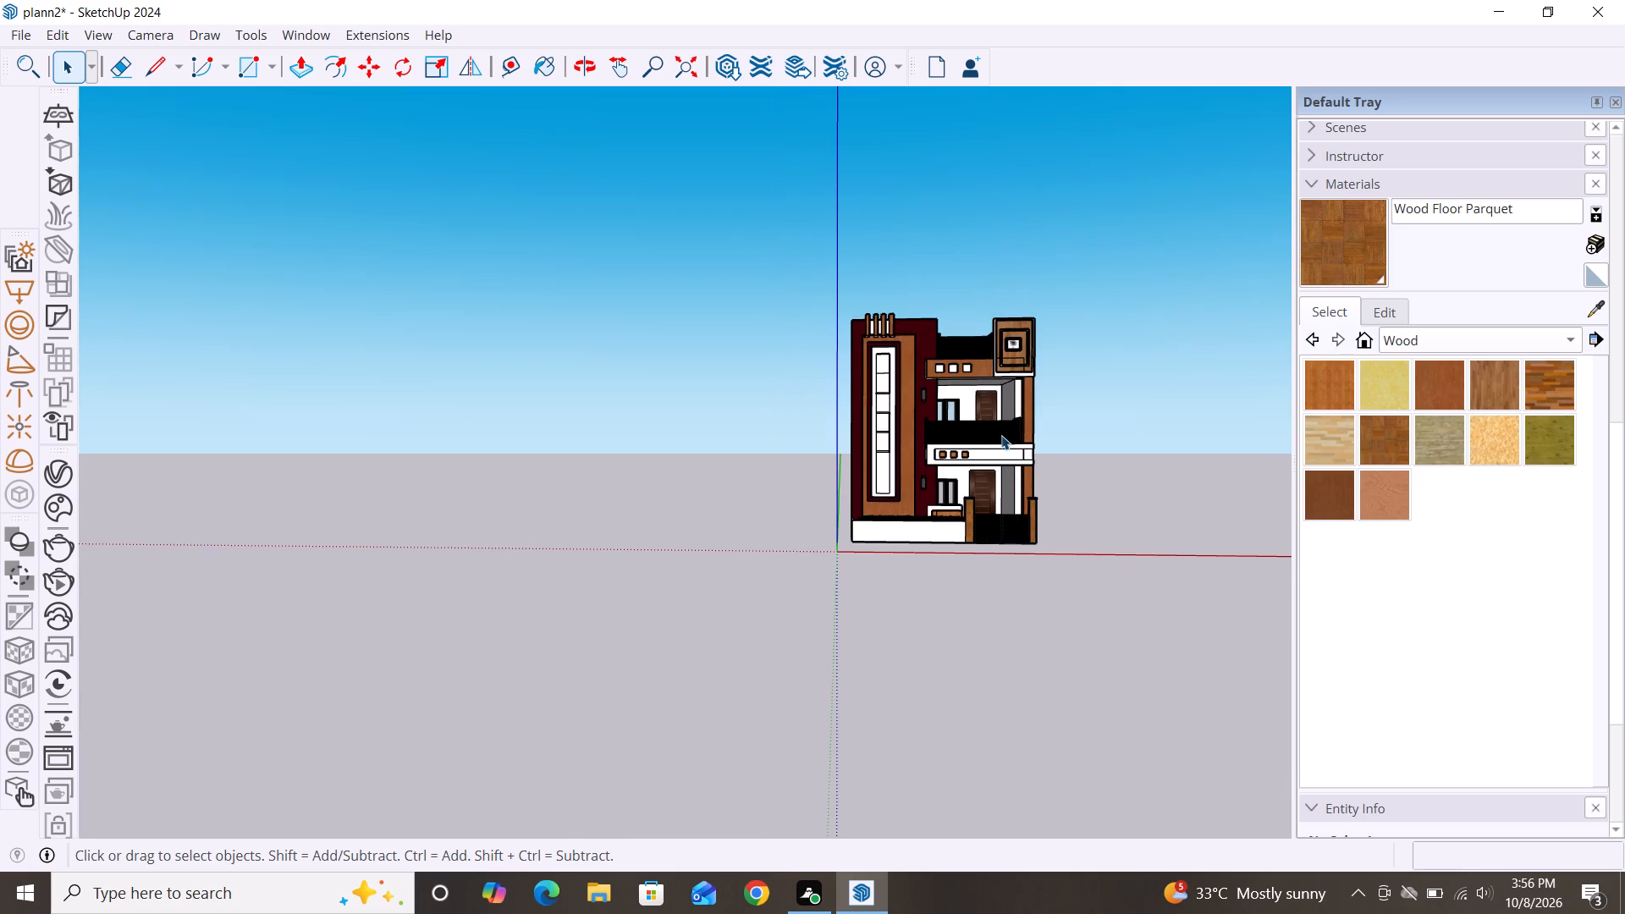
pyautogui.scroll(8, 1007, 427)
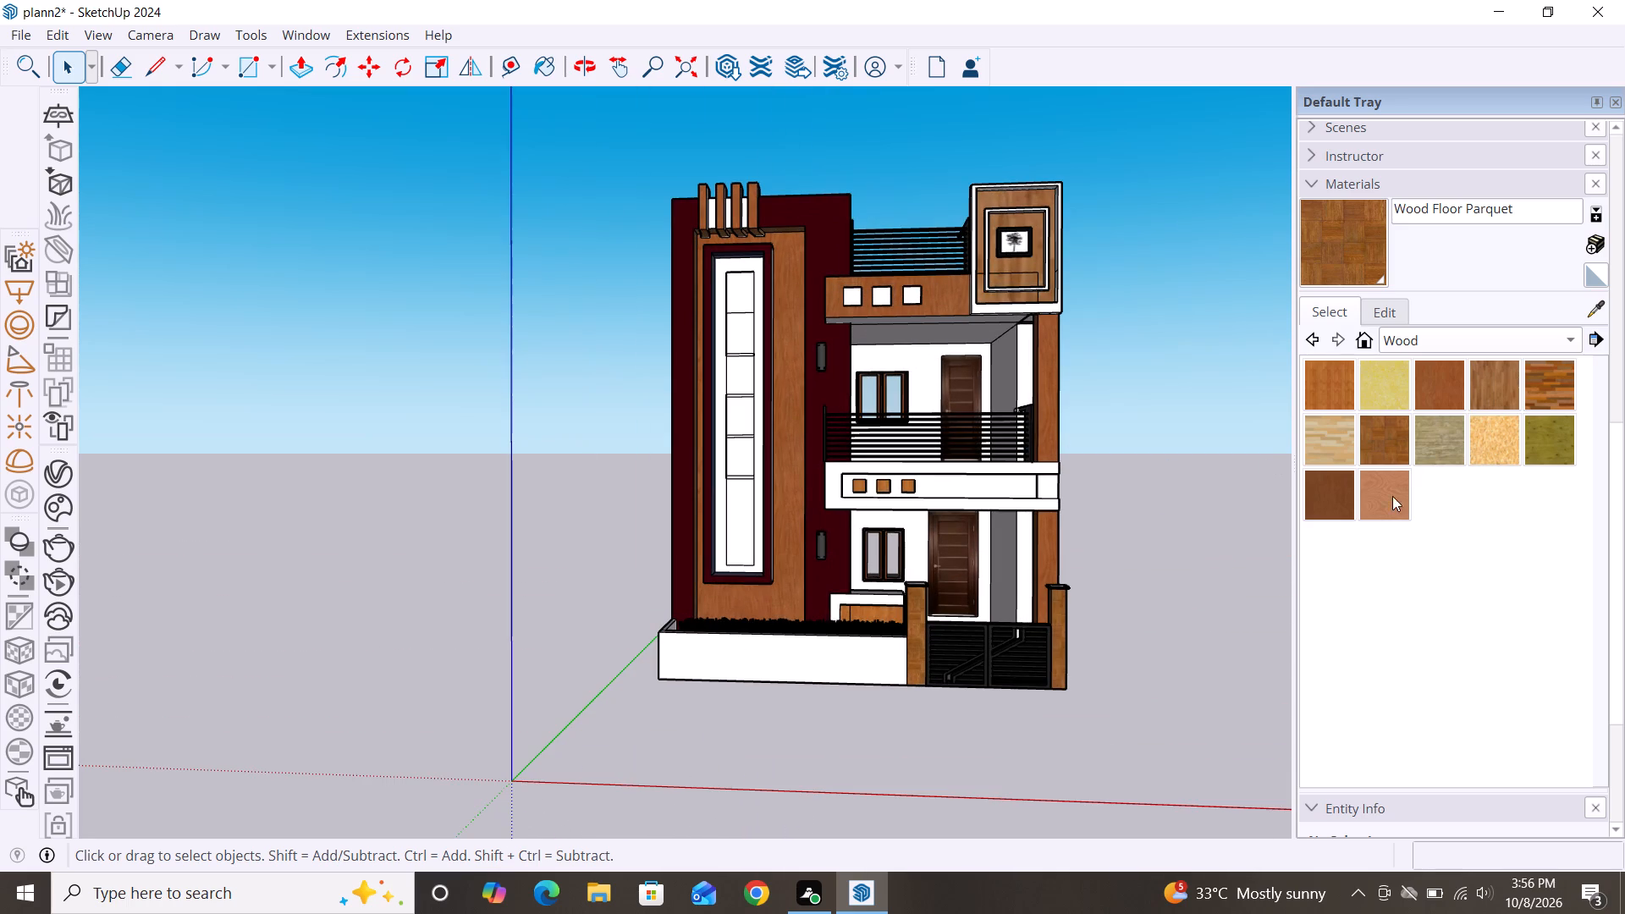
pyautogui.scroll(6, 945, 388)
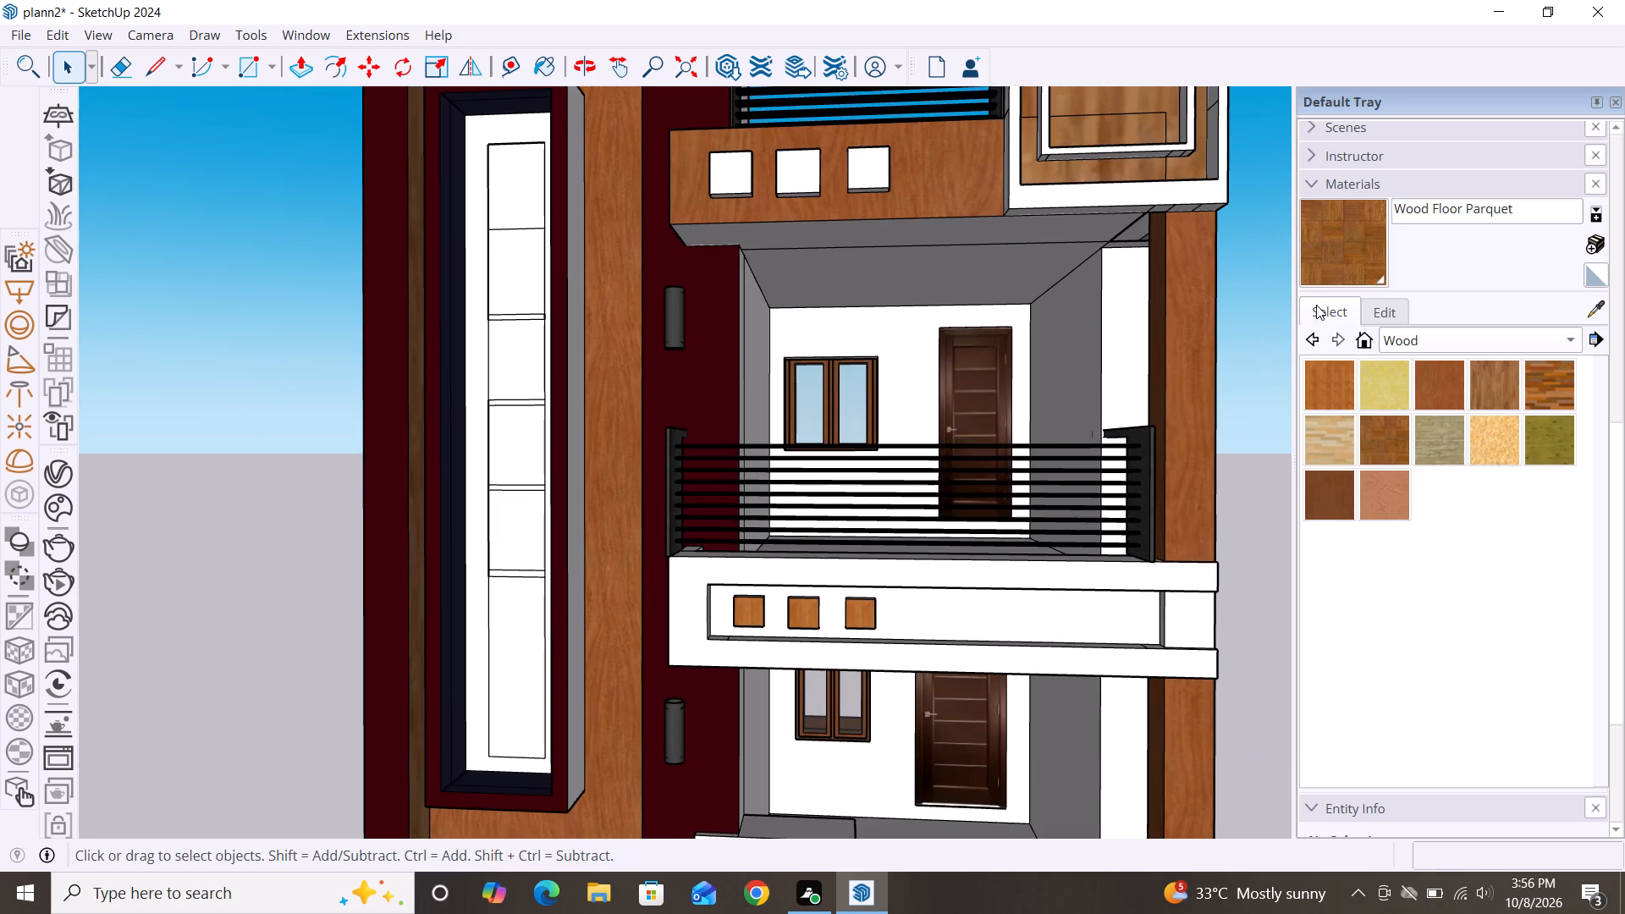
pyautogui.click(1336, 305)
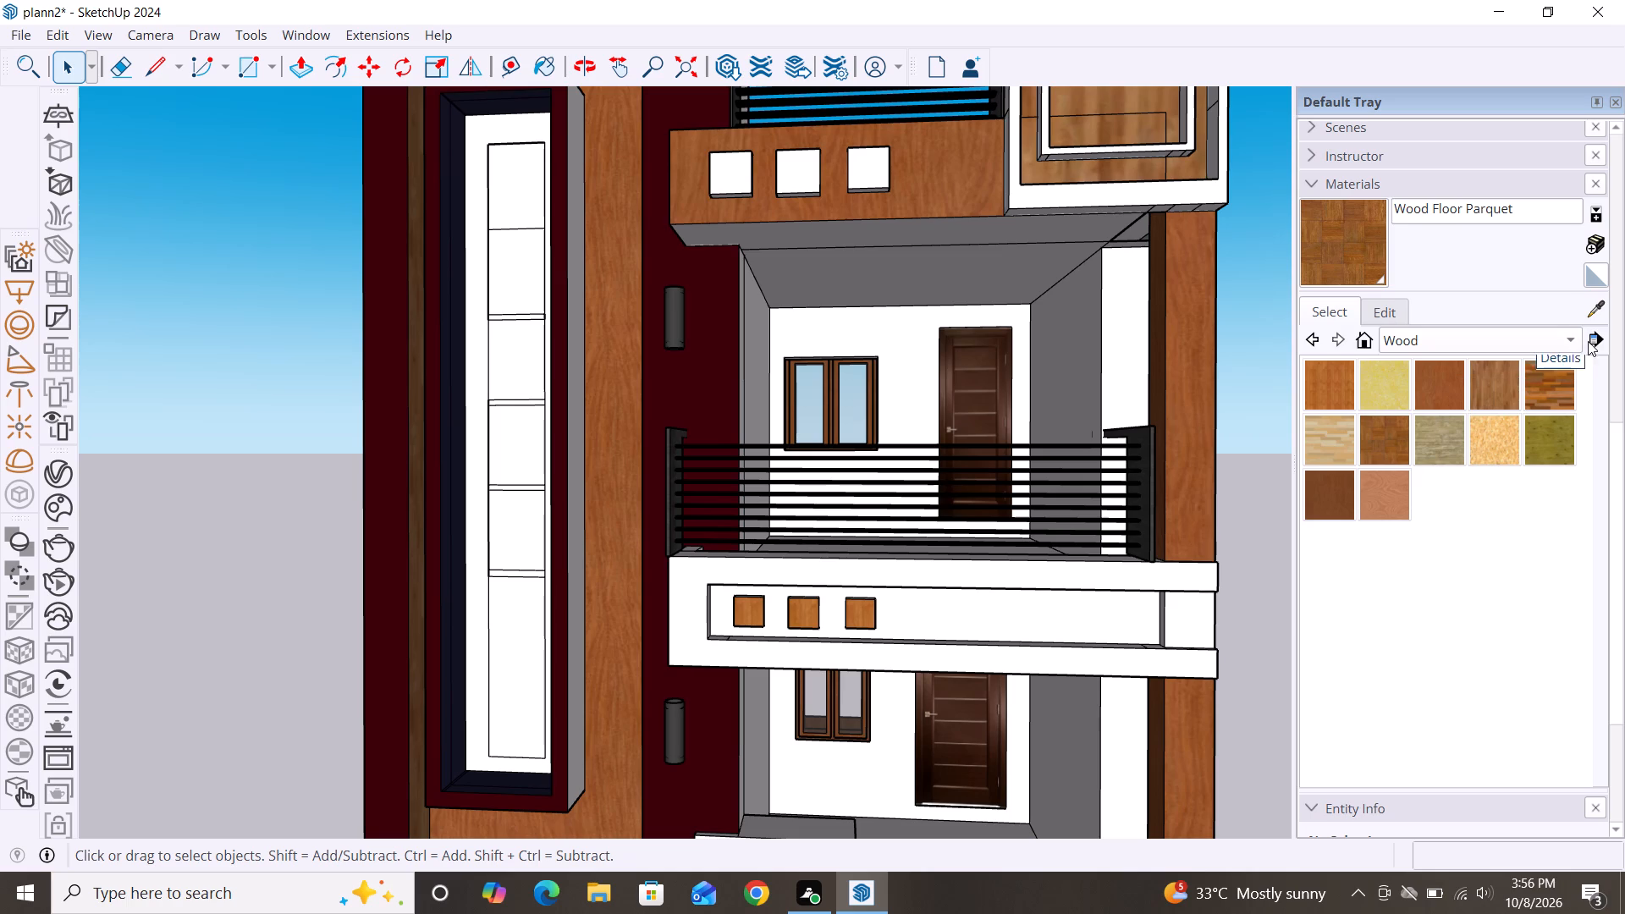
pyautogui.click(1572, 339)
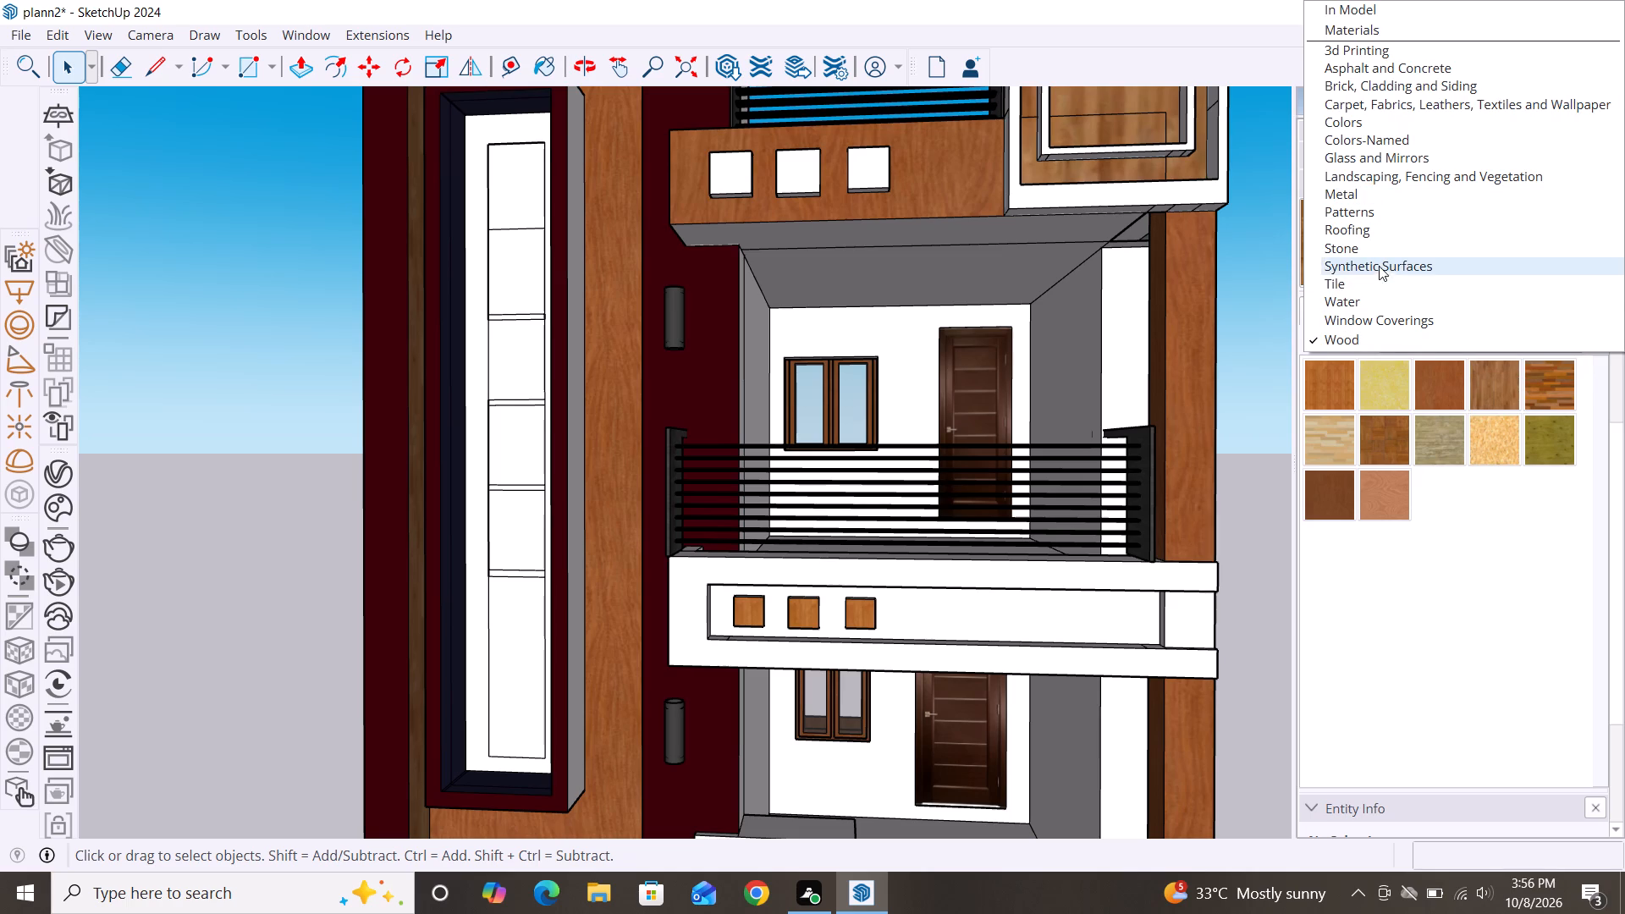
pyautogui.click(1377, 122)
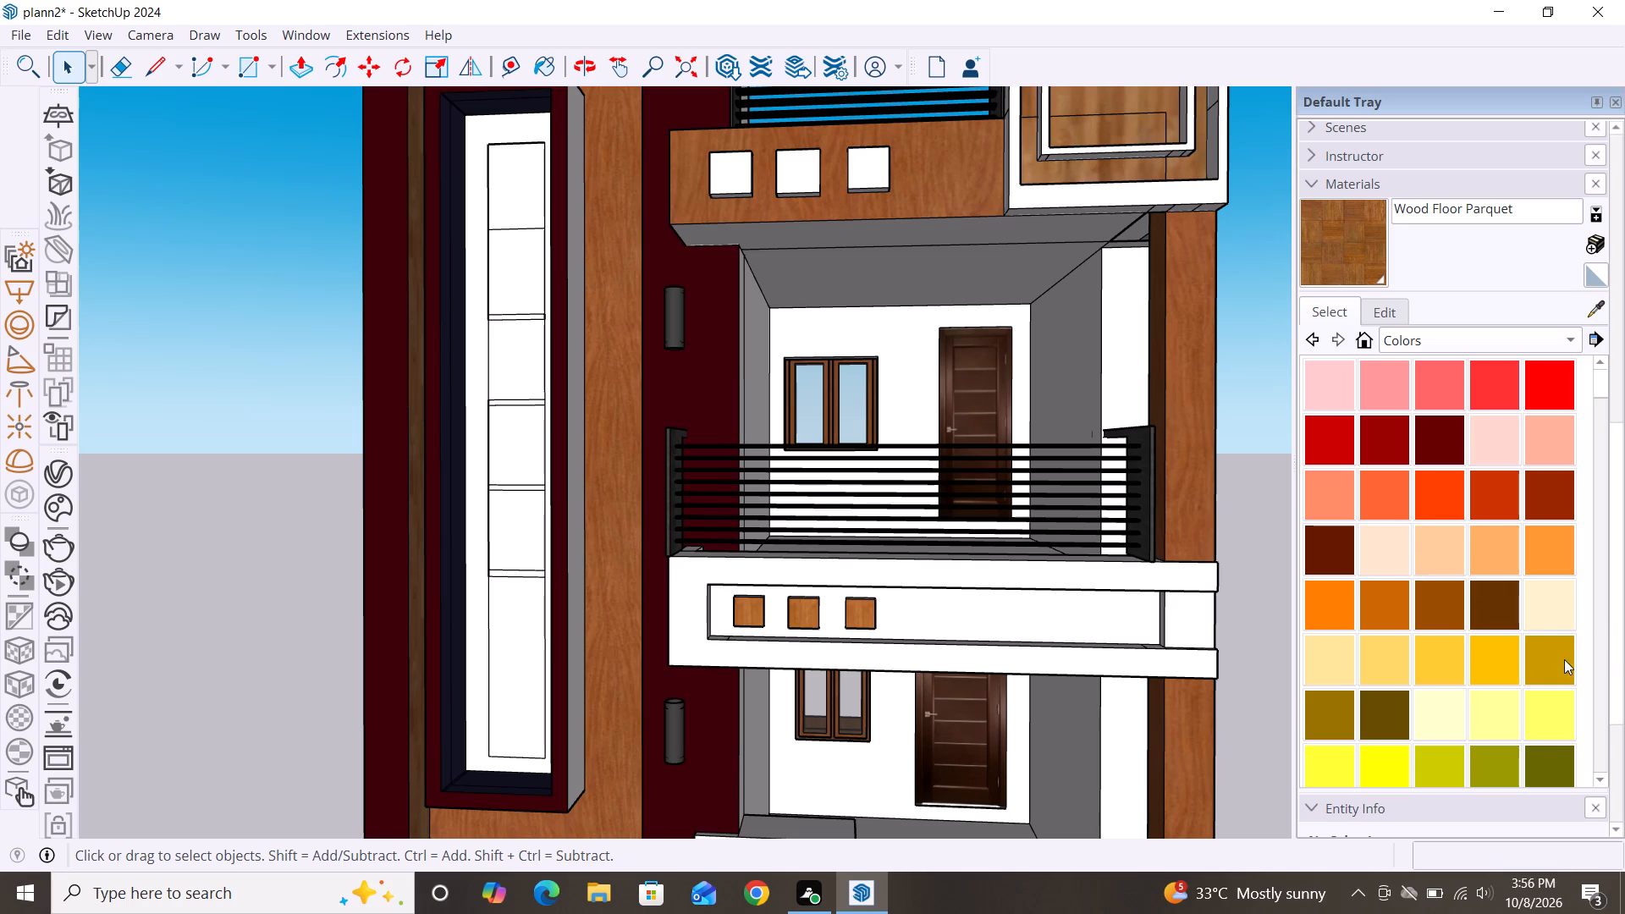
pyautogui.scroll(-3, 1503, 493)
pyautogui.scroll(-3, 1419, 517)
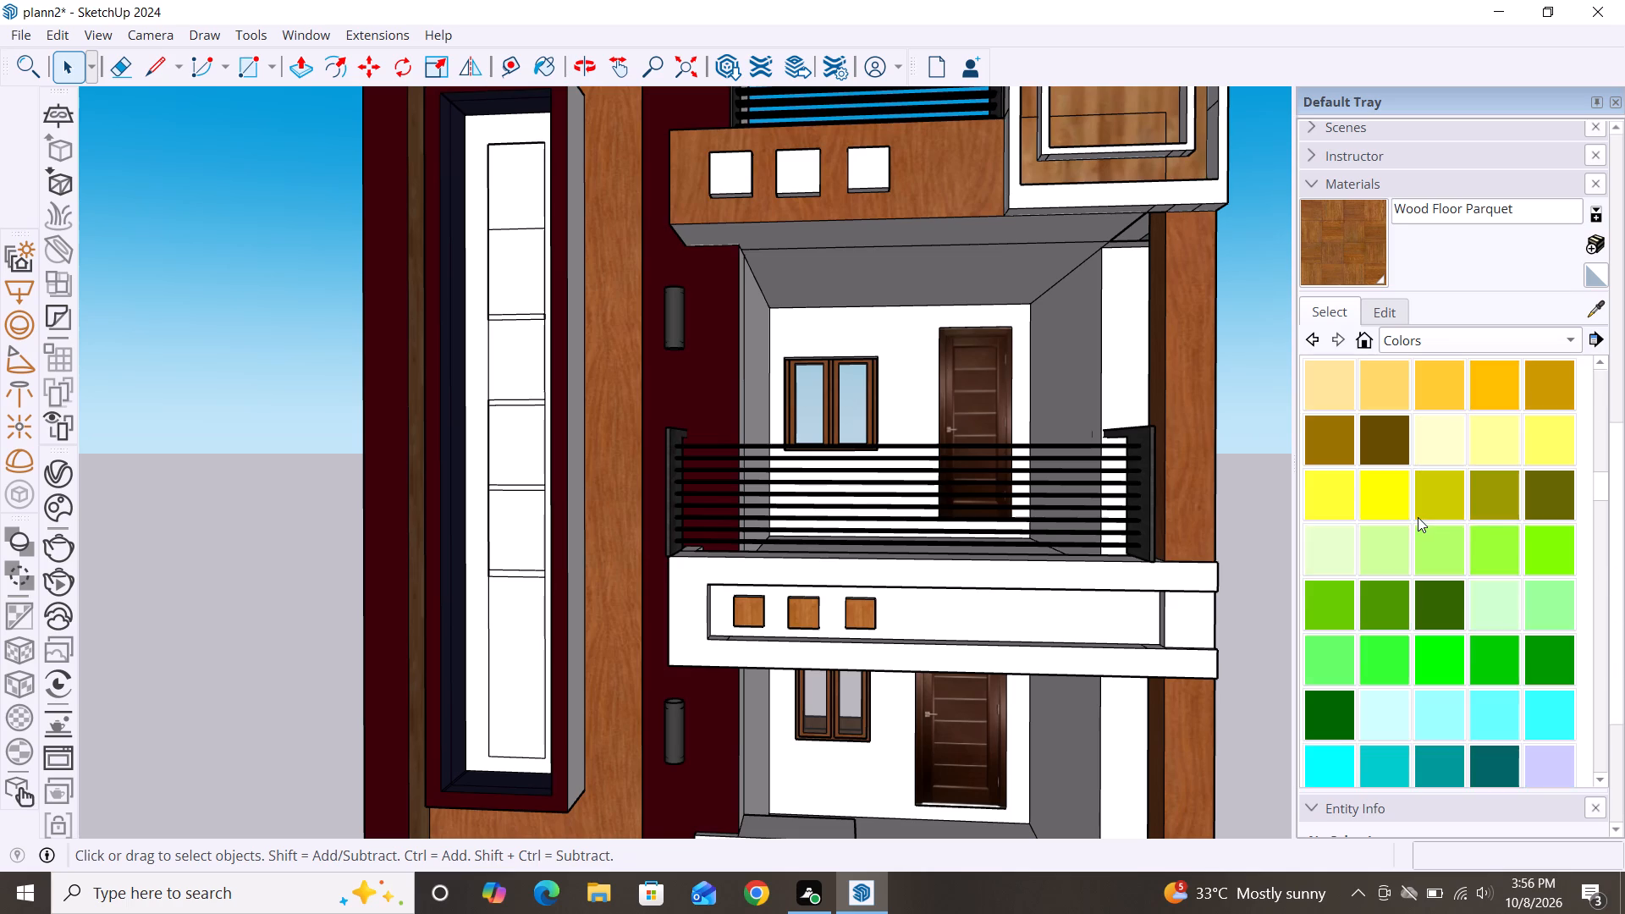
pyautogui.scroll(-6, 1418, 517)
pyautogui.scroll(3, 1418, 517)
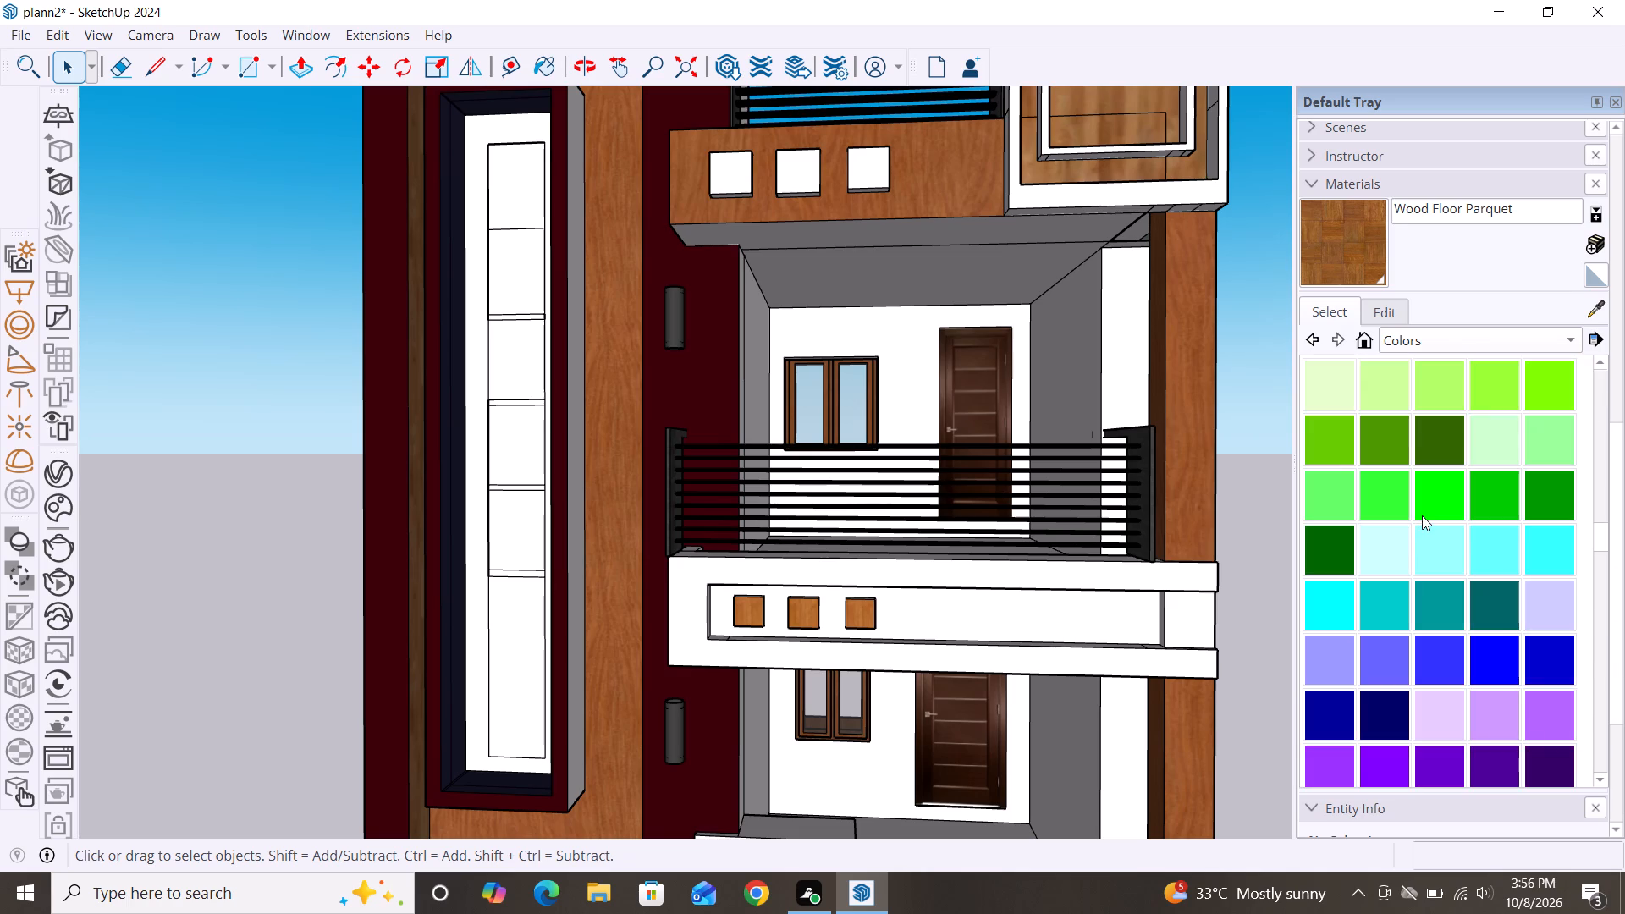
pyautogui.scroll(2, 1422, 515)
pyautogui.click(1327, 487)
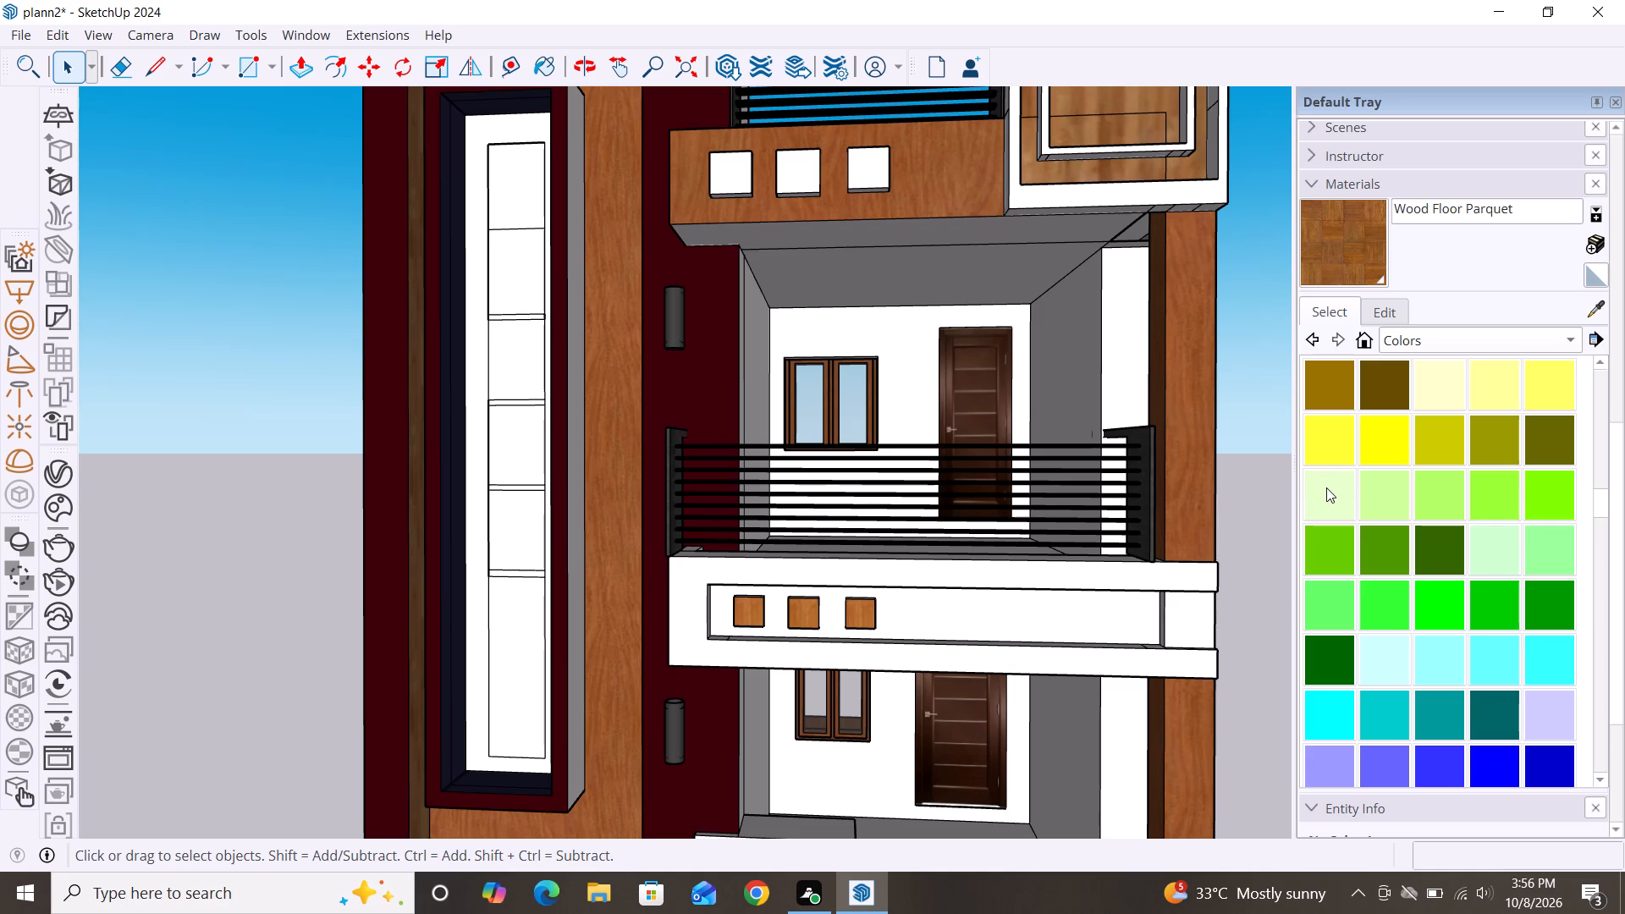
pyautogui.click(1117, 372)
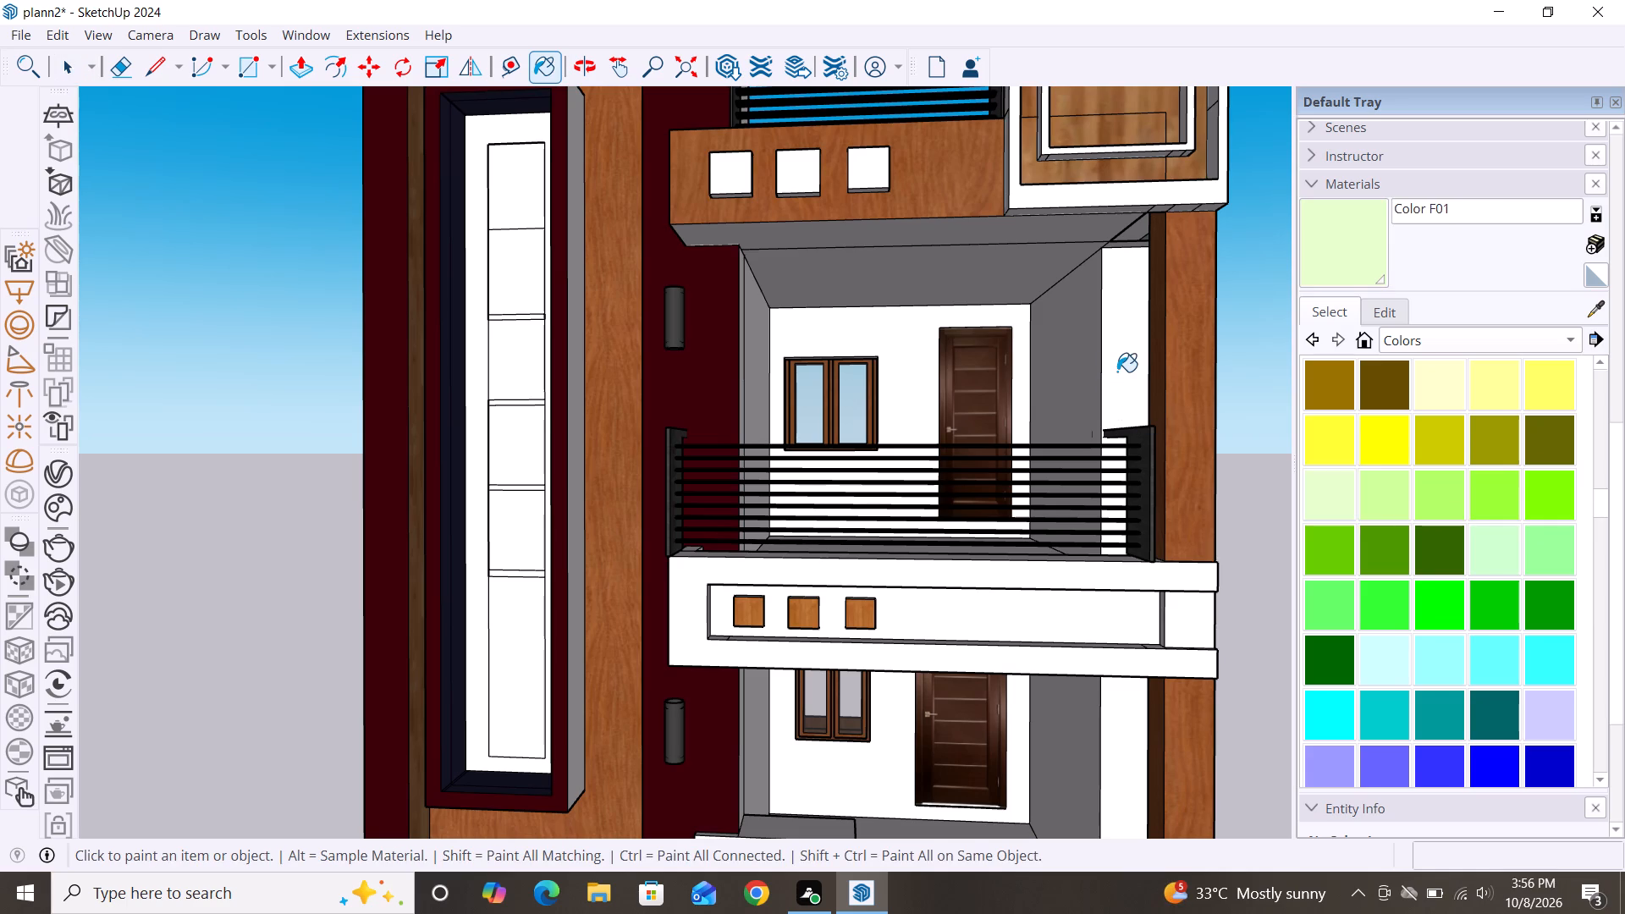
pyautogui.click(1067, 369)
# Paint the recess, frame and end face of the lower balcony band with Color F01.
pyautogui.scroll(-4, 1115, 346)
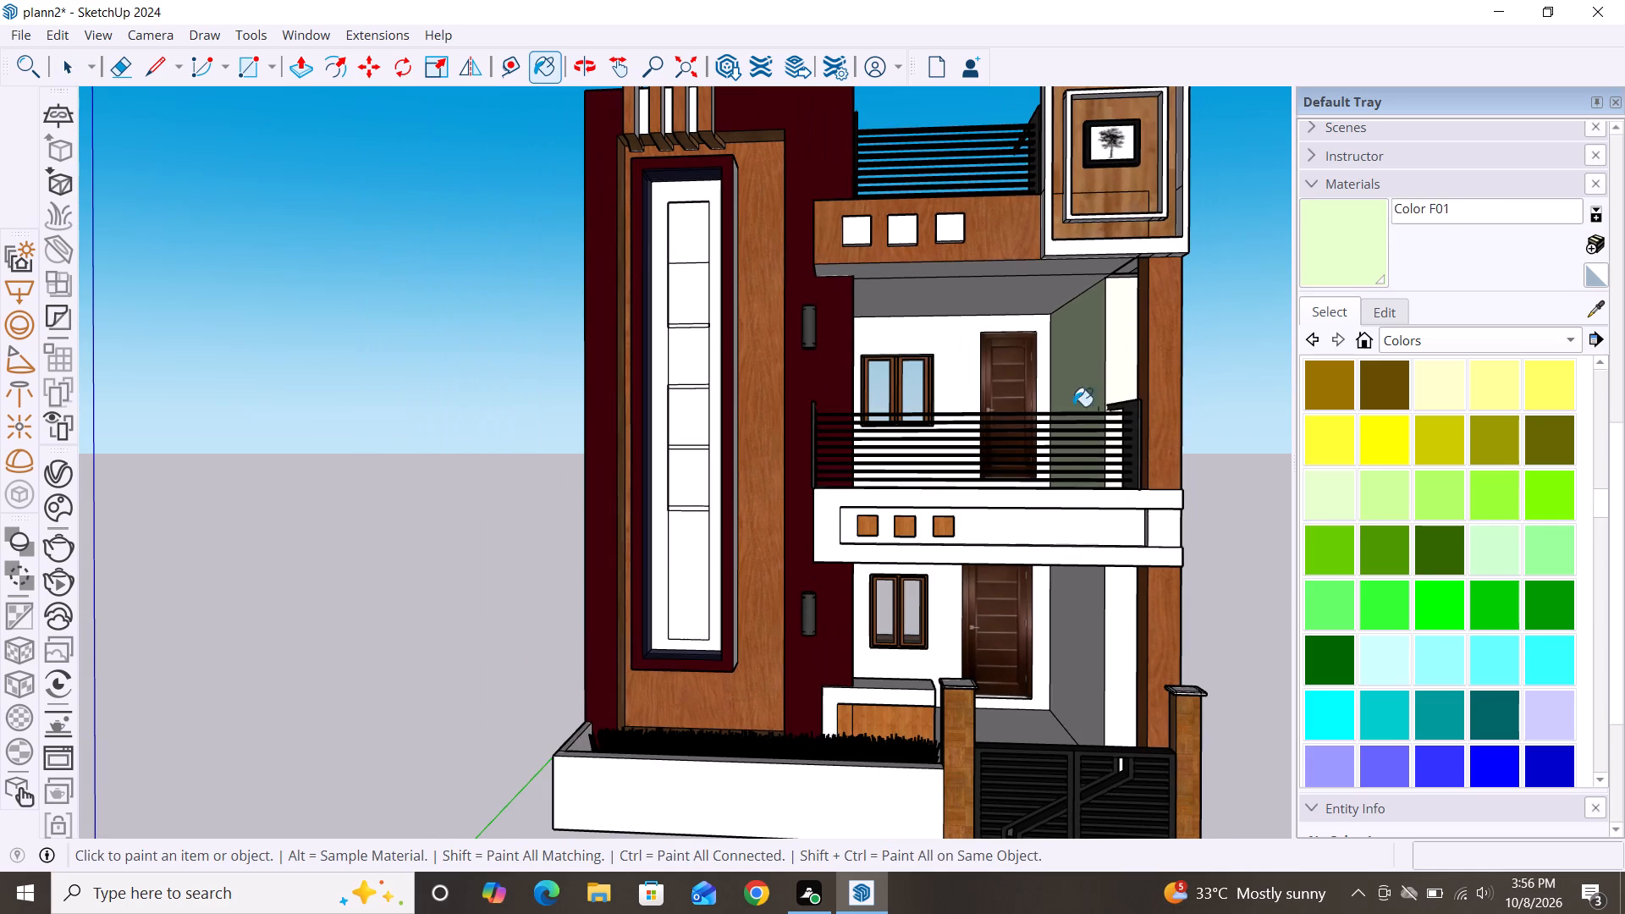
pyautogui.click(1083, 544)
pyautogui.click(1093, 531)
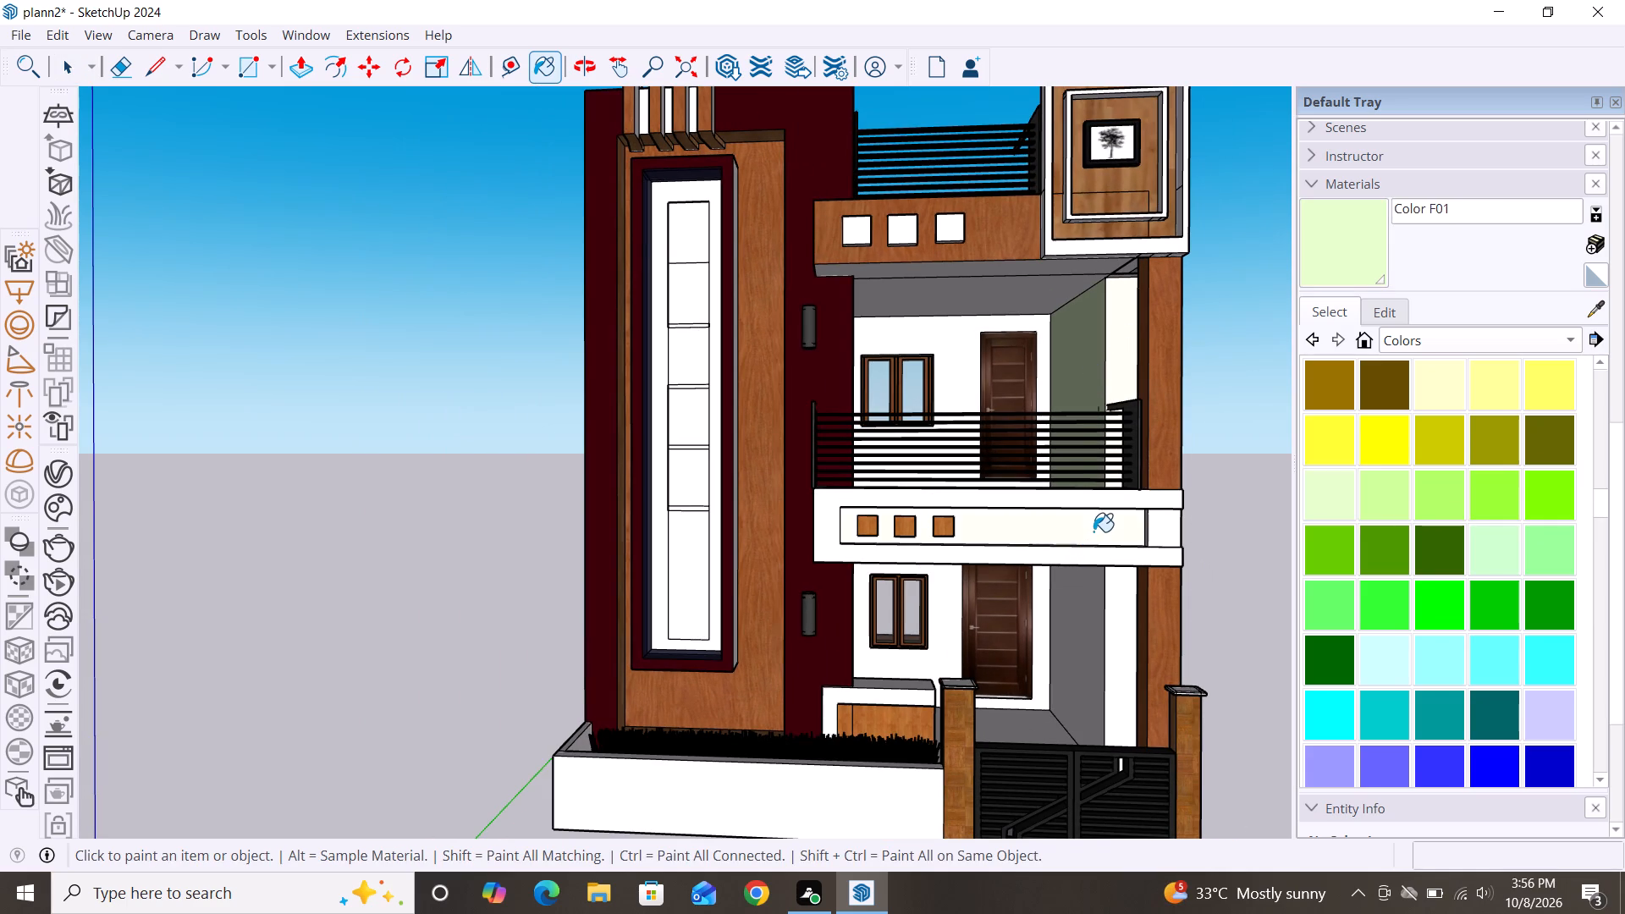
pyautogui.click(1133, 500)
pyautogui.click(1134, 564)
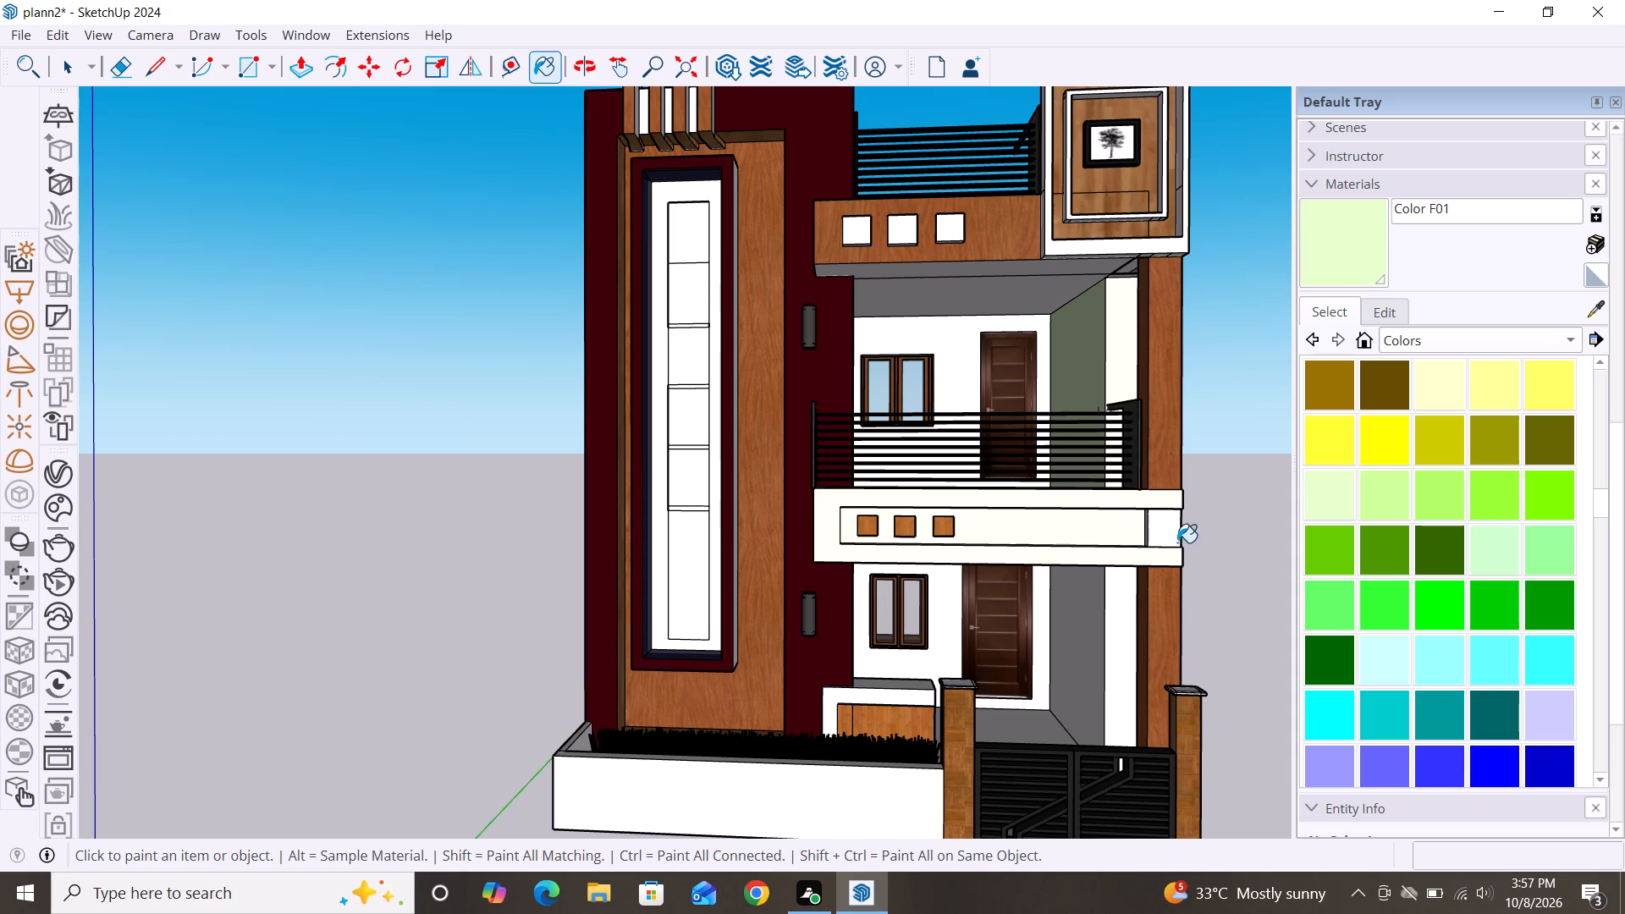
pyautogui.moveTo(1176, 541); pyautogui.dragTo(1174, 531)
# Paint the upper balcony's back wall and the ceiling surfaces above it with Color F01.
pyautogui.scroll(-2, 1093, 551)
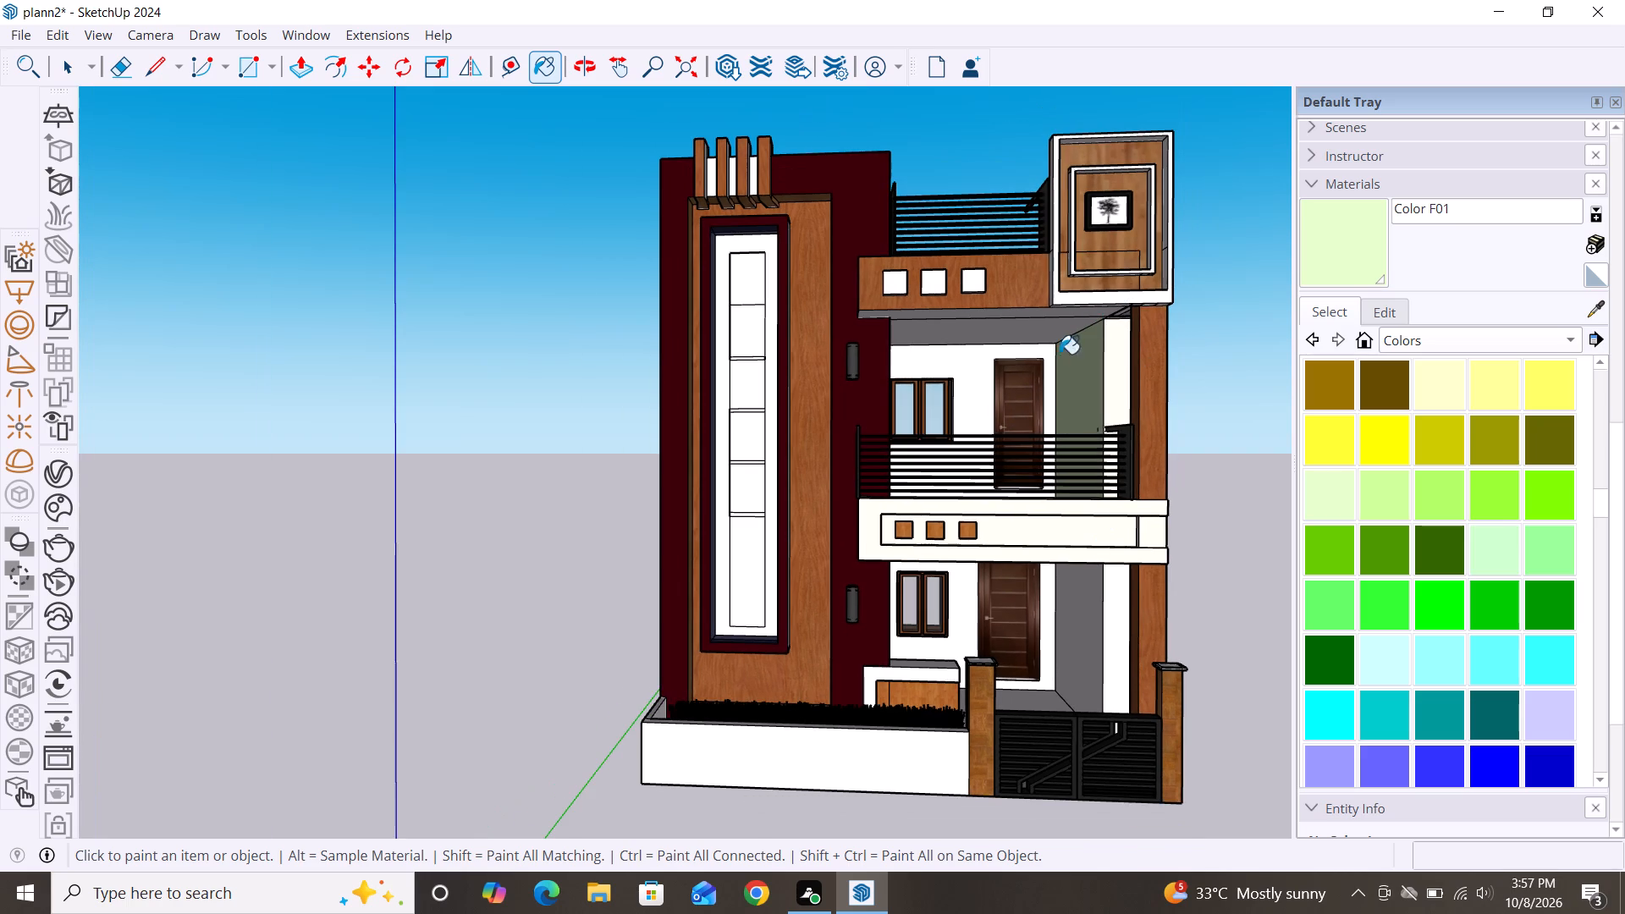
pyautogui.click(959, 367)
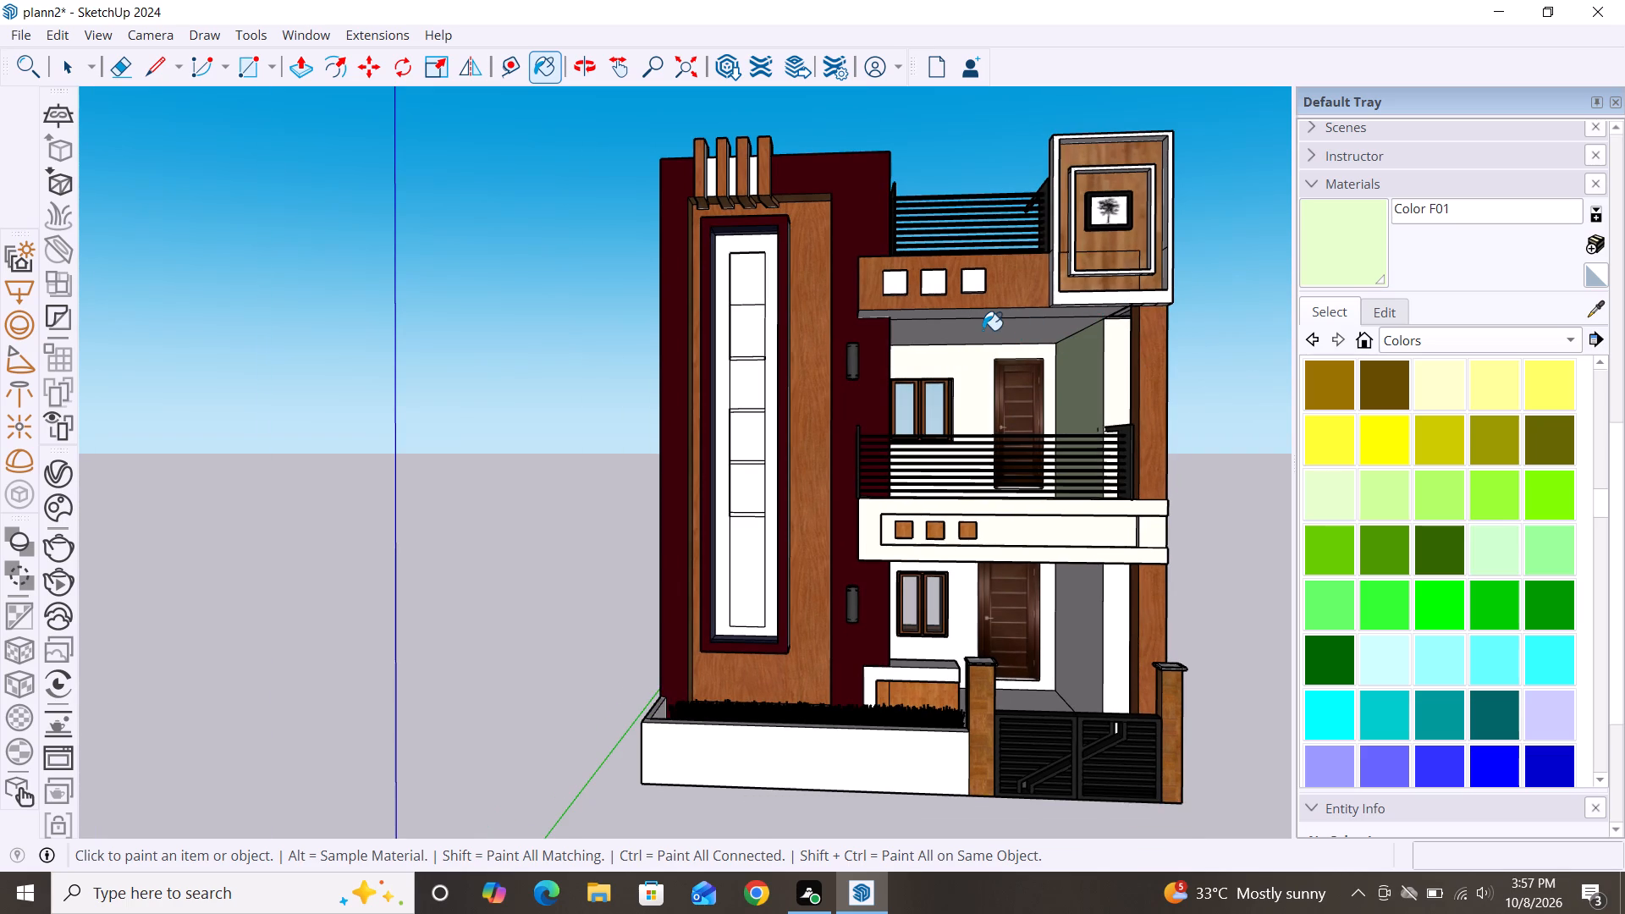
pyautogui.click(983, 330)
pyautogui.click(1034, 315)
pyautogui.click(1113, 350)
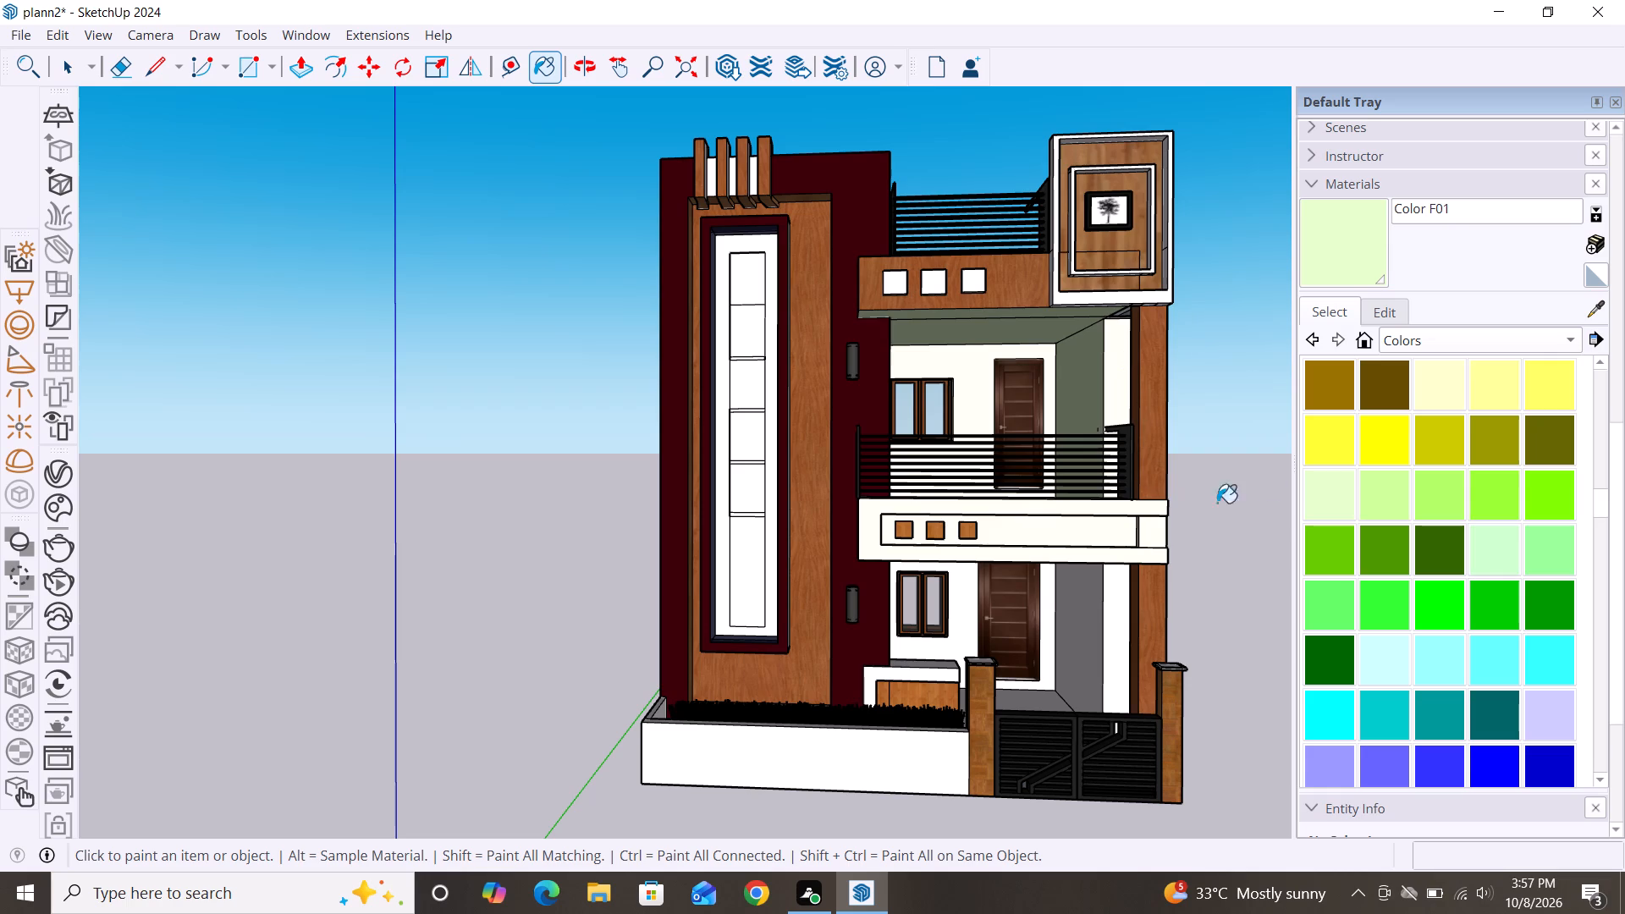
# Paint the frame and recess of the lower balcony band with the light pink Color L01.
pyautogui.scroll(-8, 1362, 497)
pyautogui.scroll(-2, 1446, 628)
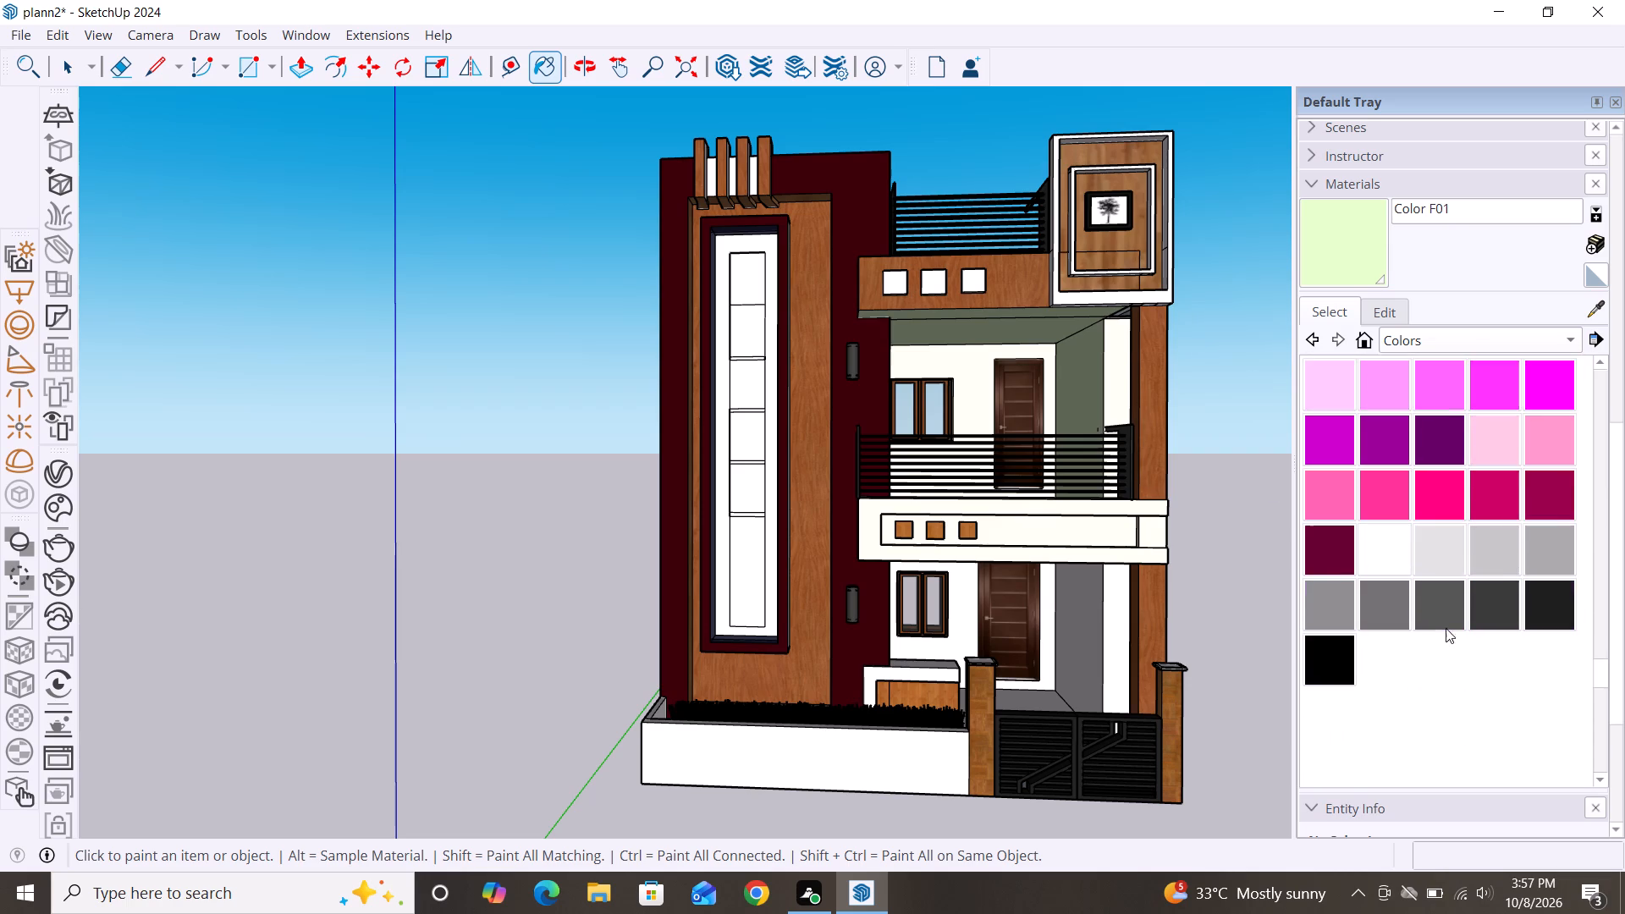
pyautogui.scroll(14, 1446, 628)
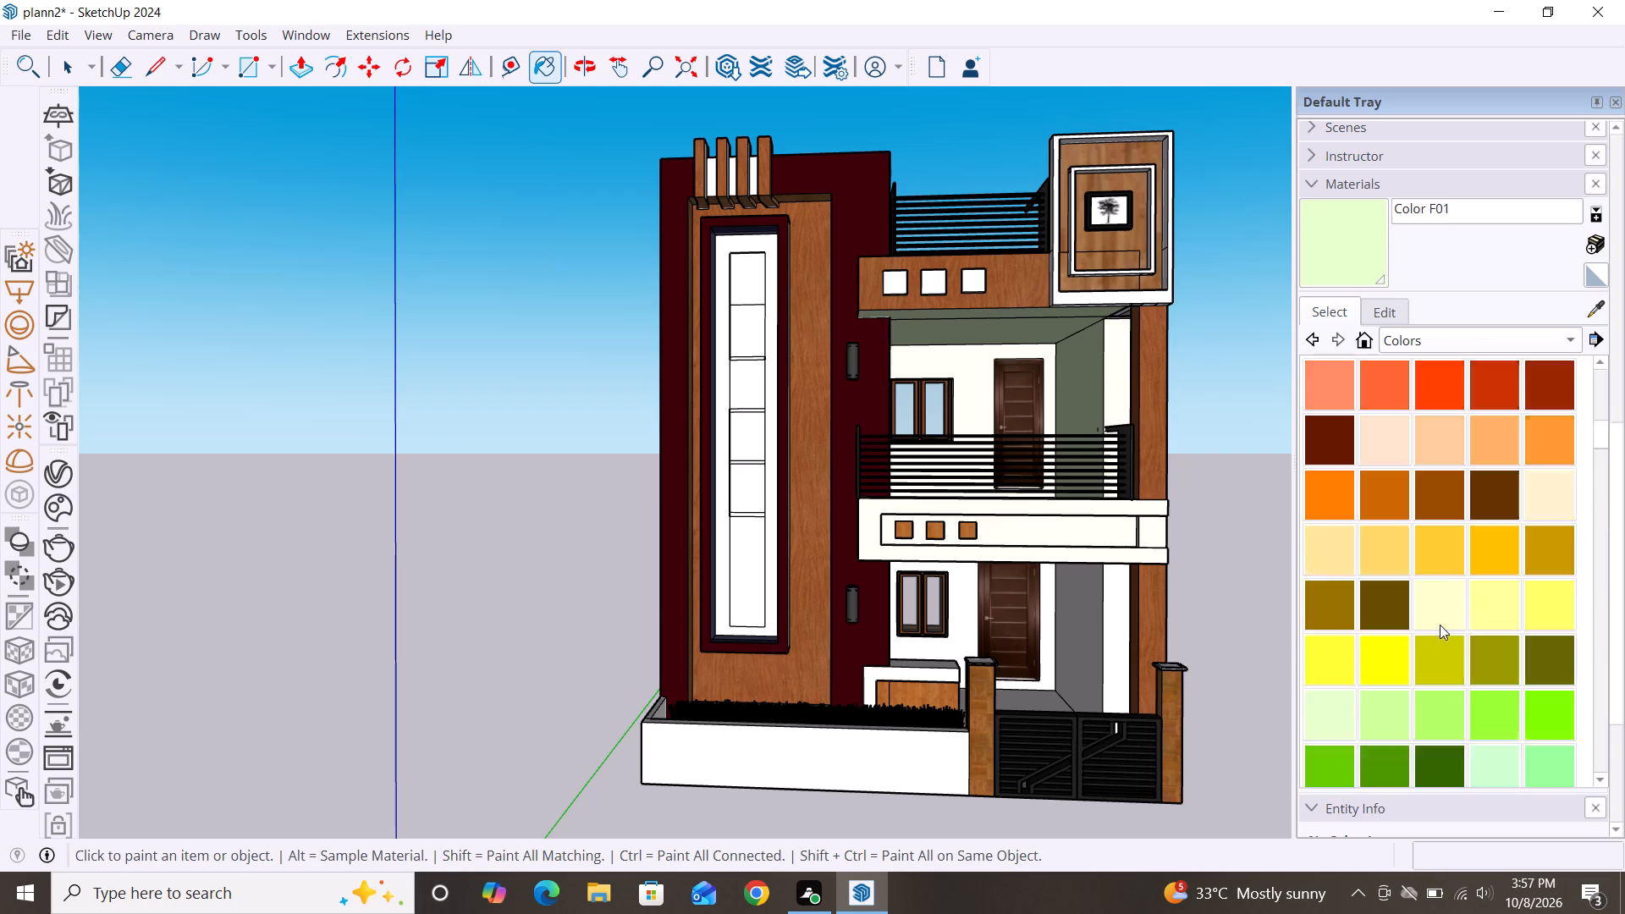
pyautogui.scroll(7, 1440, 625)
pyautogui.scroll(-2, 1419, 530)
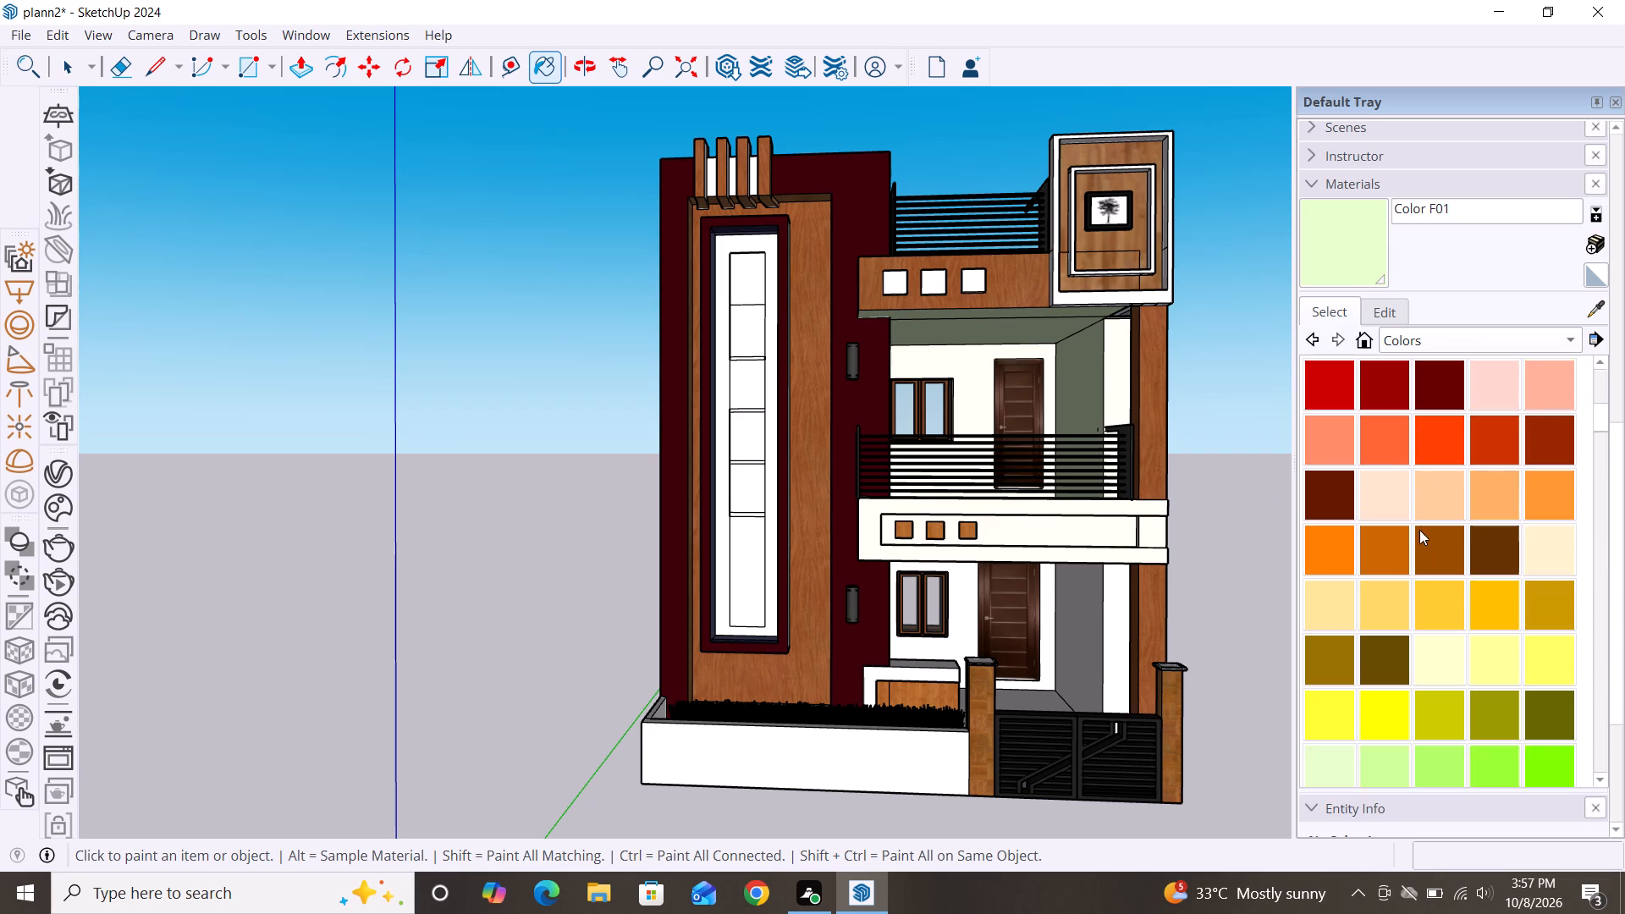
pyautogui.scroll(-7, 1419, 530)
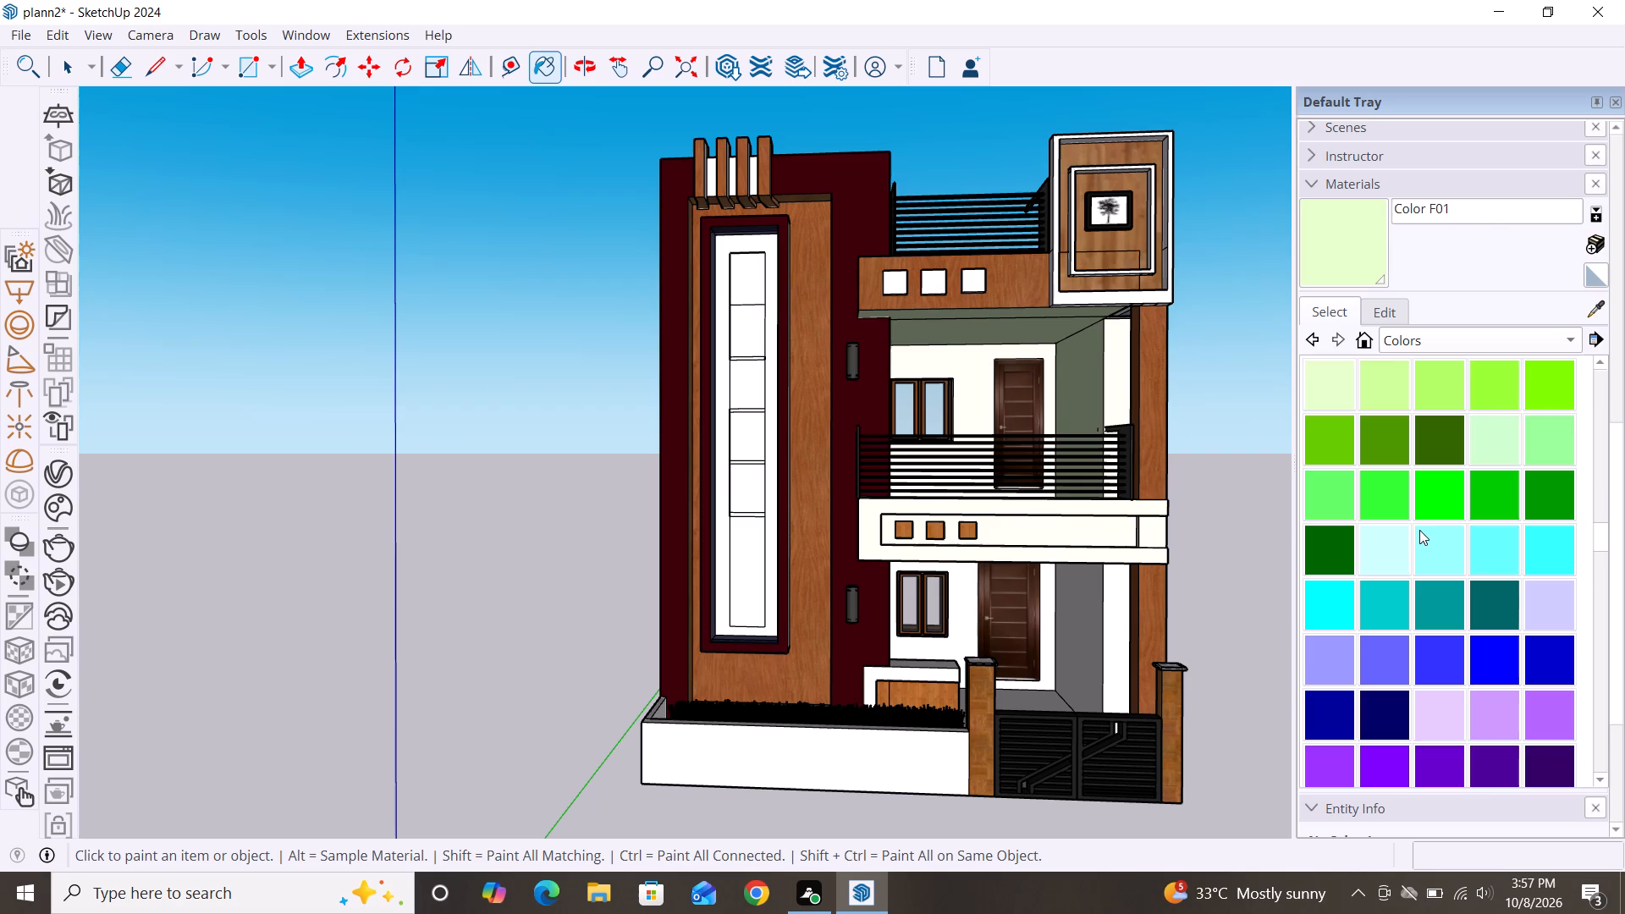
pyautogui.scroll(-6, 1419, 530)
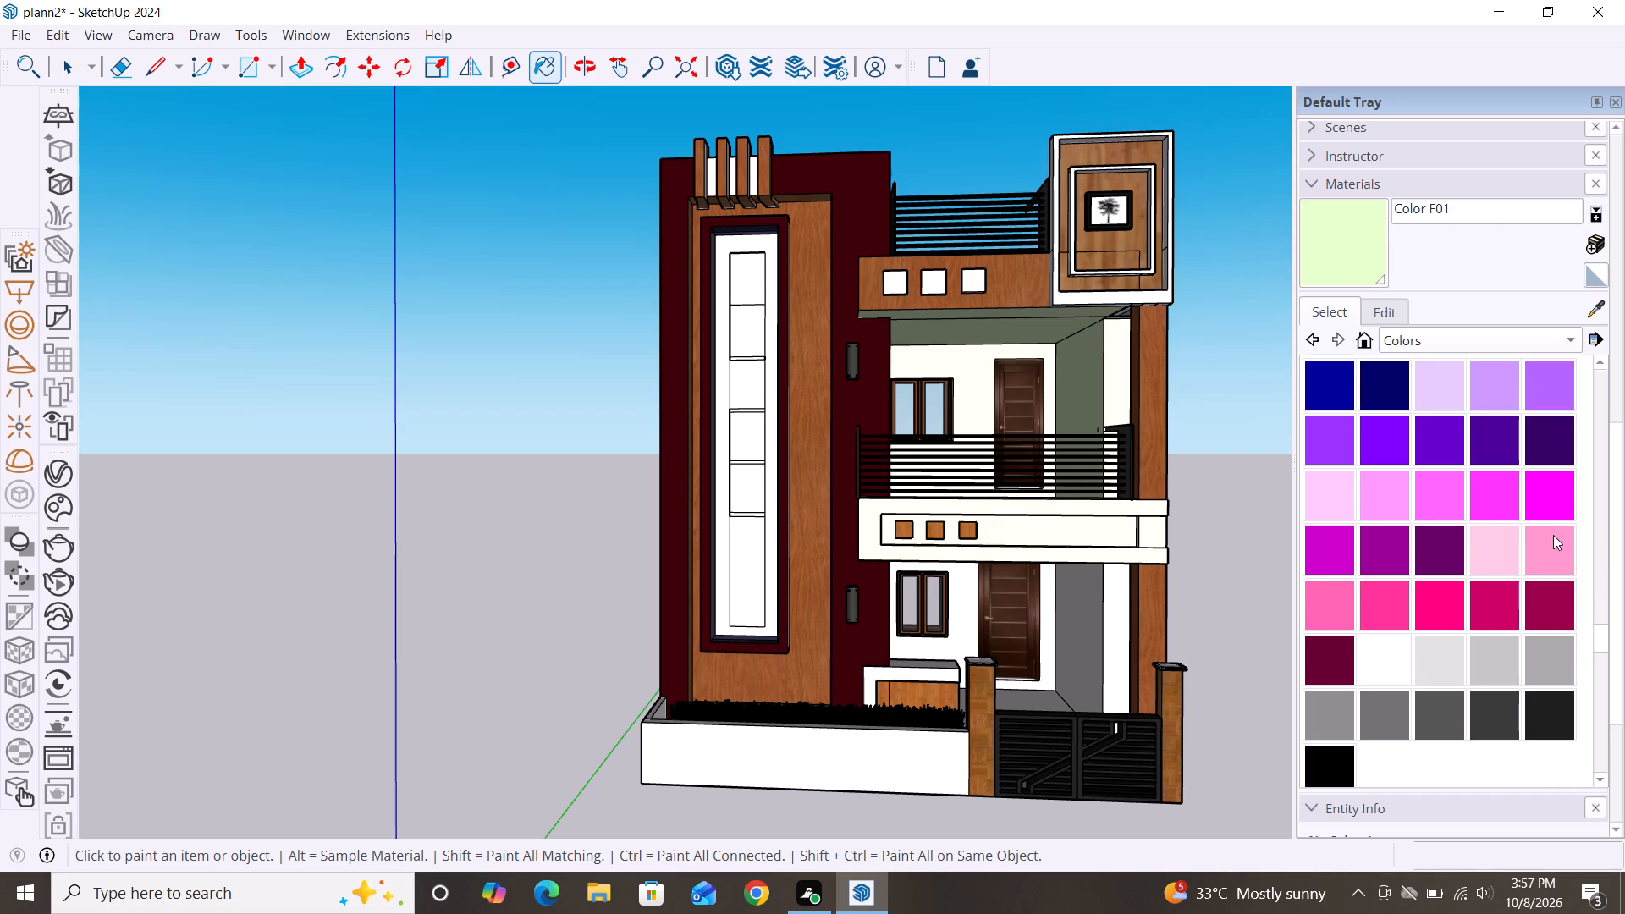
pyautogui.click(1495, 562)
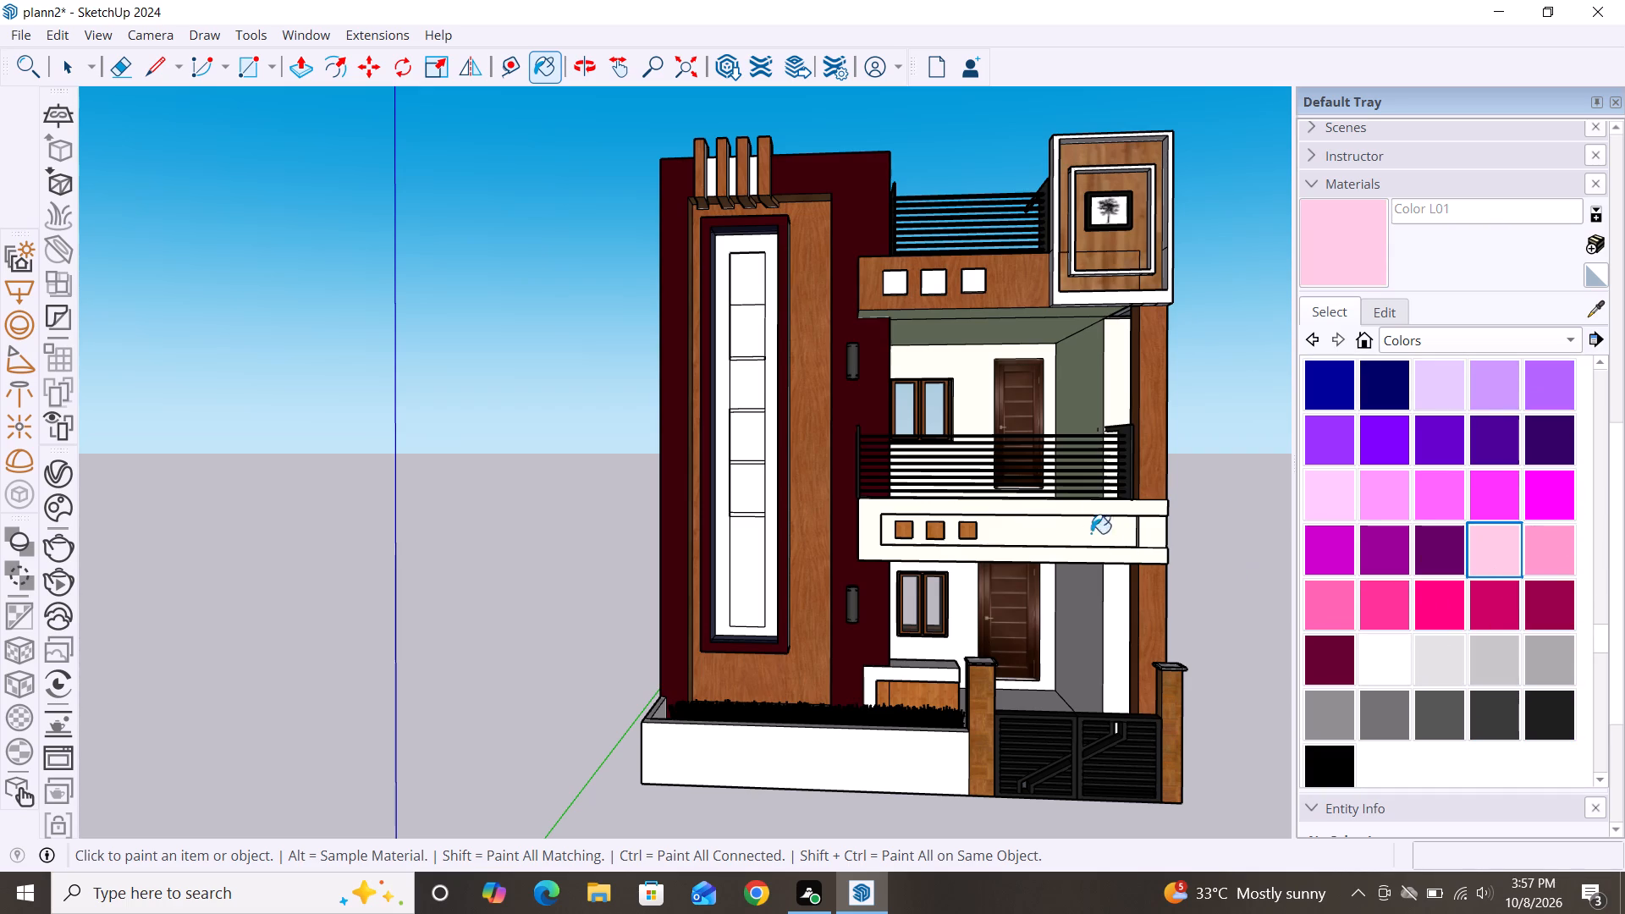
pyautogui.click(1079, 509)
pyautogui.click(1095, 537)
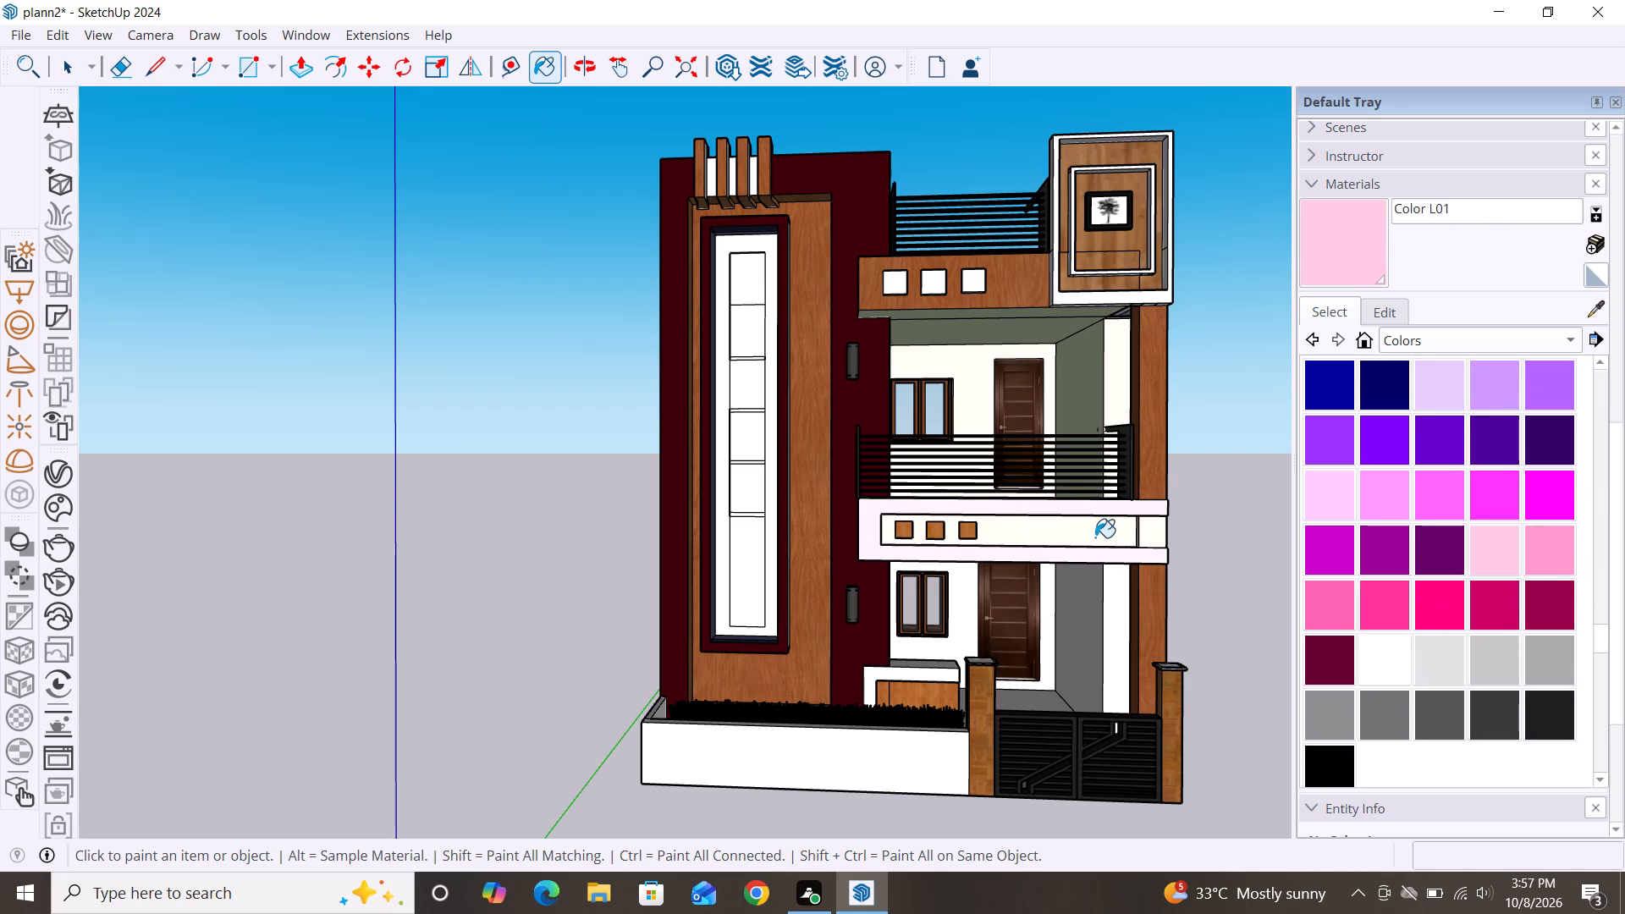
# Paint the recess, frame and end face of the lower balcony band with Color K01.
pyautogui.scroll(-2, 1205, 558)
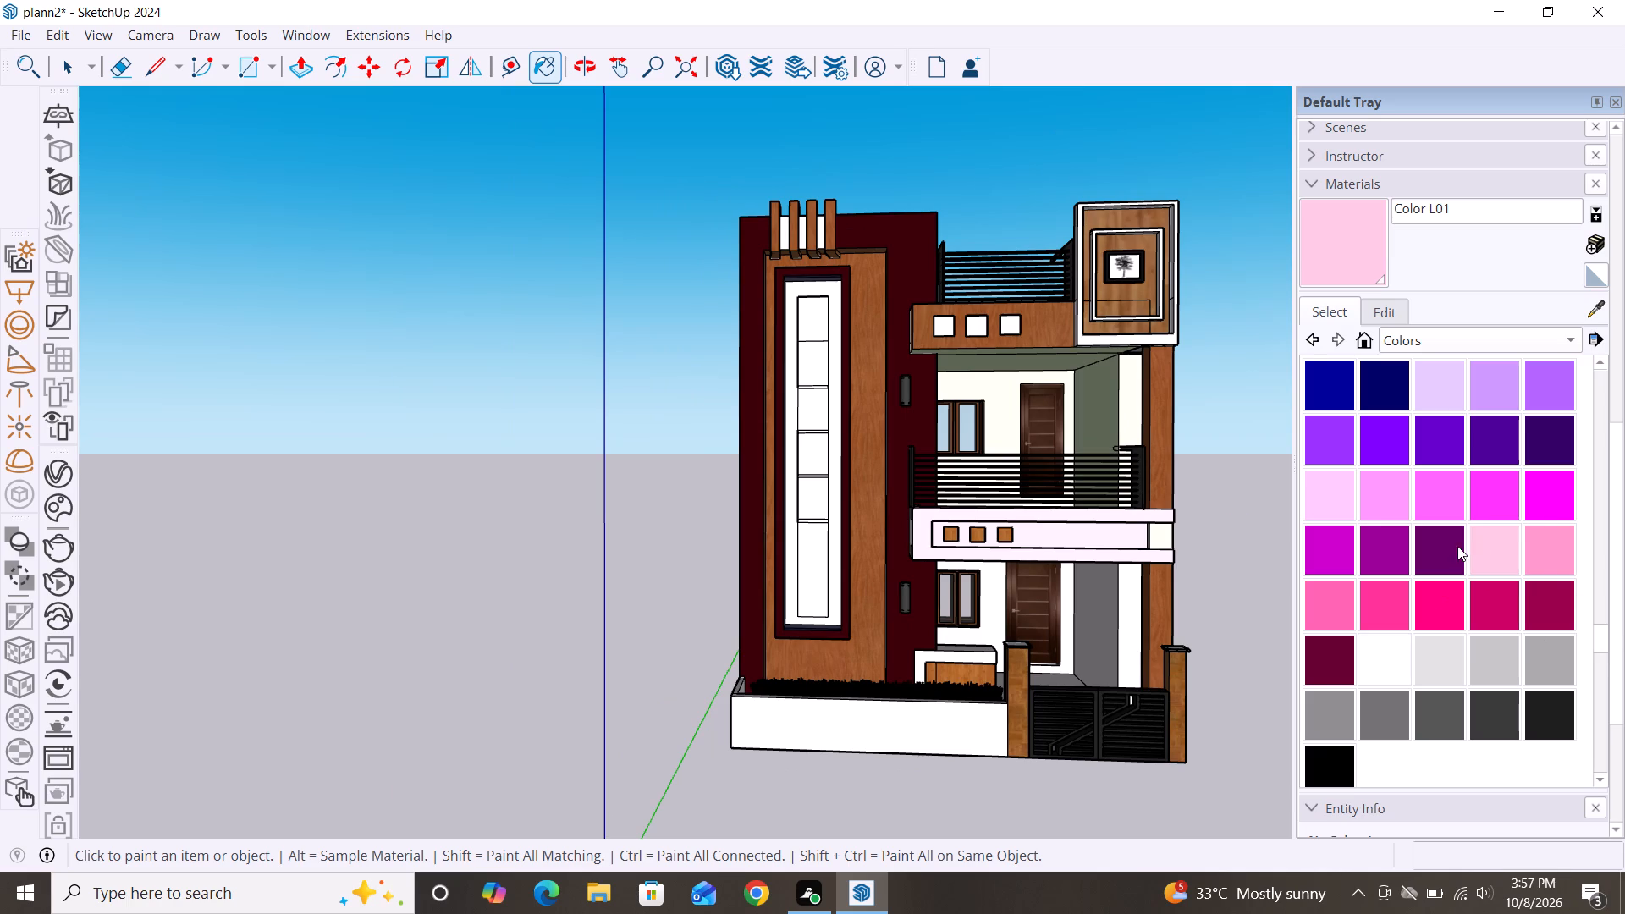
pyautogui.click(1345, 508)
pyautogui.click(1122, 539)
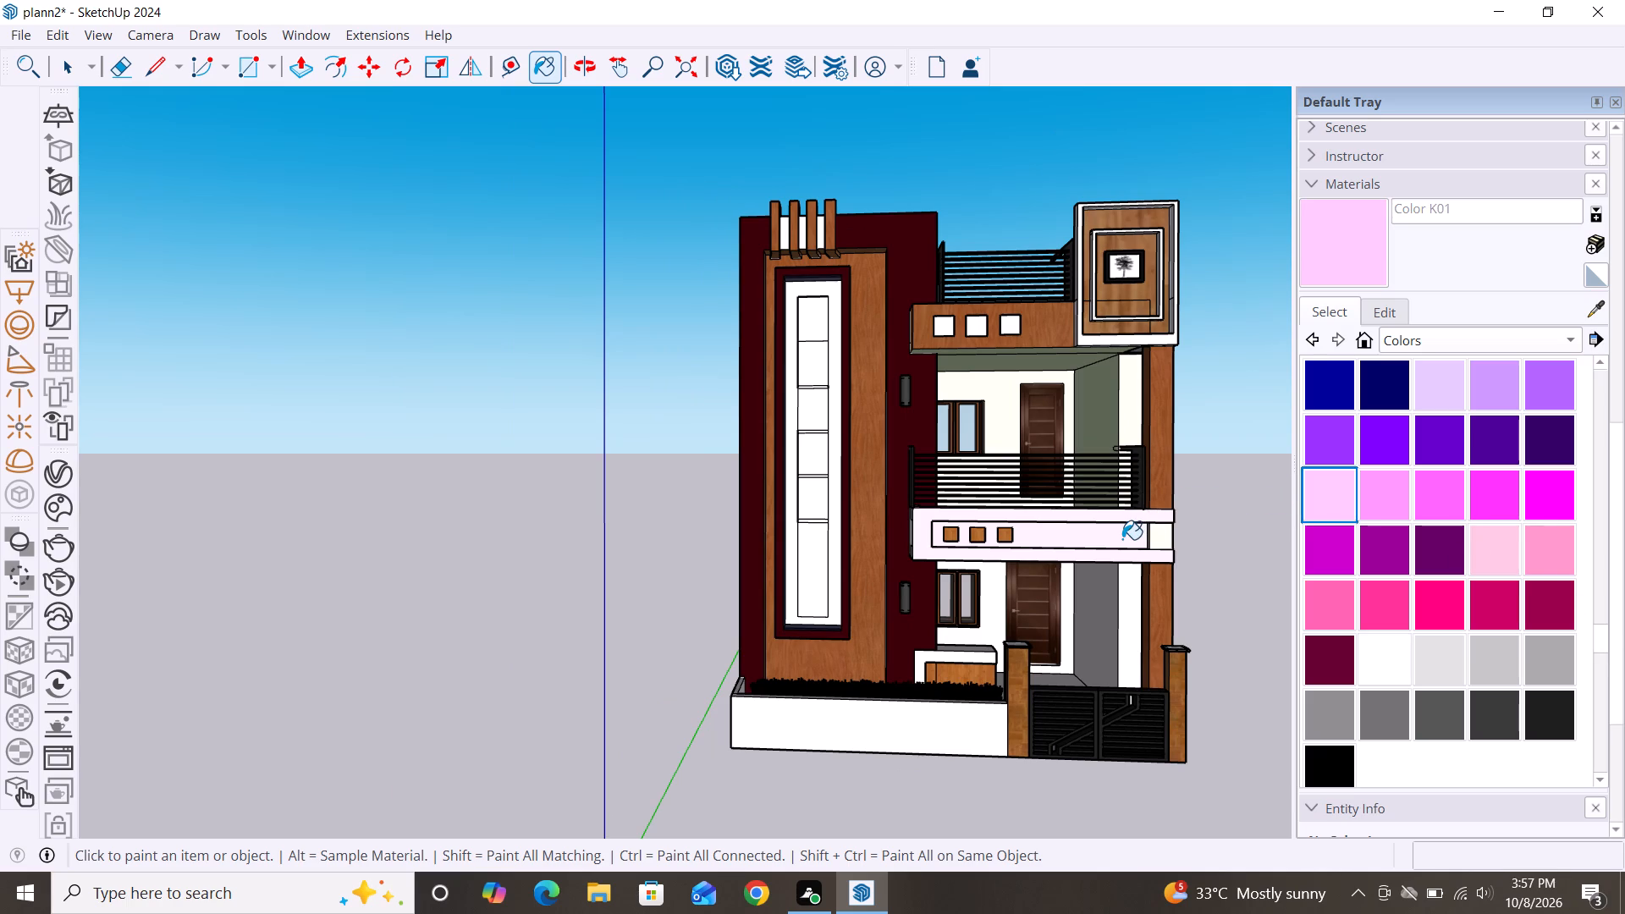
pyautogui.click(1132, 523)
pyautogui.click(1118, 564)
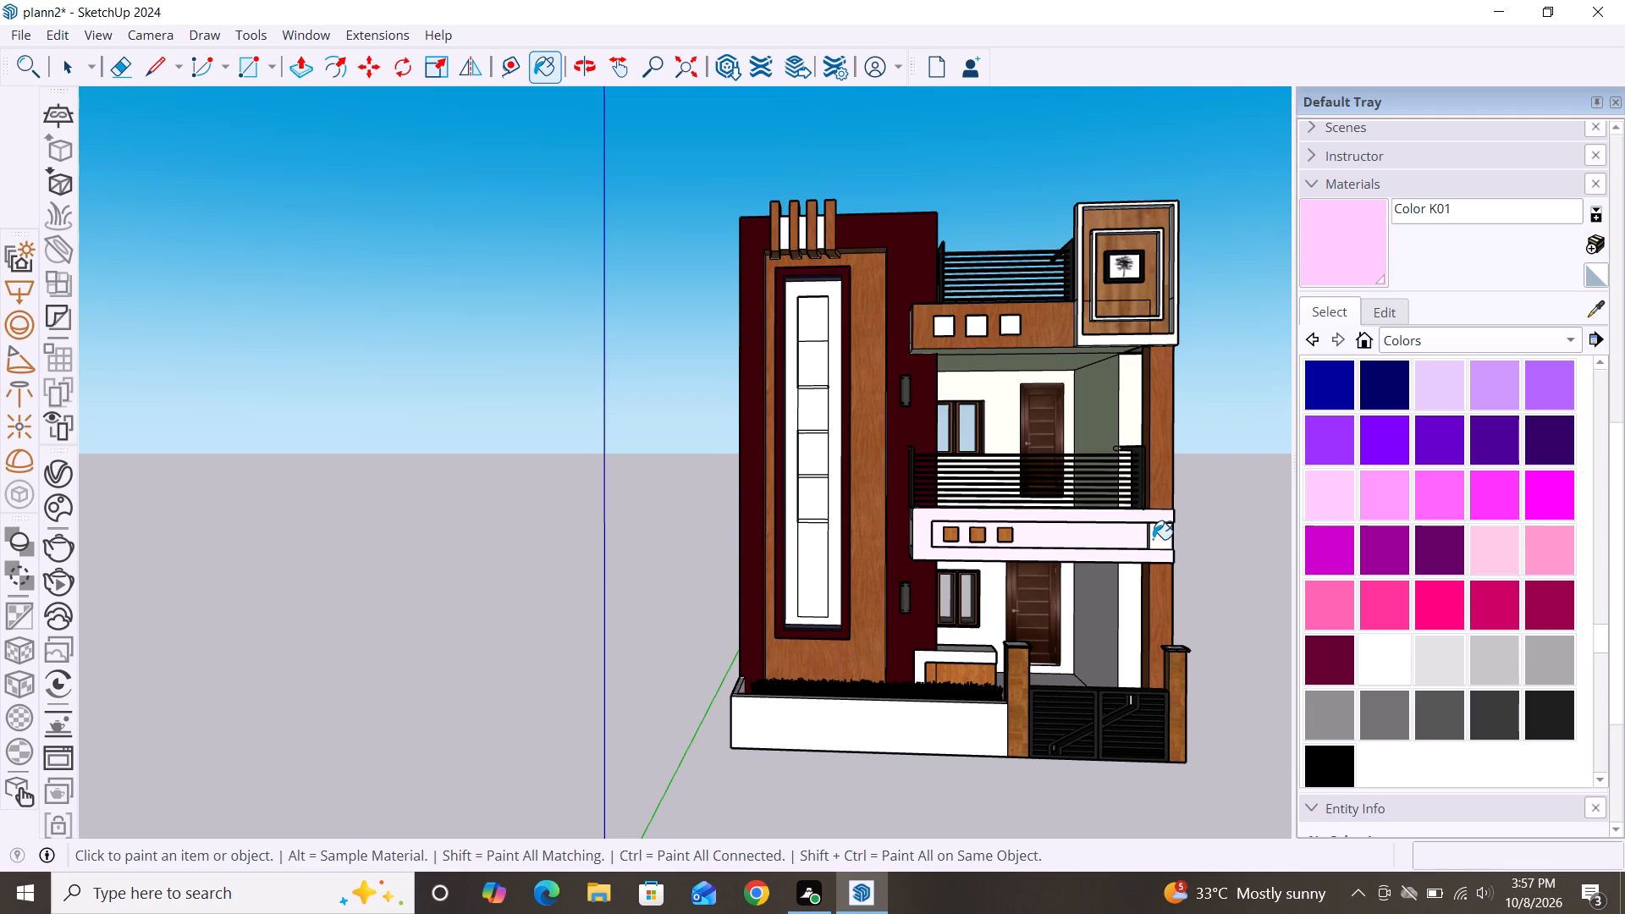
pyautogui.click(1153, 539)
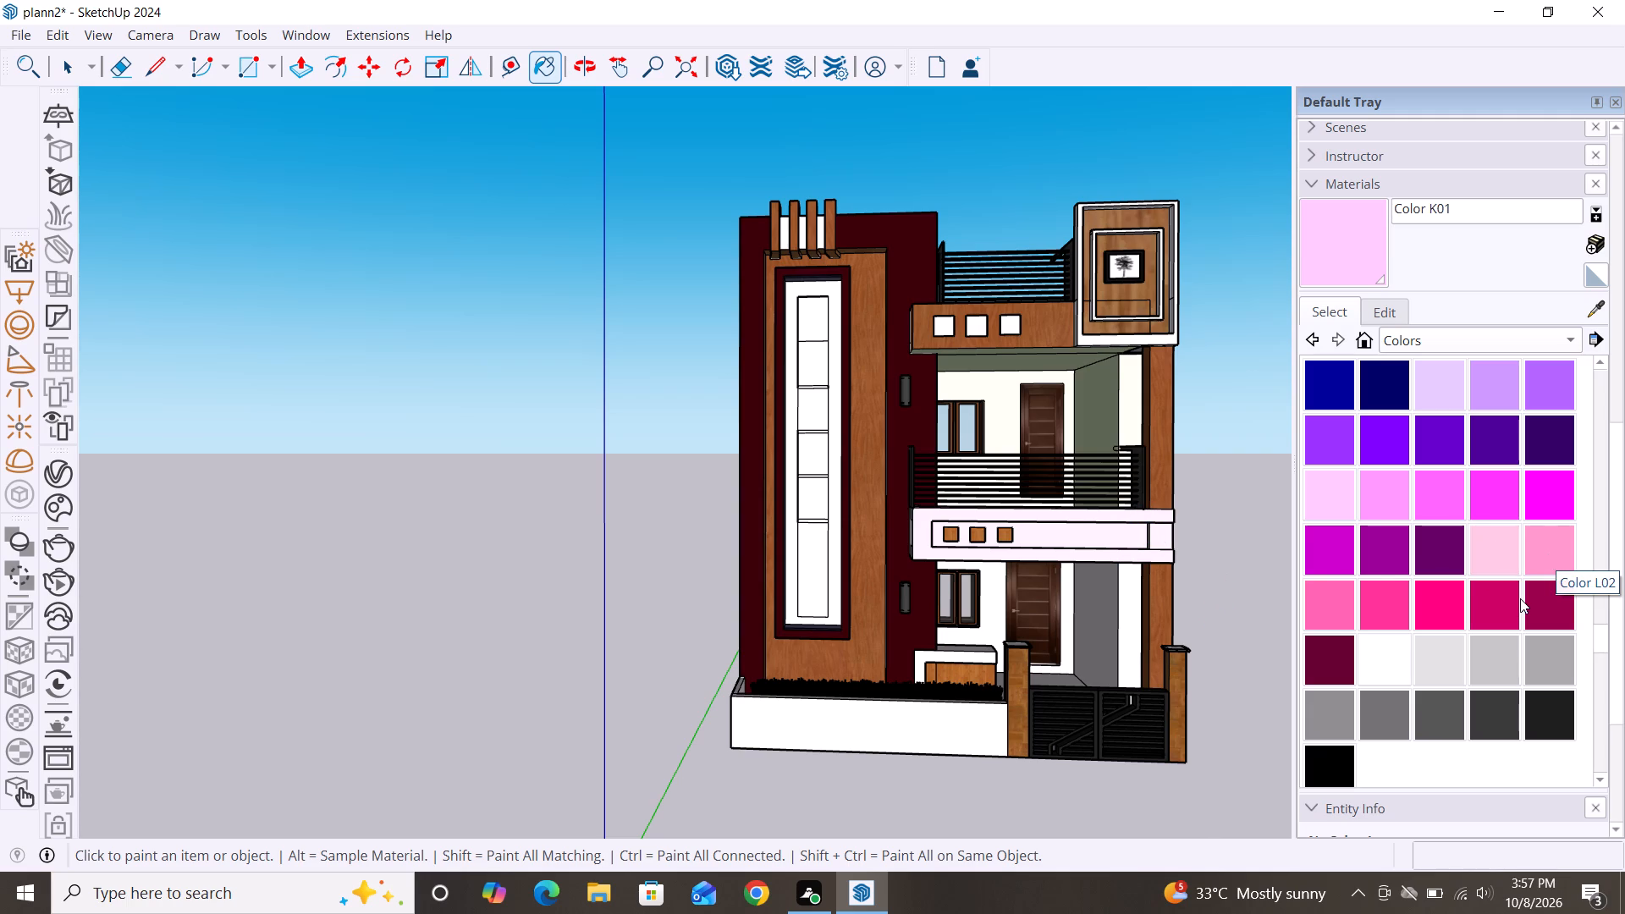
# Paint the front strip and main surface of the upper balcony ceiling with Color K01.
pyautogui.scroll(4, 1049, 507)
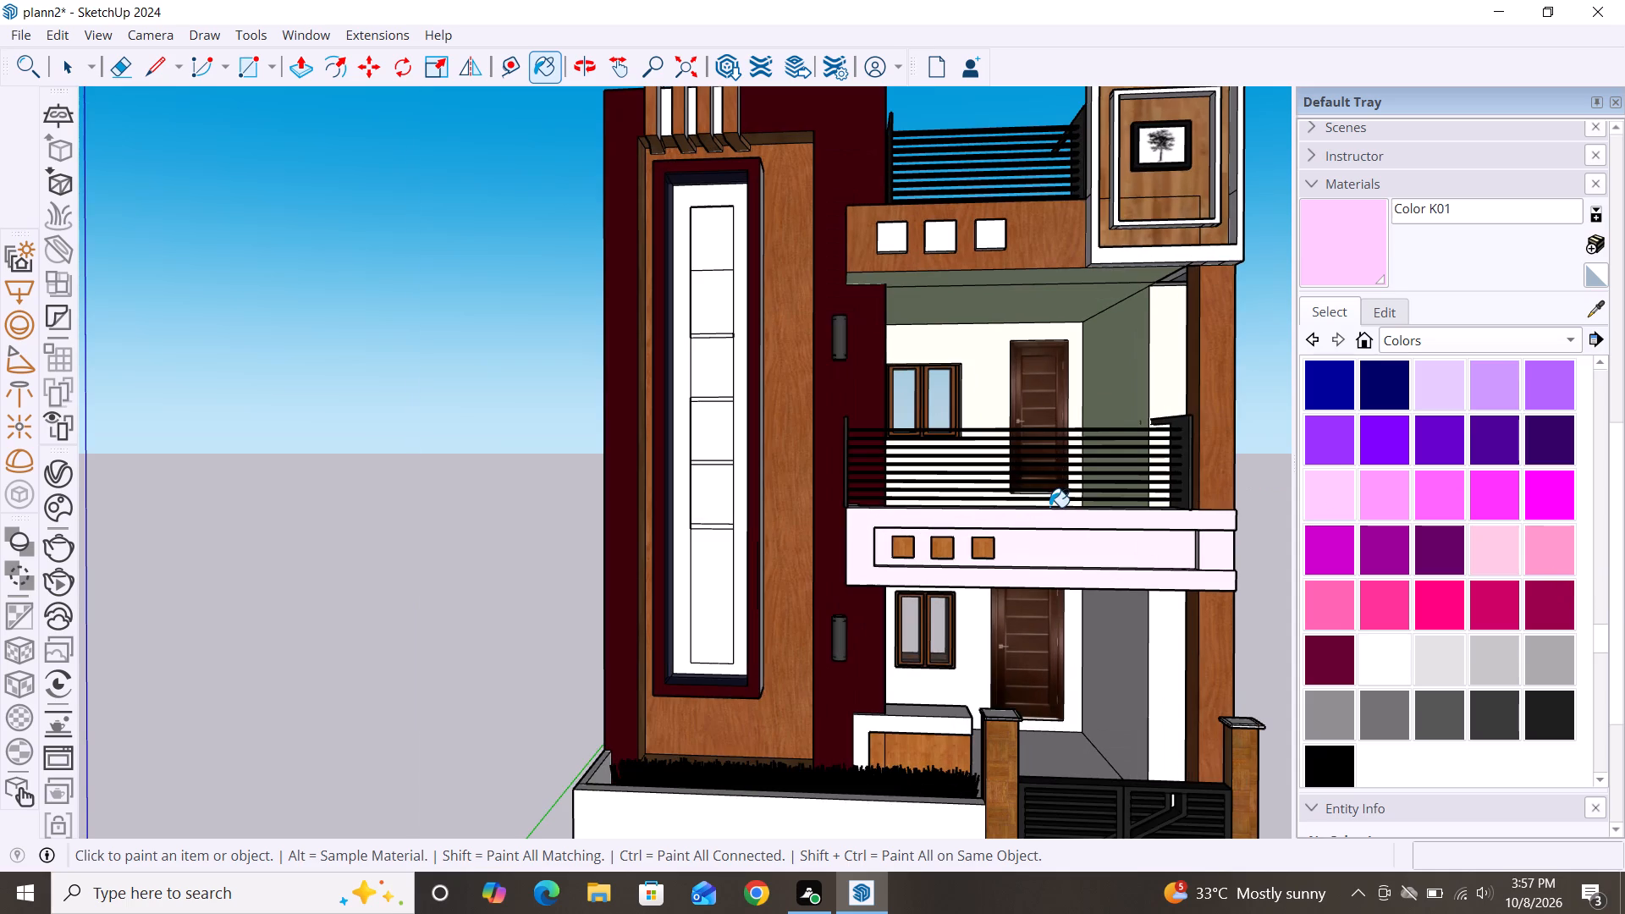
pyautogui.scroll(4, 1049, 507)
pyautogui.click(1050, 166)
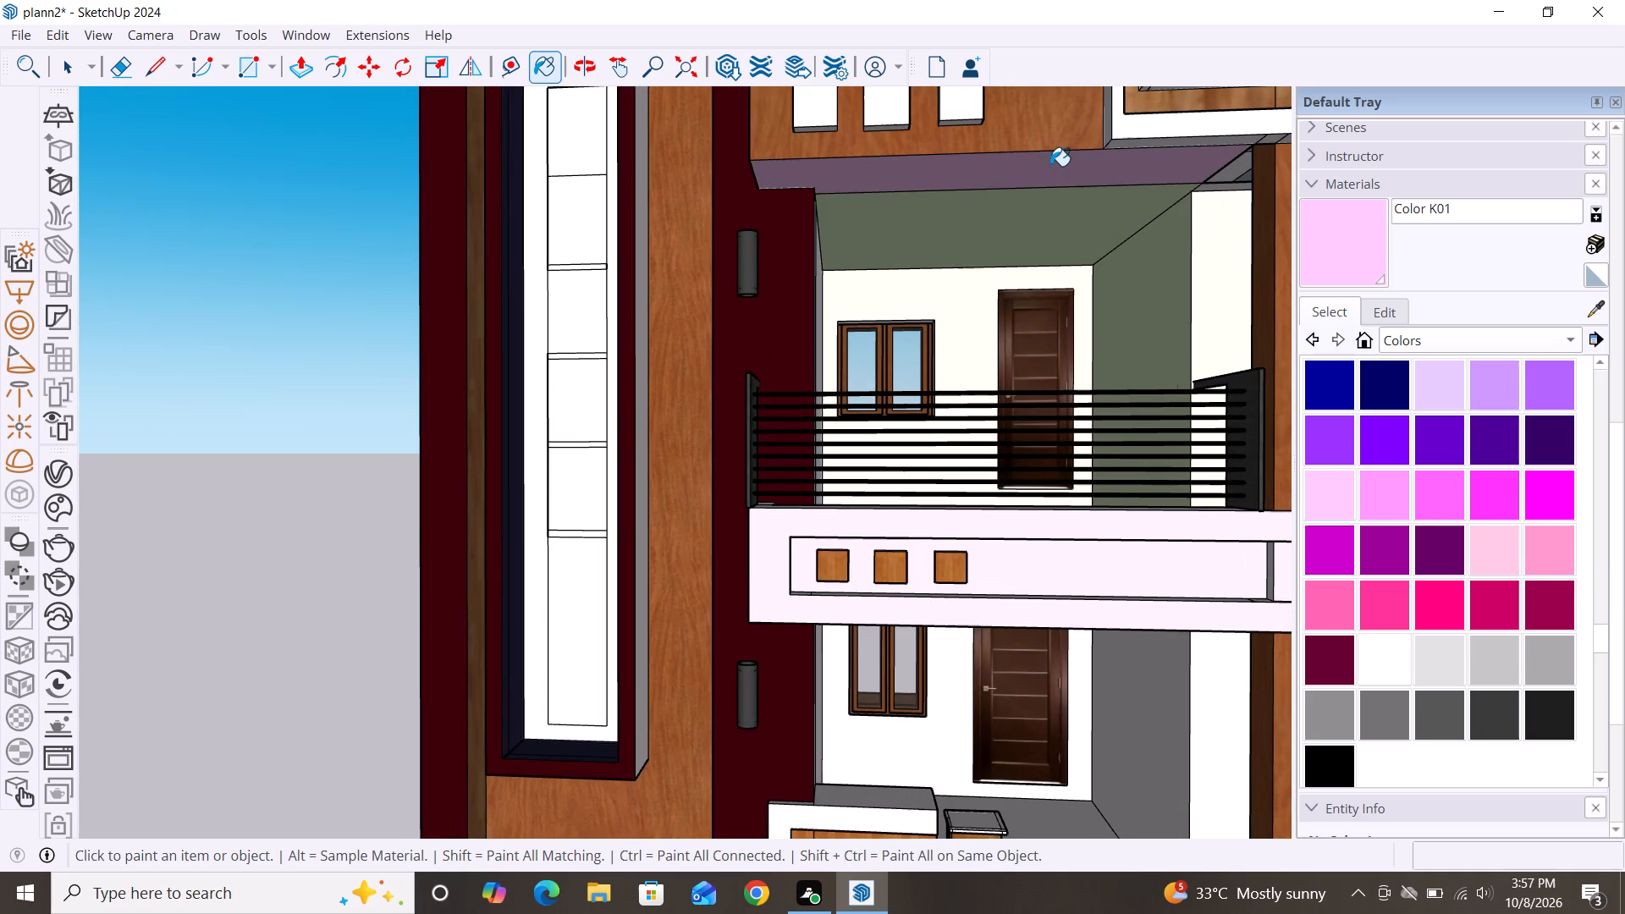
pyautogui.click(1060, 213)
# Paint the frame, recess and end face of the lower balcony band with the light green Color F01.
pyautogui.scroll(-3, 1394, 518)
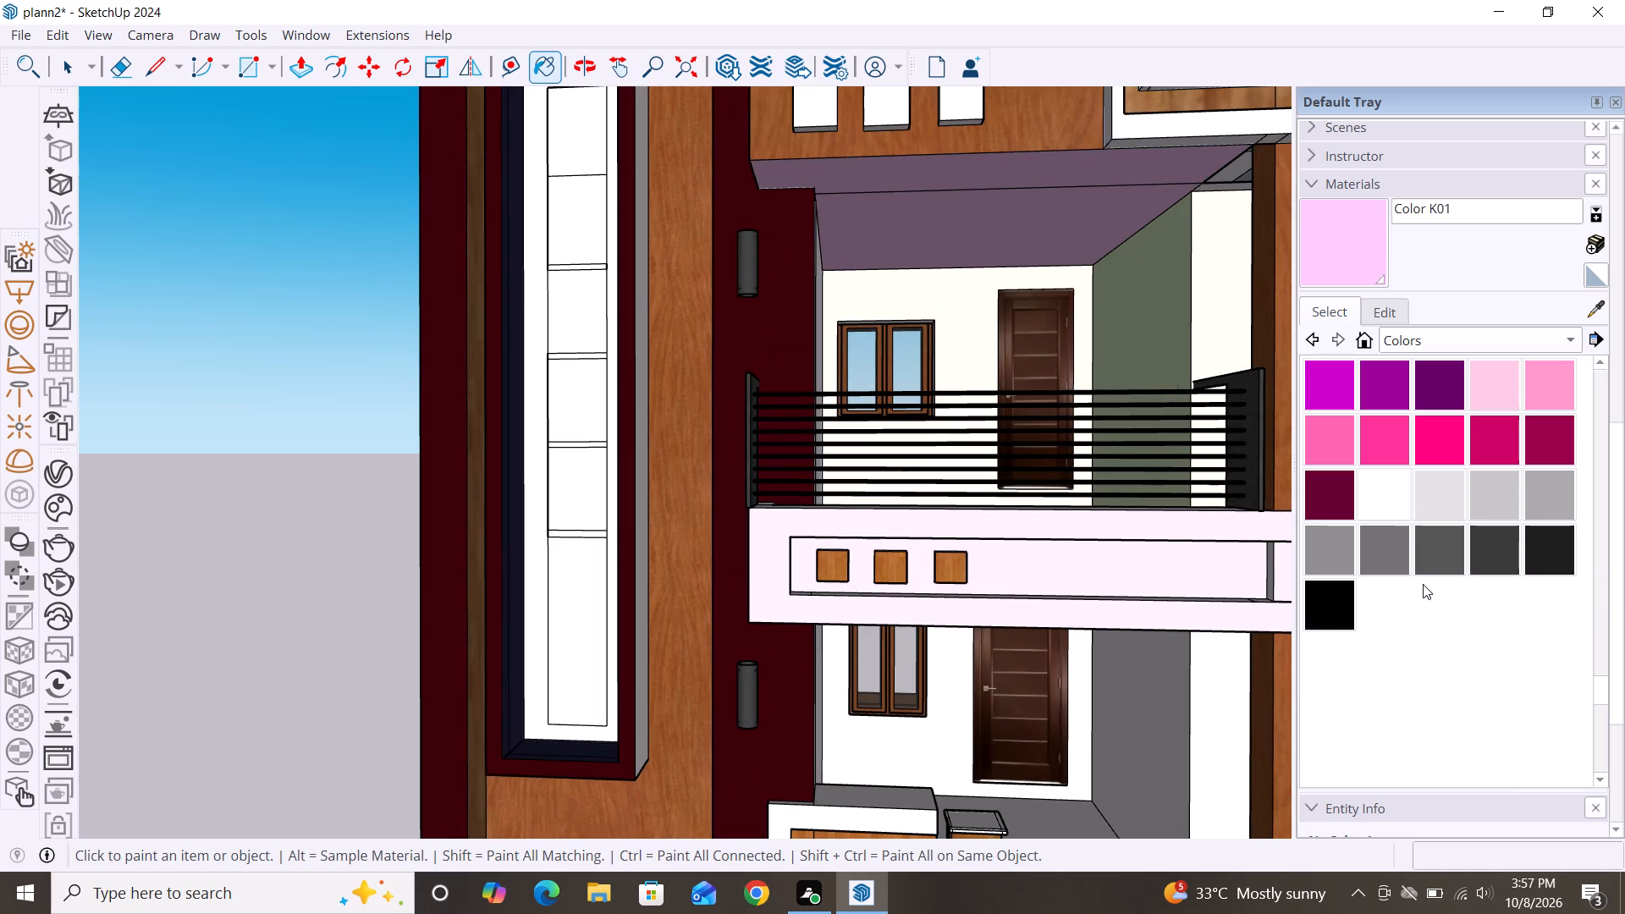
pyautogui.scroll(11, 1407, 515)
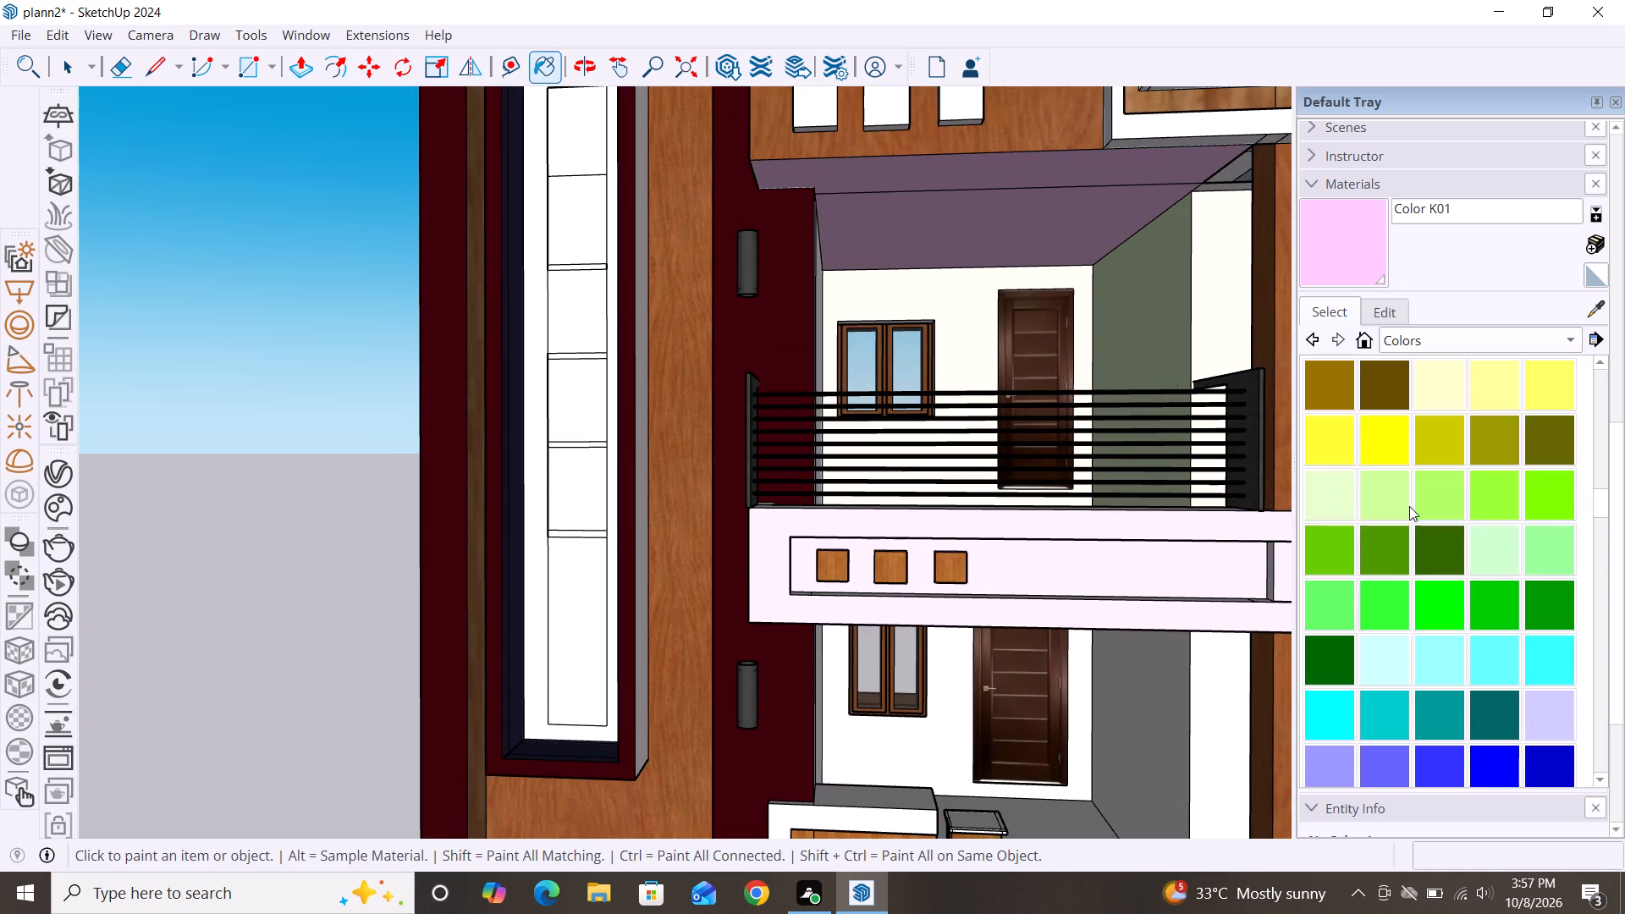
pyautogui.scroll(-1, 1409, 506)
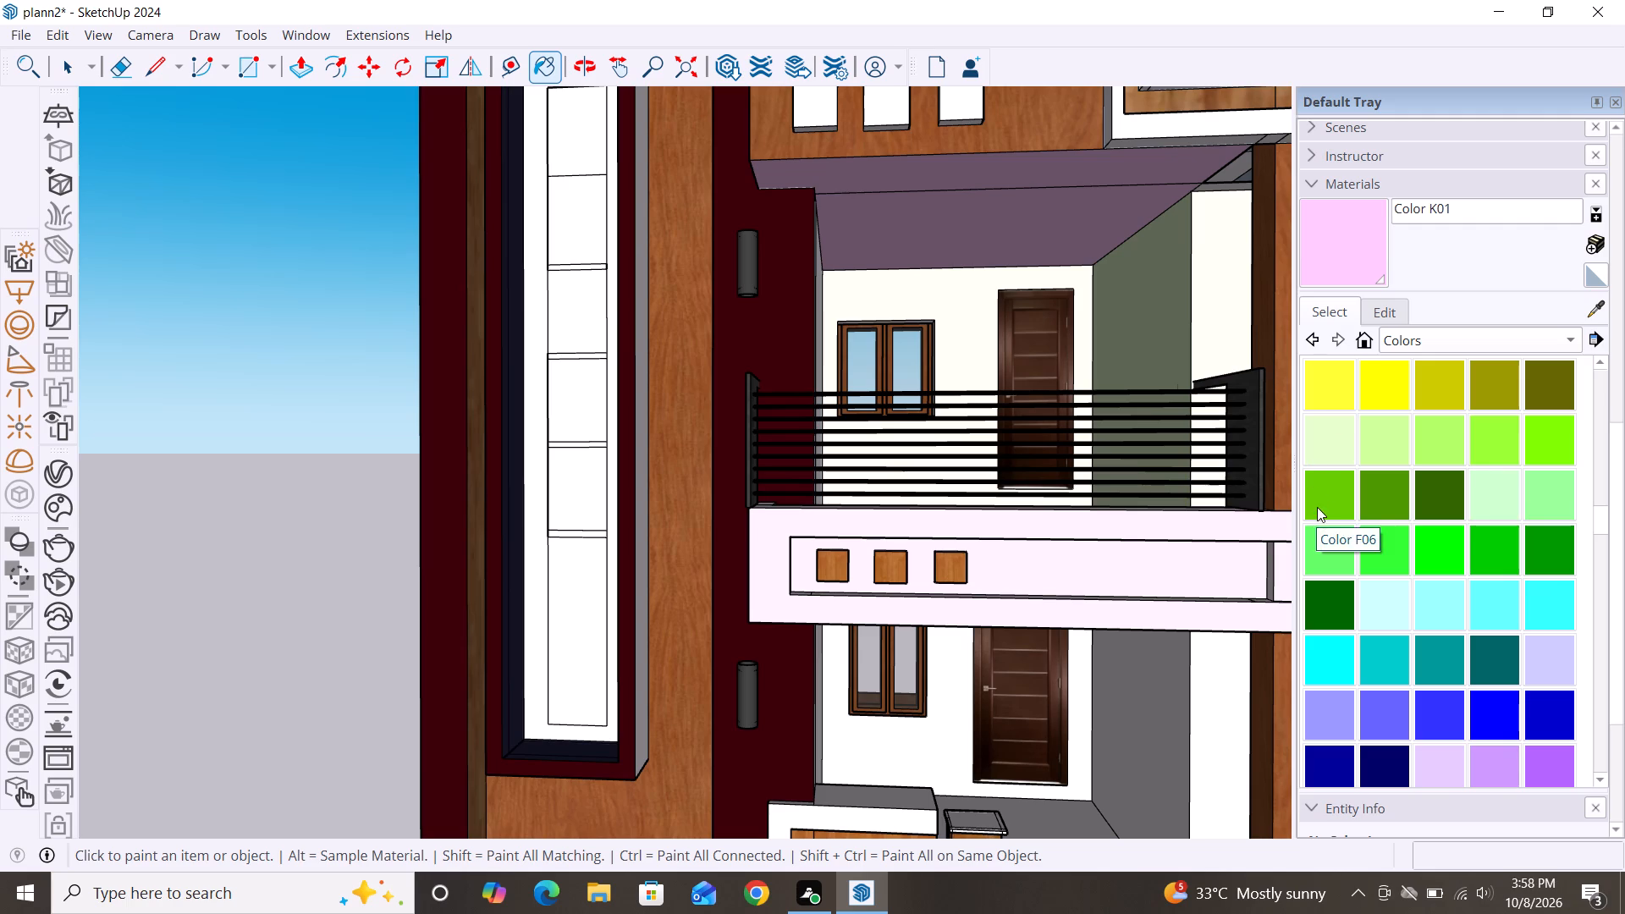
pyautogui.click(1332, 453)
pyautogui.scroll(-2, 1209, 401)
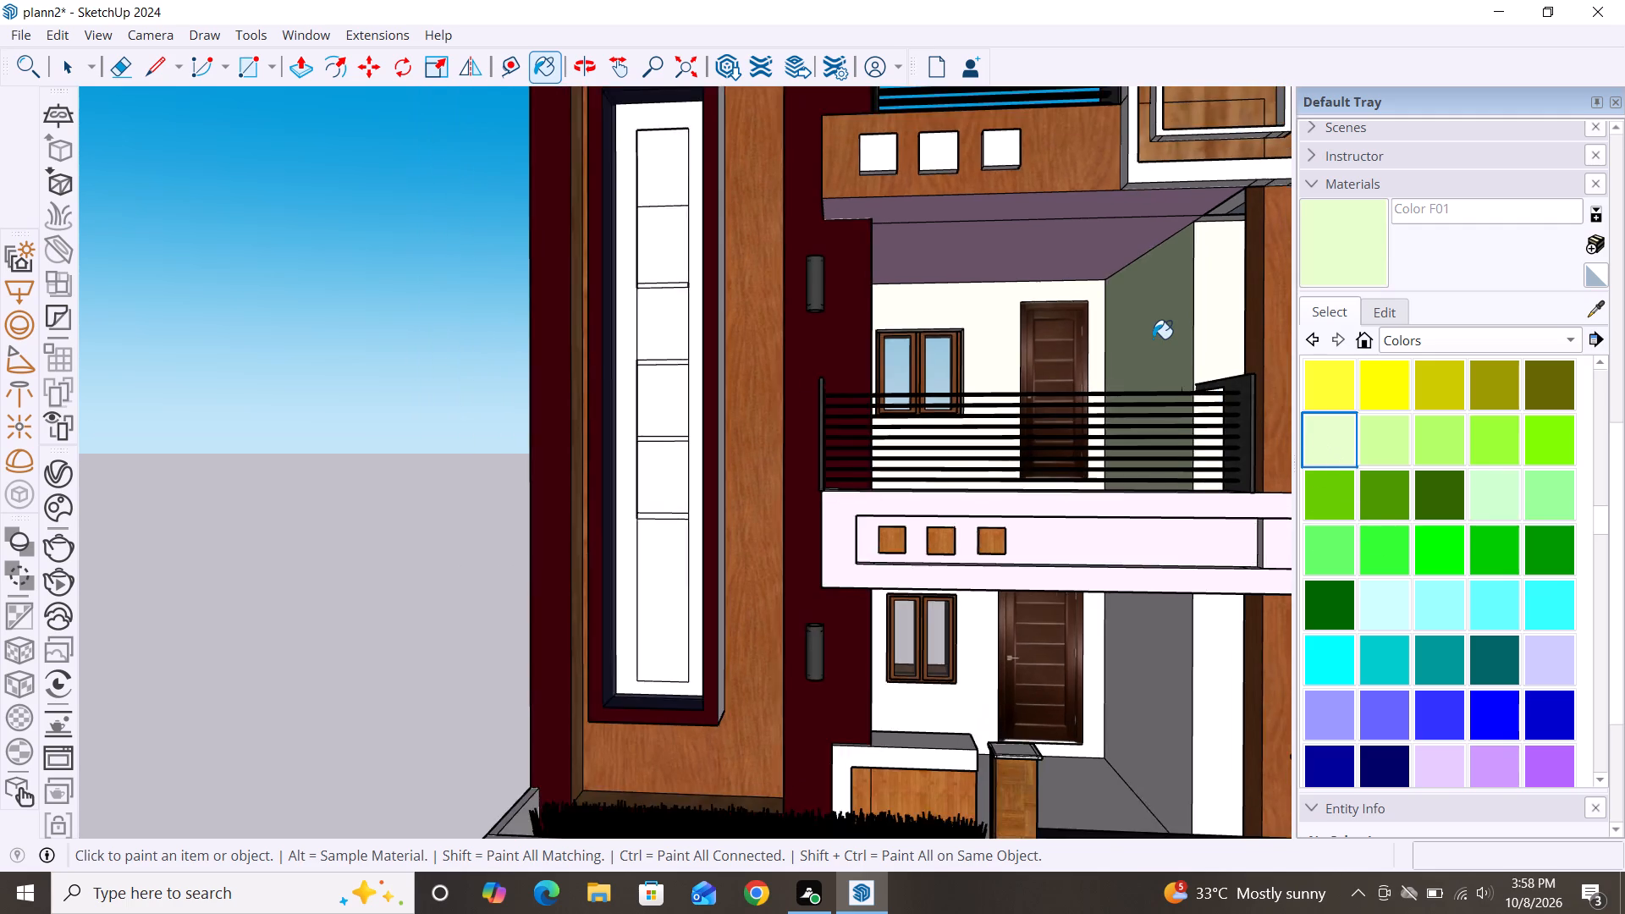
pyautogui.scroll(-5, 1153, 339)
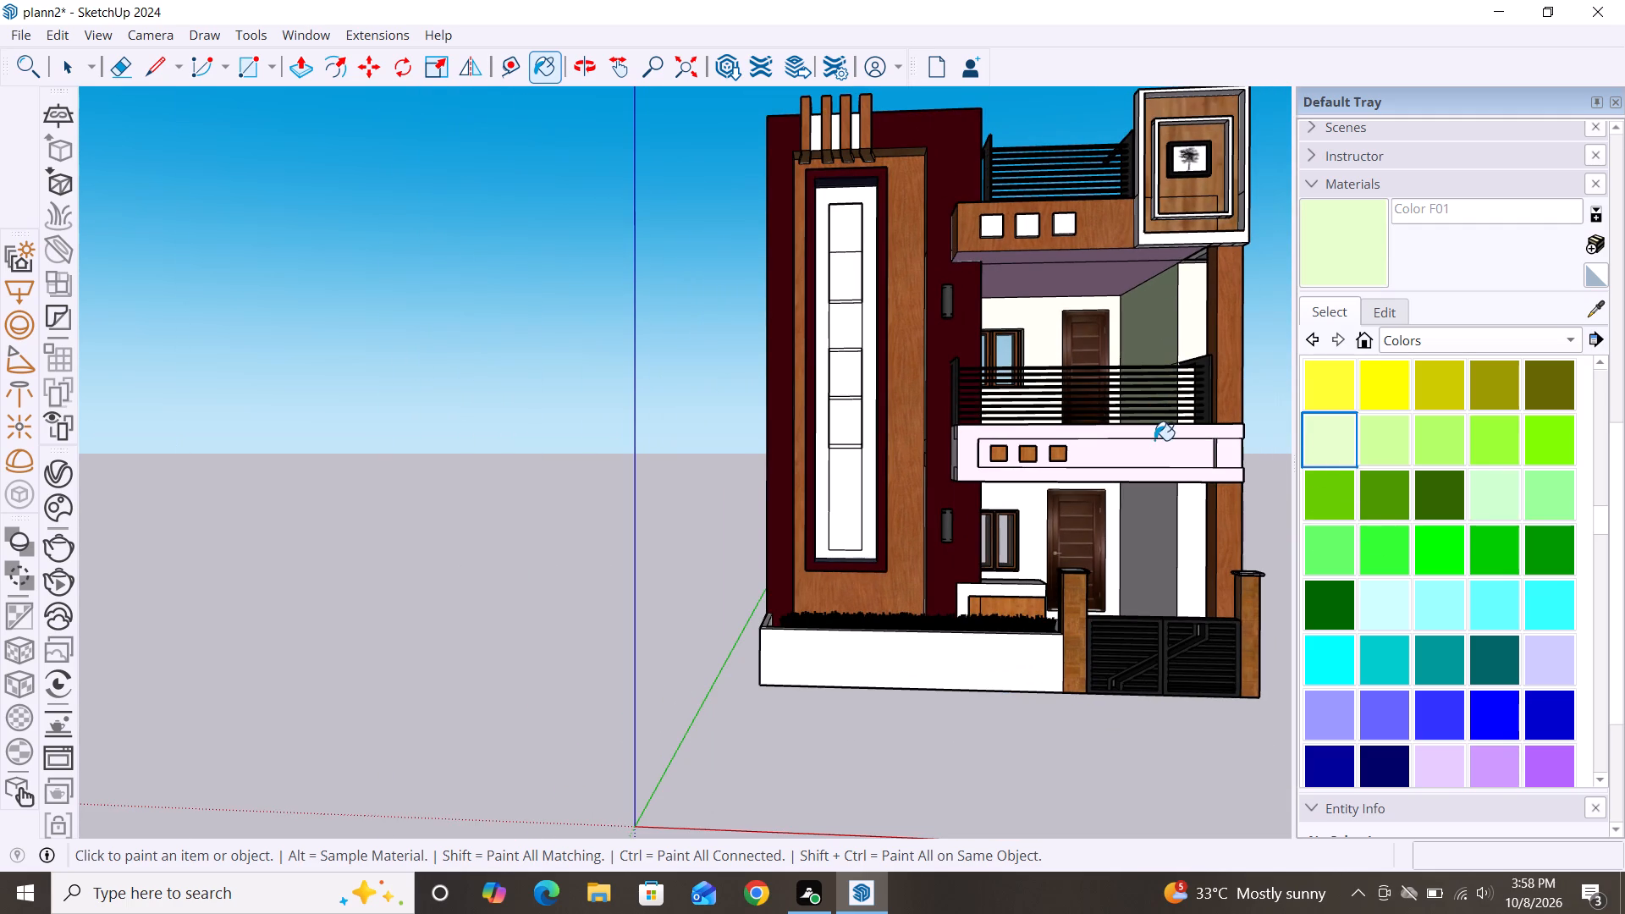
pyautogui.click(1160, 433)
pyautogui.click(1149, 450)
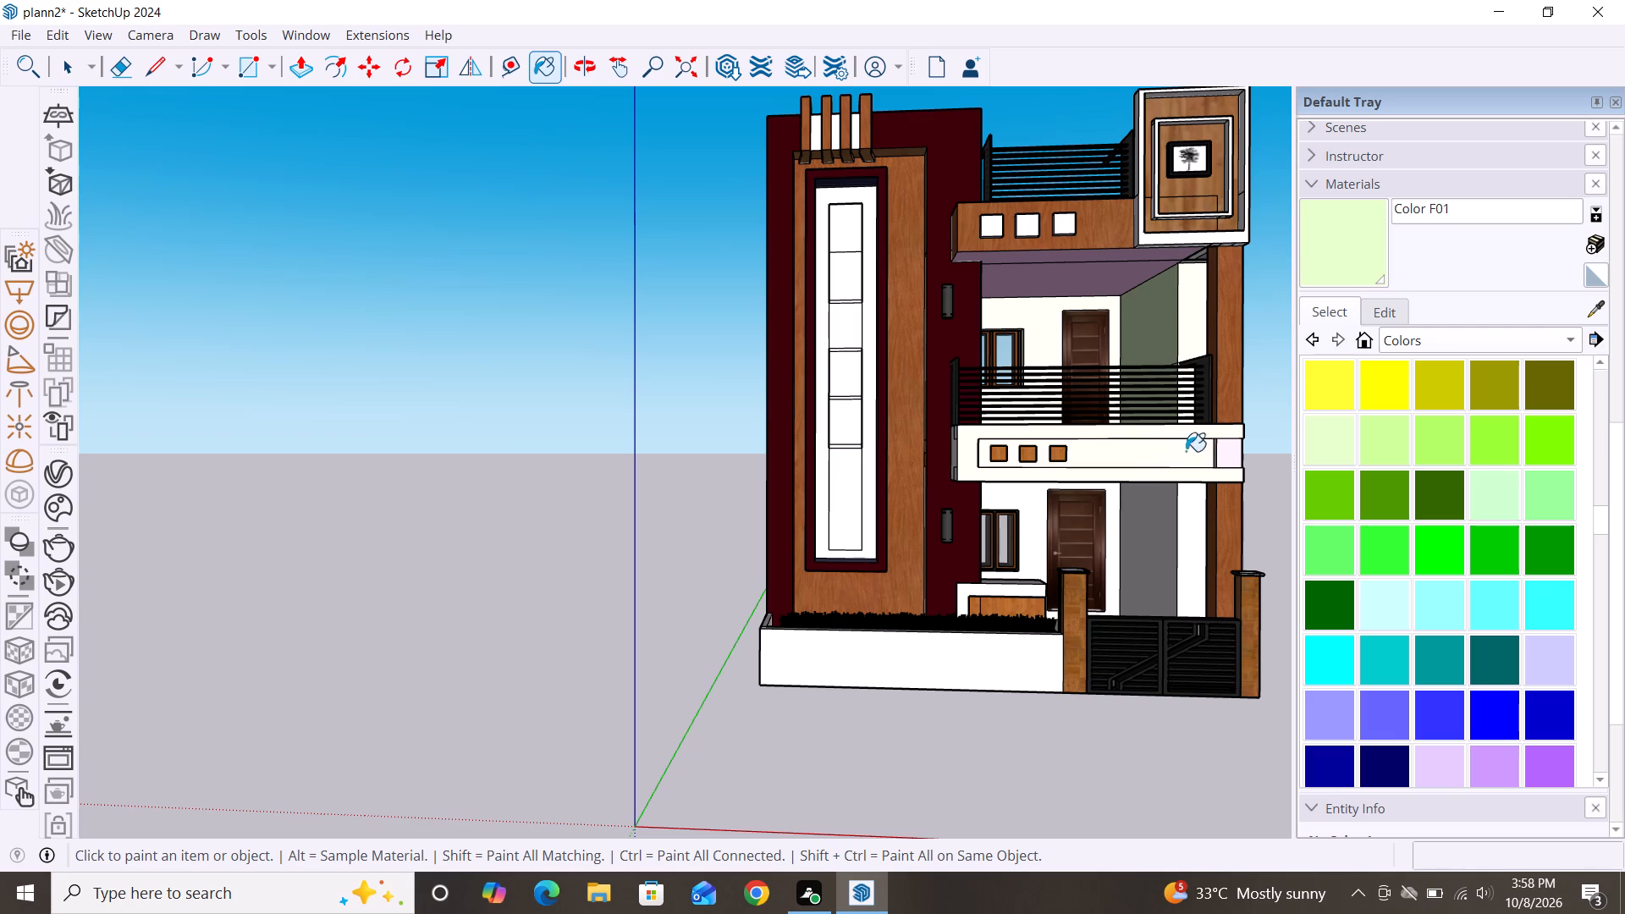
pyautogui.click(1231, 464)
# Paint the upper balcony's narrow wall strip beside the wooden column and both ceiling surfaces with Color F01.
pyautogui.click(1200, 311)
pyautogui.click(1128, 265)
pyautogui.click(1136, 251)
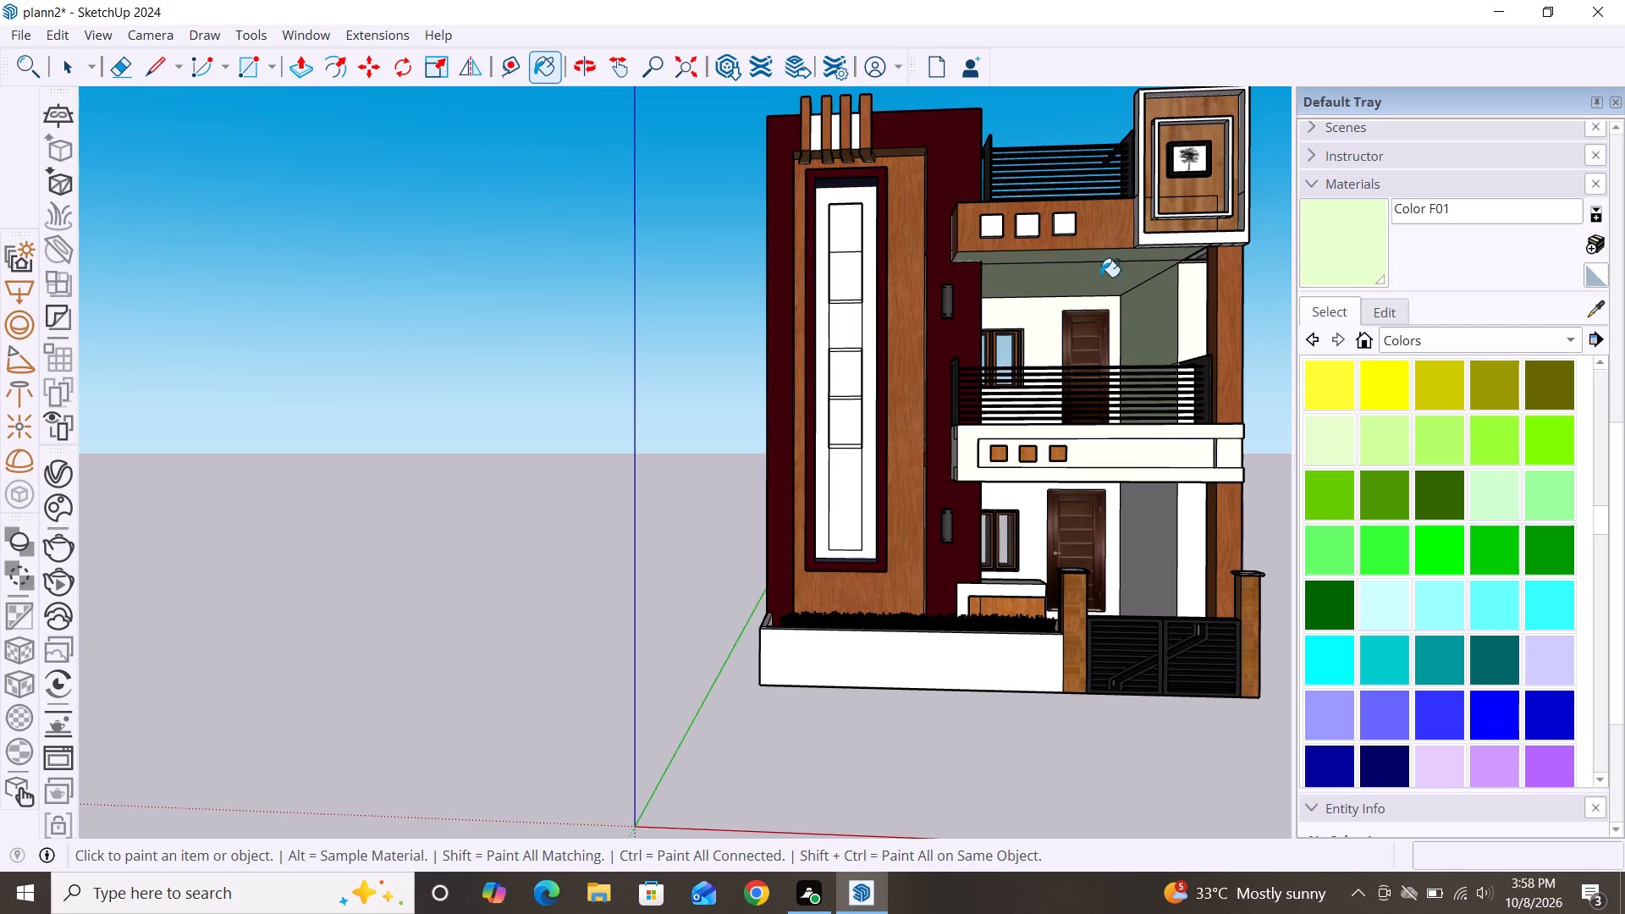
# Paint the front face of the low boundary wall beside the gate with Color F01.
pyautogui.scroll(-2, 941, 393)
pyautogui.scroll(-2, 1069, 404)
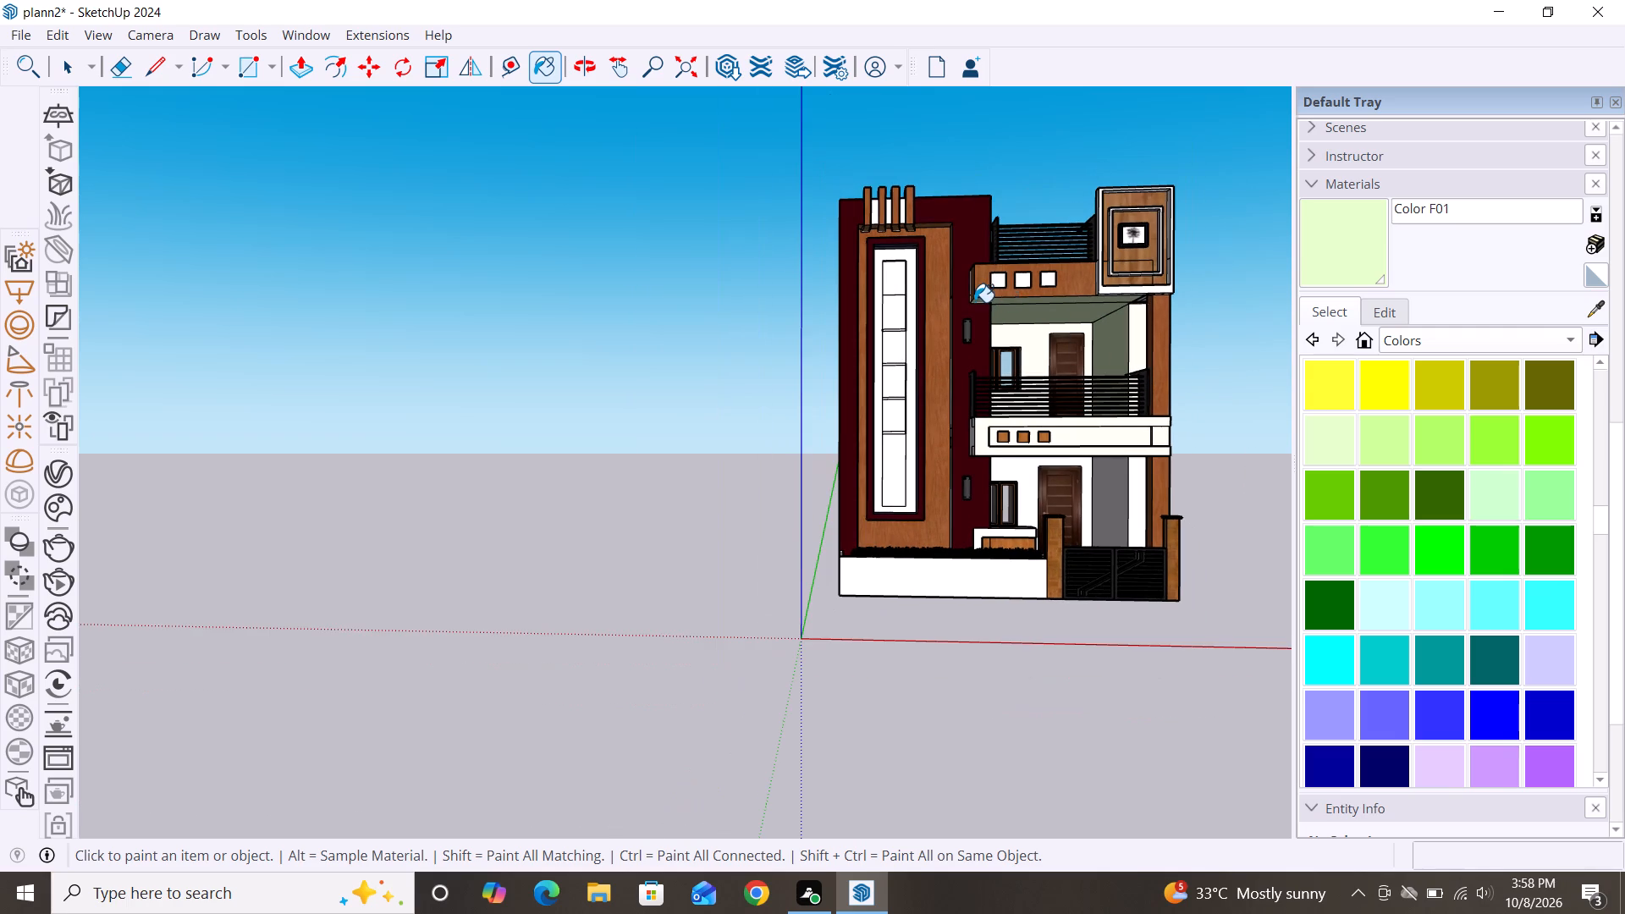
pyautogui.scroll(18, 974, 301)
pyautogui.scroll(-3, 941, 328)
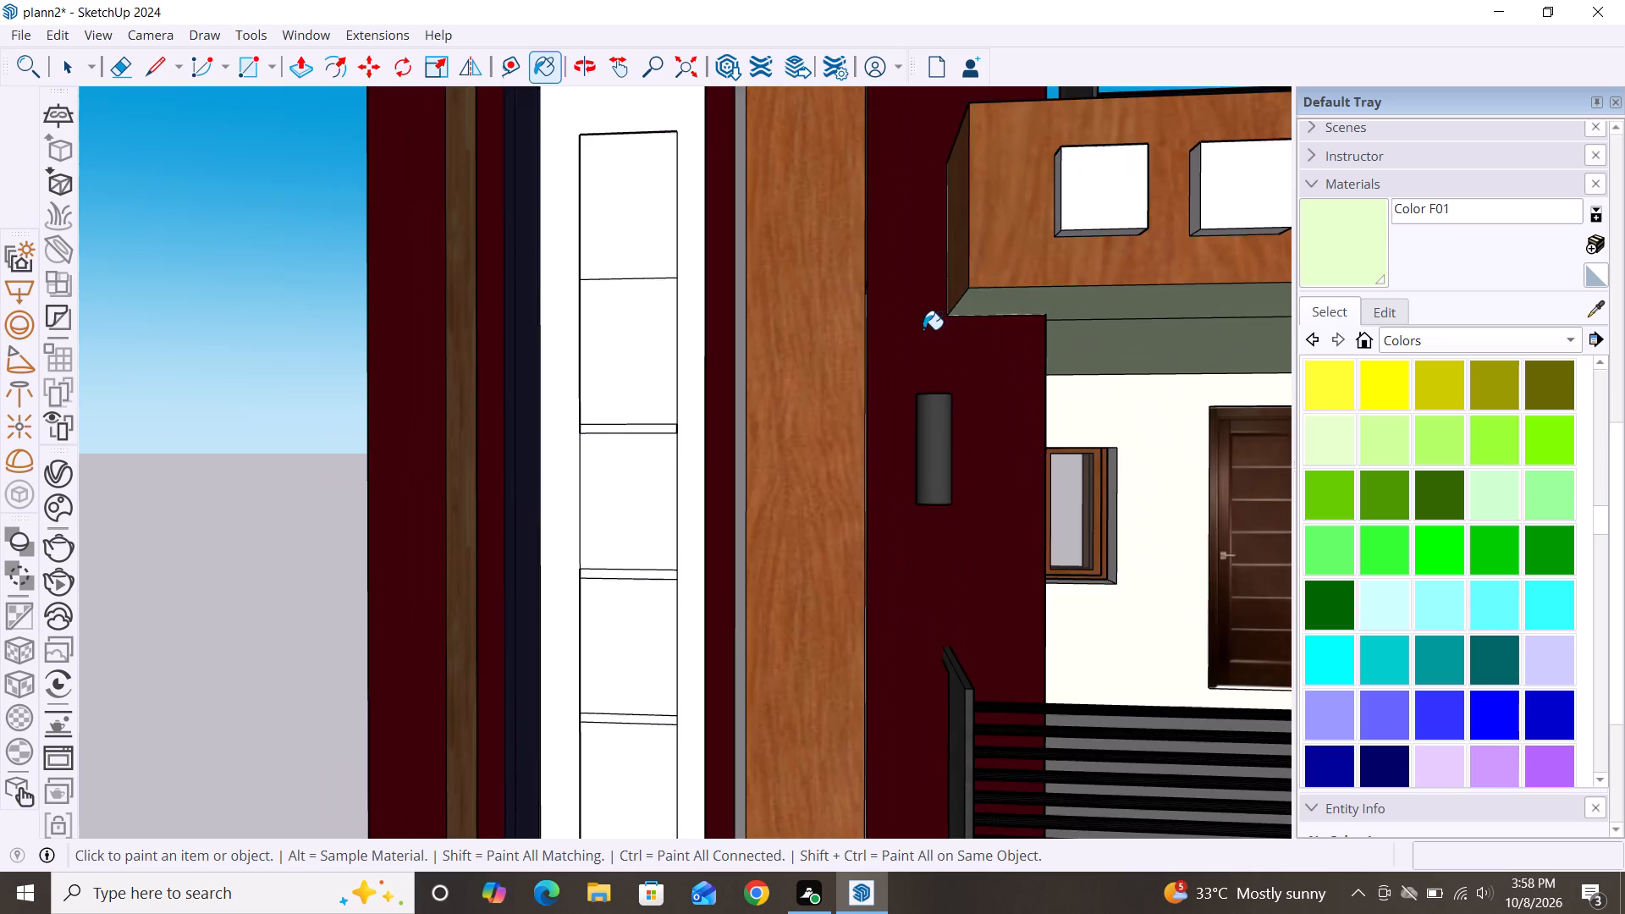
pyautogui.scroll(-10, 923, 306)
pyautogui.scroll(-6, 793, 315)
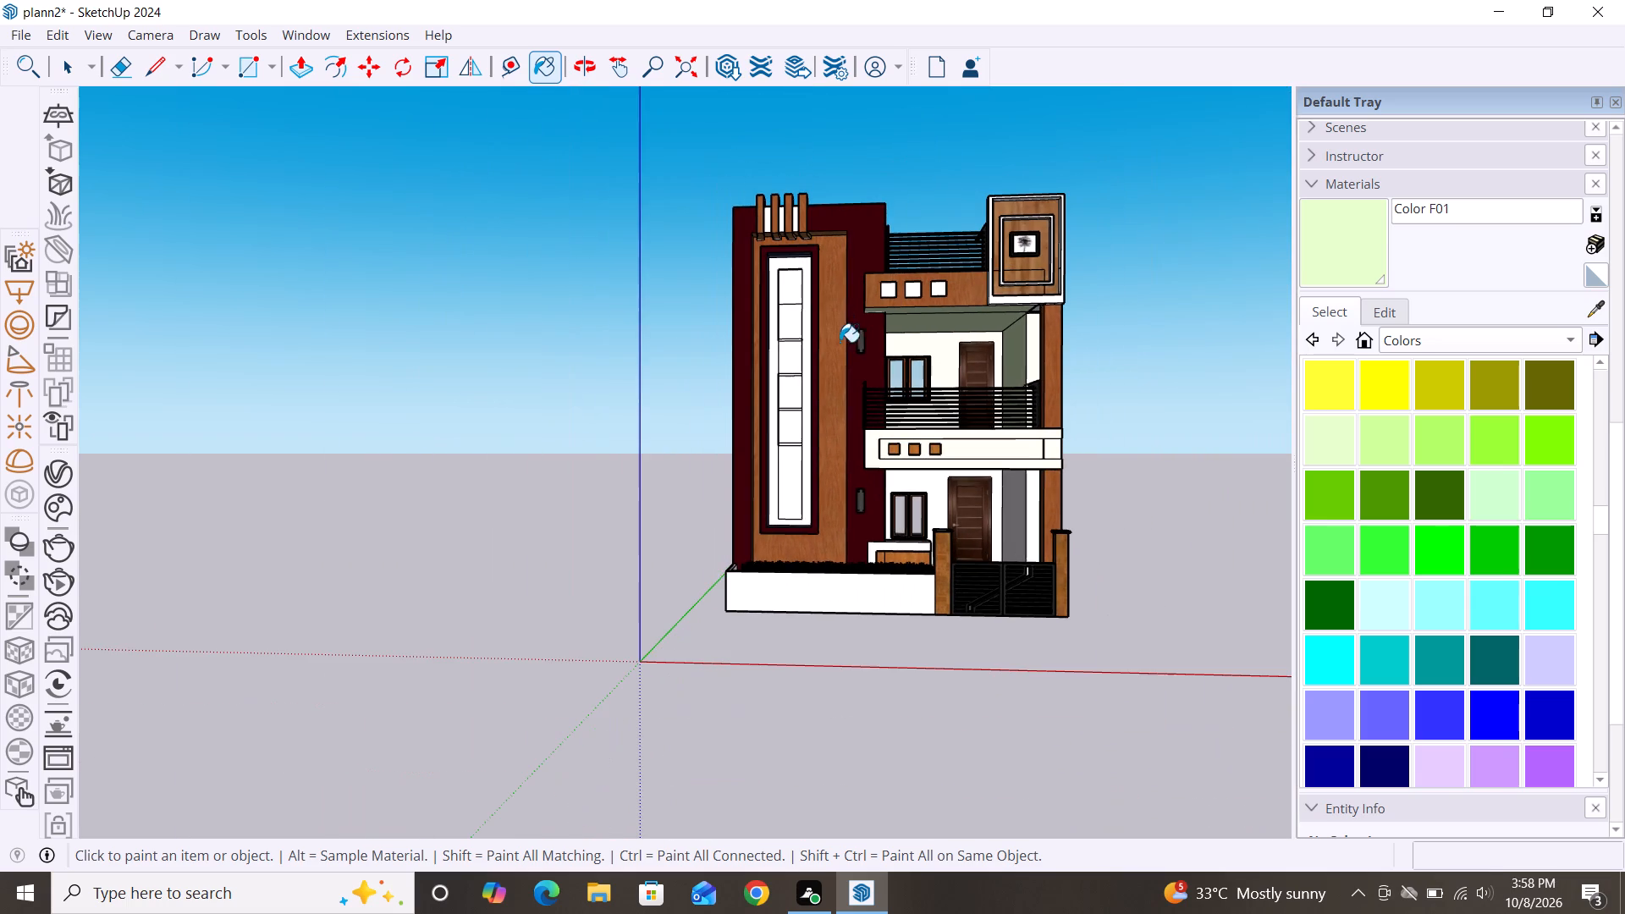
pyautogui.click(816, 578)
# Edit Color F01 into a cream shade by setting green to 227 and blue to 196.
pyautogui.scroll(-2, 1177, 484)
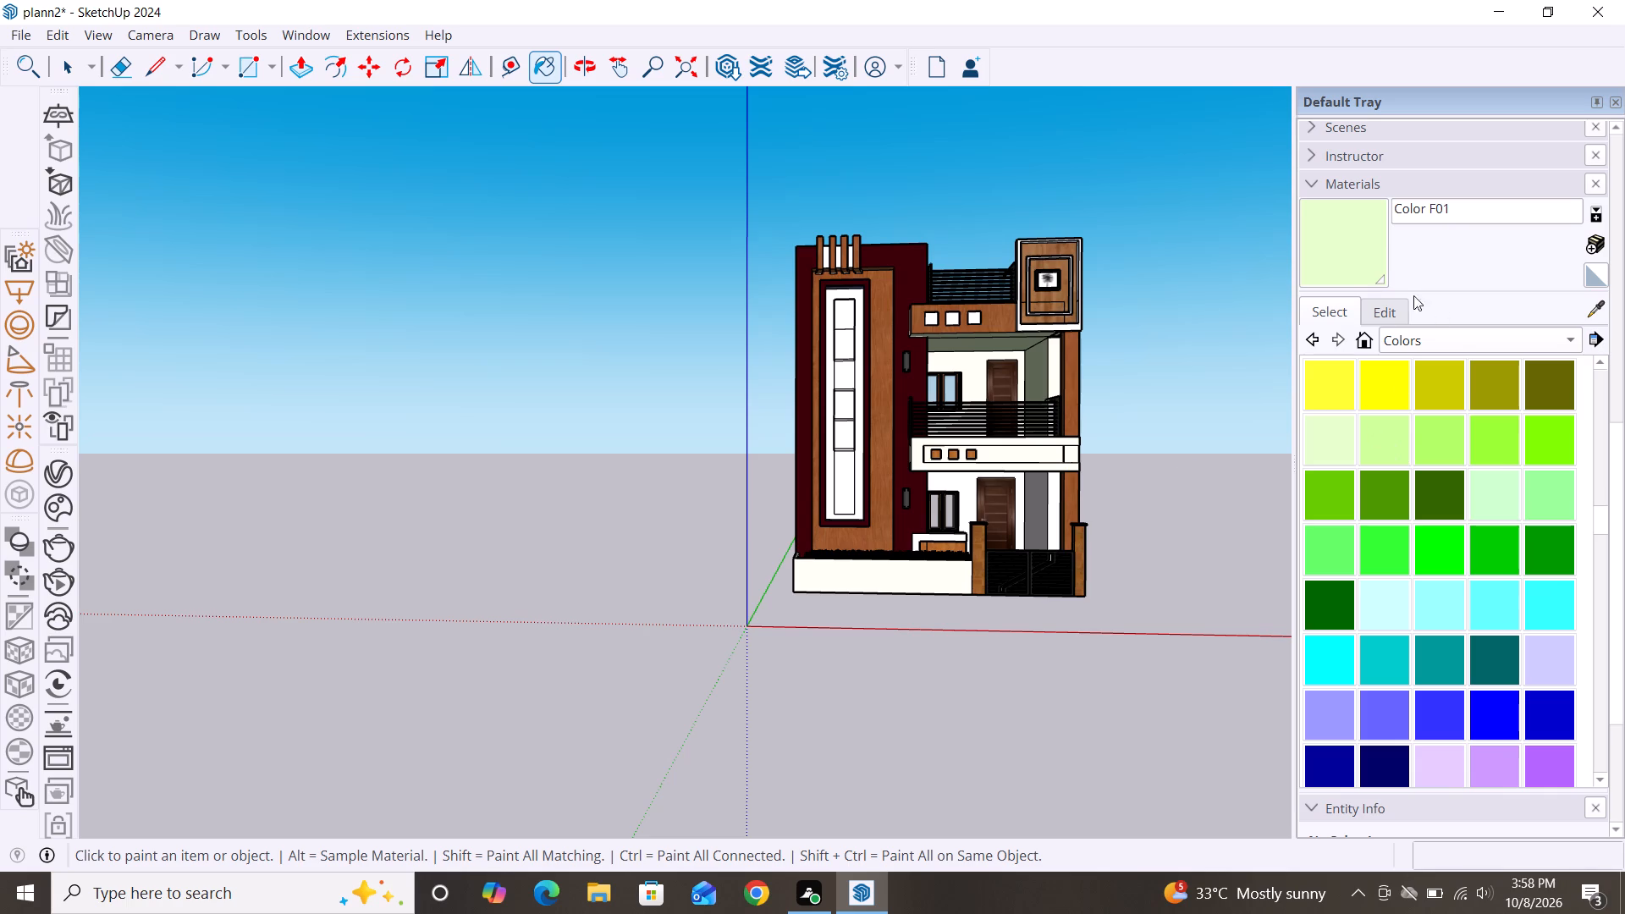
pyautogui.click(1385, 311)
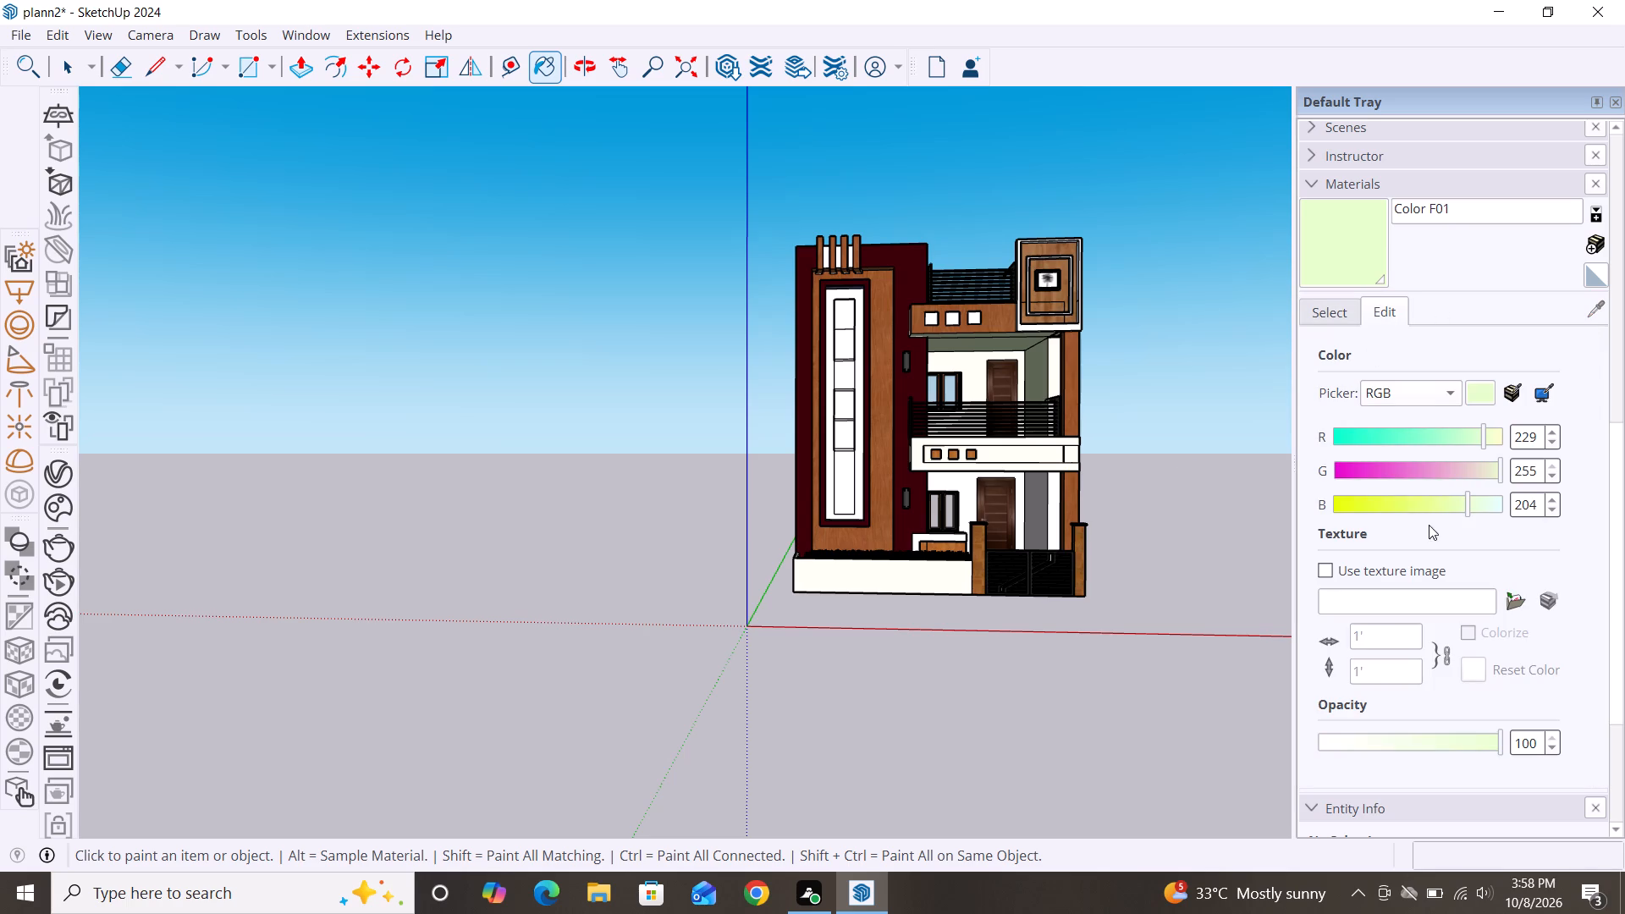
pyautogui.click(1479, 505)
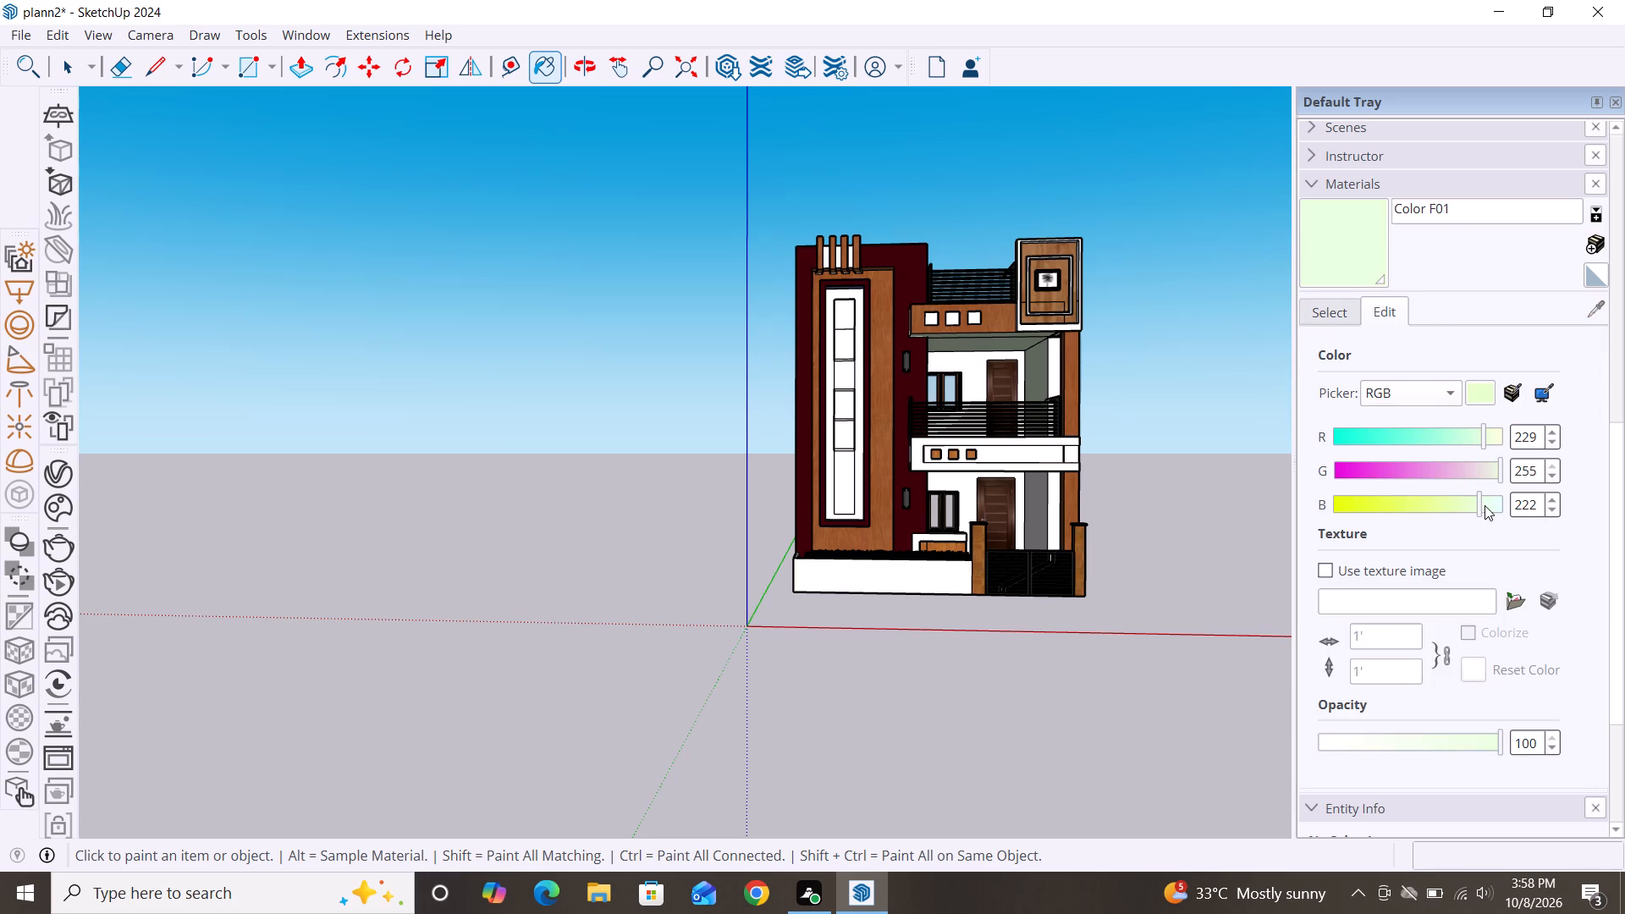
pyautogui.click(1494, 501)
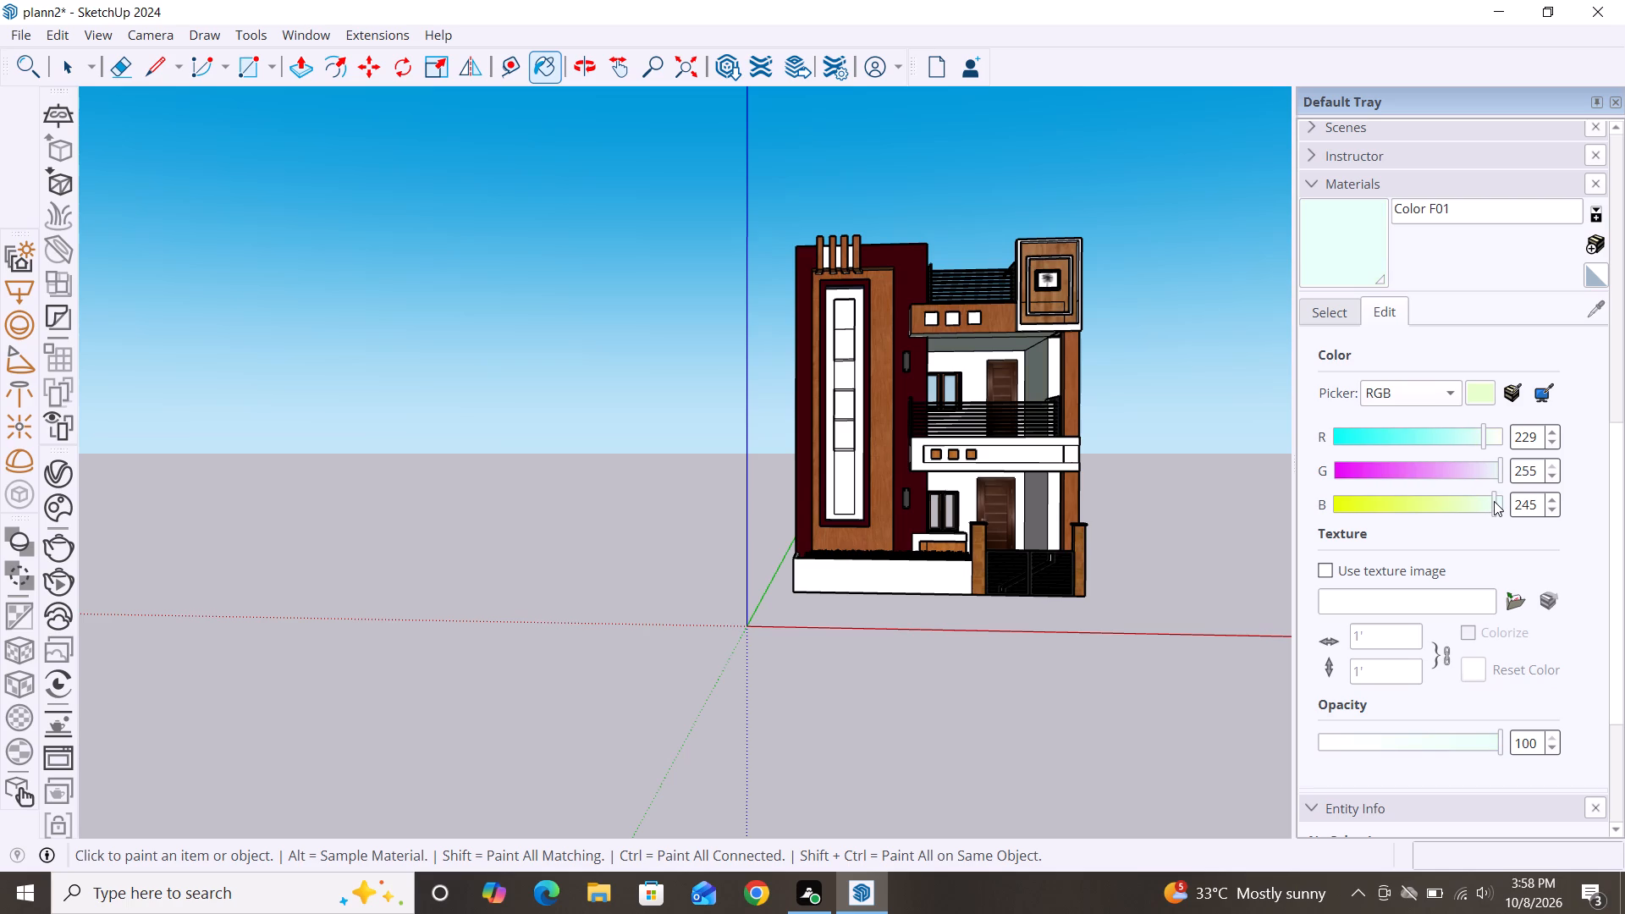
pyautogui.click(1469, 505)
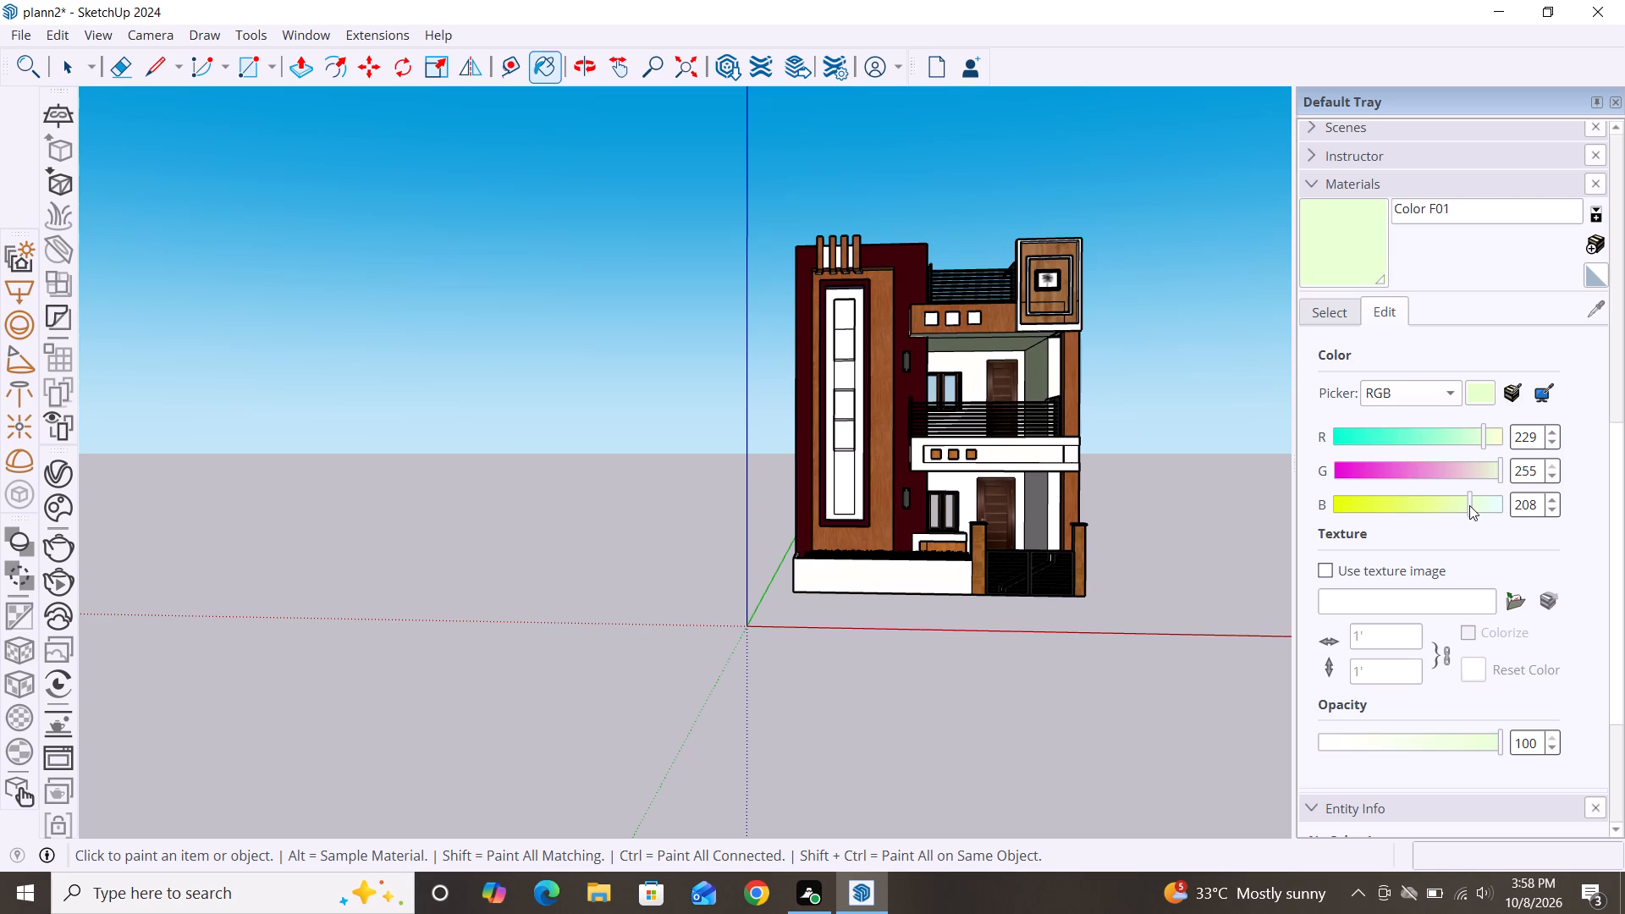
pyautogui.click(1482, 472)
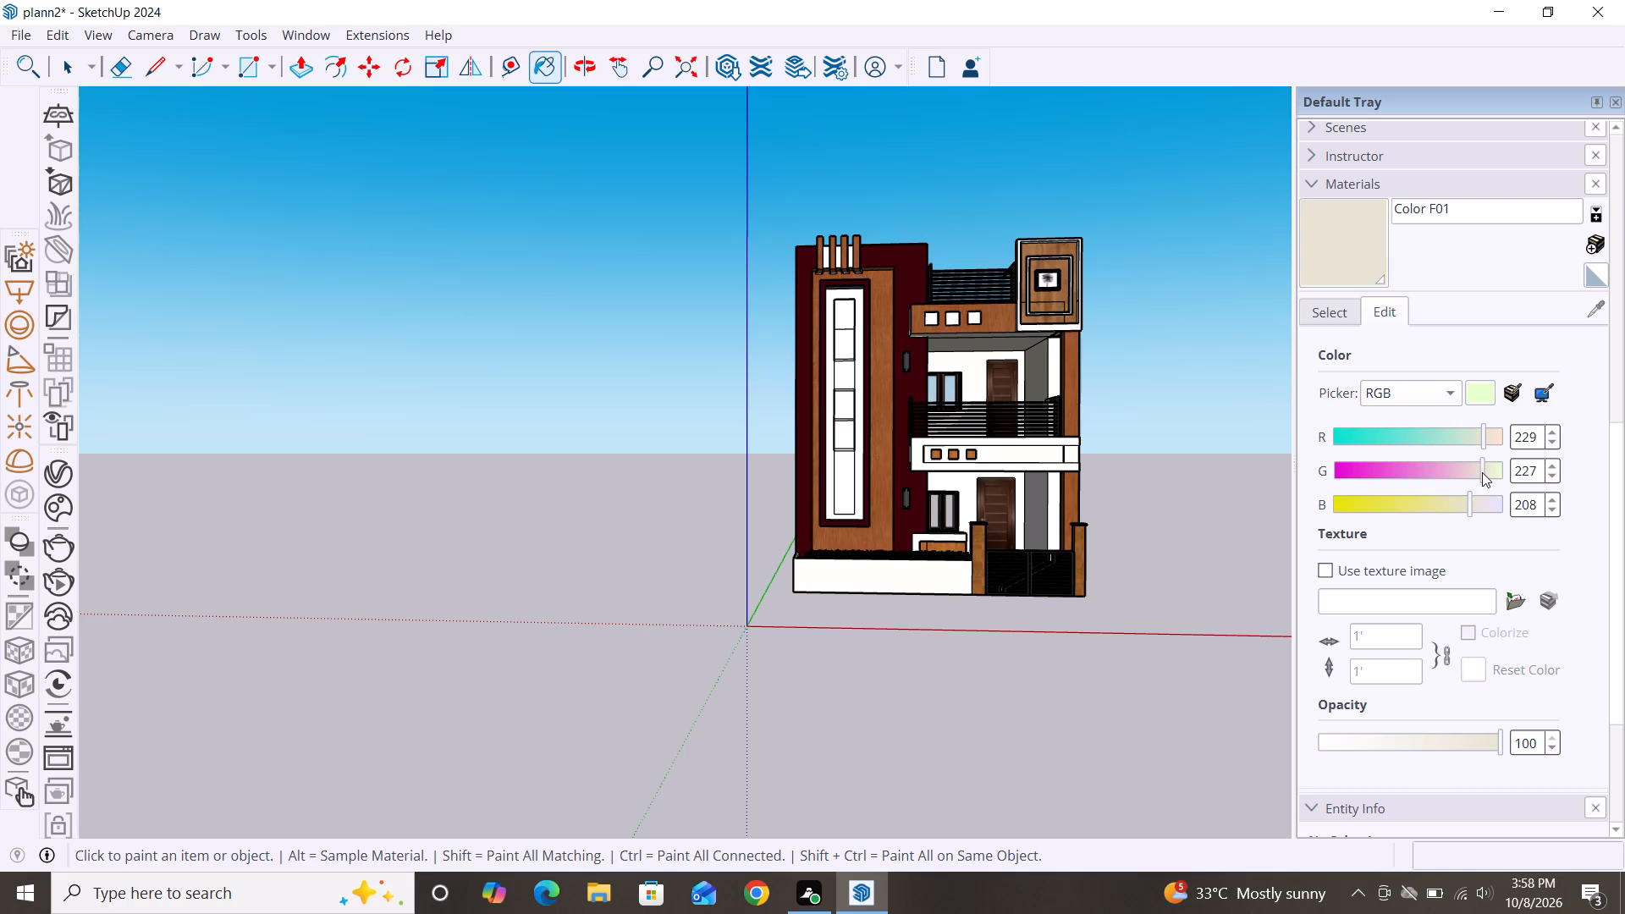
pyautogui.click(1481, 504)
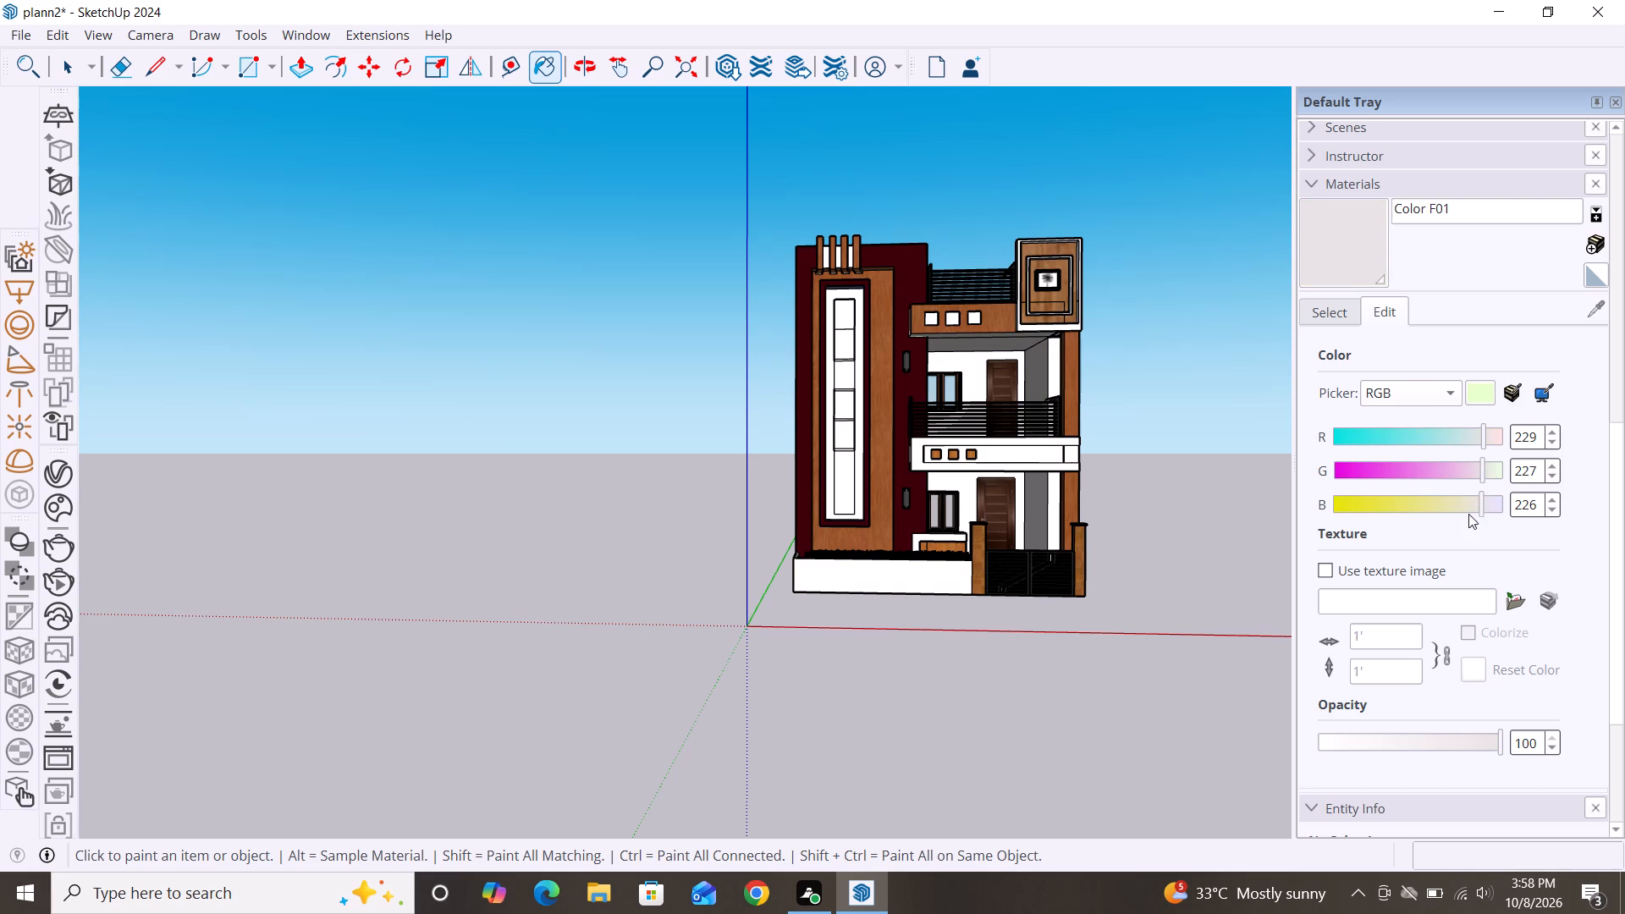
pyautogui.click(1465, 511)
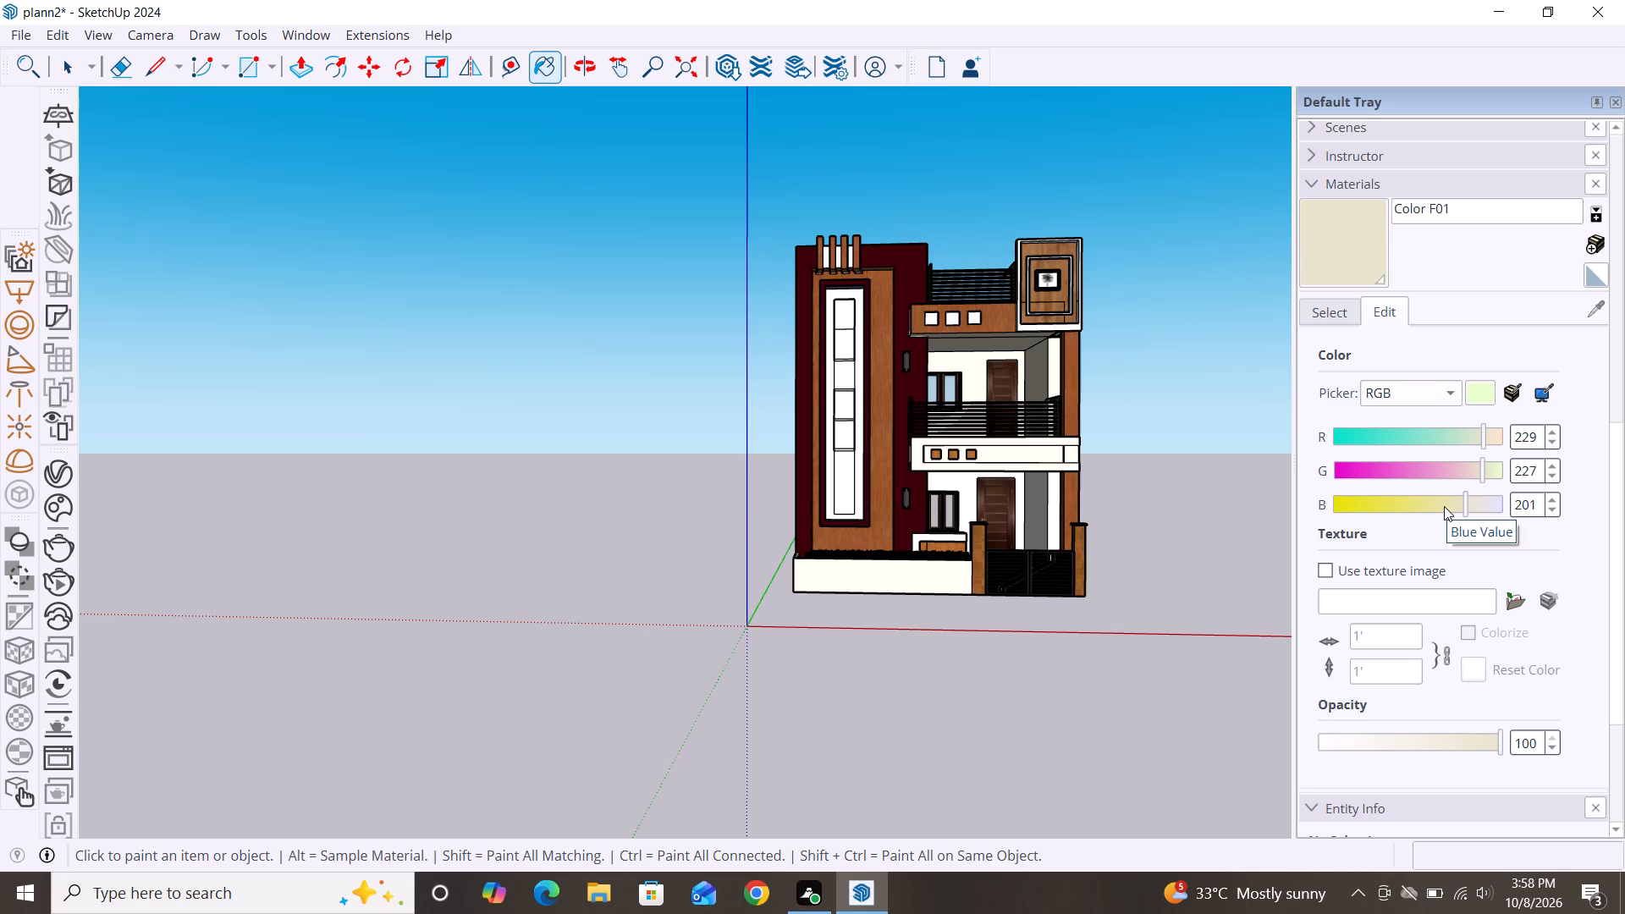
pyautogui.click(1444, 506)
pyautogui.click(1468, 506)
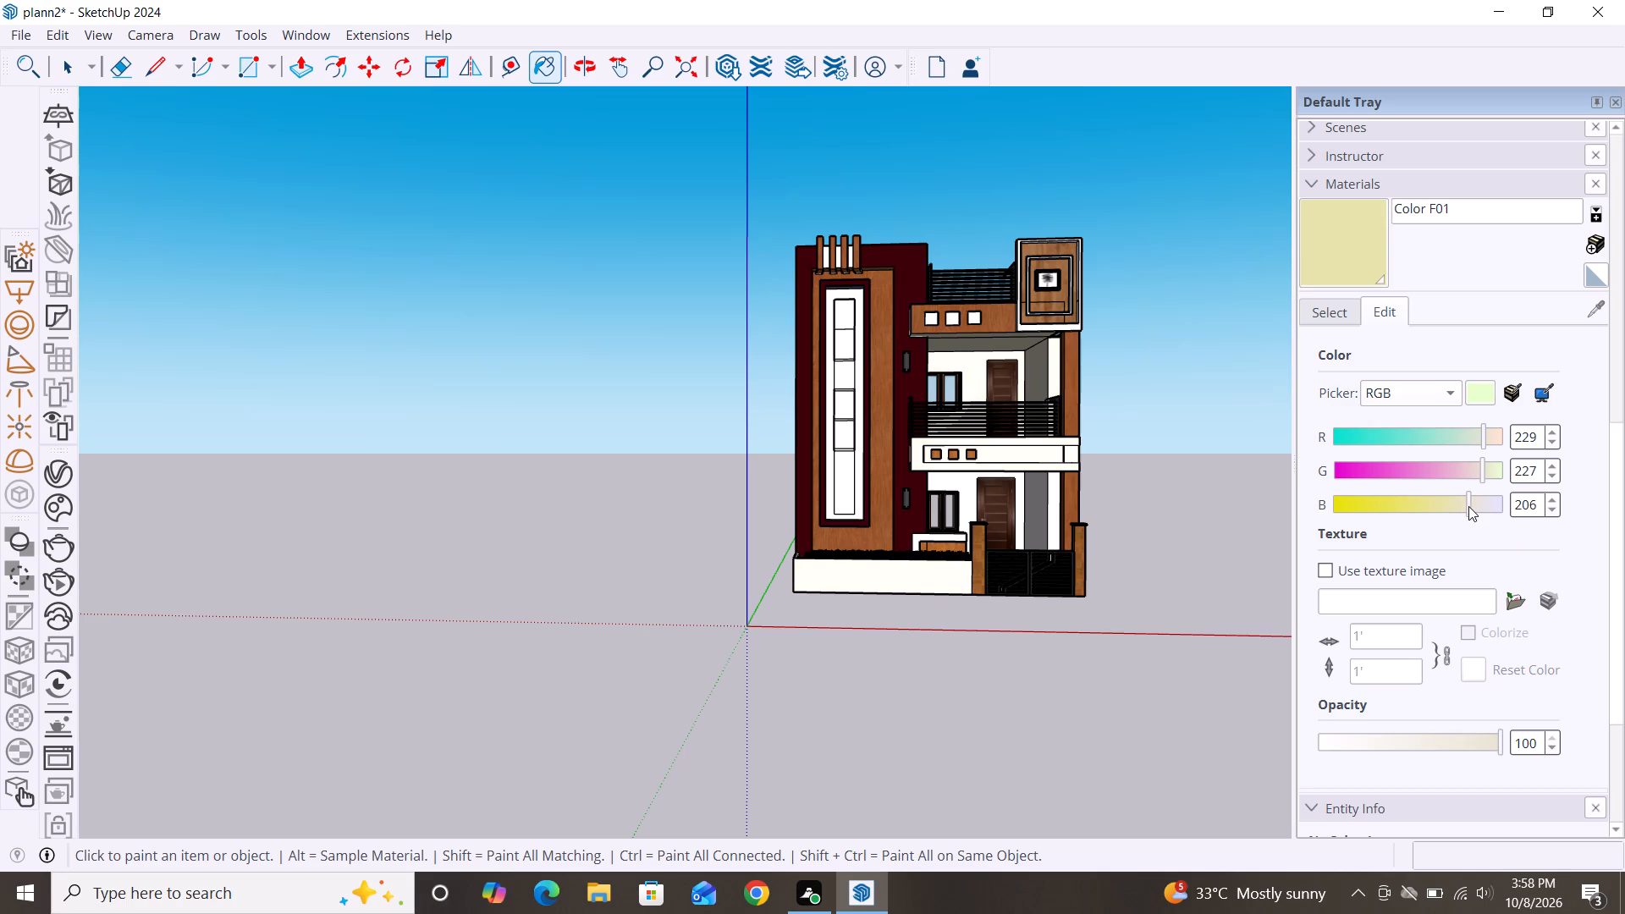
pyautogui.click(1479, 505)
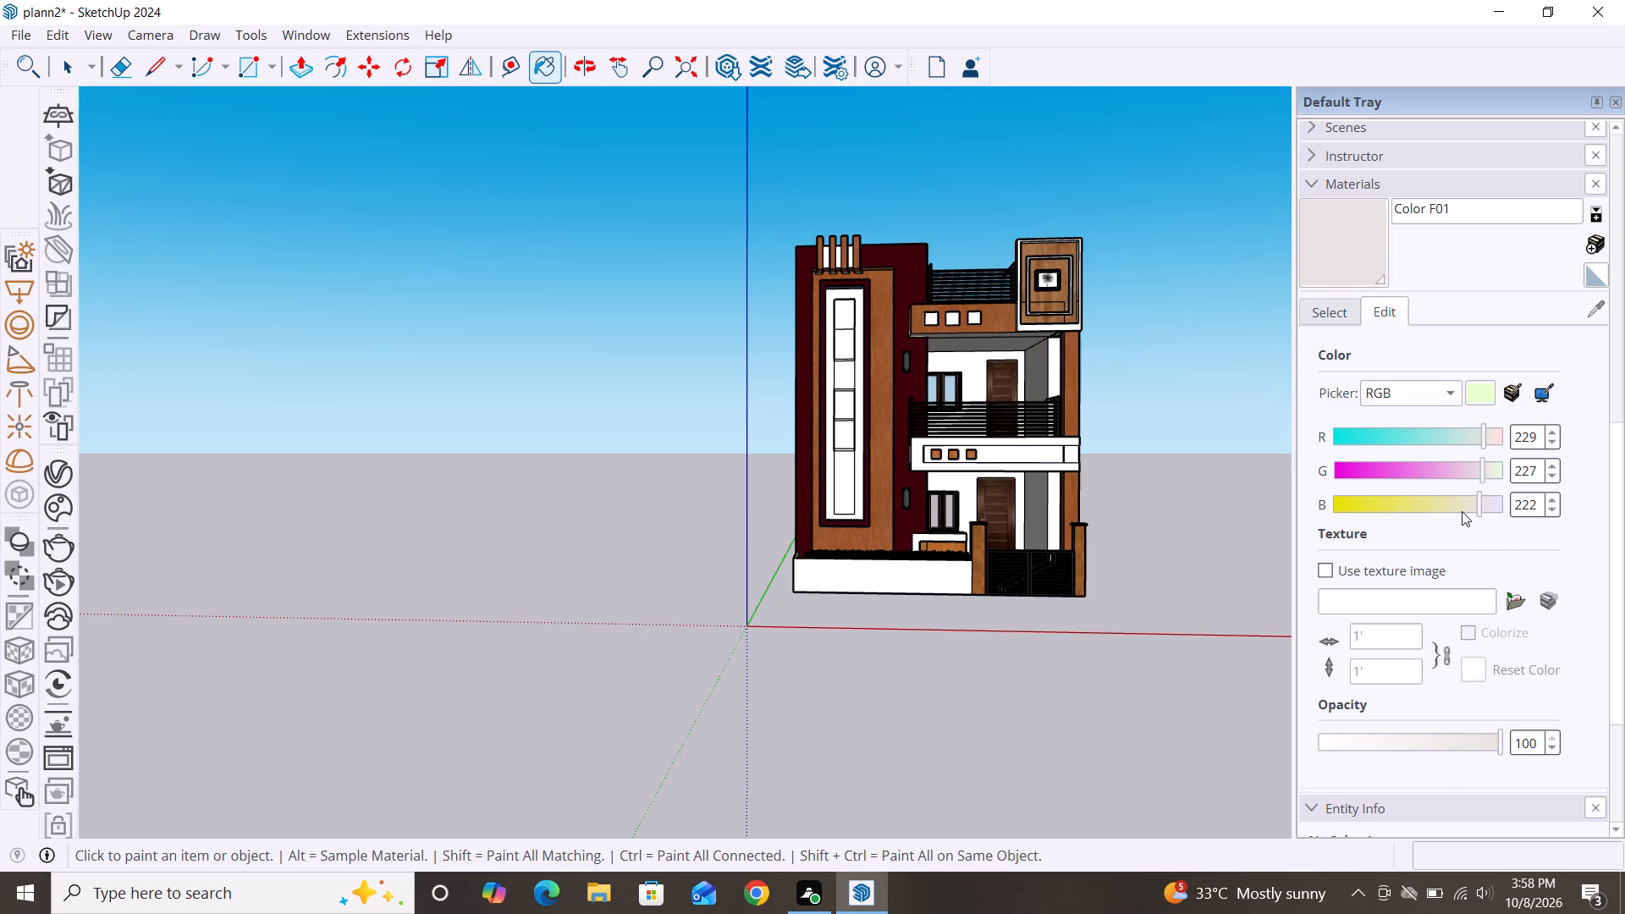
pyautogui.click(1462, 511)
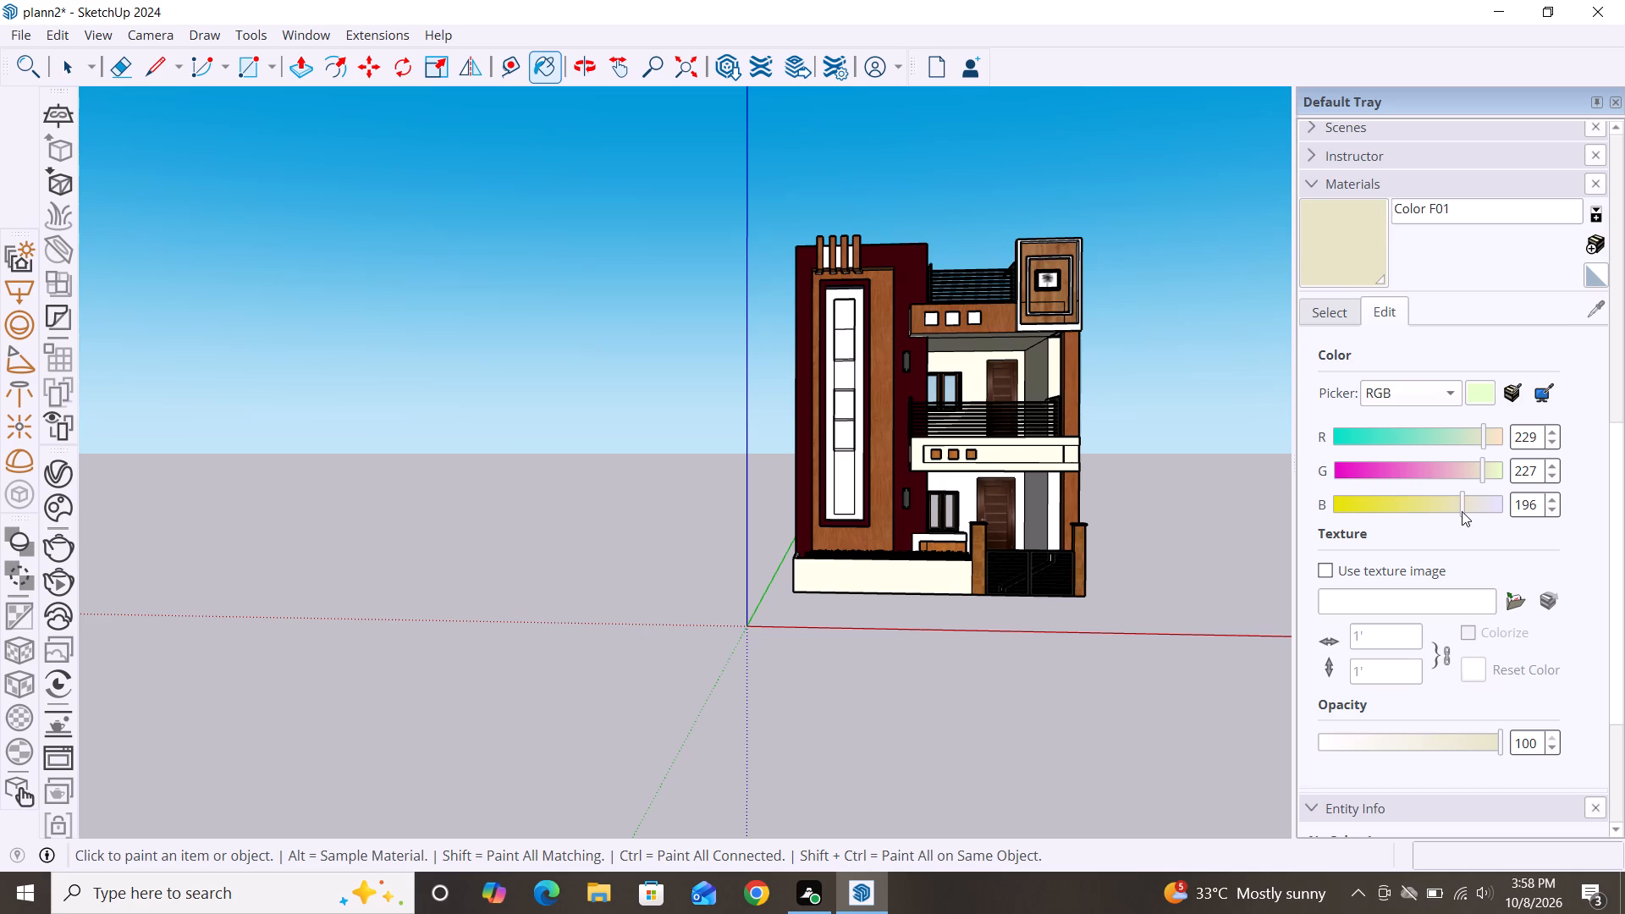
pyautogui.scroll(4, 1004, 413)
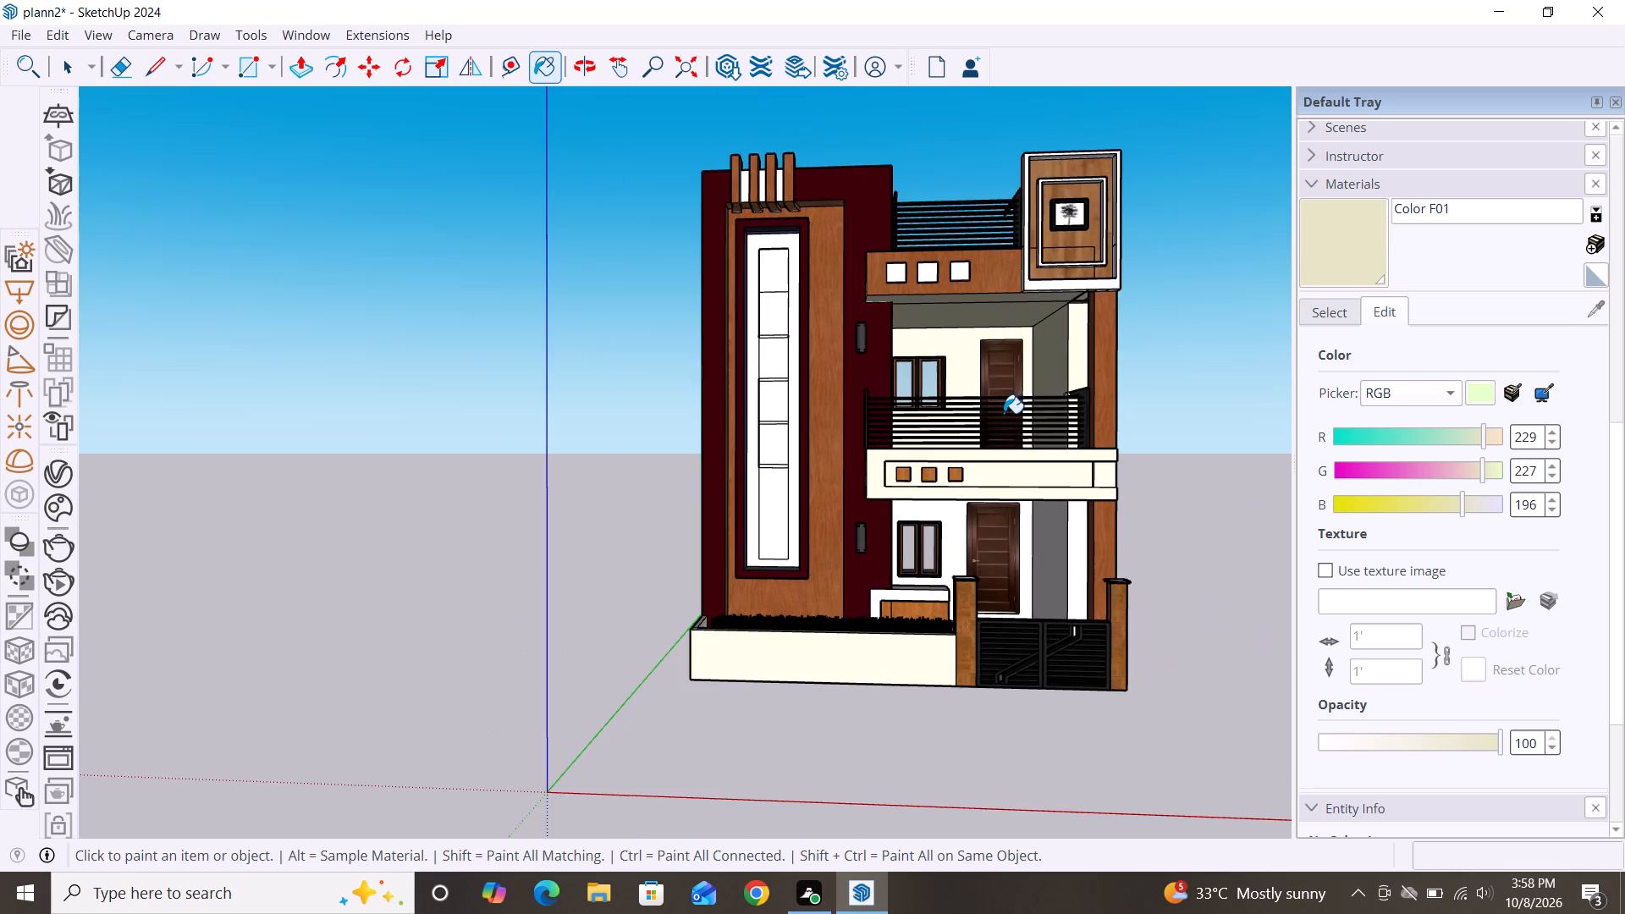
pyautogui.scroll(3, 1004, 413)
pyautogui.scroll(-3, 1004, 413)
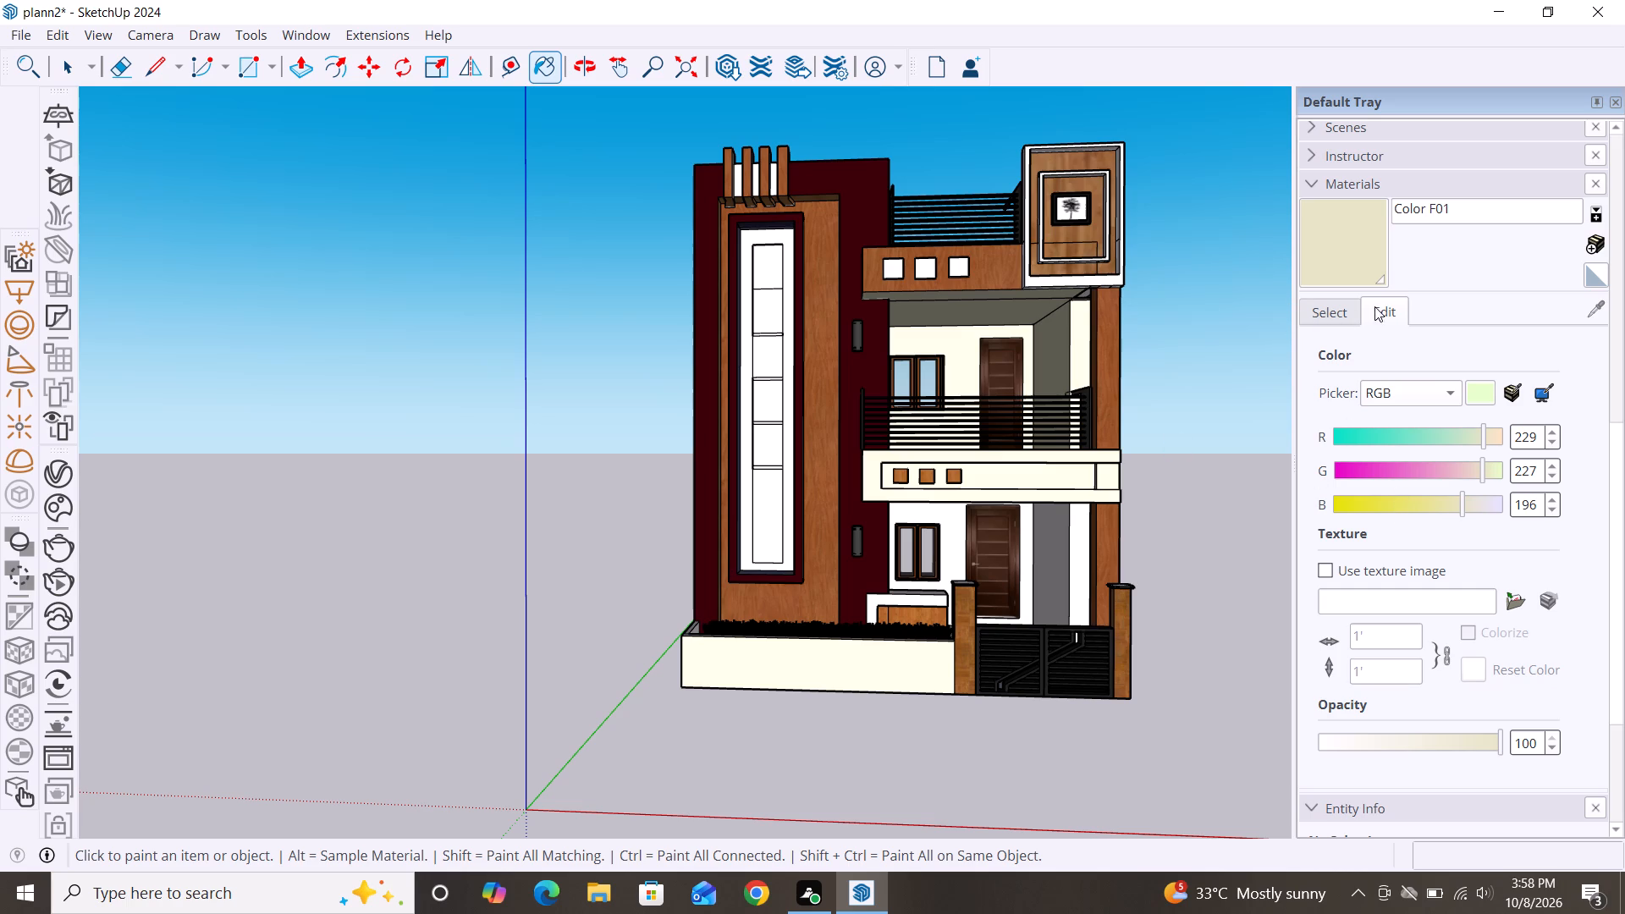
# Paint the frame, end face and recess of the lower balcony band with the pale yellow Color E02.
pyautogui.click(1347, 306)
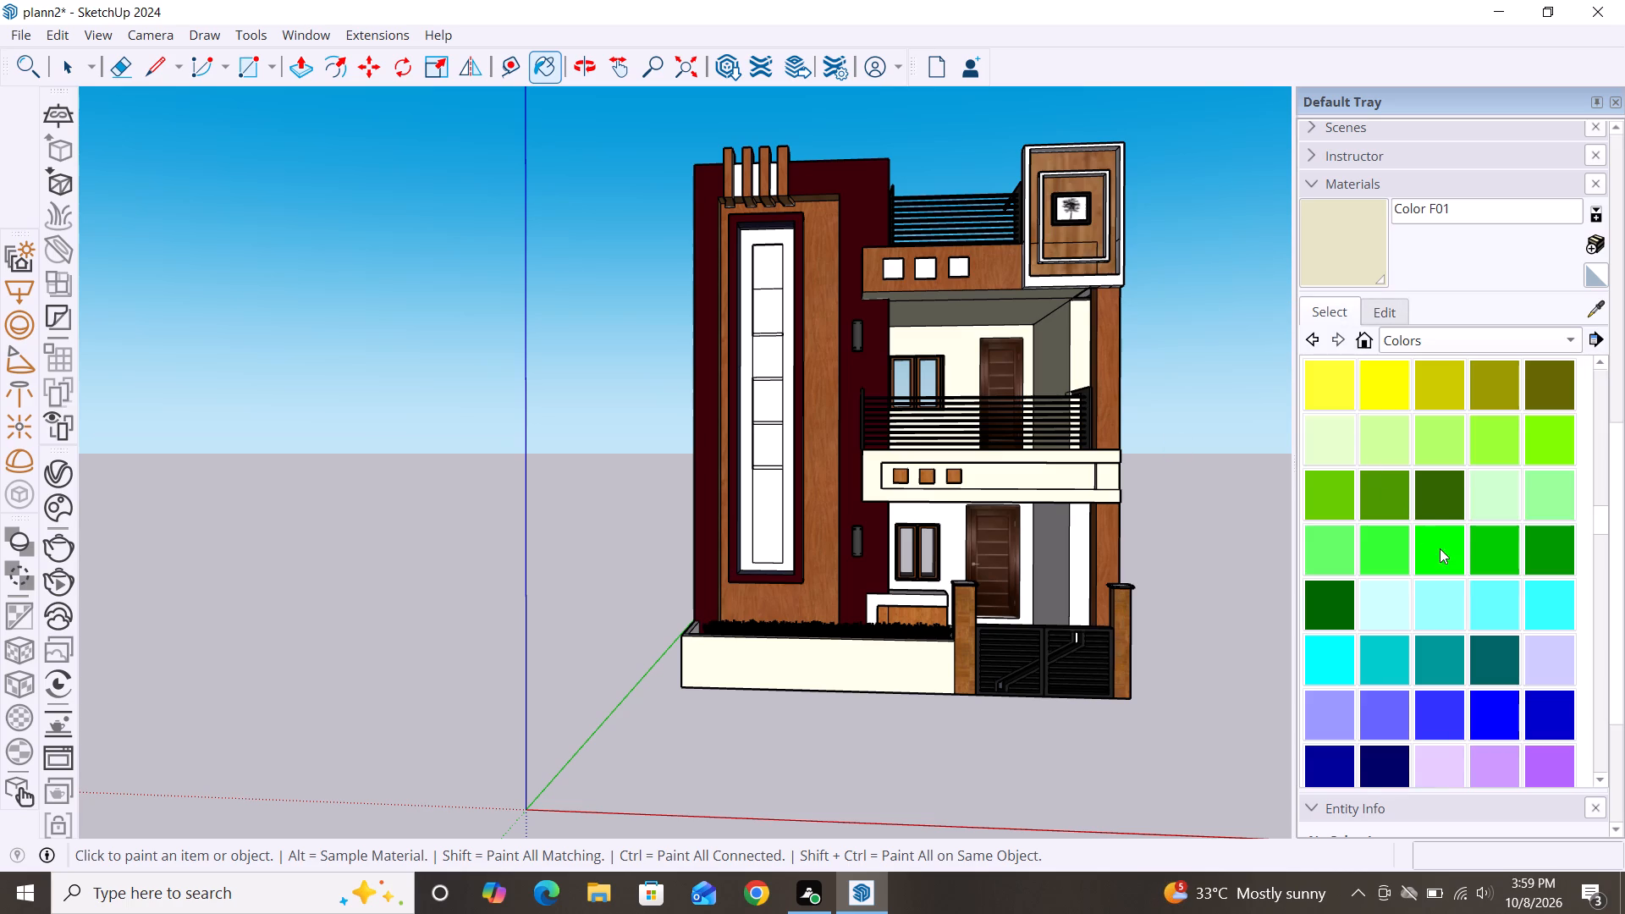
pyautogui.scroll(-2, 1407, 531)
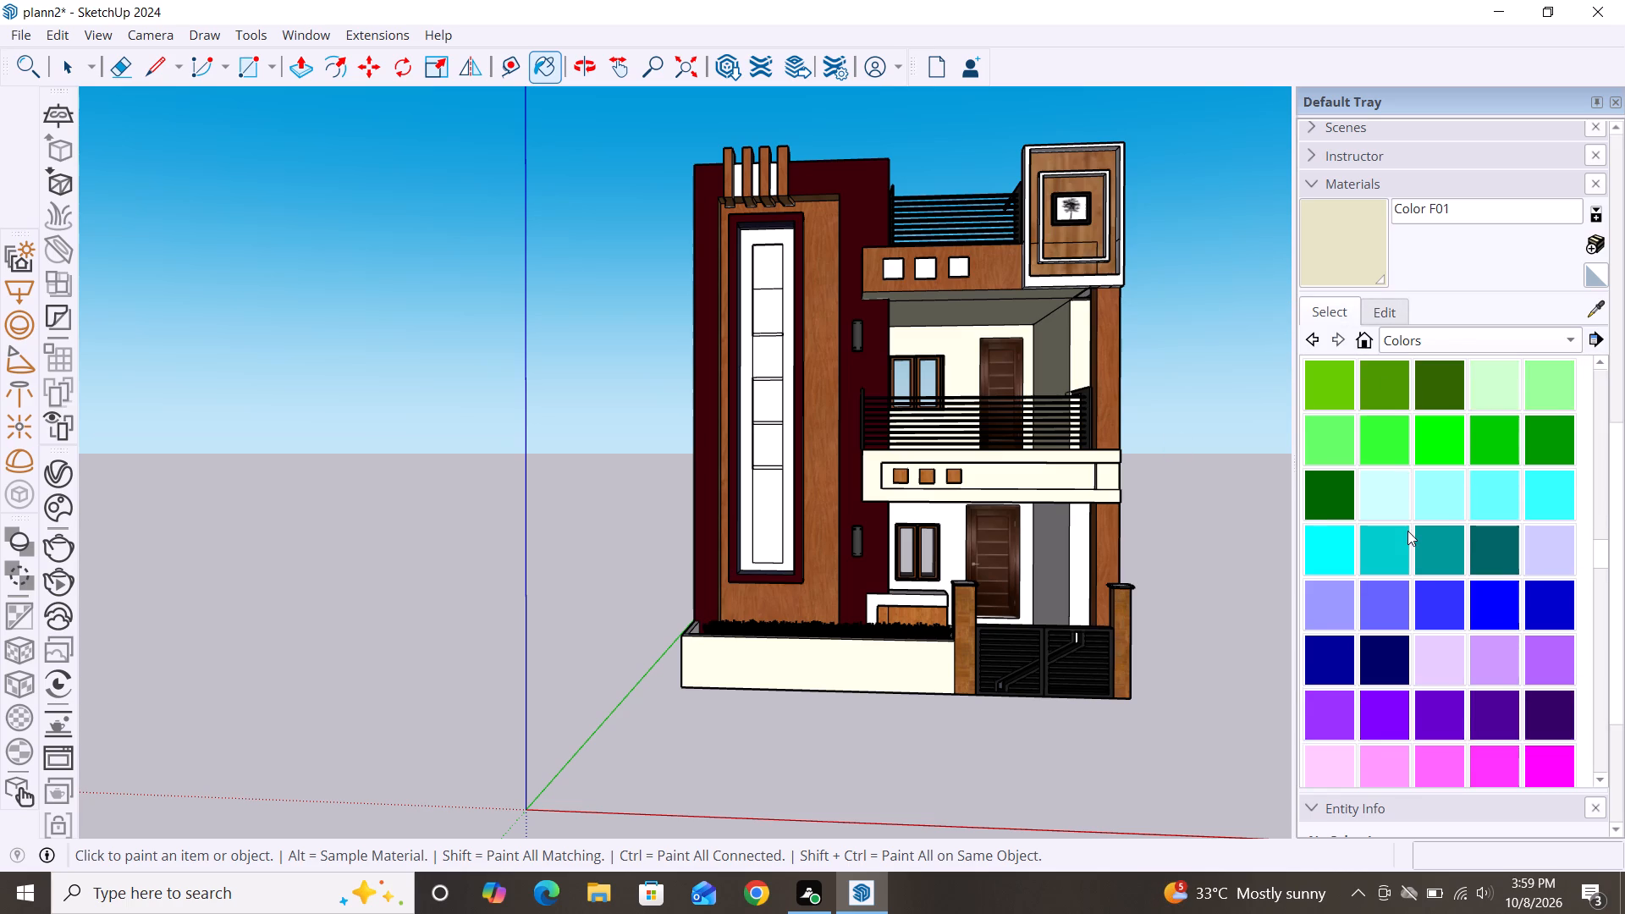
pyautogui.scroll(3, 1411, 520)
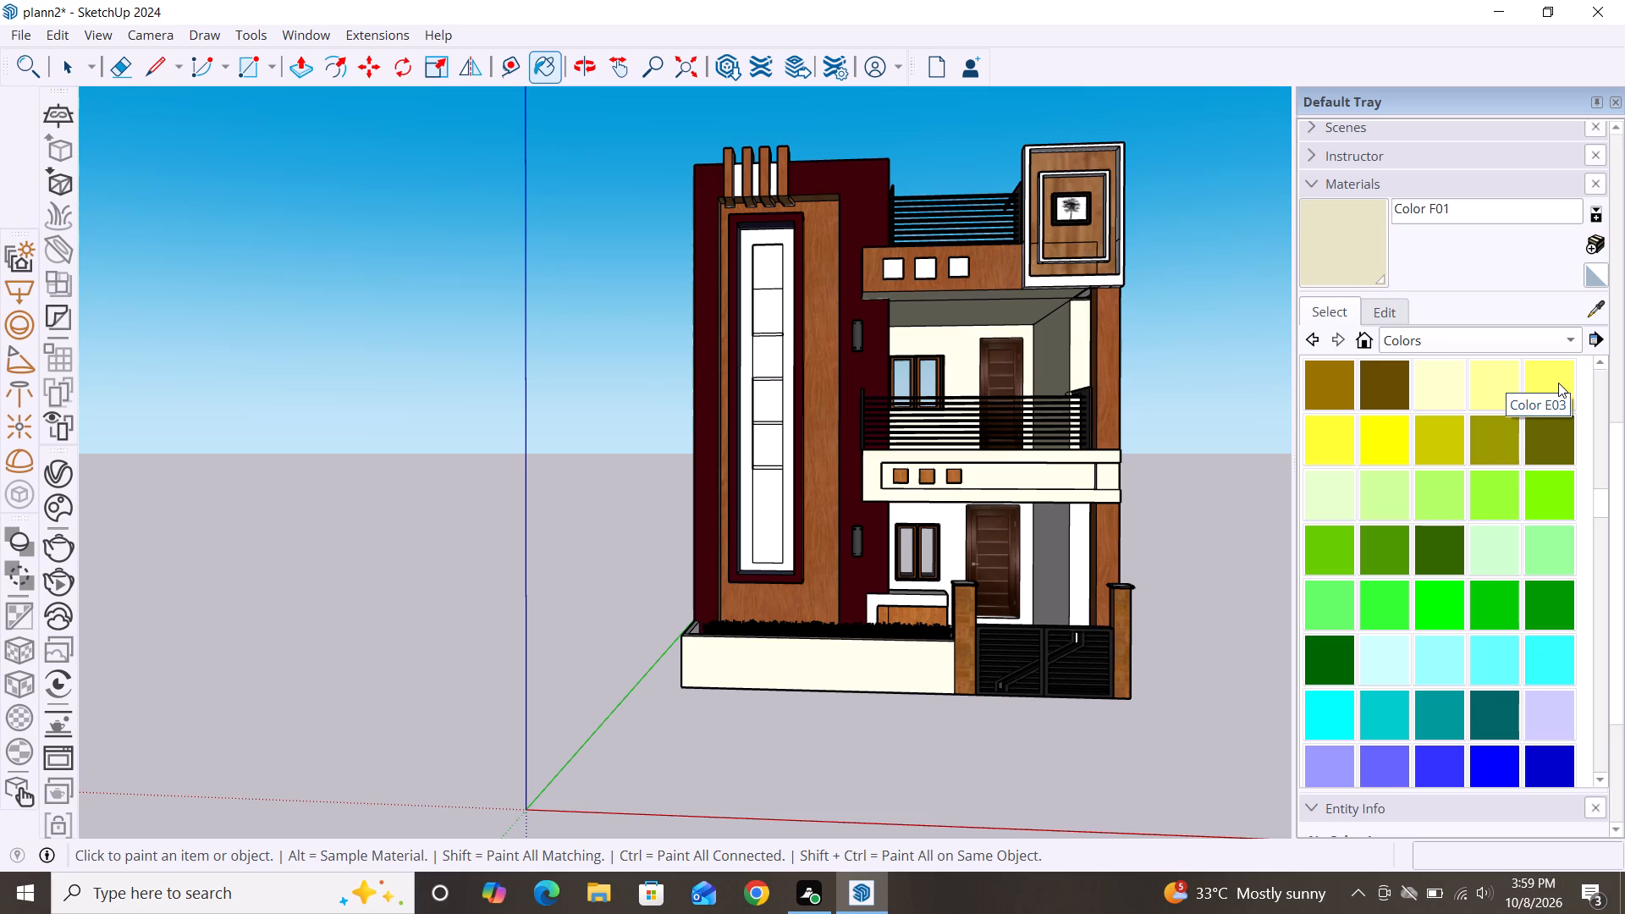
pyautogui.click(1501, 373)
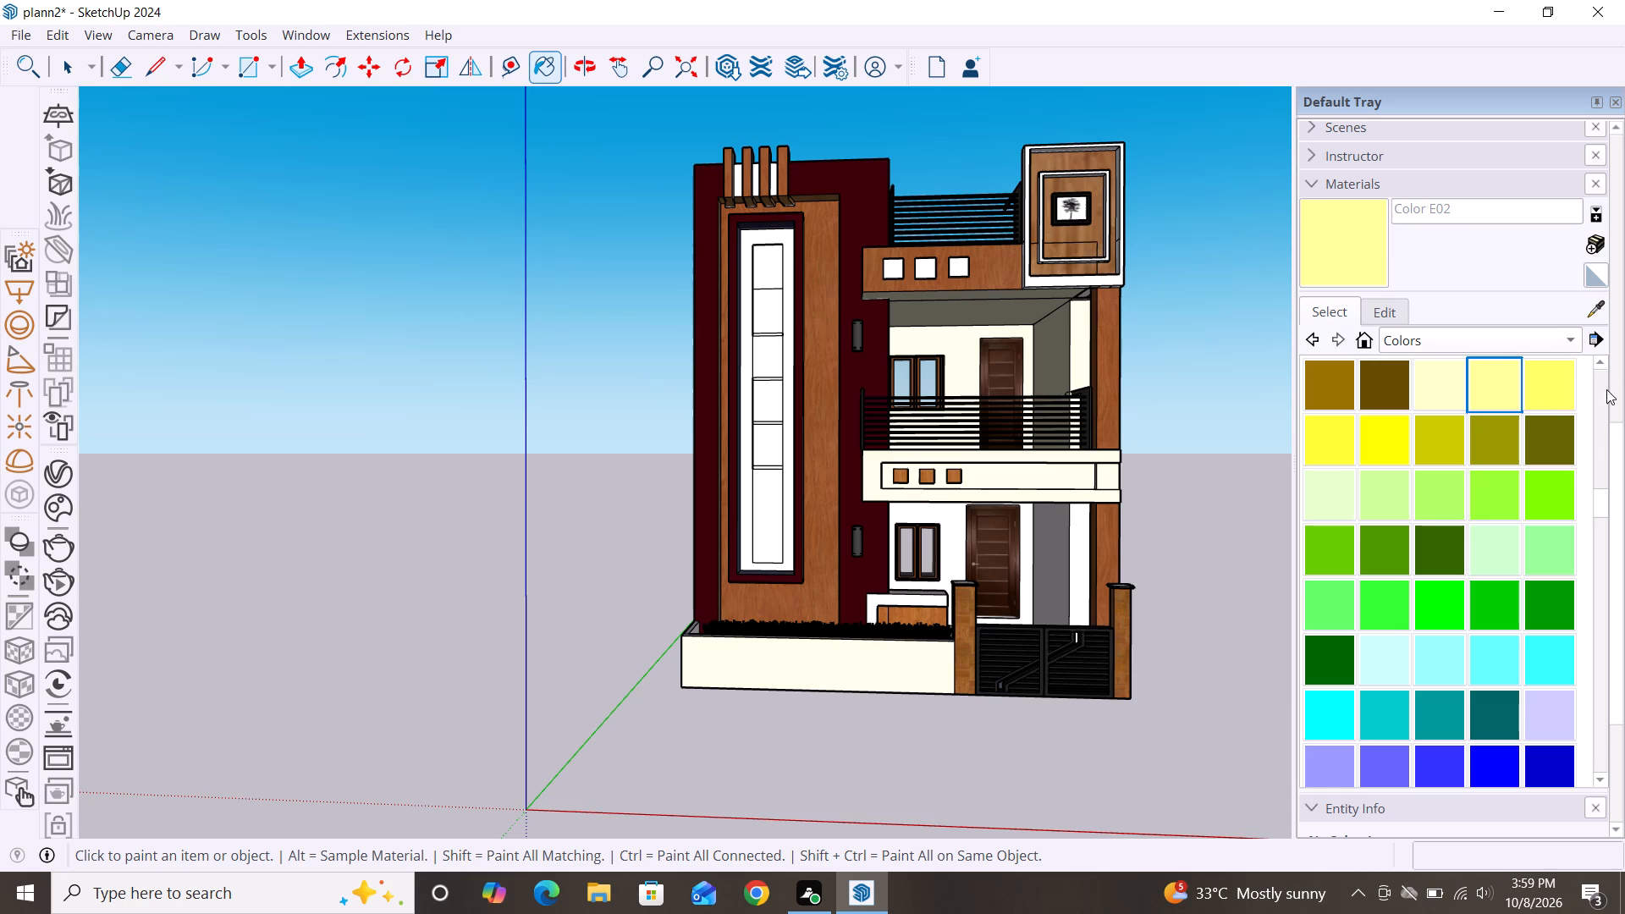
pyautogui.scroll(-1, 1160, 322)
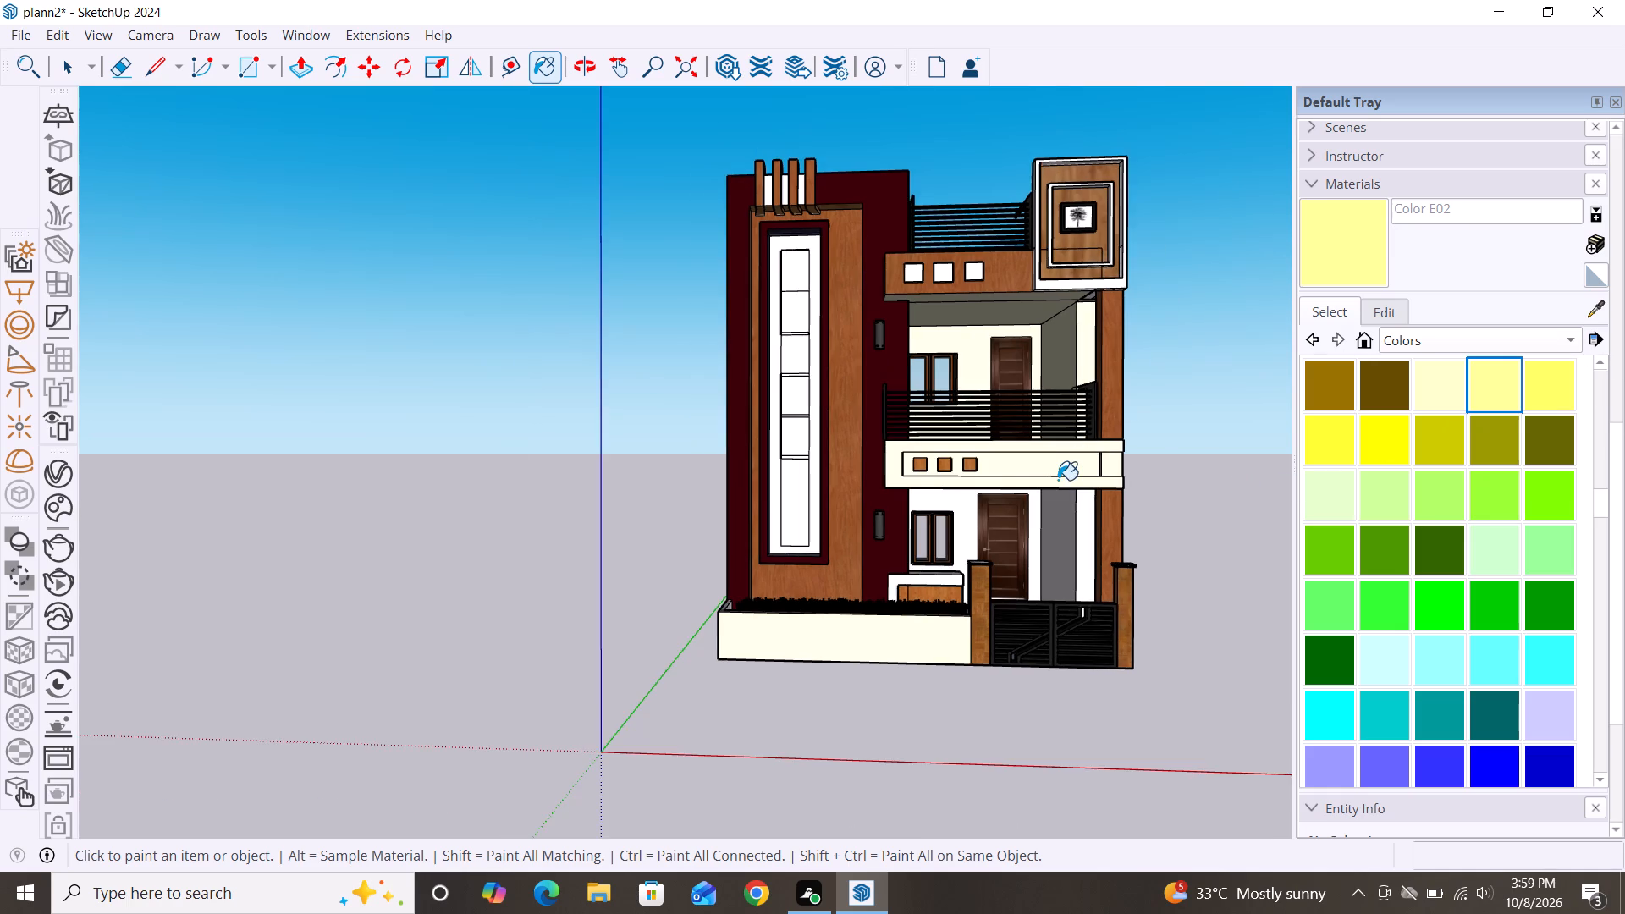
pyautogui.scroll(6, 1058, 480)
pyautogui.click(1071, 490)
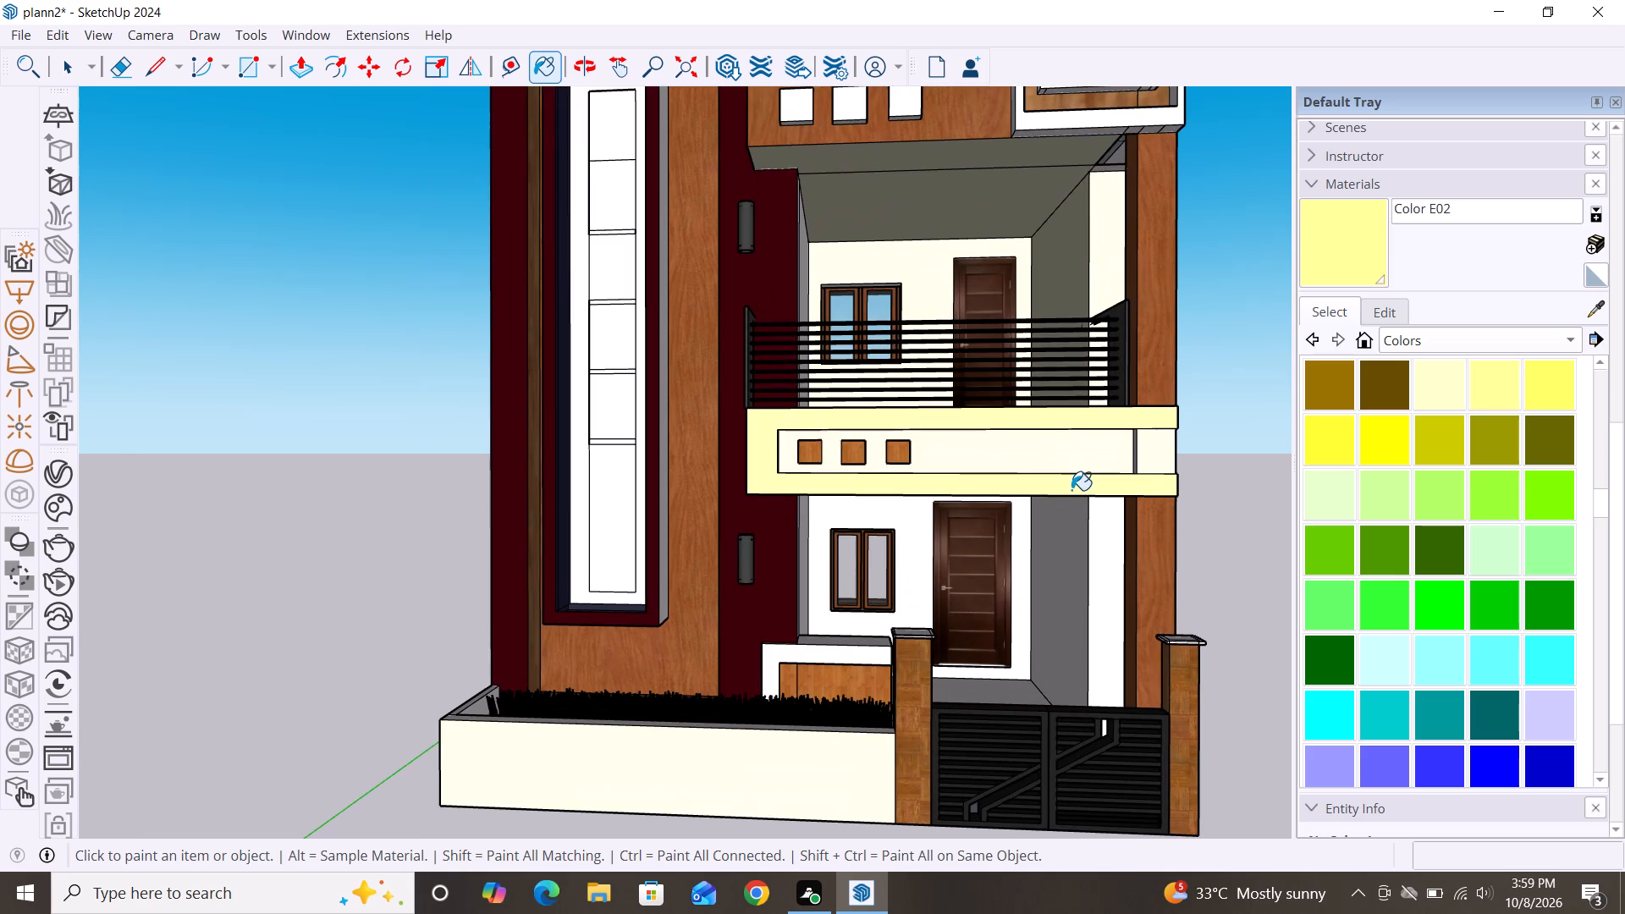
pyautogui.click(1146, 464)
pyautogui.click(1086, 452)
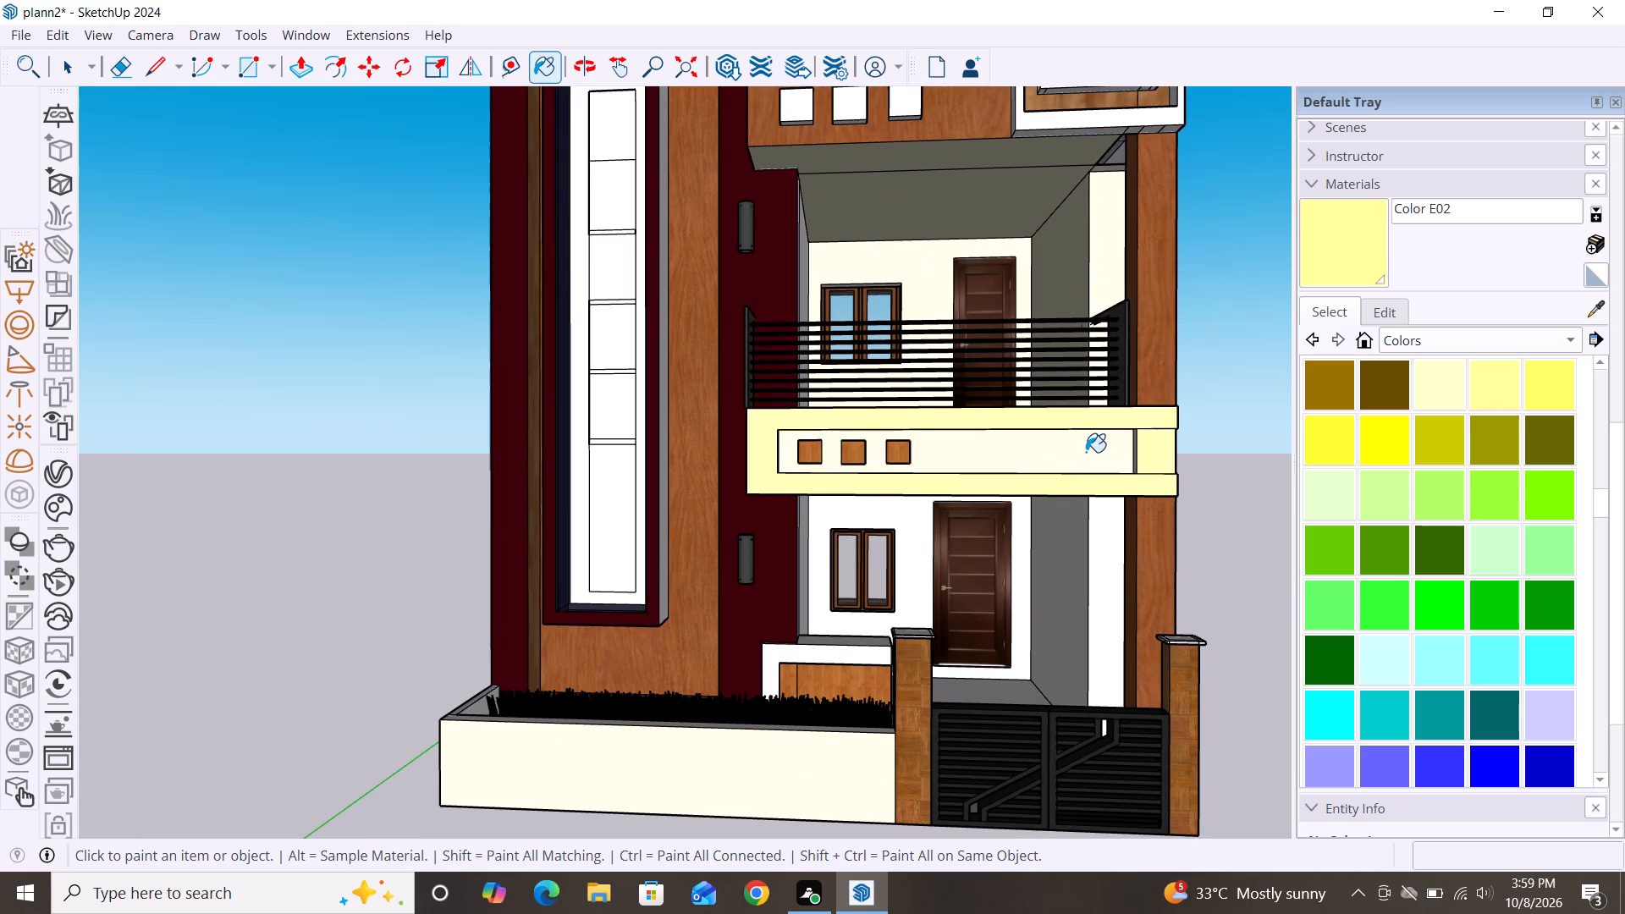
# Lighten Color E02 by setting its blue value to 196.
pyautogui.scroll(-4, 963, 438)
pyautogui.scroll(-2, 698, 411)
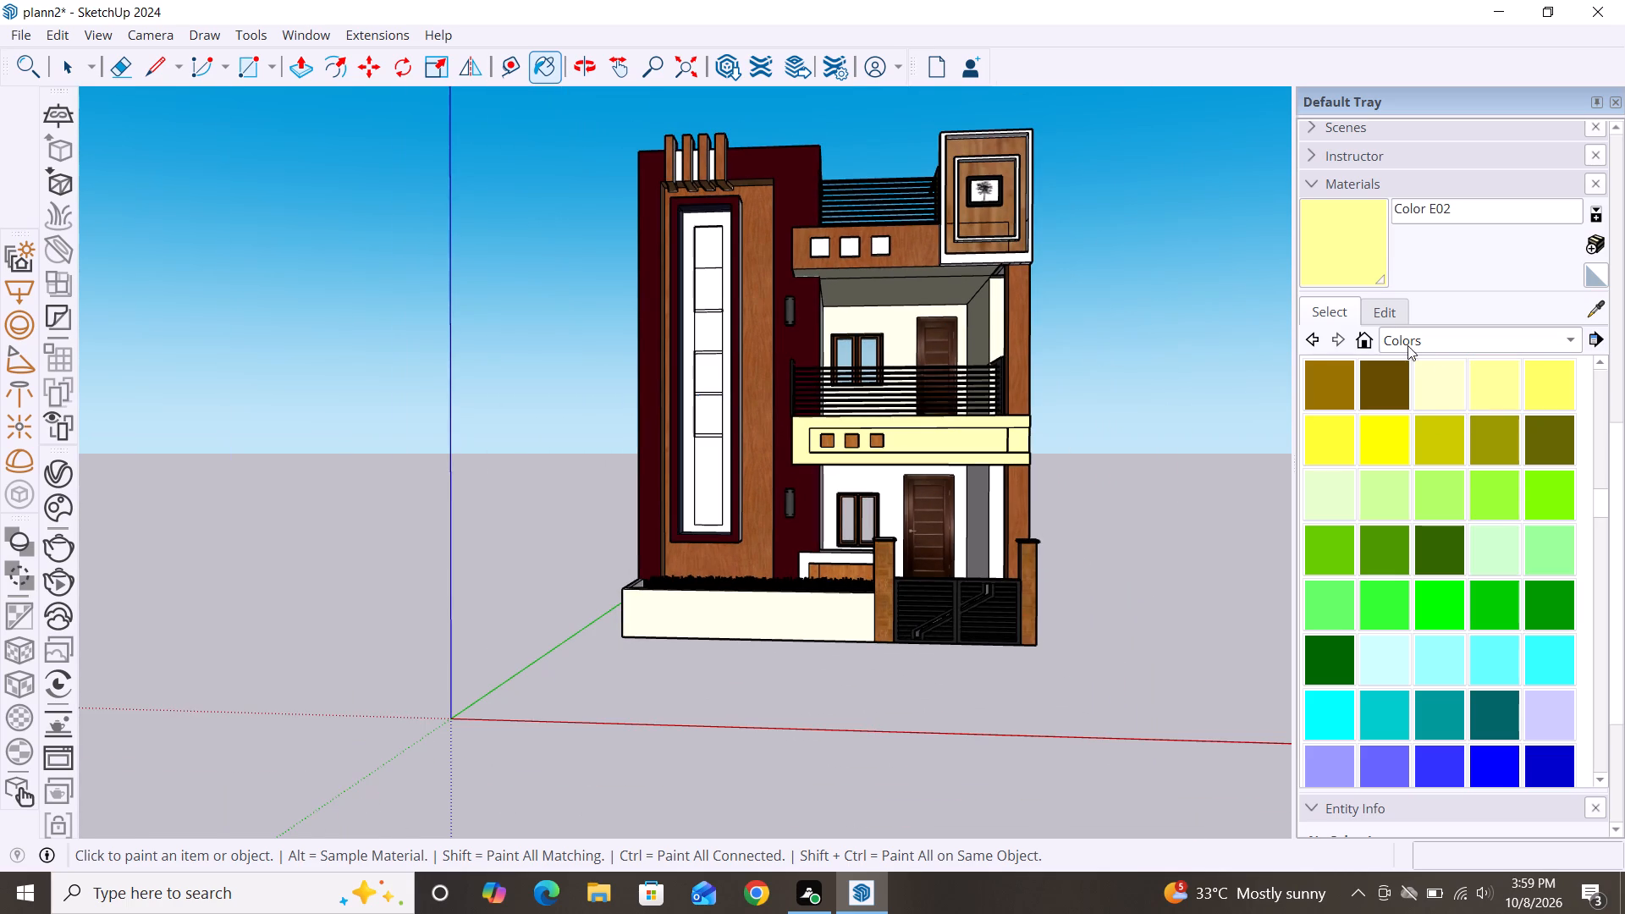
pyautogui.click(1381, 307)
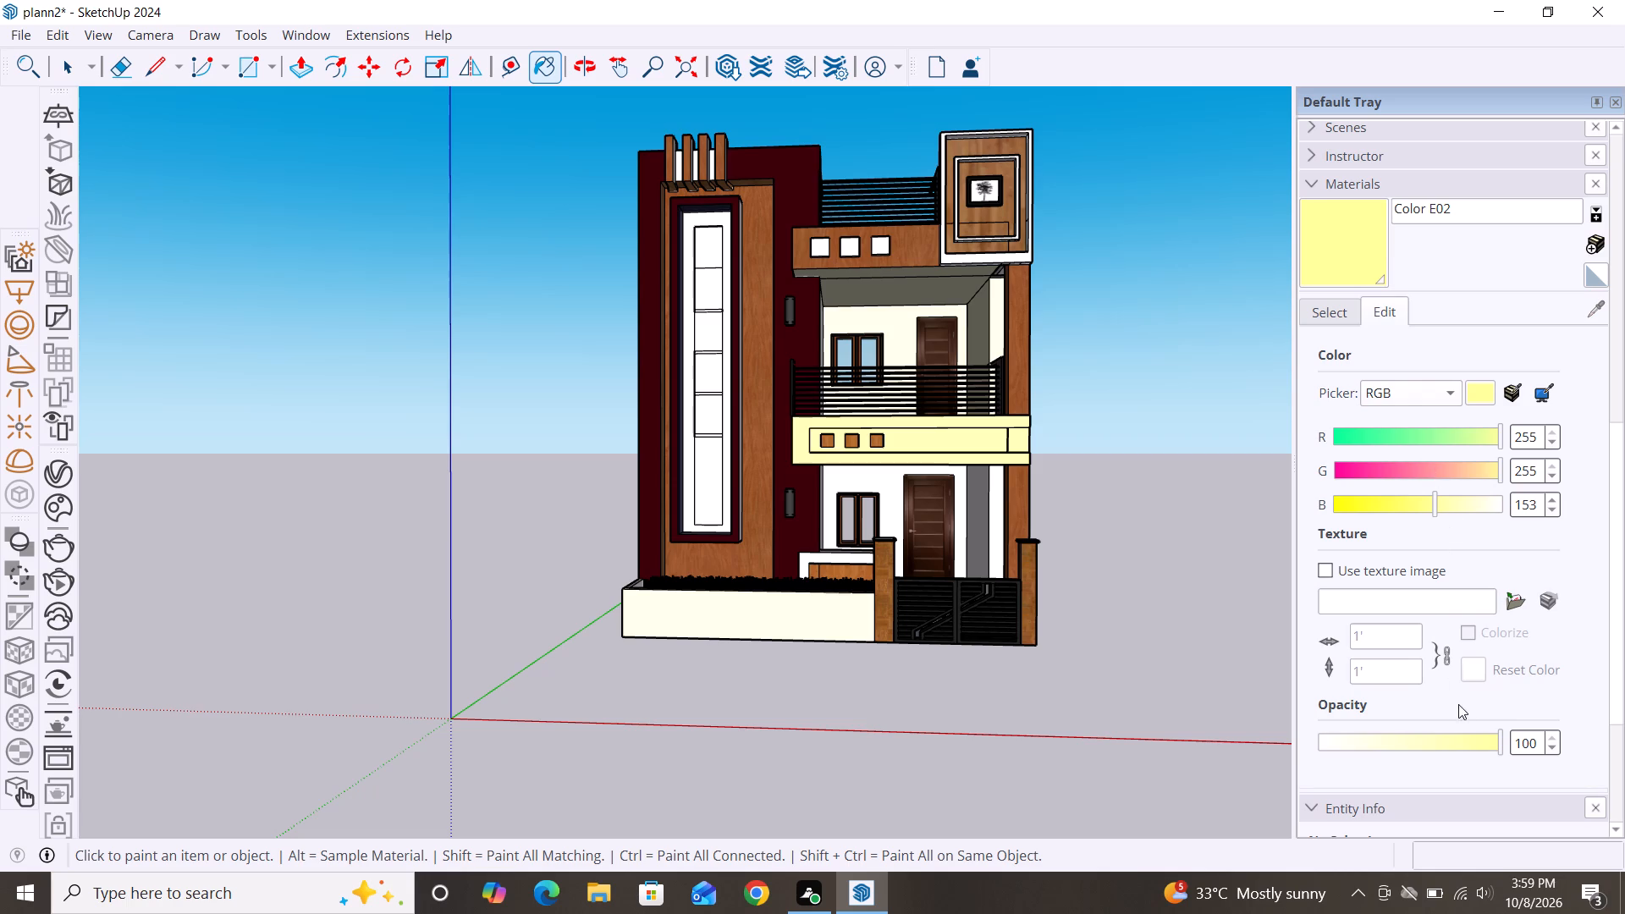
pyautogui.click(1450, 504)
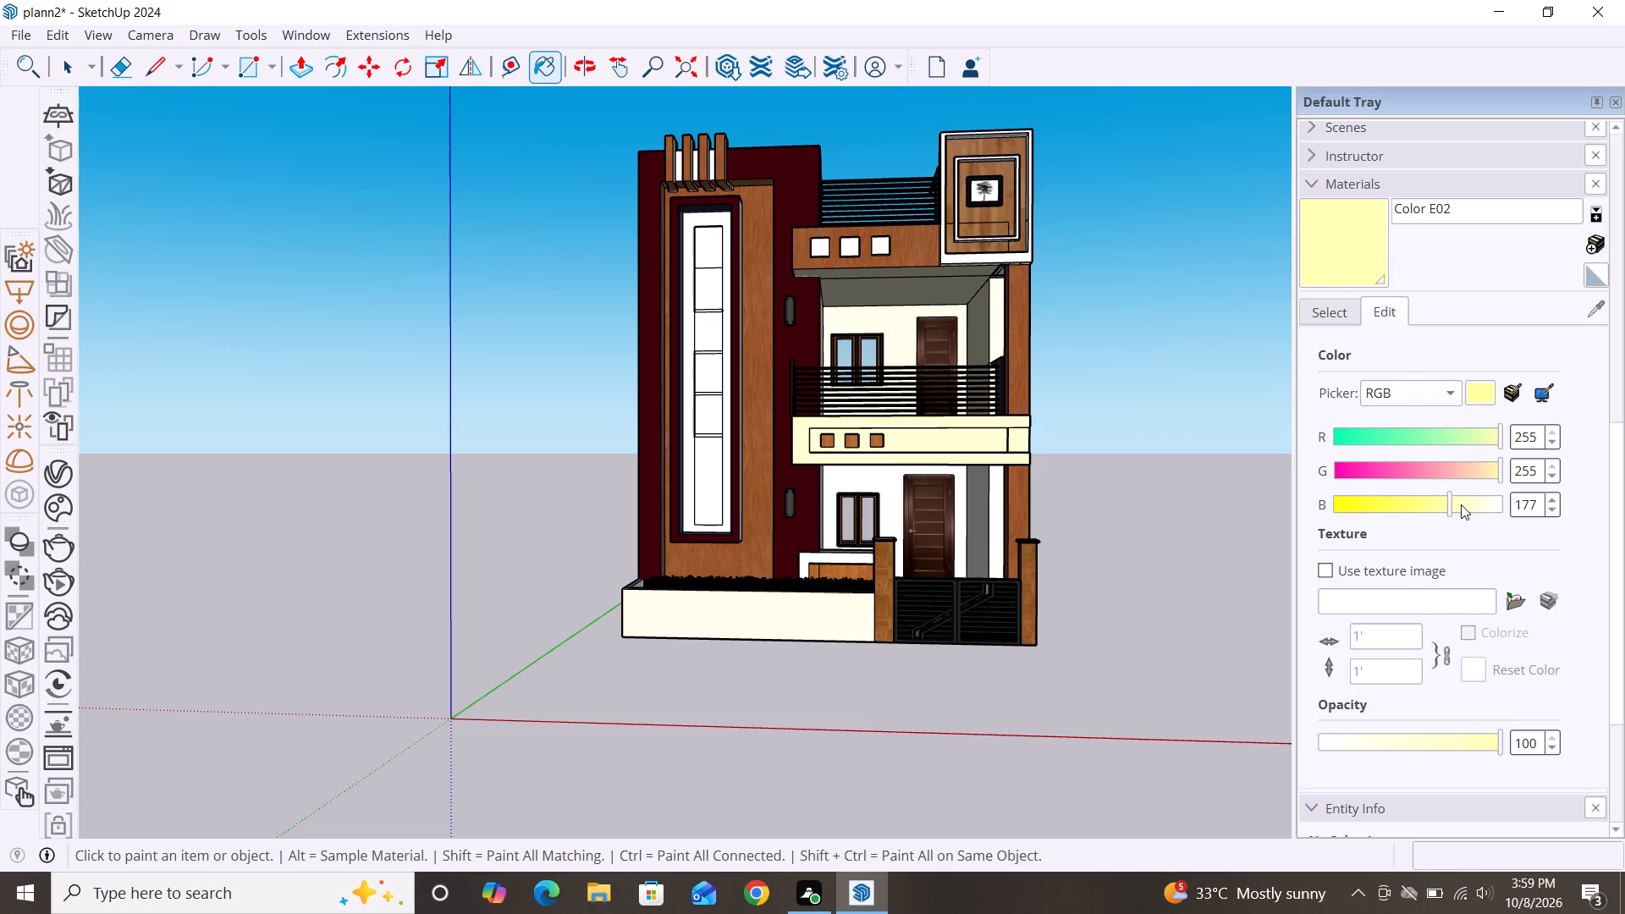
pyautogui.click(1462, 504)
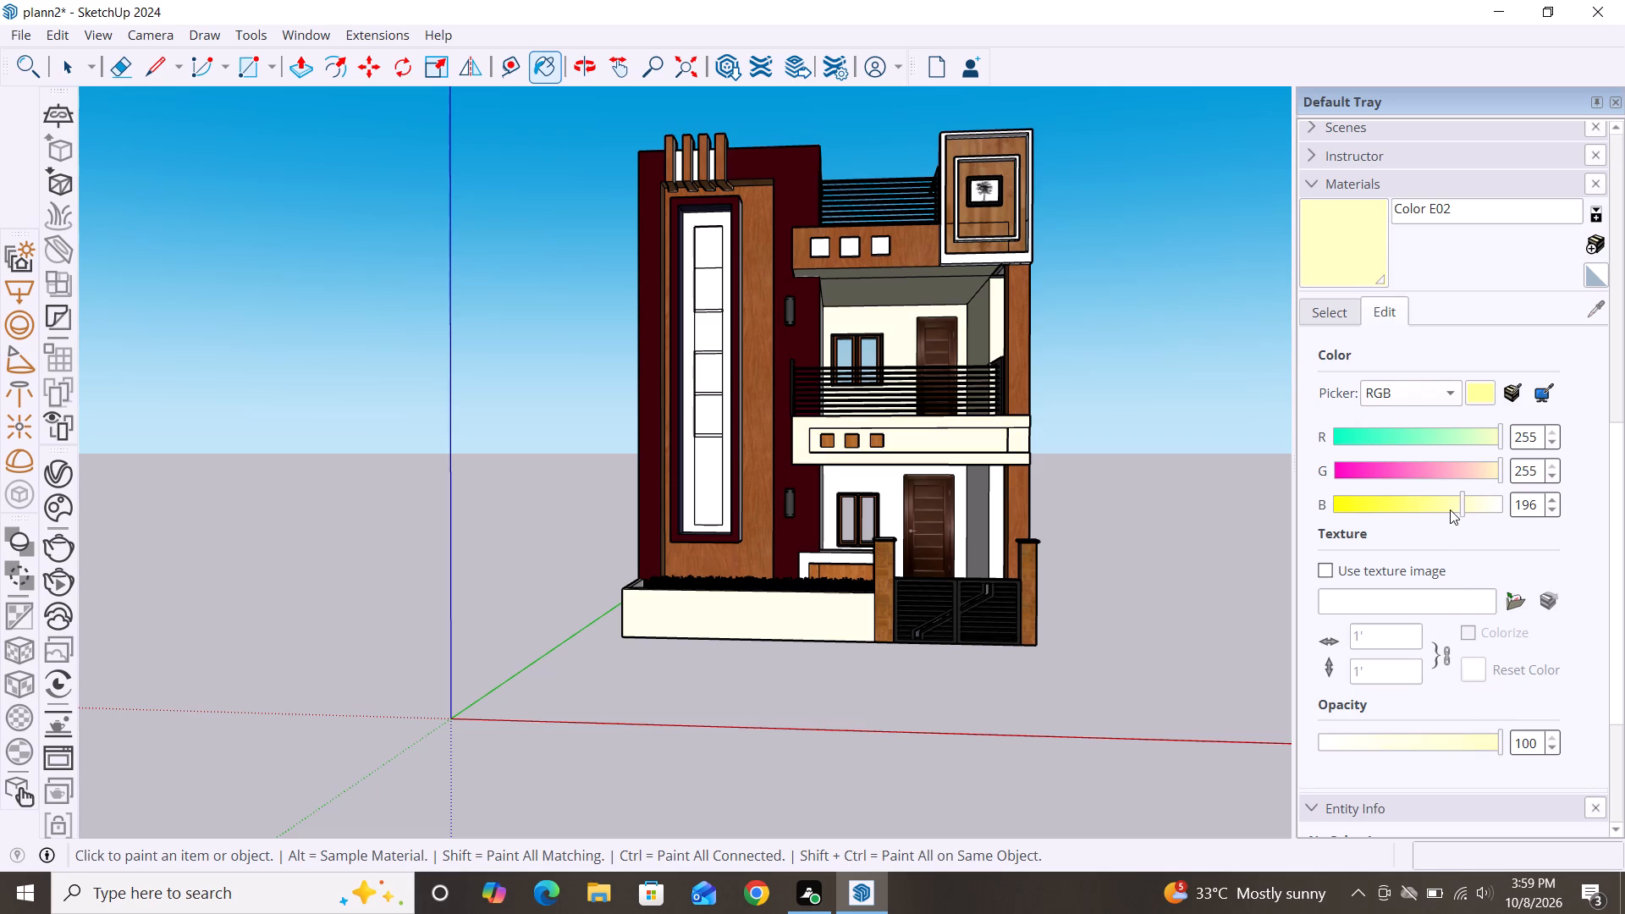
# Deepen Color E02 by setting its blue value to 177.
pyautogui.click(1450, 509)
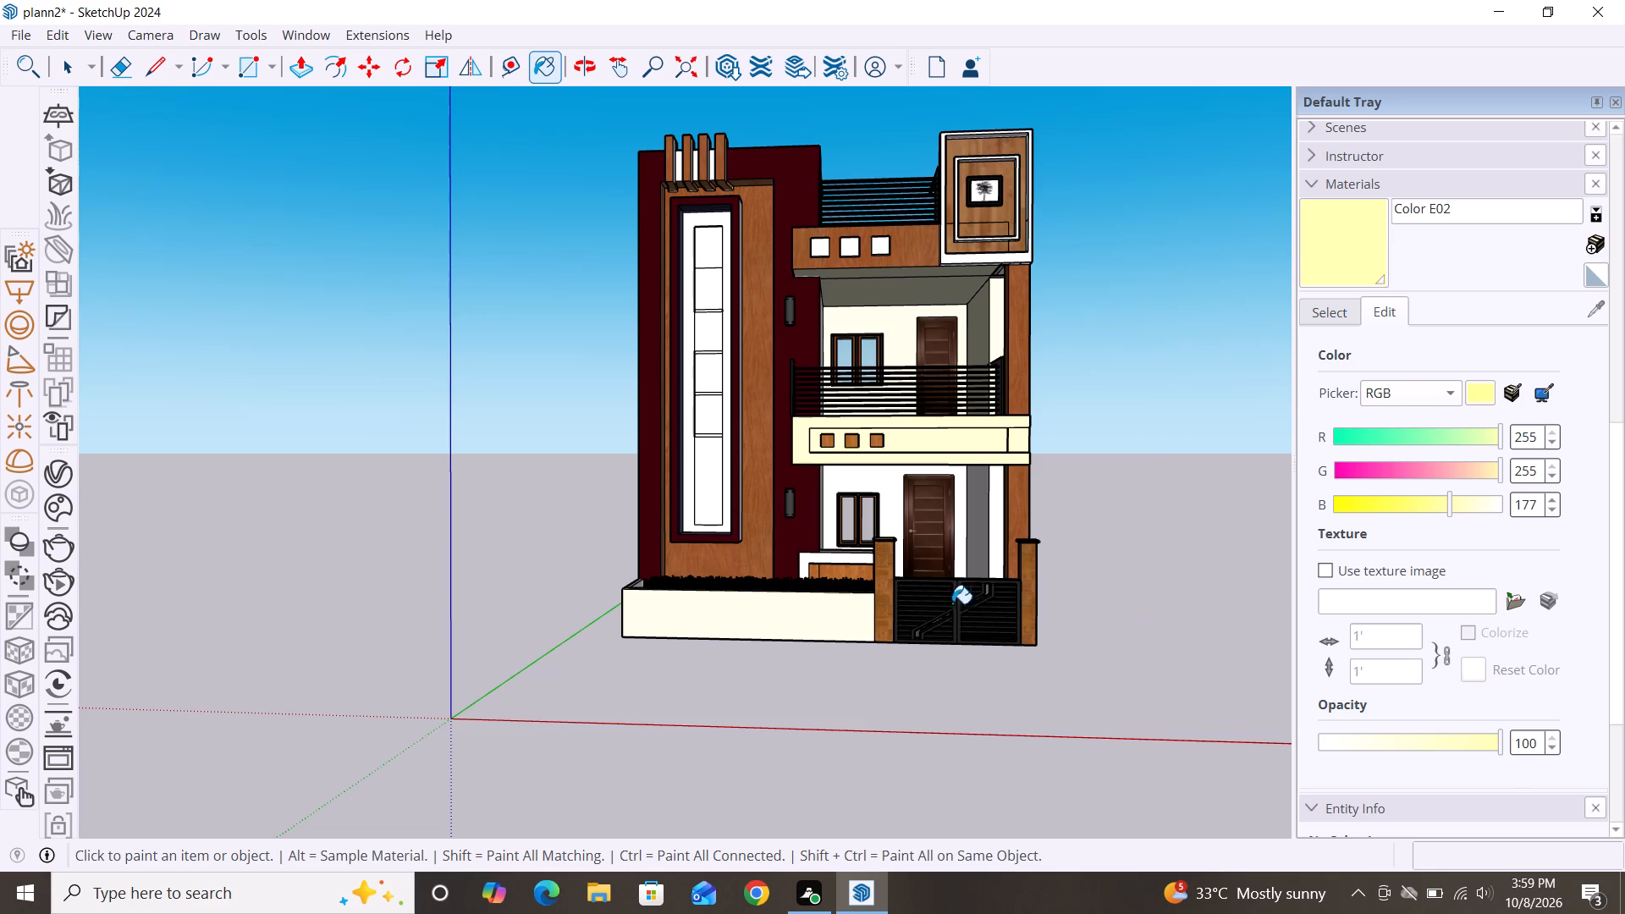
# Paint the front face of the low boundary wall beside the gate with the pale yellow Color E02.
pyautogui.click(793, 608)
# Paint the upper balcony's side walls, back wall and ceiling with Color E02.
pyautogui.click(999, 328)
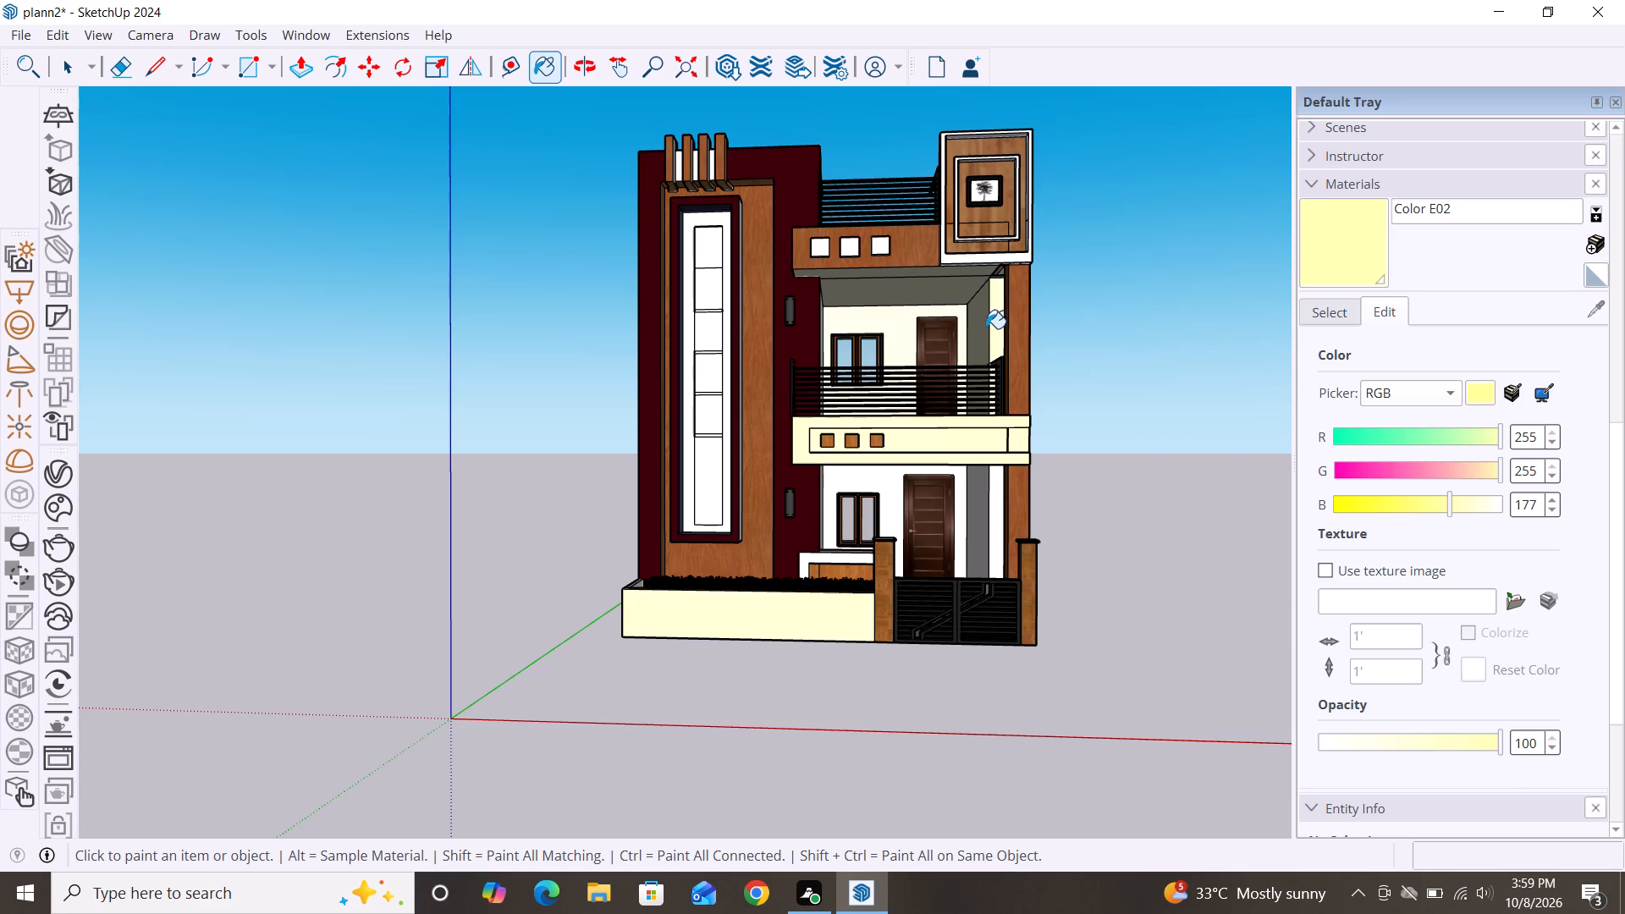
pyautogui.click(984, 328)
pyautogui.click(906, 309)
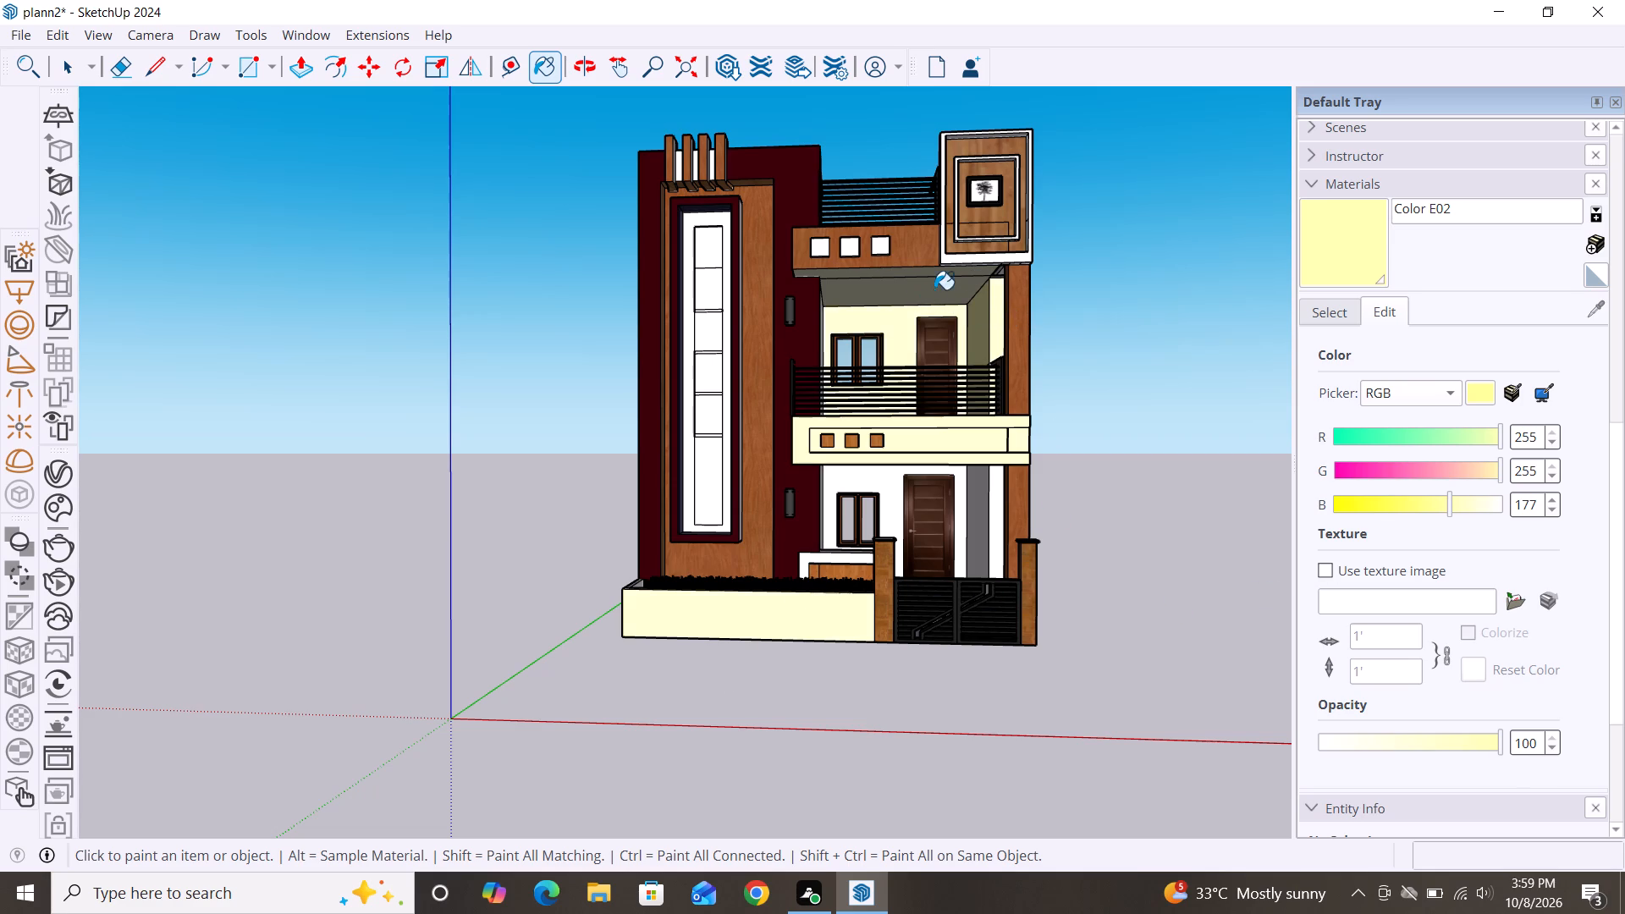
pyautogui.click(934, 289)
pyautogui.click(959, 266)
pyautogui.click(959, 270)
# Paint the ground floor's back wall and side walls behind the gate with Color E02.
pyautogui.scroll(-3, 1119, 416)
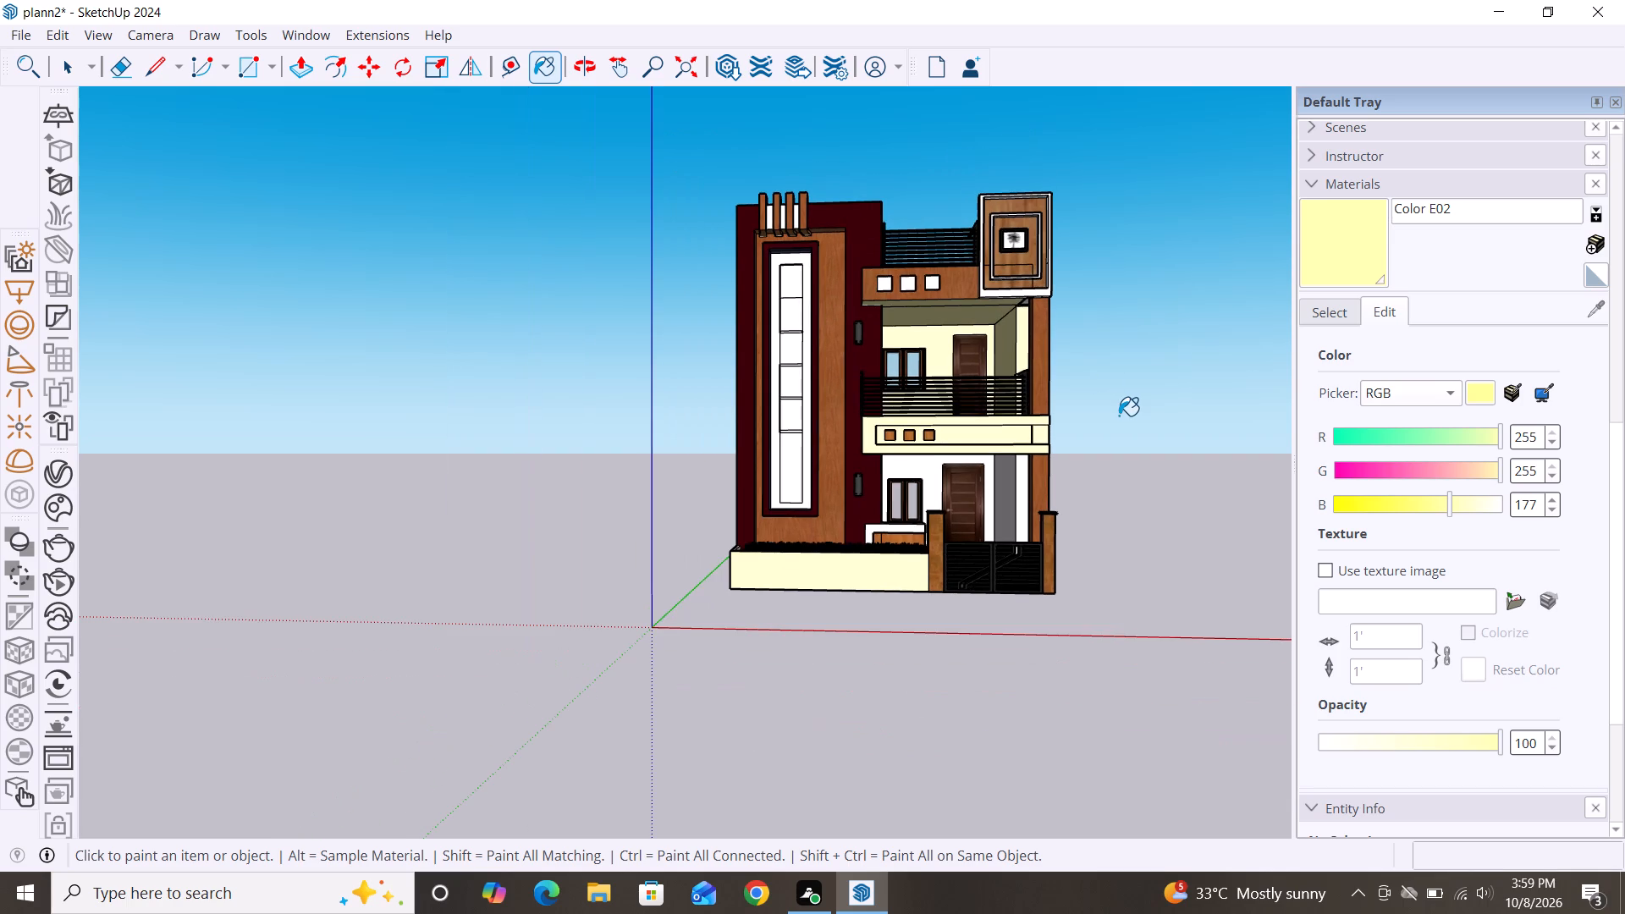
pyautogui.click(934, 477)
pyautogui.click(1011, 492)
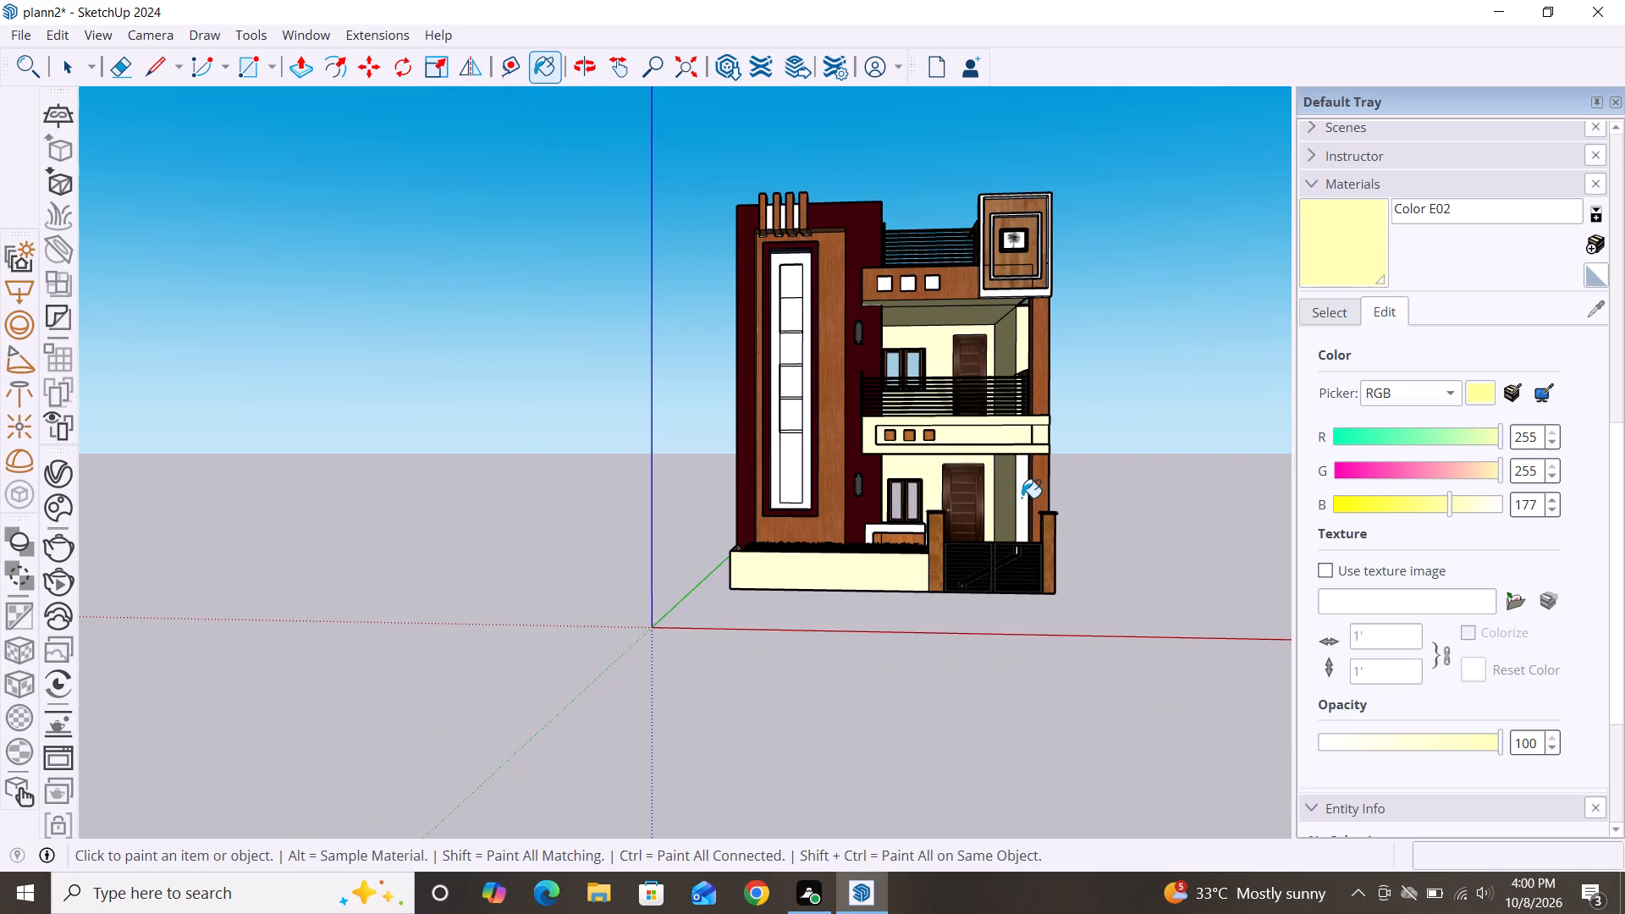
pyautogui.click(1022, 498)
# Lighten Color E02 by setting its blue value to 190.
pyautogui.scroll(-1, 790, 616)
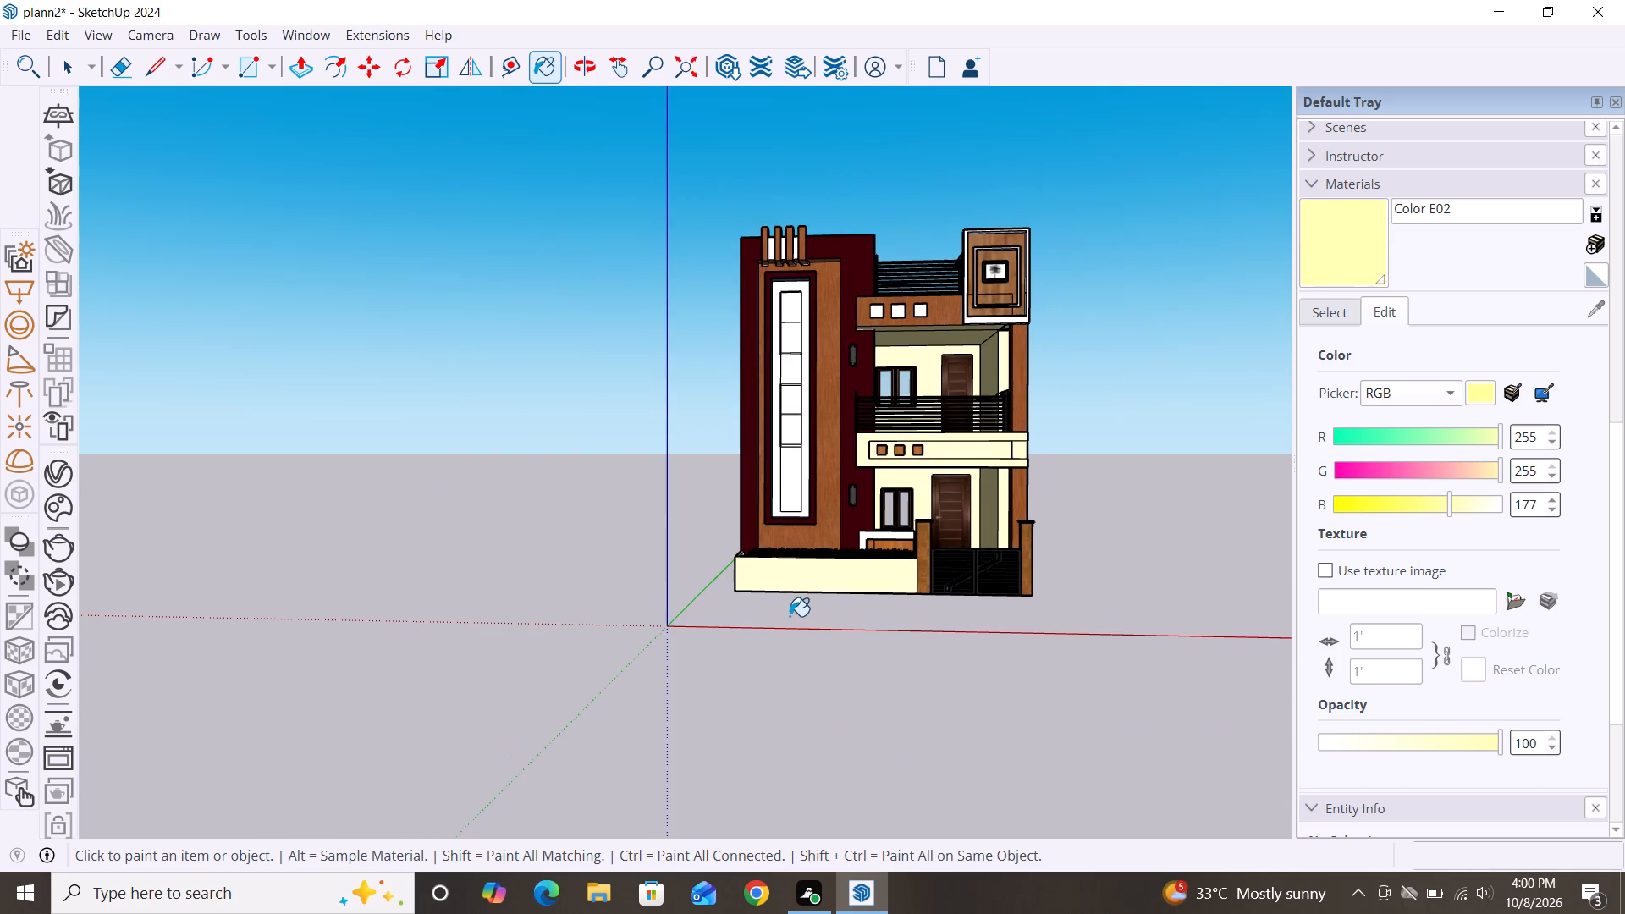
pyautogui.scroll(3, 895, 377)
pyautogui.scroll(-2, 881, 374)
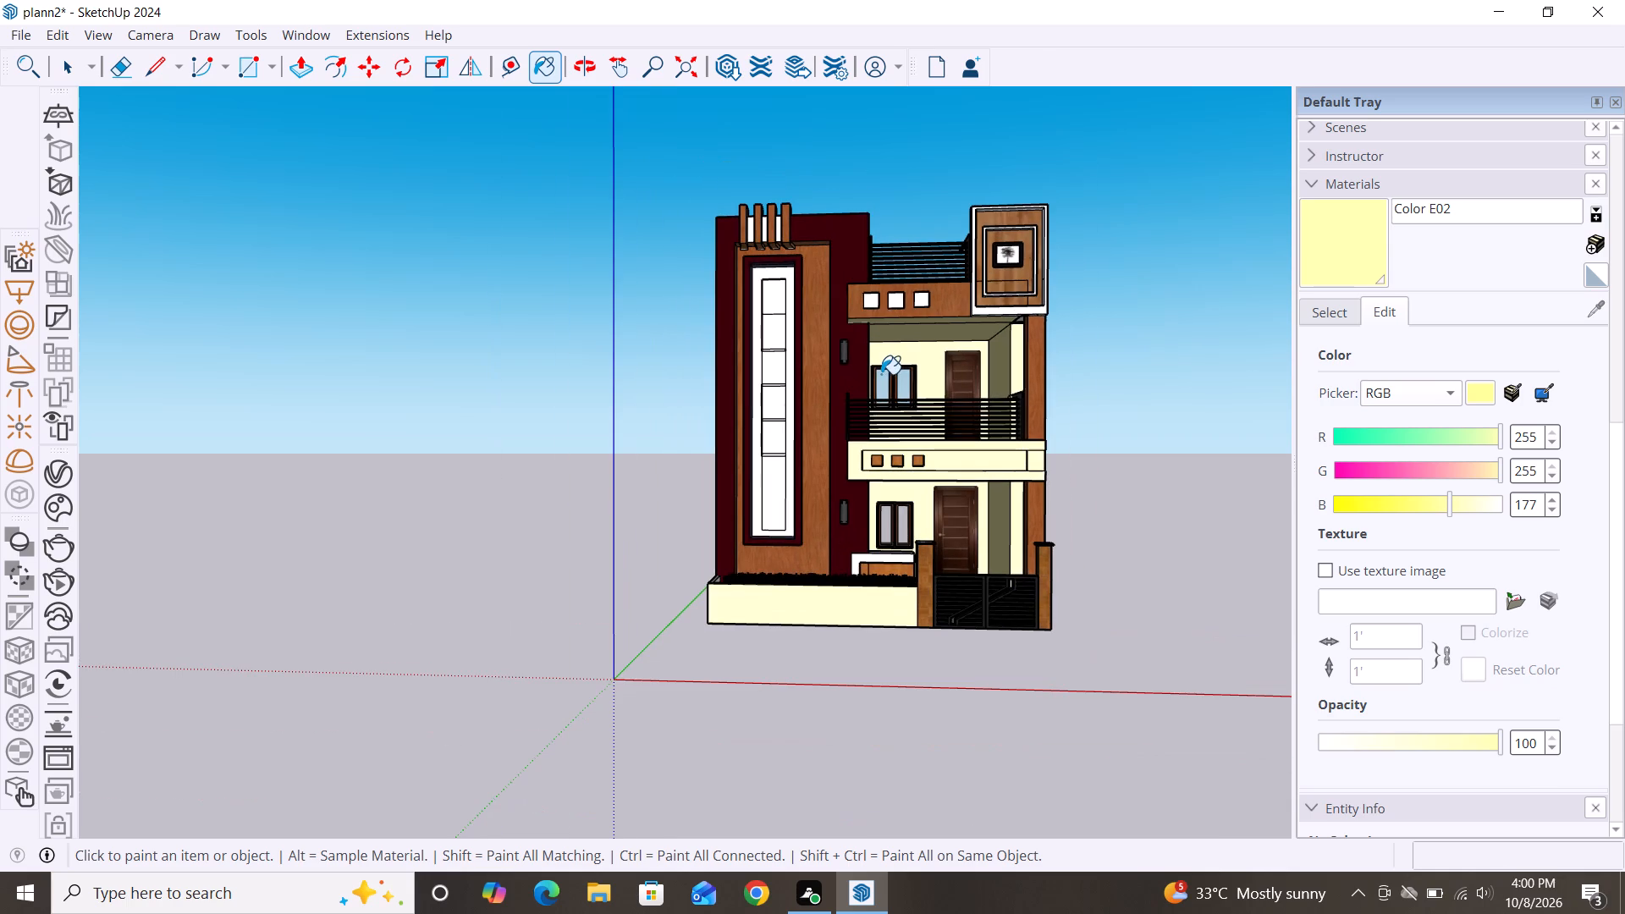
pyautogui.click(1463, 500)
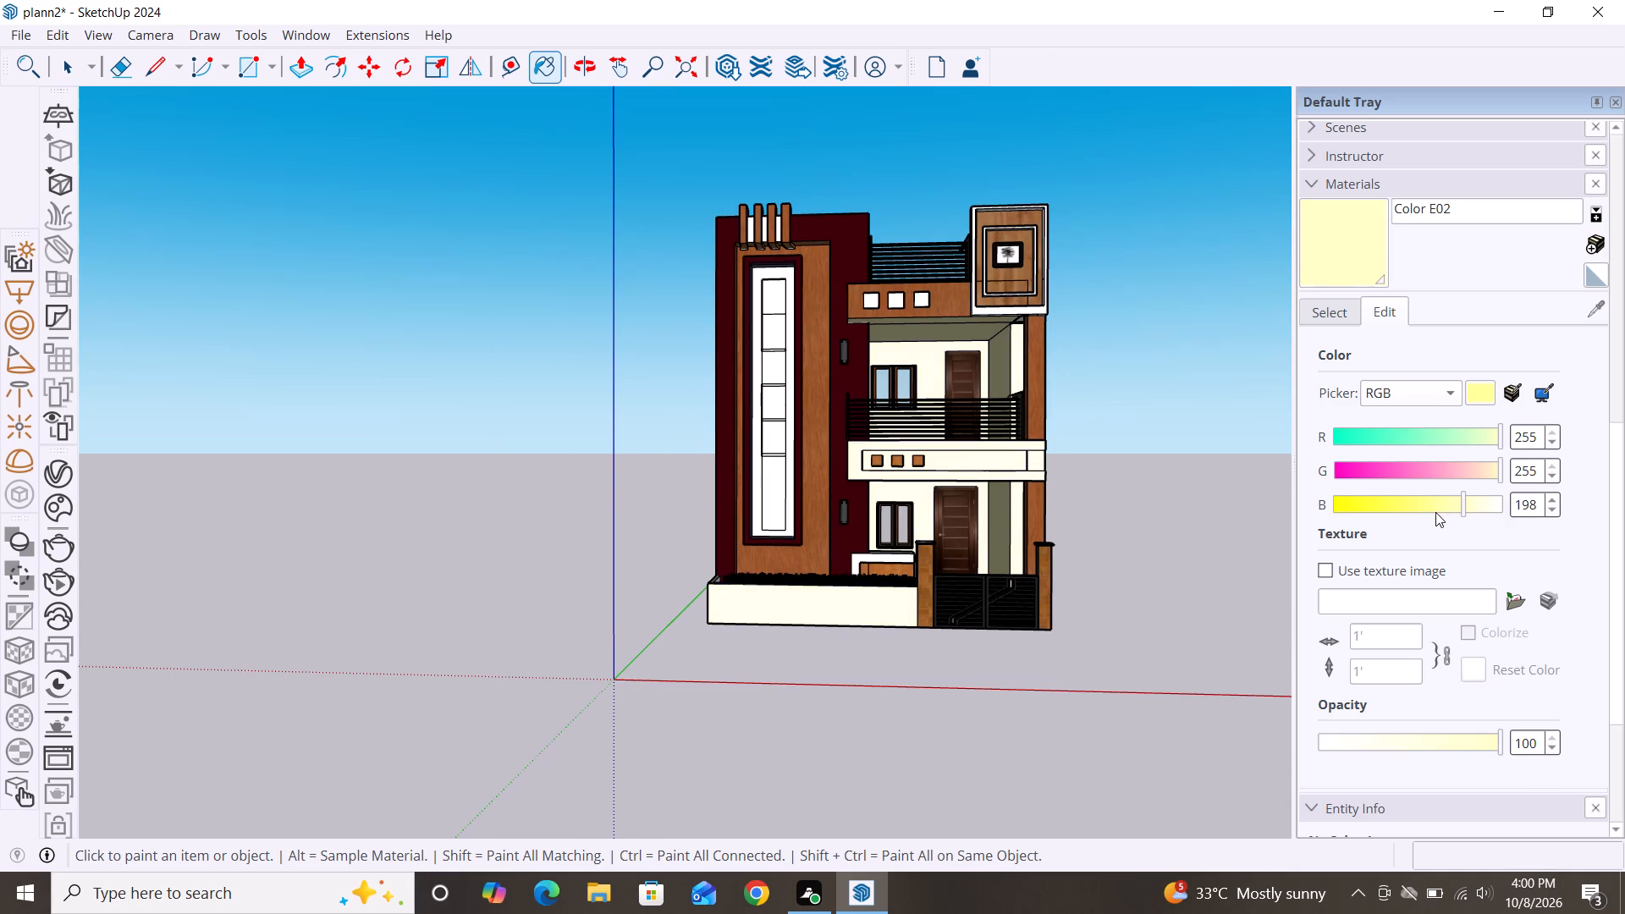
pyautogui.click(1457, 504)
# Apply Color E02 again to the side walls of the upper balcony and the ground floor.
pyautogui.scroll(-2, 967, 526)
pyautogui.click(1002, 407)
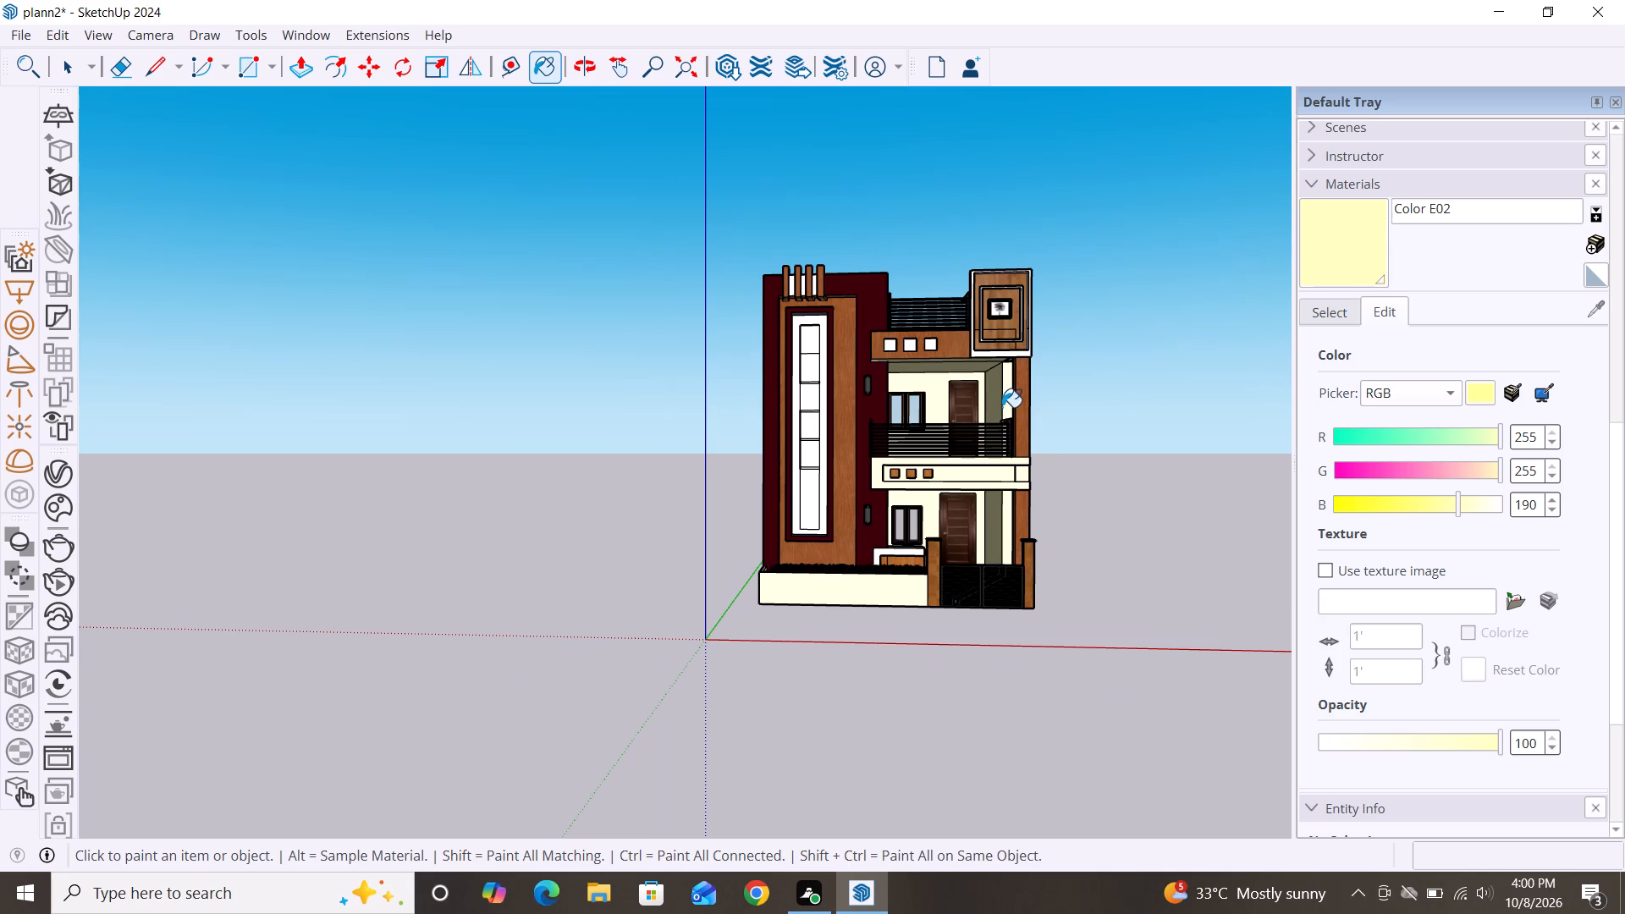
pyautogui.click(990, 405)
pyautogui.click(985, 544)
# Paint the three white strips between the wooden fins at the top of the tower with the dark purple Color J08.
pyautogui.scroll(6, 805, 271)
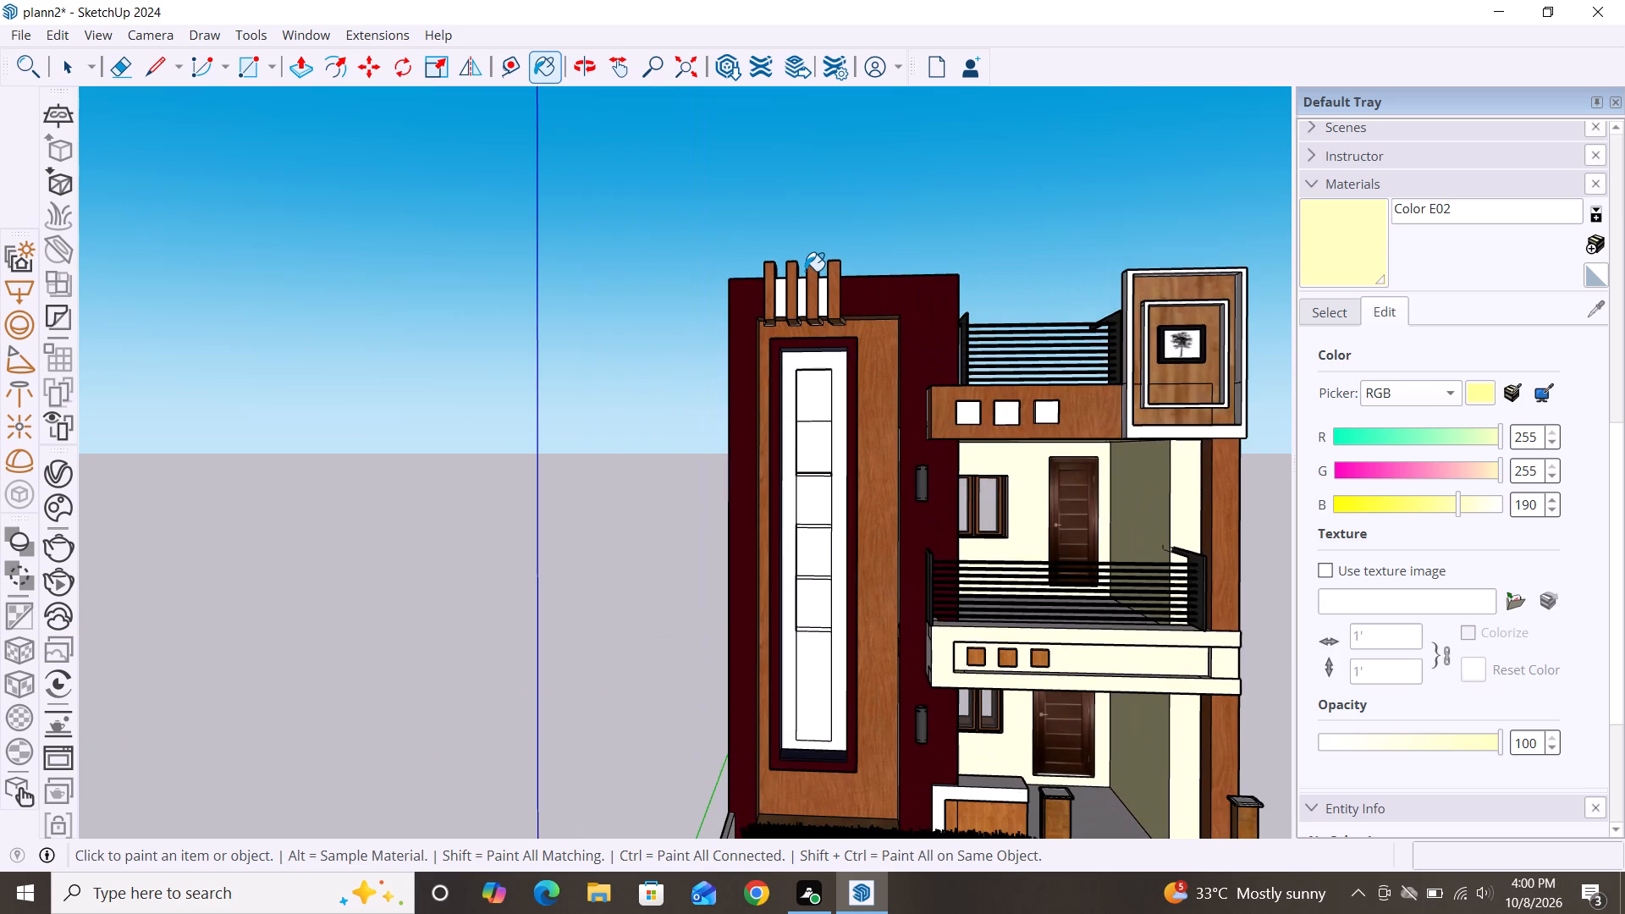
pyautogui.press('Escape')
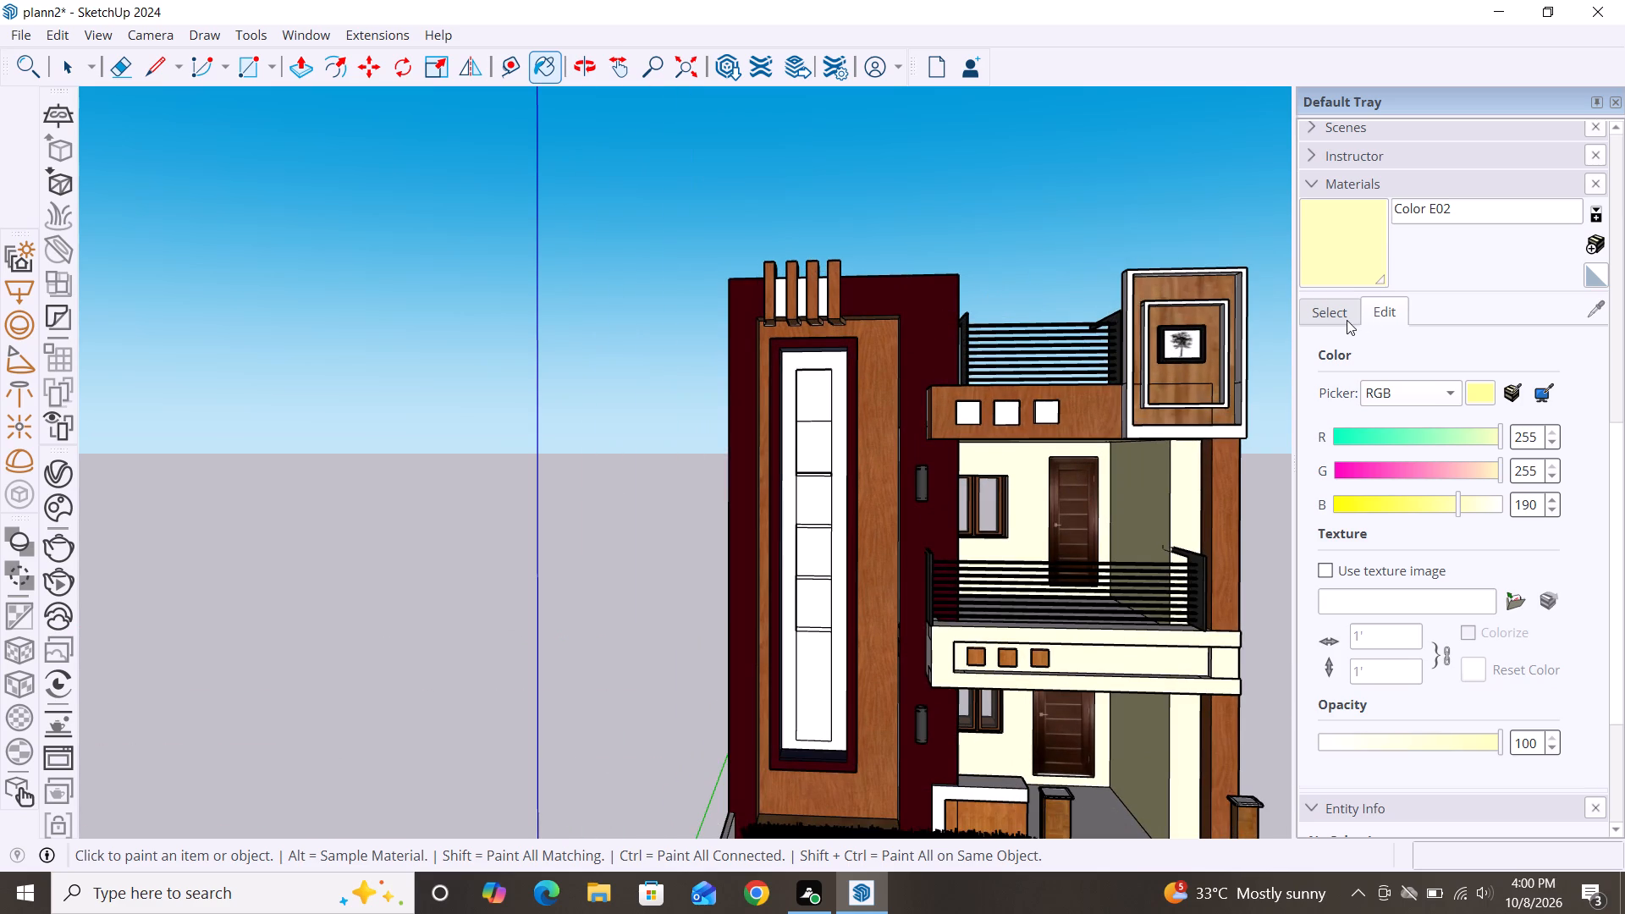
pyautogui.click(1347, 320)
pyautogui.scroll(-10, 1429, 493)
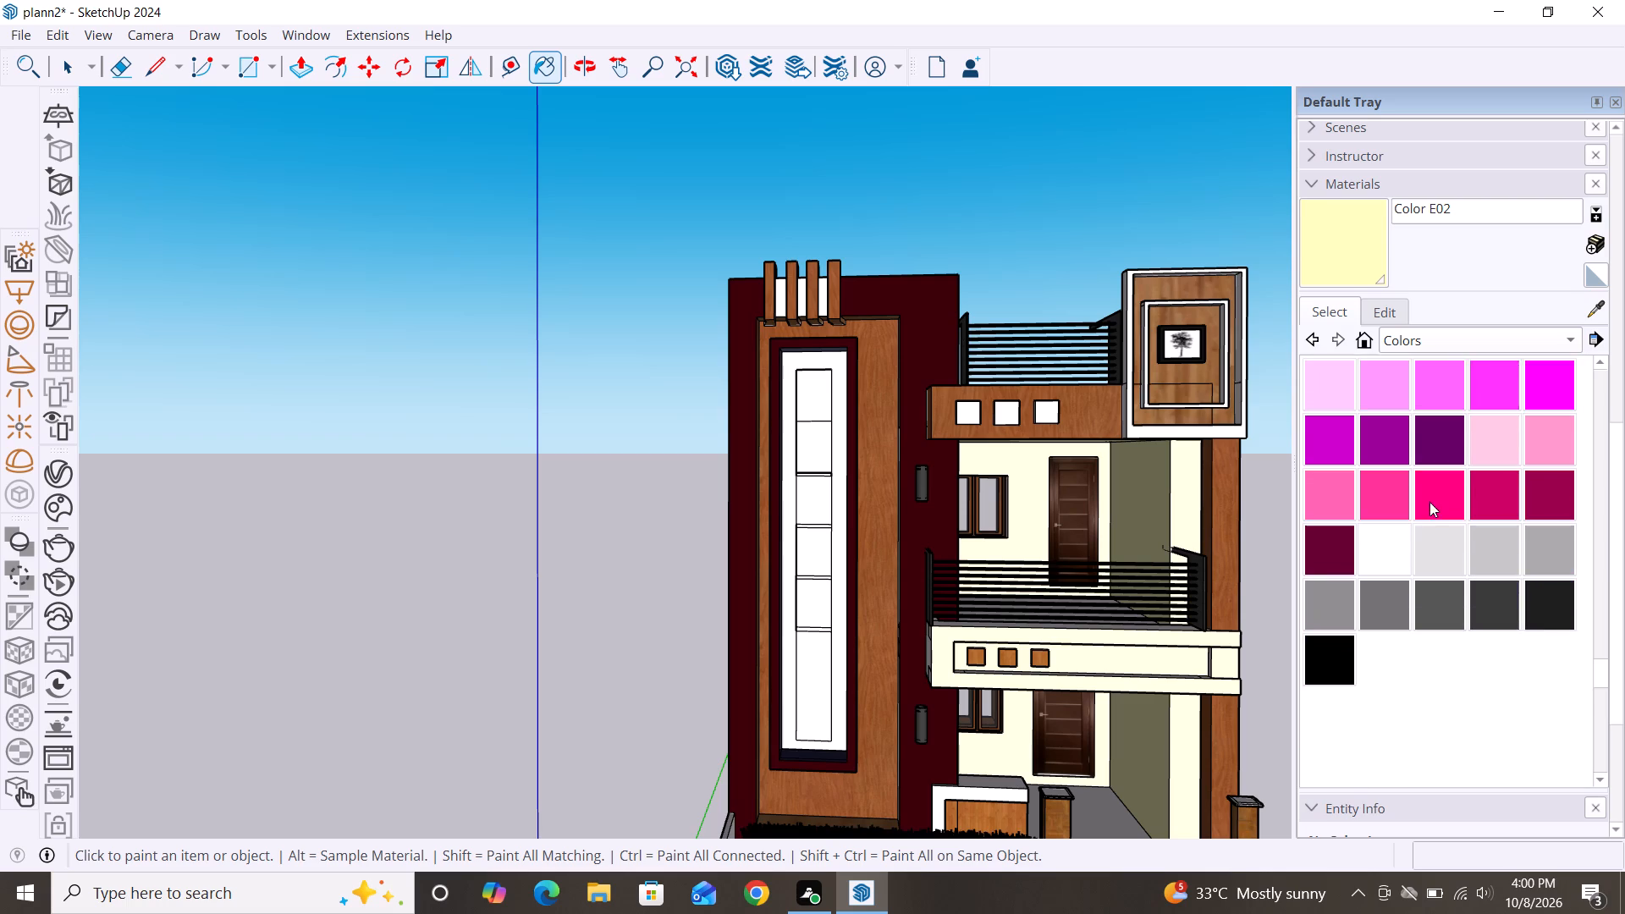
pyautogui.scroll(-2, 1429, 502)
pyautogui.scroll(6, 1429, 502)
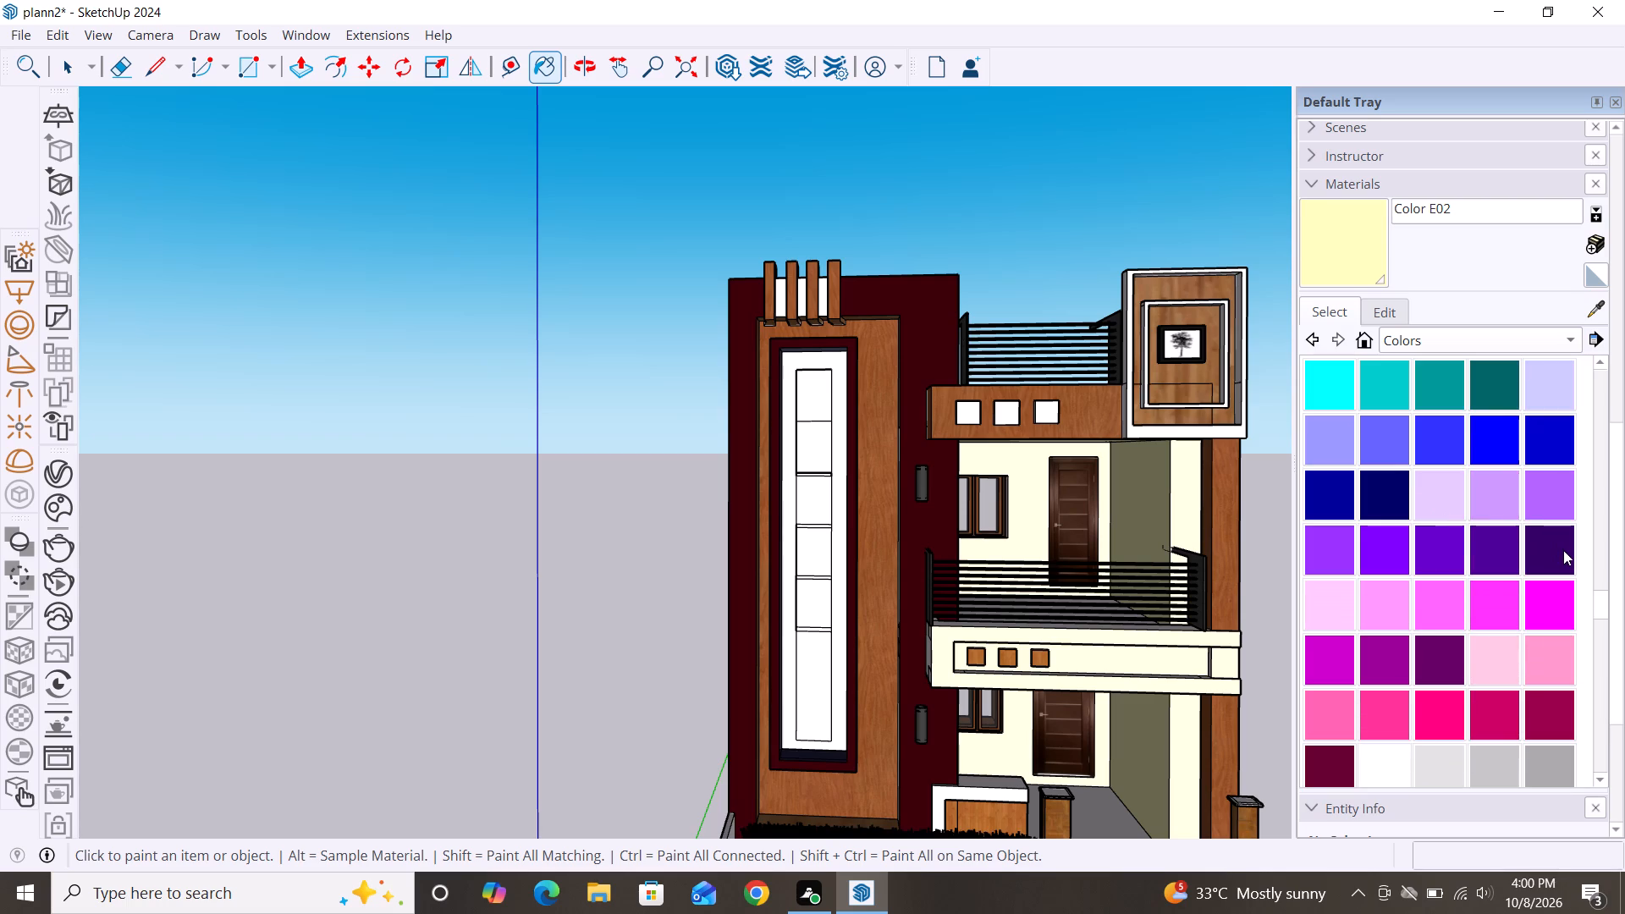
pyautogui.click(1562, 559)
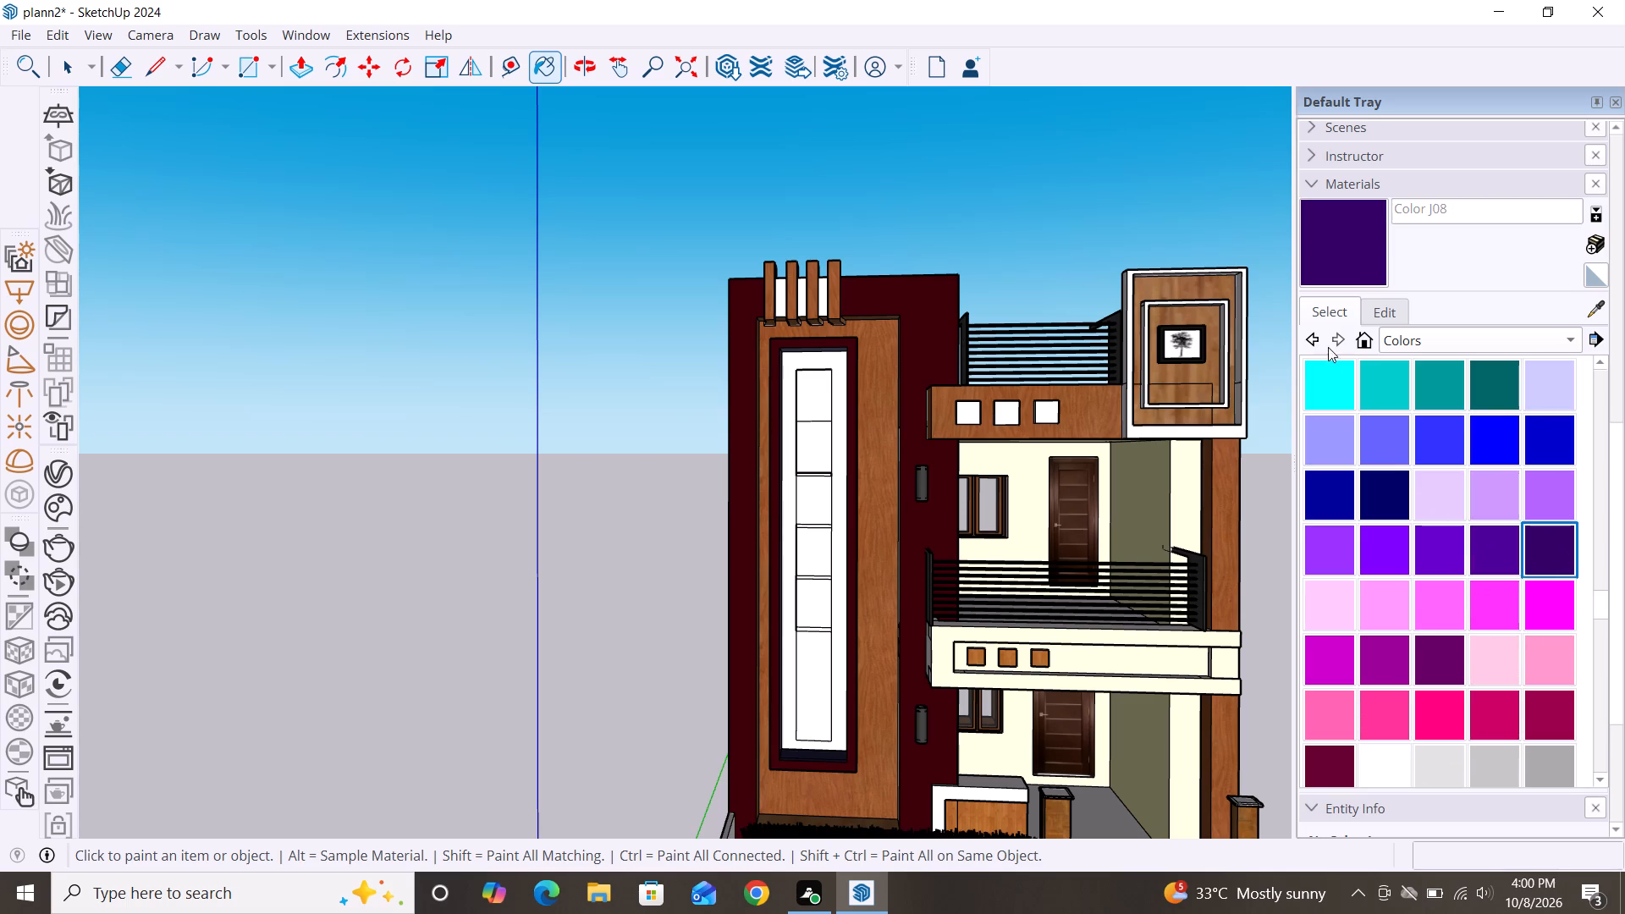
pyautogui.click(824, 294)
pyautogui.click(804, 291)
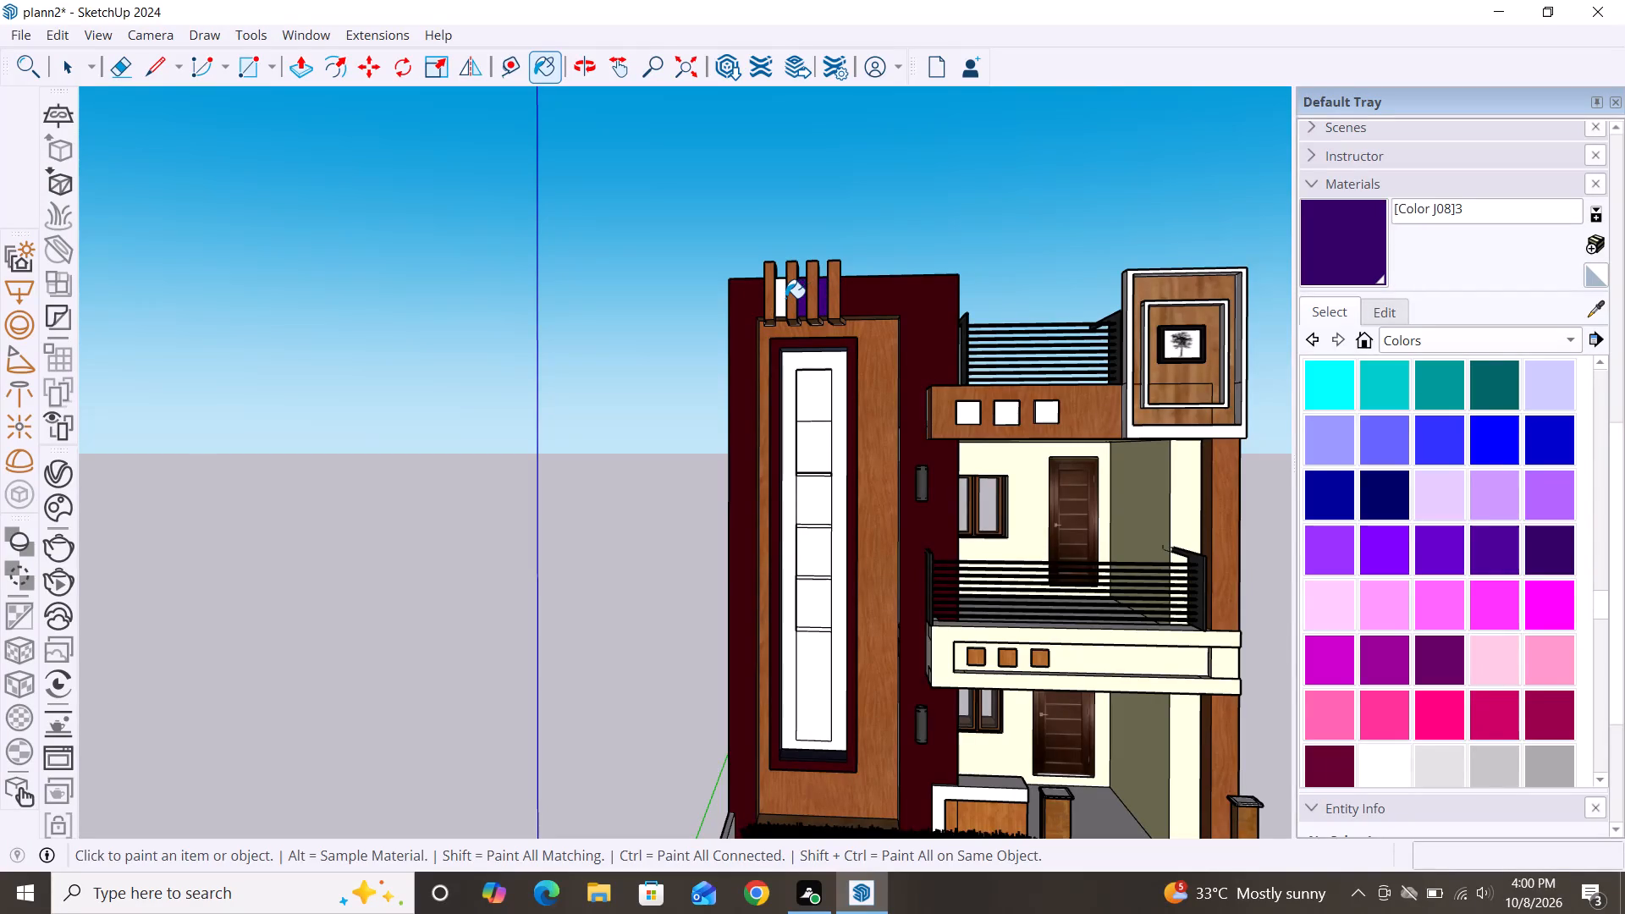
pyautogui.click(785, 298)
# Edit the strips' Color J08 material into a dark maroon by reducing its blue value to 7.
pyautogui.scroll(-2, 840, 328)
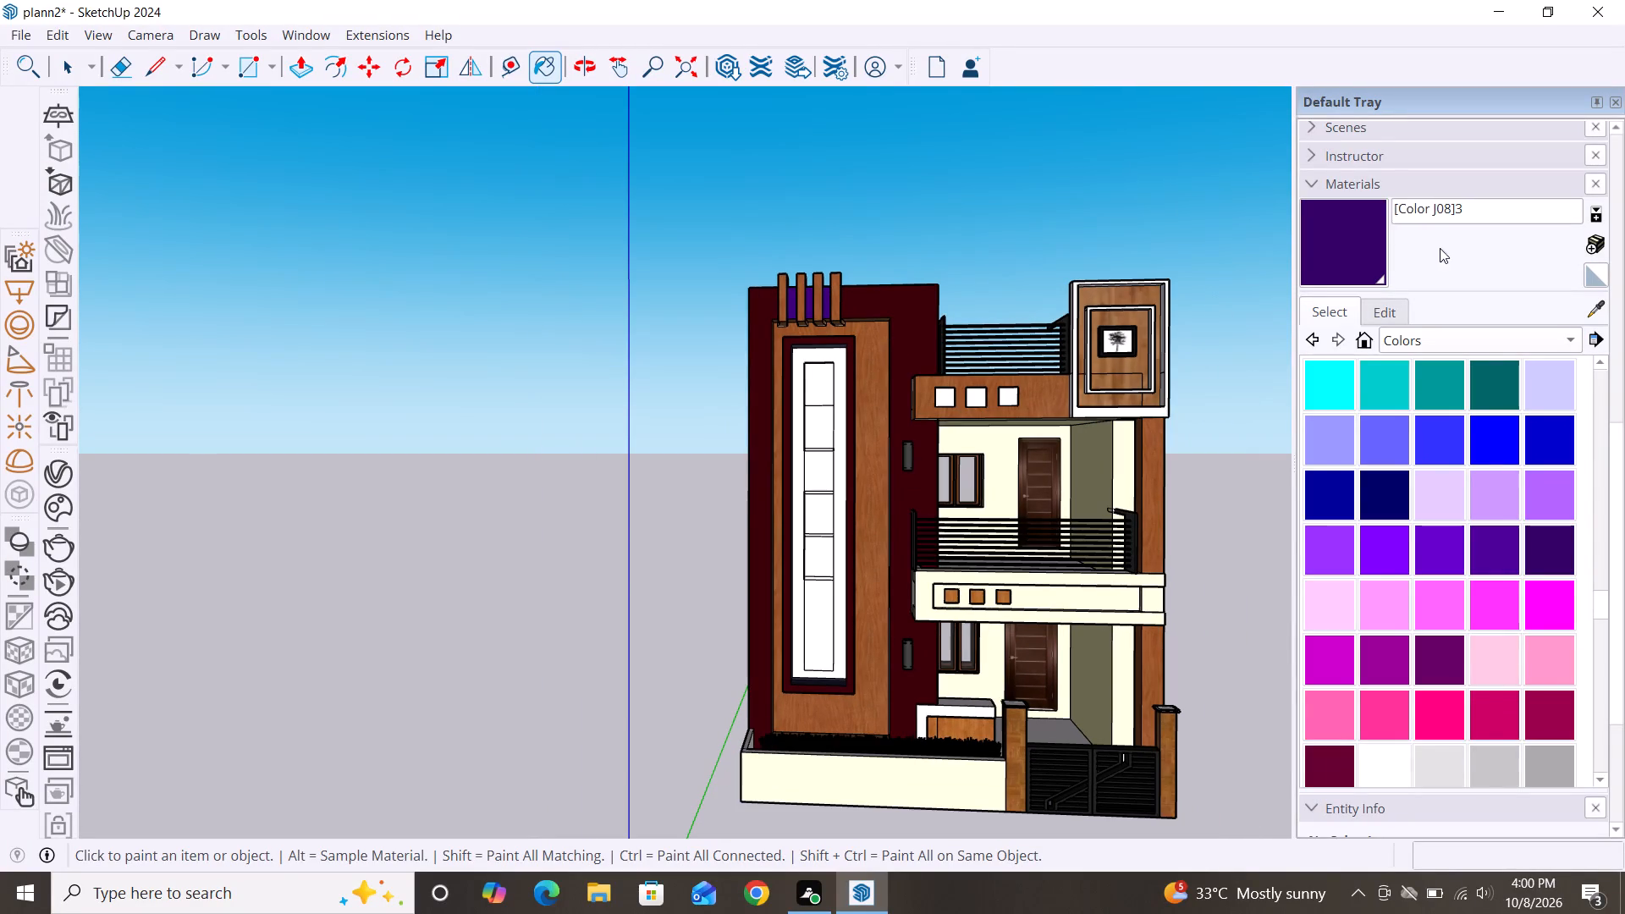
pyautogui.click(1376, 310)
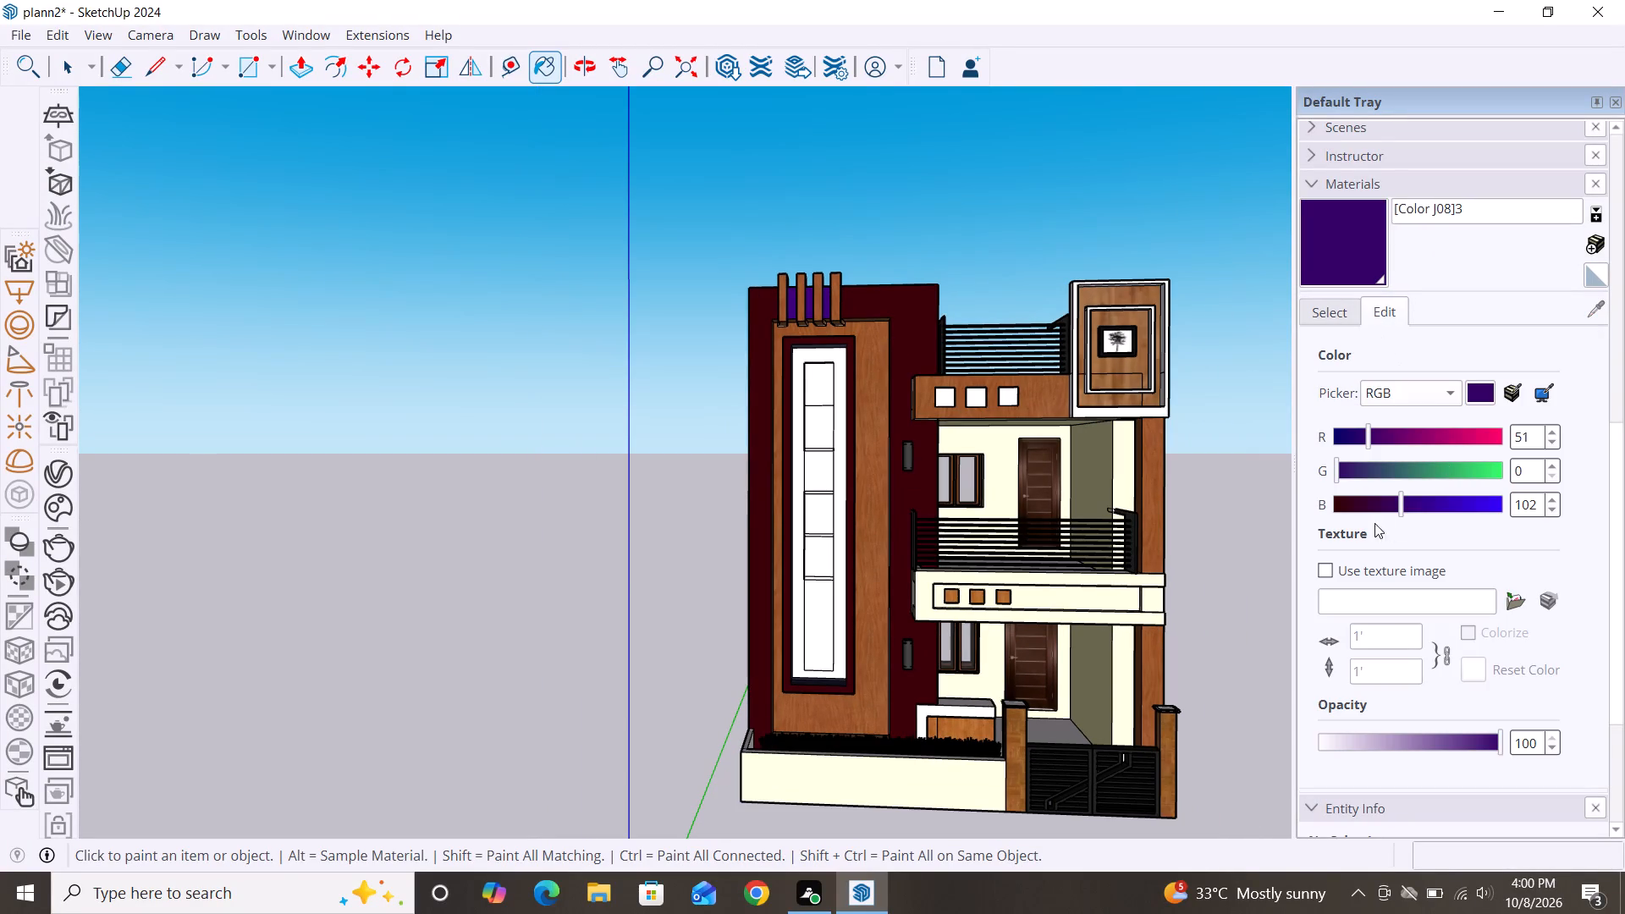
pyautogui.click(1363, 506)
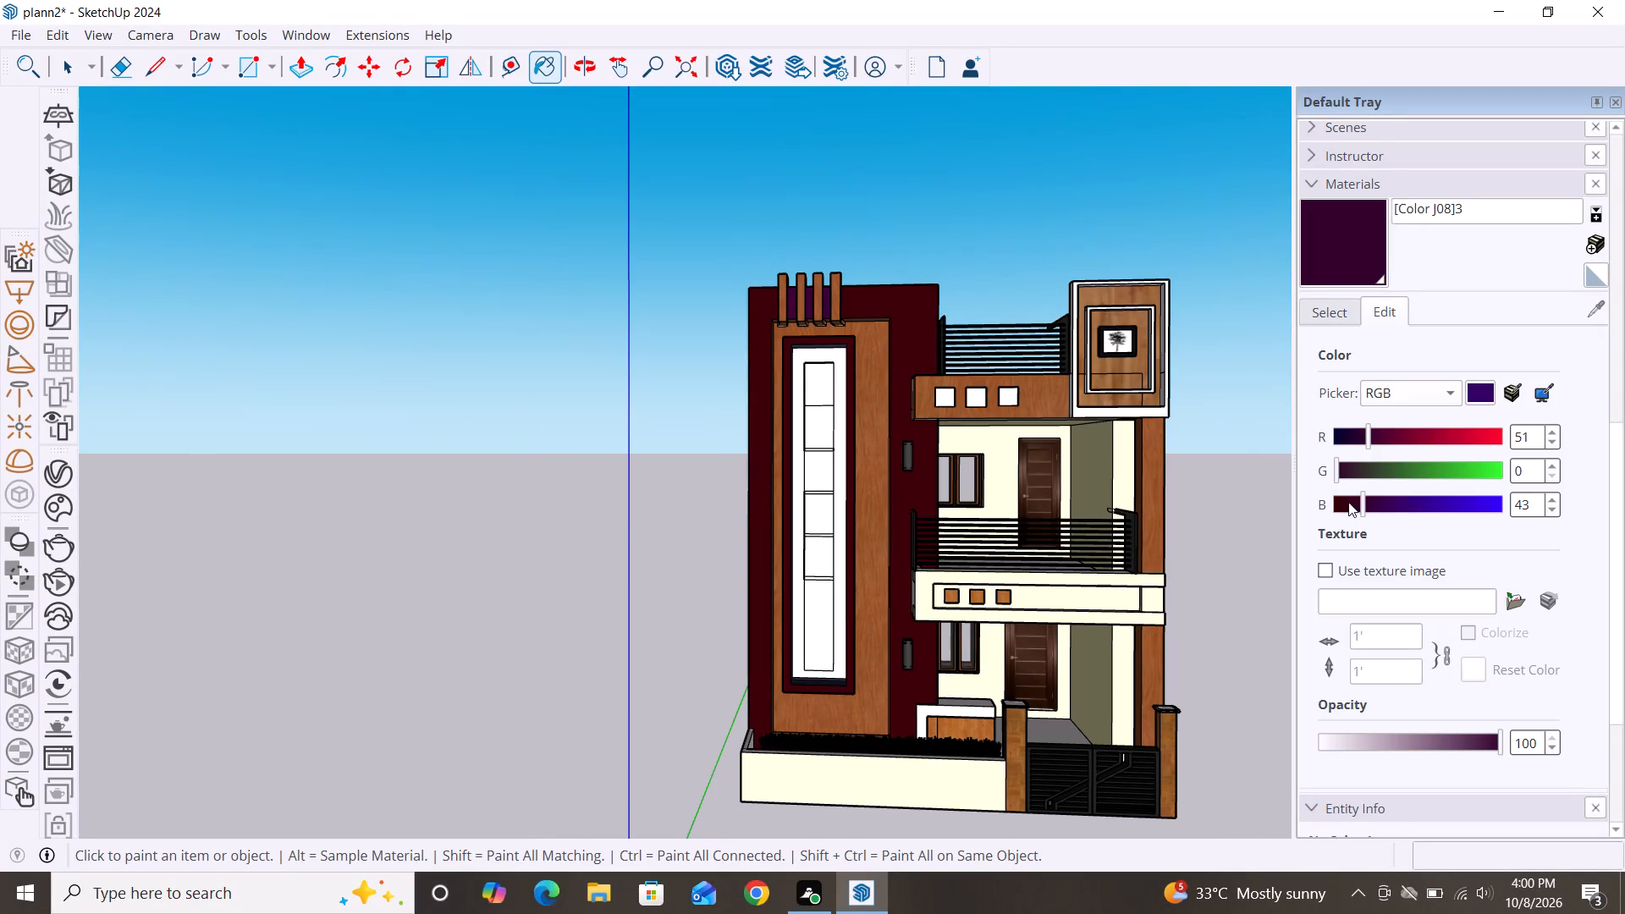
pyautogui.click(1348, 502)
pyautogui.click(1339, 507)
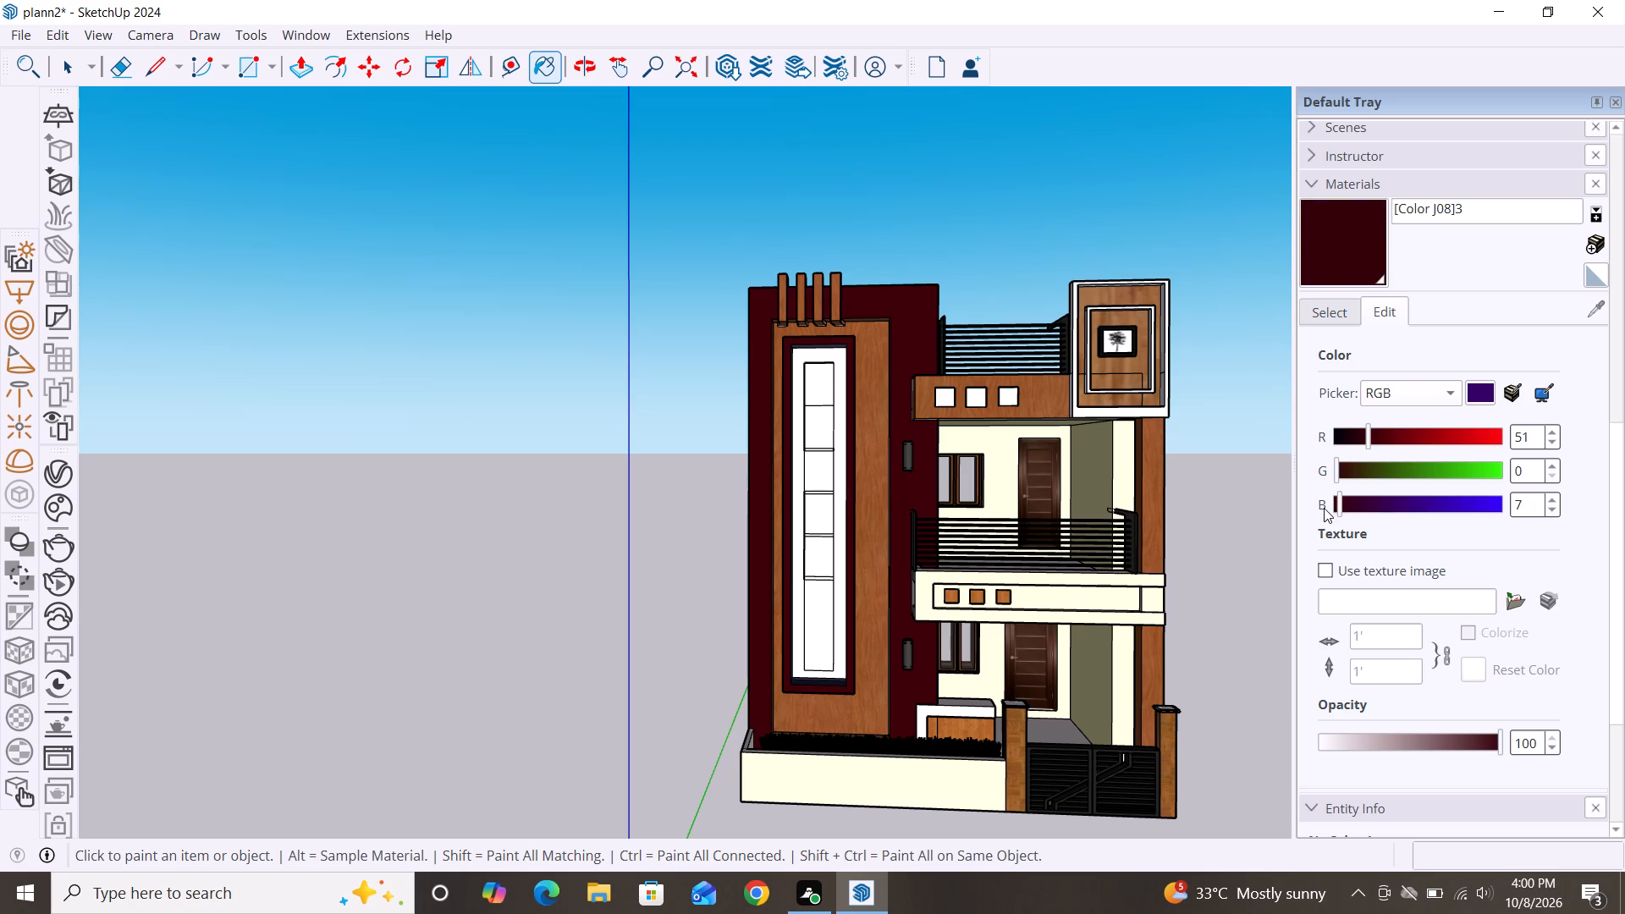
pyautogui.scroll(-3, 814, 339)
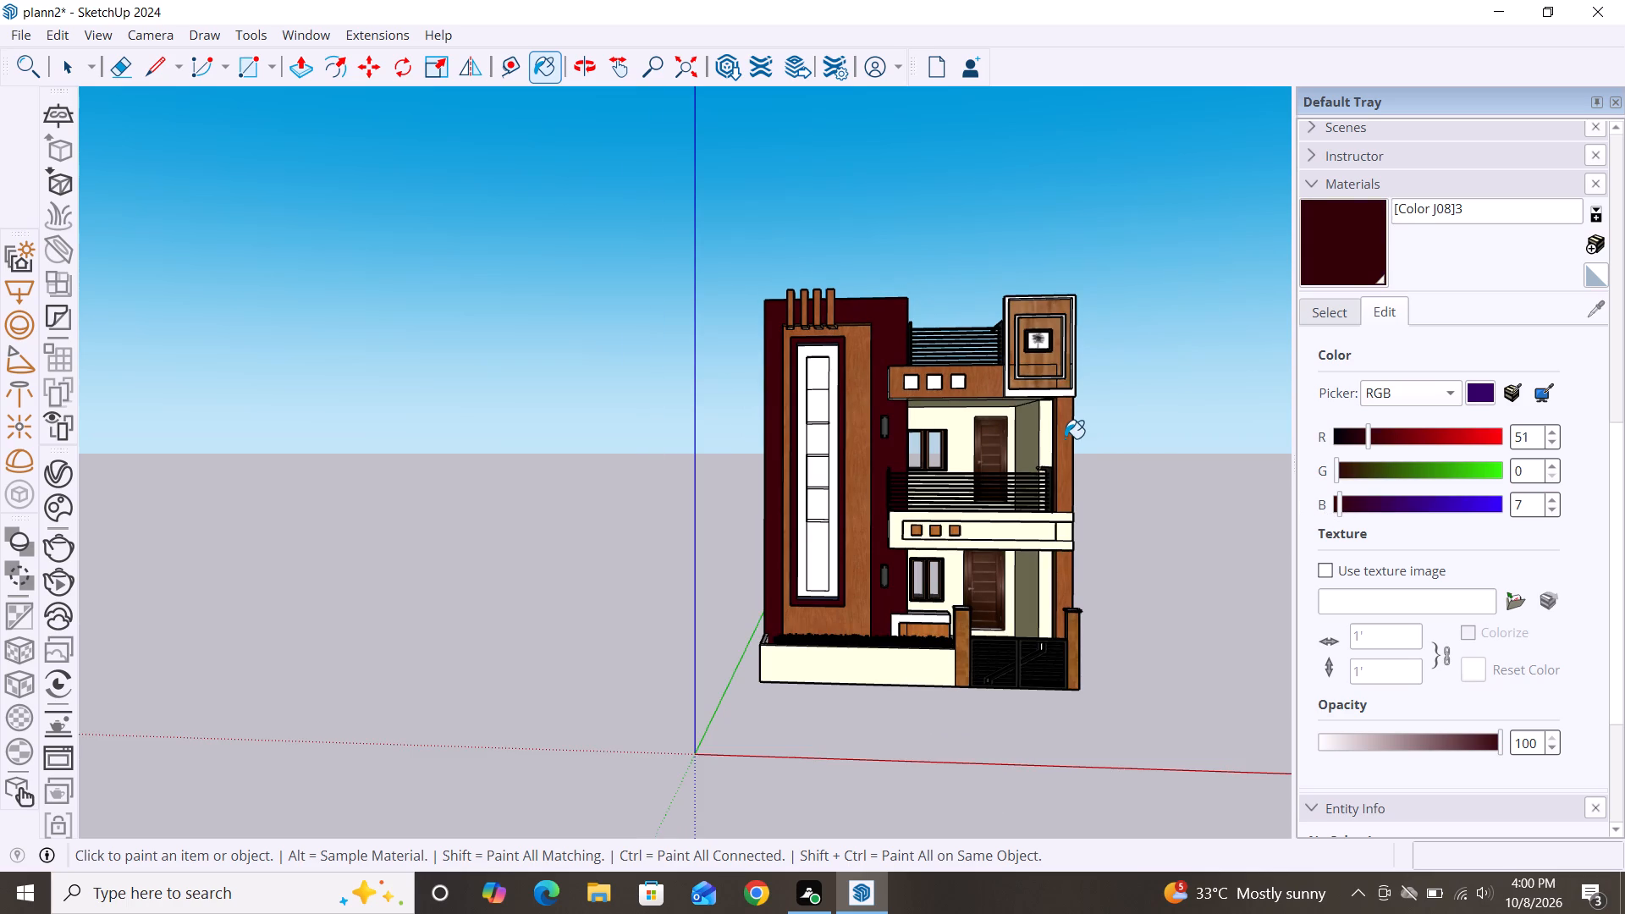
pyautogui.press('space')
pyautogui.press('space')
# Examine the recoloured facade as a whole from the front, closer up and from a slightly turned angle.
pyautogui.click(1335, 304)
pyautogui.scroll(-4, 1394, 484)
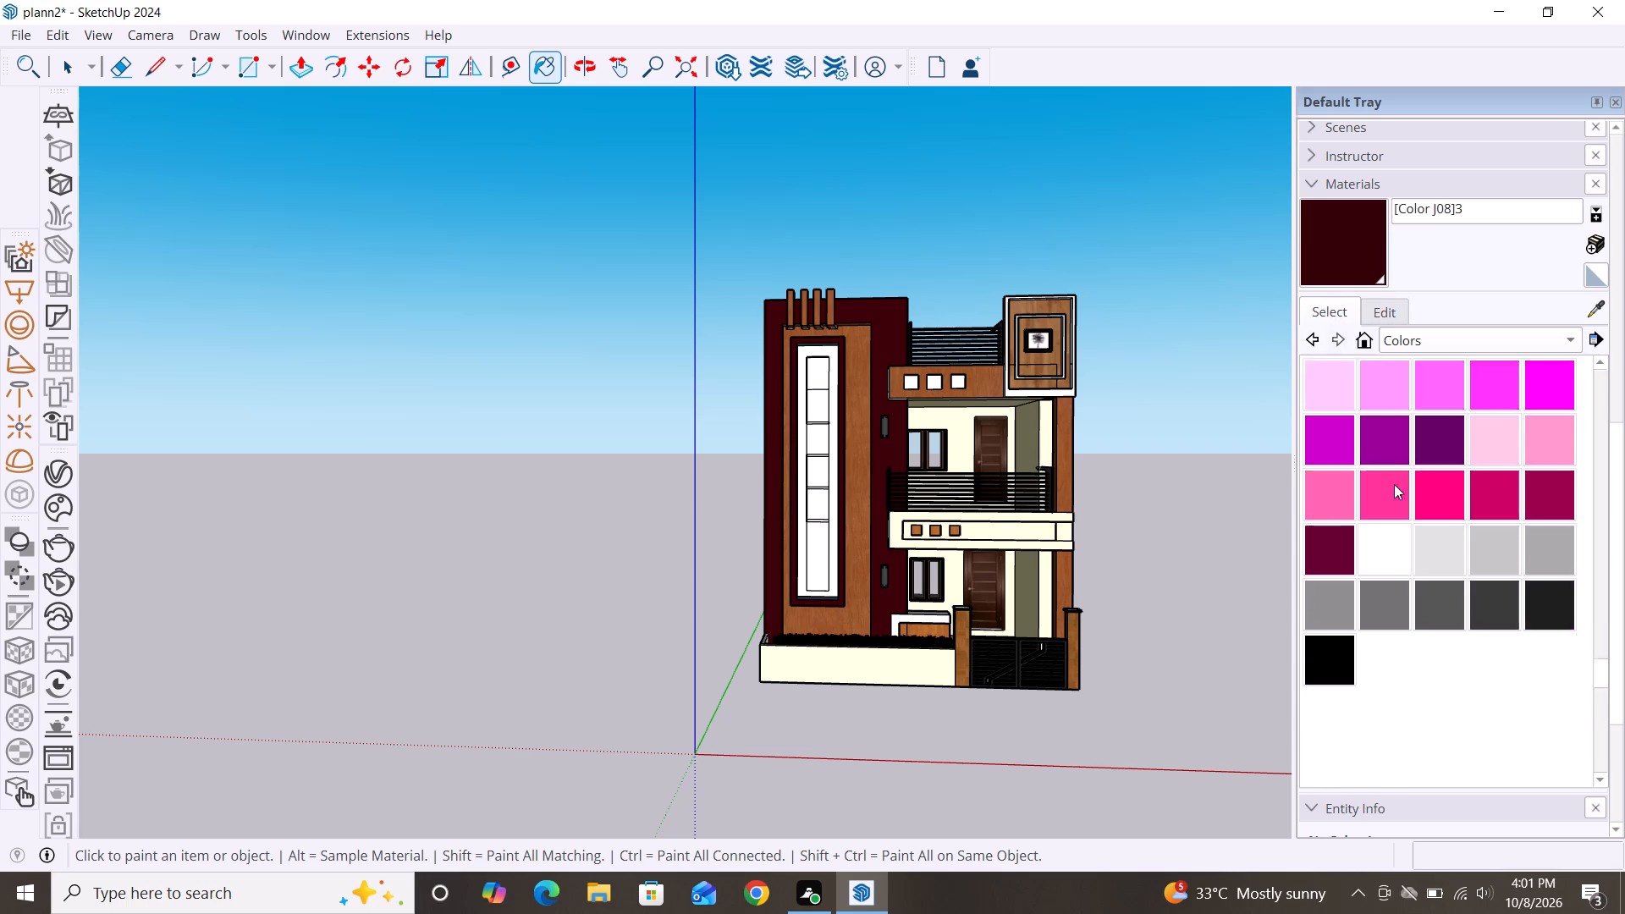
pyautogui.scroll(-2, 1394, 484)
pyautogui.scroll(2, 1398, 460)
pyautogui.press('space')
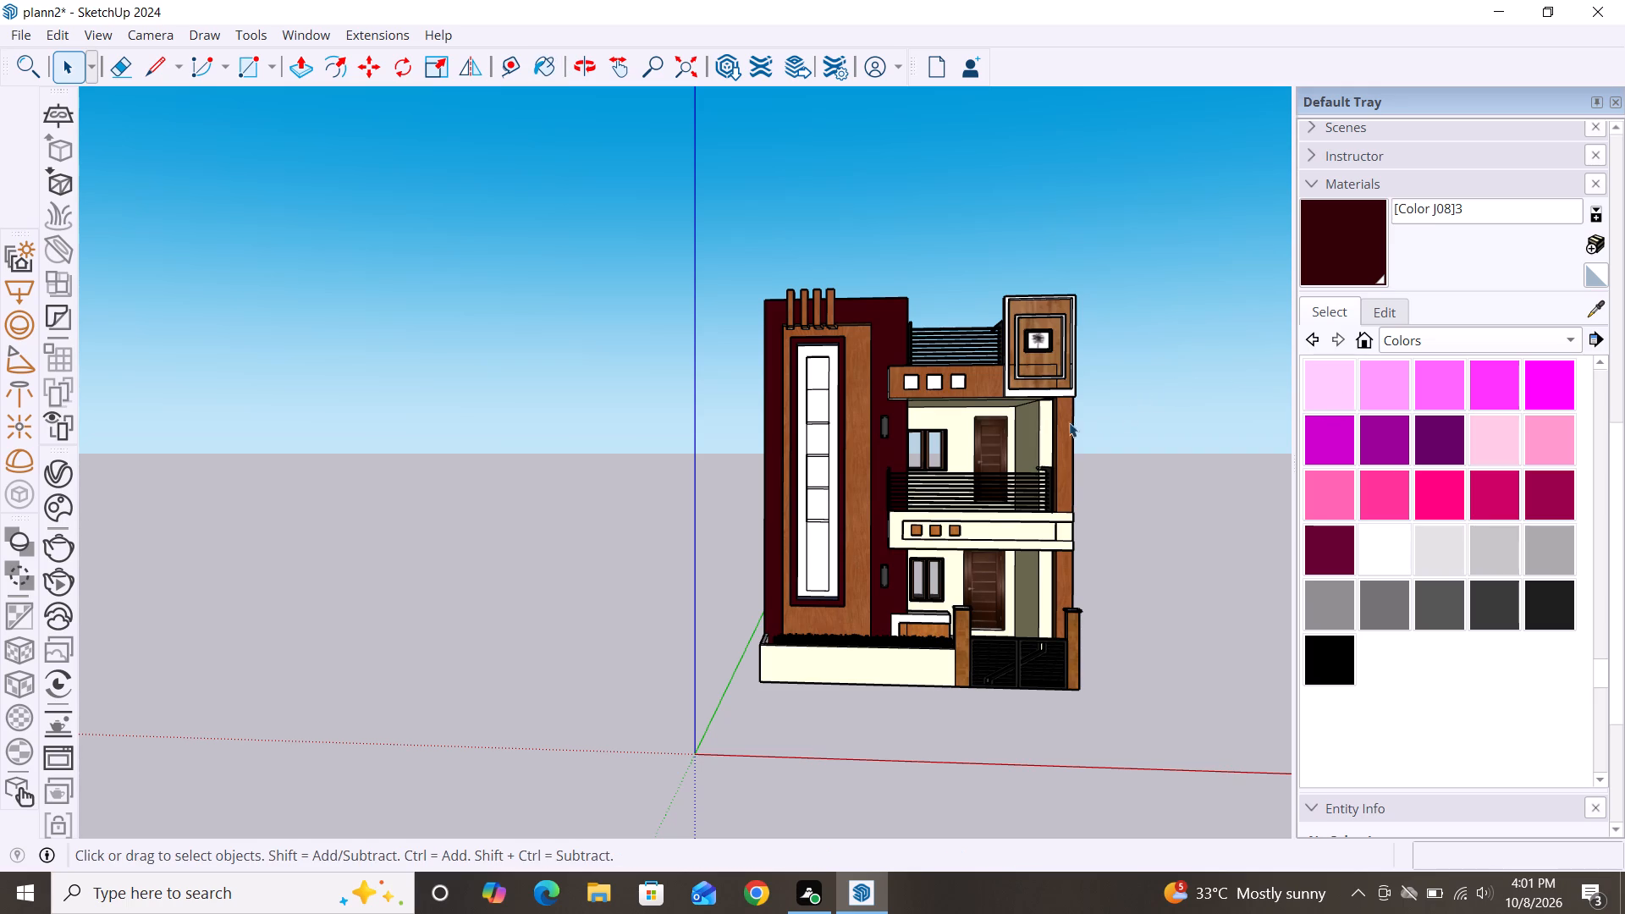
pyautogui.scroll(-3, 917, 411)
pyautogui.keyDown('alt'); pyautogui.moveTo(1060, 639); pyautogui.dragTo(1059, 639, button='middle'); pyautogui.keyUp('alt')
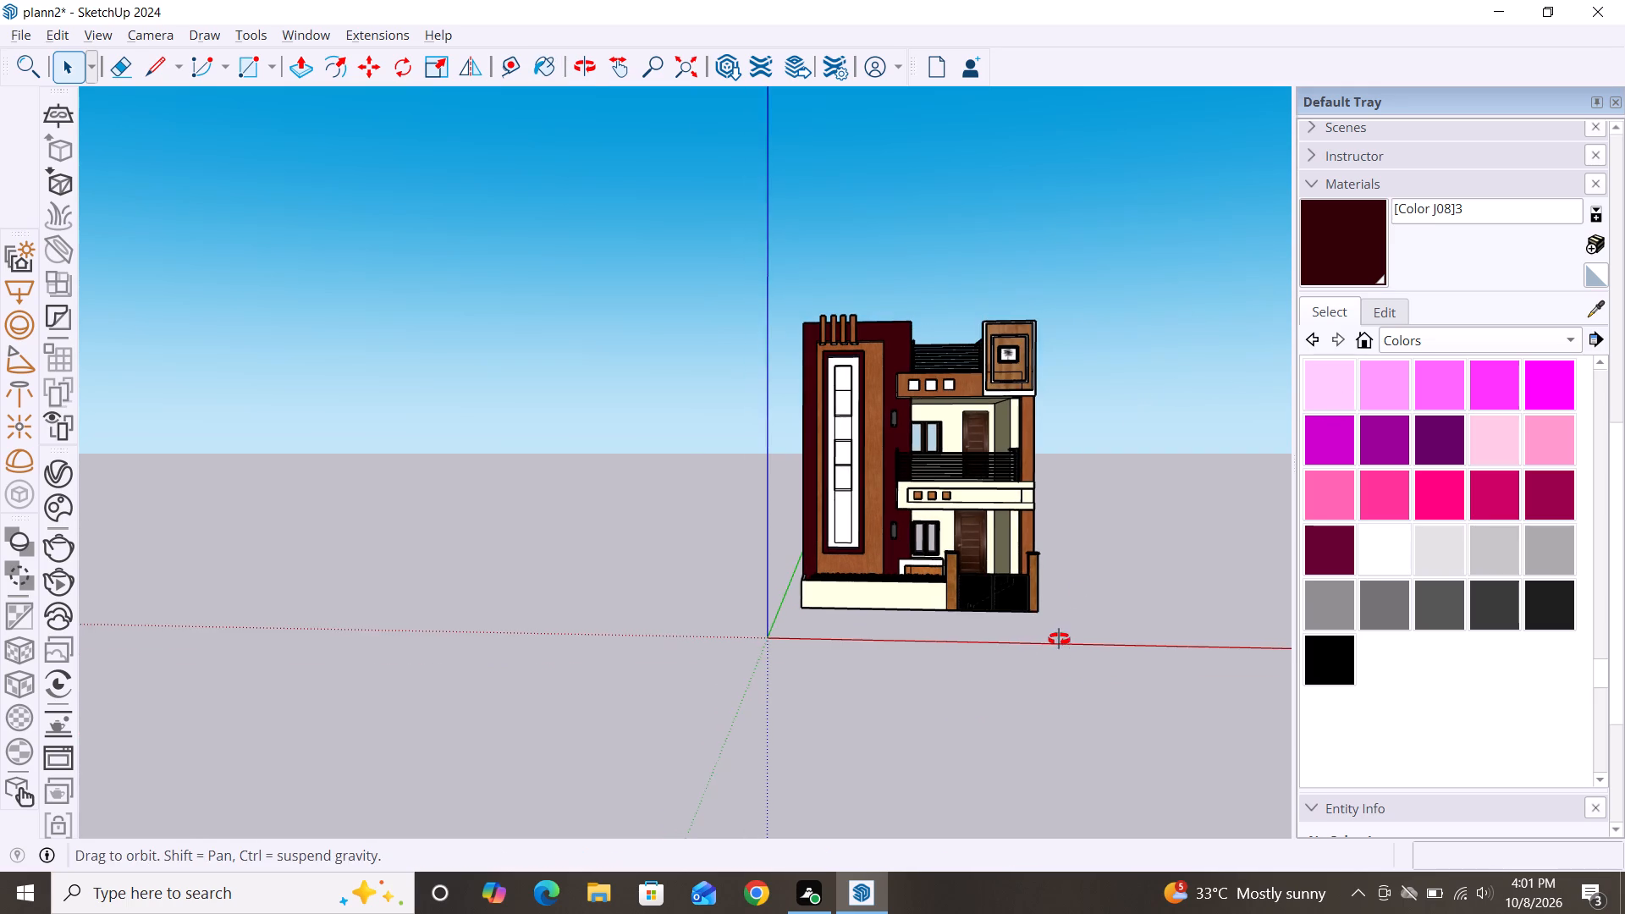
pyautogui.keyDown('alt'); pyautogui.moveTo(1059, 639); pyautogui.dragTo(1099, 643, button='middle'); pyautogui.keyUp('alt')
pyautogui.scroll(7, 967, 493)
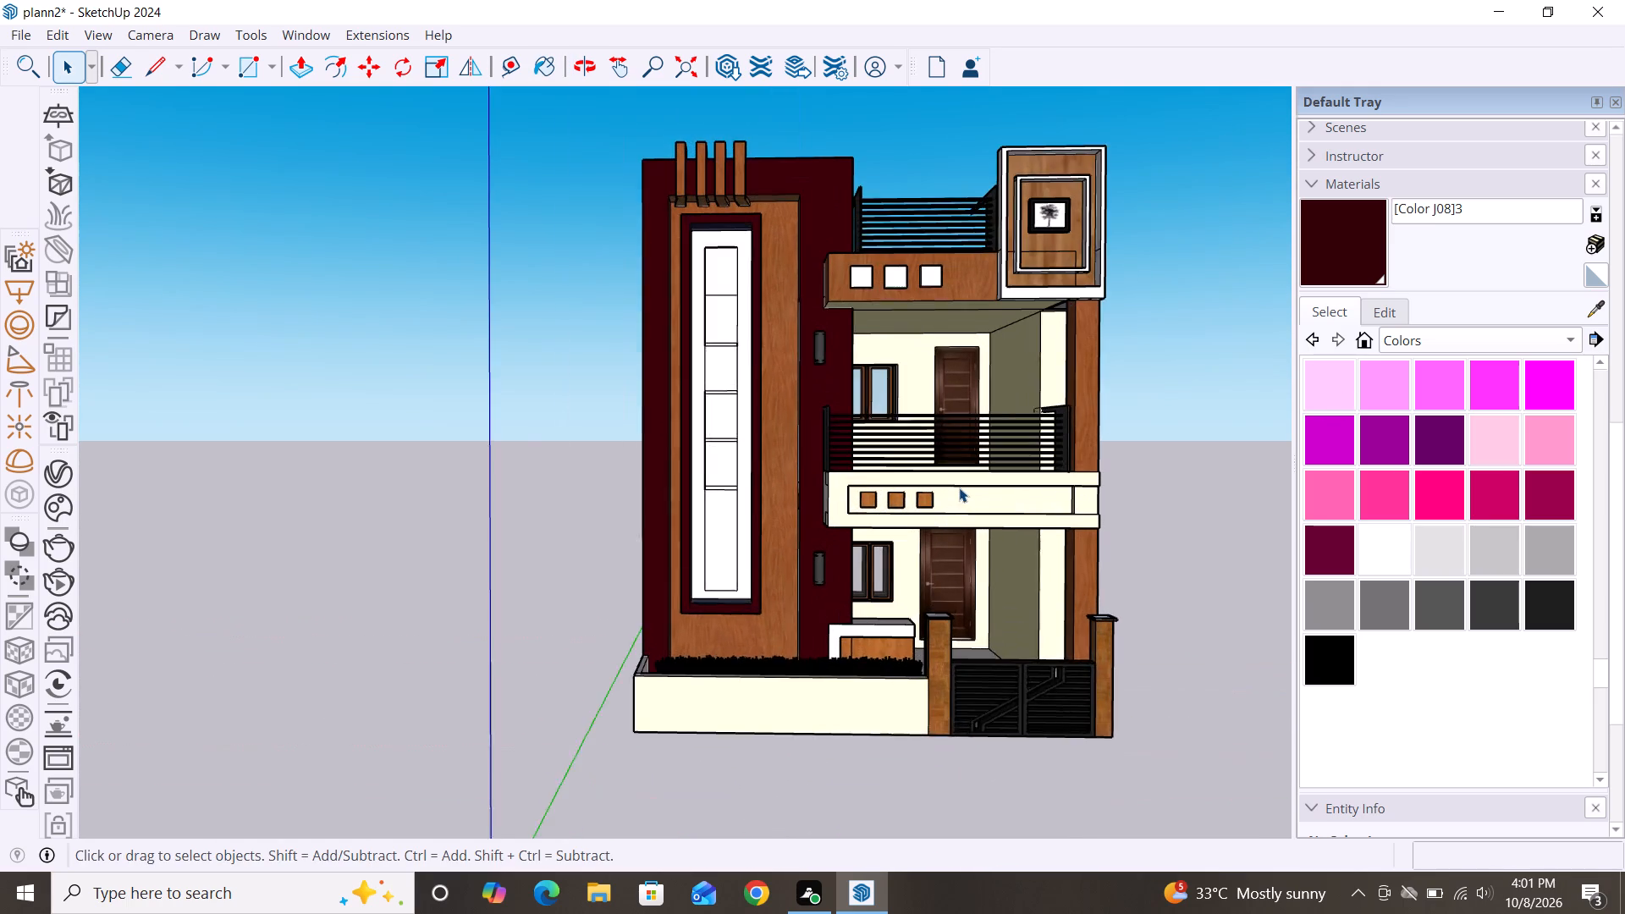
pyautogui.scroll(1, 959, 487)
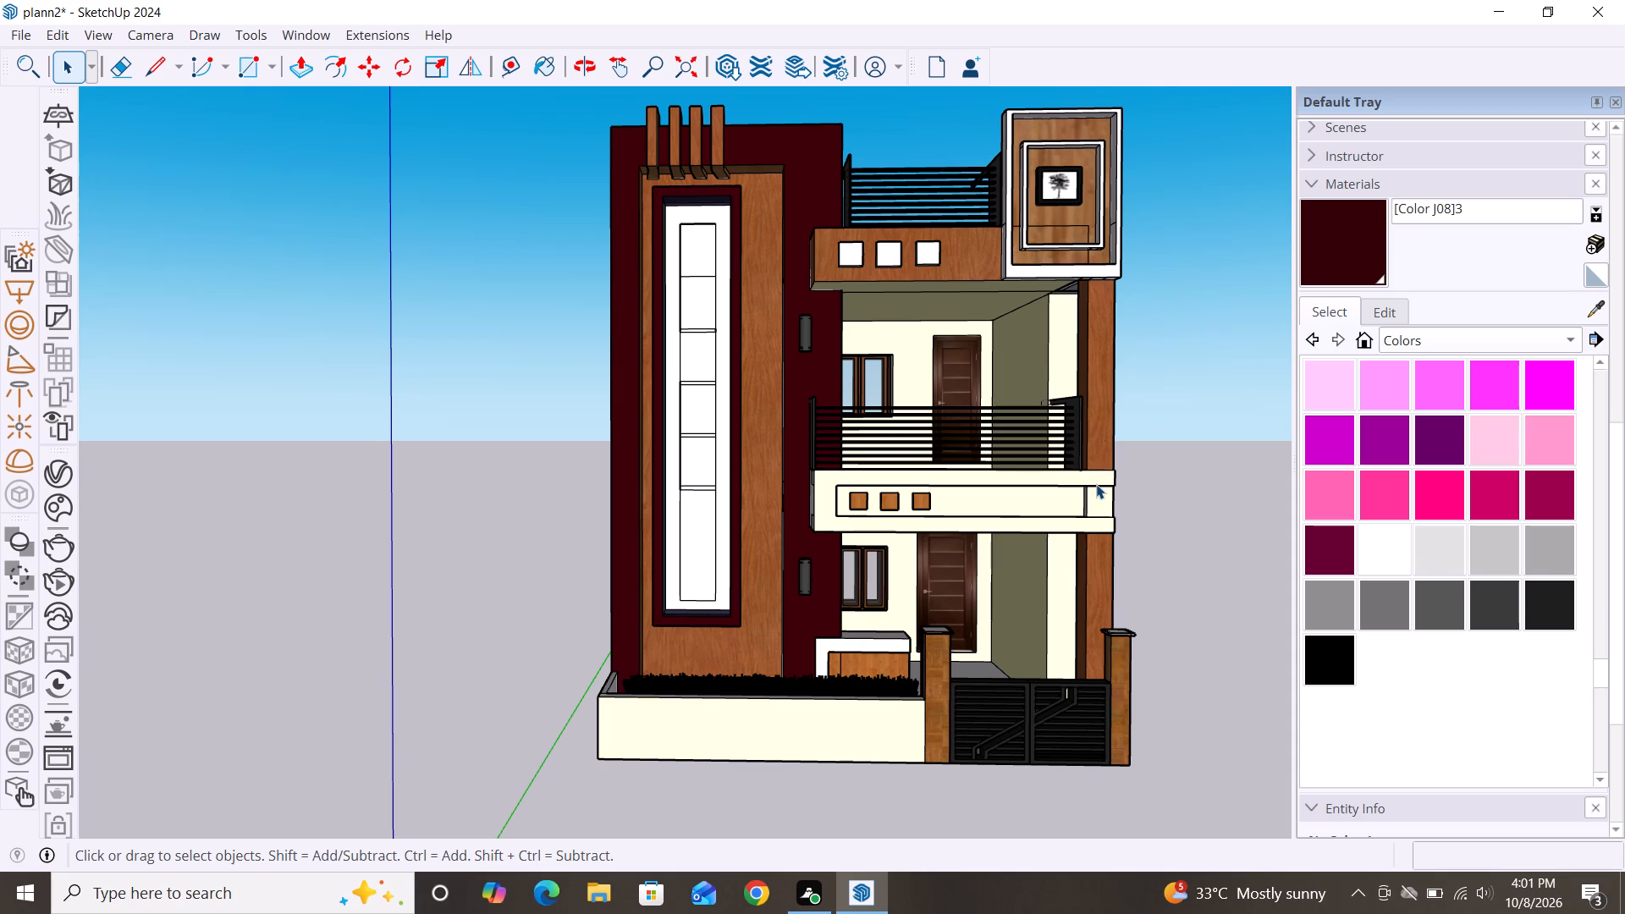
pyautogui.scroll(-1, 1190, 452)
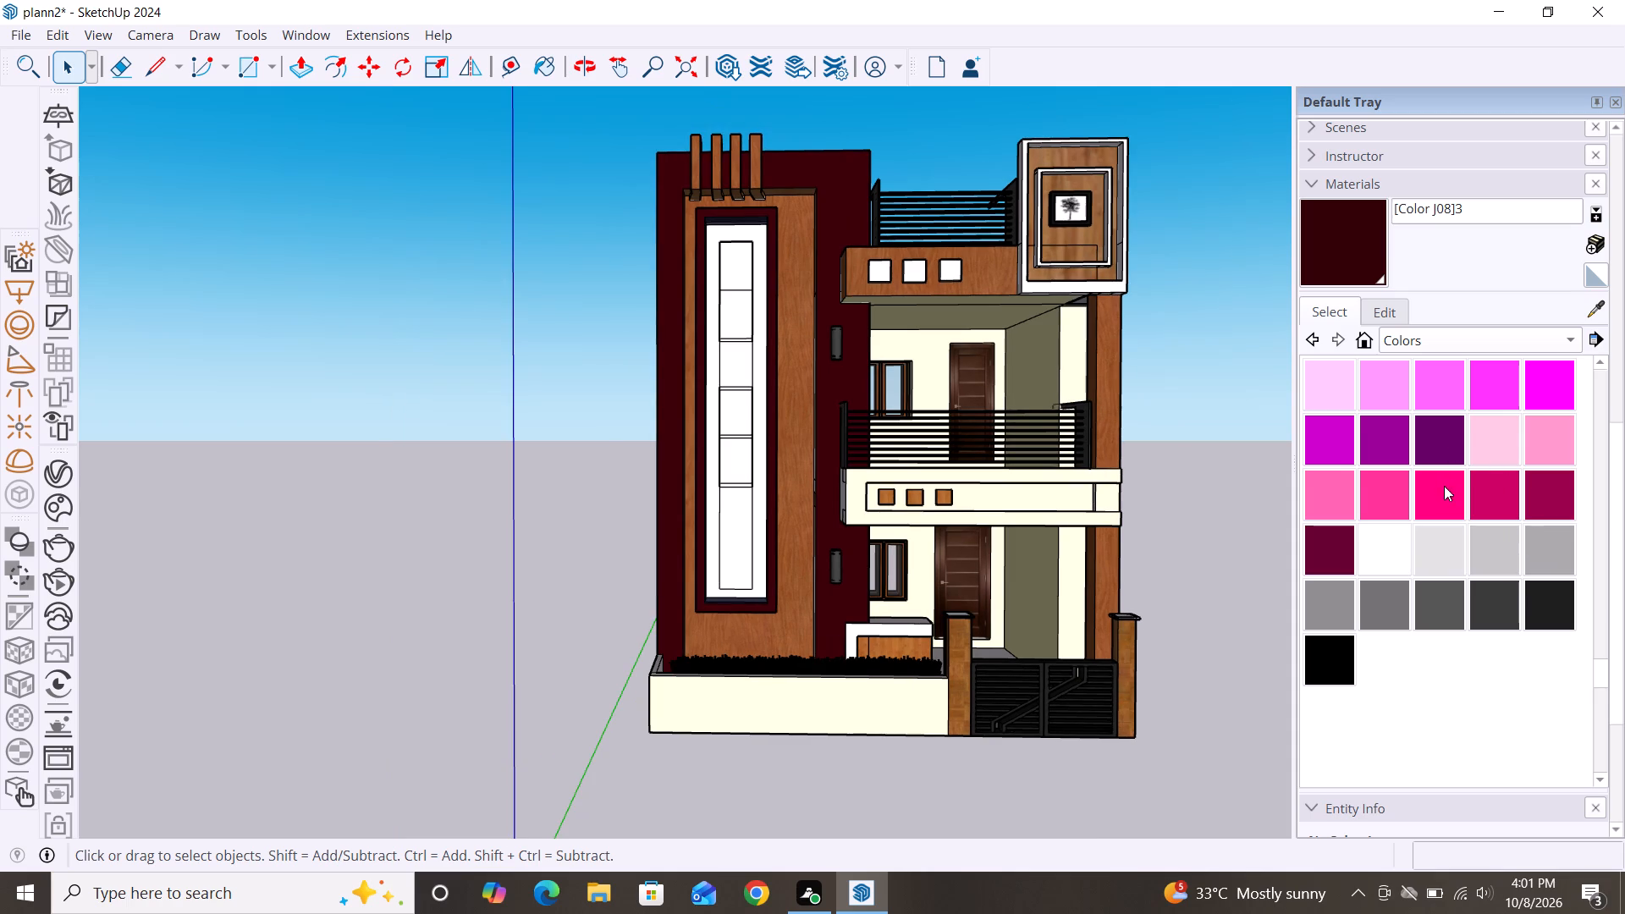
# Paint the narrow wall beside the wooden column on the upper balcony with the yellow Color E03.
pyautogui.scroll(-1, 1444, 498)
pyautogui.scroll(8, 1438, 455)
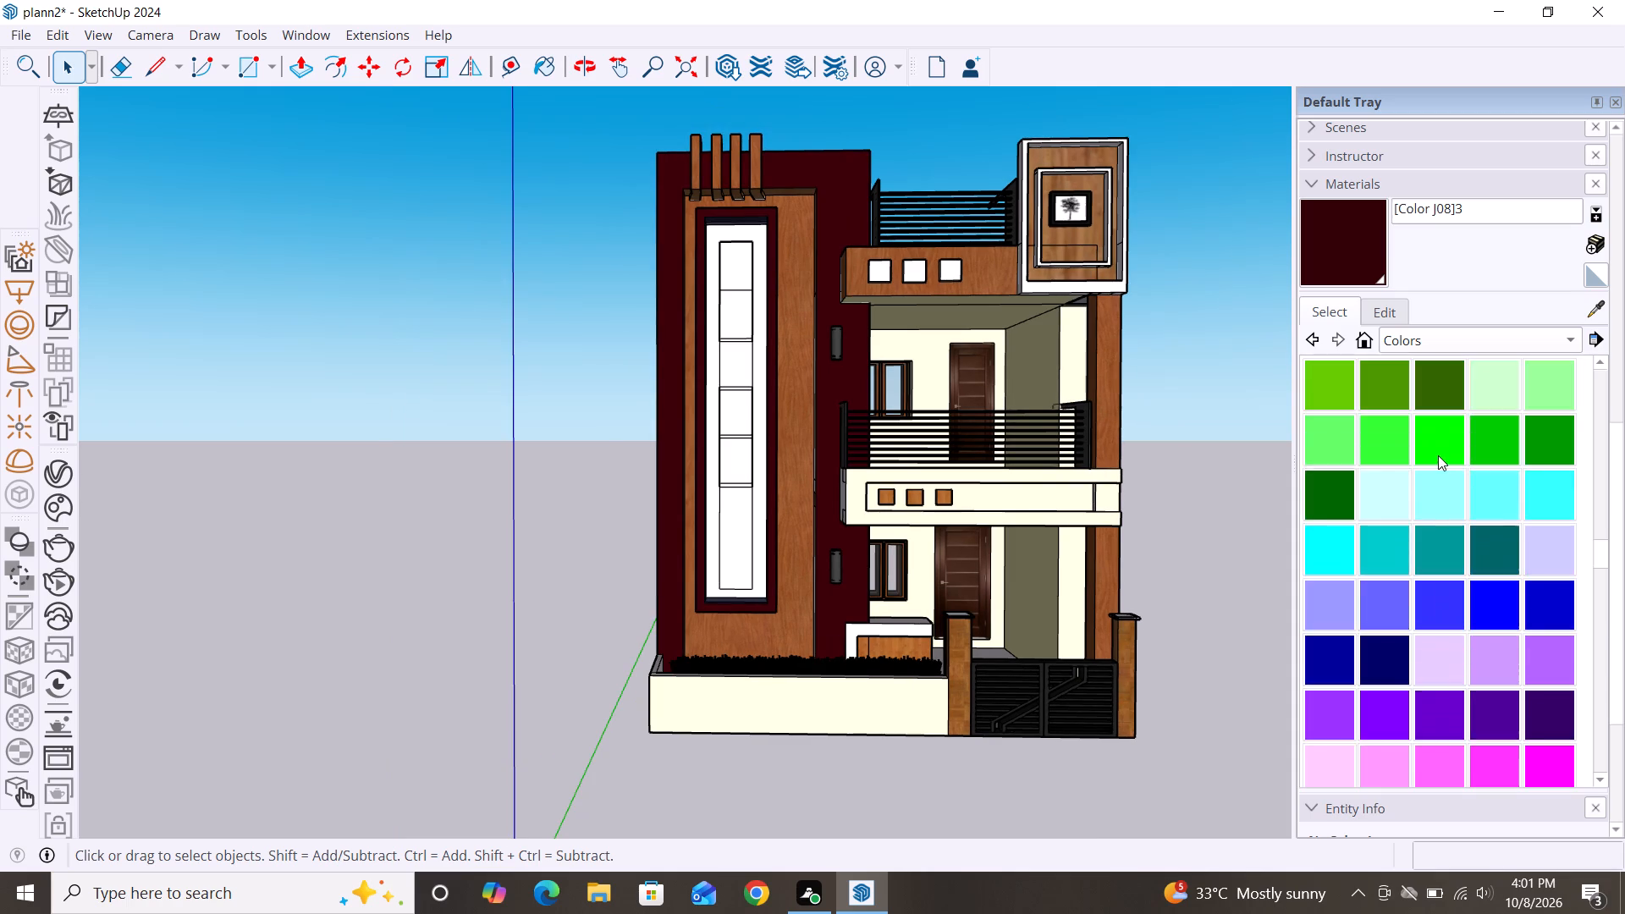
pyautogui.scroll(2, 1438, 455)
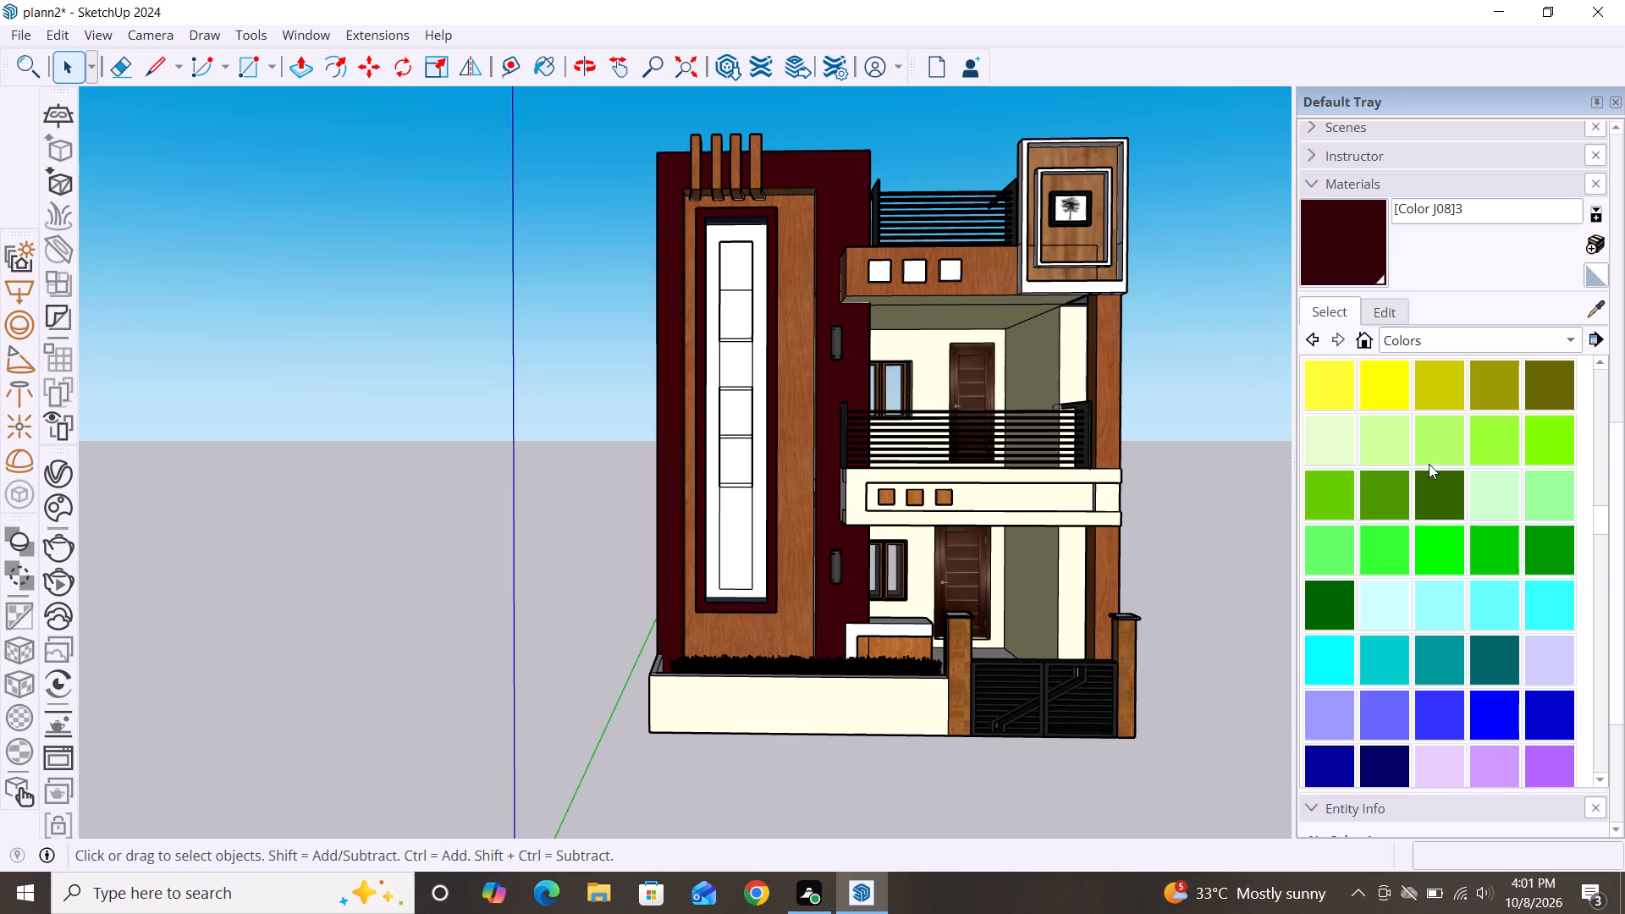
pyautogui.scroll(1, 1447, 465)
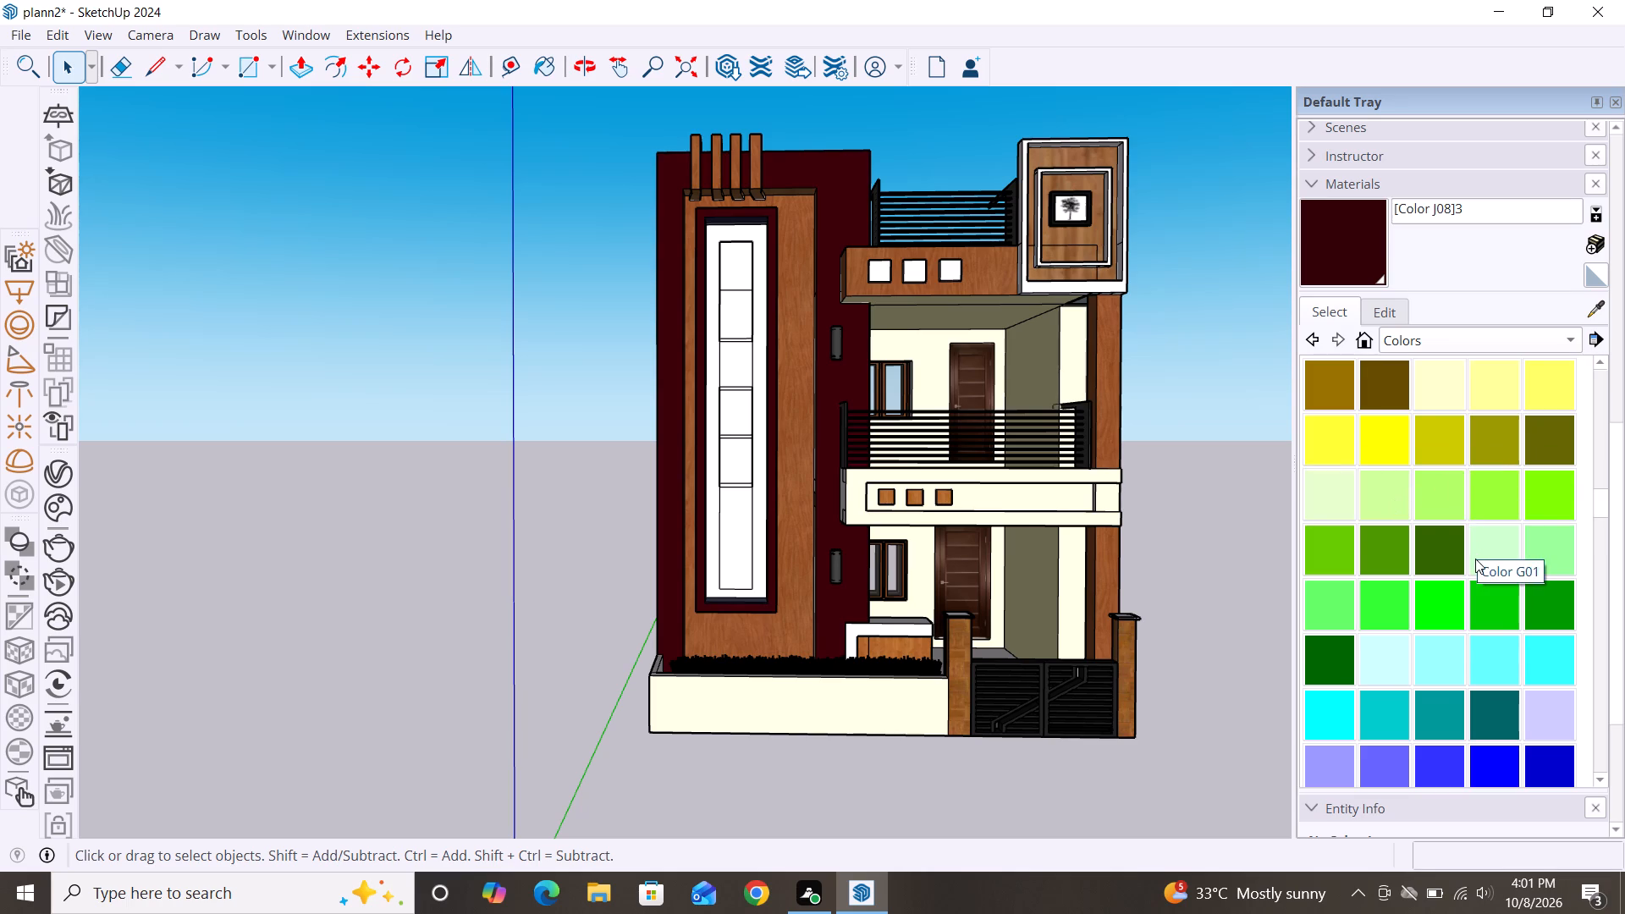
pyautogui.scroll(2, 1475, 559)
pyautogui.click(1503, 497)
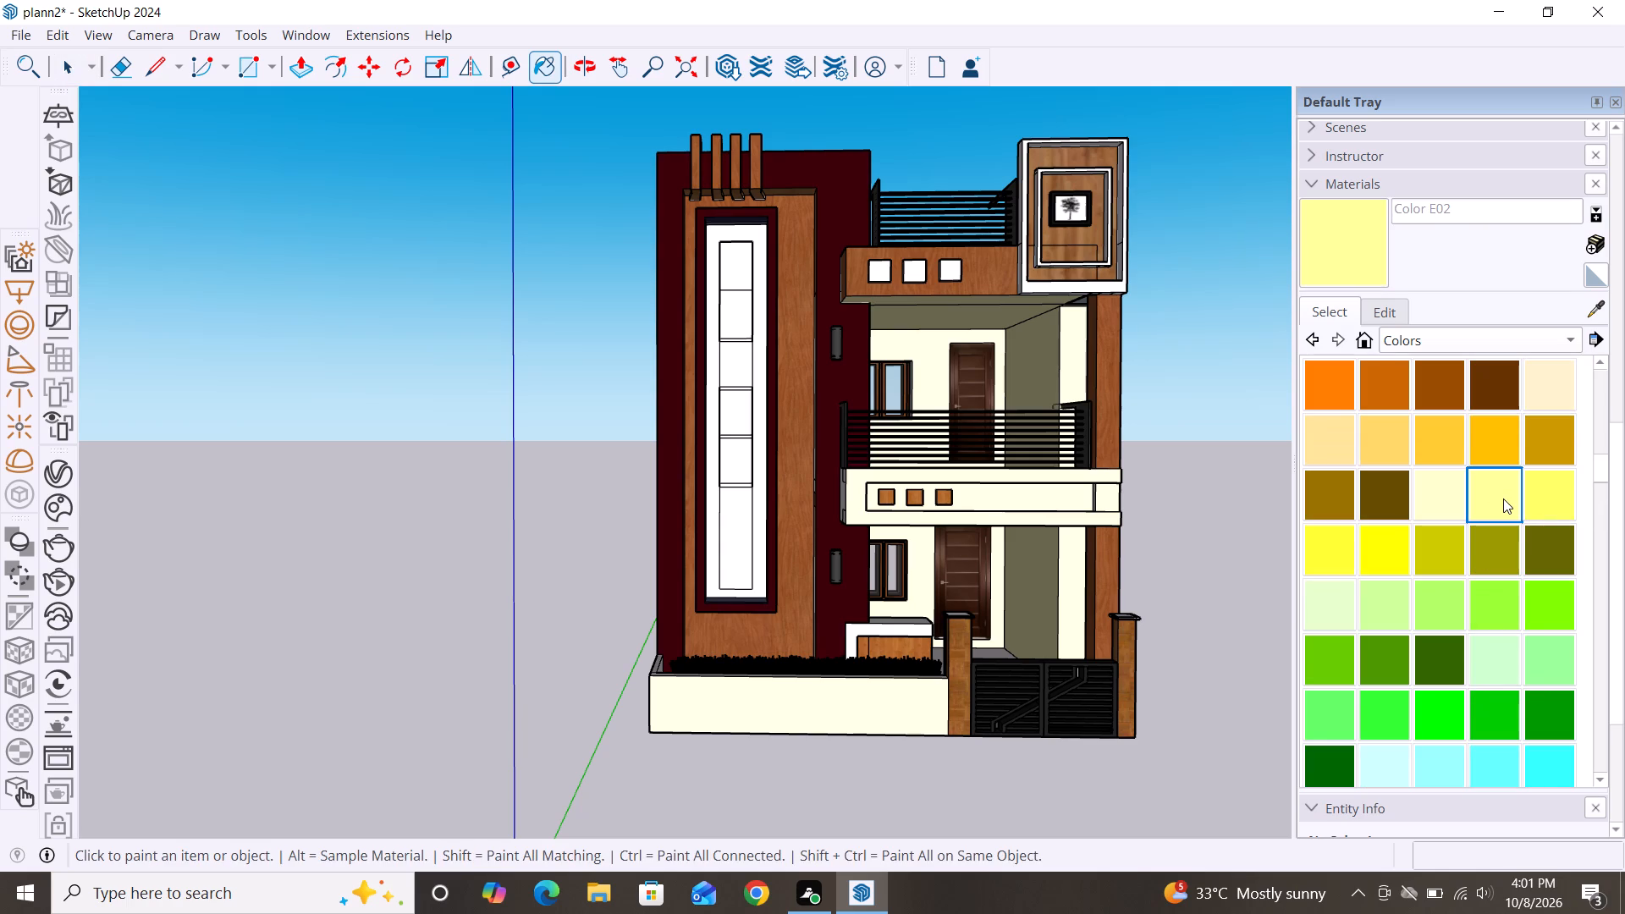
pyautogui.click(1543, 502)
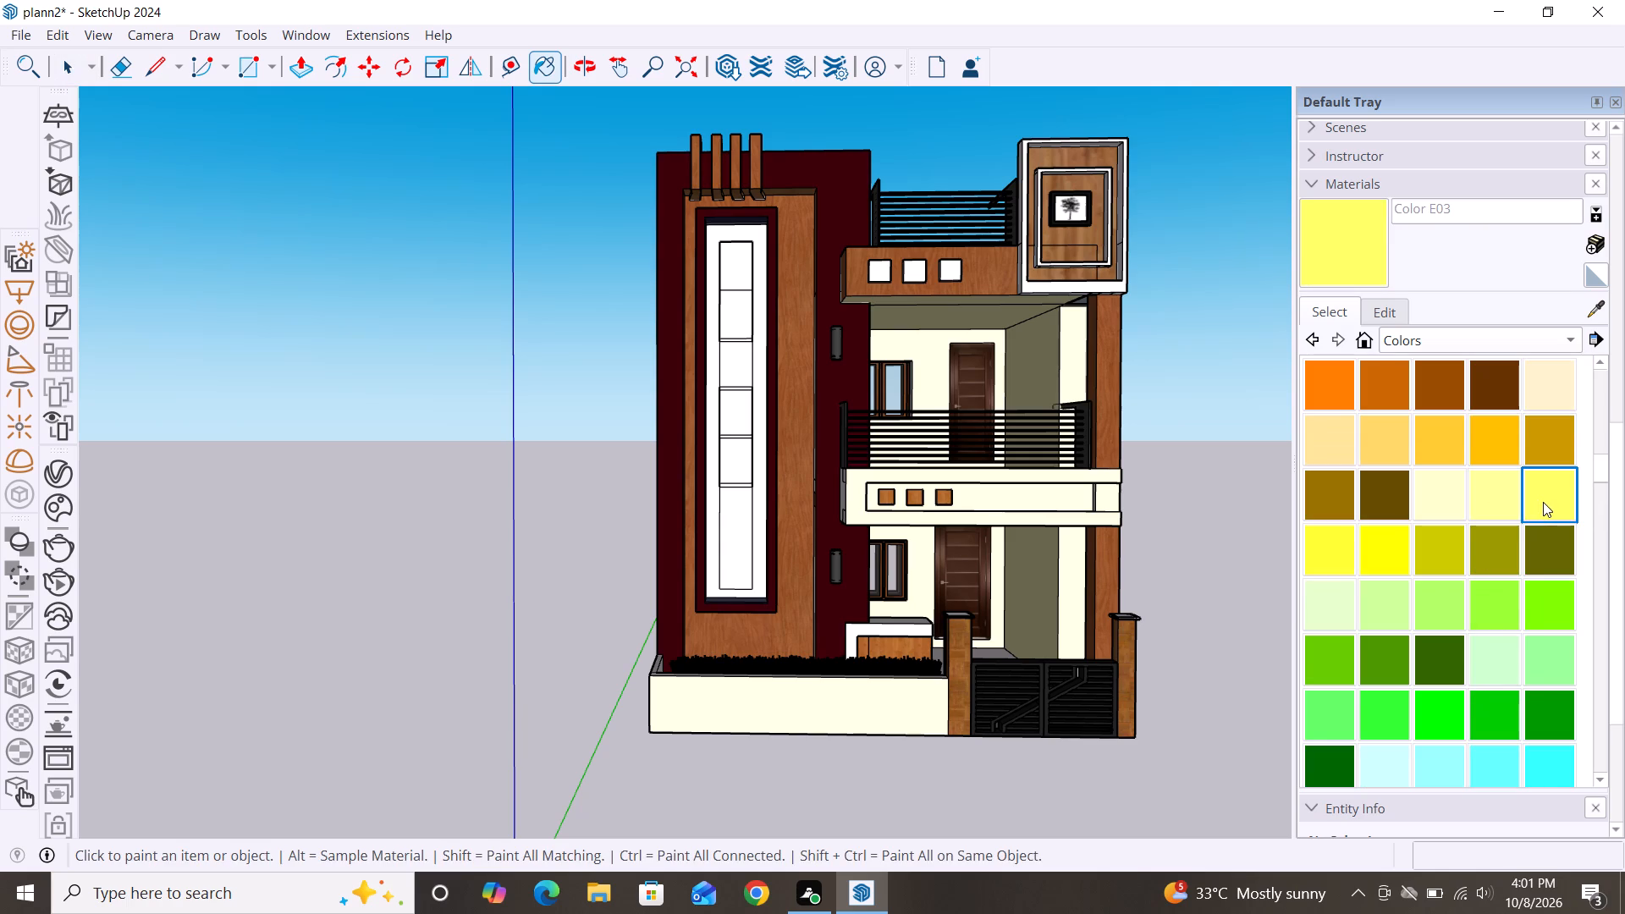
pyautogui.click(1075, 387)
# Lighten Color E03 to a pale yellow by setting its blue value to 183.
pyautogui.click(1382, 311)
pyautogui.moveTo(1402, 509); pyautogui.dragTo(1470, 504)
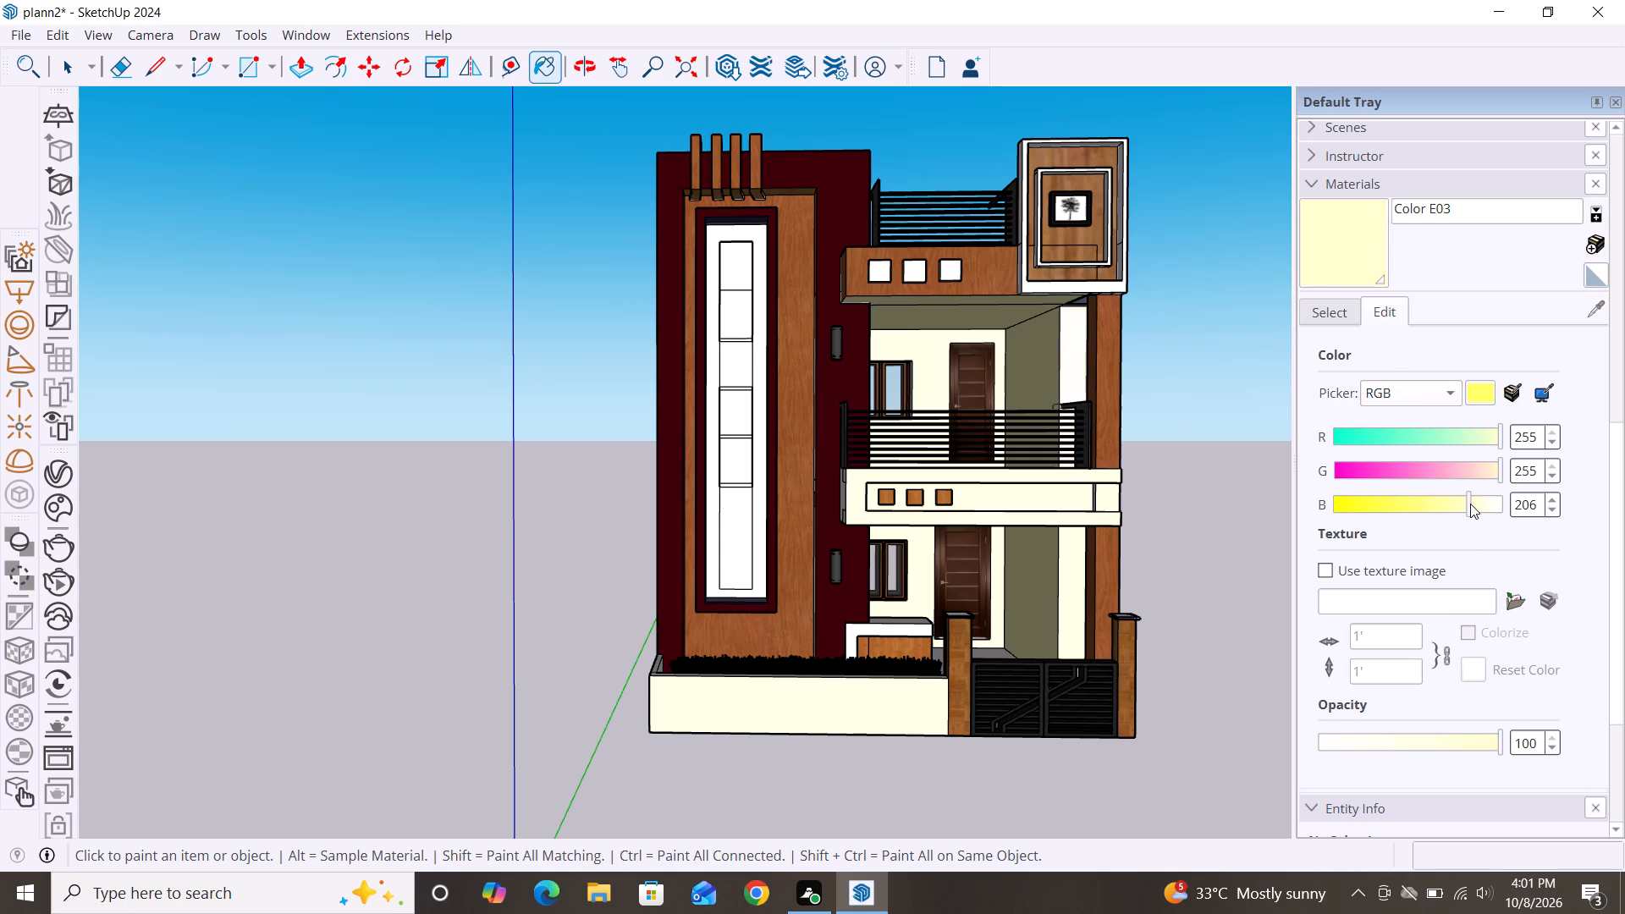
pyautogui.moveTo(1470, 504); pyautogui.dragTo(1454, 502)
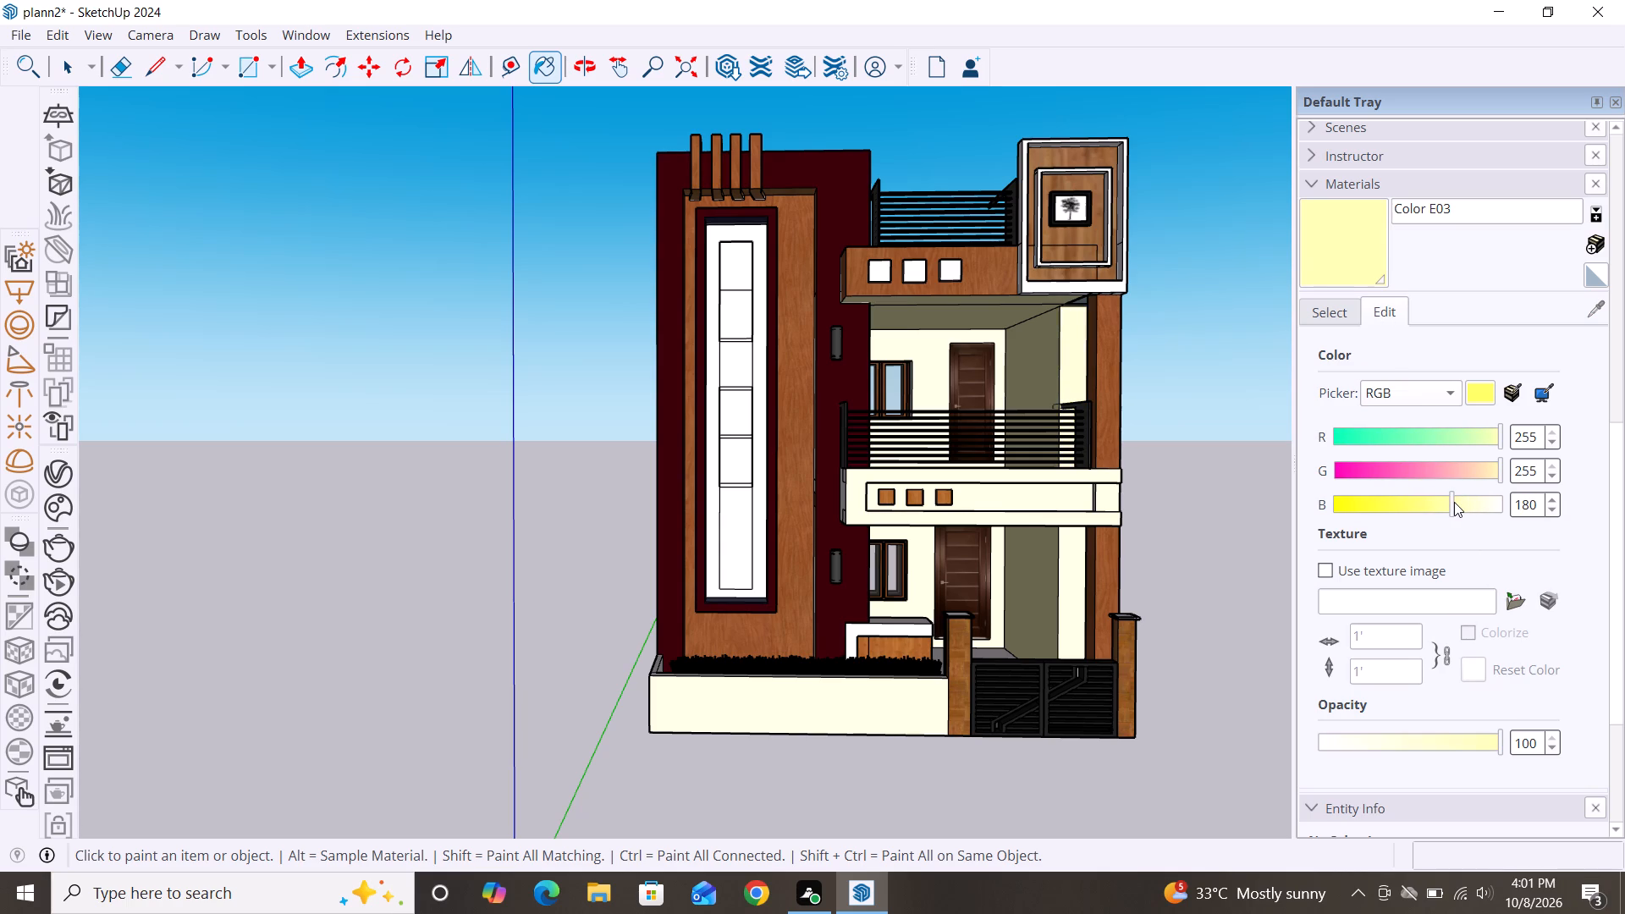
pyautogui.moveTo(1454, 502); pyautogui.dragTo(1466, 507)
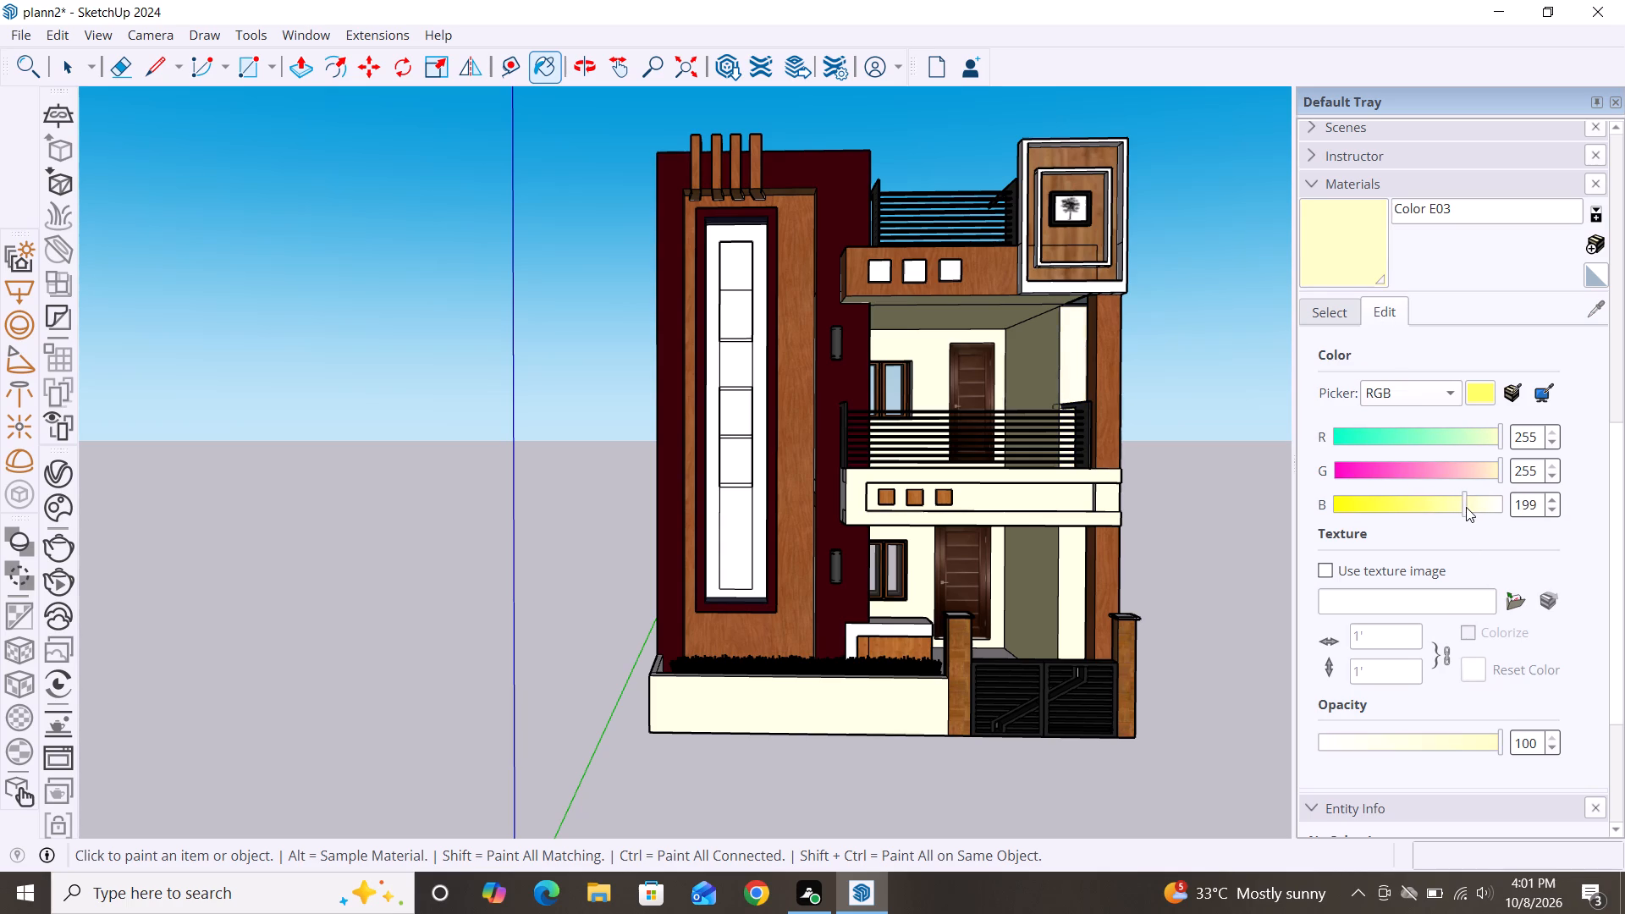
pyautogui.moveTo(1466, 507); pyautogui.dragTo(1456, 506)
pyautogui.click(1456, 506)
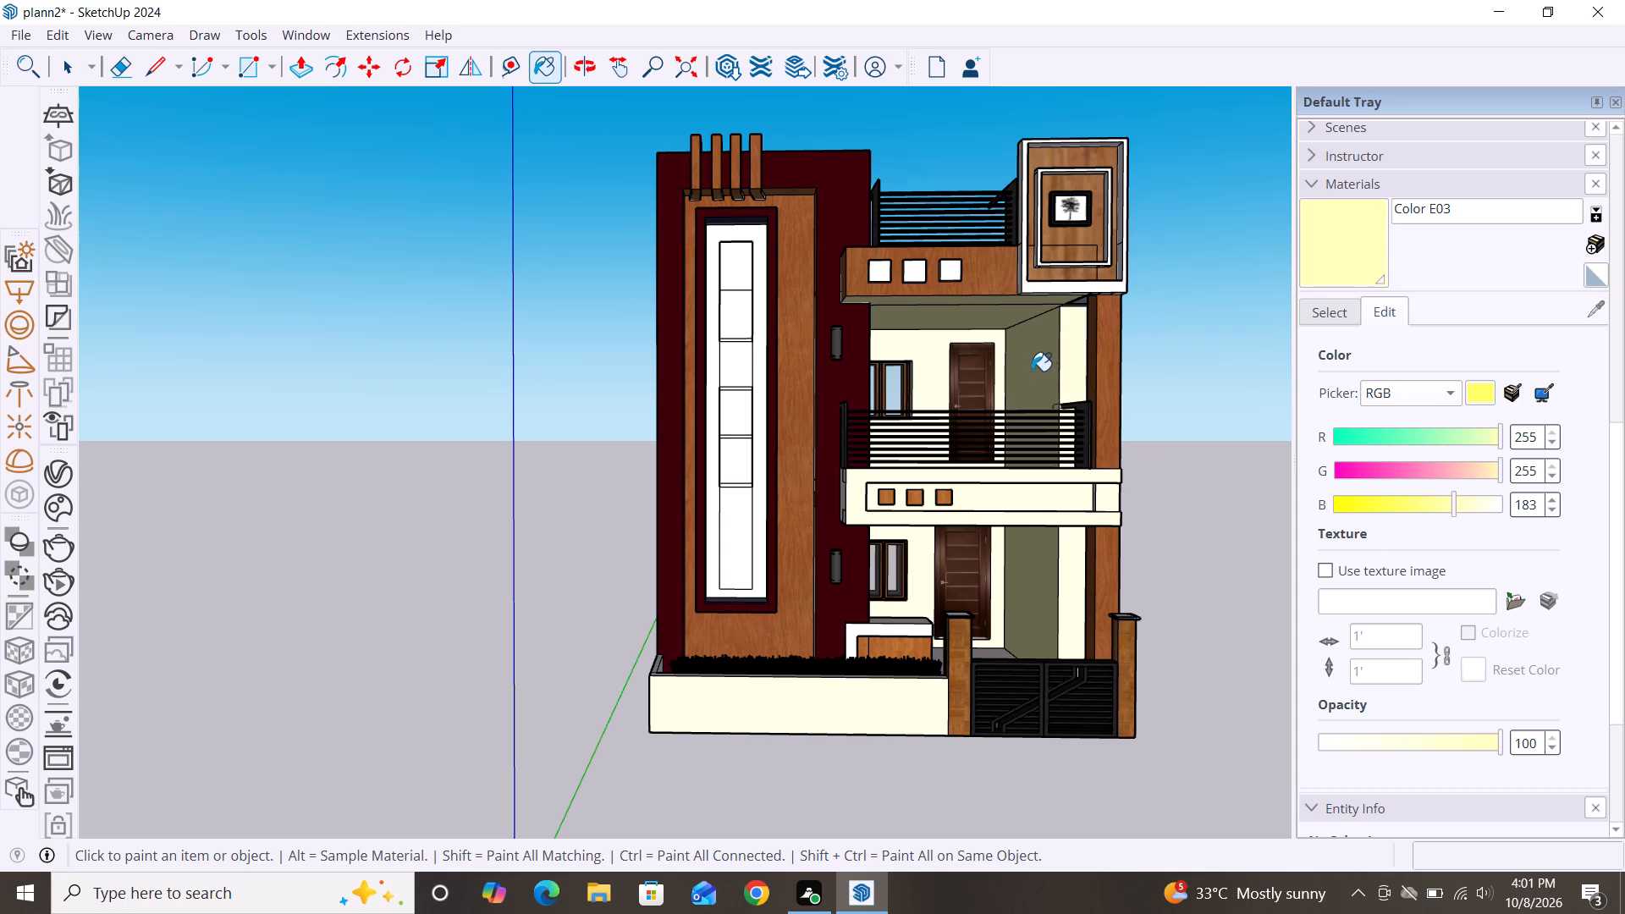
# Apply the lightened Color E03 to the upper balcony's side wall, ceiling and back wall.
pyautogui.click(1031, 370)
pyautogui.click(1008, 318)
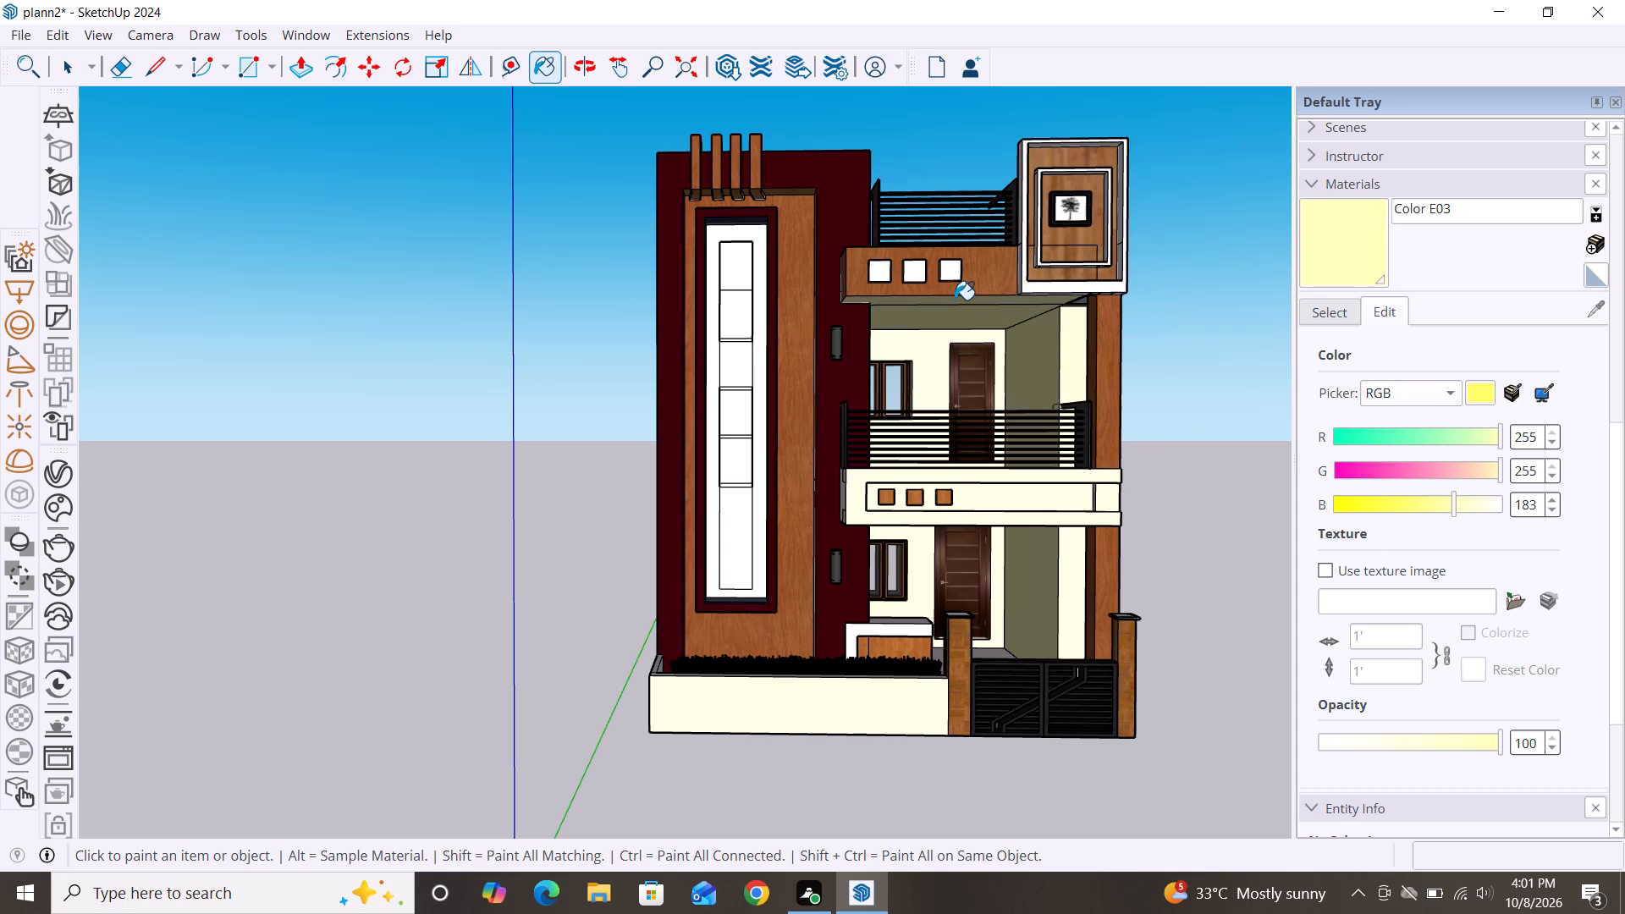
pyautogui.click(955, 300)
pyautogui.click(930, 361)
pyautogui.scroll(-2, 1444, 516)
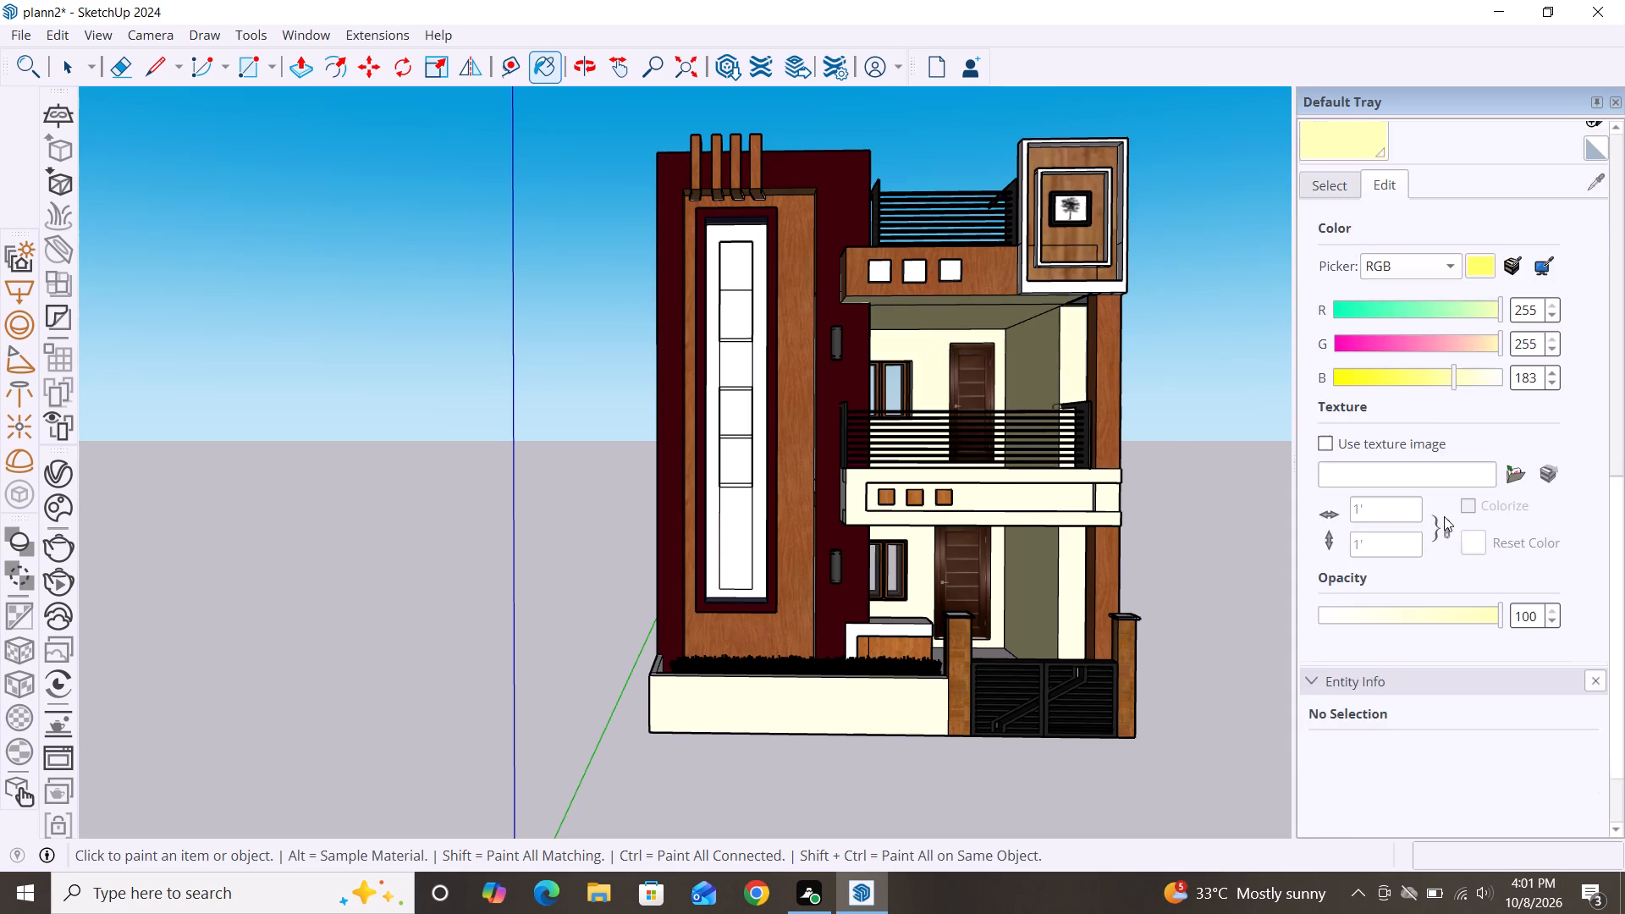
pyautogui.scroll(4, 1444, 516)
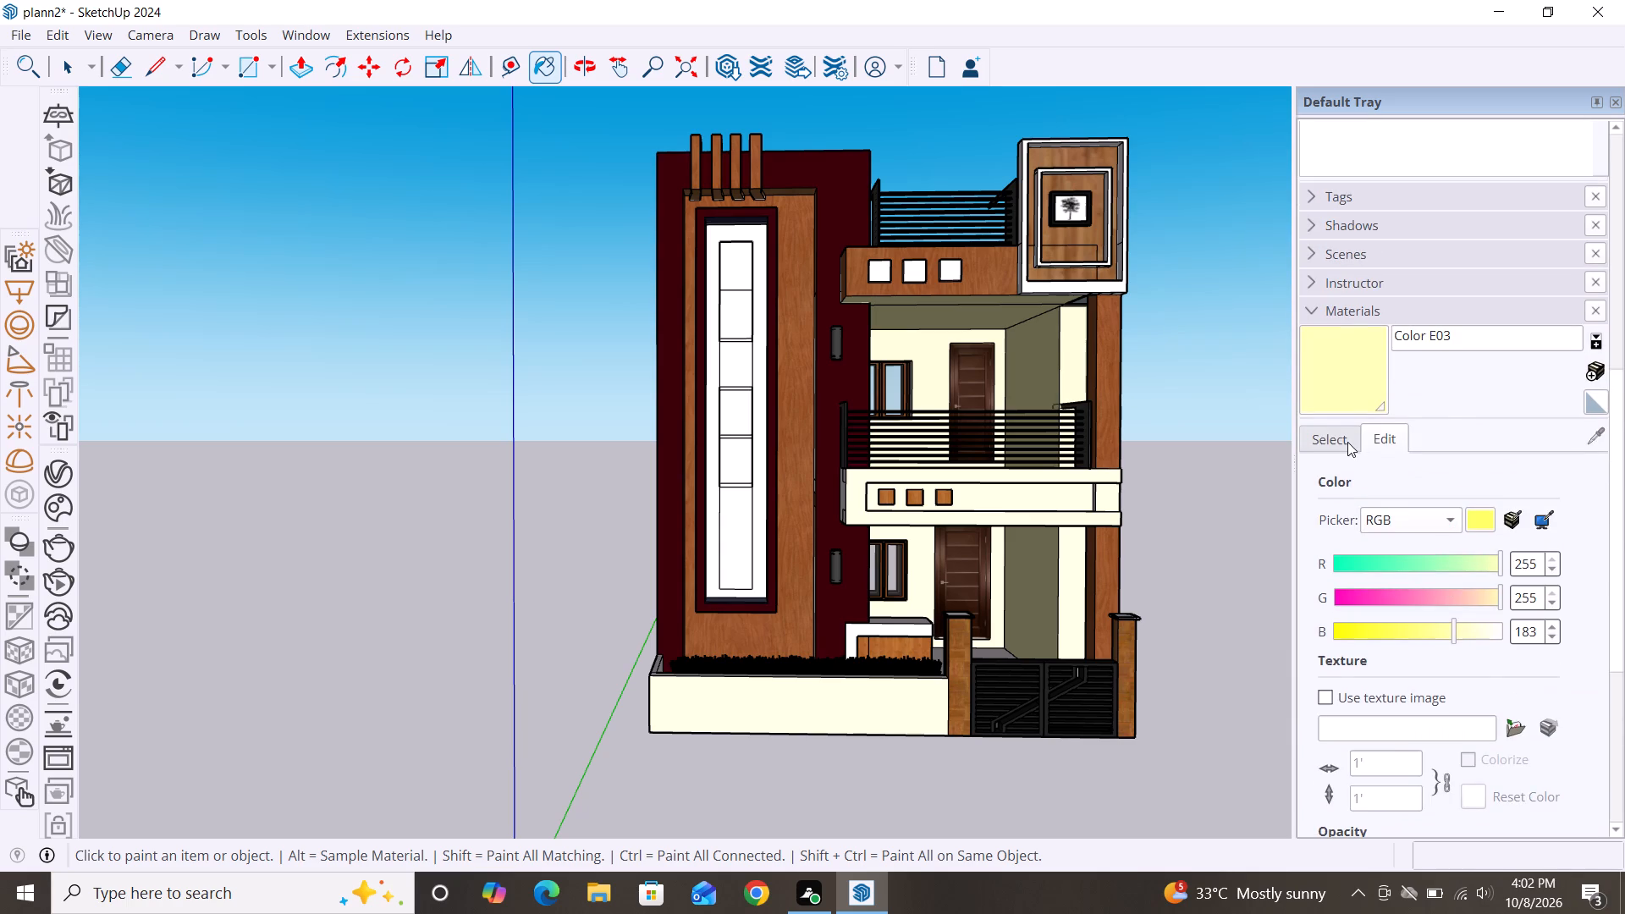
pyautogui.click(1347, 442)
pyautogui.scroll(-2, 1368, 620)
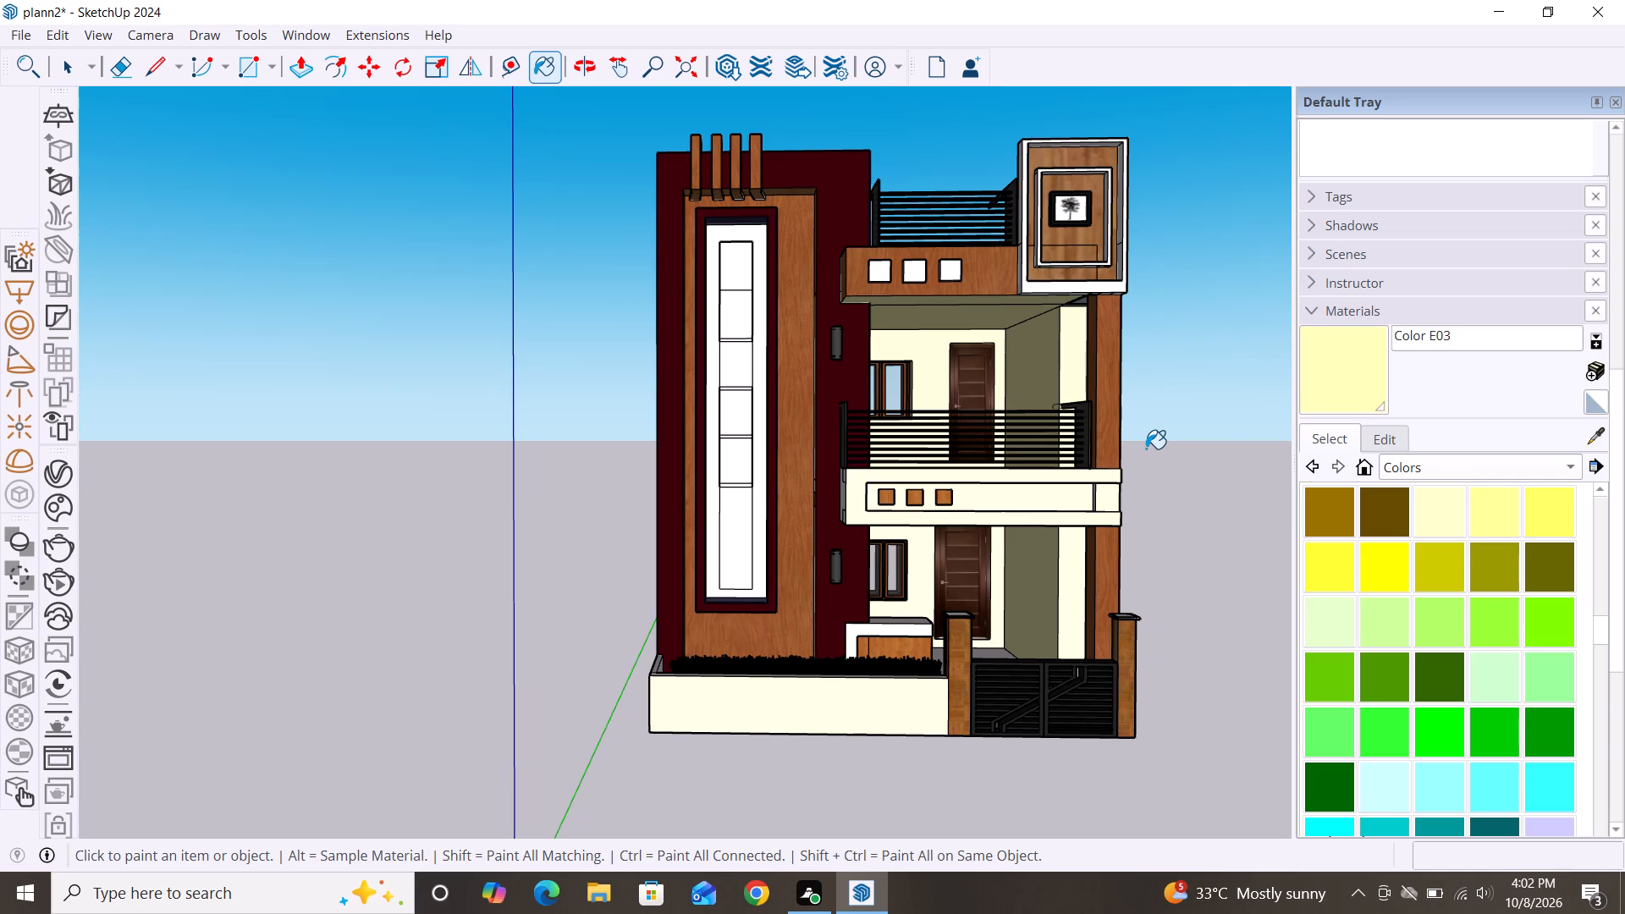
pyautogui.press('space')
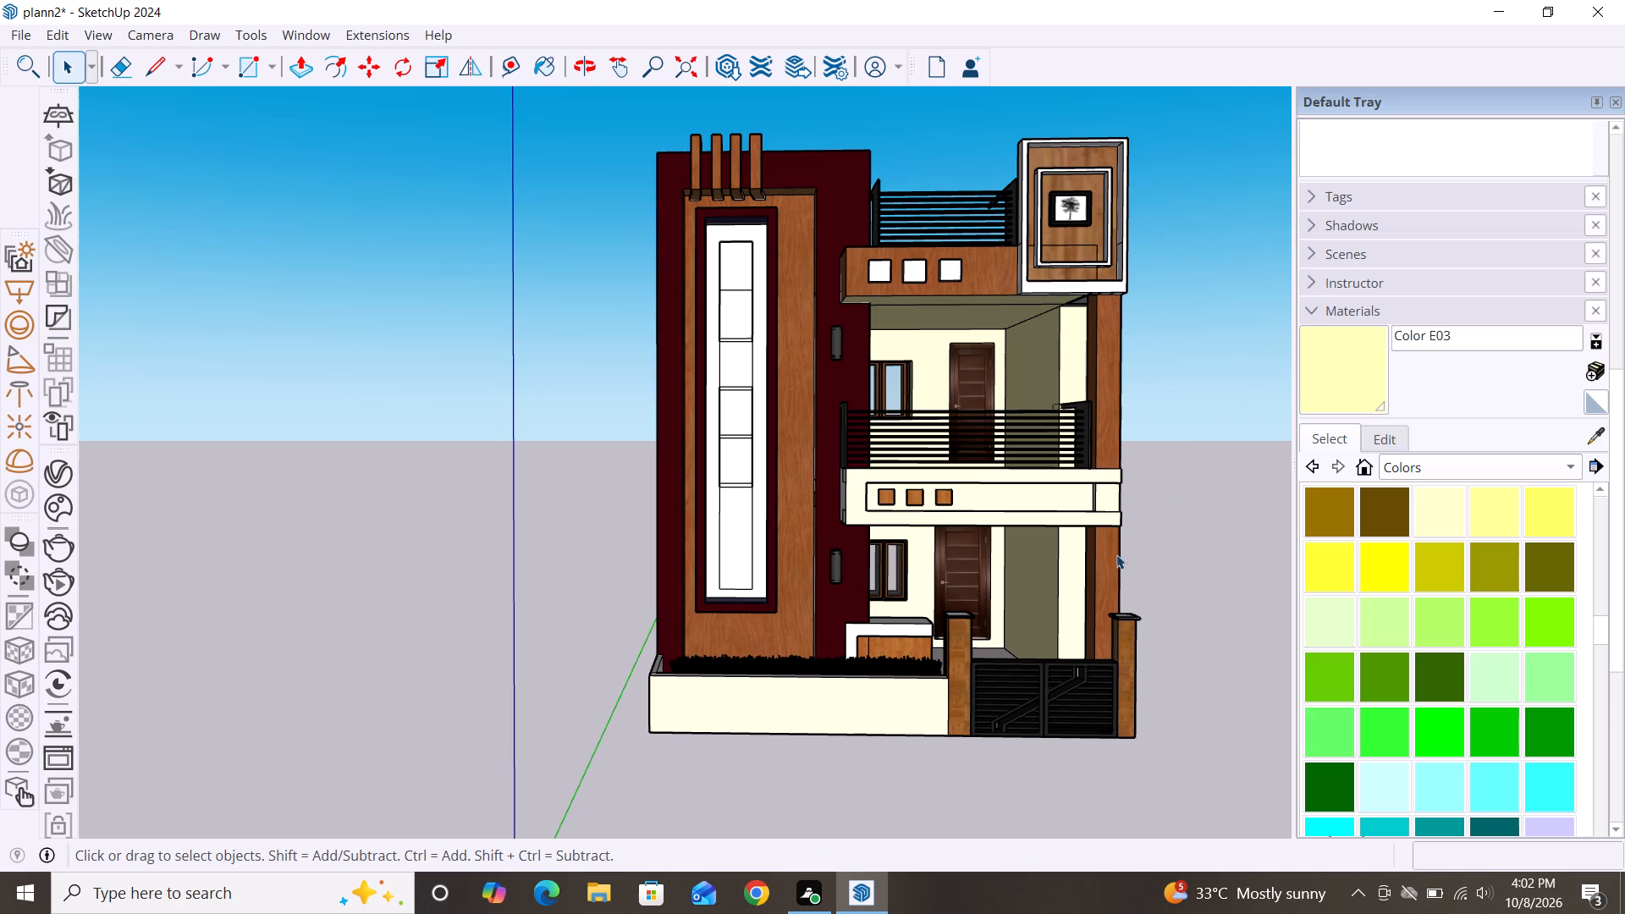
# Push/Pull the end block of the balcony band beside the wooden column flush with the band's upper front face.
pyautogui.scroll(10, 1096, 482)
pyautogui.scroll(1, 1129, 605)
pyautogui.scroll(4, 1138, 493)
pyautogui.keyDown('alt'); pyautogui.moveTo(1104, 571); pyautogui.dragTo(1104, 670, button='middle'); pyautogui.keyUp('alt')
pyautogui.scroll(6, 1075, 566)
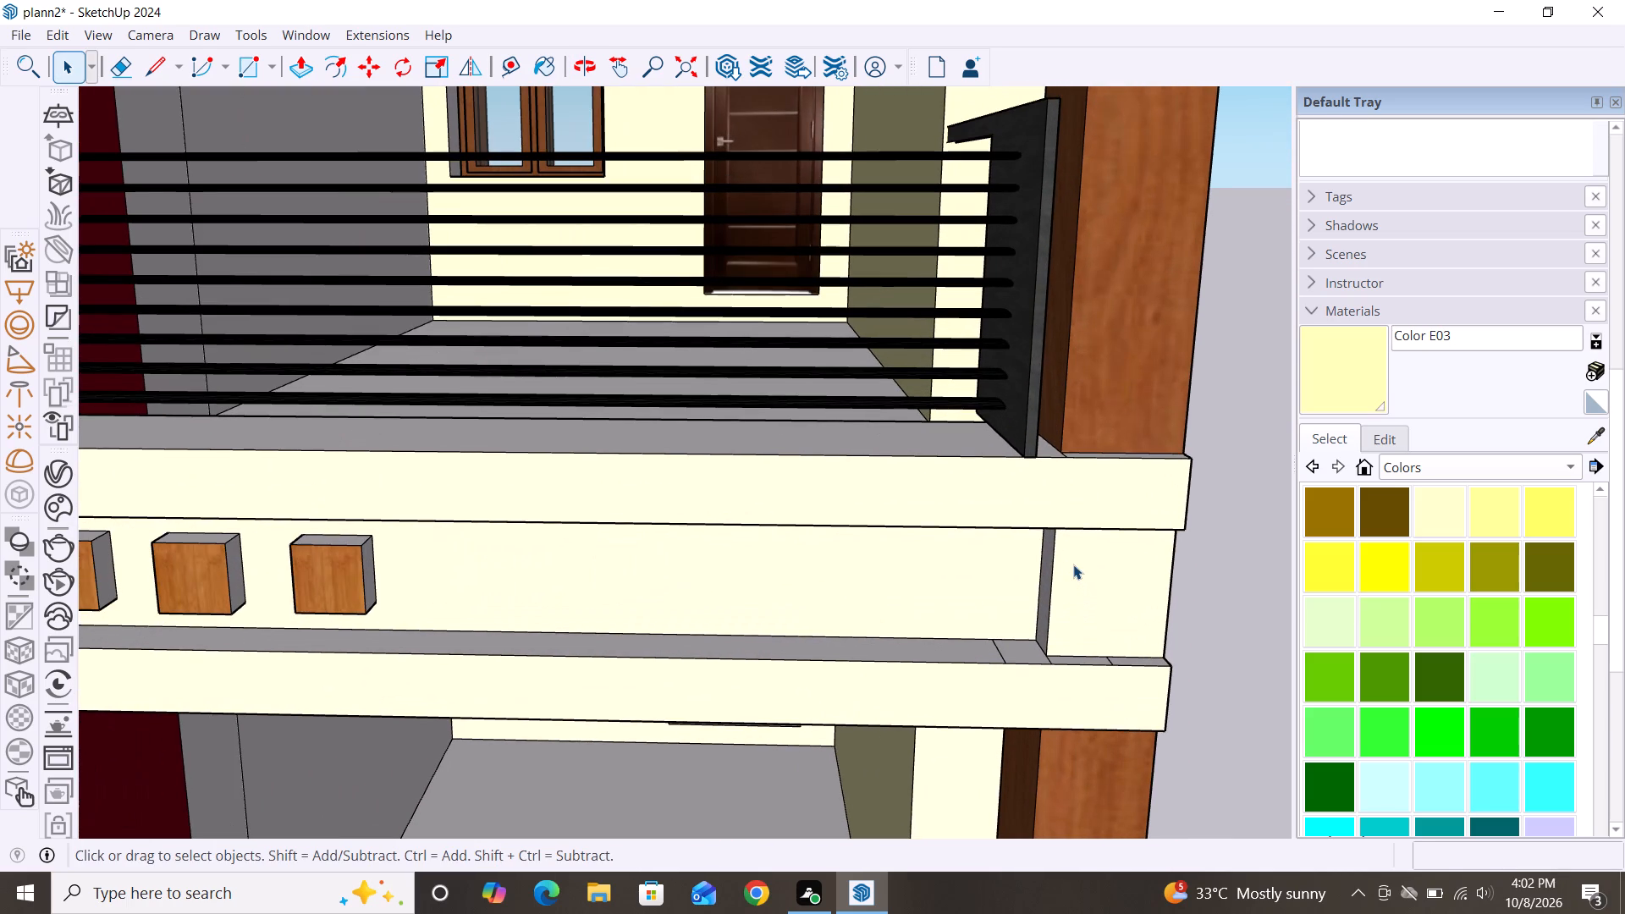
pyautogui.press('p')
pyautogui.click(1093, 605)
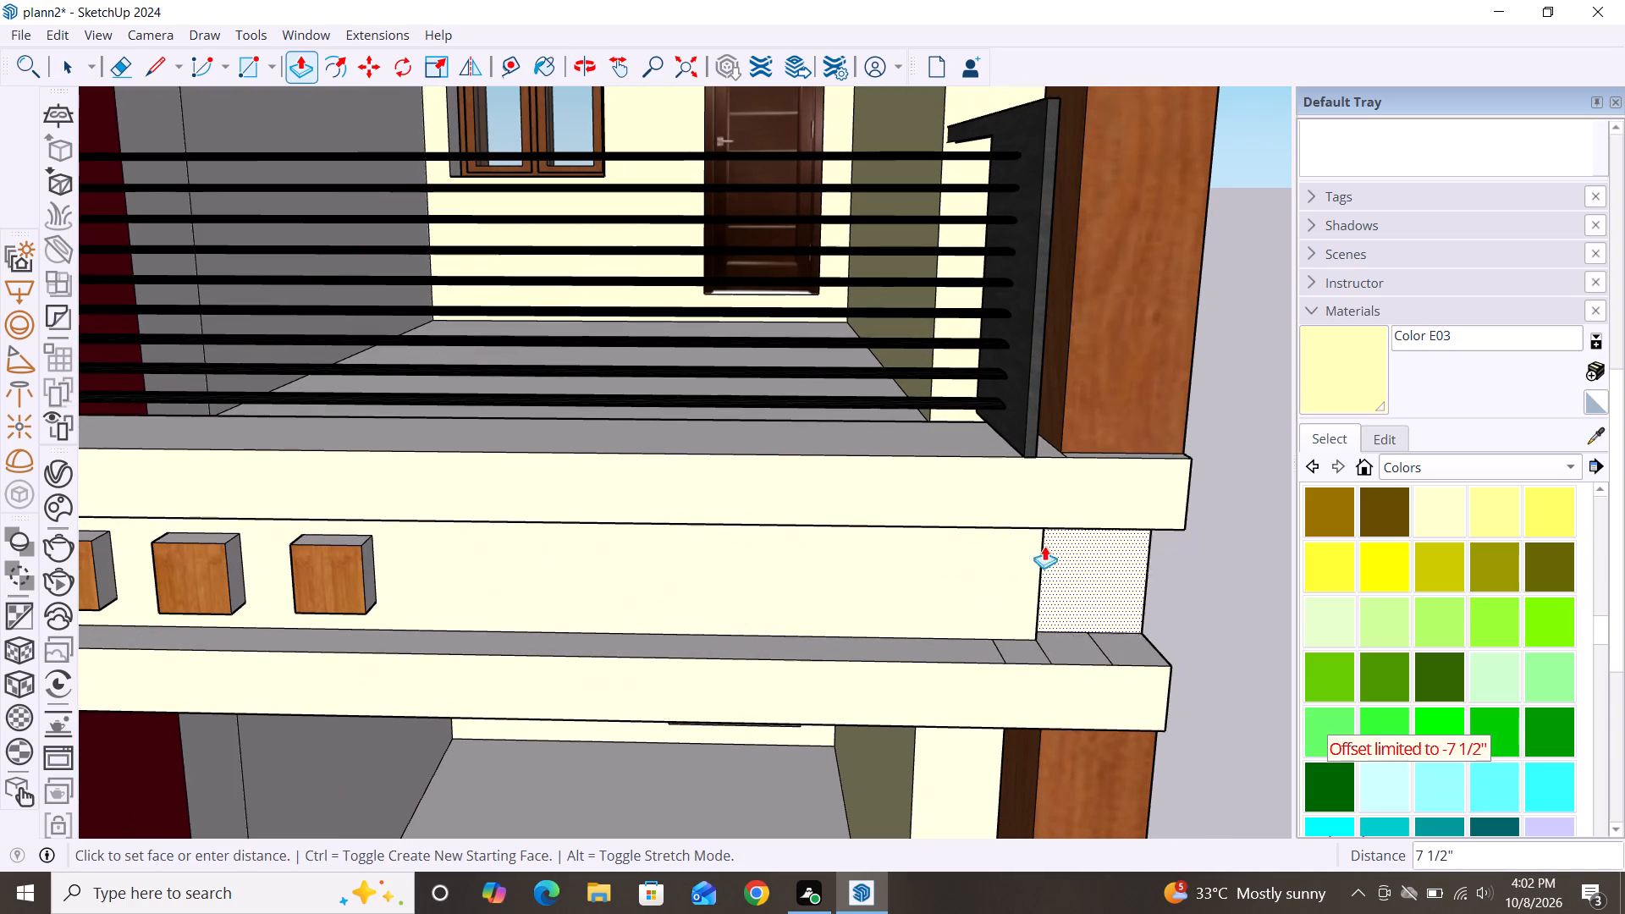
pyautogui.click(1059, 498)
pyautogui.press('space')
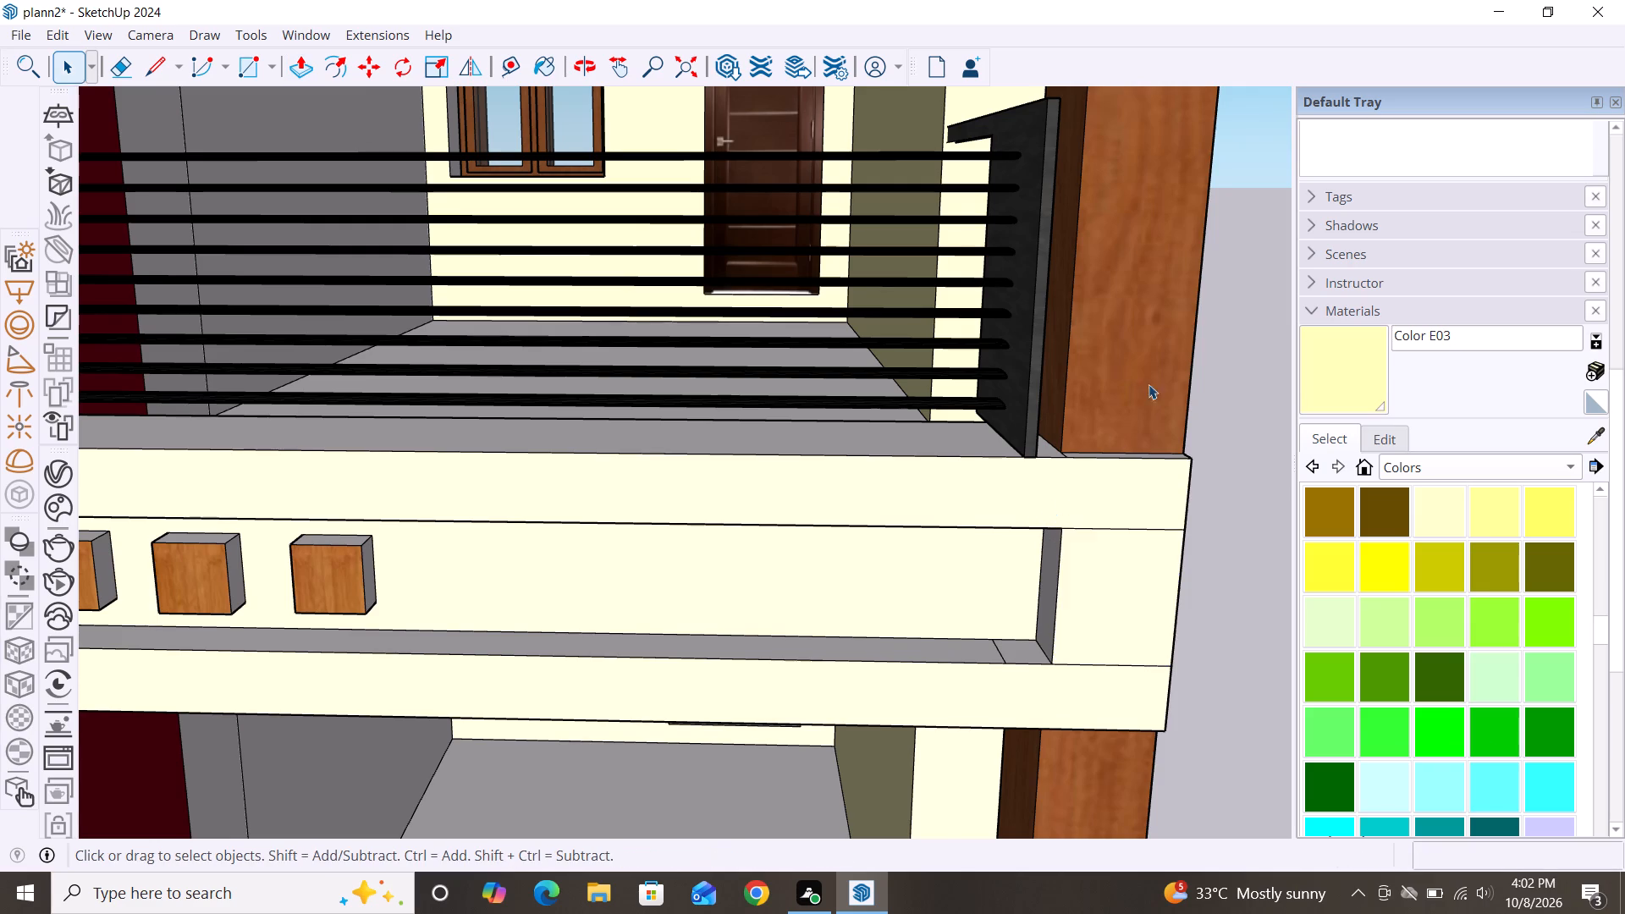
# Delete the upper leftover seam line across the end block of the balcony band, keeping the band's front face intact.
pyautogui.scroll(-4, 1151, 379)
pyautogui.scroll(-5, 1145, 291)
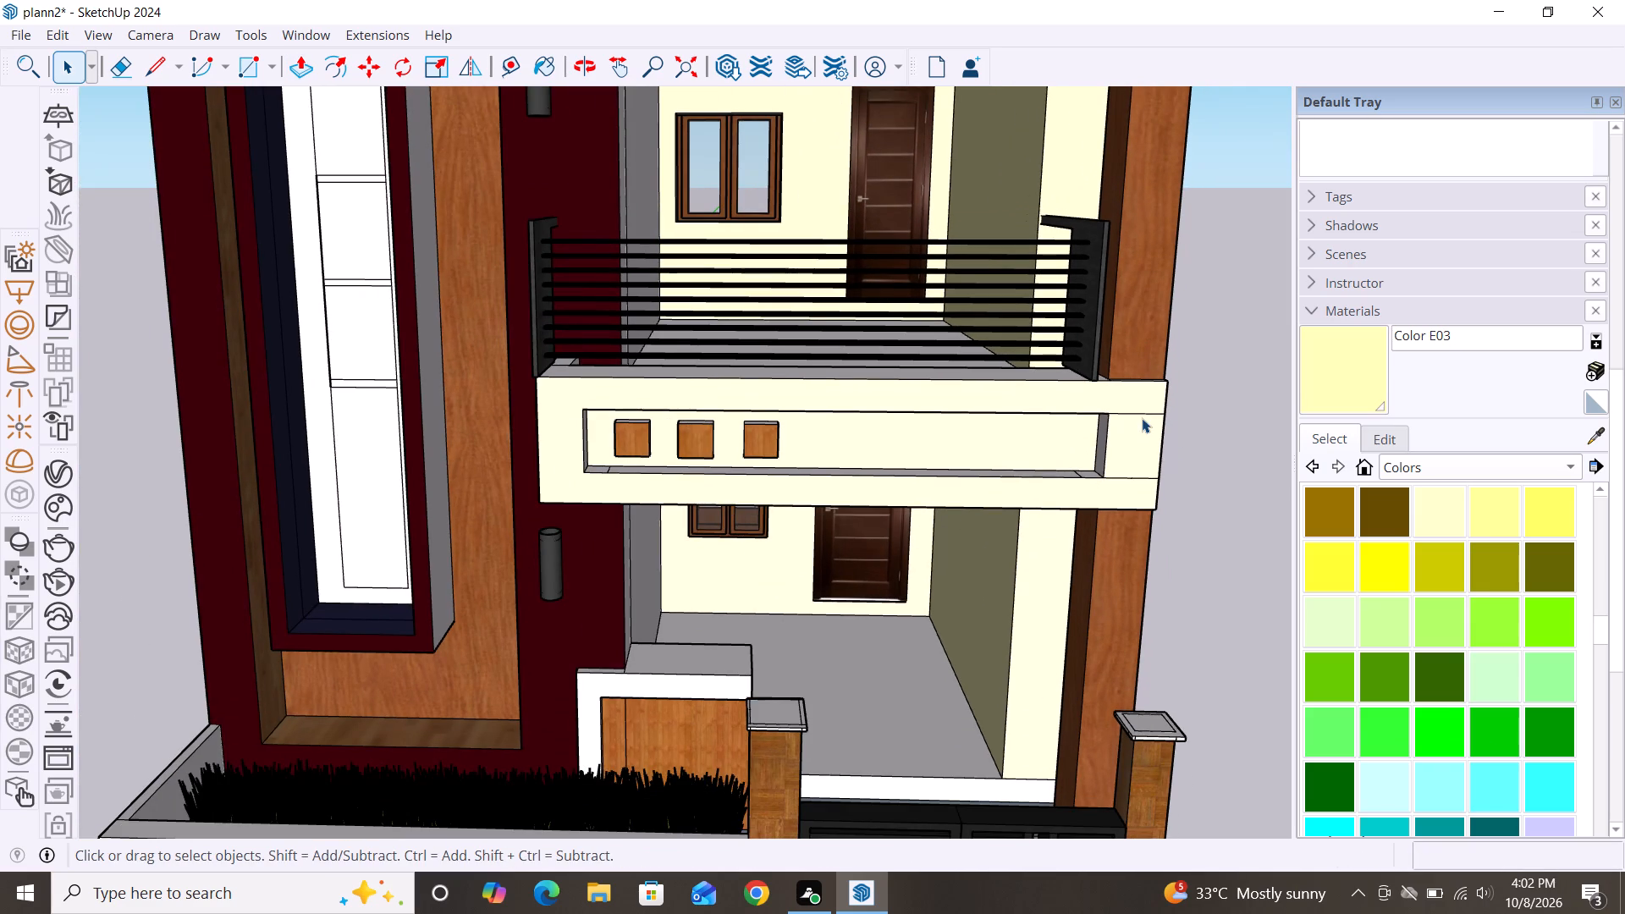
pyautogui.click(1150, 415)
pyautogui.press('Delete')
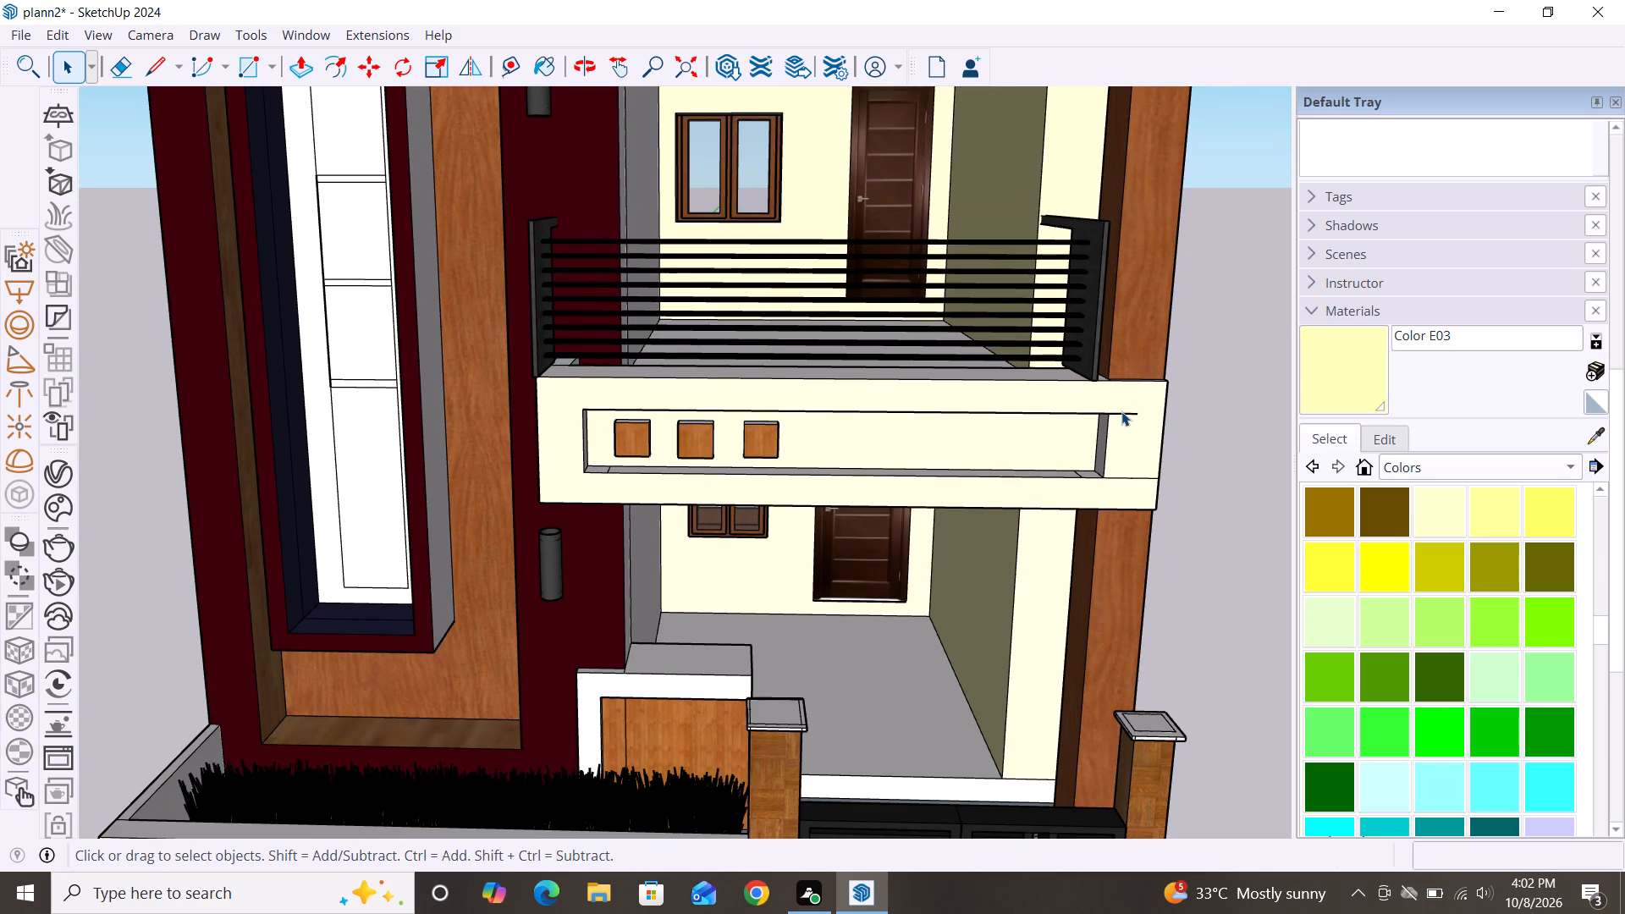
pyautogui.click(1121, 411)
pyautogui.press('Delete')
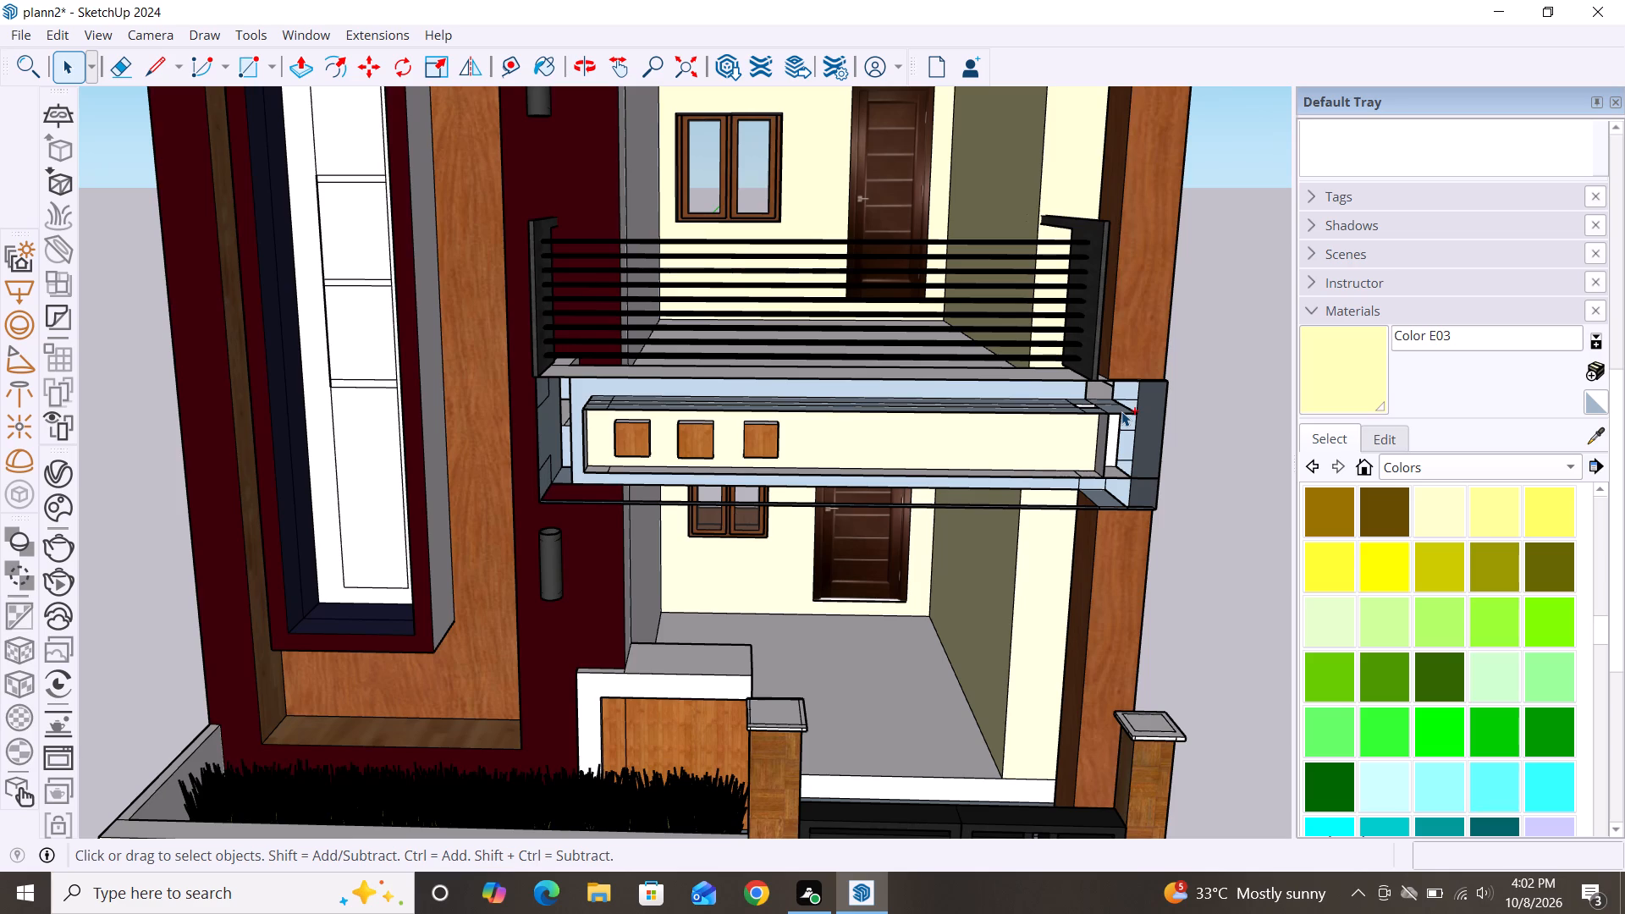
pyautogui.hotkey('ctrl', 'z')
pyautogui.scroll(10, 1113, 407)
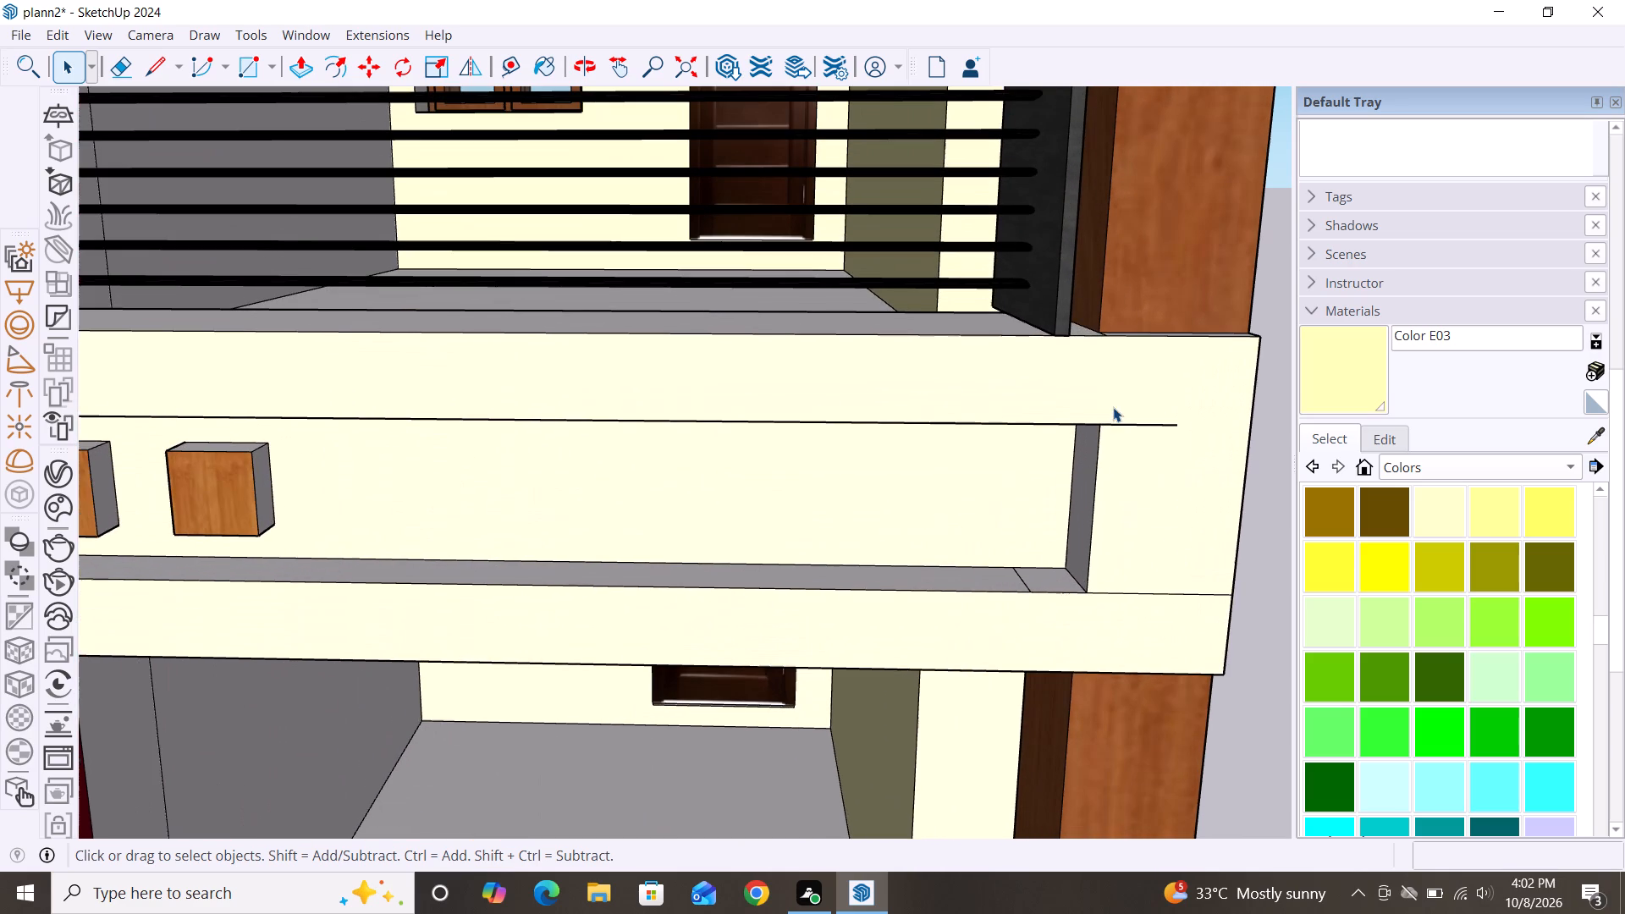
pyautogui.click(1142, 421)
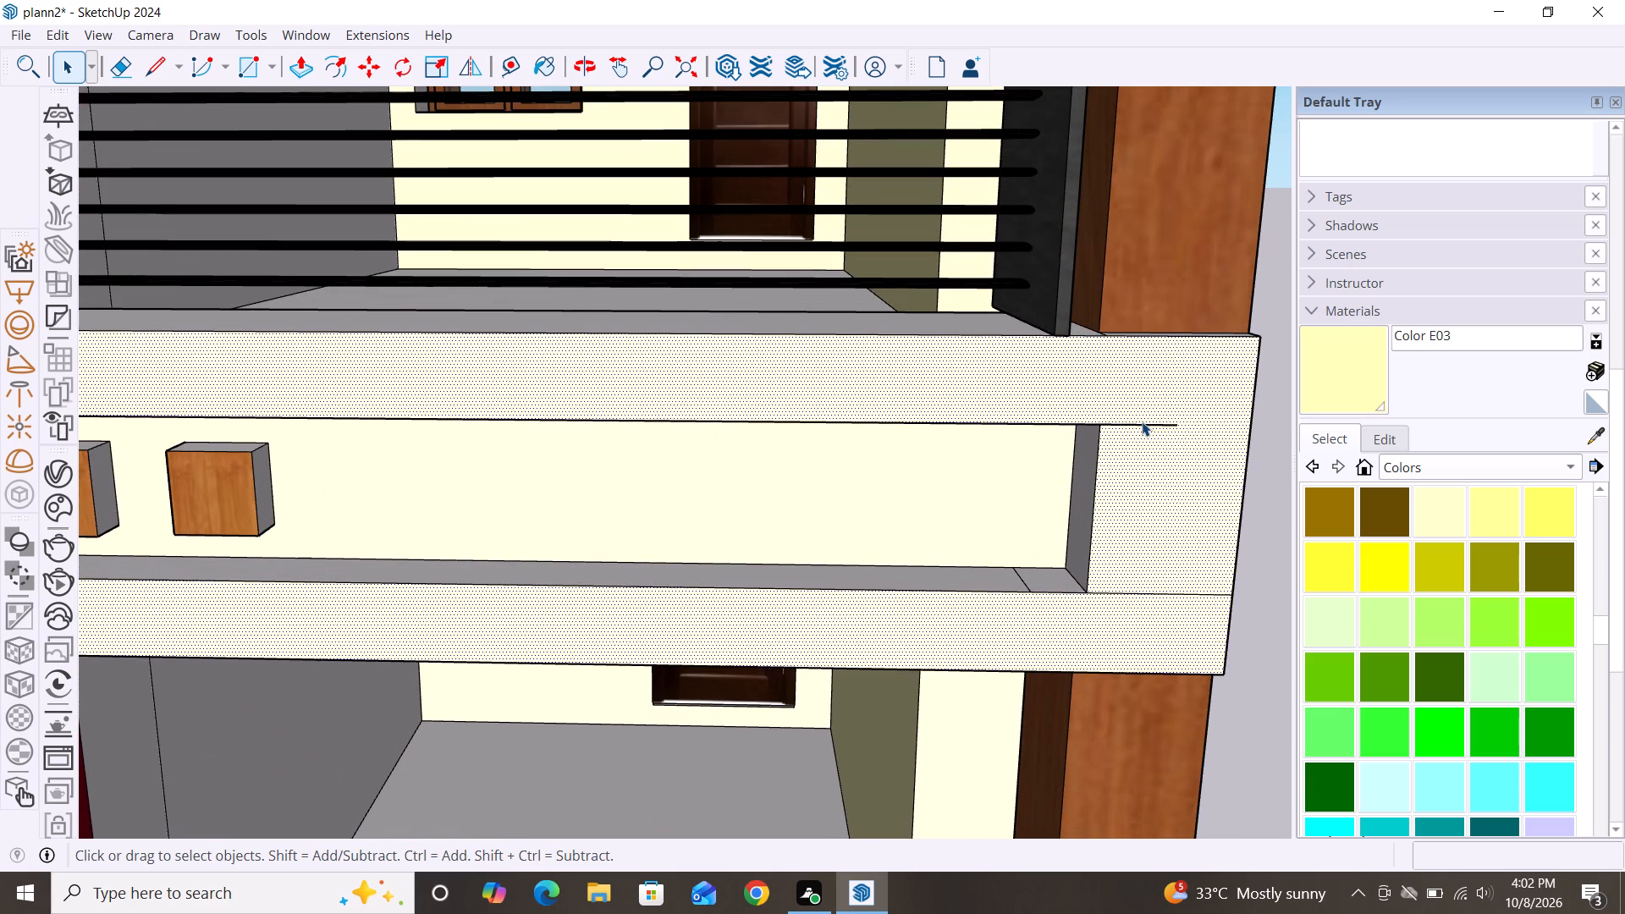
pyautogui.click(1271, 454)
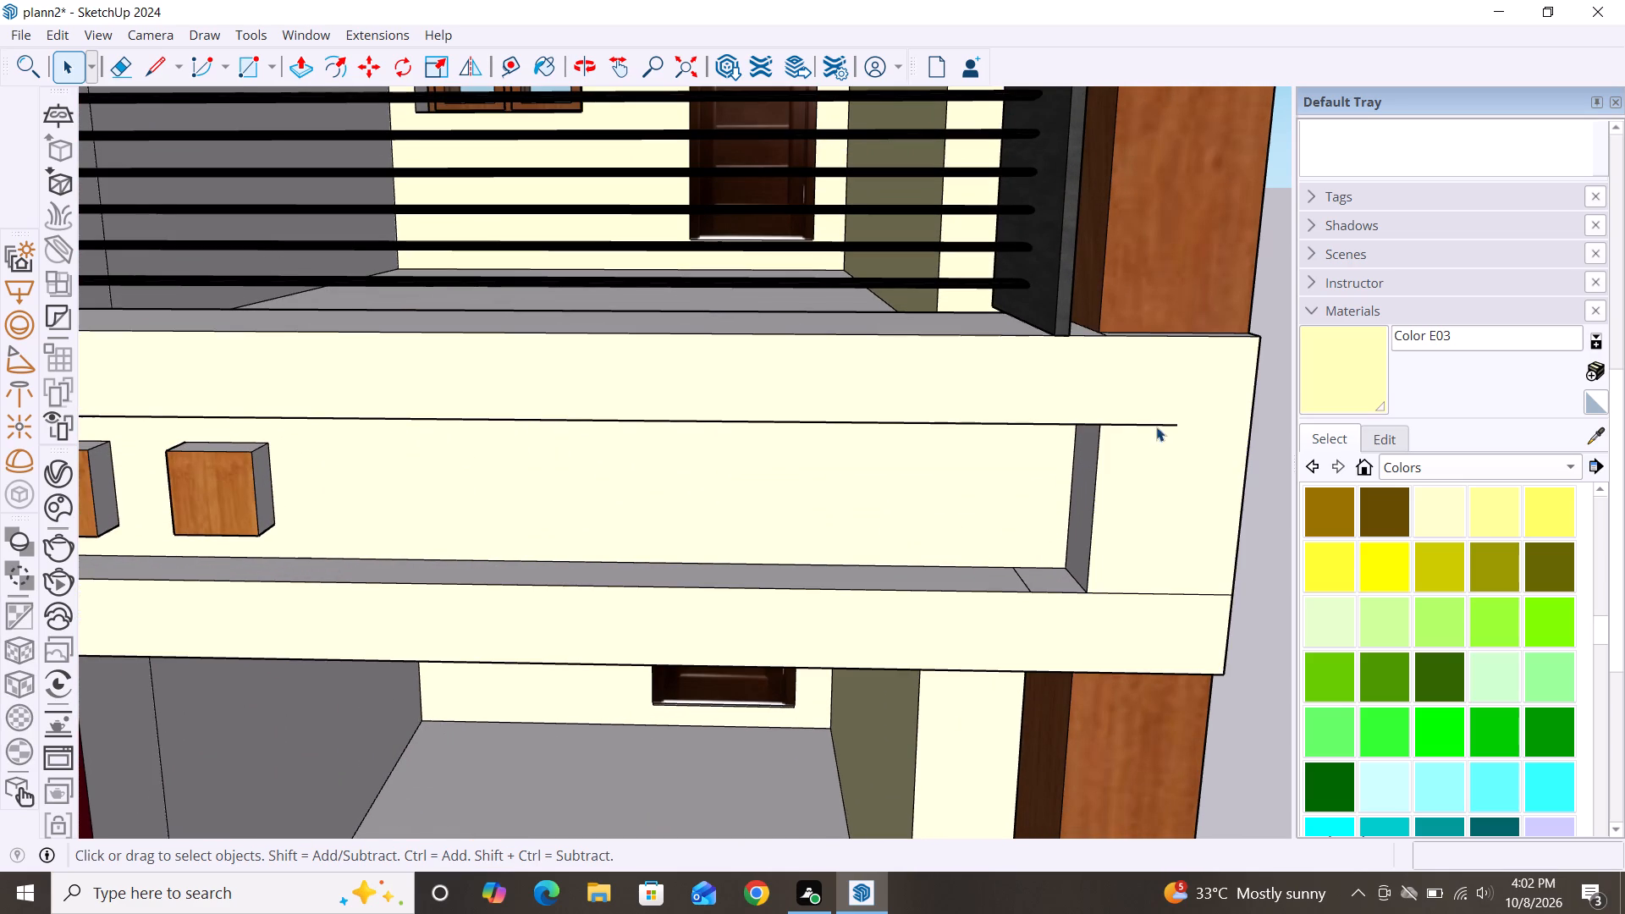
pyautogui.click(1165, 424)
pyautogui.press('Delete')
# Delete the remaining lower seam line segments across the end block of the balcony band, keeping the front face.
pyautogui.doubleClick(1118, 592)
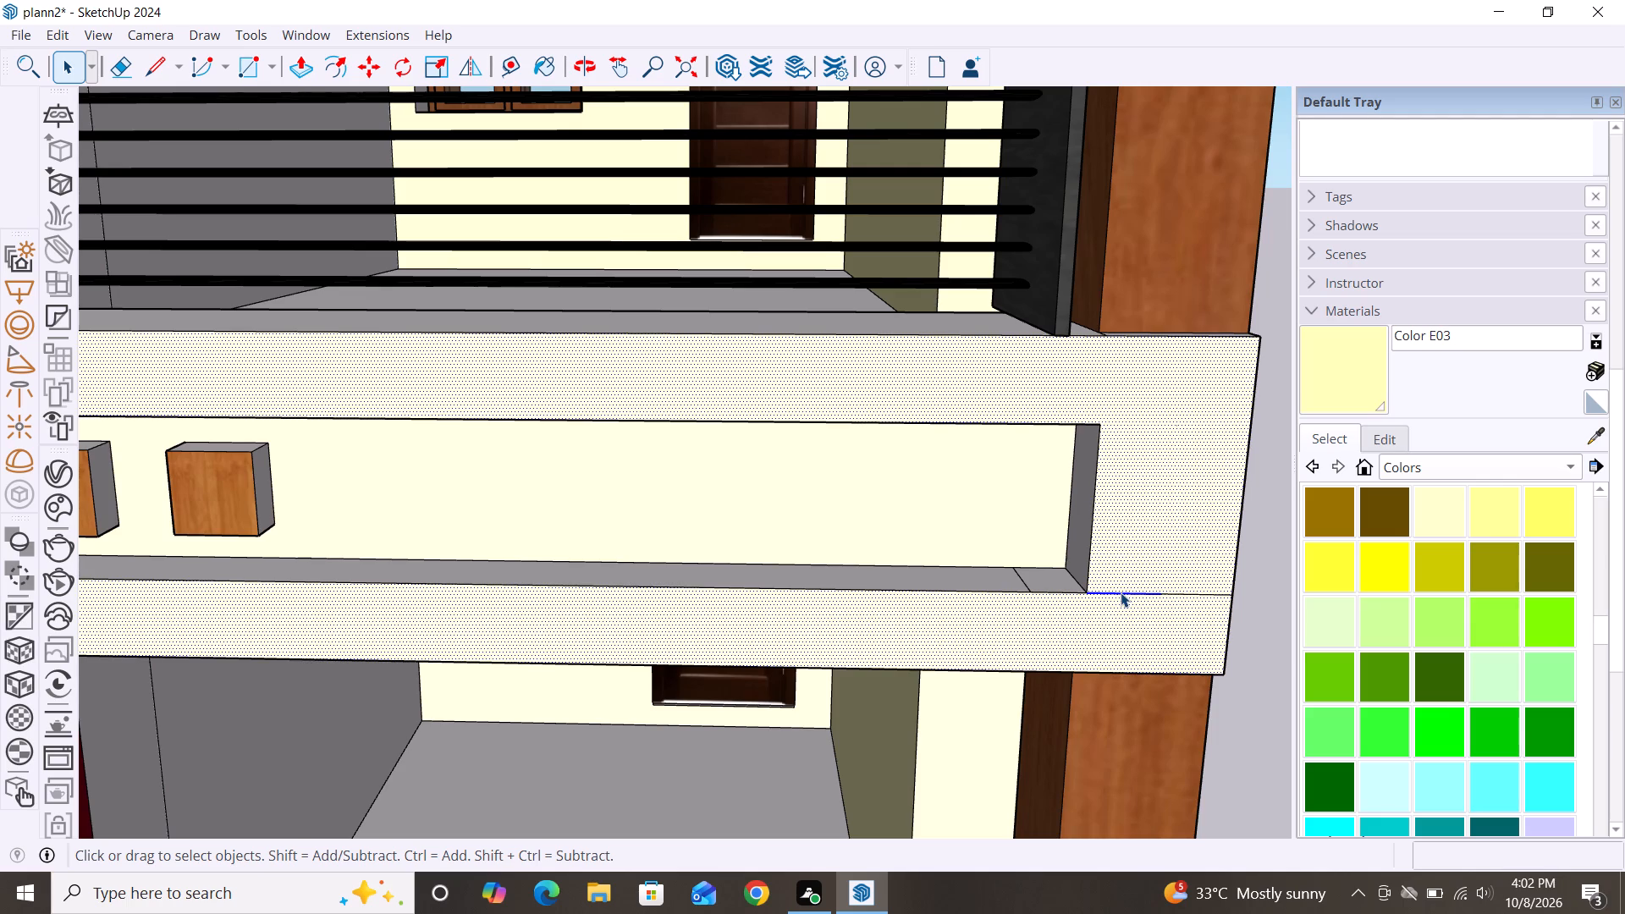
pyautogui.click(1245, 621)
pyautogui.click(1203, 593)
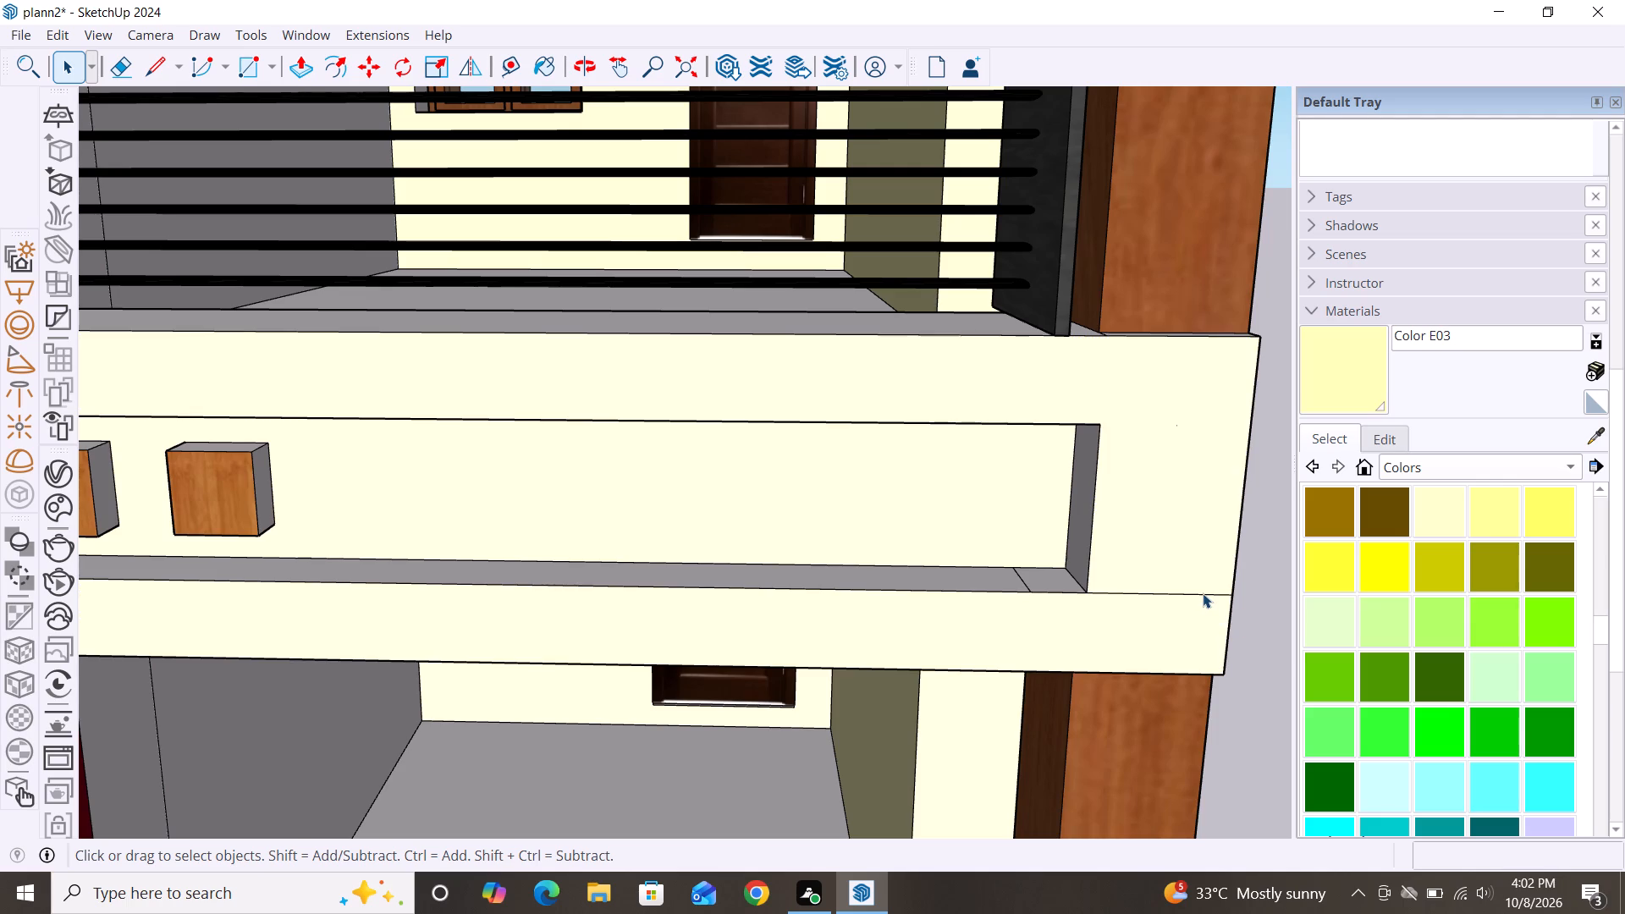
pyautogui.press('Delete')
pyautogui.click(1156, 592)
pyautogui.press('Delete')
# Examine the whole front facade, from the balcony band and gate up to the tower and roof parapet.
pyautogui.scroll(-12, 1164, 374)
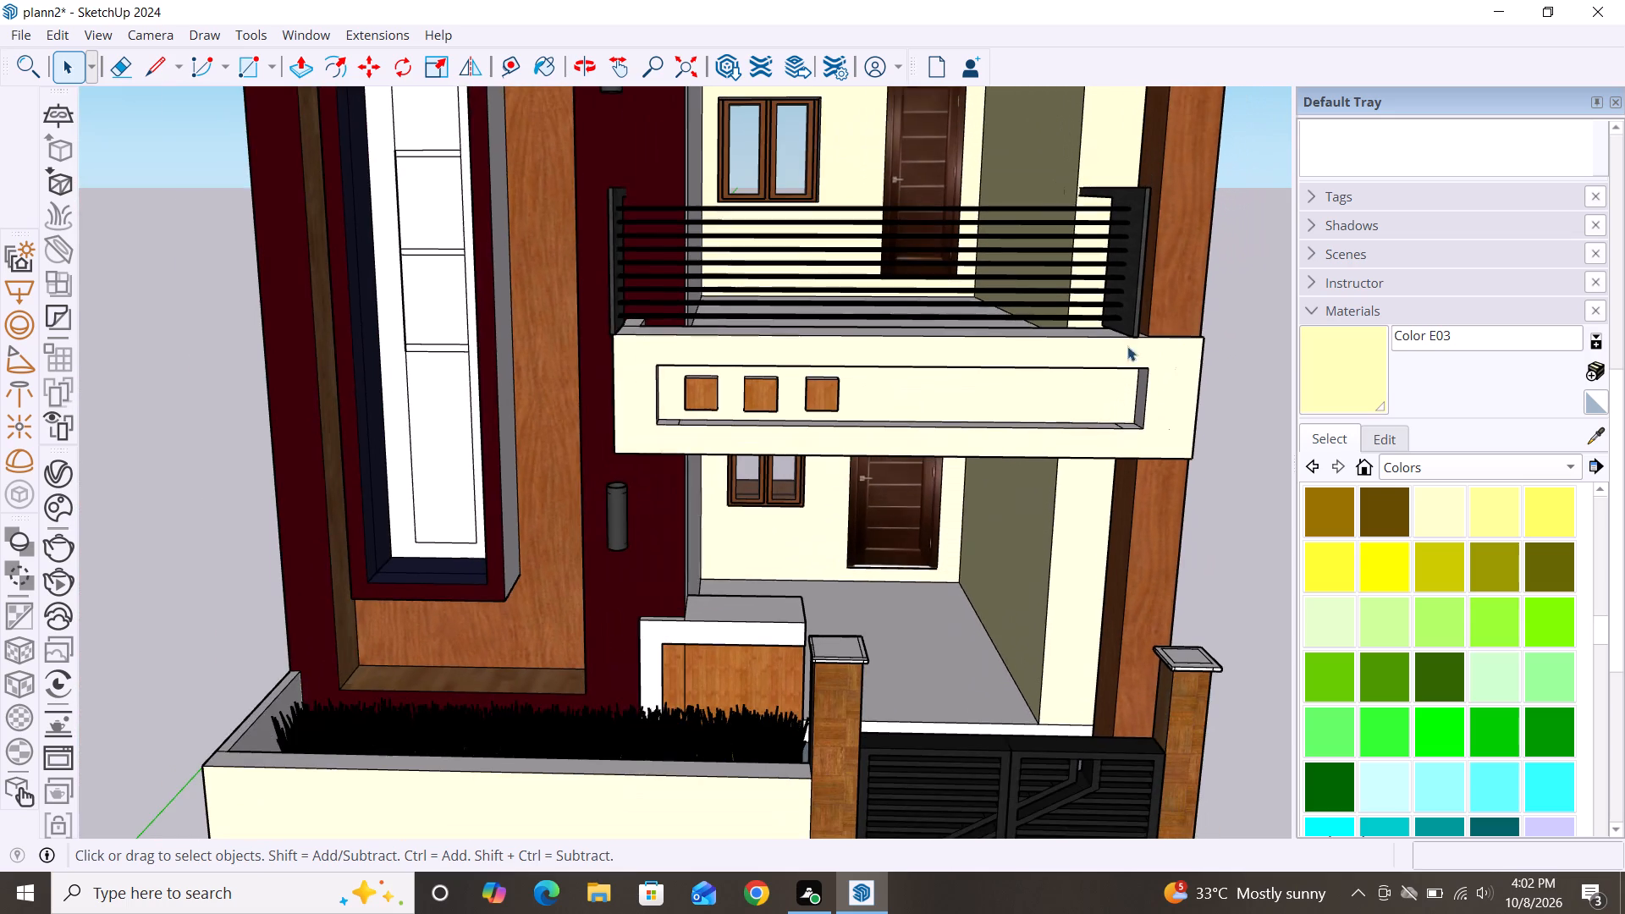
pyautogui.moveTo(1103, 607); pyautogui.dragTo(1086, 606, button='middle')
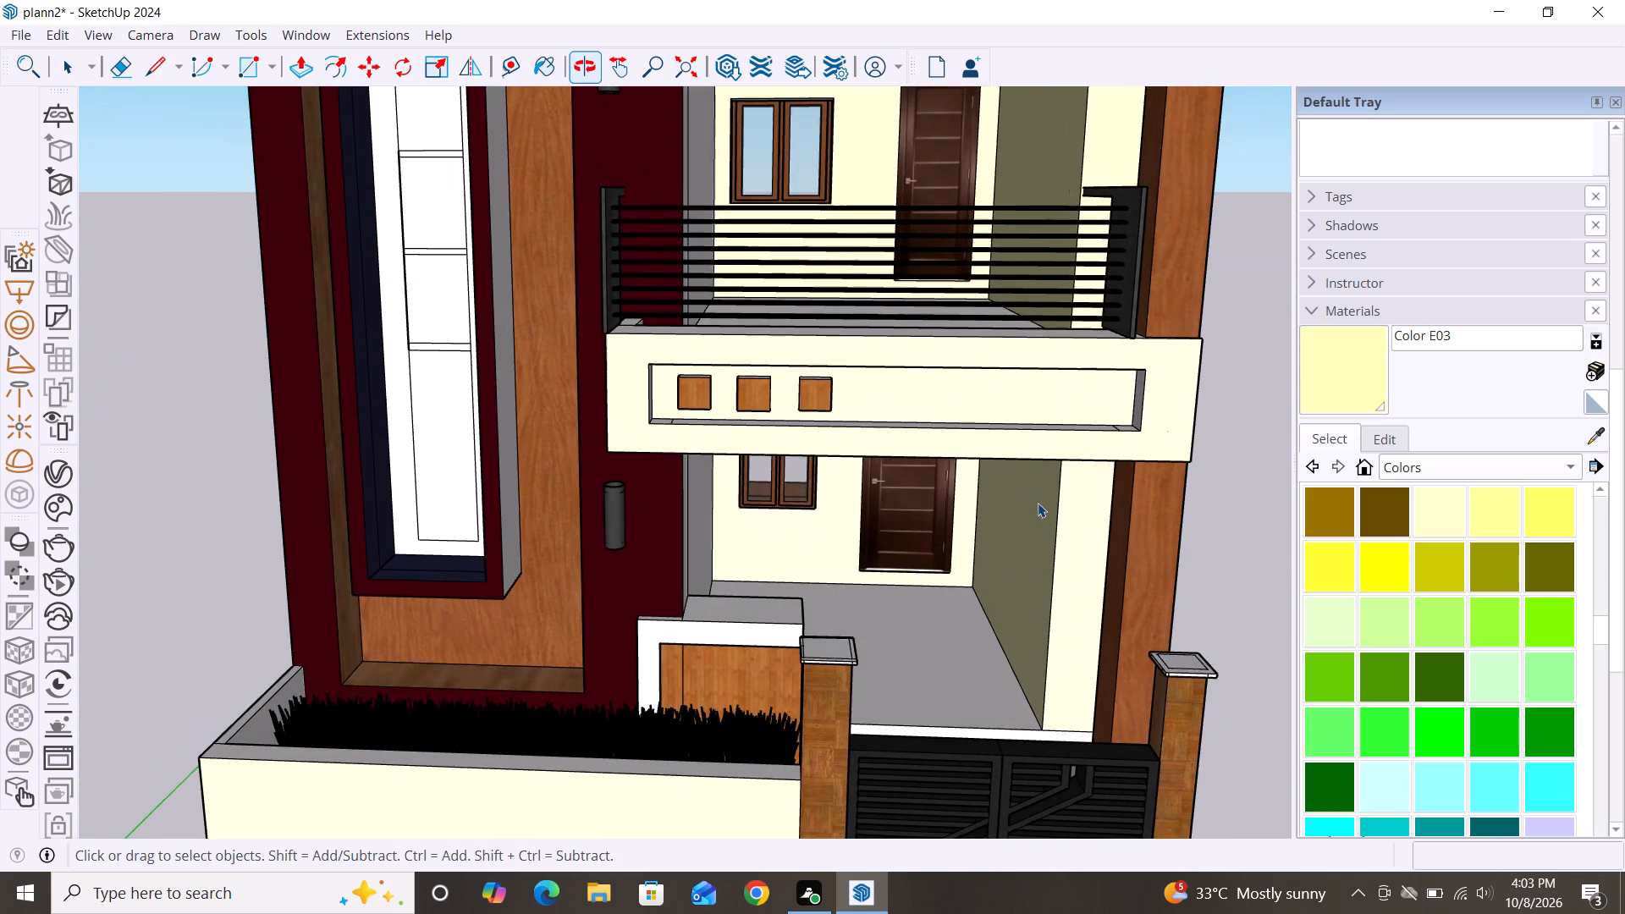
pyautogui.scroll(-5, 1027, 477)
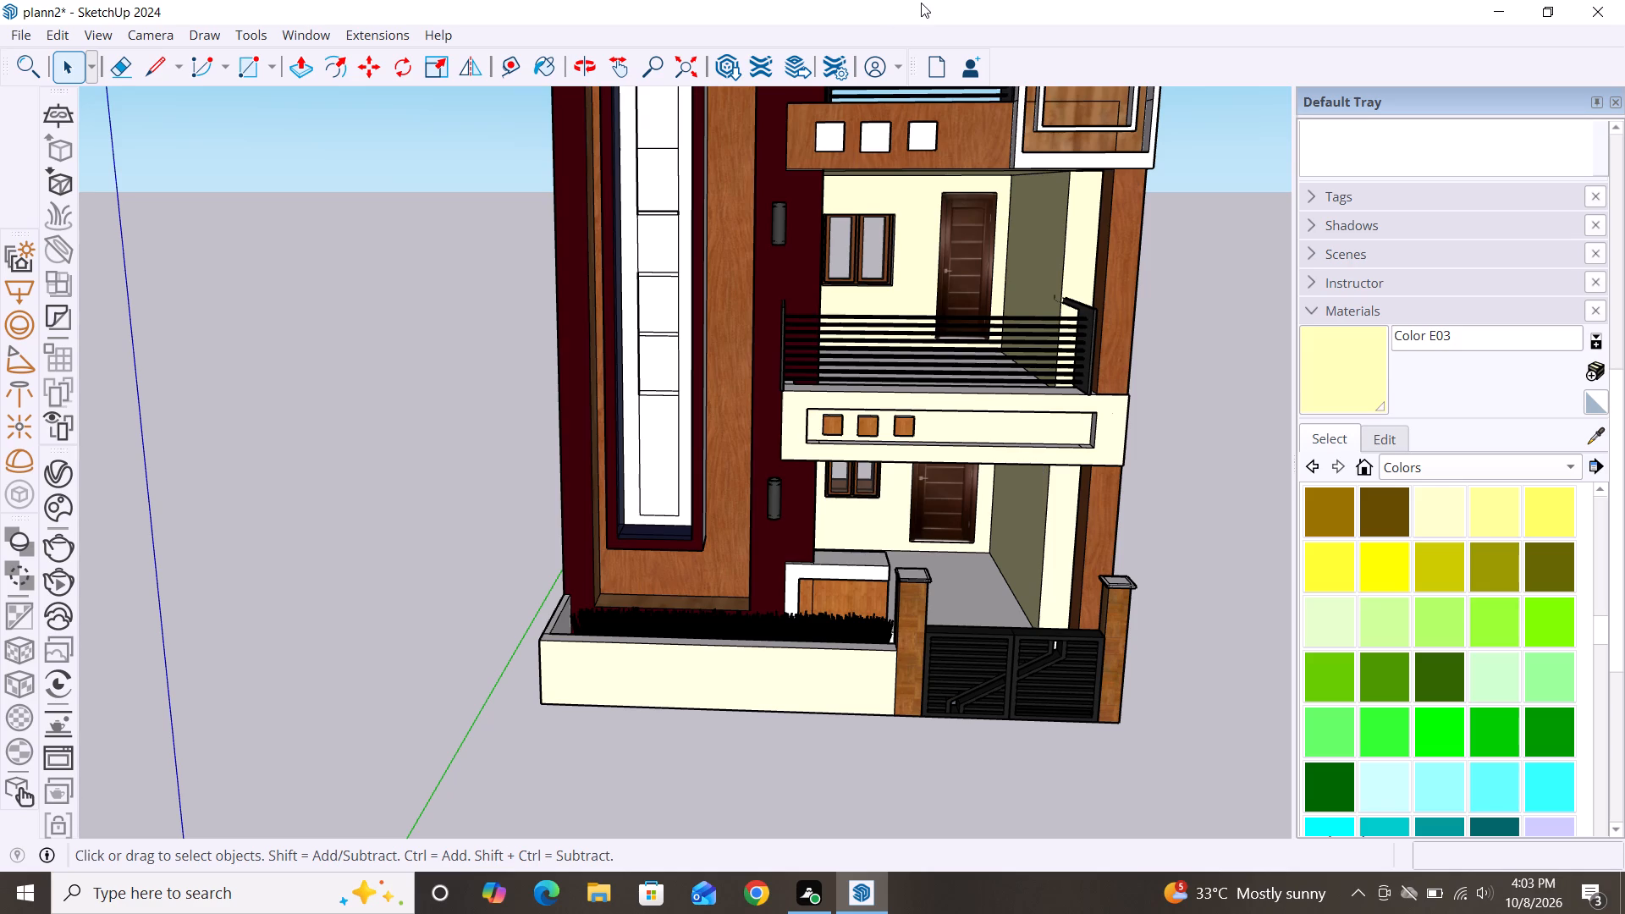
pyautogui.scroll(-2, 1024, 0)
pyautogui.scroll(-2, 983, 410)
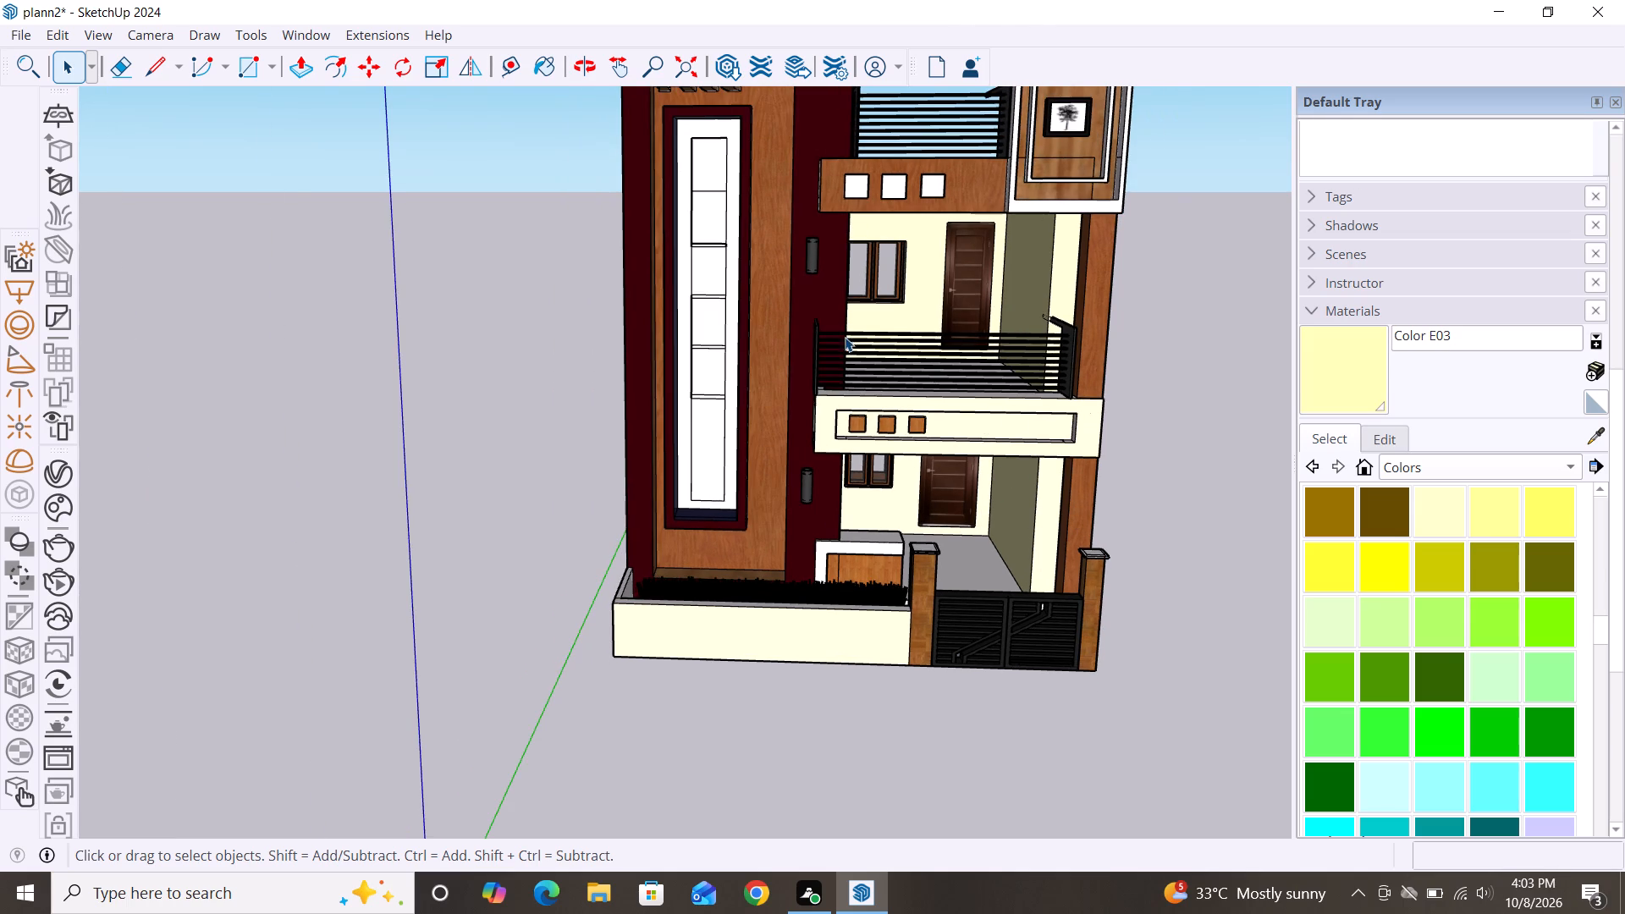
pyautogui.scroll(1, 766, 308)
pyautogui.scroll(-3, 763, 327)
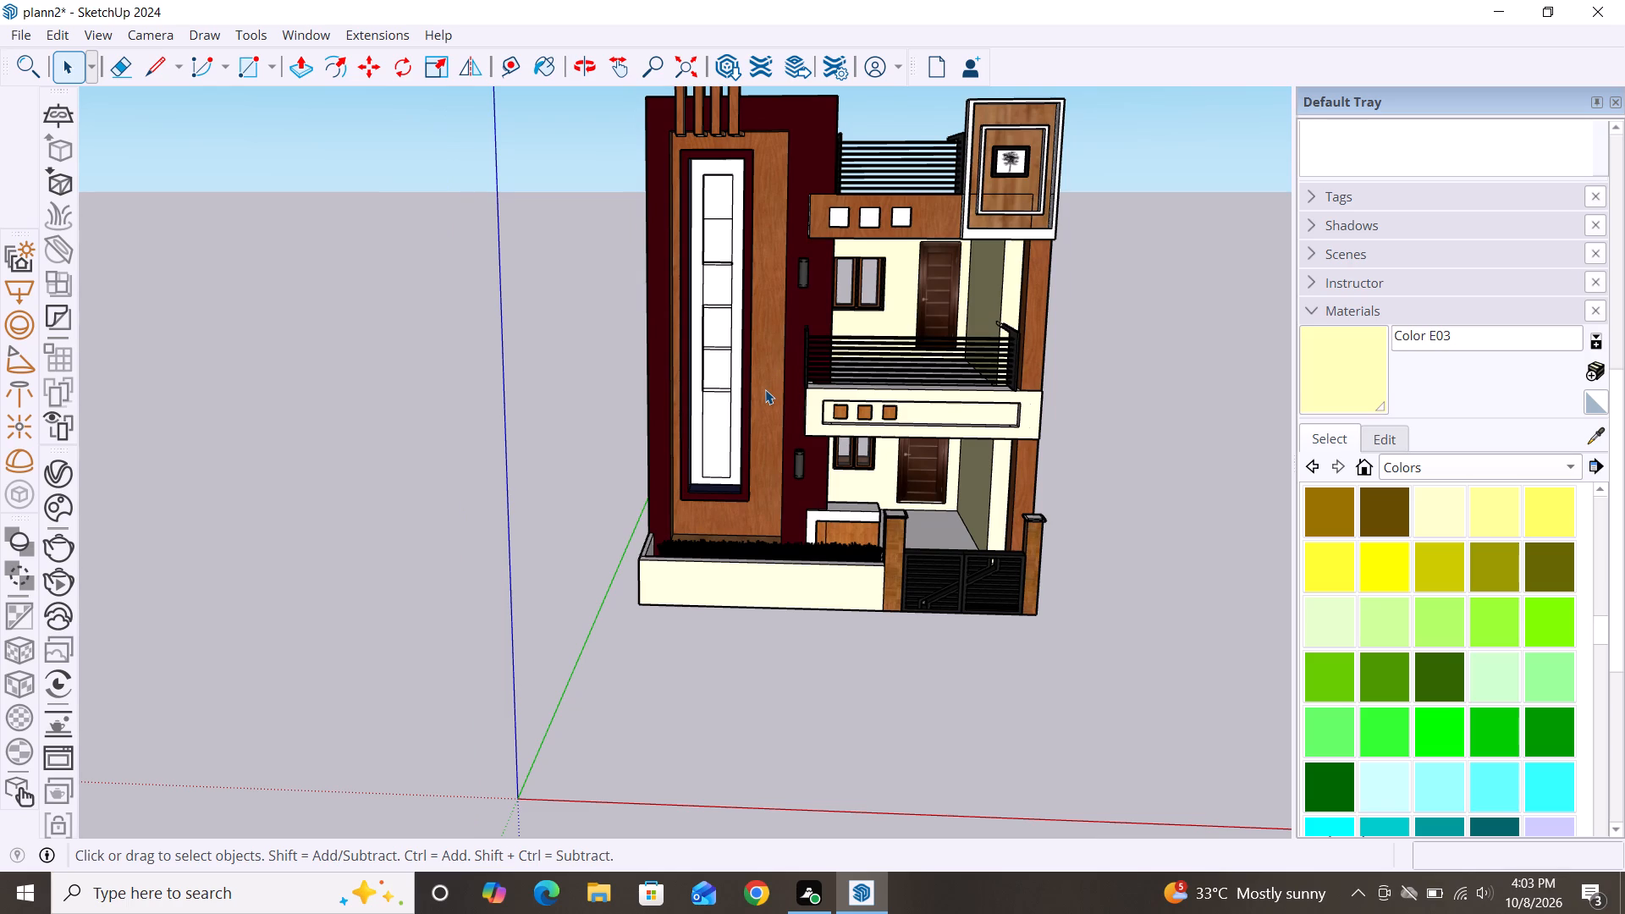
pyautogui.scroll(-1, 855, 495)
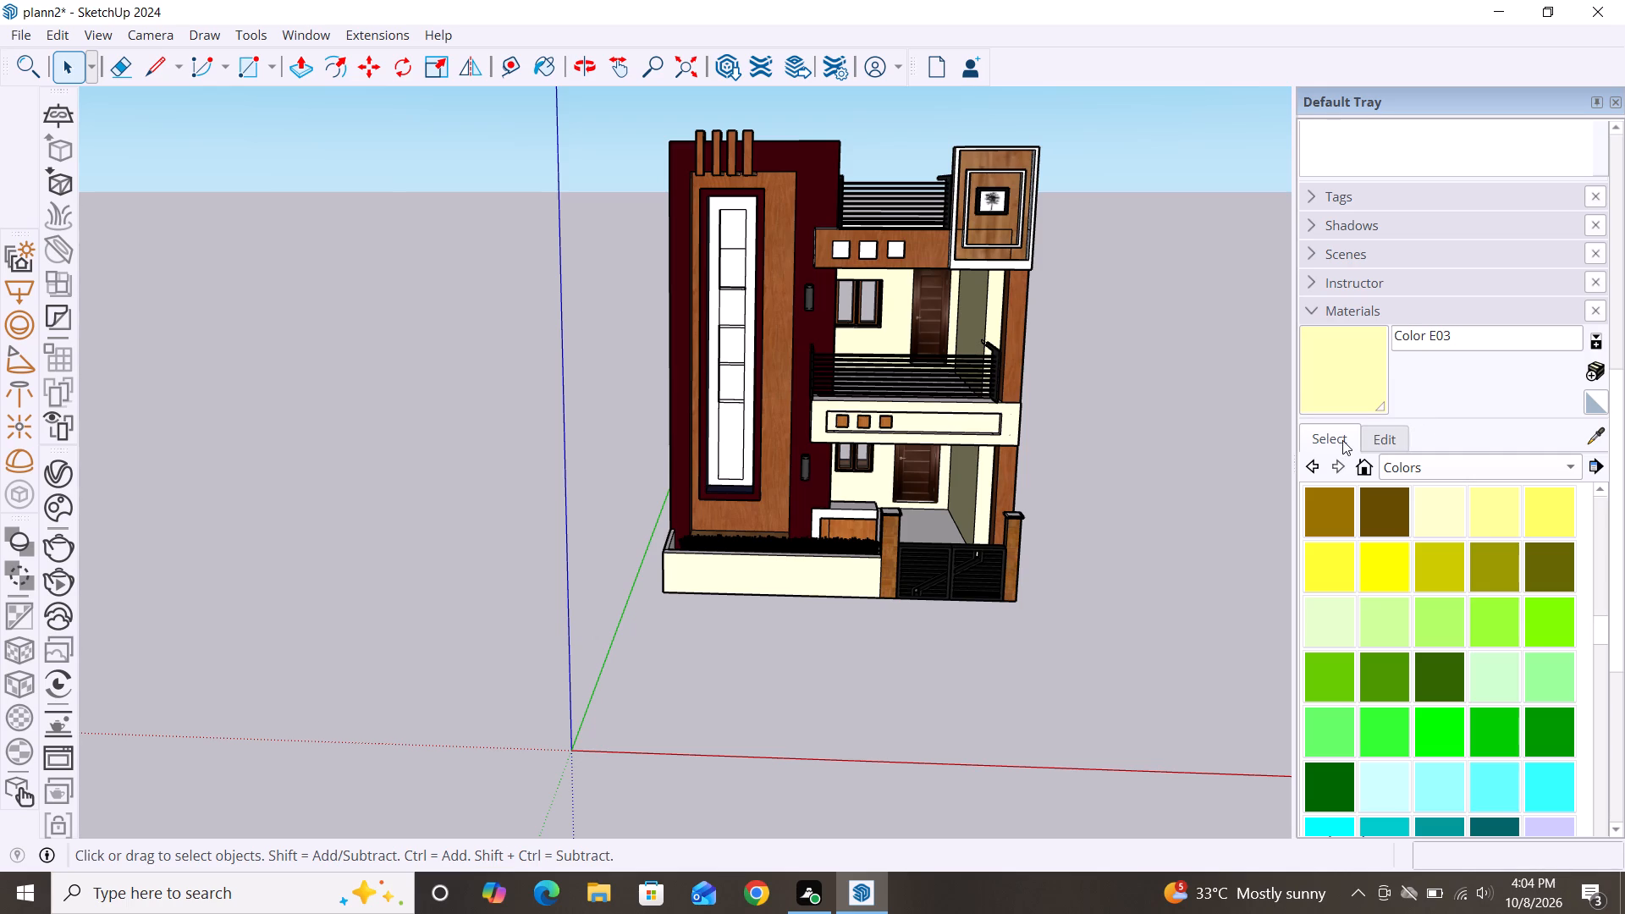
# Edit Color E03 by setting its blue value to 230 and its red value to 209.
pyautogui.click(1374, 441)
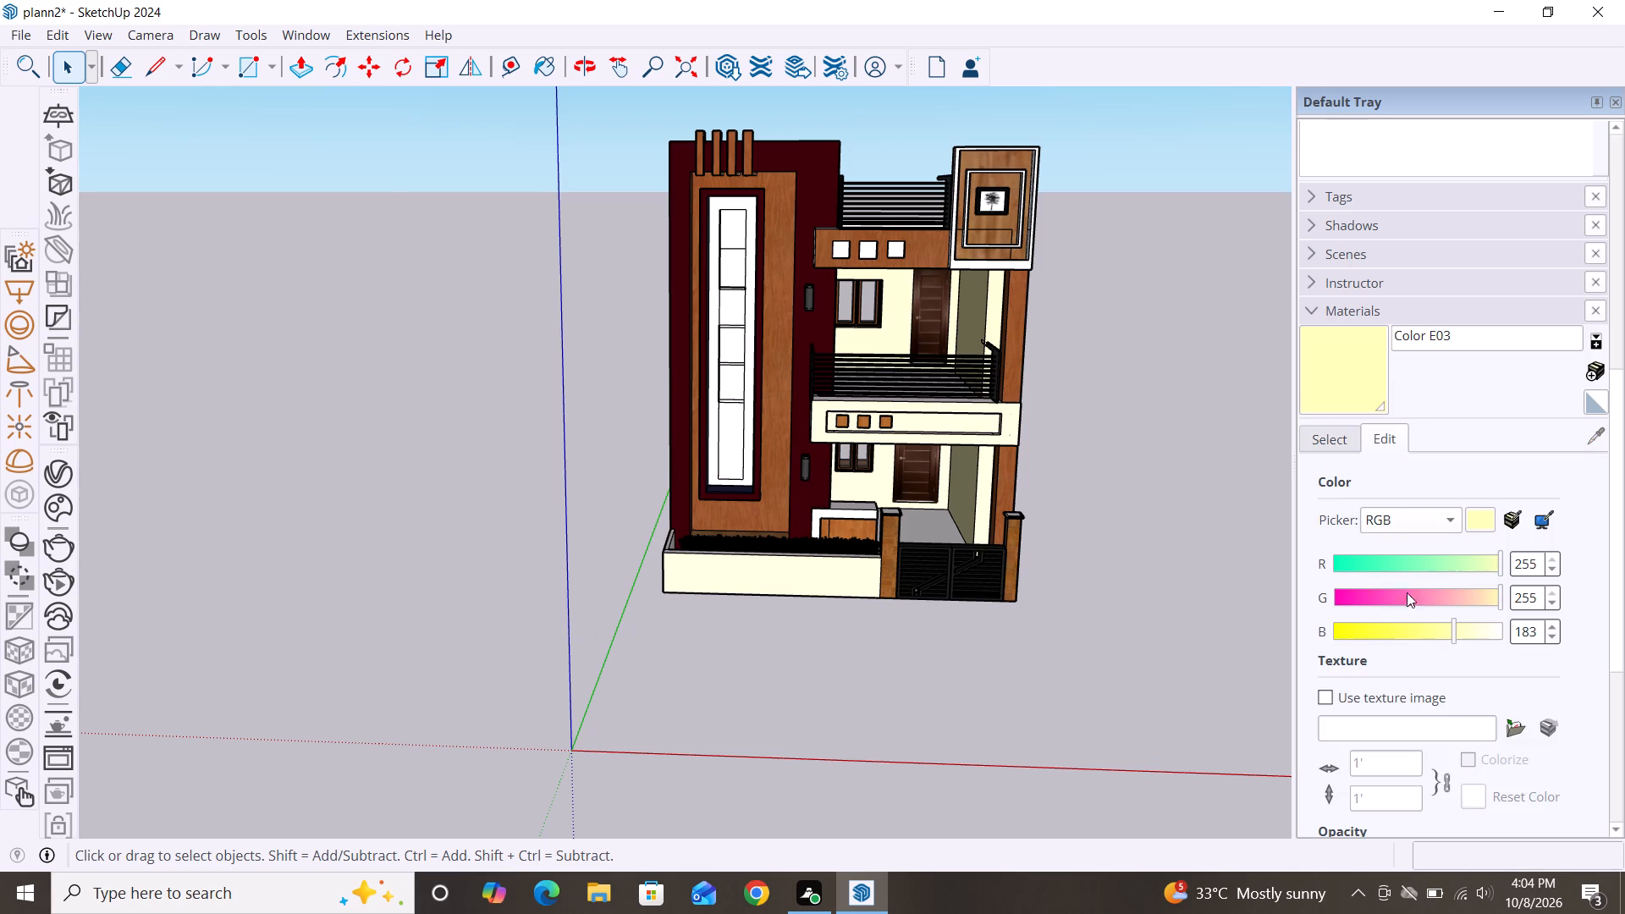
pyautogui.click(1472, 637)
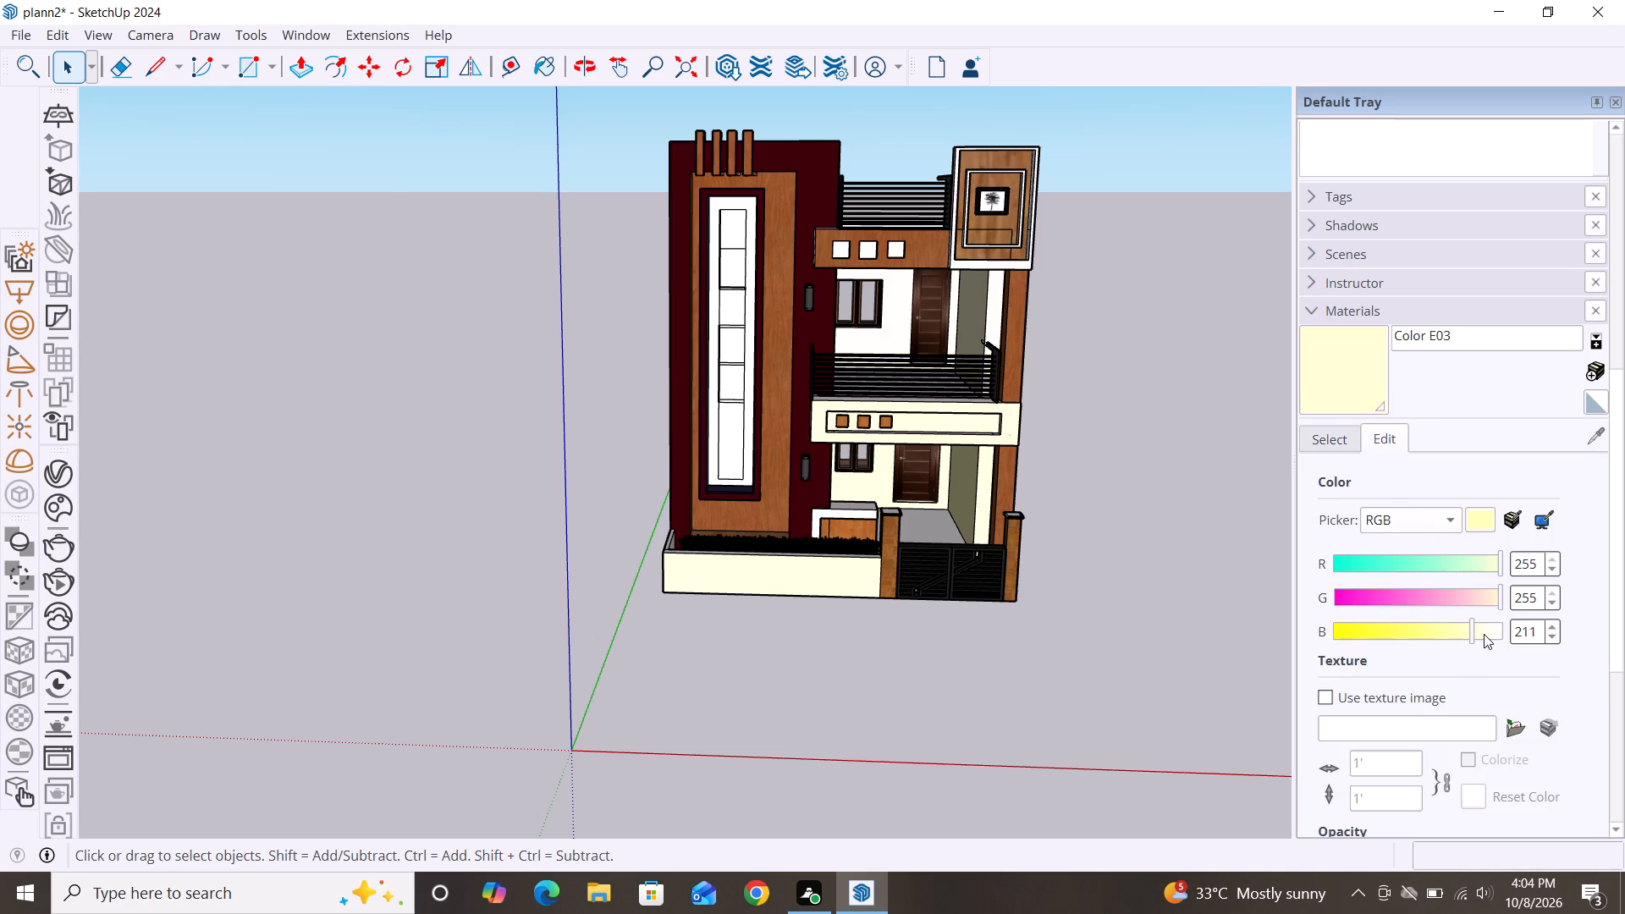
pyautogui.click(1485, 634)
pyautogui.moveTo(1065, 671); pyautogui.dragTo(1054, 536, button='middle')
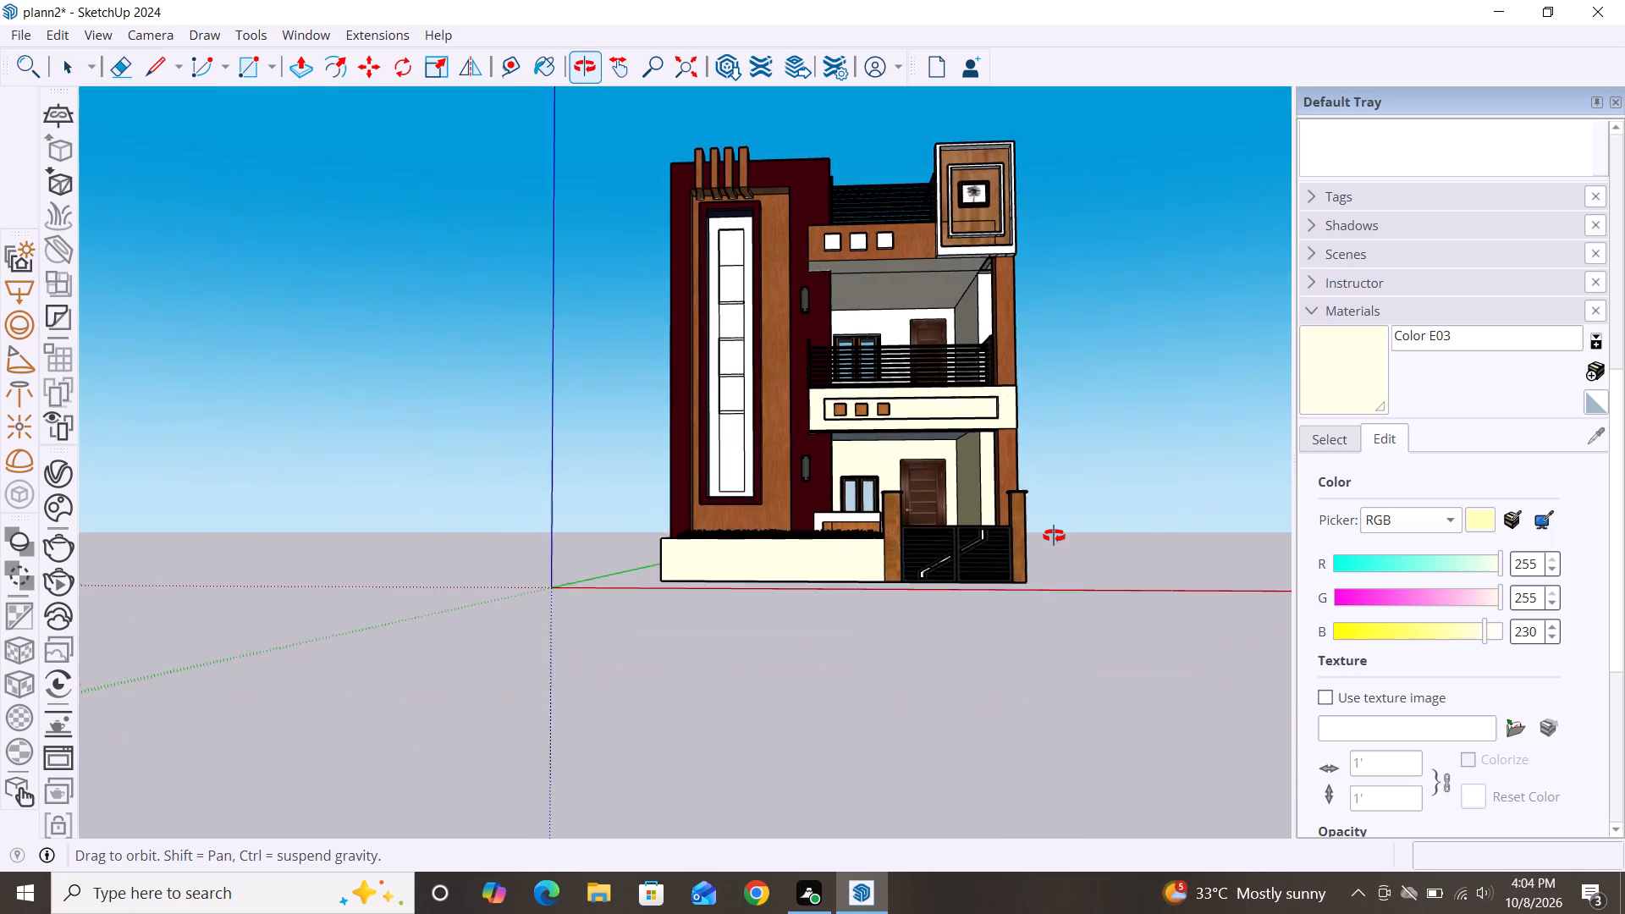
pyautogui.moveTo(1054, 536); pyautogui.dragTo(1059, 590, button='middle')
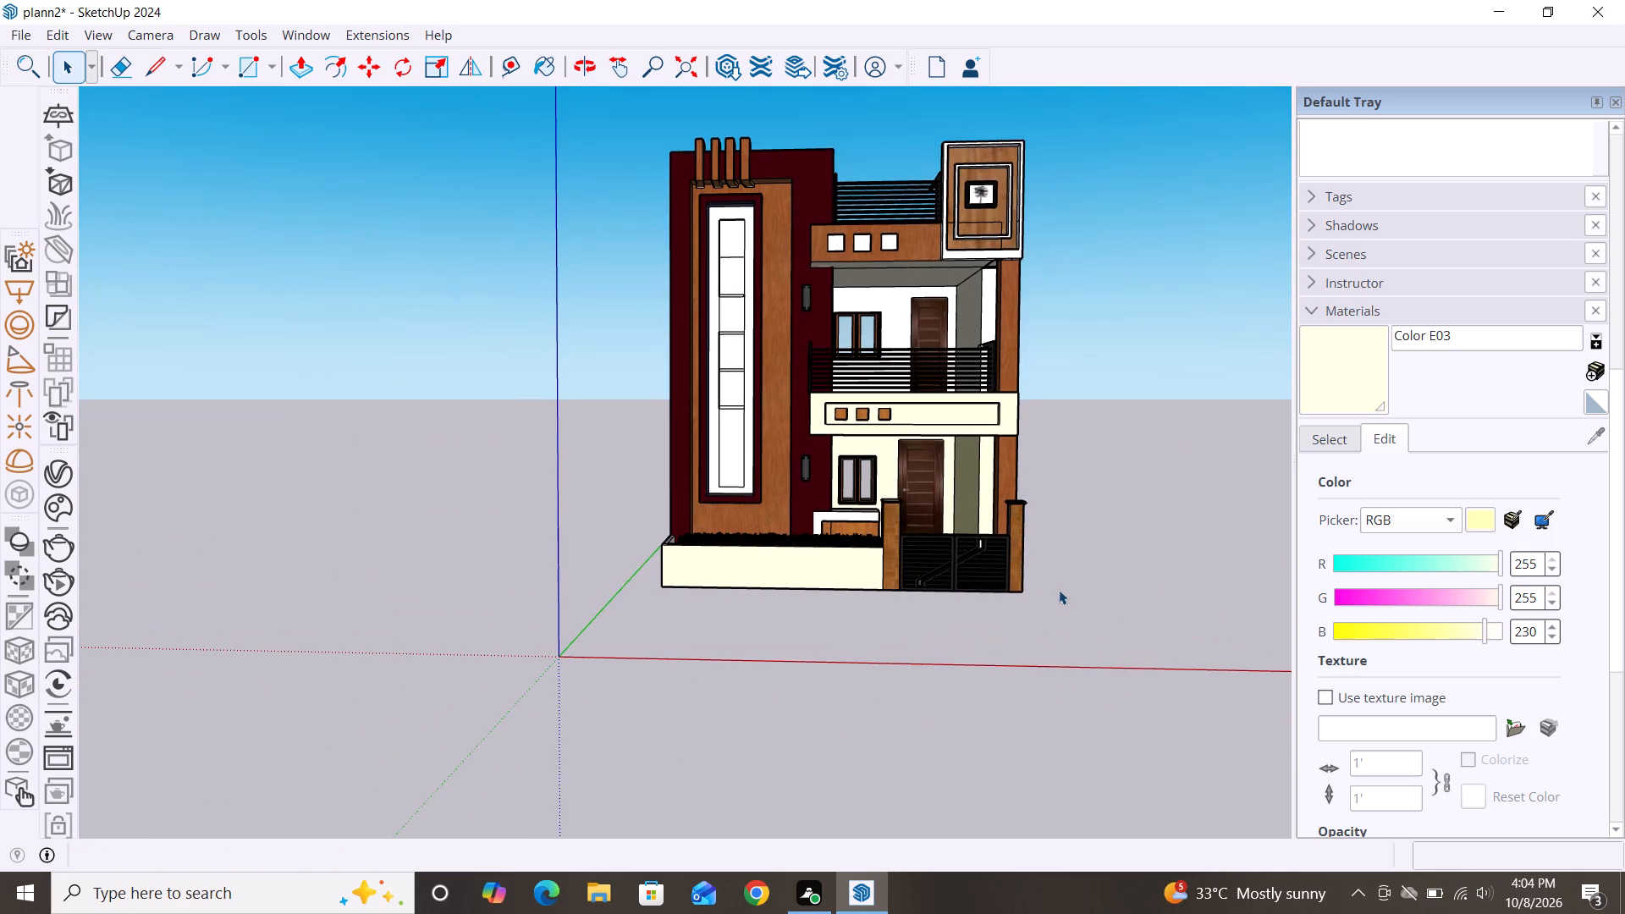
pyautogui.click(1471, 563)
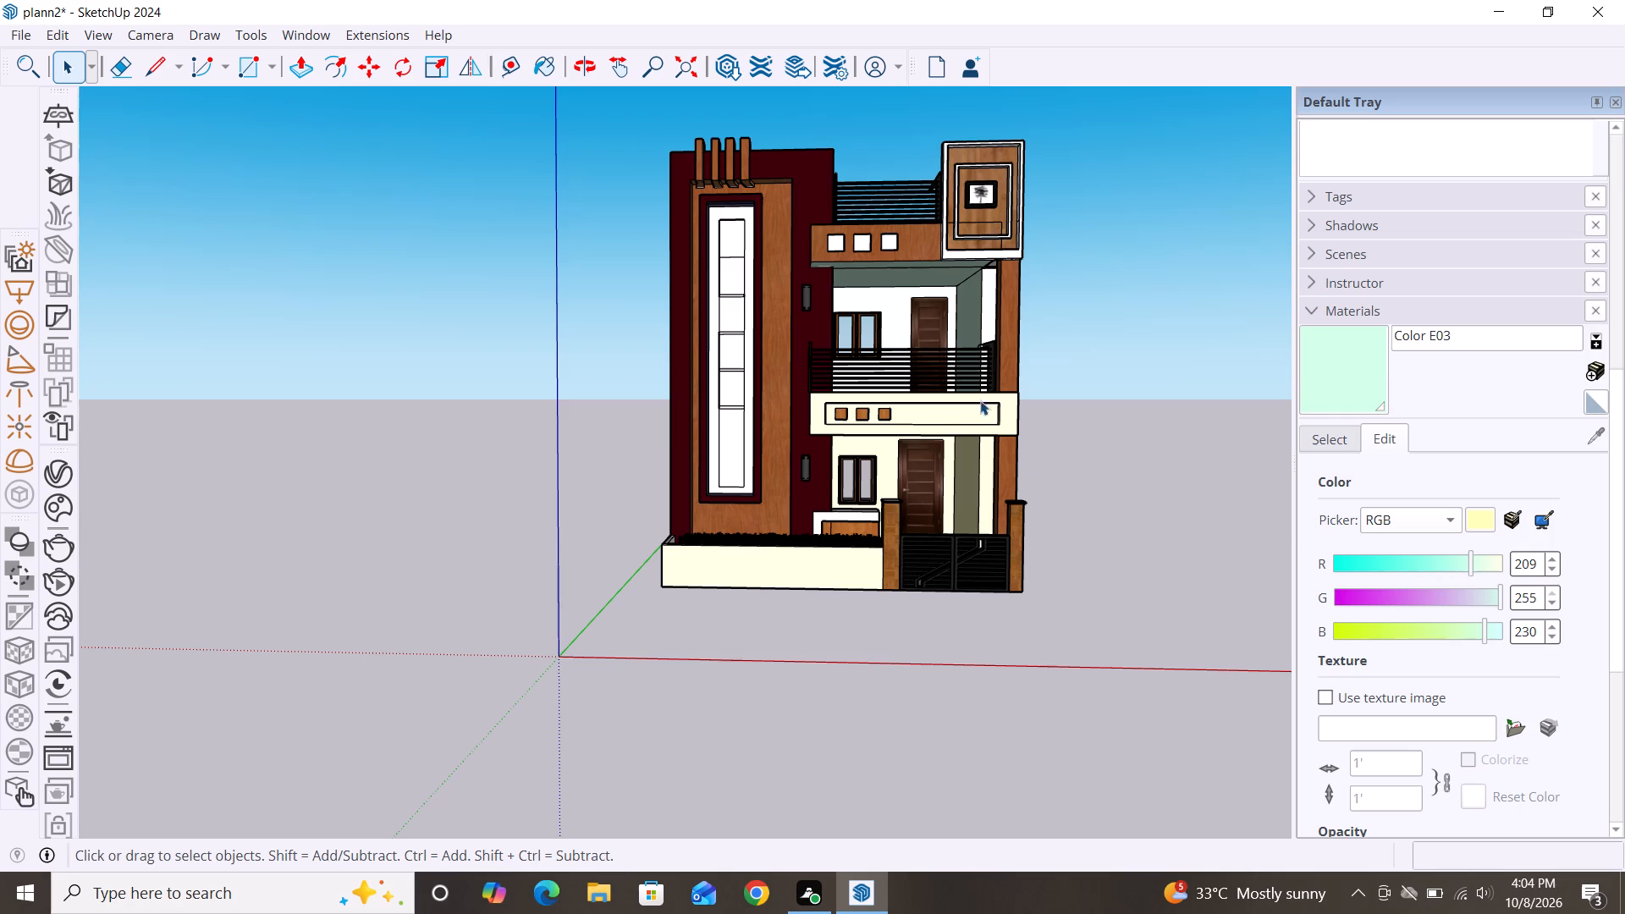
# Paint the balcony band's front and recessed panel, the front planter wall and the ground-floor porch walls with Color E03.
pyautogui.click(1347, 388)
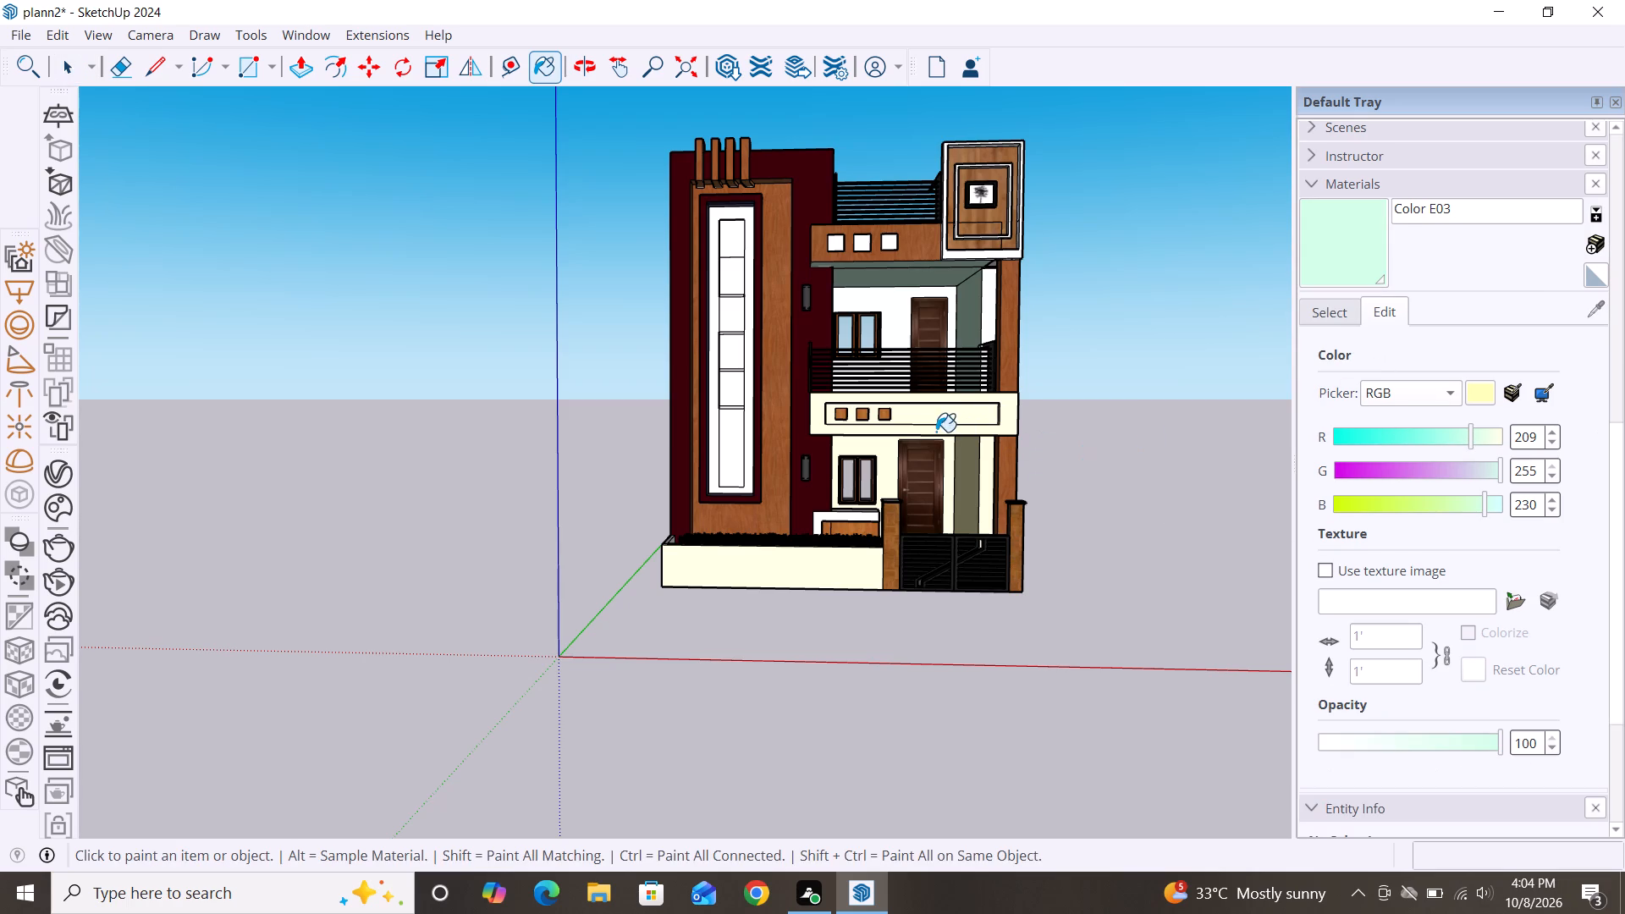
pyautogui.click(945, 416)
pyautogui.click(989, 401)
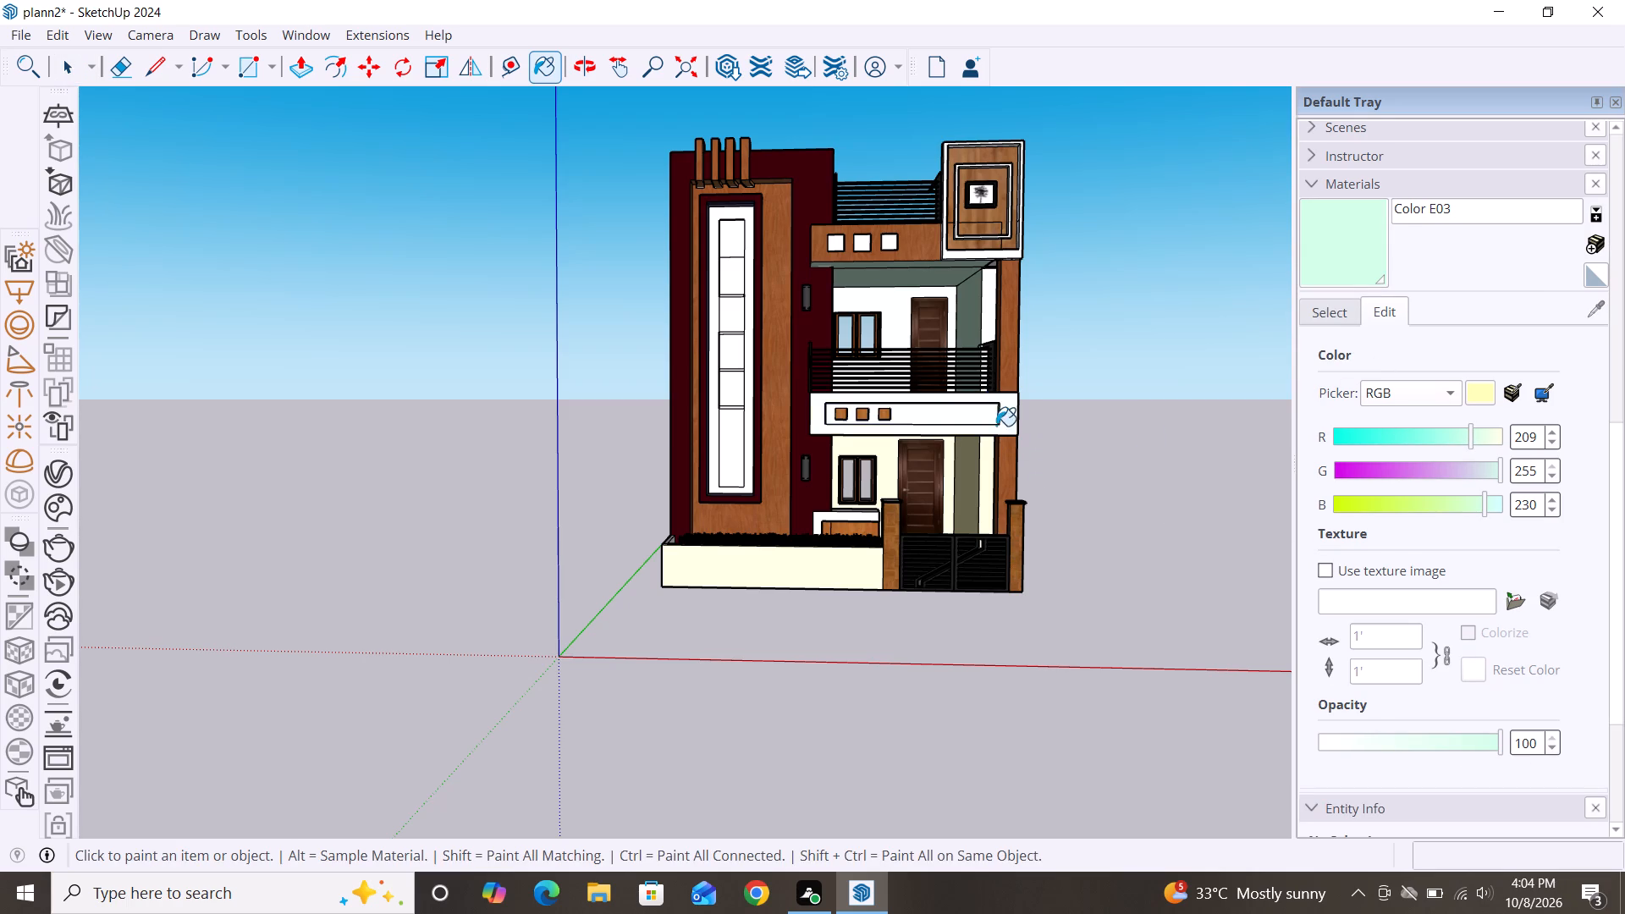
pyautogui.click(799, 559)
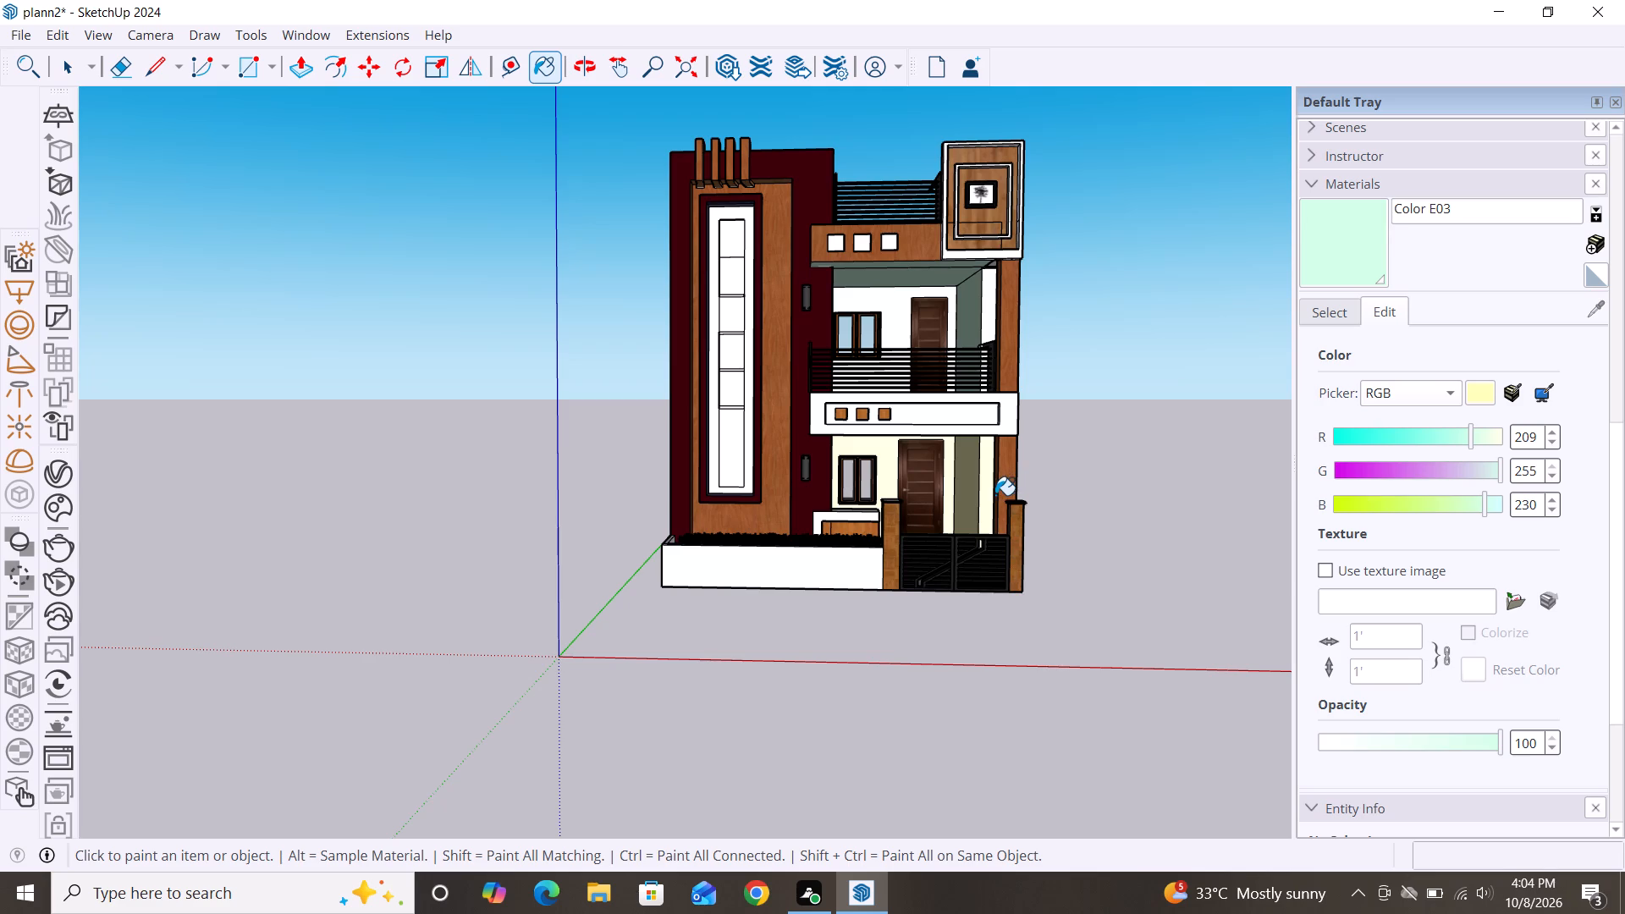
pyautogui.click(986, 502)
pyautogui.click(962, 497)
pyautogui.click(950, 486)
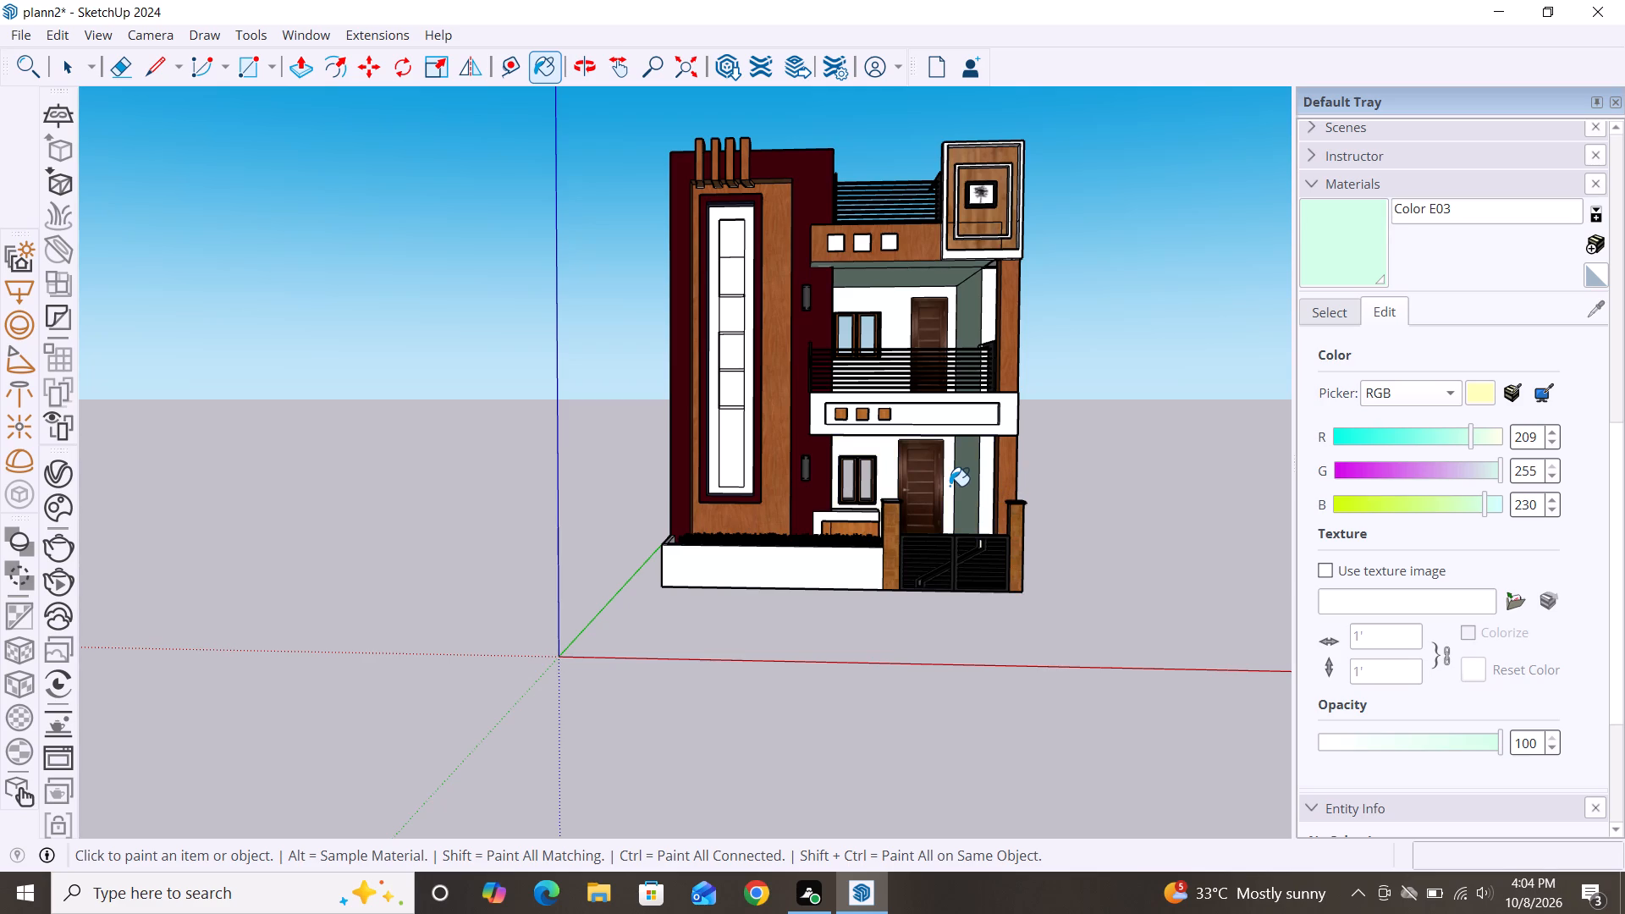
# Set the red value of Color E03 to 229.
pyautogui.scroll(-2, 839, 688)
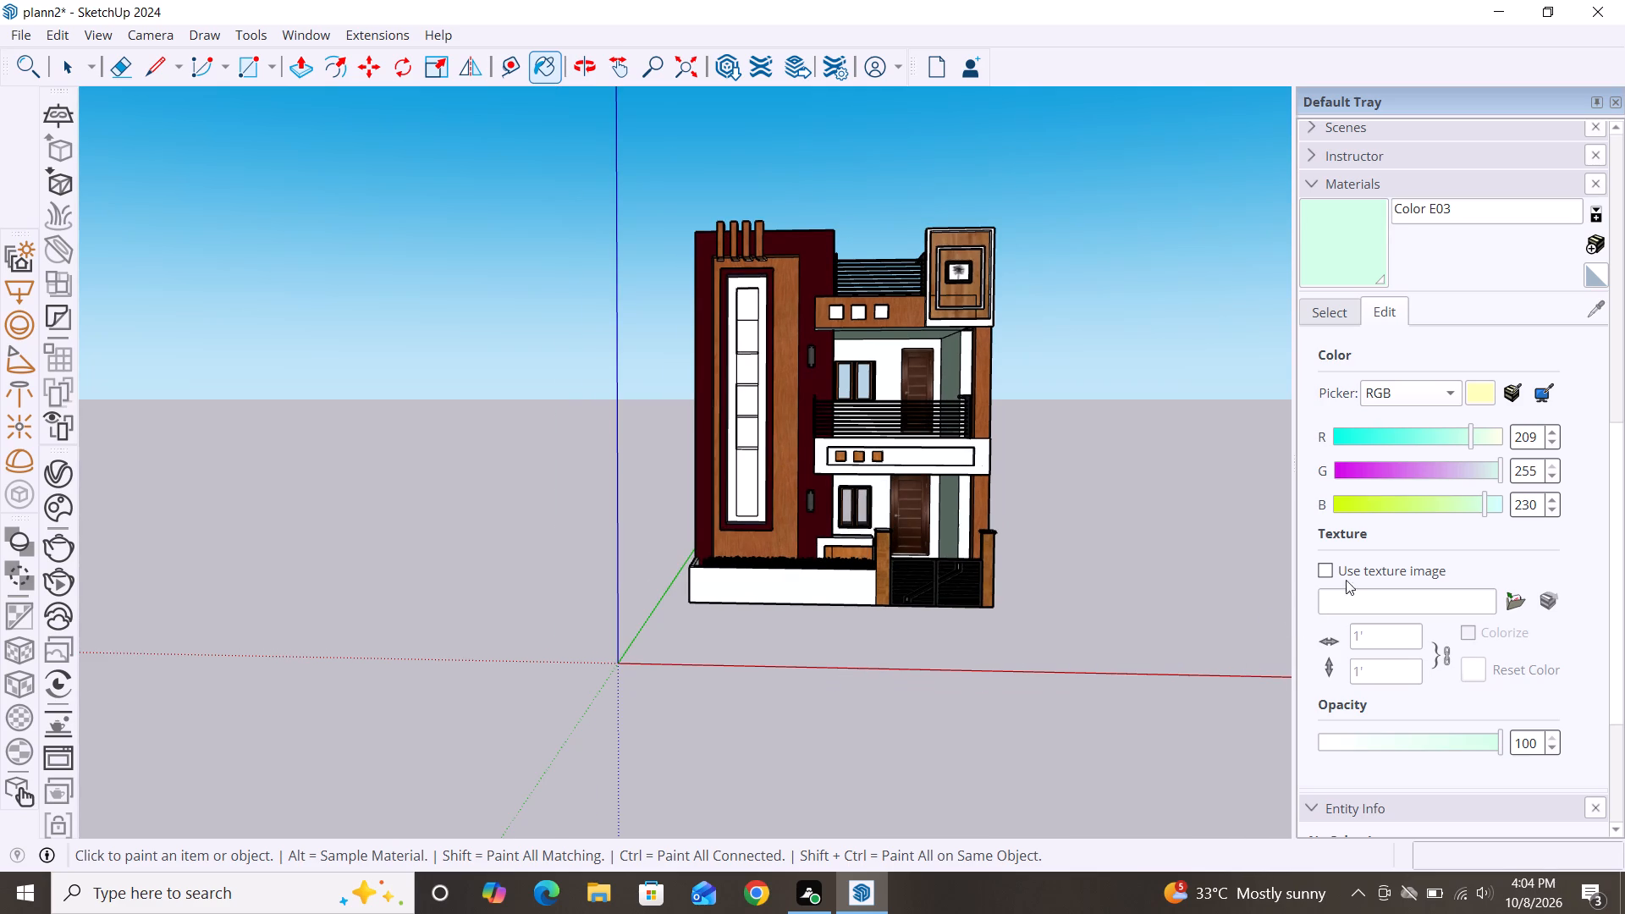
pyautogui.click(1484, 432)
# Reapply Color E03 to the upper balcony walls, the balcony band, the front planter wall and the ground-floor porch walls.
pyautogui.click(1363, 252)
pyautogui.click(885, 361)
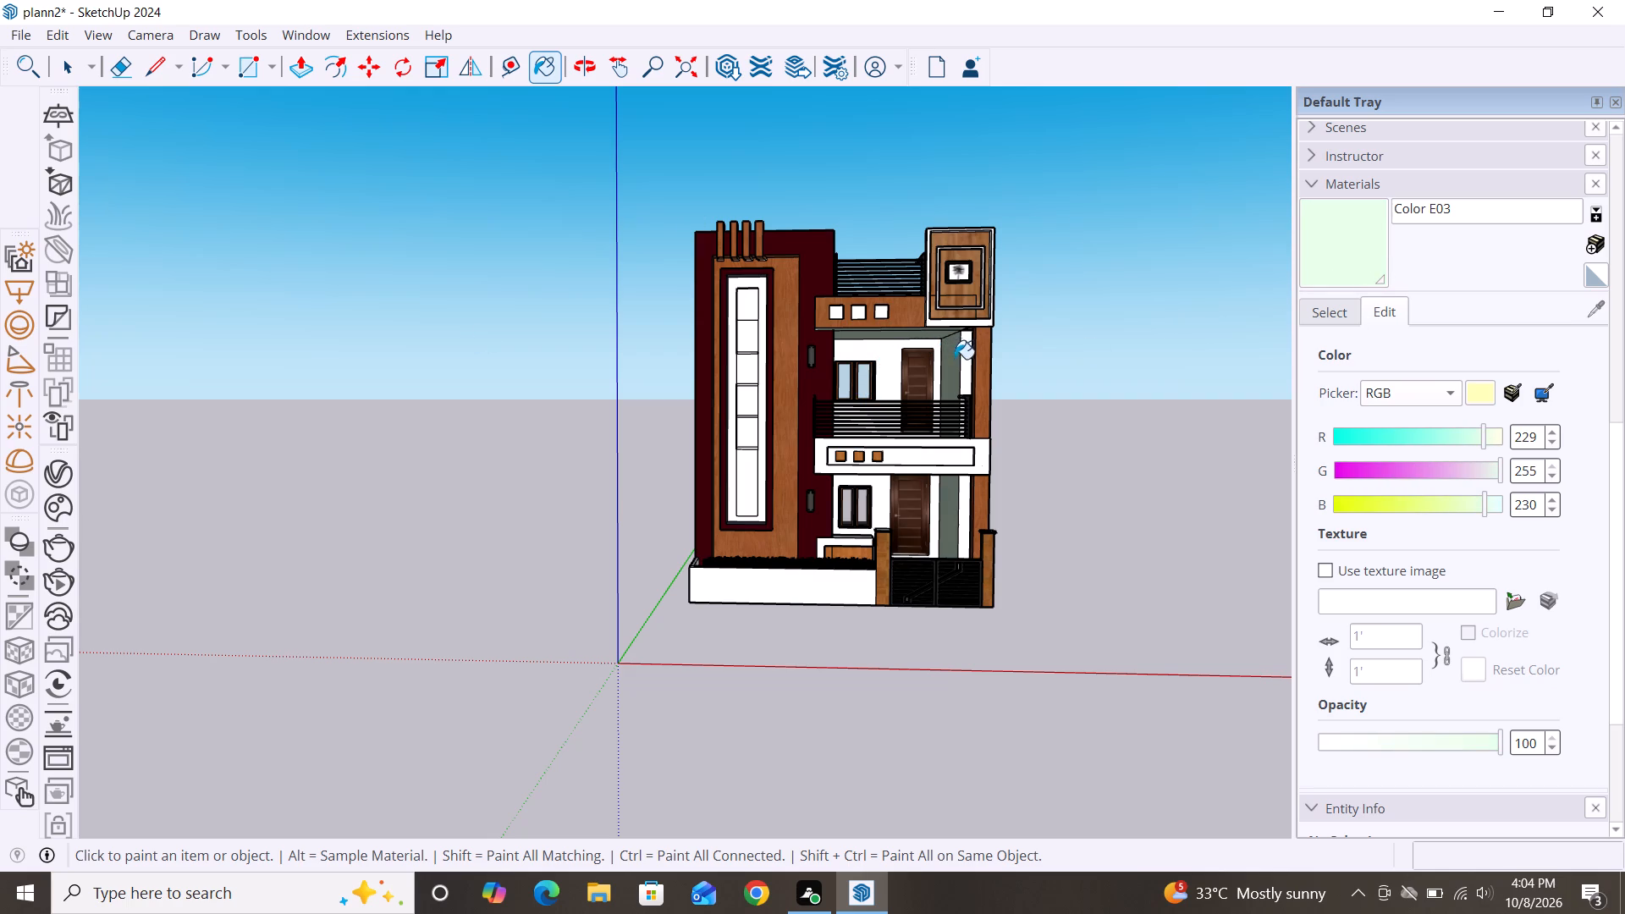
pyautogui.click(956, 359)
pyautogui.click(967, 372)
pyautogui.click(950, 460)
pyautogui.click(980, 447)
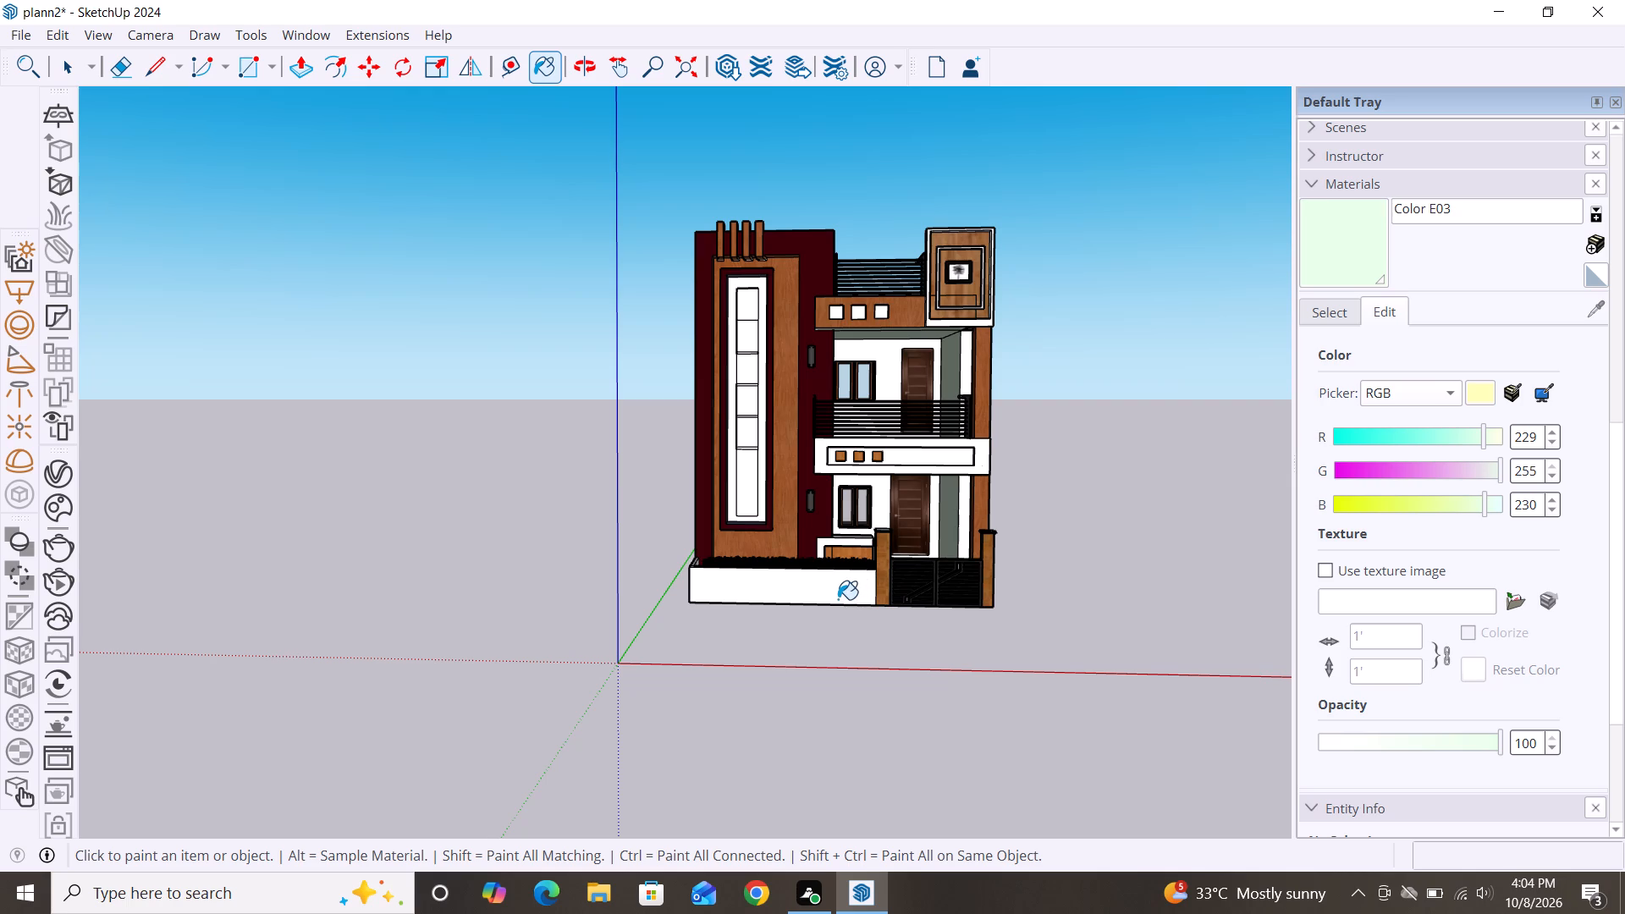
pyautogui.click(837, 593)
pyautogui.click(934, 522)
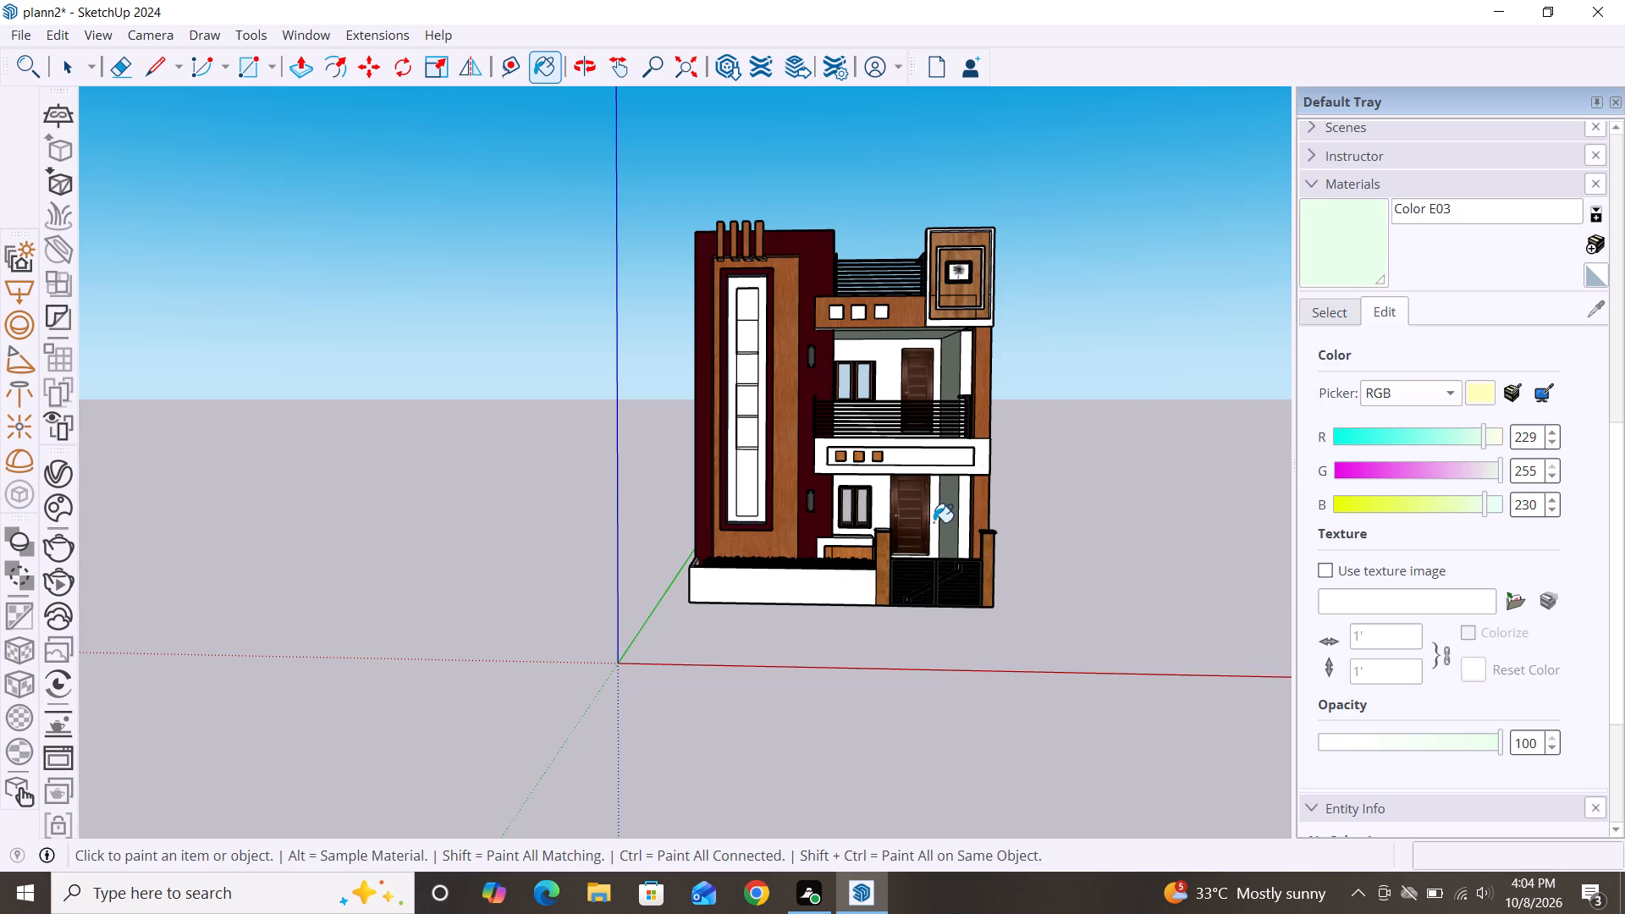
pyautogui.click(945, 524)
pyautogui.click(968, 527)
pyautogui.scroll(-2, 777, 316)
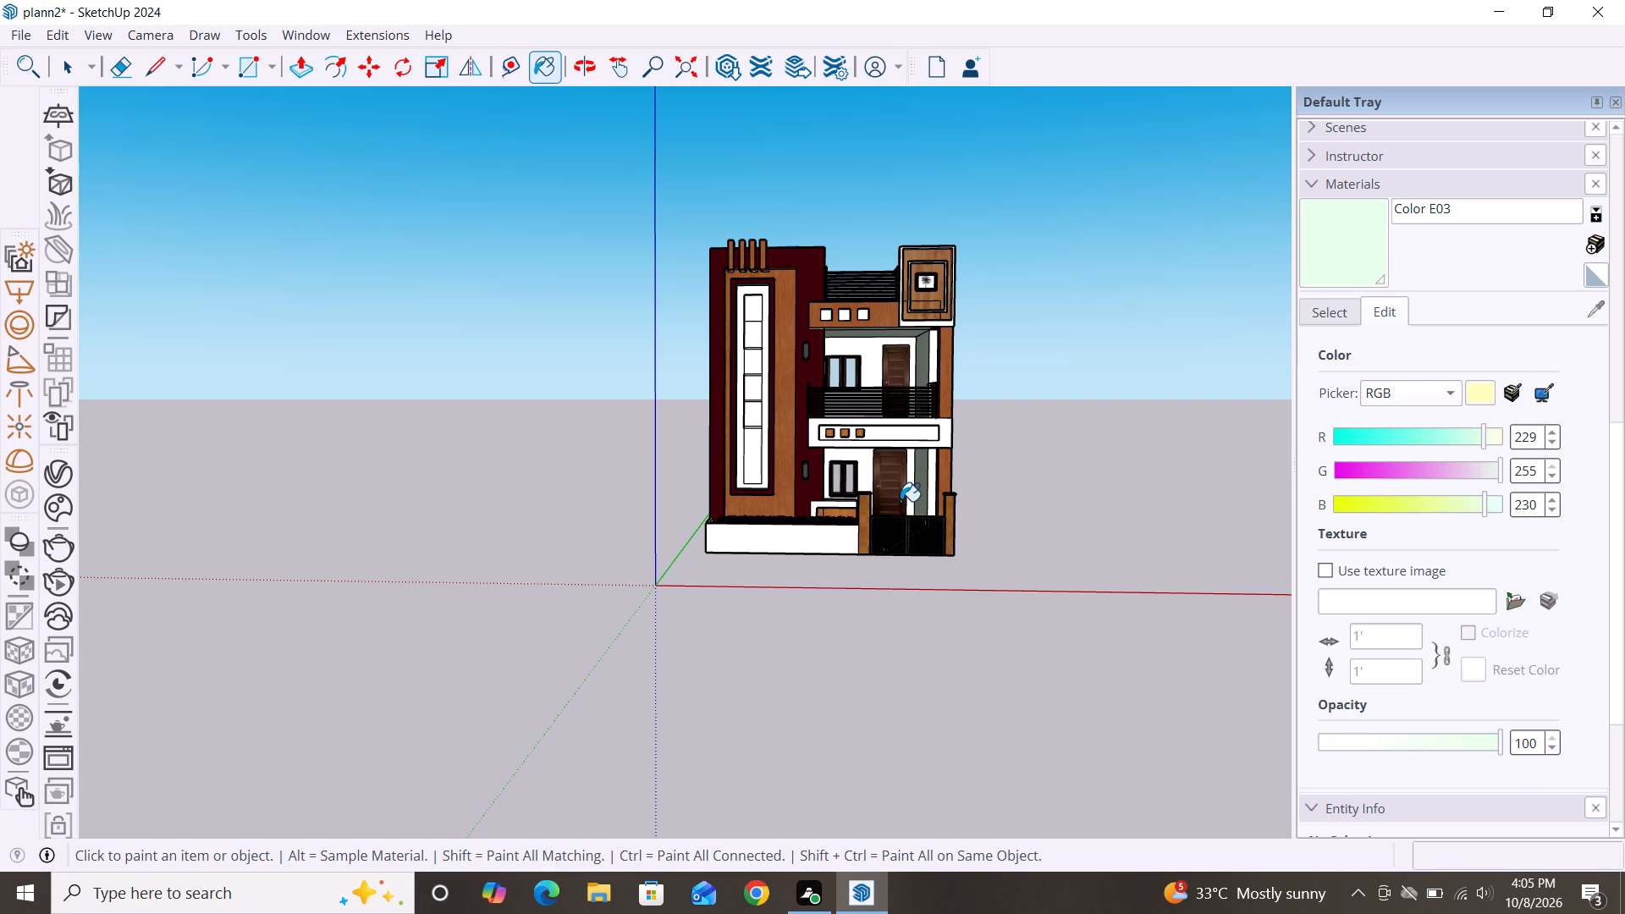
pyautogui.press('space')
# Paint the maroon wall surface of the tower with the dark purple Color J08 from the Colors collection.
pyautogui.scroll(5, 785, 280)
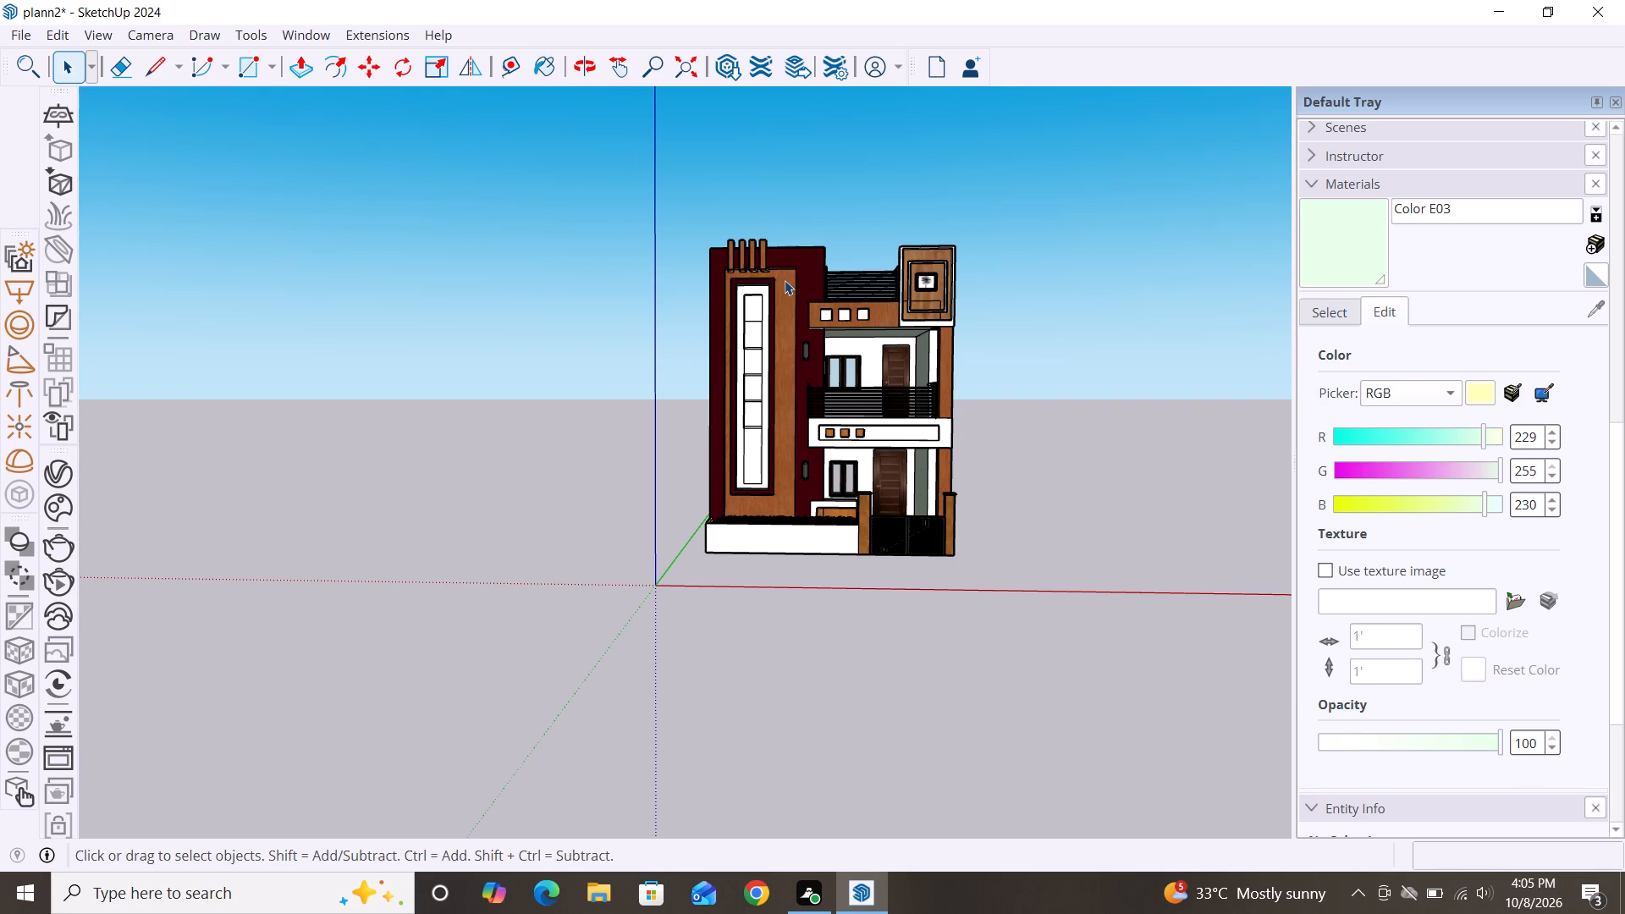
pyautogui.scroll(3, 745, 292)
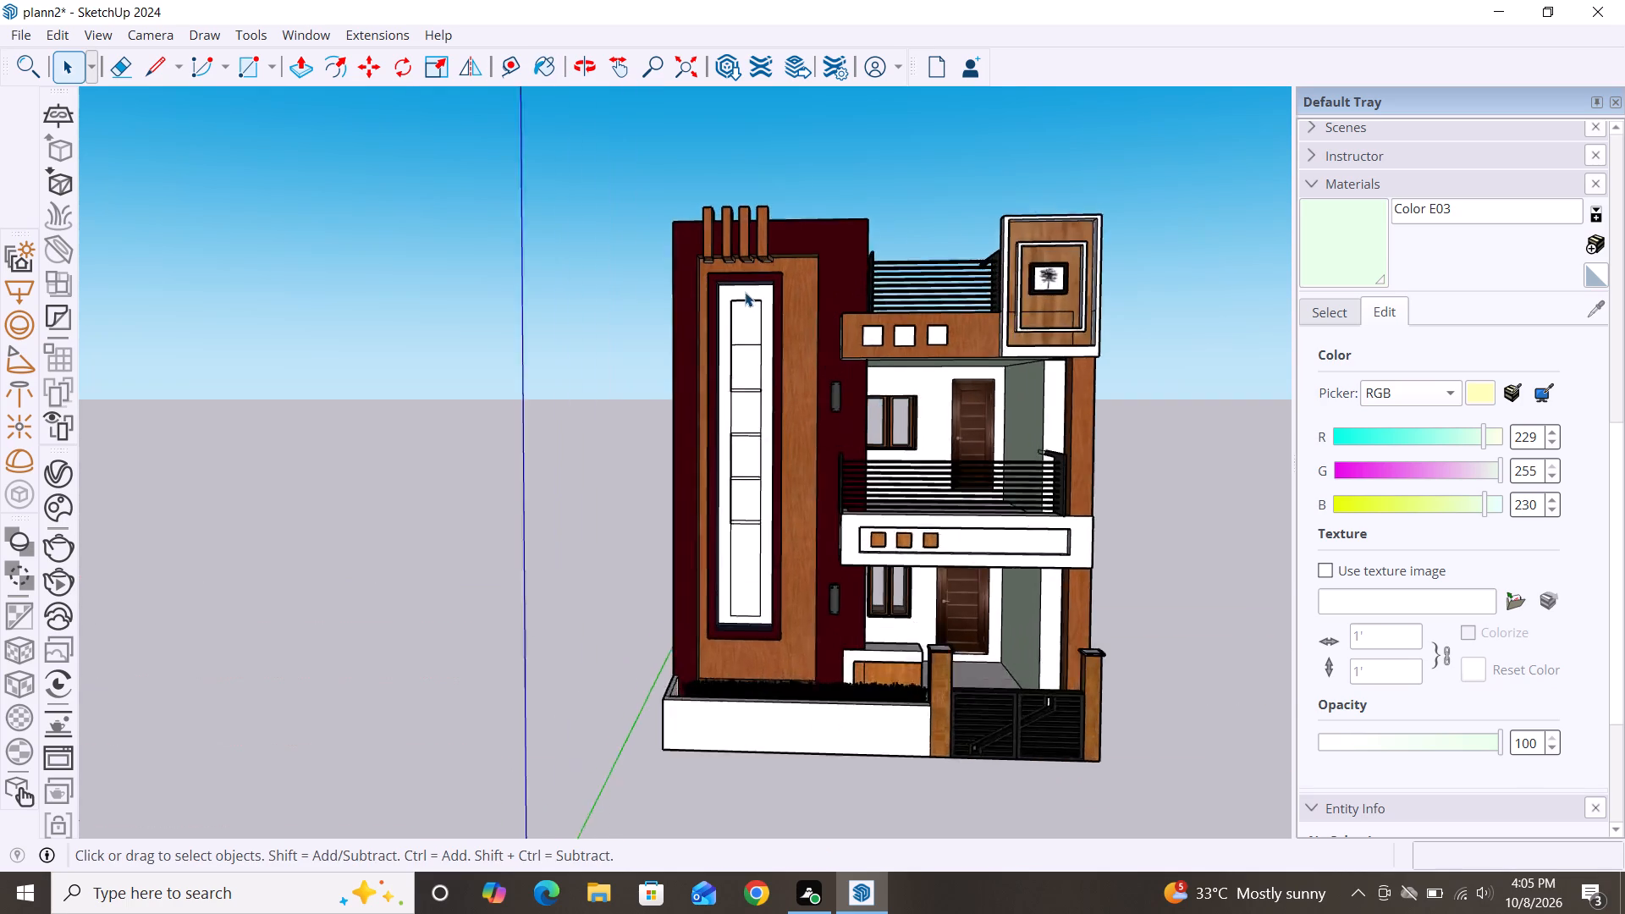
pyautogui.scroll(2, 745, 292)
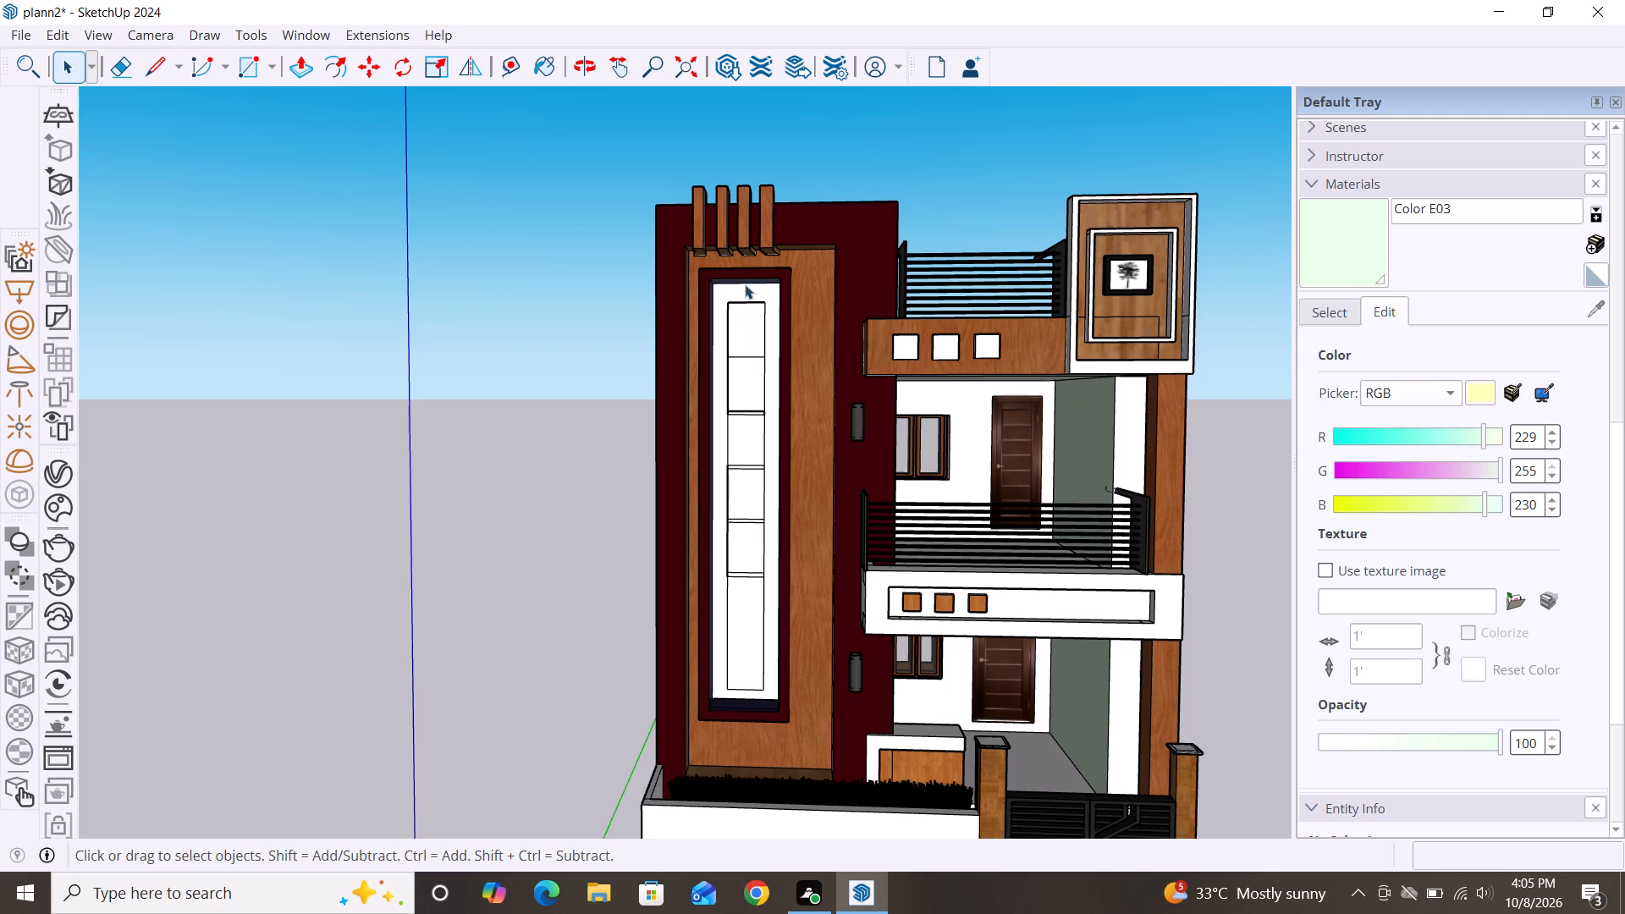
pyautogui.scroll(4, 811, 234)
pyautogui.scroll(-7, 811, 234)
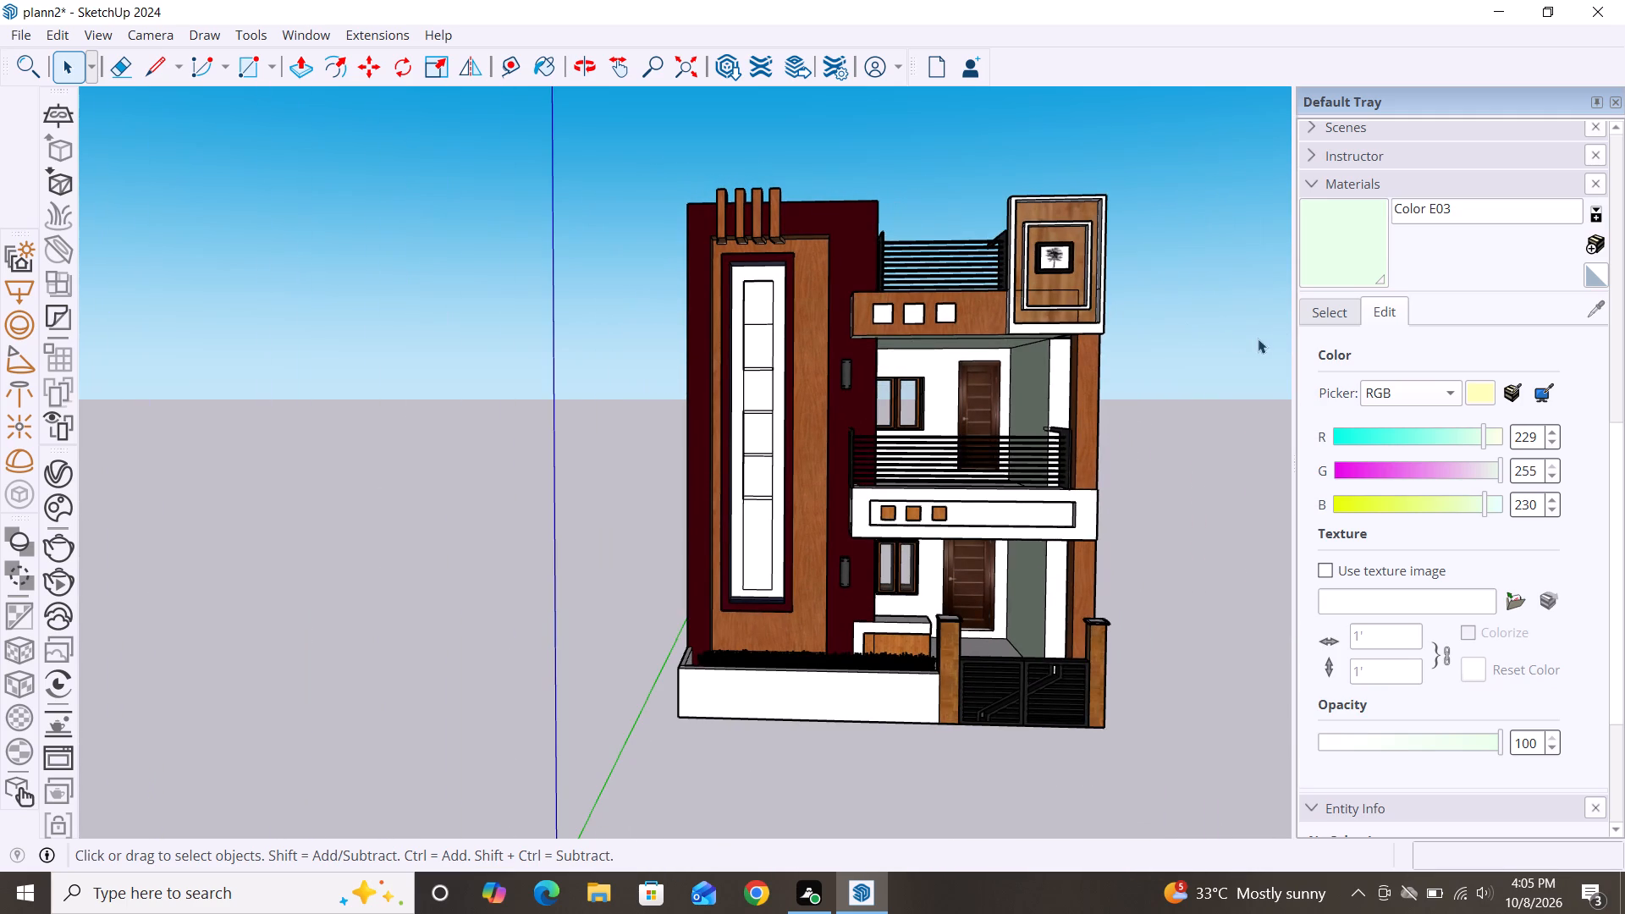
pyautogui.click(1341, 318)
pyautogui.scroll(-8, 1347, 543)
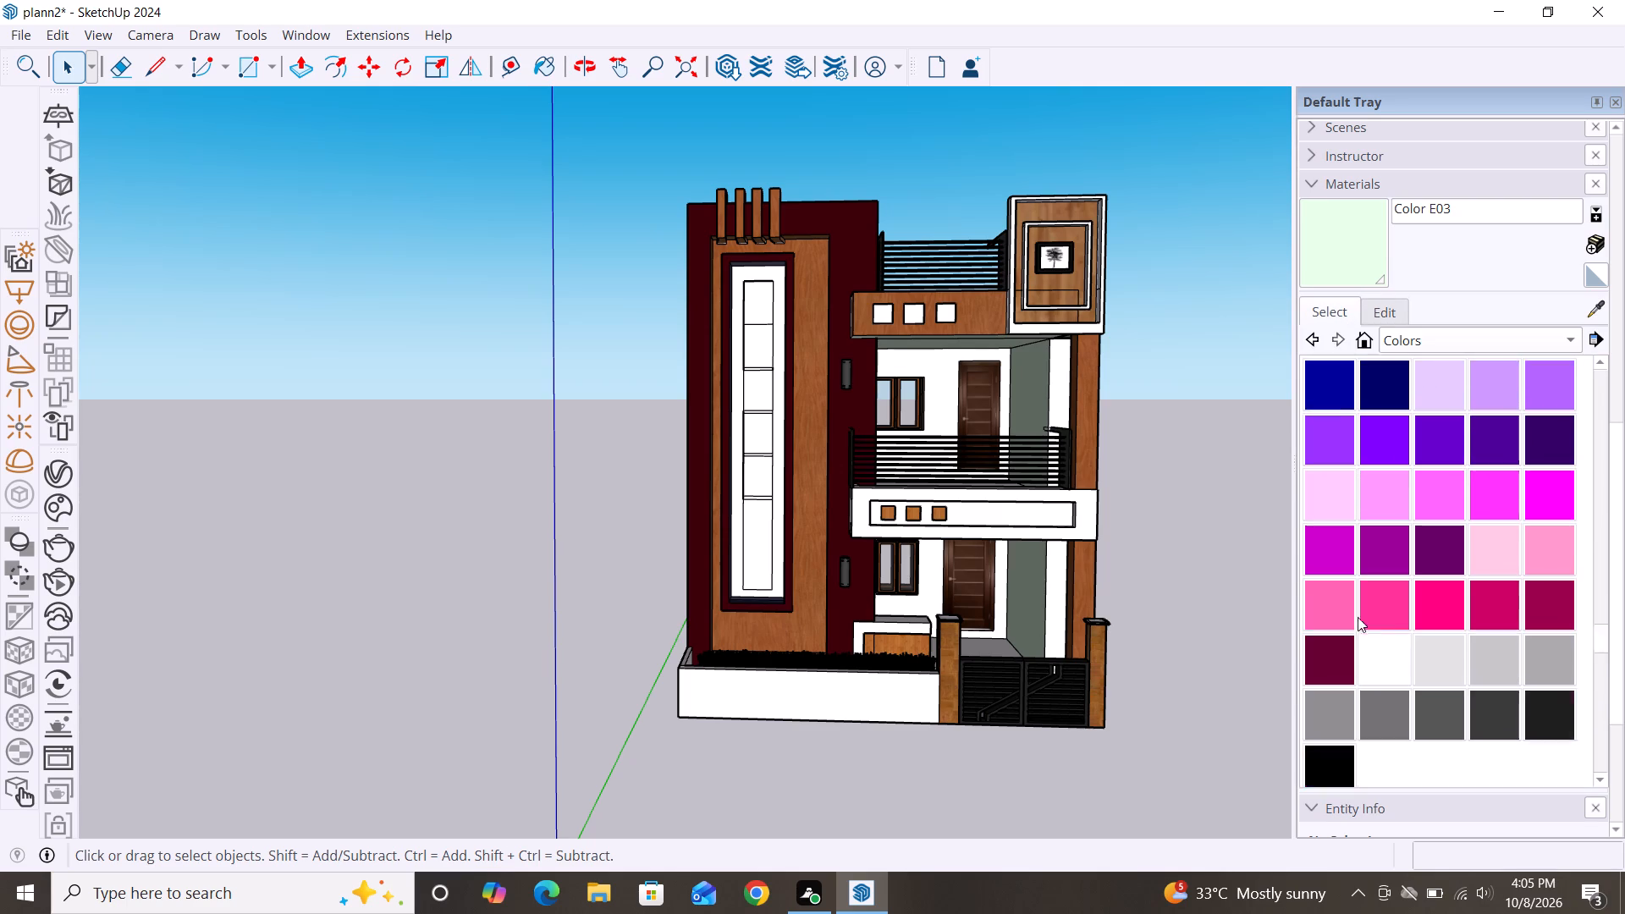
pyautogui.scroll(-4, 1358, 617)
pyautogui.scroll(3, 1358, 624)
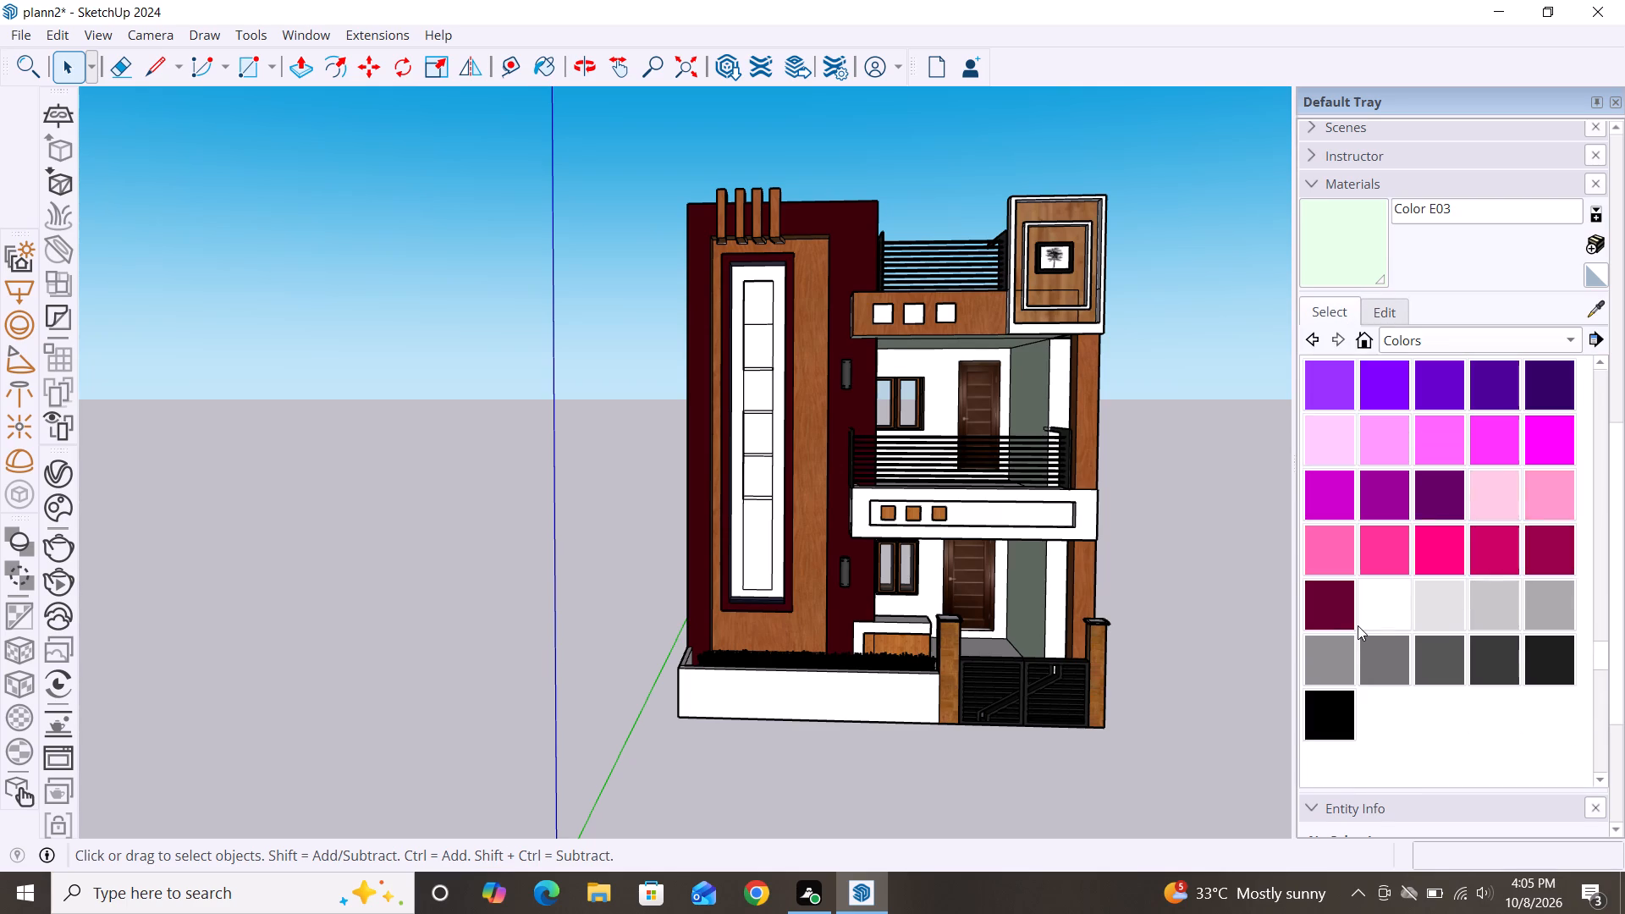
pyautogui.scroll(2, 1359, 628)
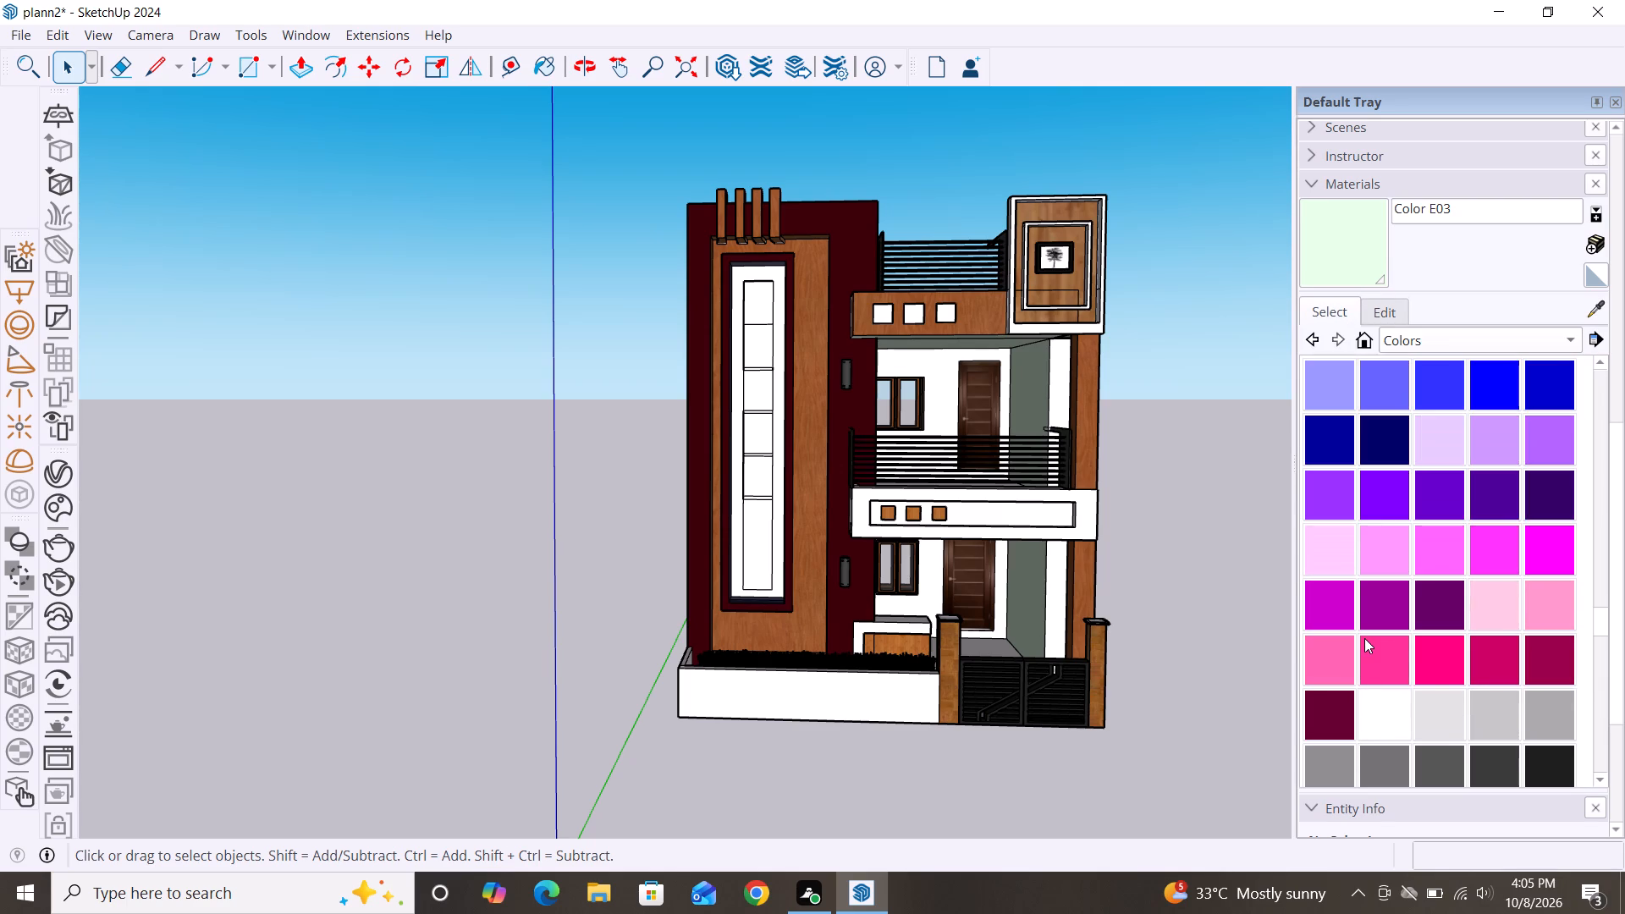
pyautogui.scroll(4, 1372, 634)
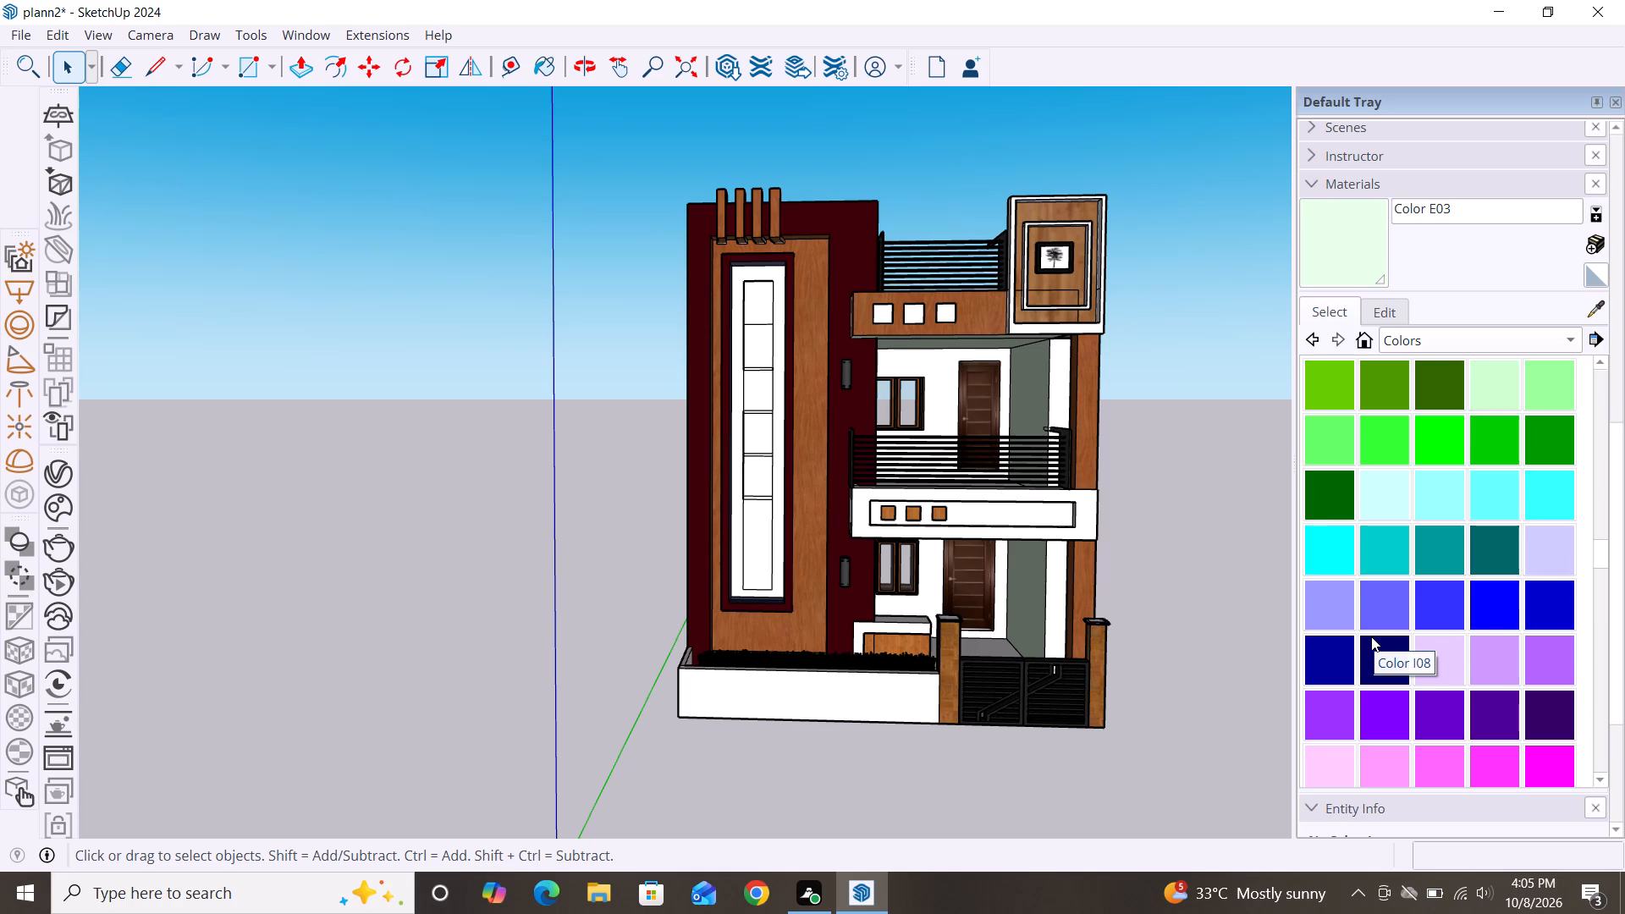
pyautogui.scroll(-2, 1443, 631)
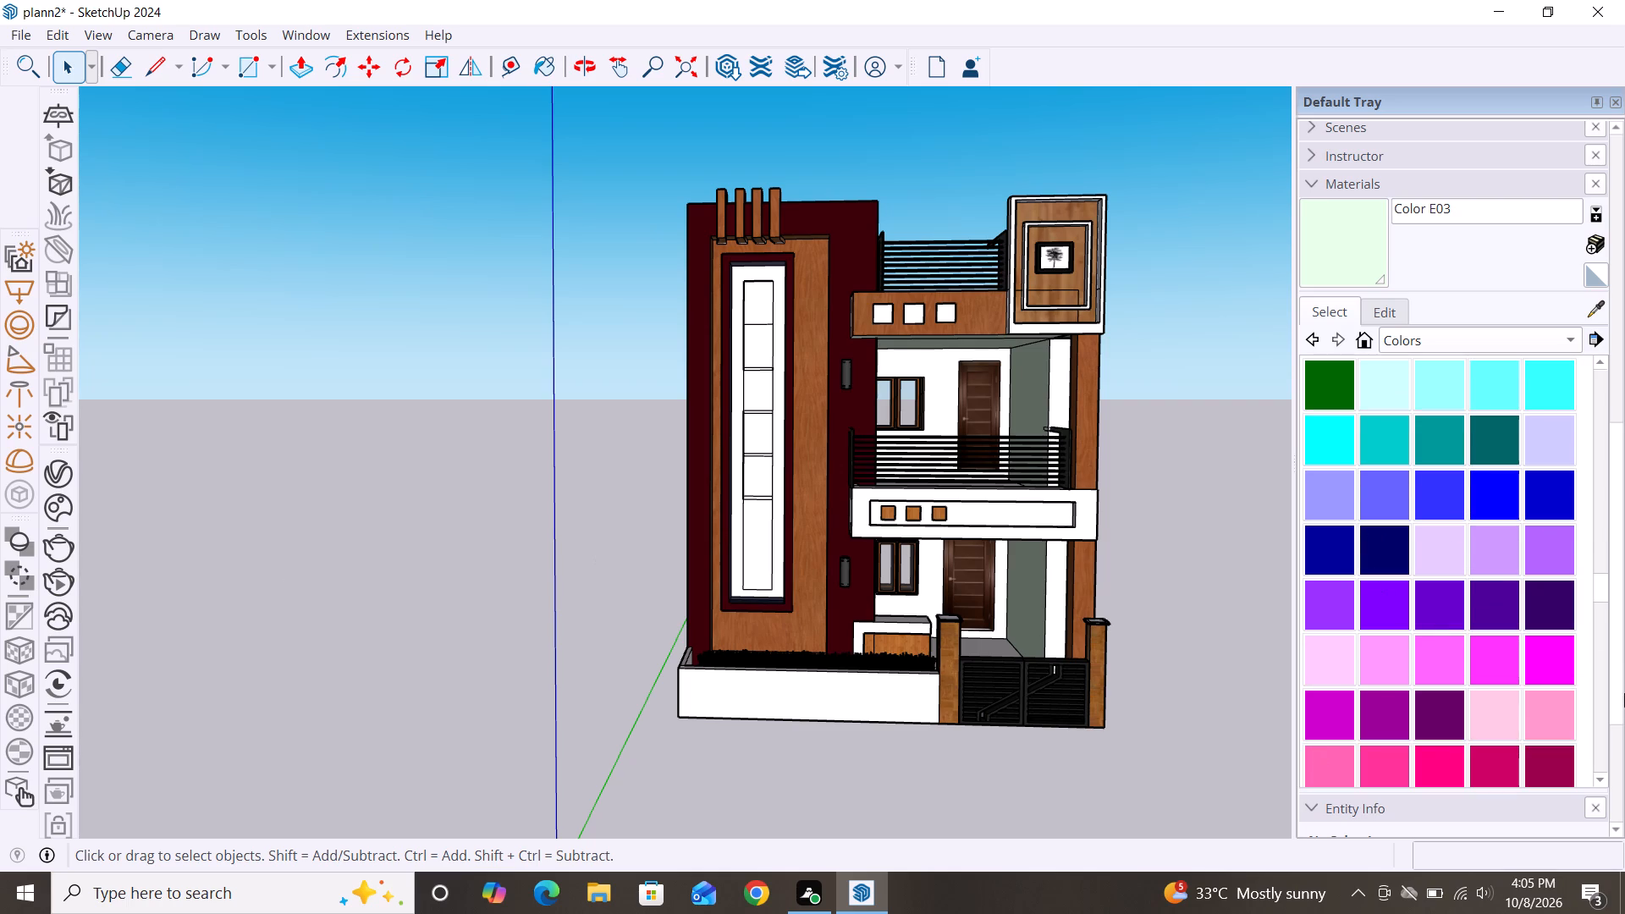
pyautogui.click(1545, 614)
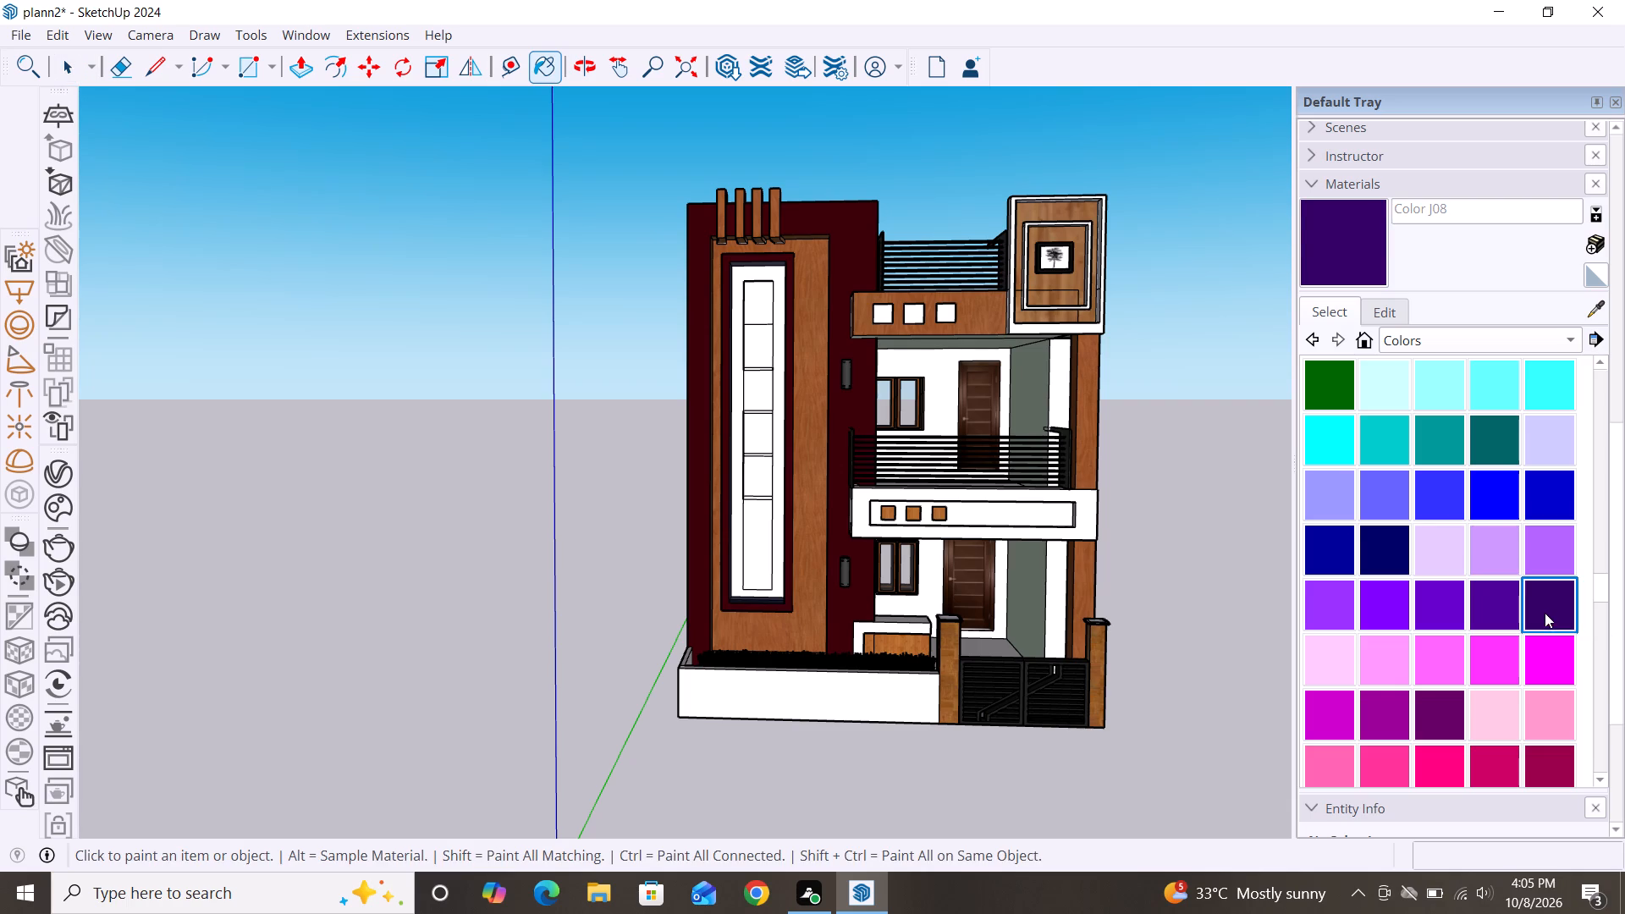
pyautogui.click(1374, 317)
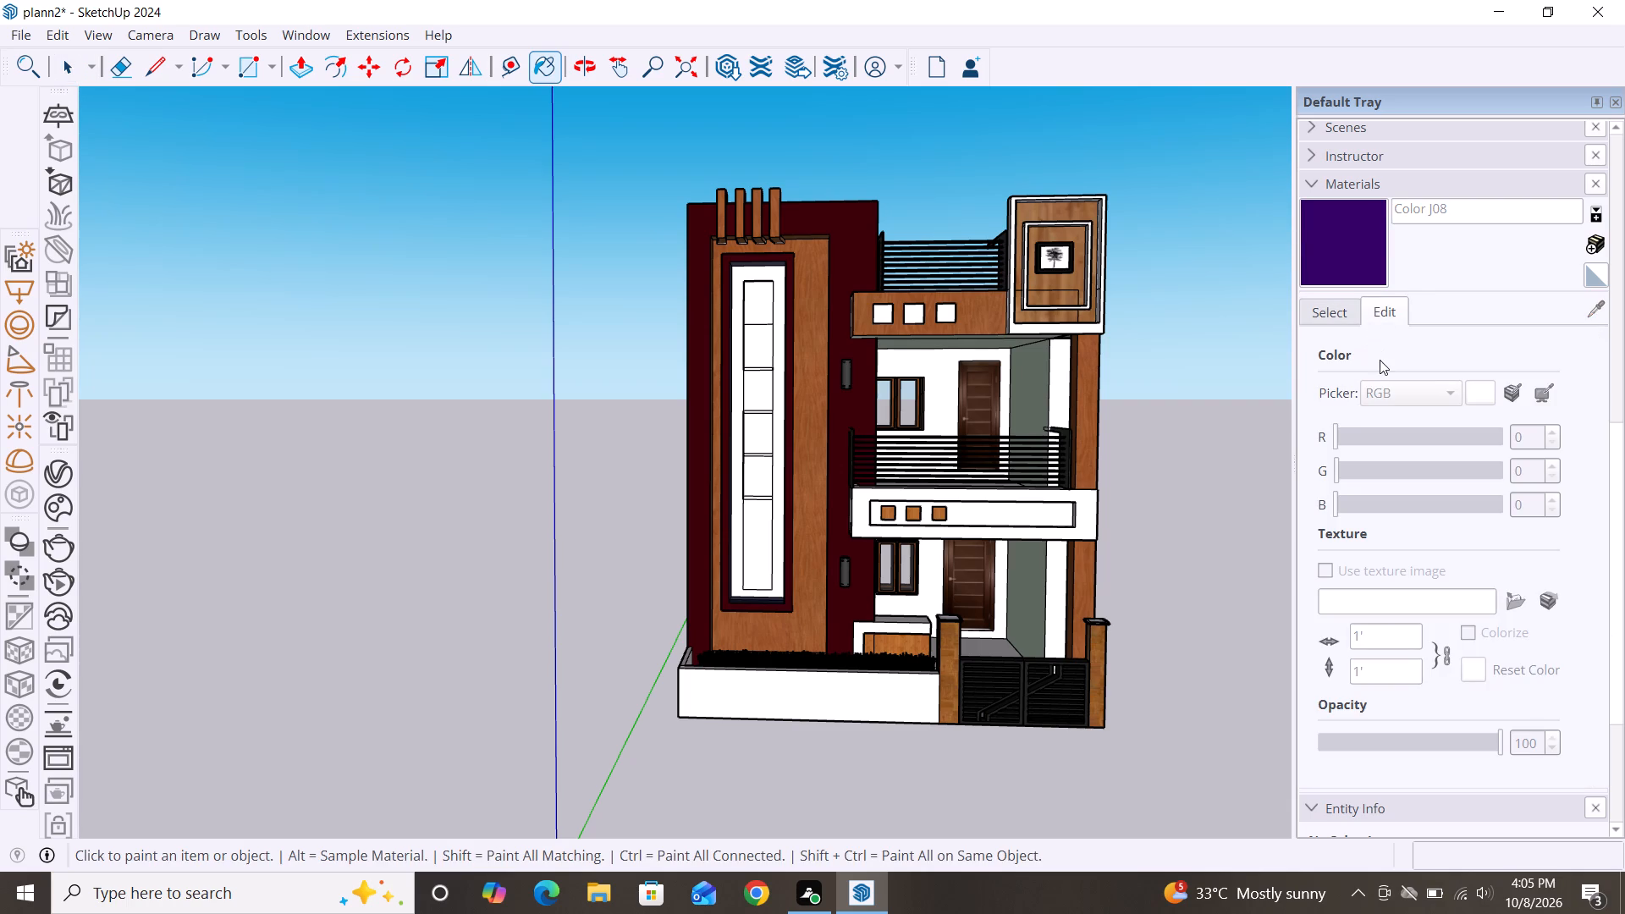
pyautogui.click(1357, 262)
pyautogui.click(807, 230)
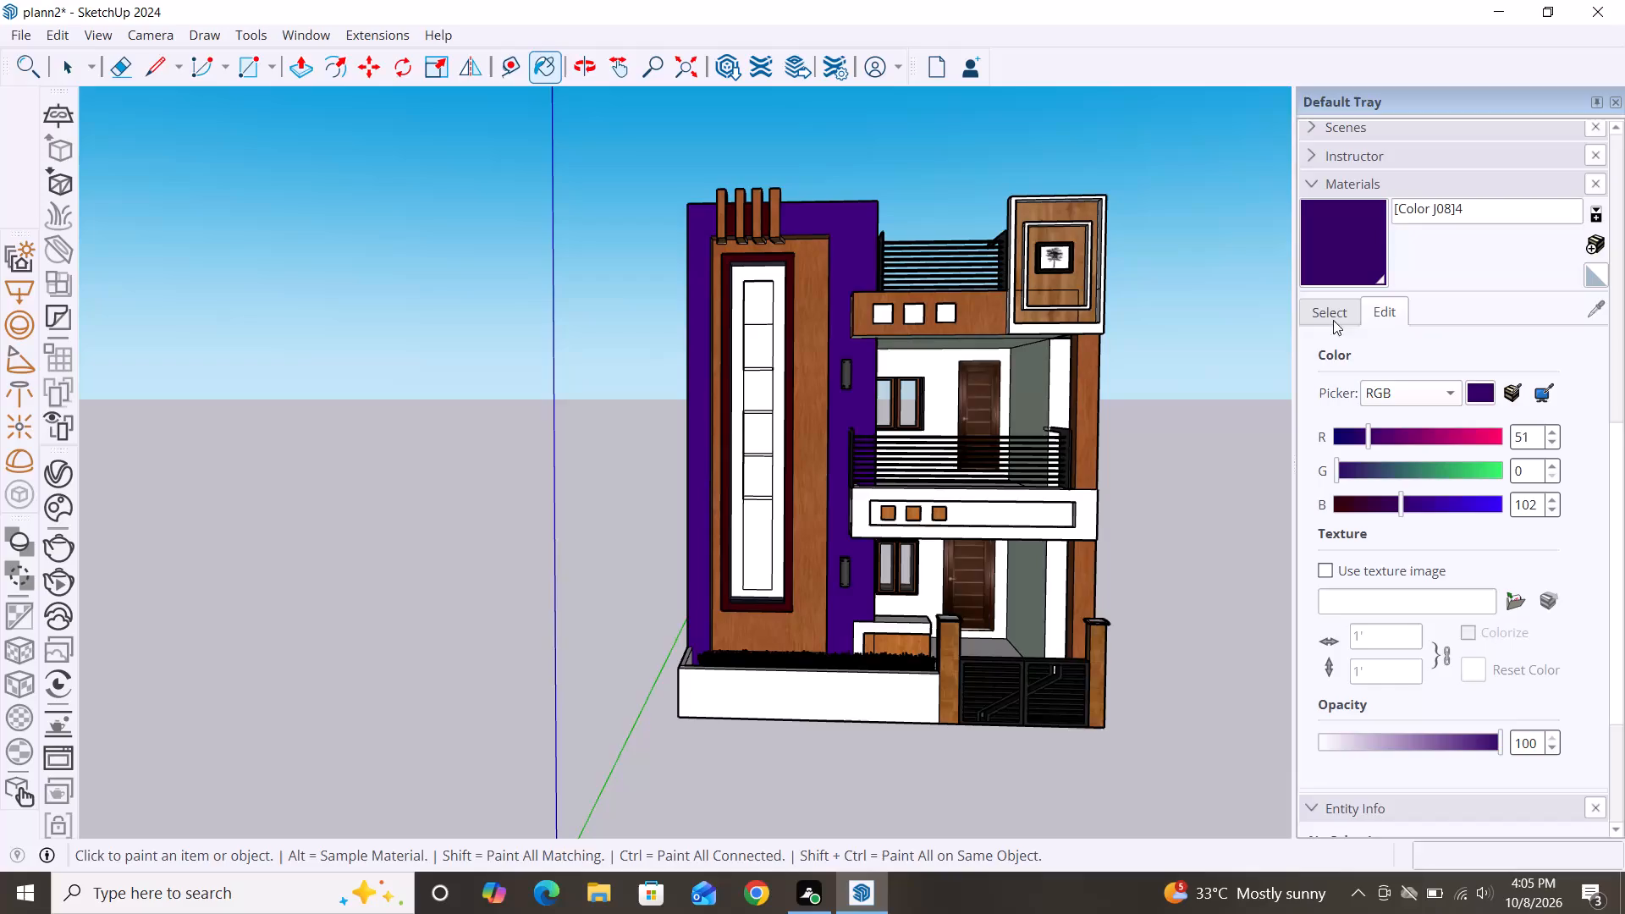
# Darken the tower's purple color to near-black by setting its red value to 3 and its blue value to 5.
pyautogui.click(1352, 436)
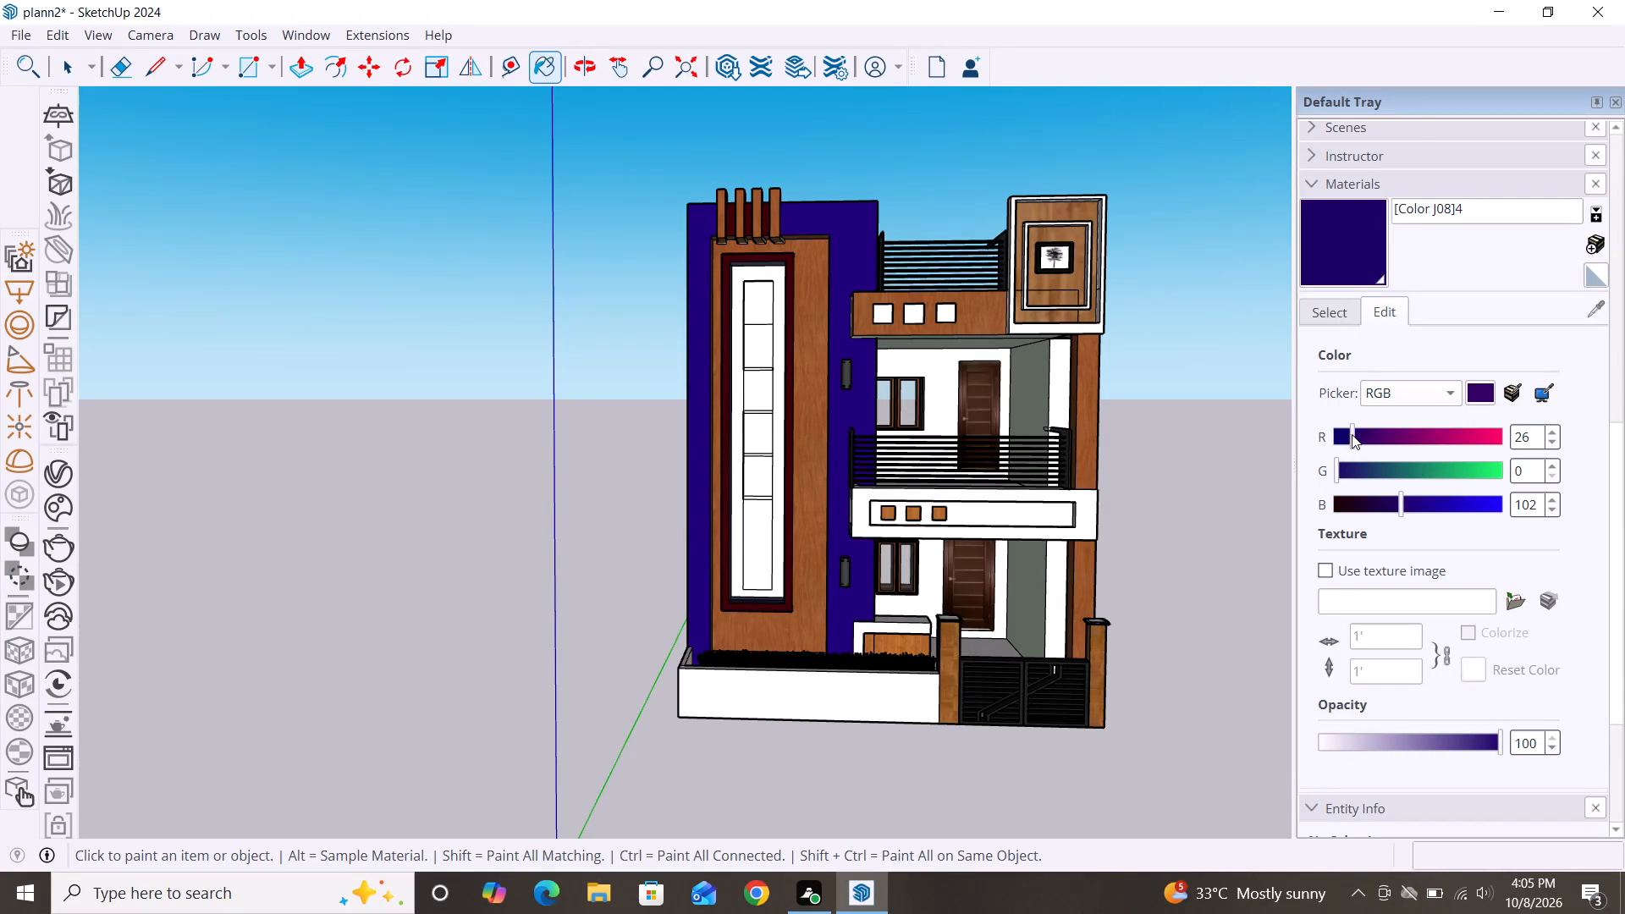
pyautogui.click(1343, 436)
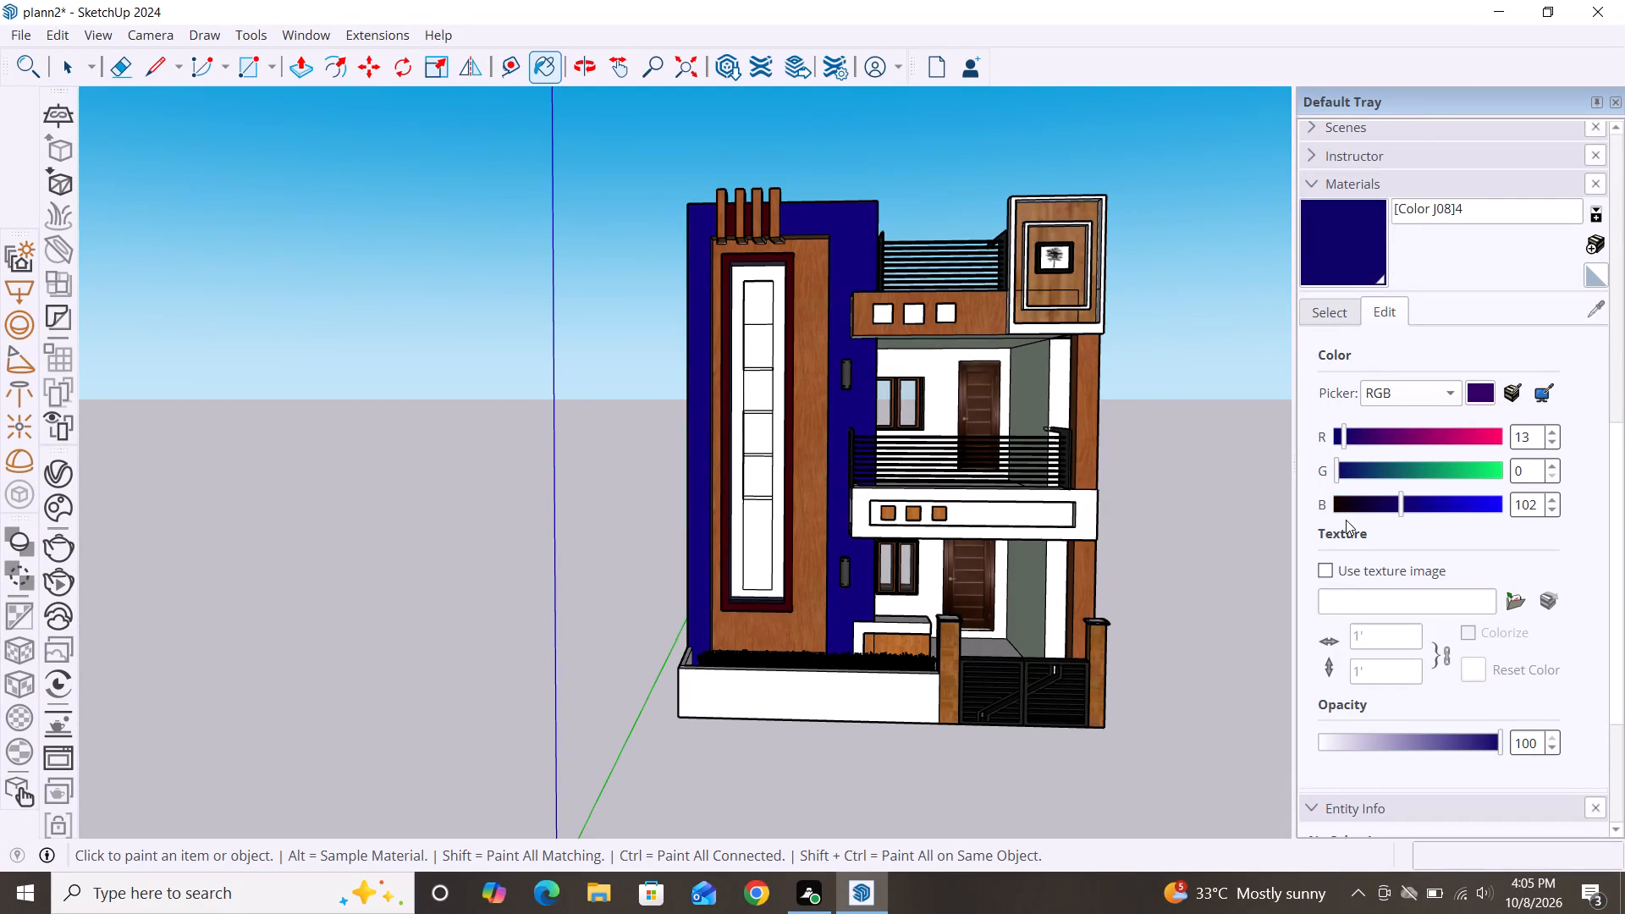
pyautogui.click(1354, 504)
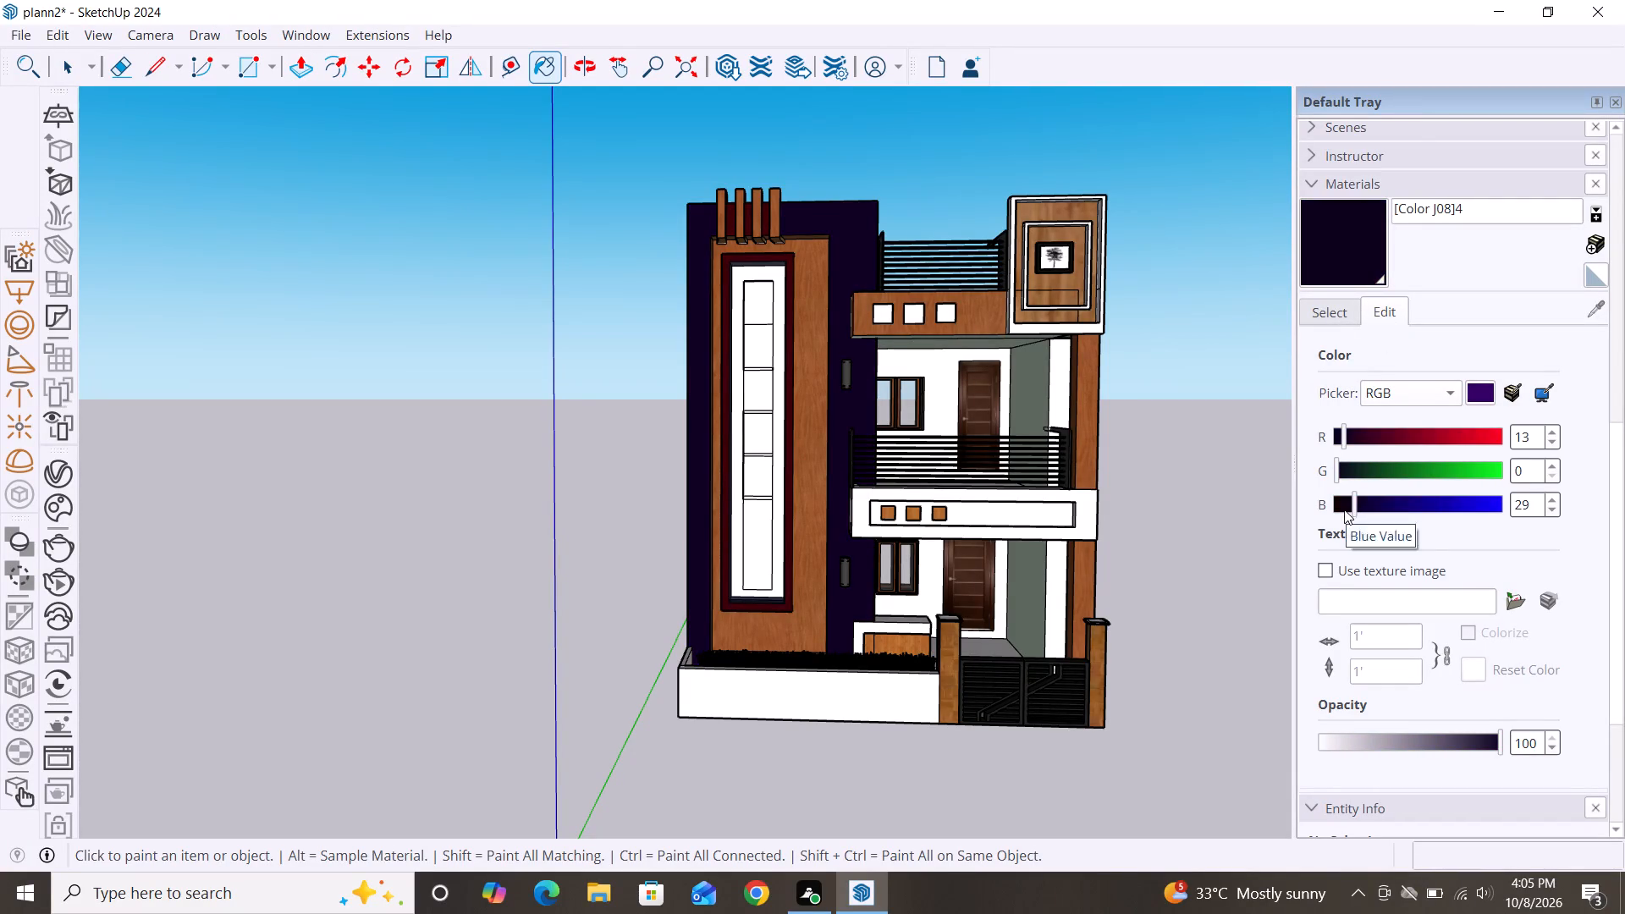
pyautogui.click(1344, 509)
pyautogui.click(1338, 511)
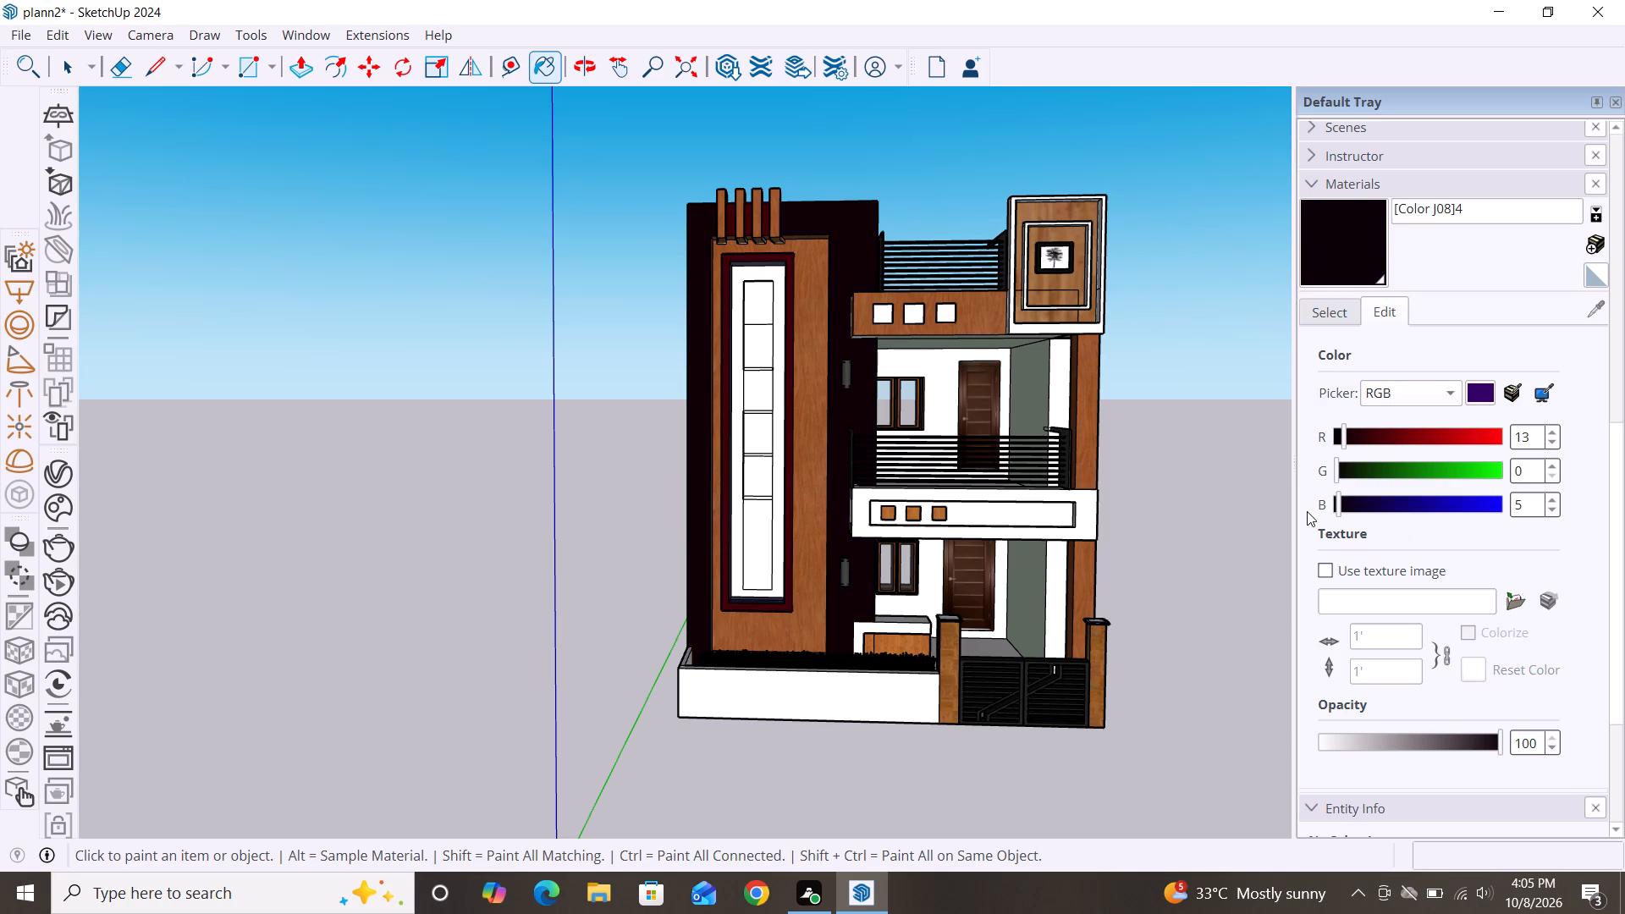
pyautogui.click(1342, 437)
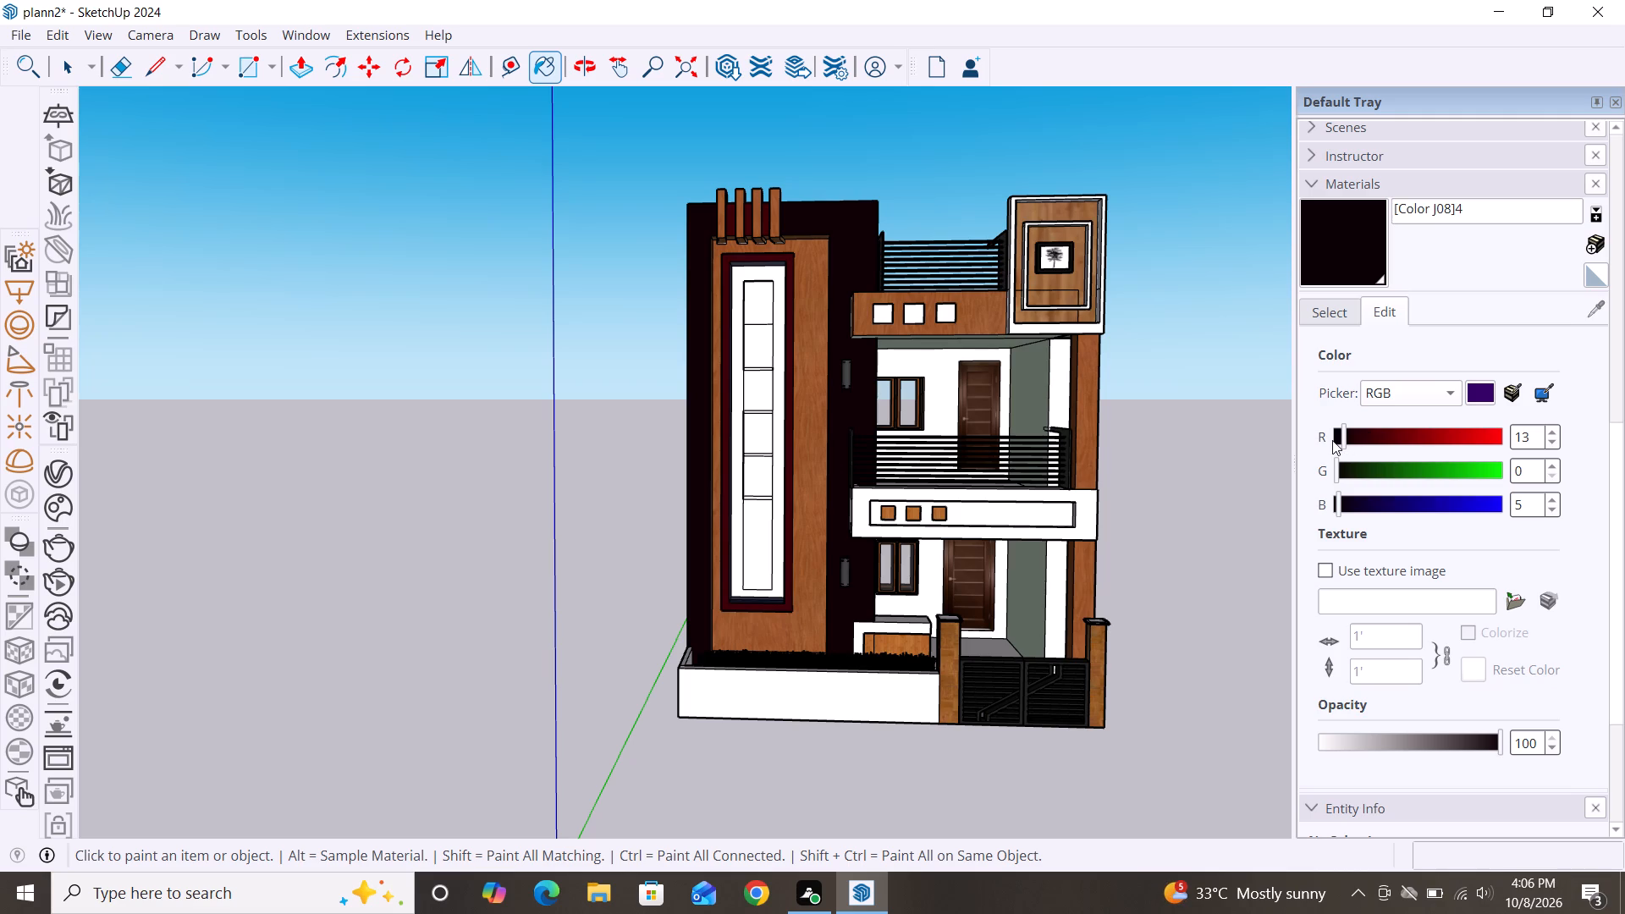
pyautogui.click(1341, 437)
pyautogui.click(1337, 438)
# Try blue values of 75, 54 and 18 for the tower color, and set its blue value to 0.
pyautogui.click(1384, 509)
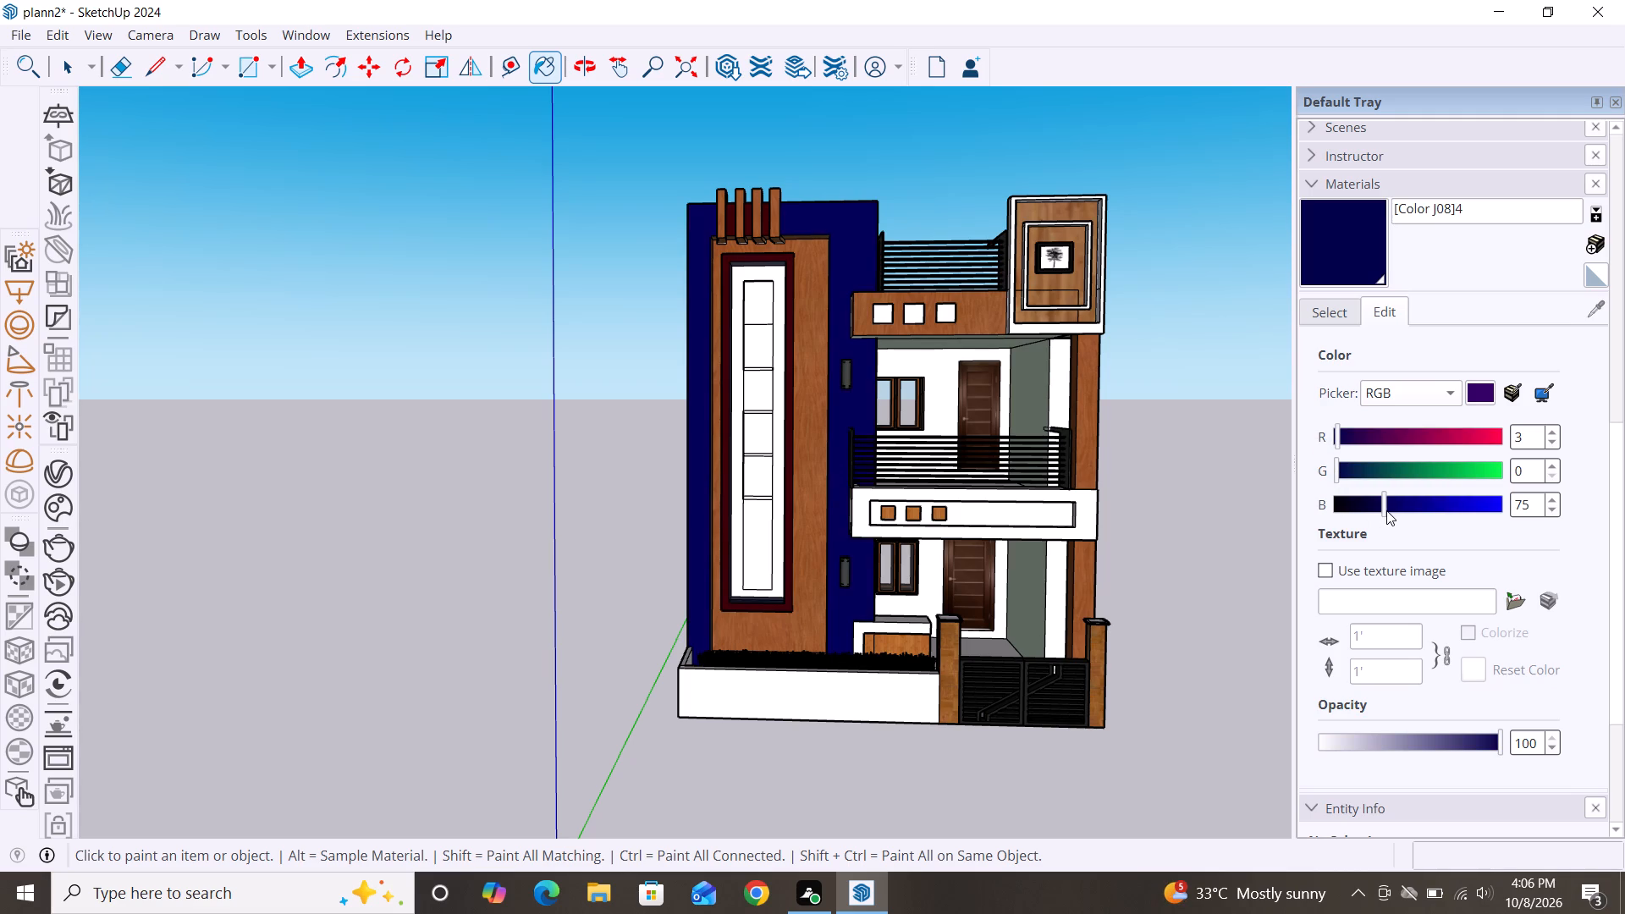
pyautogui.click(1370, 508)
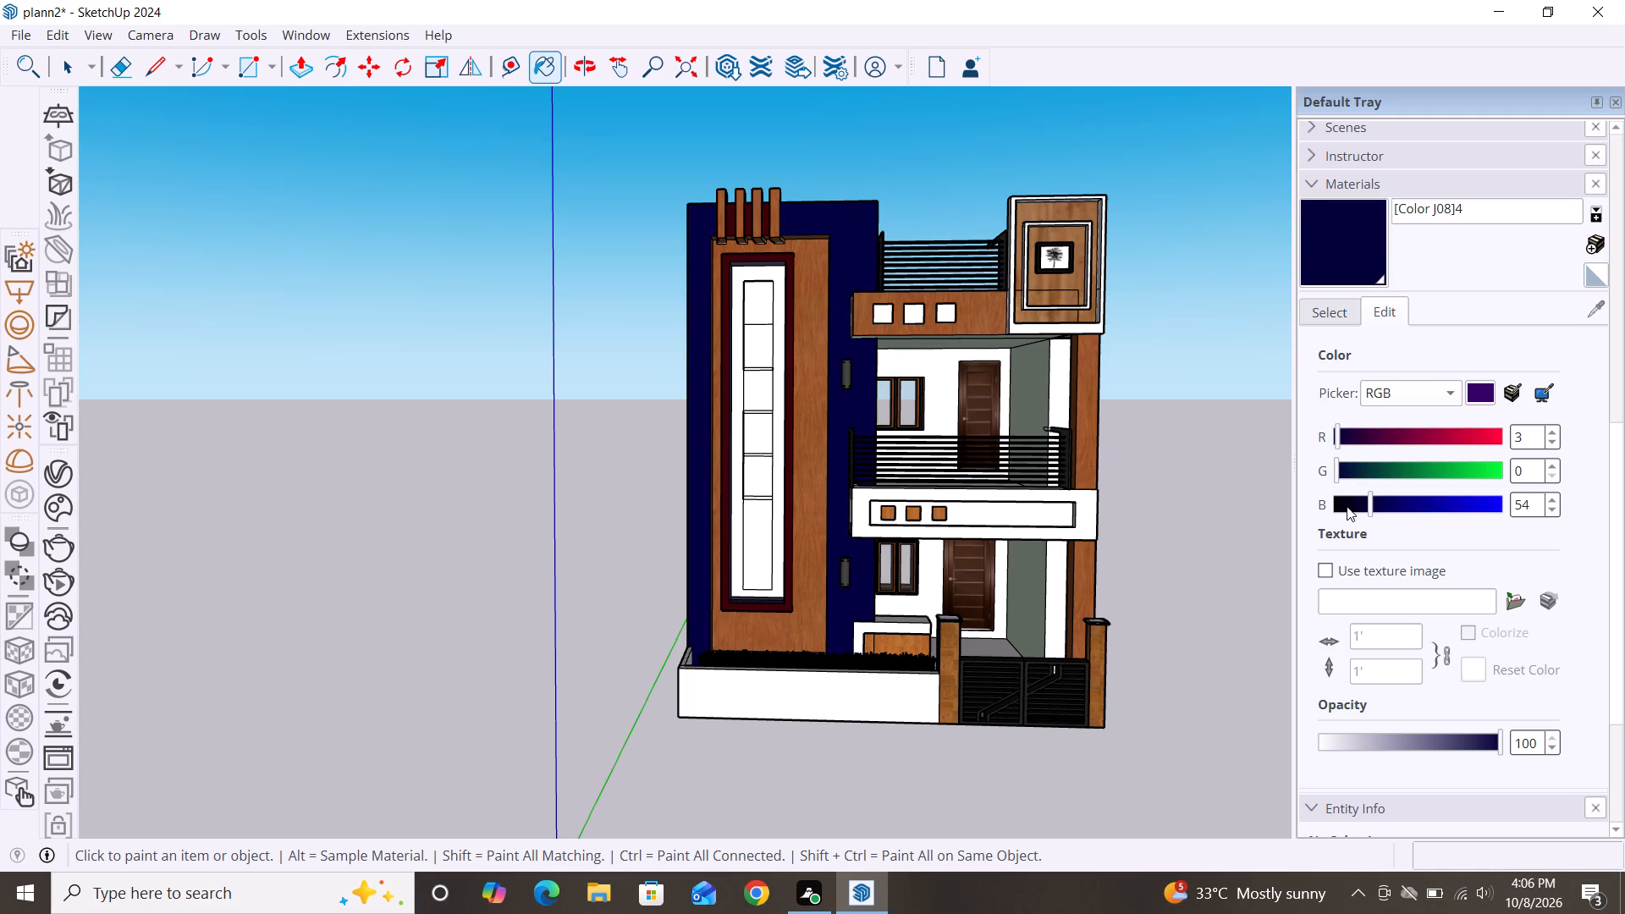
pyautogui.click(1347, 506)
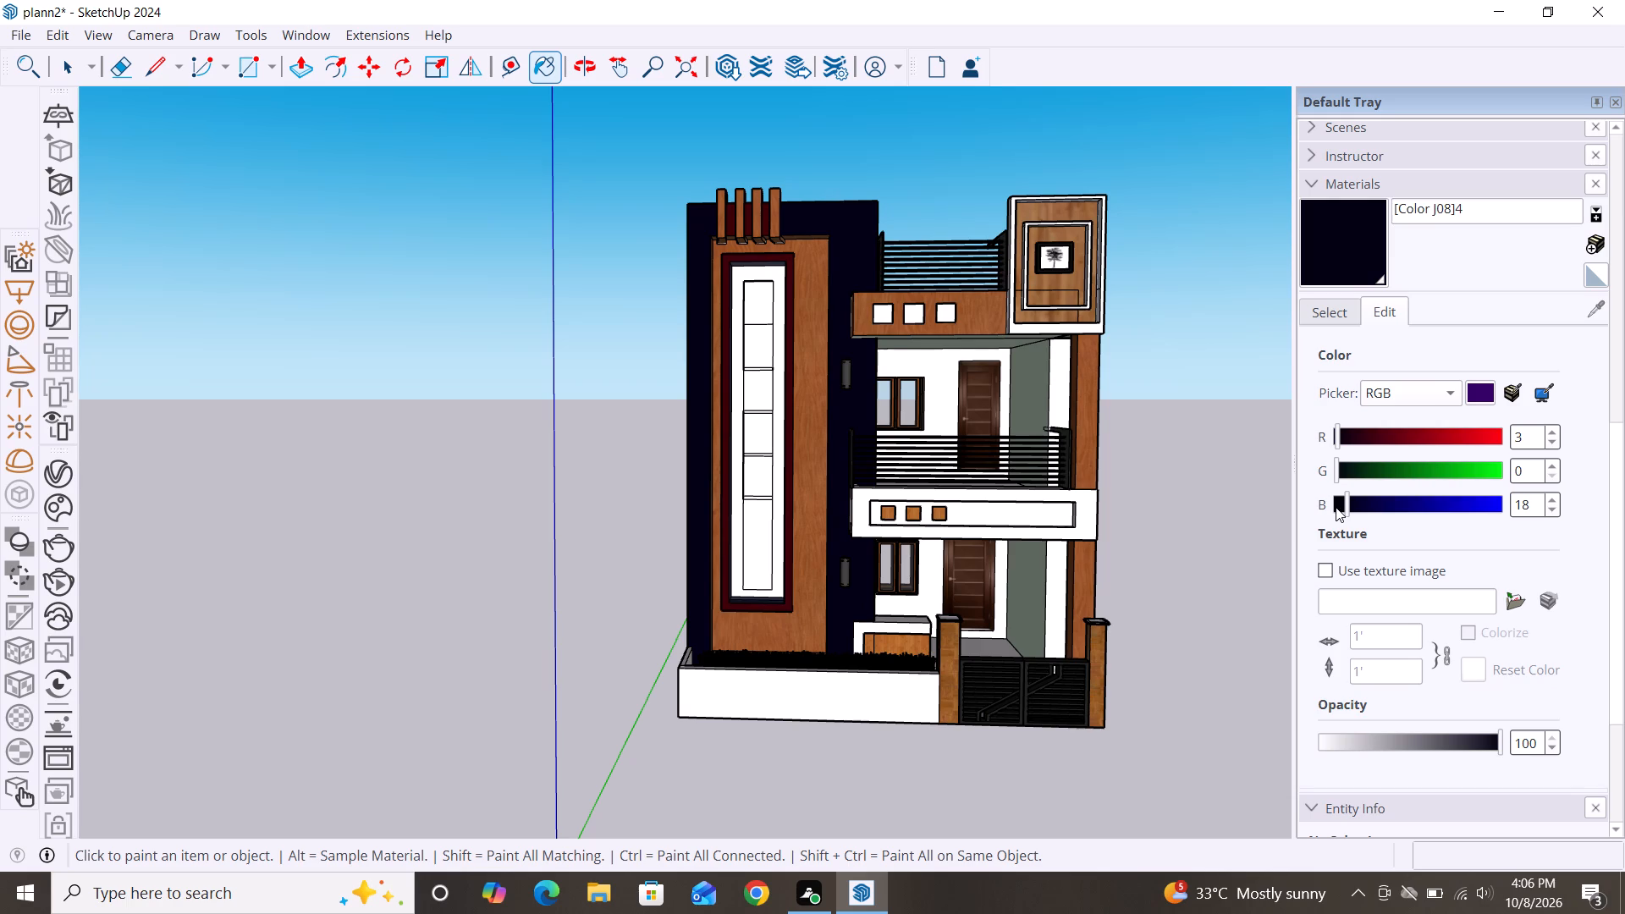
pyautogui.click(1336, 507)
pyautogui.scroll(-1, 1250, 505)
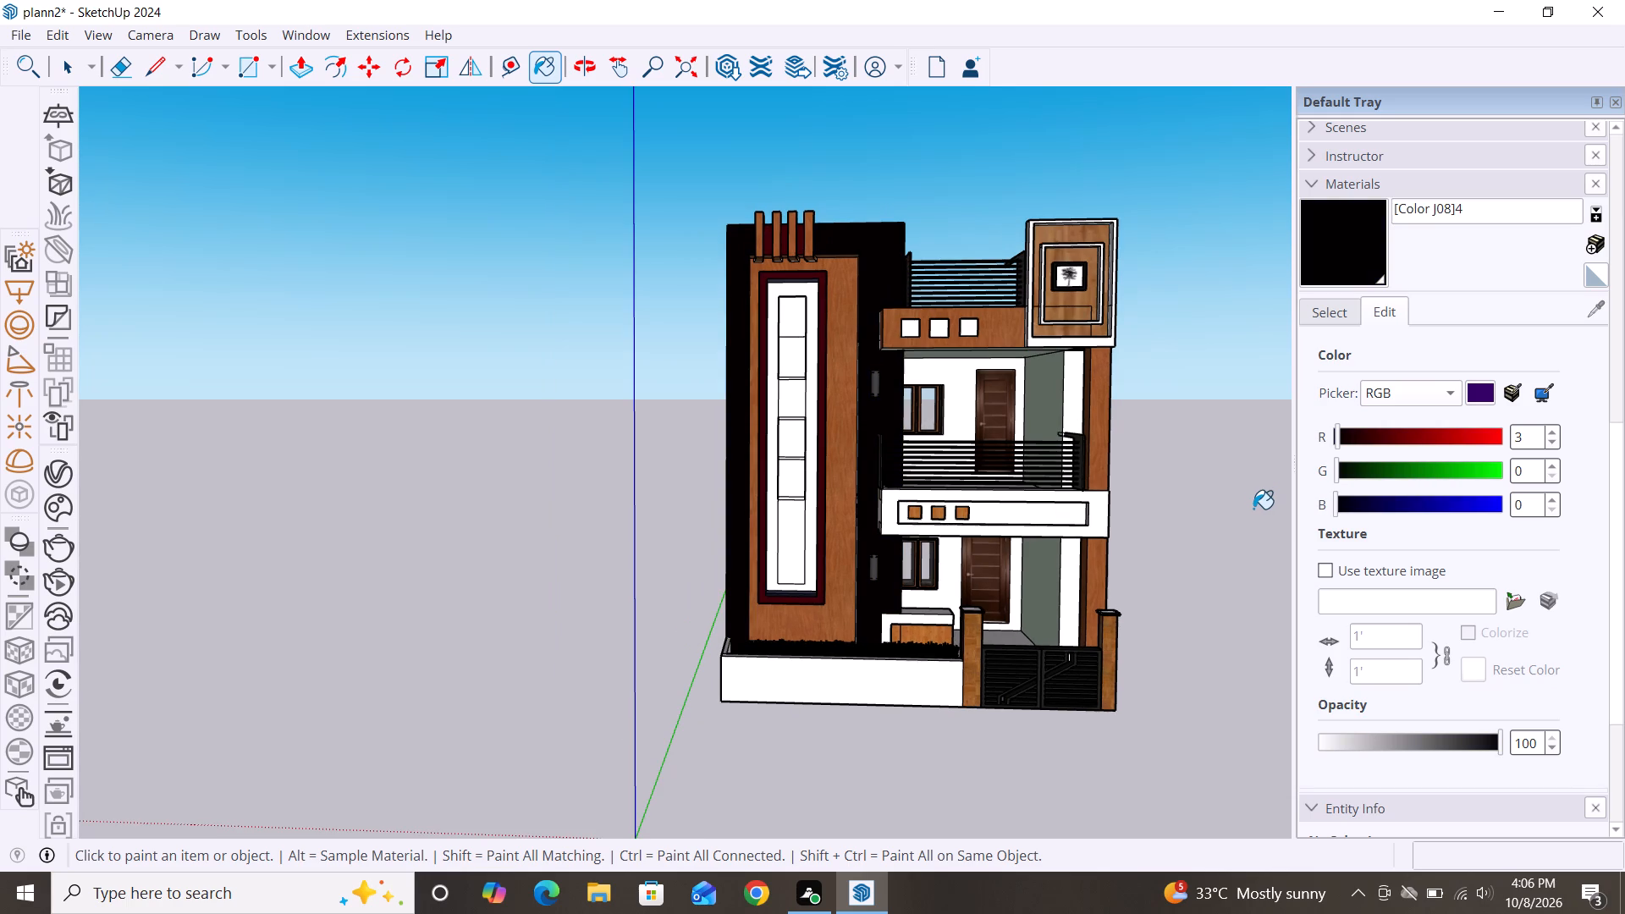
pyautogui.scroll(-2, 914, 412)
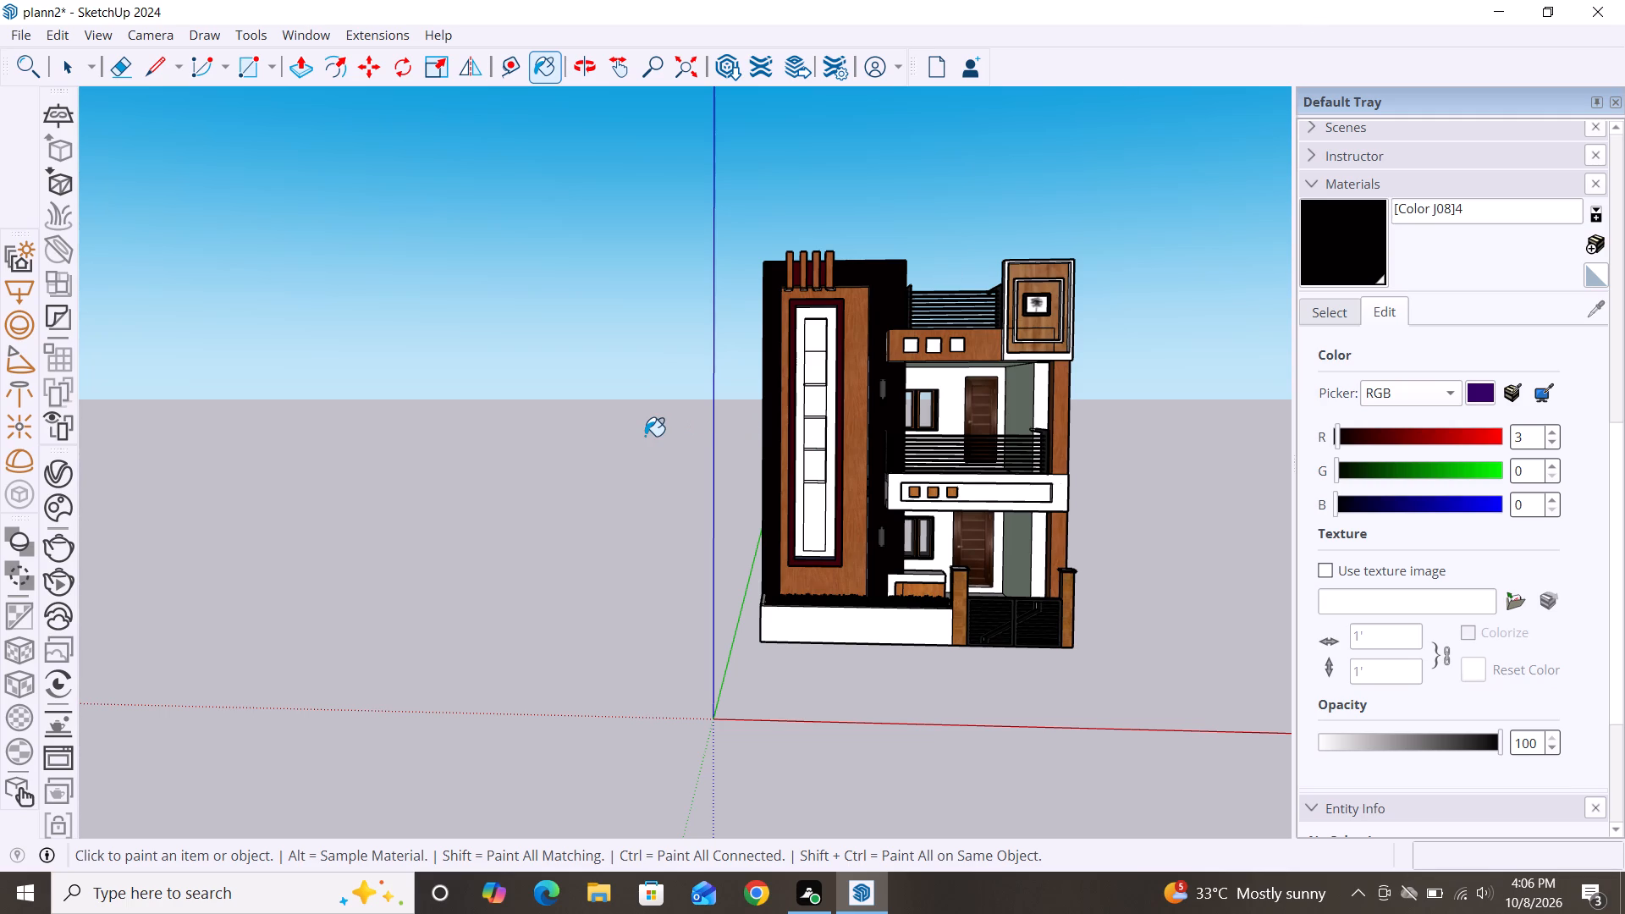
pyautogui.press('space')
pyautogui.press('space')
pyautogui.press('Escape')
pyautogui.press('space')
# Repaint the tower's black wall surface with the dark blue Color I07 from the Colors collection.
pyautogui.scroll(-4, 677, 524)
pyautogui.scroll(-2, 577, 512)
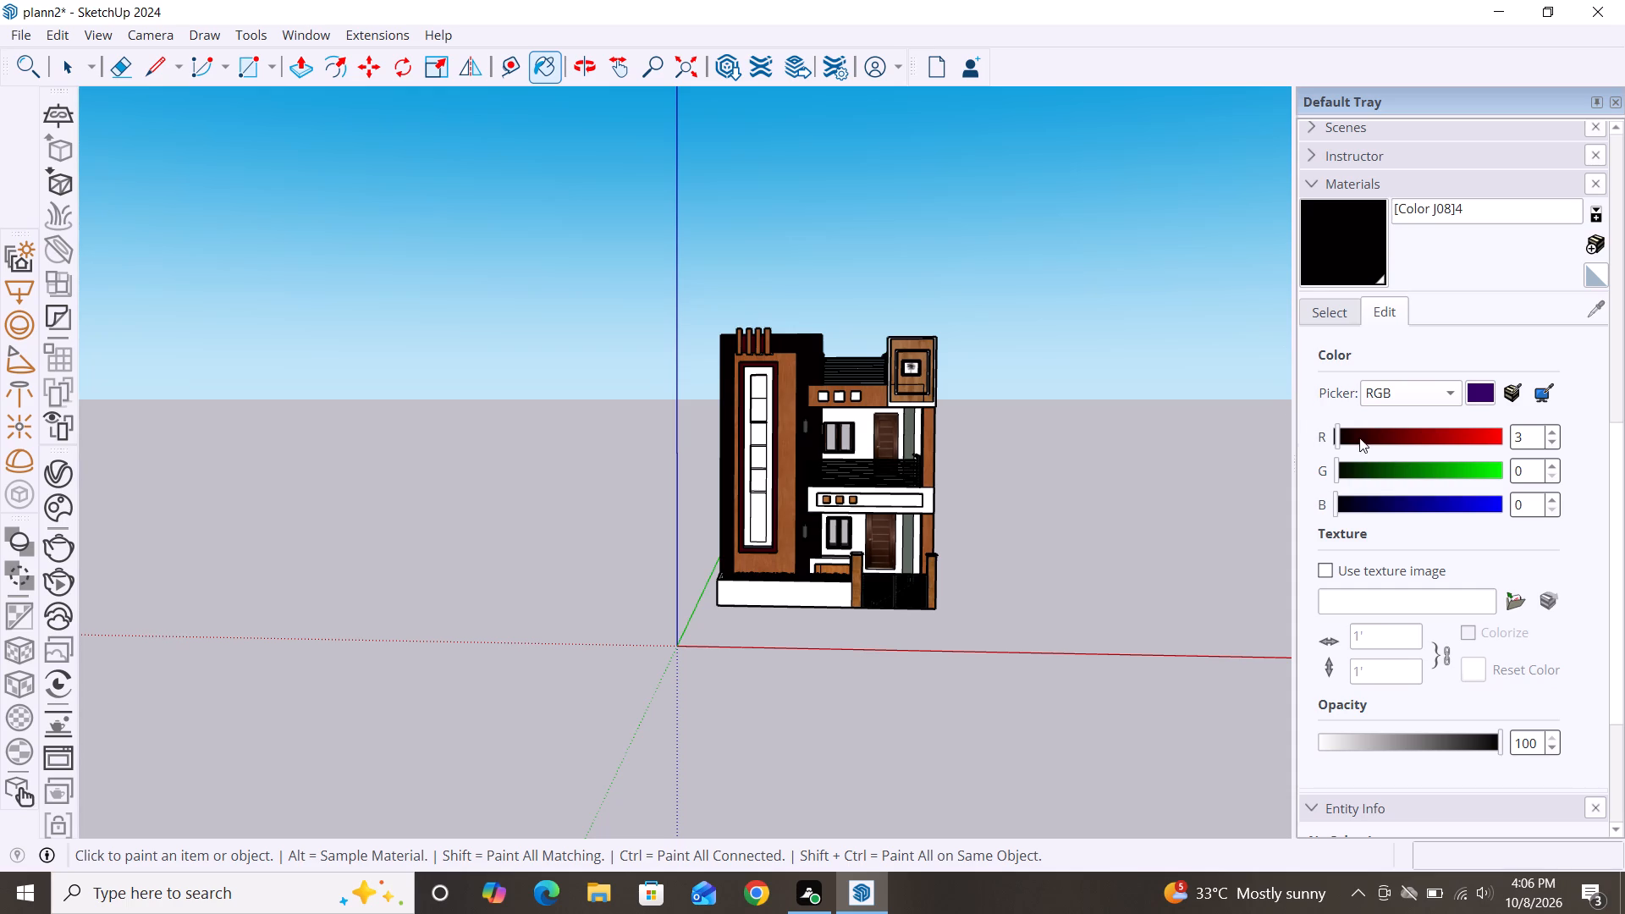
pyautogui.click(1323, 310)
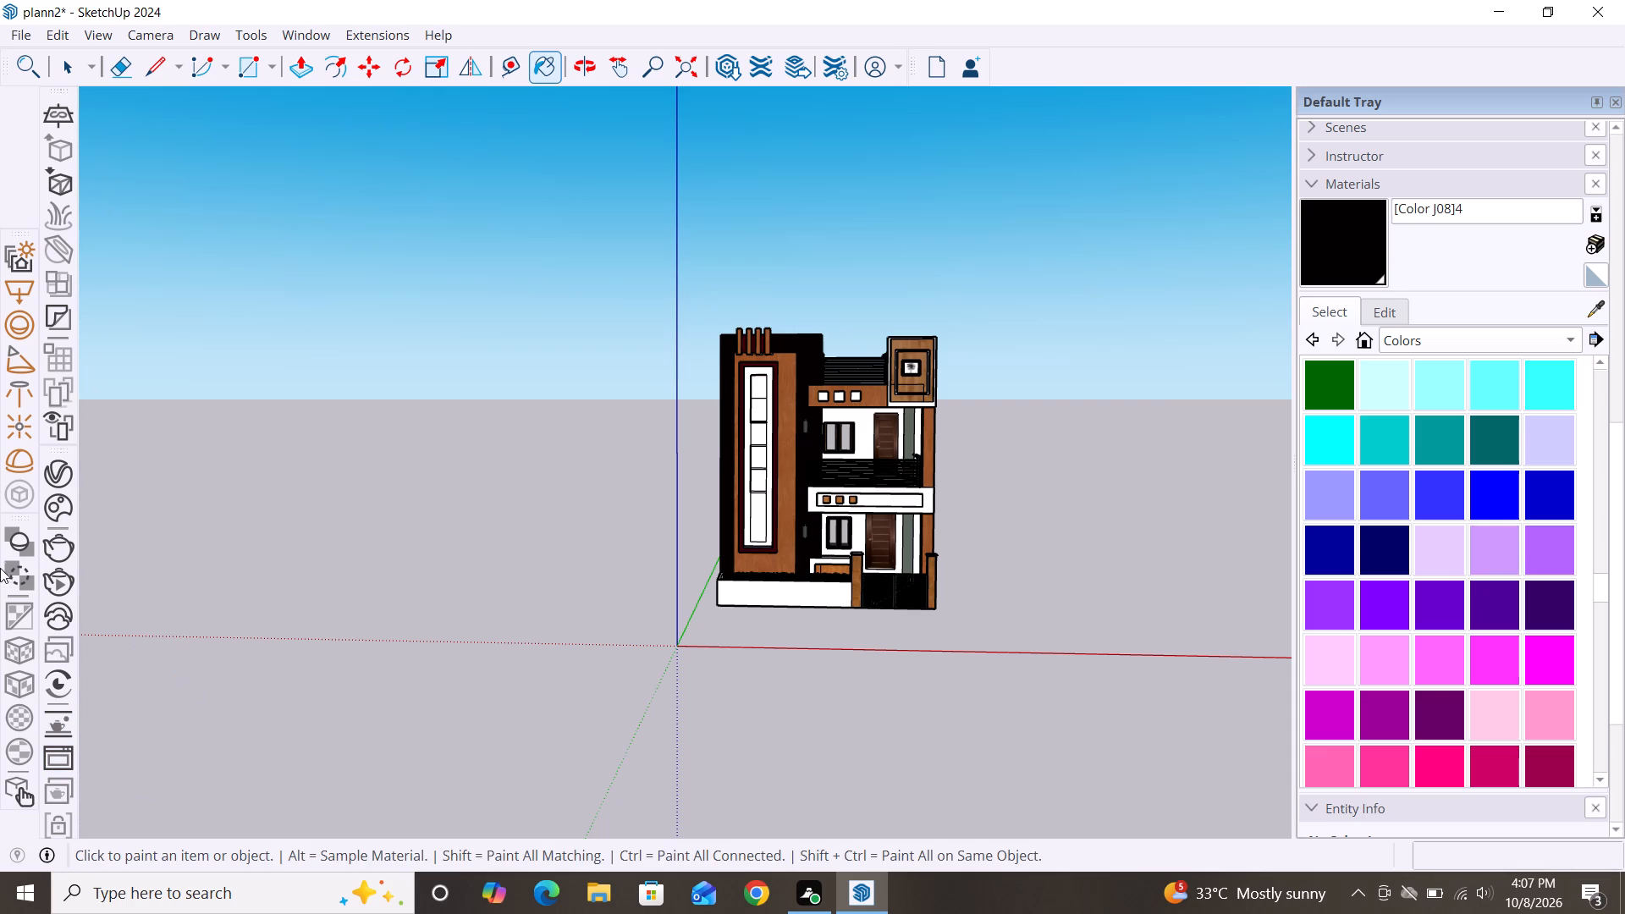
pyautogui.scroll(3, 845, 518)
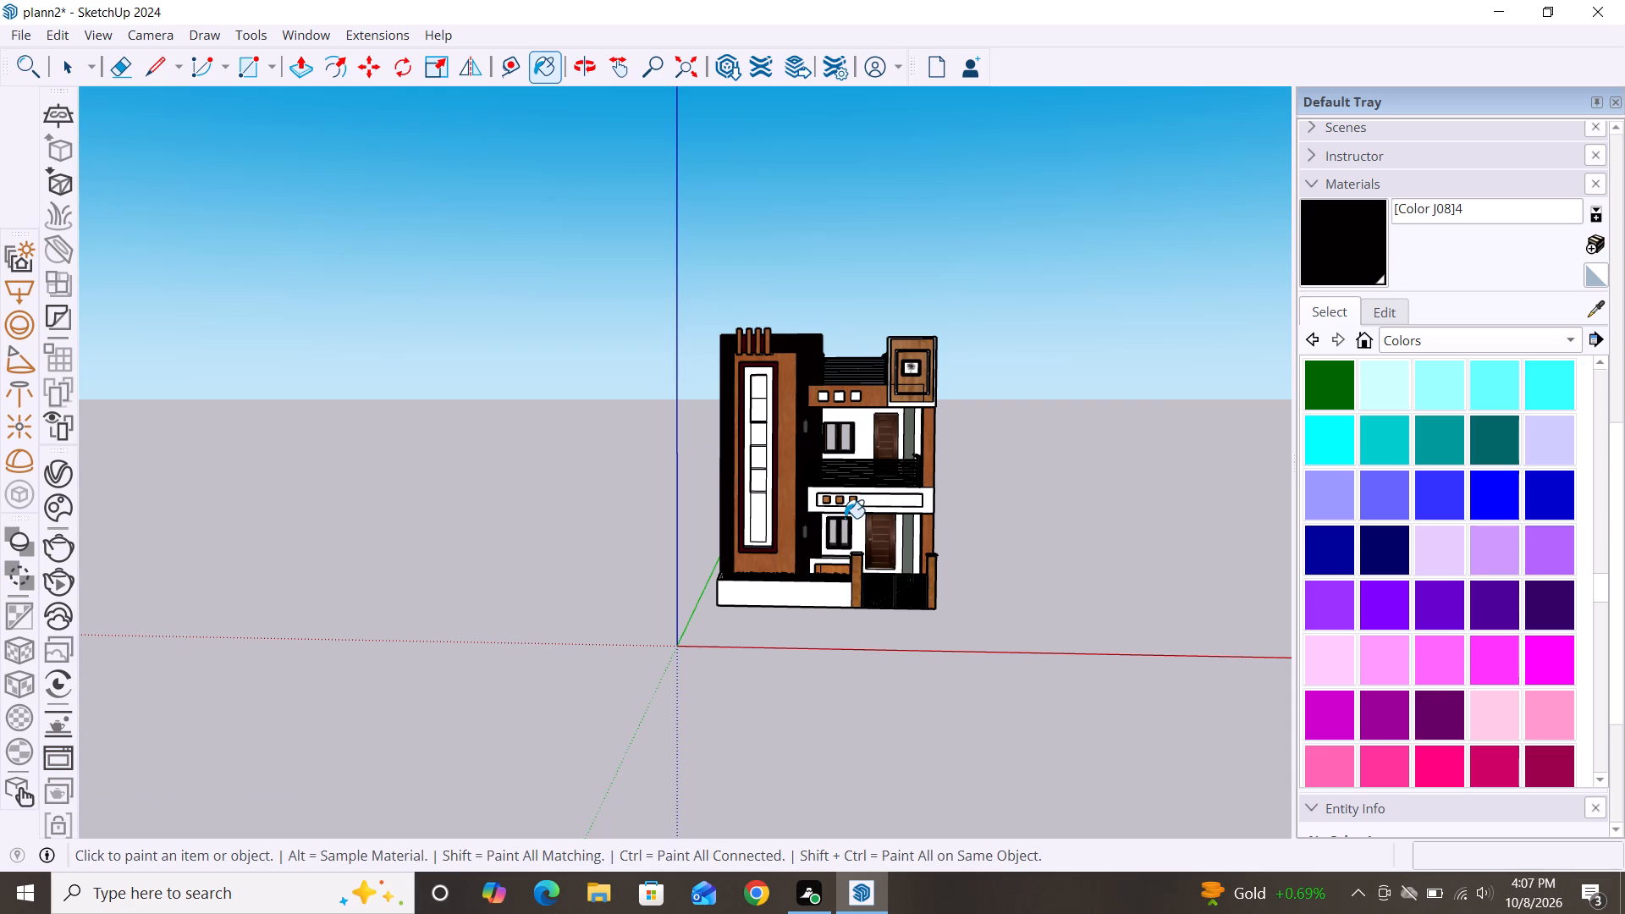
pyautogui.scroll(6, 845, 518)
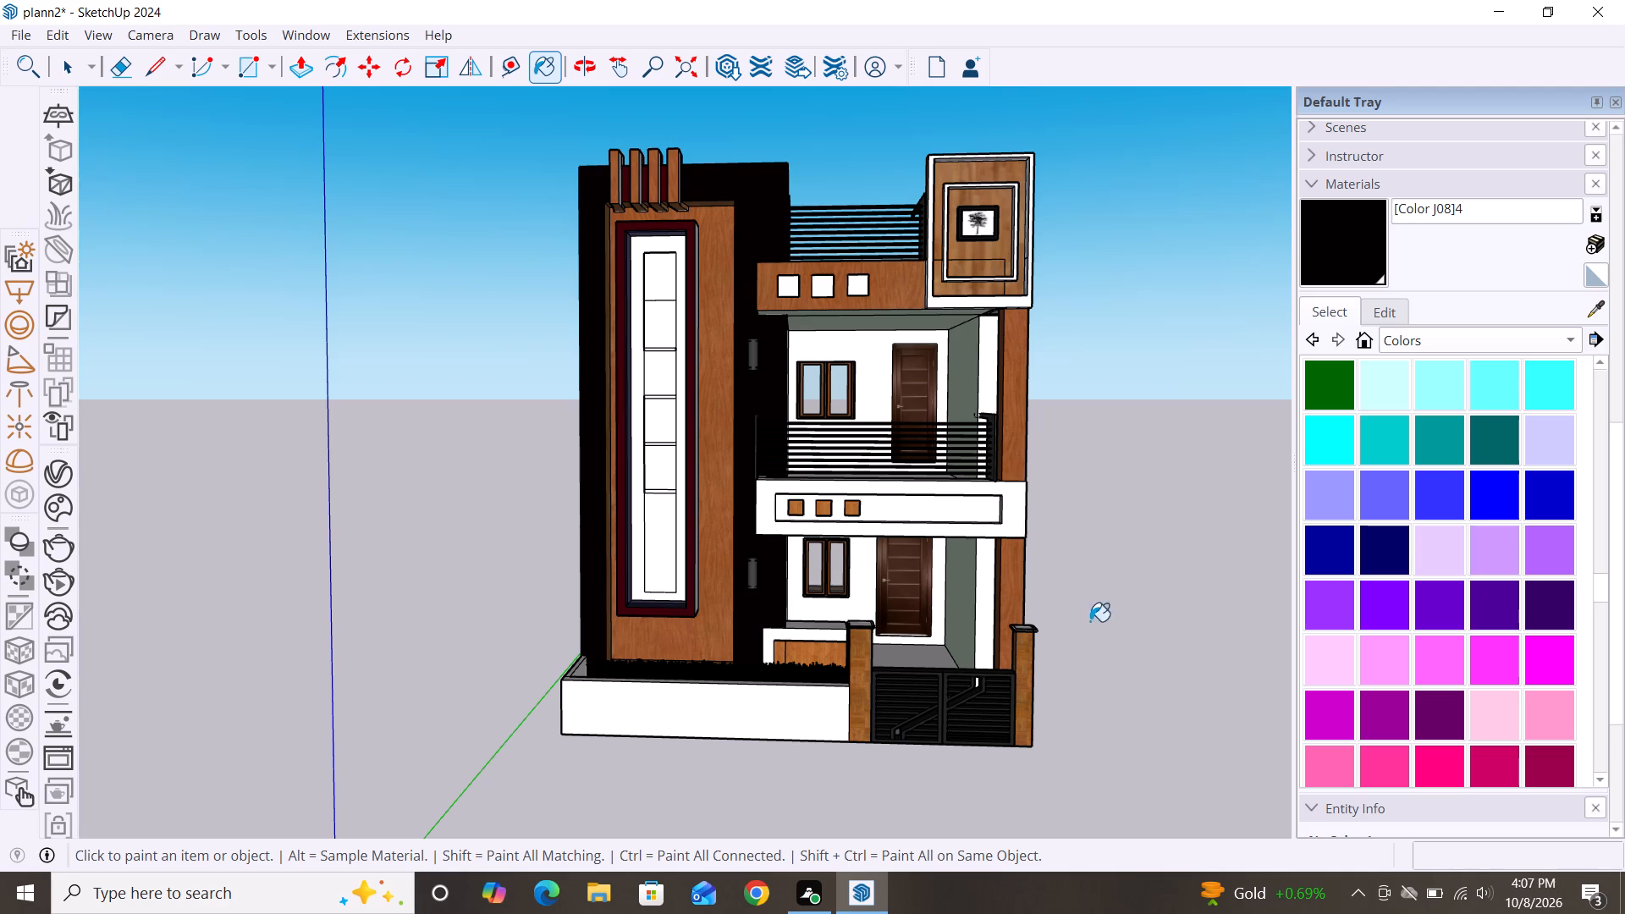
pyautogui.press('space')
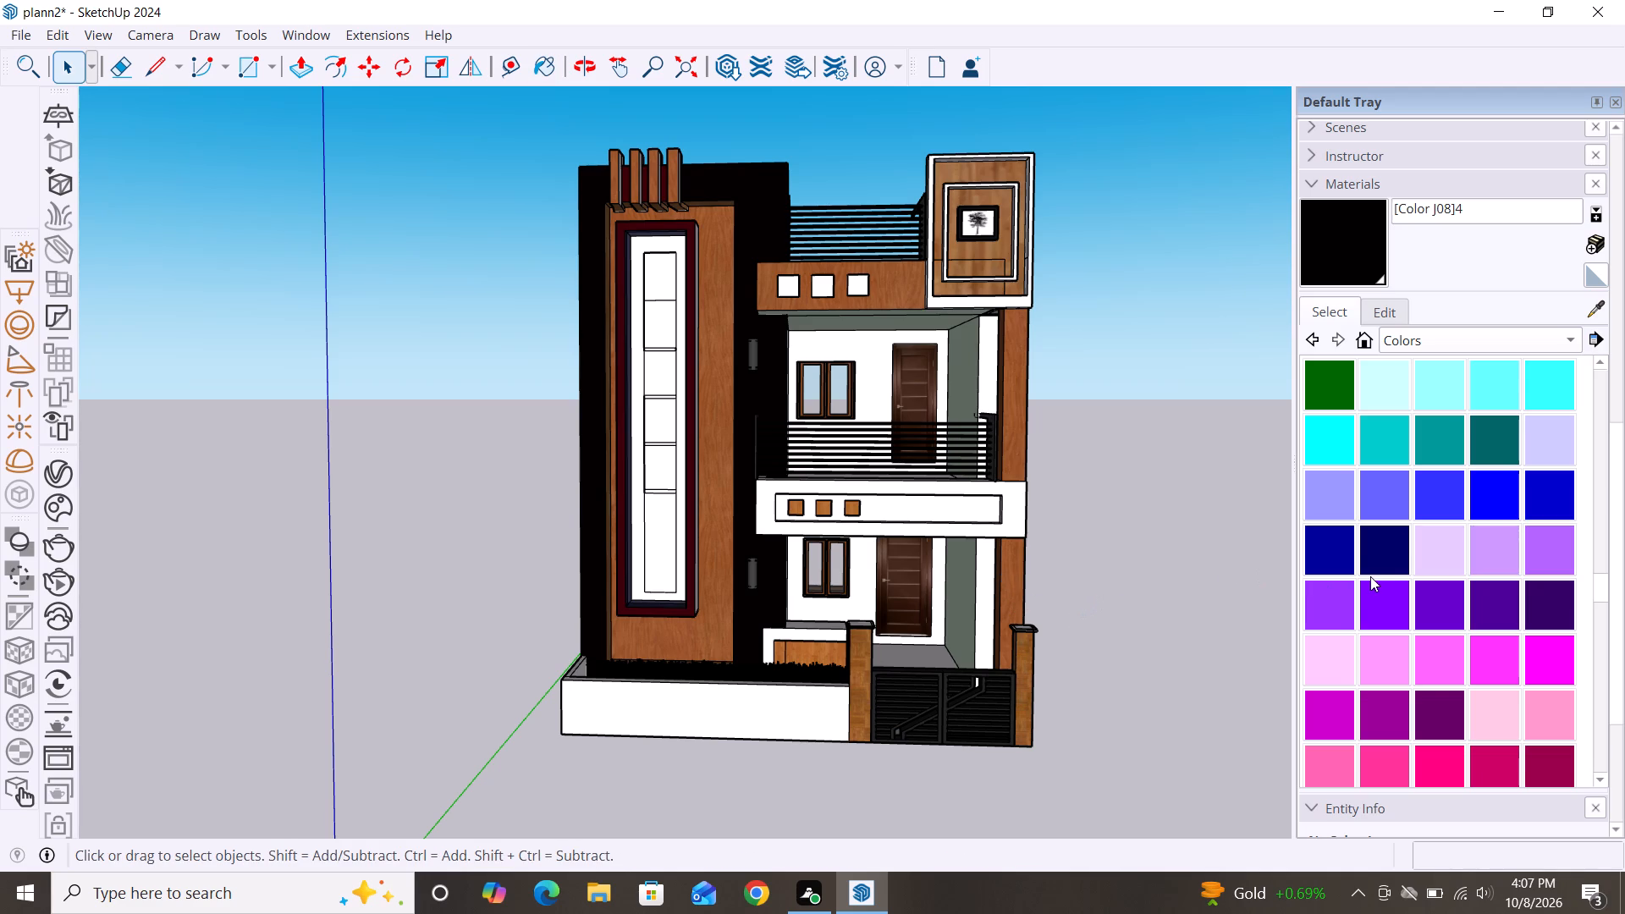
pyautogui.click(1332, 538)
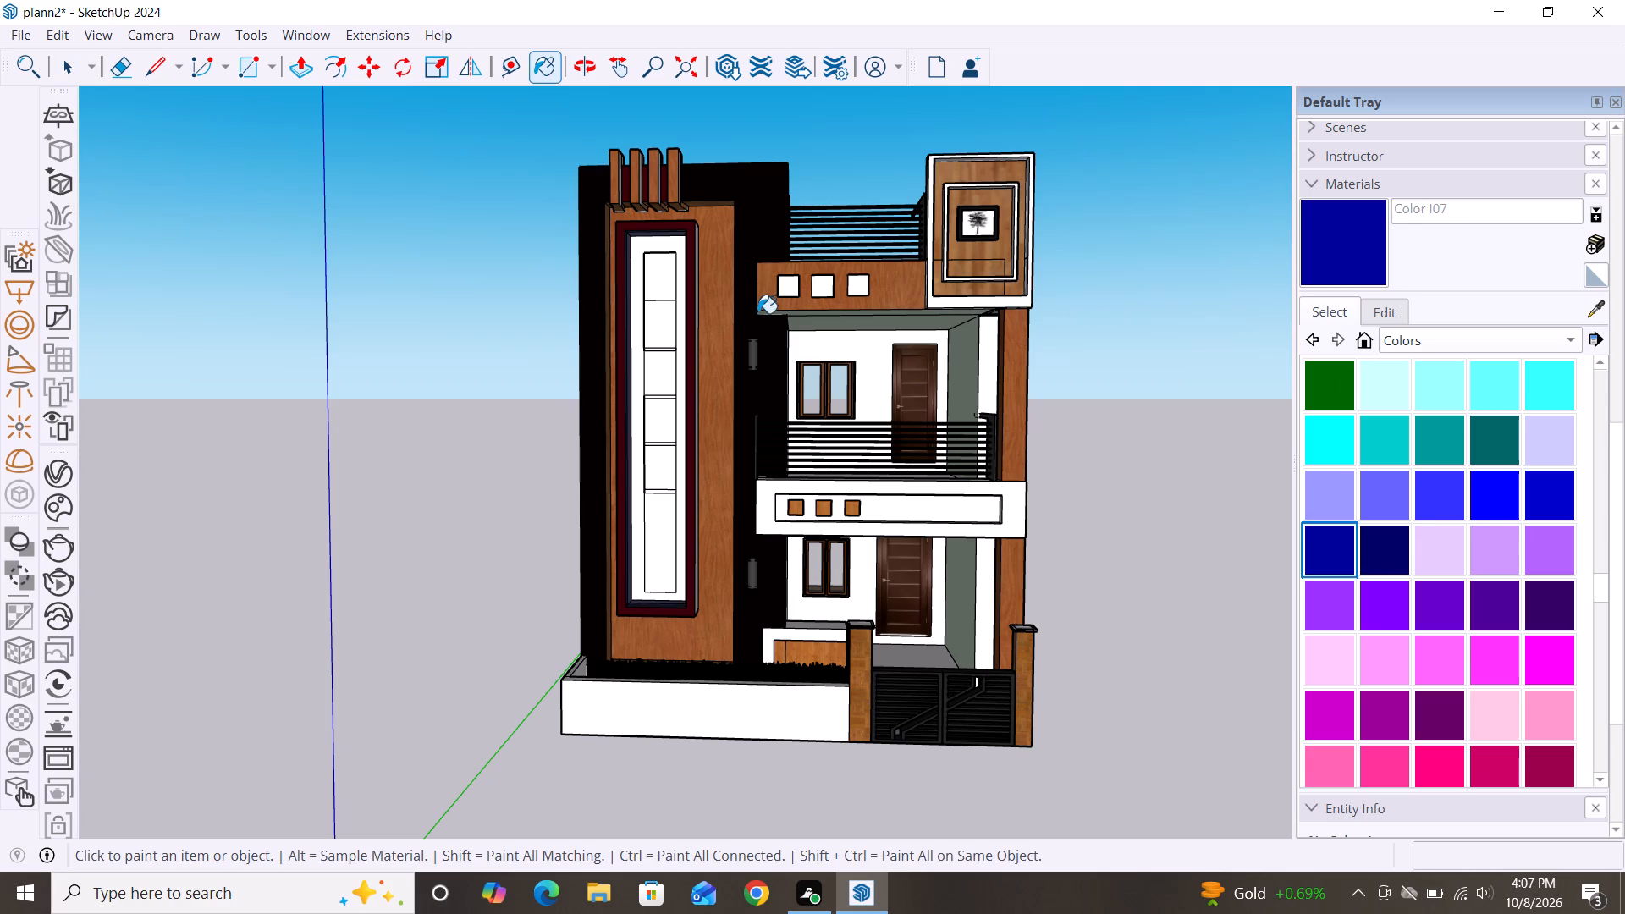
pyautogui.click(757, 242)
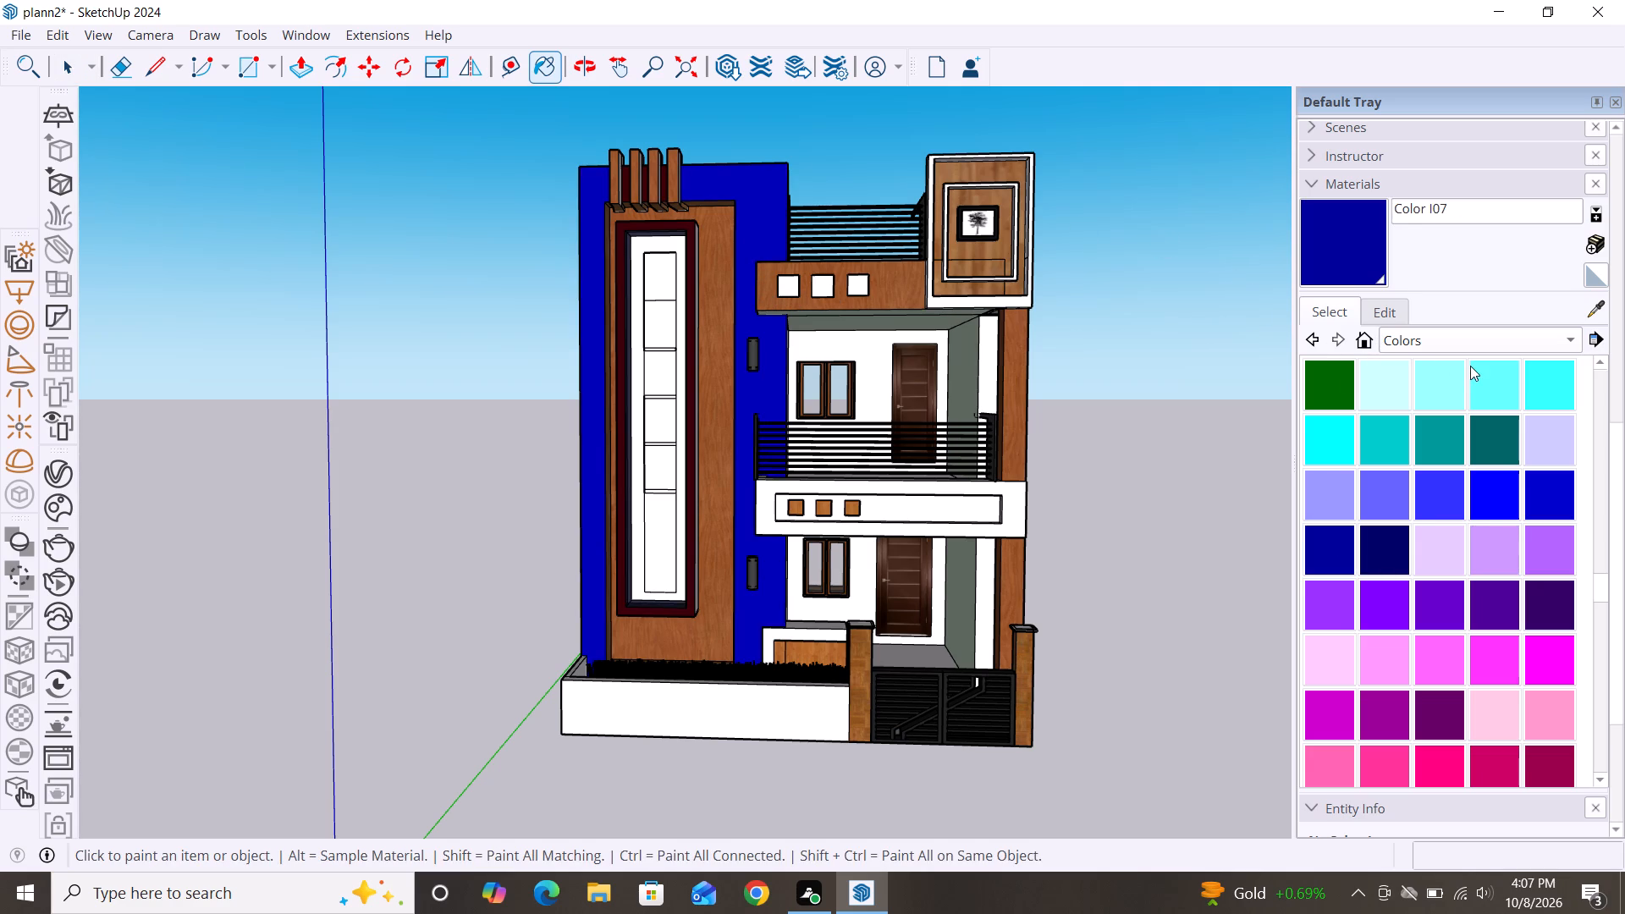
# Edit Color I07 on the tower to pure black by setting its blue value to 0.
pyautogui.click(1375, 303)
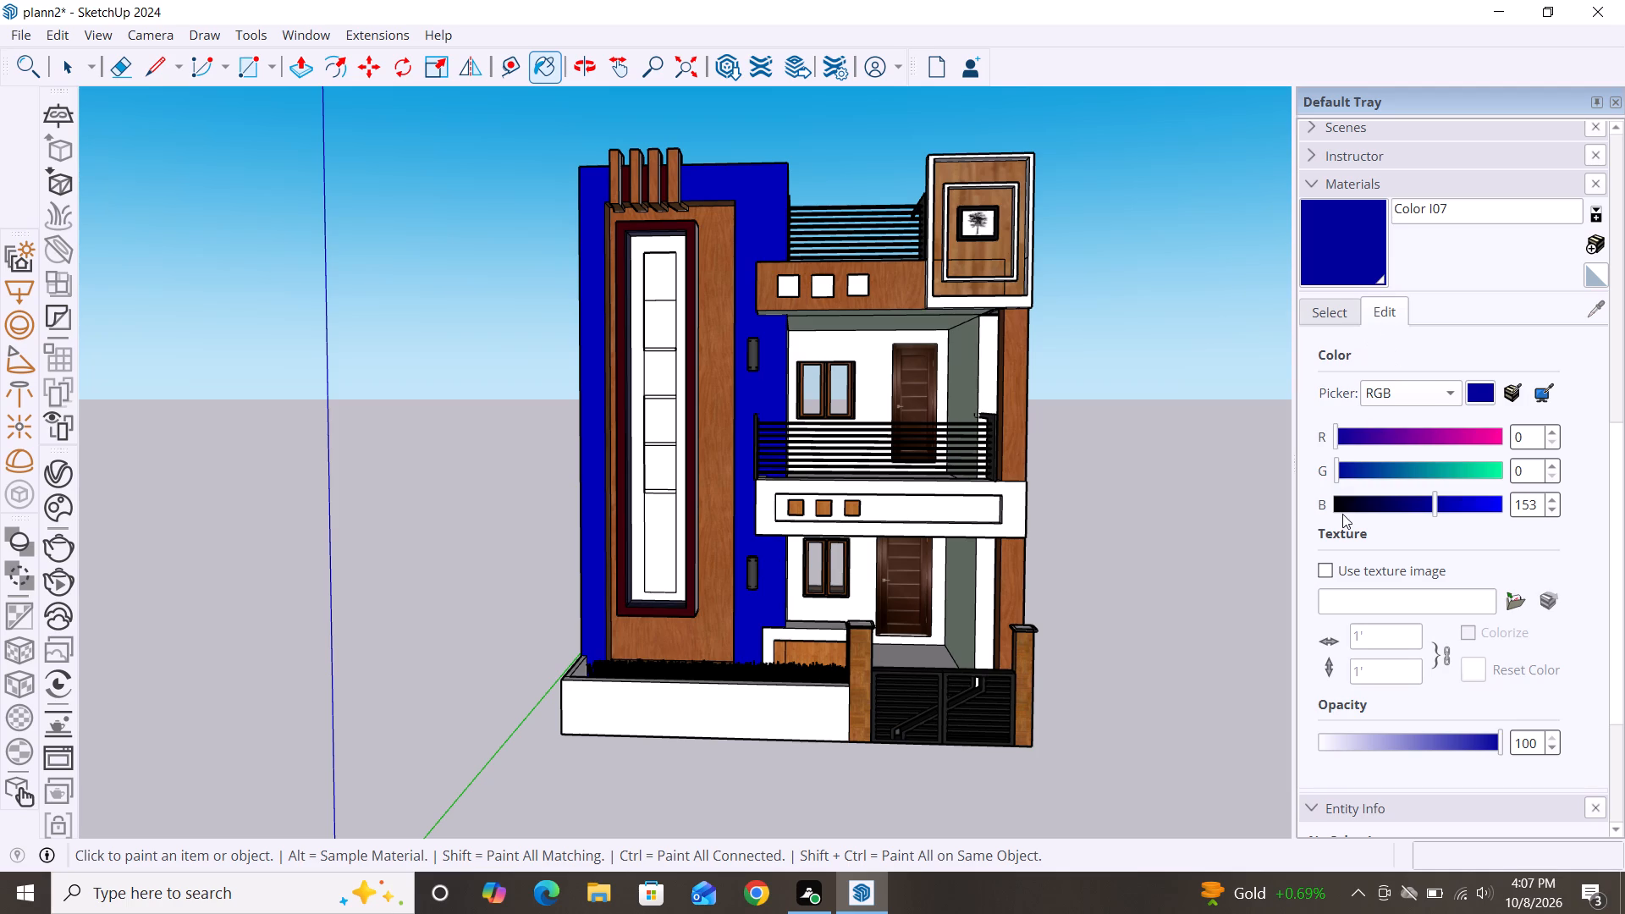
pyautogui.click(1351, 502)
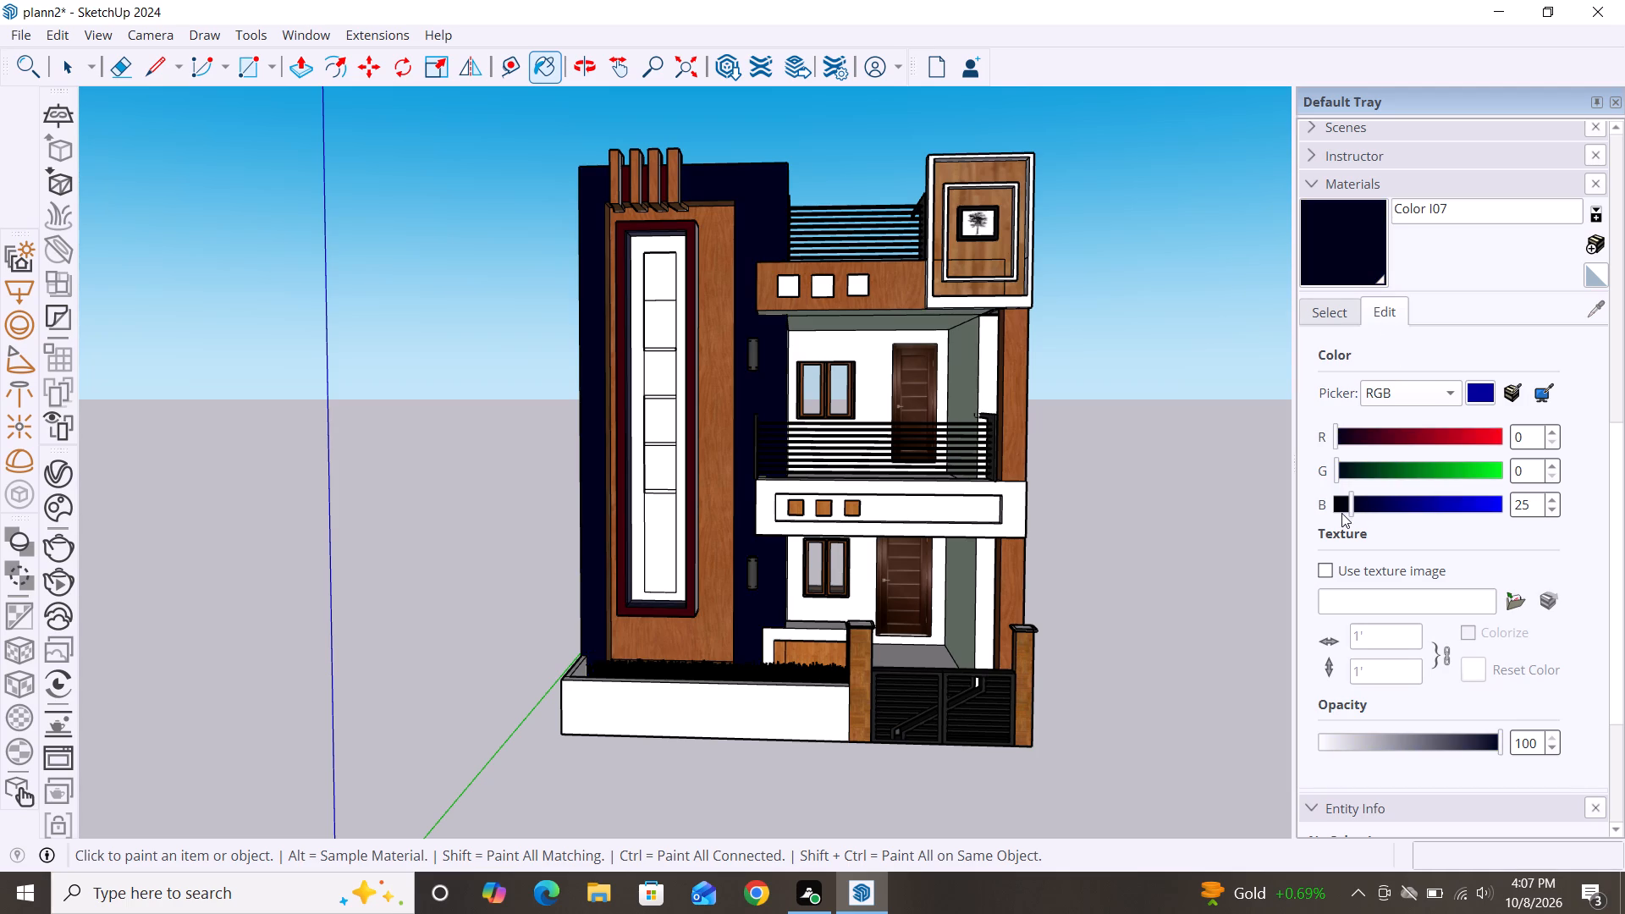
pyautogui.click(1340, 500)
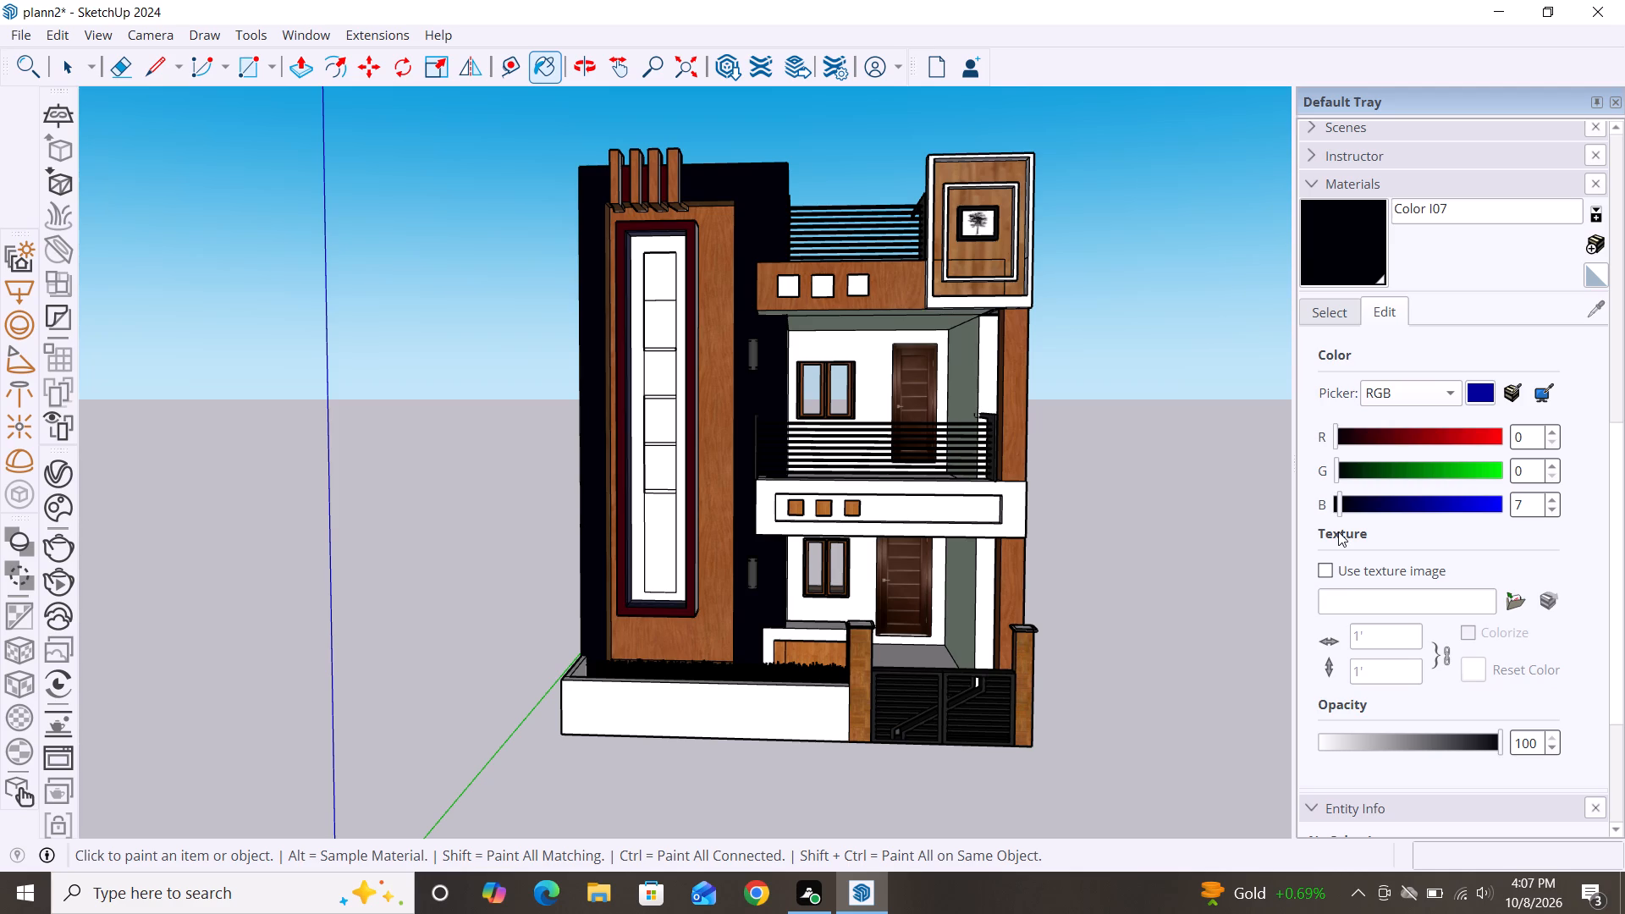
pyautogui.click(1336, 504)
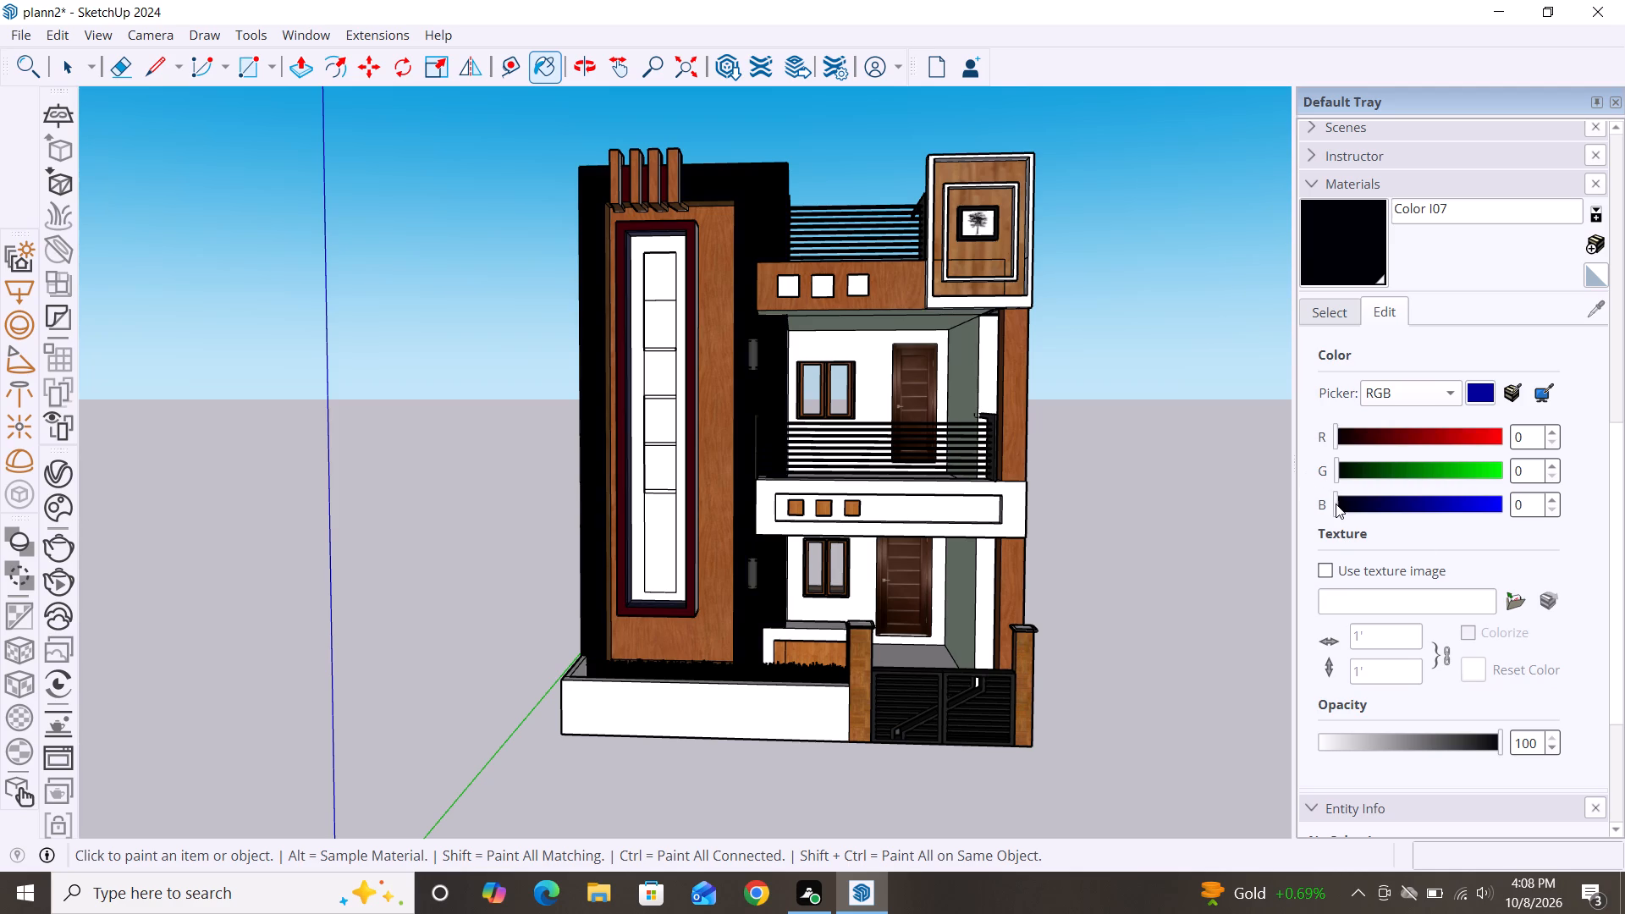
# Keep Color I07's blue value at 0 and set its opacity to 79, trying 87 and 75 first.
pyautogui.click(1336, 504)
pyautogui.click(1477, 741)
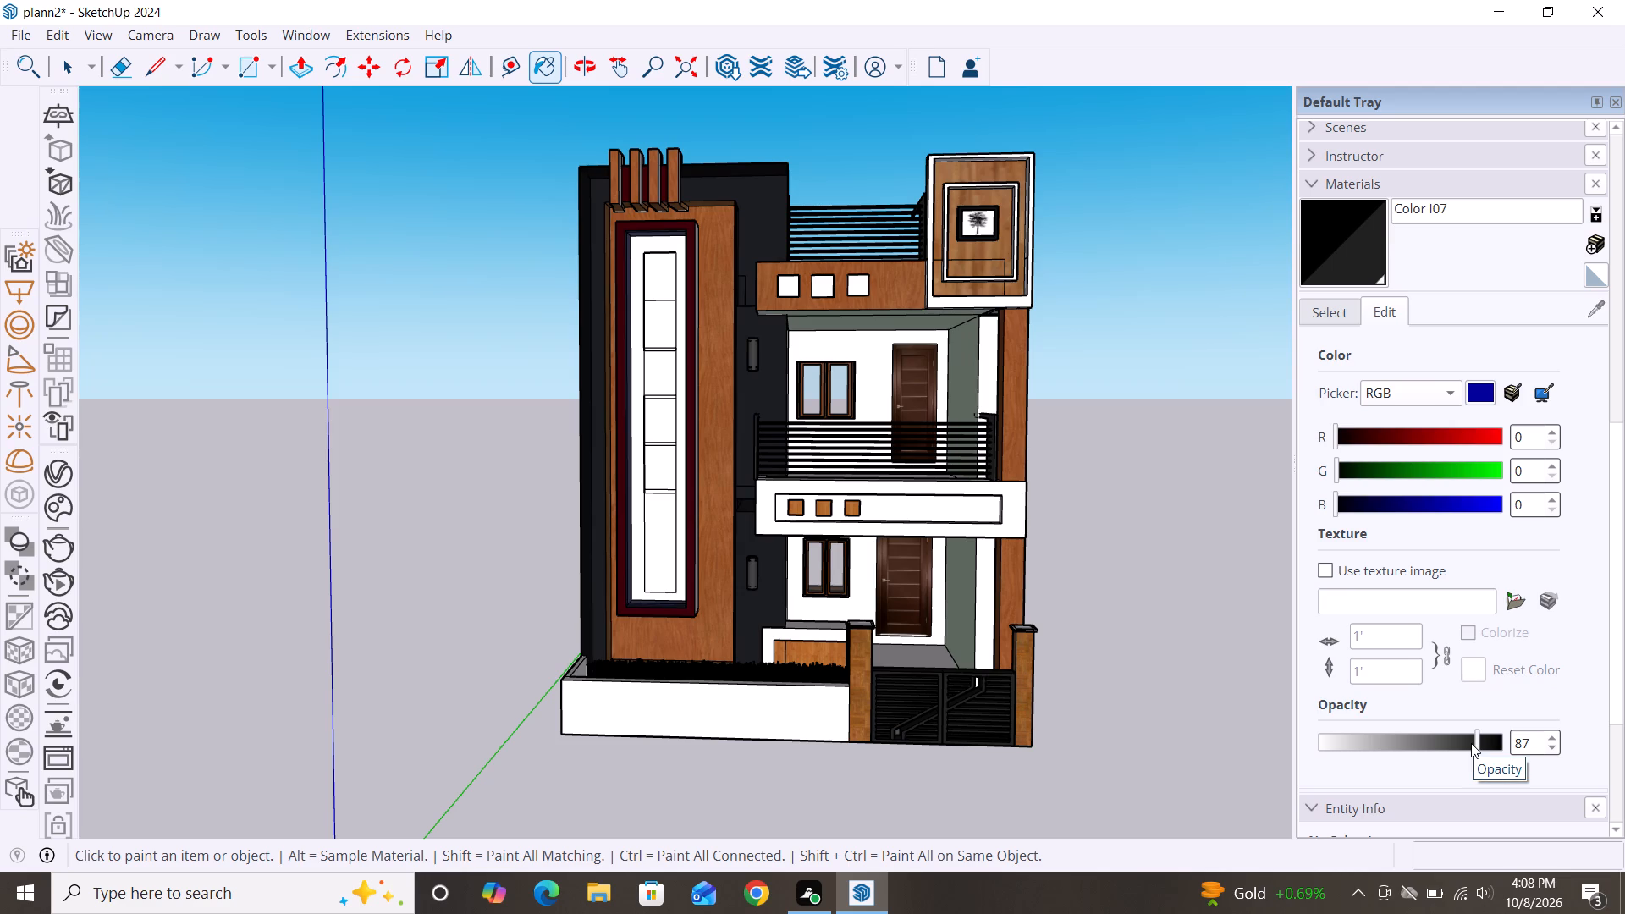
pyautogui.doubleClick(1456, 743)
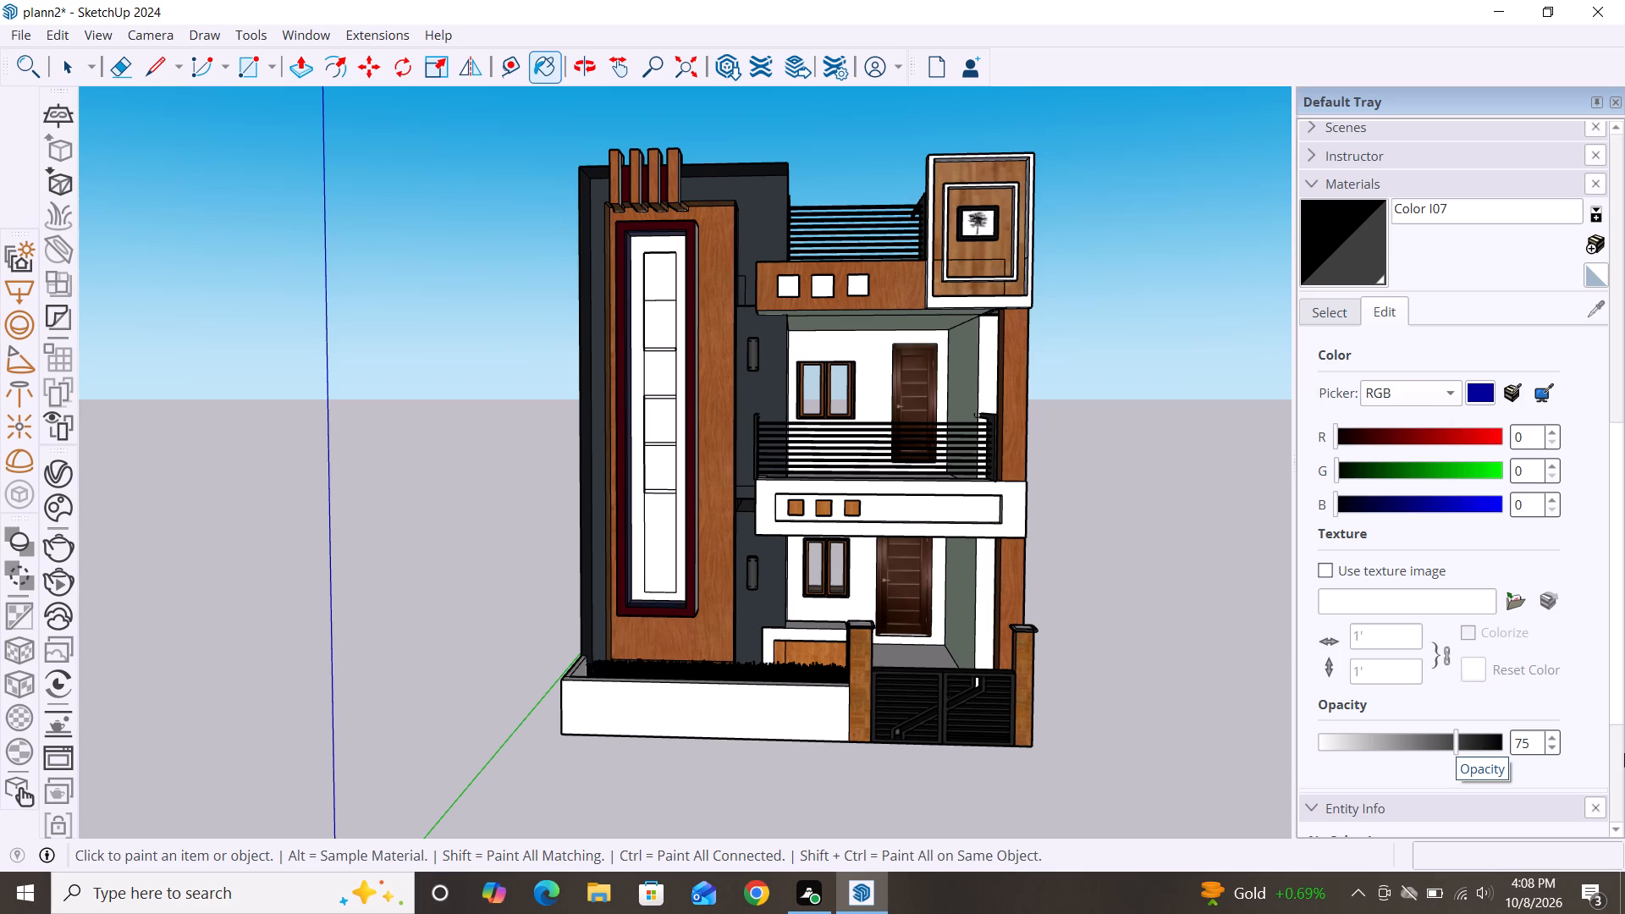
pyautogui.click(1463, 744)
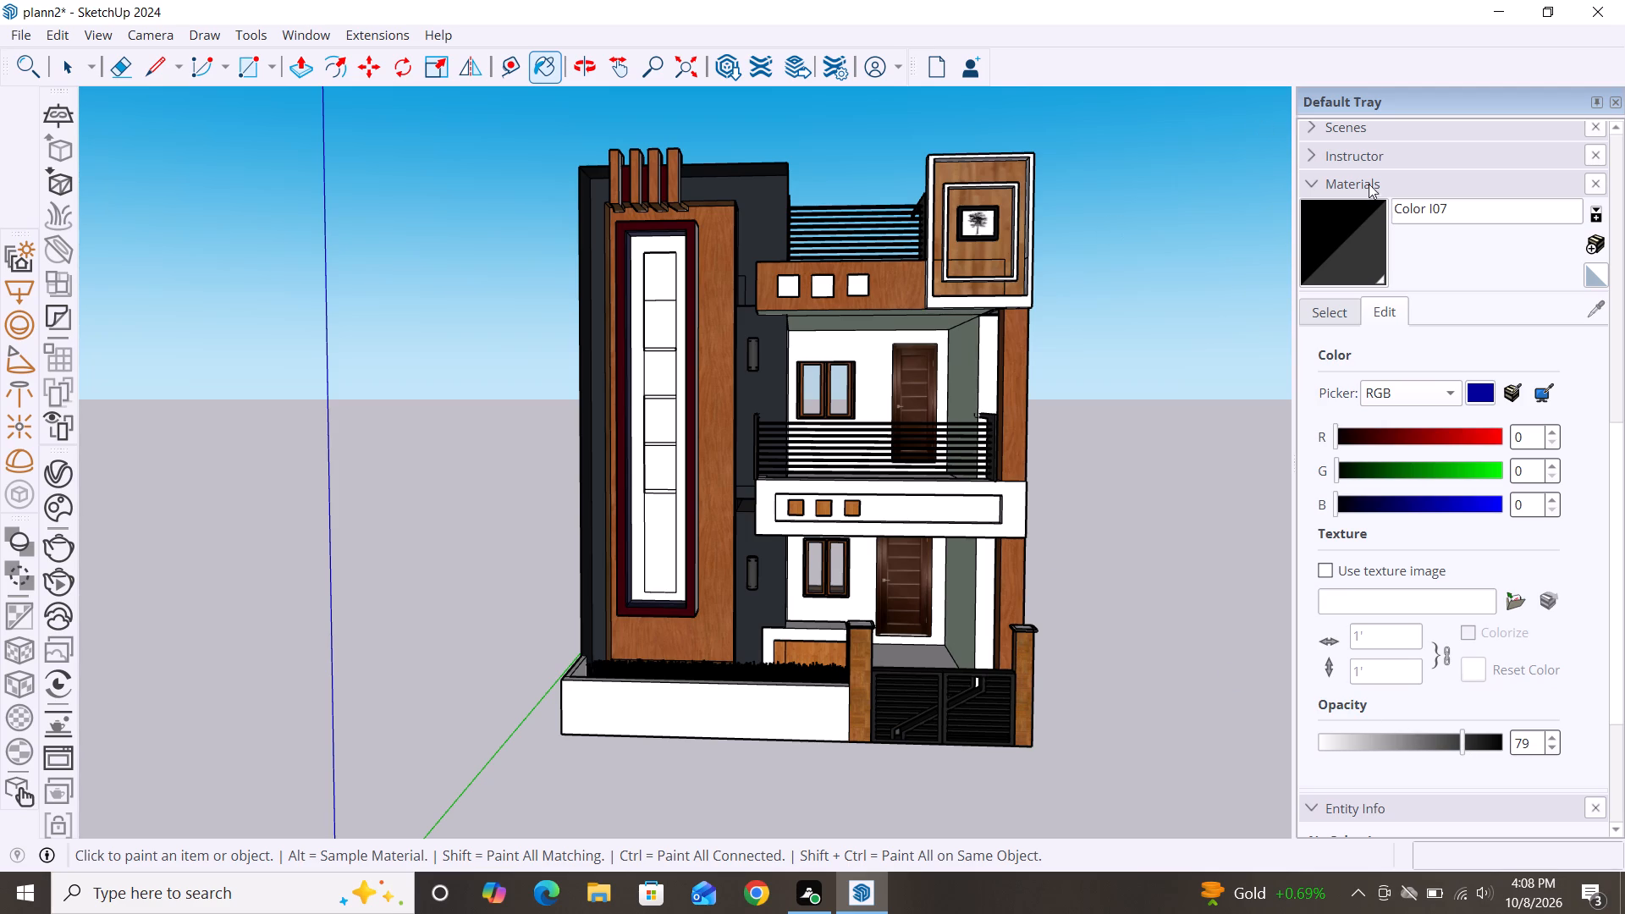
# Paint the maroon frame around the tower's tall white panel, including its inner faces, with the edited Color I07.
pyautogui.click(1353, 234)
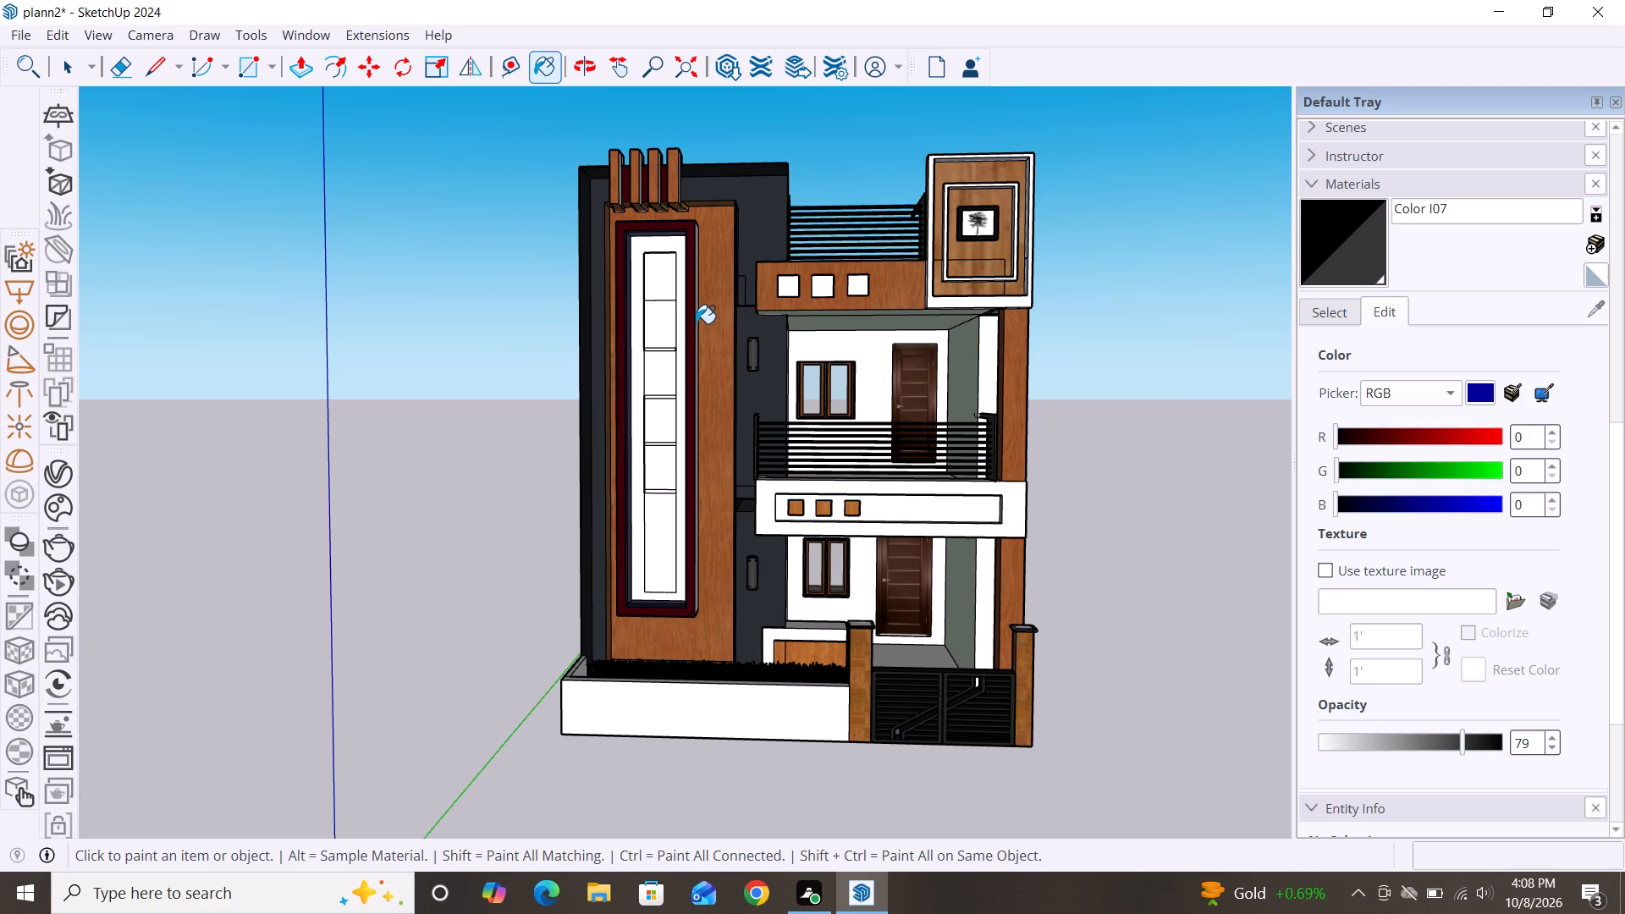
pyautogui.scroll(8, 696, 323)
pyautogui.click(685, 339)
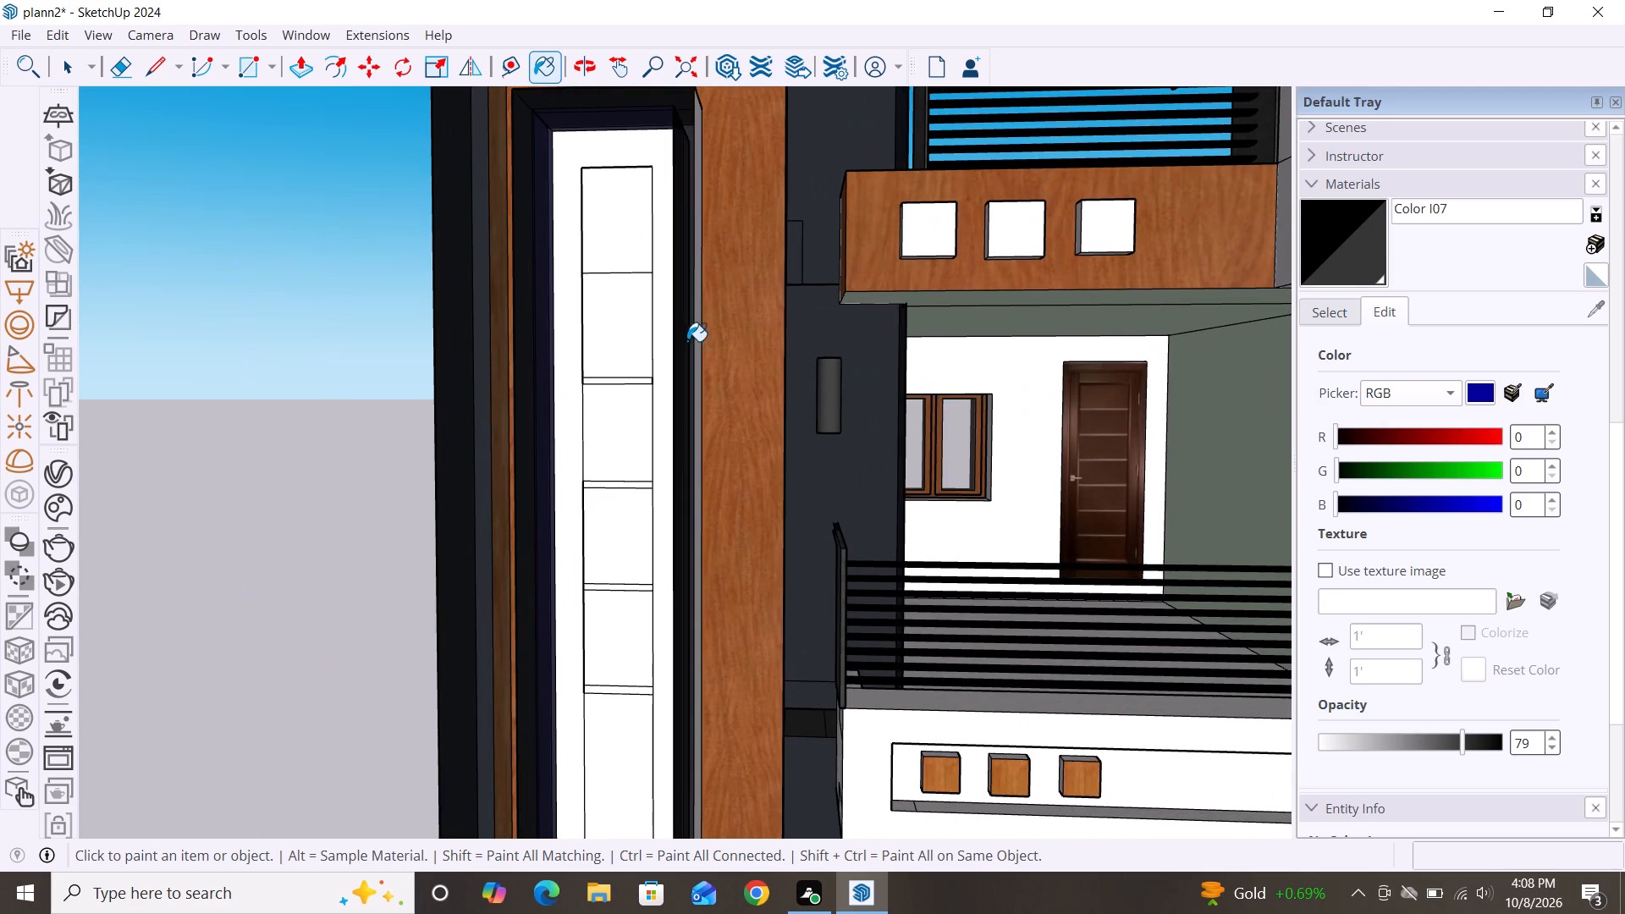
pyautogui.scroll(-6, 749, 317)
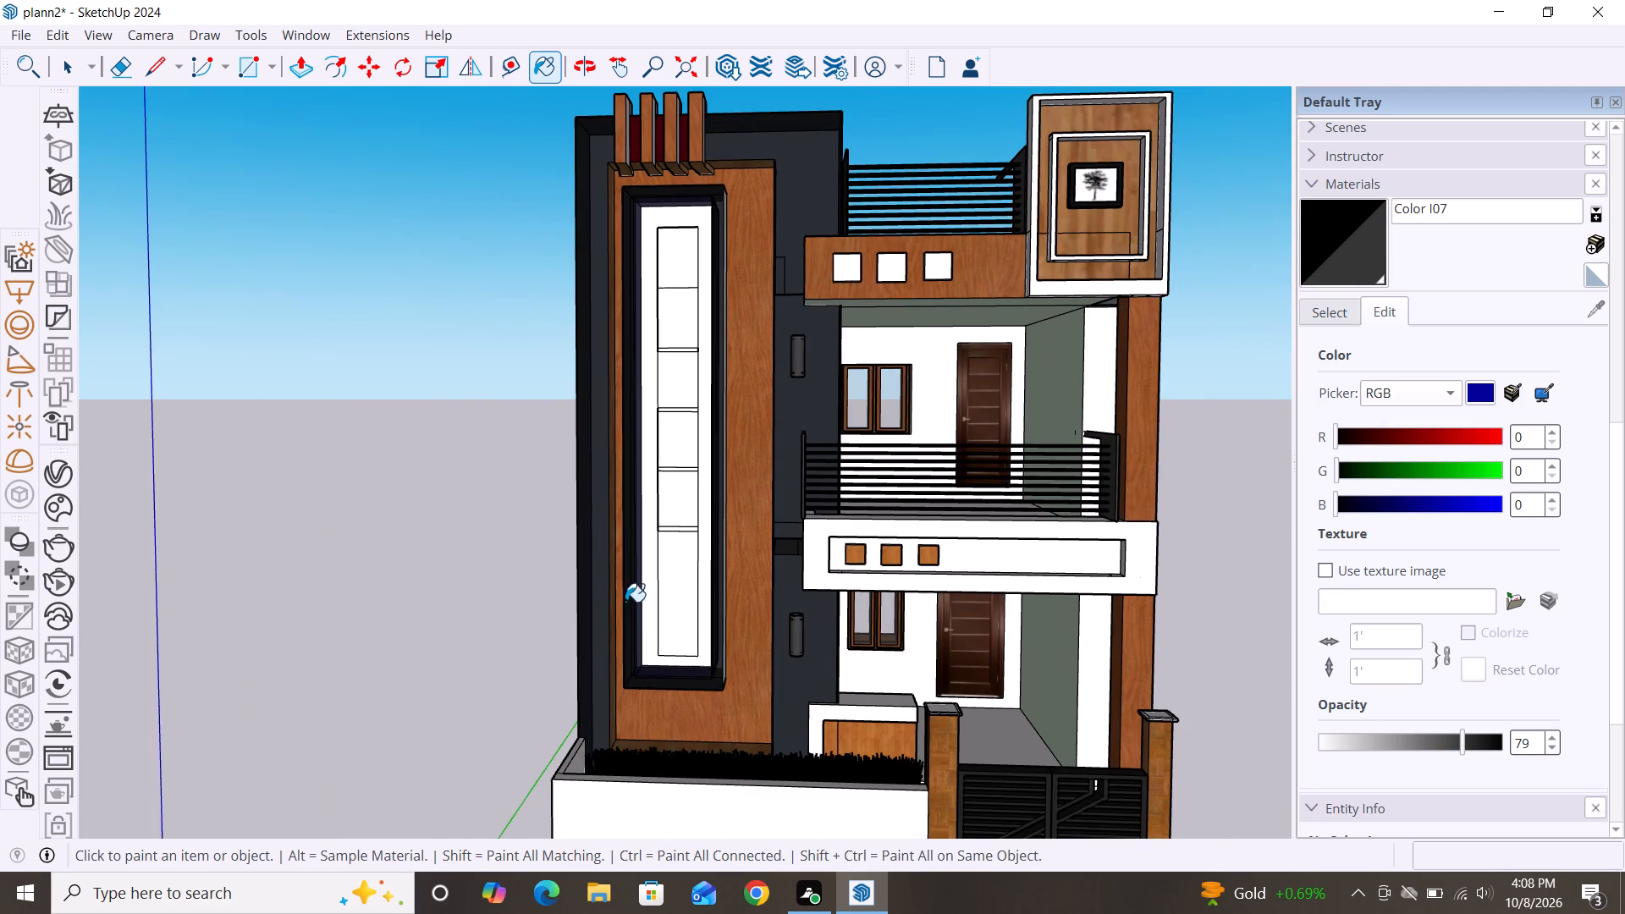
pyautogui.click(669, 682)
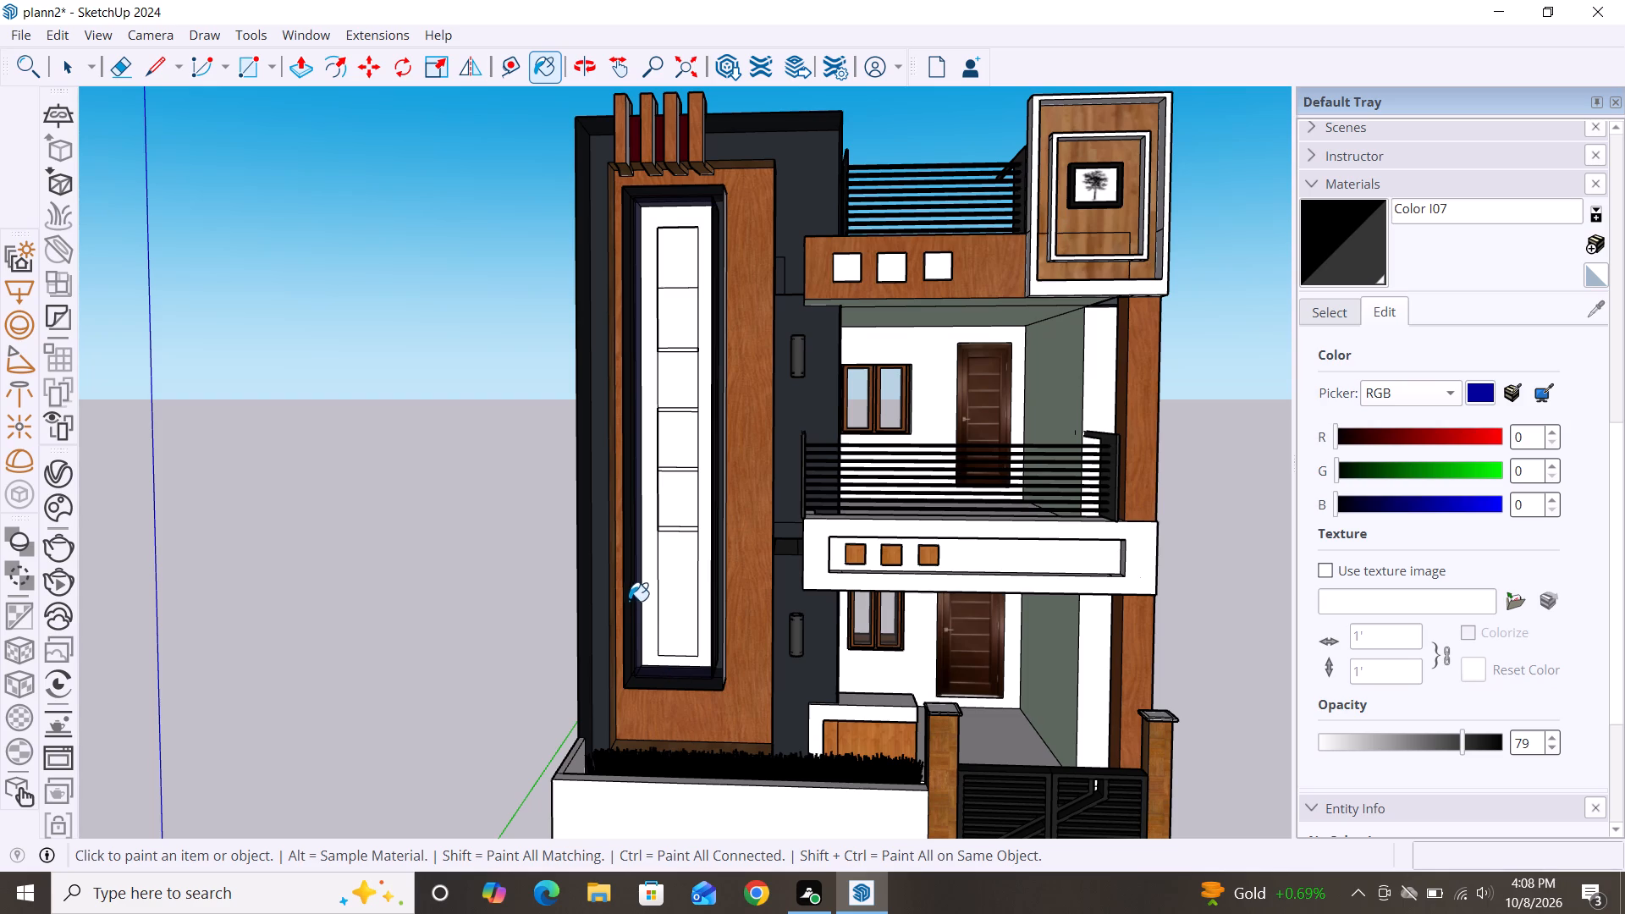
pyautogui.doubleClick(627, 598)
pyautogui.moveTo(797, 589); pyautogui.dragTo(985, 625, button='middle')
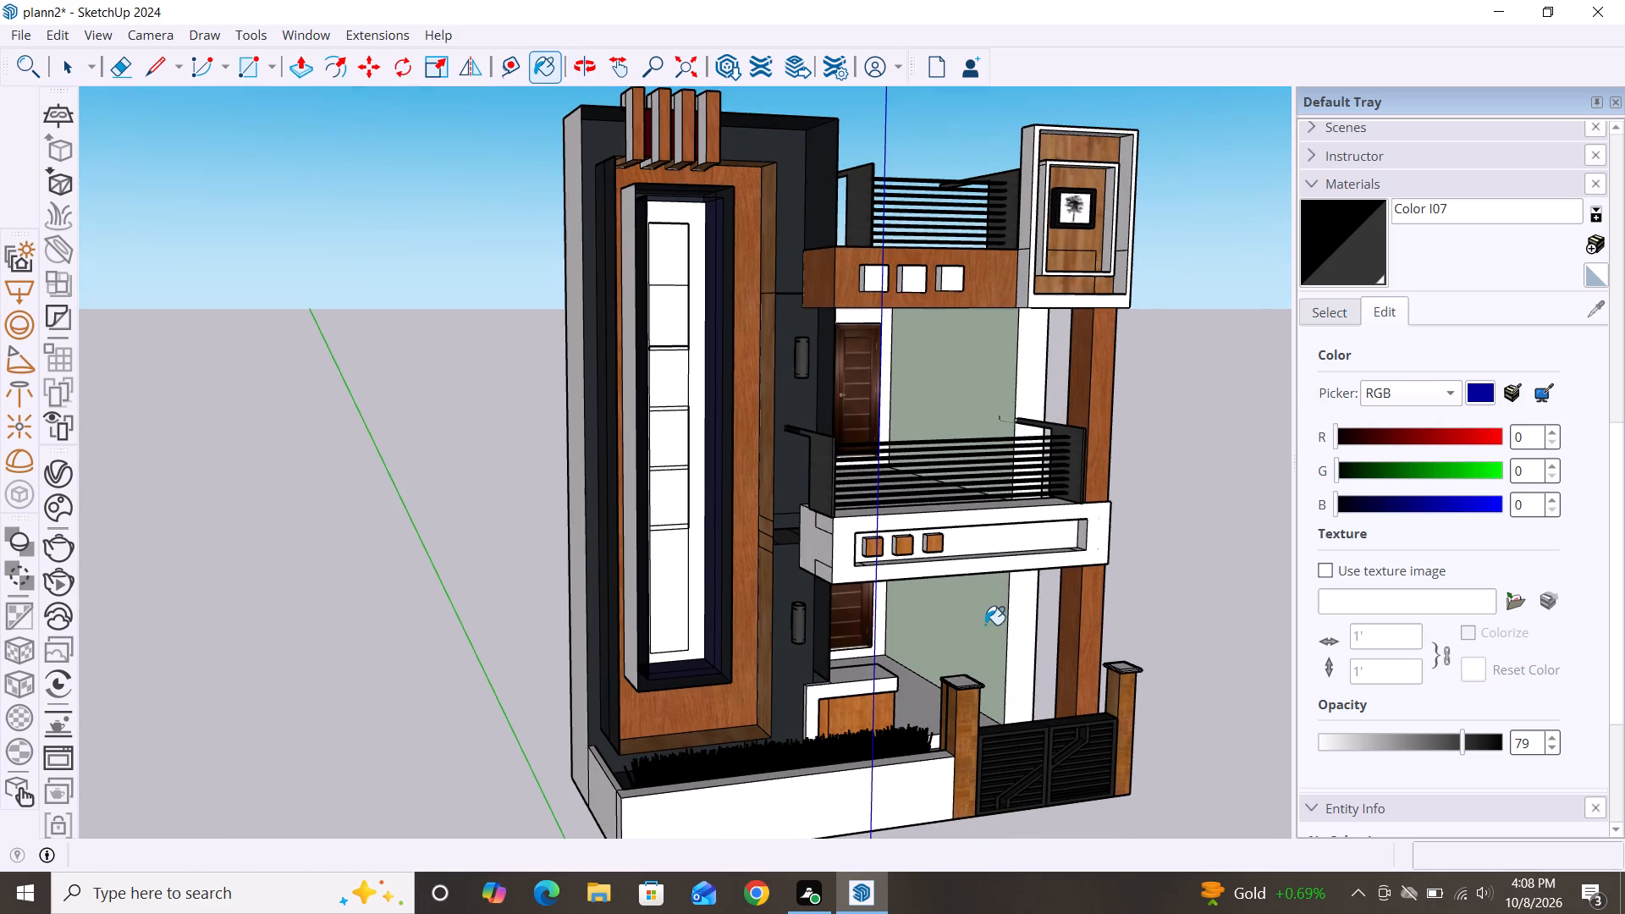
pyautogui.scroll(8, 699, 201)
pyautogui.click(697, 198)
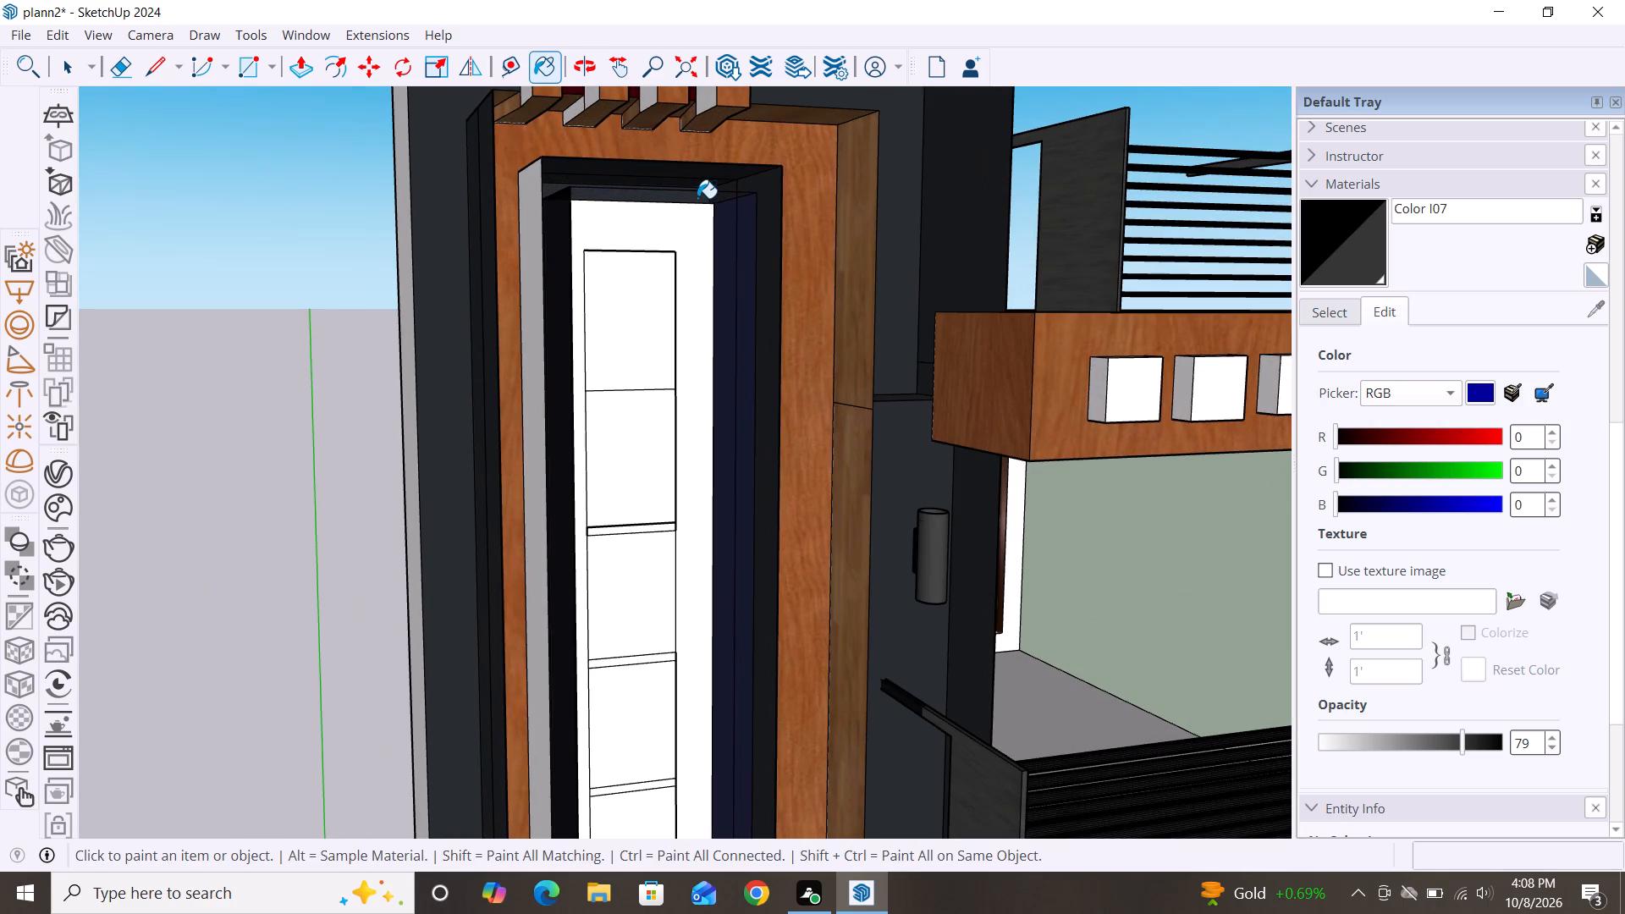
pyautogui.scroll(-3, 758, 165)
pyautogui.scroll(-8, 774, 287)
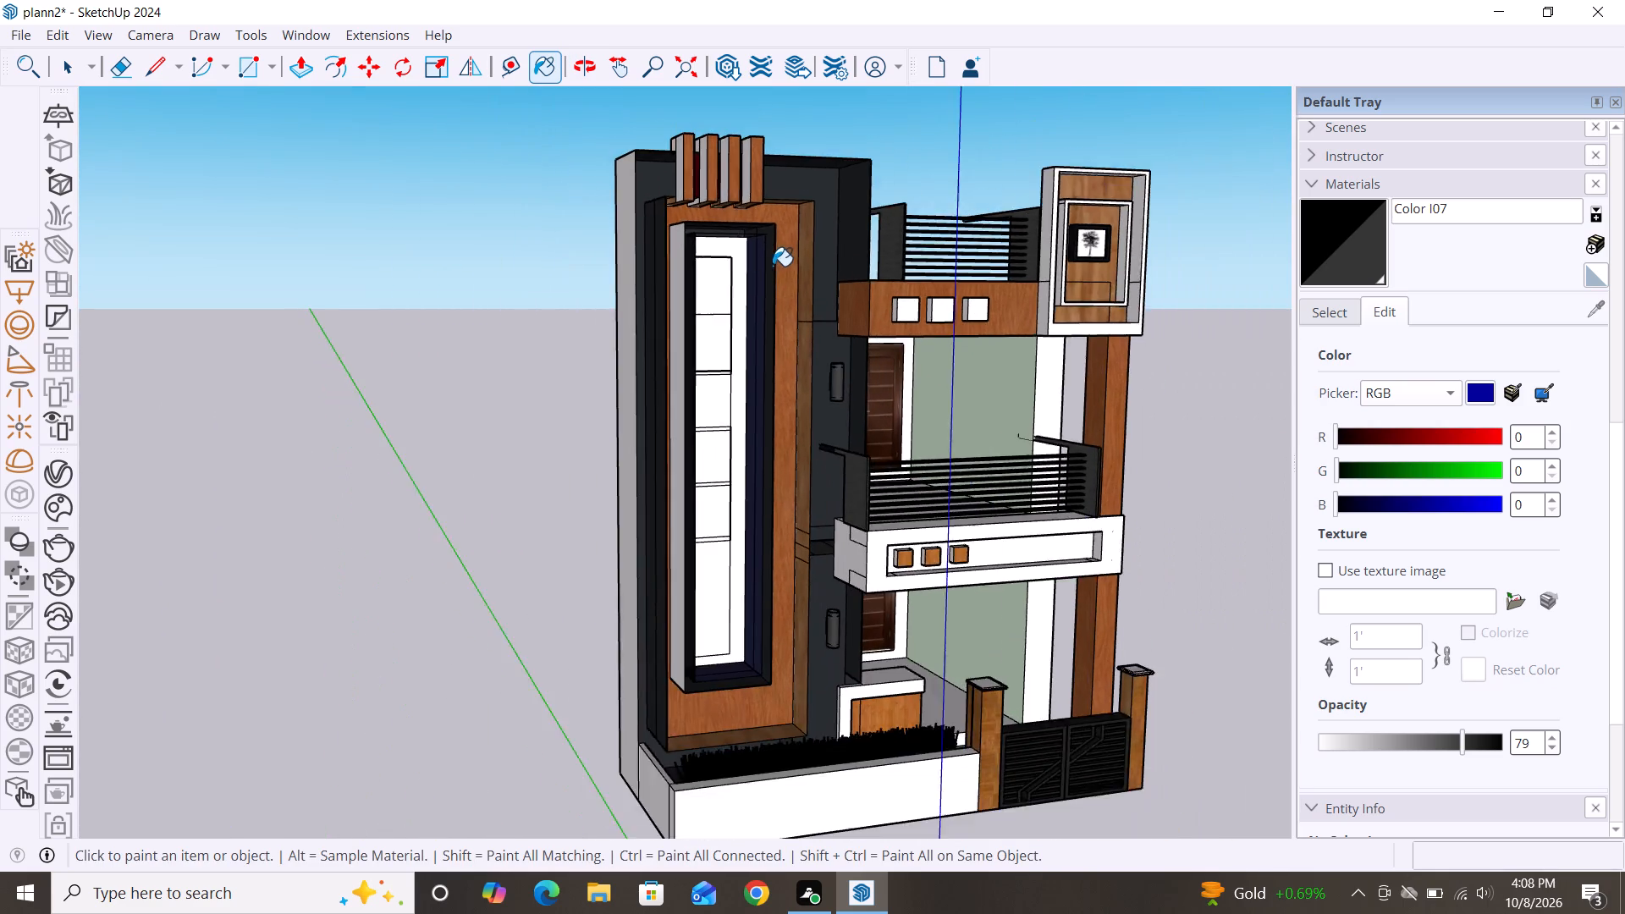
# Paint the maroon strips between the wooden fins atop the tower and the tower's edge beside the terrace railing with Color I07.
pyautogui.scroll(-2, 758, 232)
pyautogui.moveTo(939, 460); pyautogui.dragTo(782, 483, button='middle')
pyautogui.scroll(-2, 1042, 414)
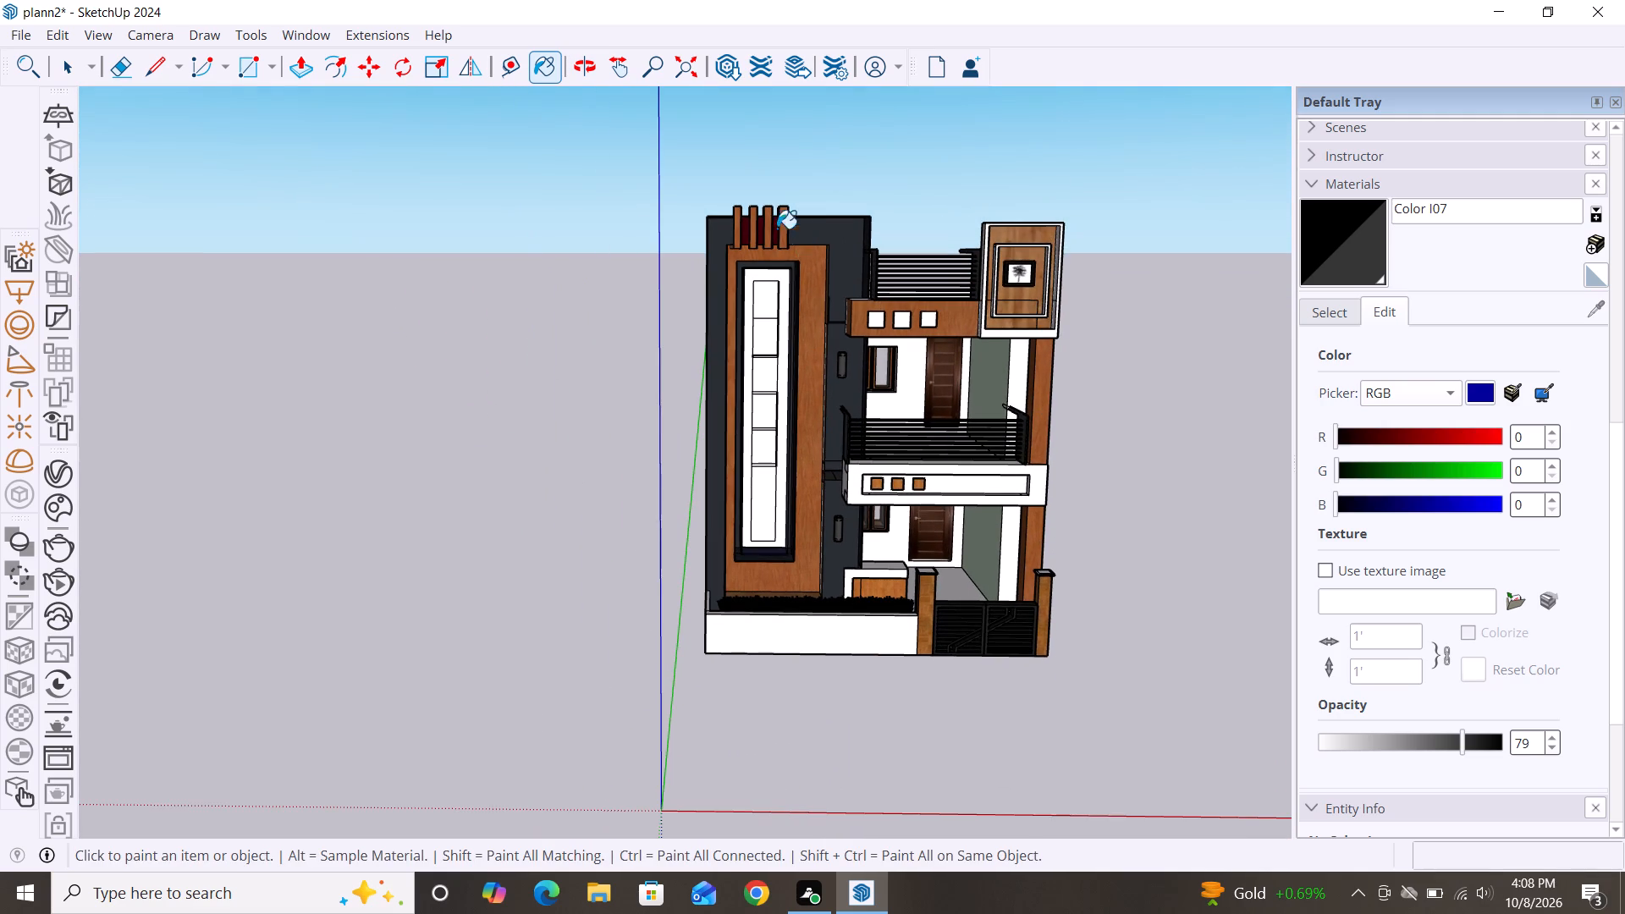
pyautogui.scroll(9, 770, 221)
pyautogui.click(780, 244)
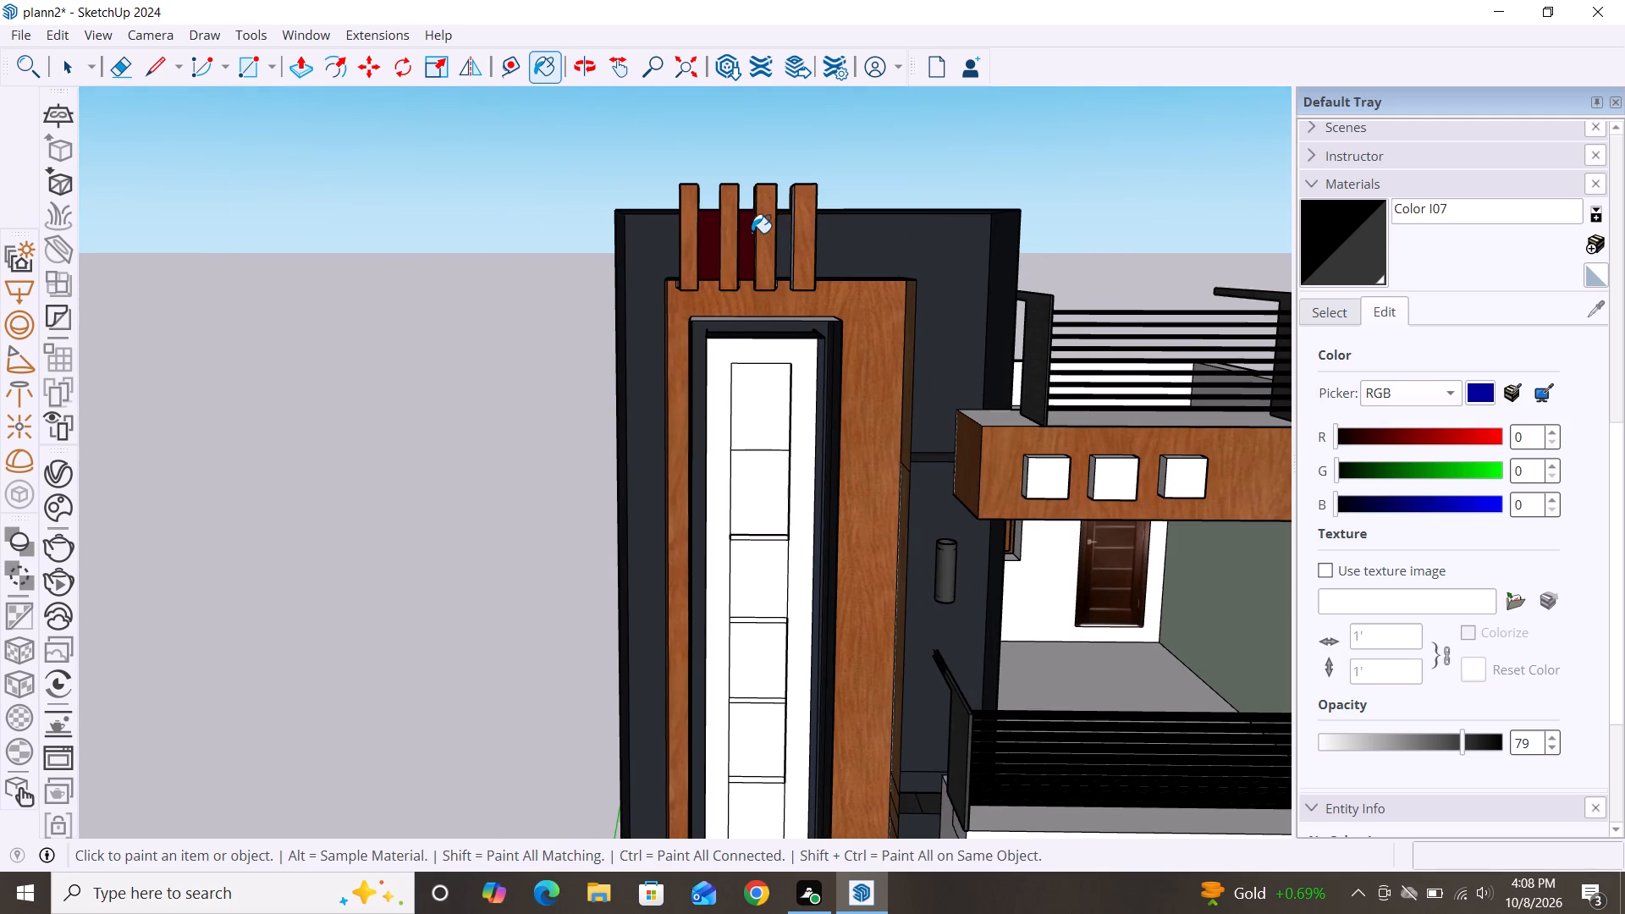
pyautogui.click(752, 233)
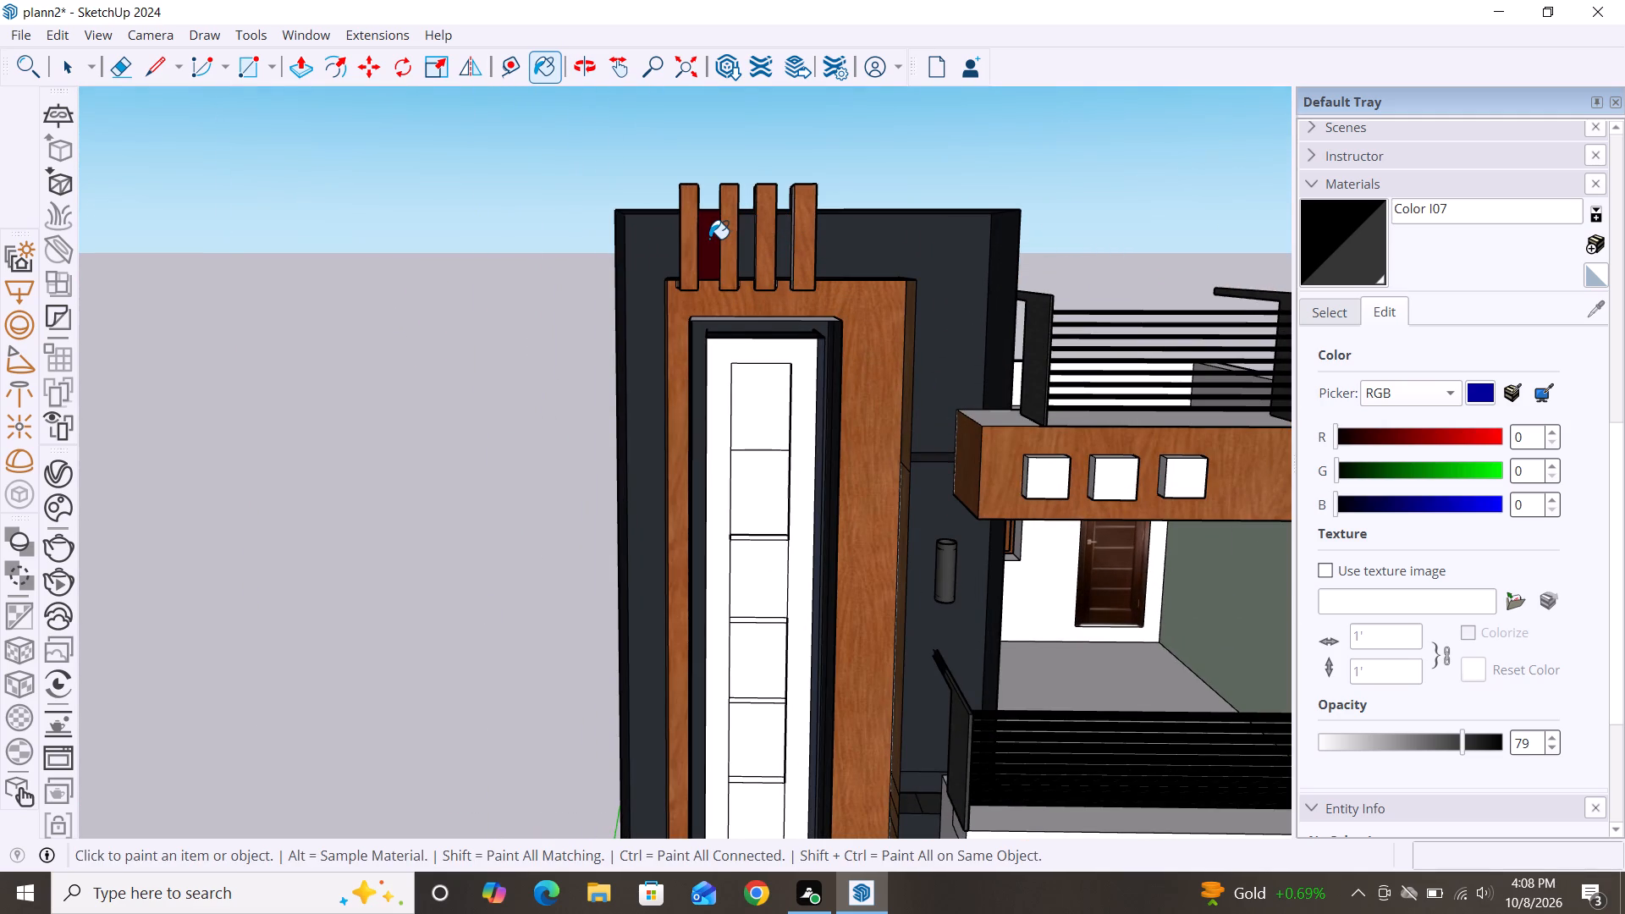
pyautogui.click(709, 239)
pyautogui.scroll(-3, 735, 296)
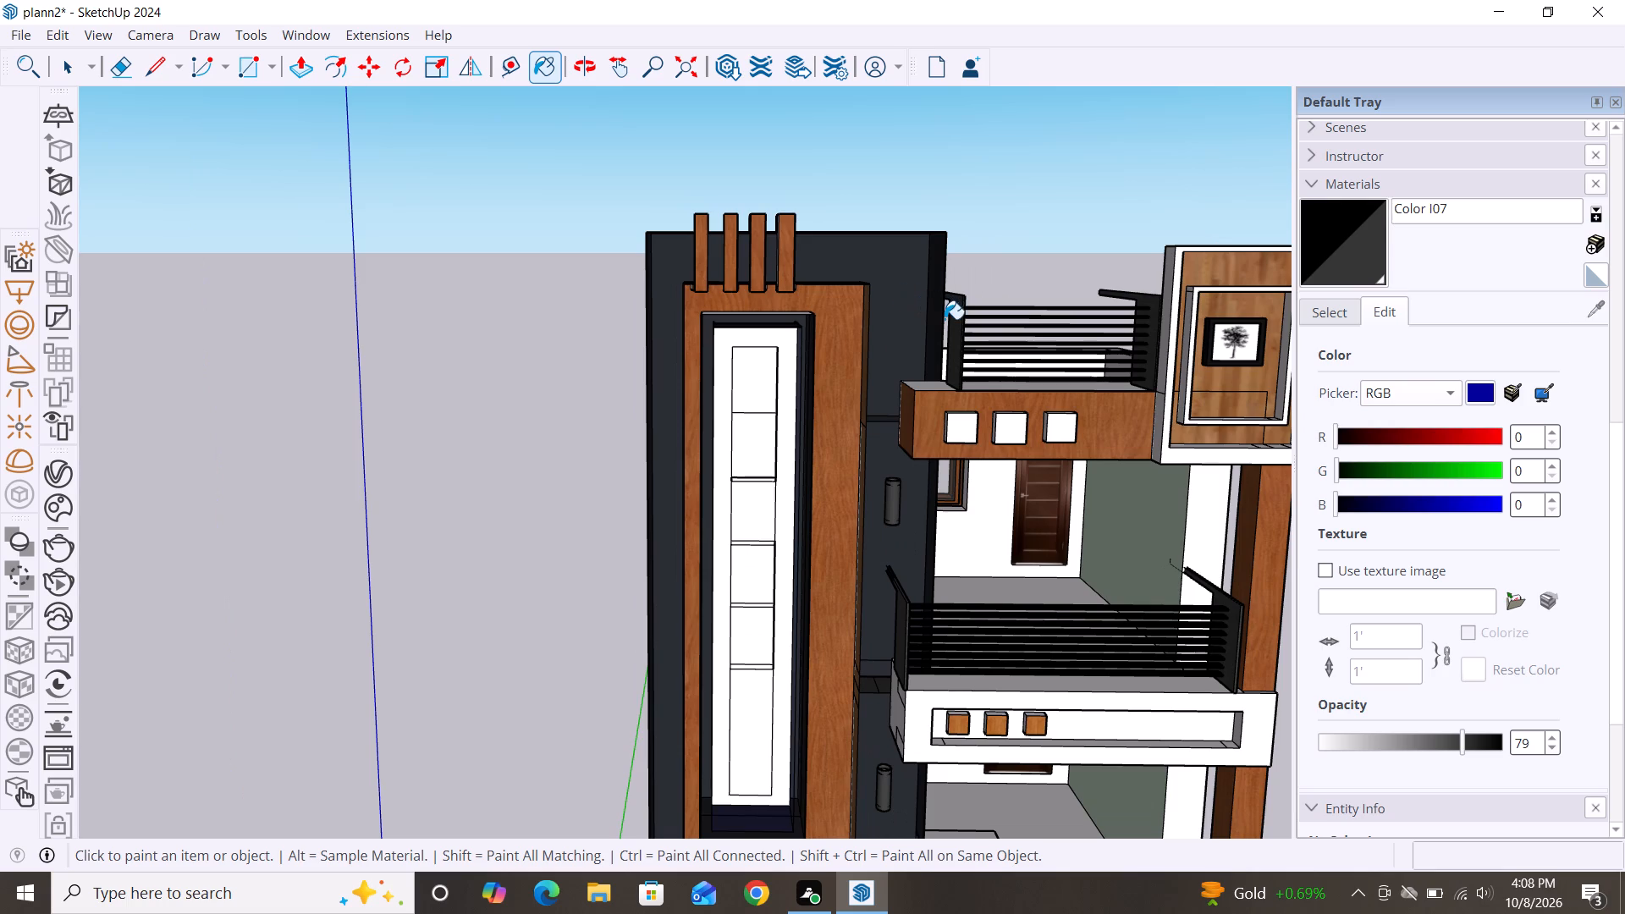
pyautogui.click(945, 319)
pyautogui.click(934, 313)
pyautogui.scroll(-2, 897, 298)
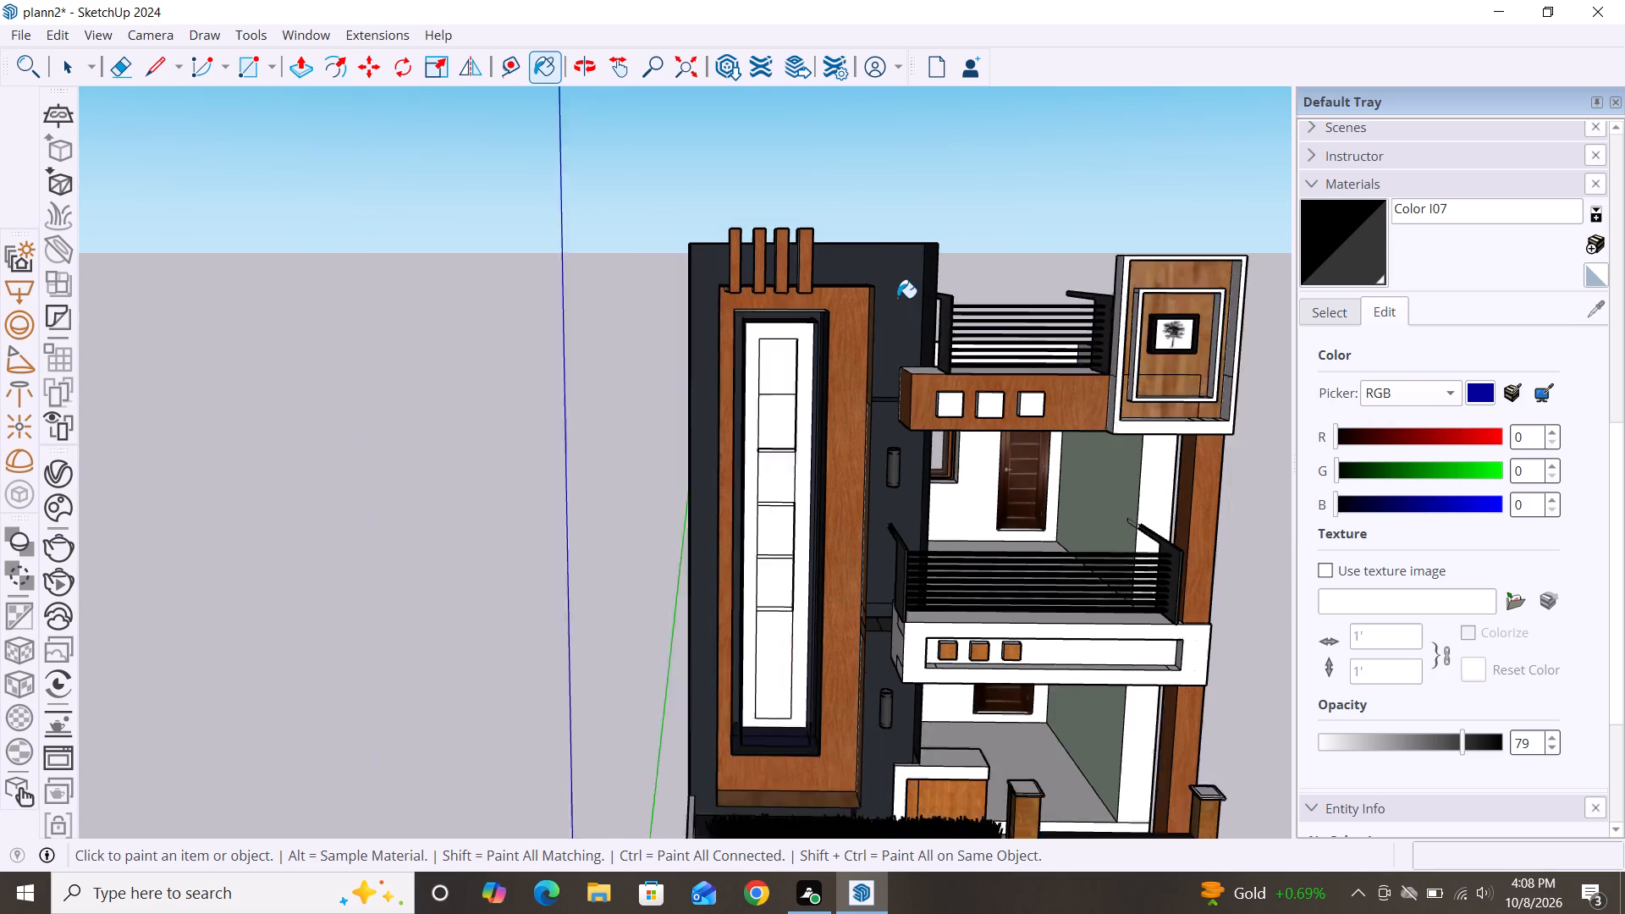
pyautogui.scroll(-5, 897, 298)
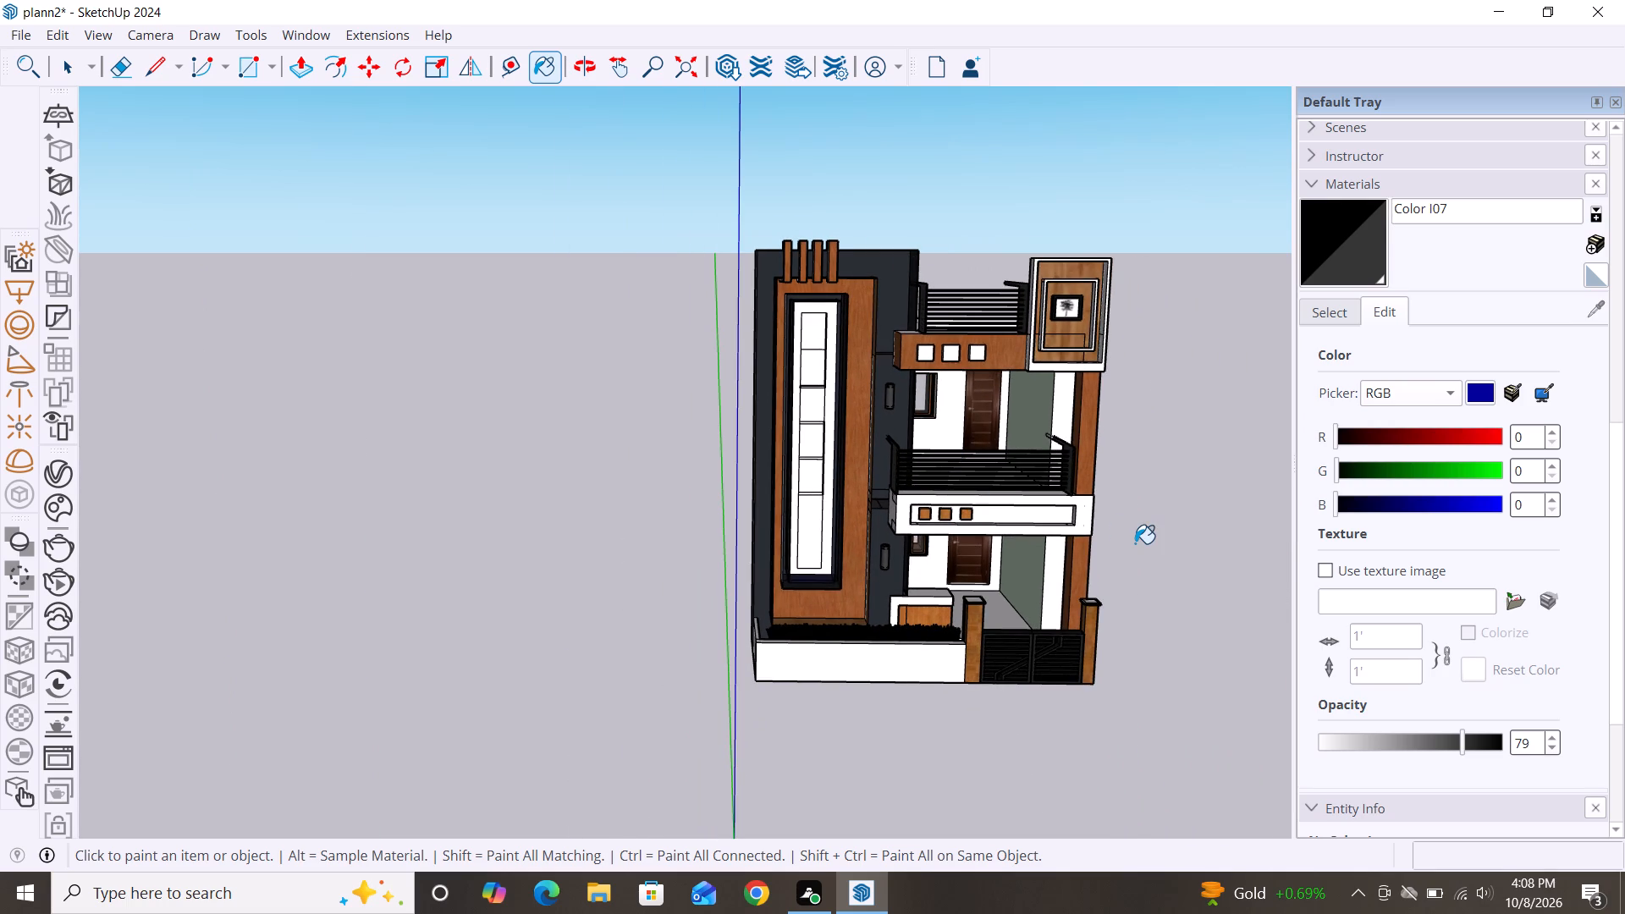
pyautogui.press('space')
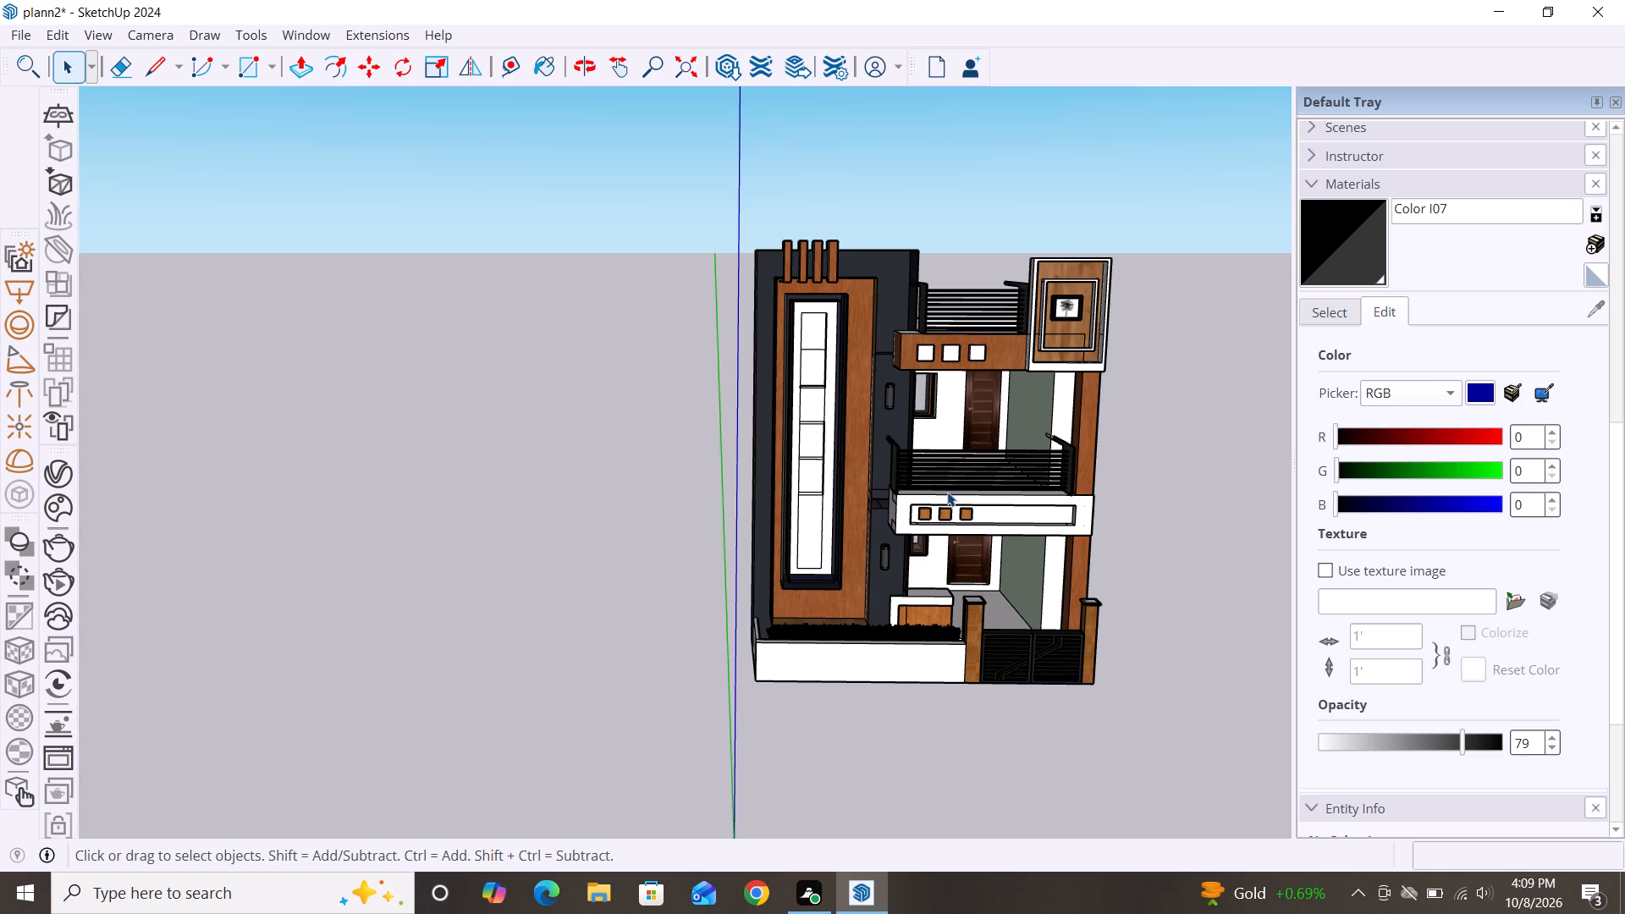
# Paint the front and top of the white cap over the small wood-clad block behind the planter with Color I07.
pyautogui.scroll(7, 931, 608)
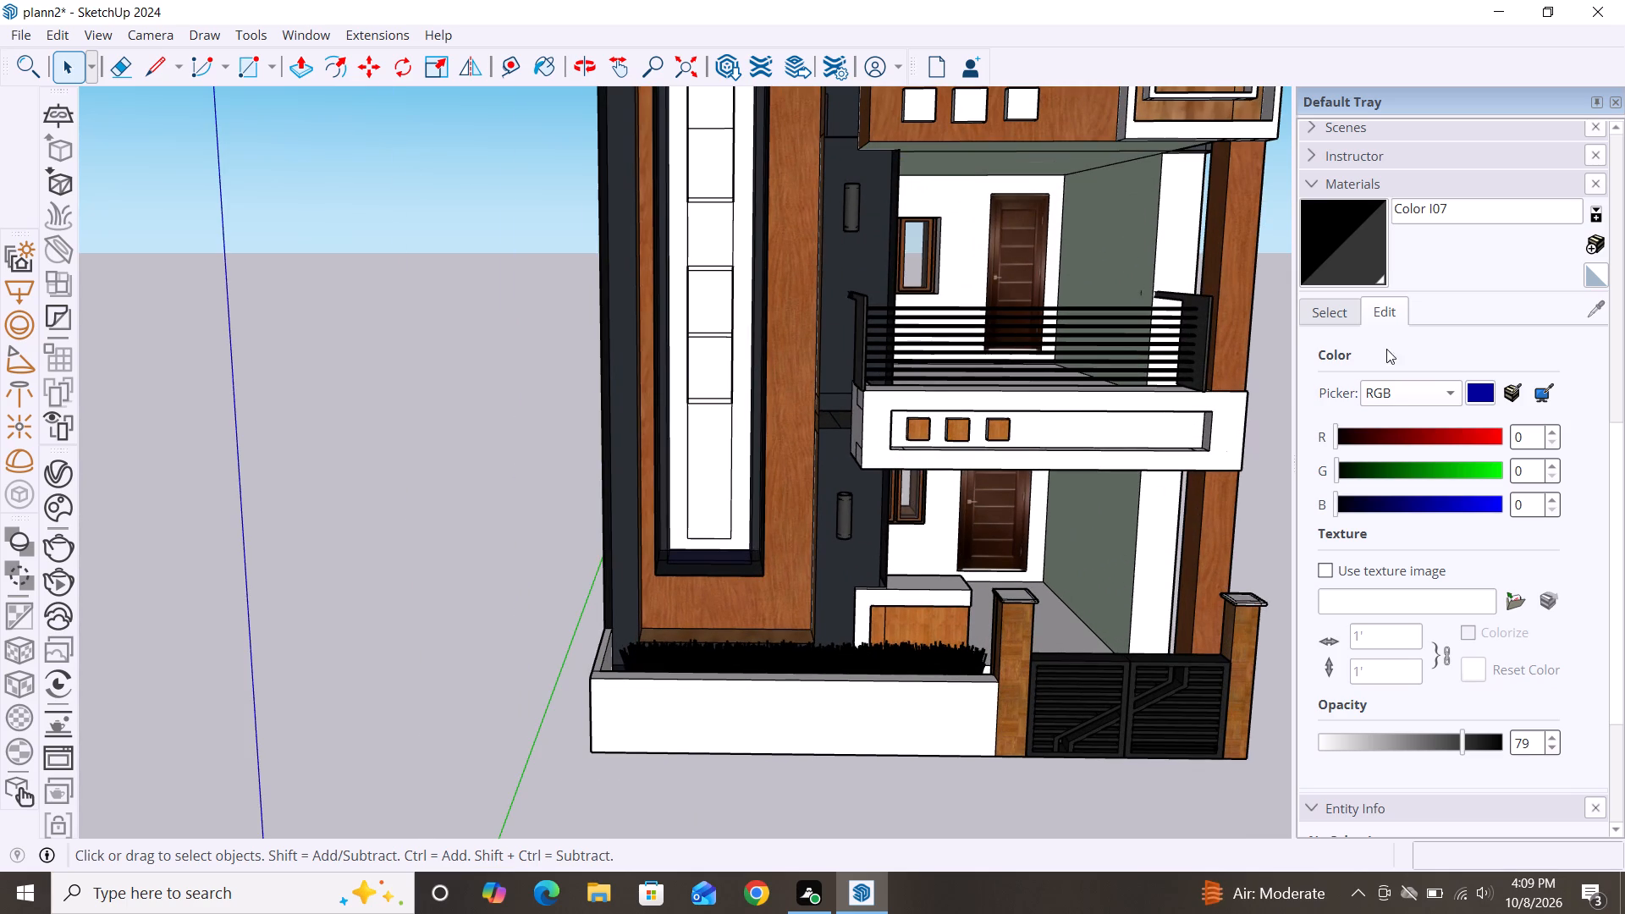
pyautogui.click(1355, 258)
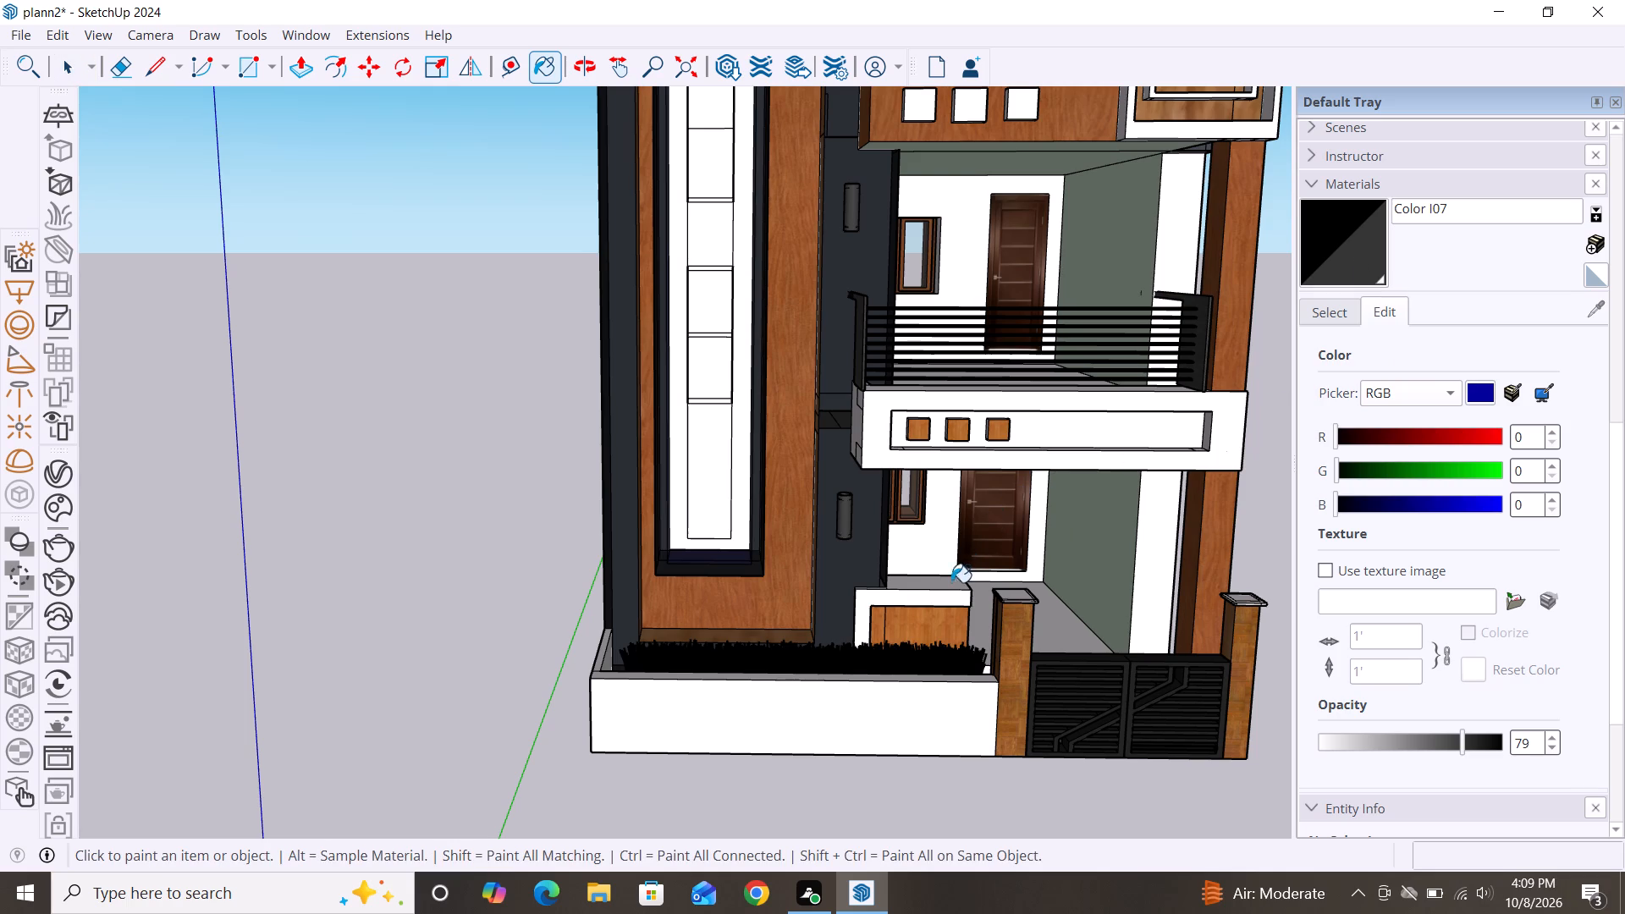
pyautogui.click(944, 596)
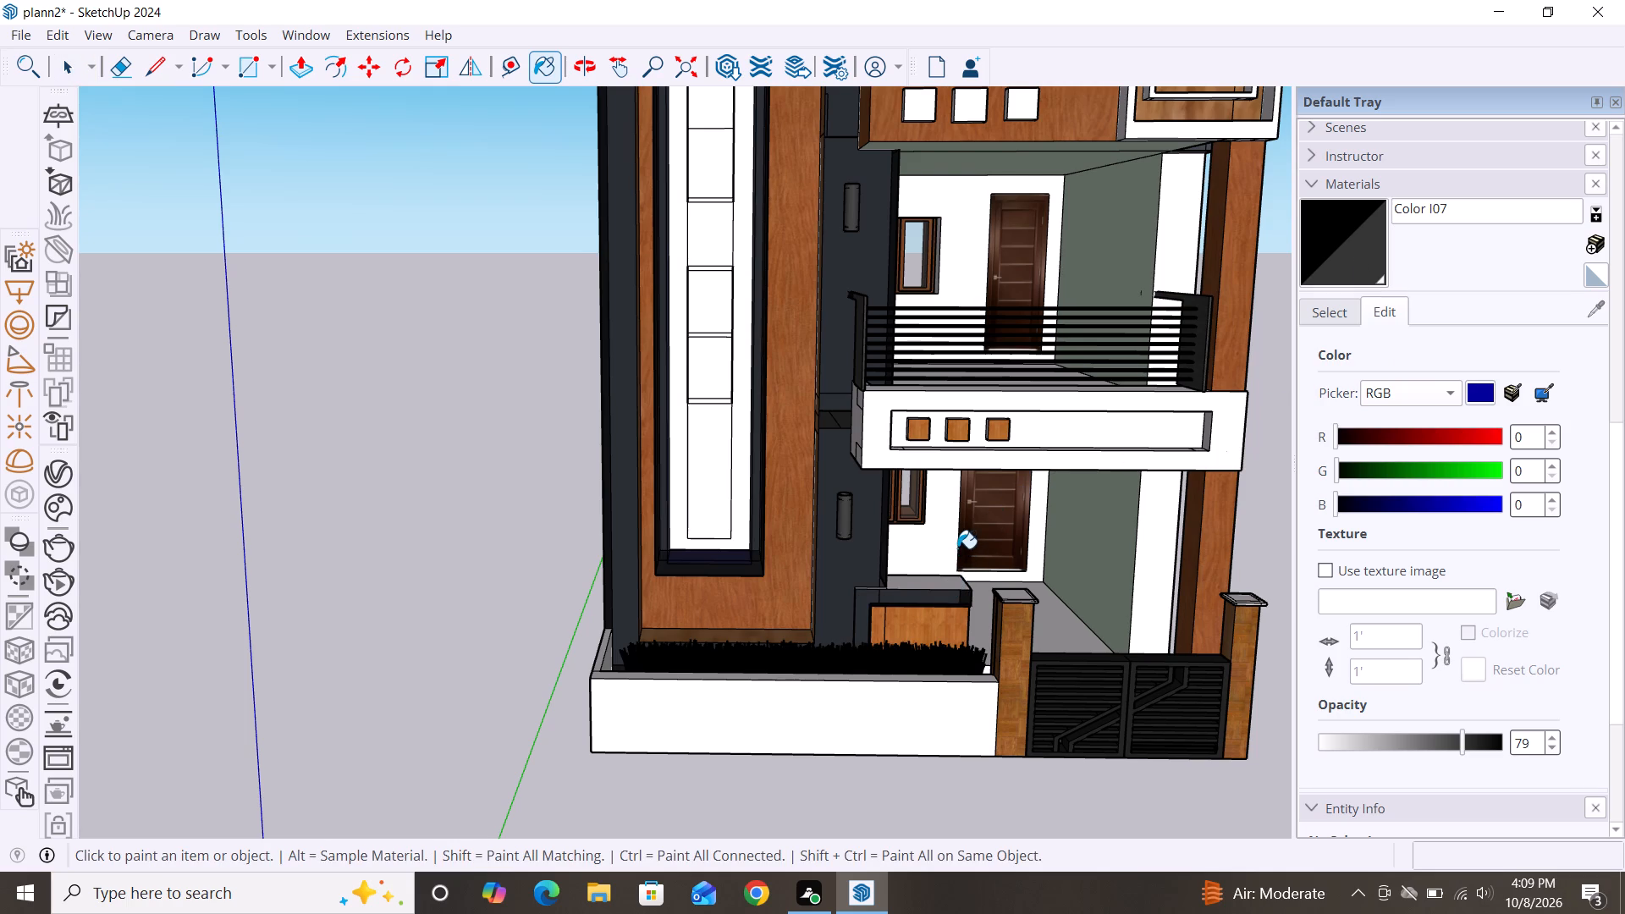
pyautogui.scroll(-2, 957, 548)
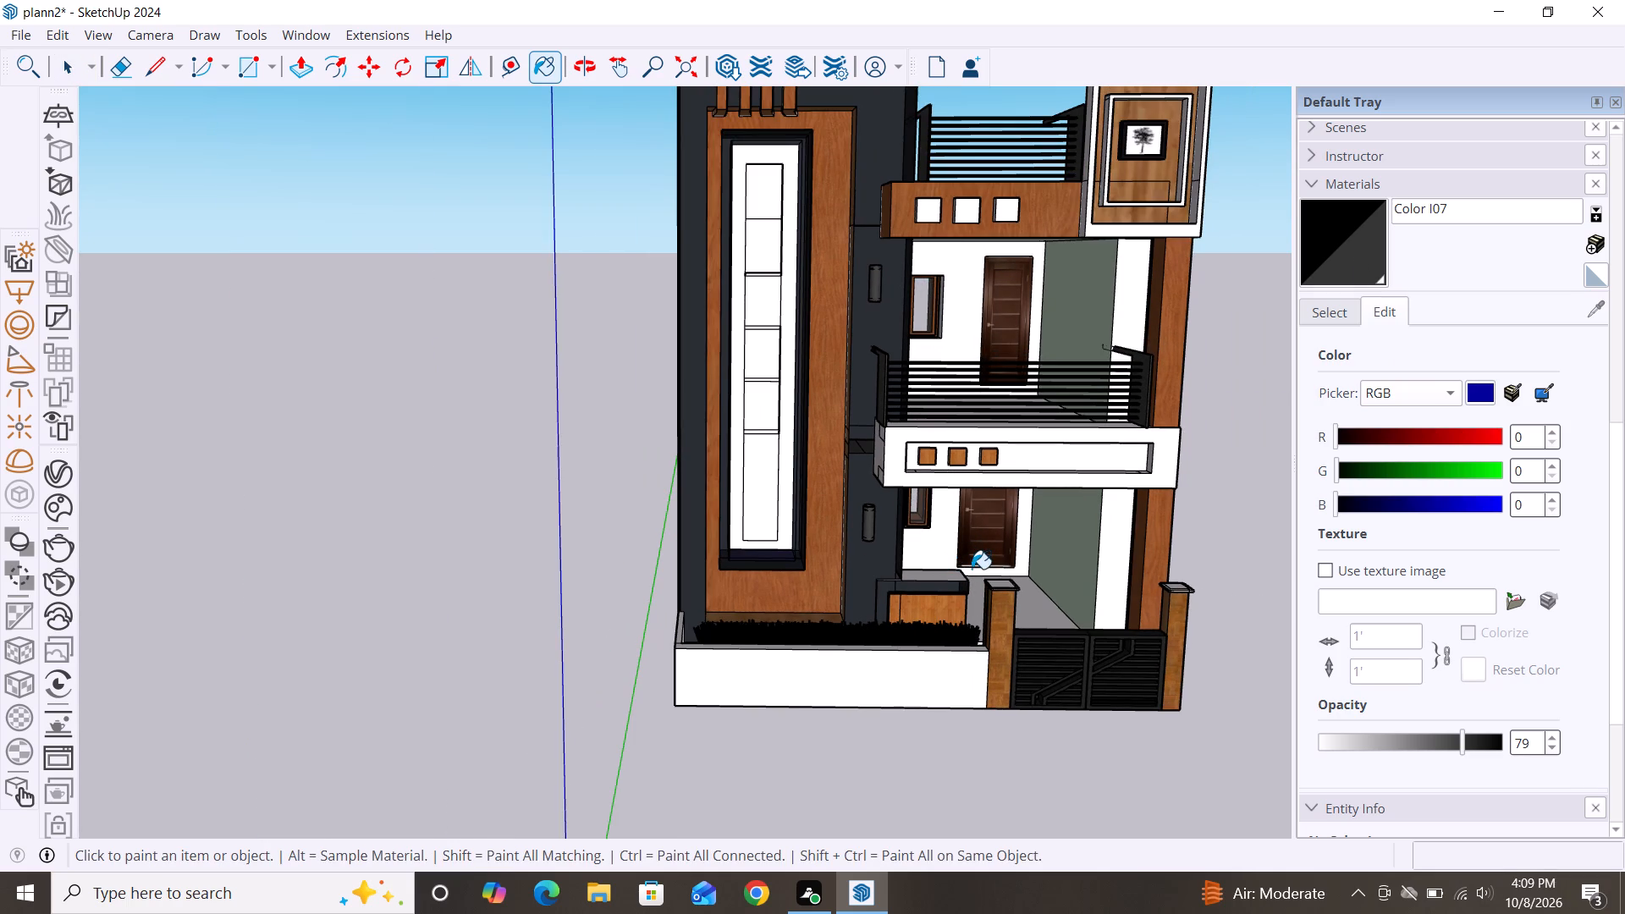
pyautogui.click(952, 575)
pyautogui.scroll(-2, 868, 548)
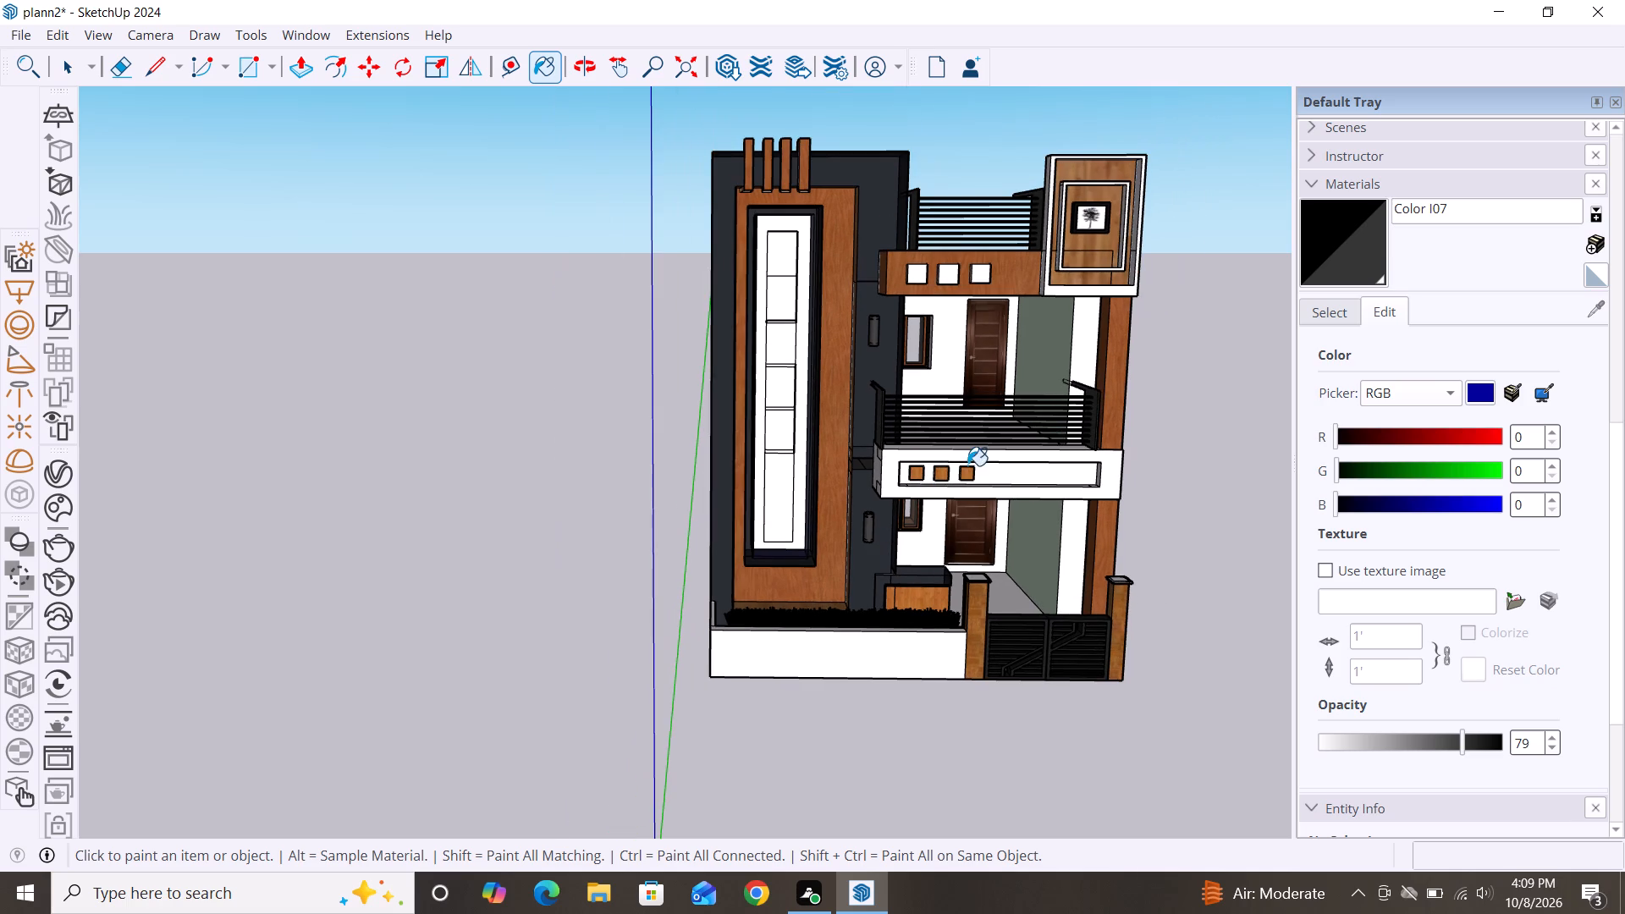
pyautogui.press('space')
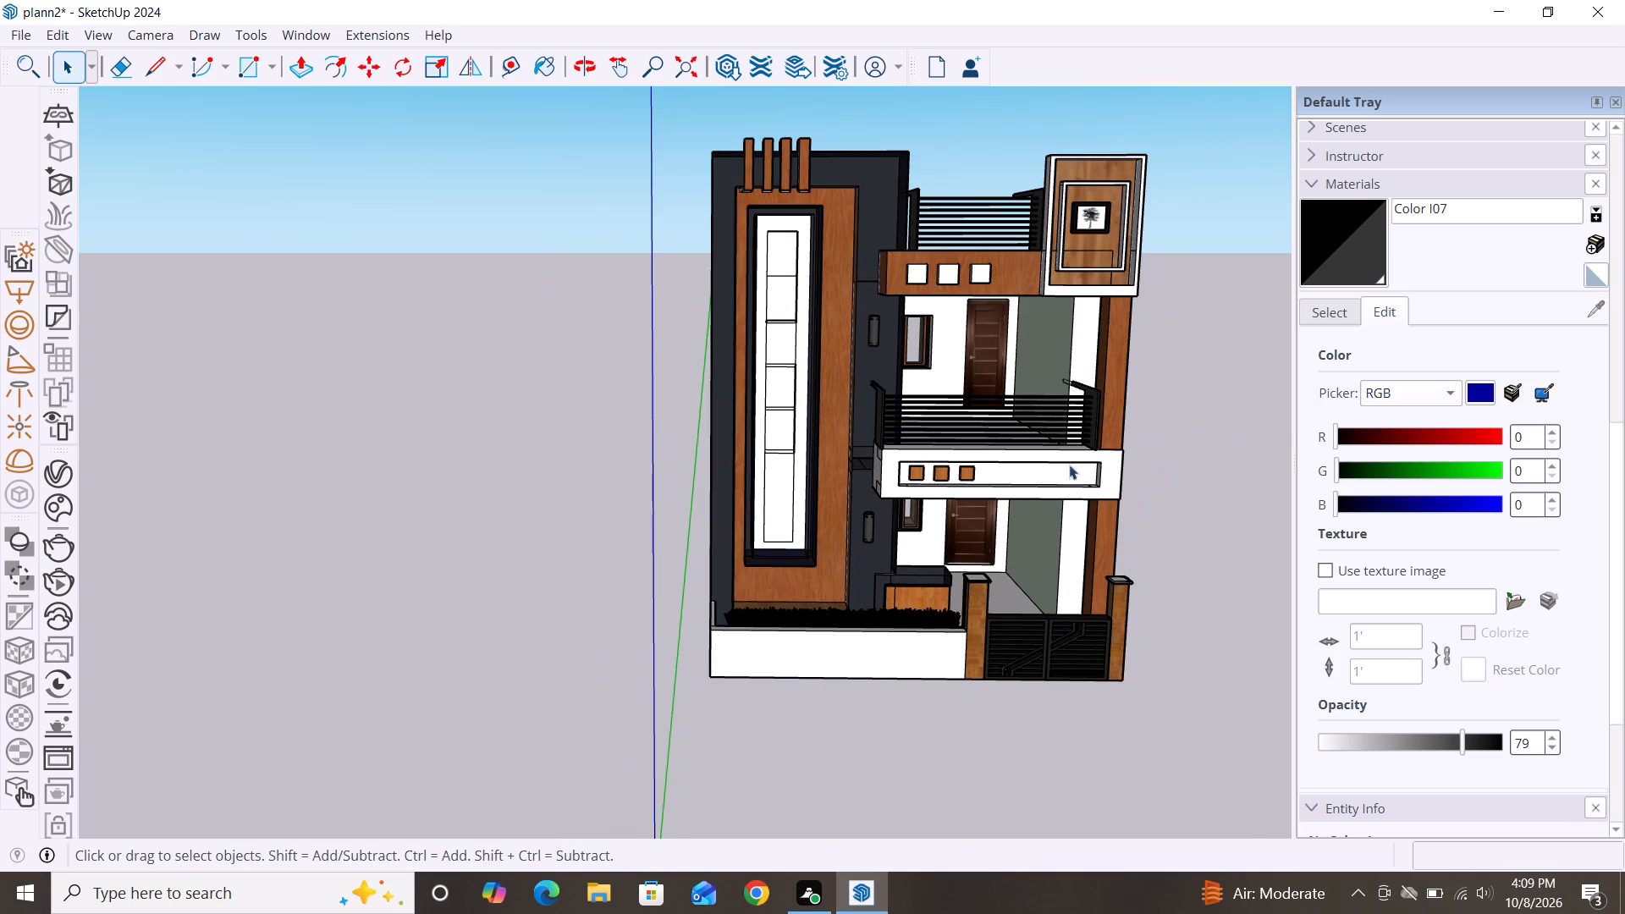
# Start a Push/Pull on the top face of the dark cap over the small wood-clad block beside the tower.
pyautogui.scroll(-4, 1016, 419)
pyautogui.keyDown('alt'); pyautogui.moveTo(1006, 561); pyautogui.dragTo(982, 533, button='middle'); pyautogui.keyUp('alt')
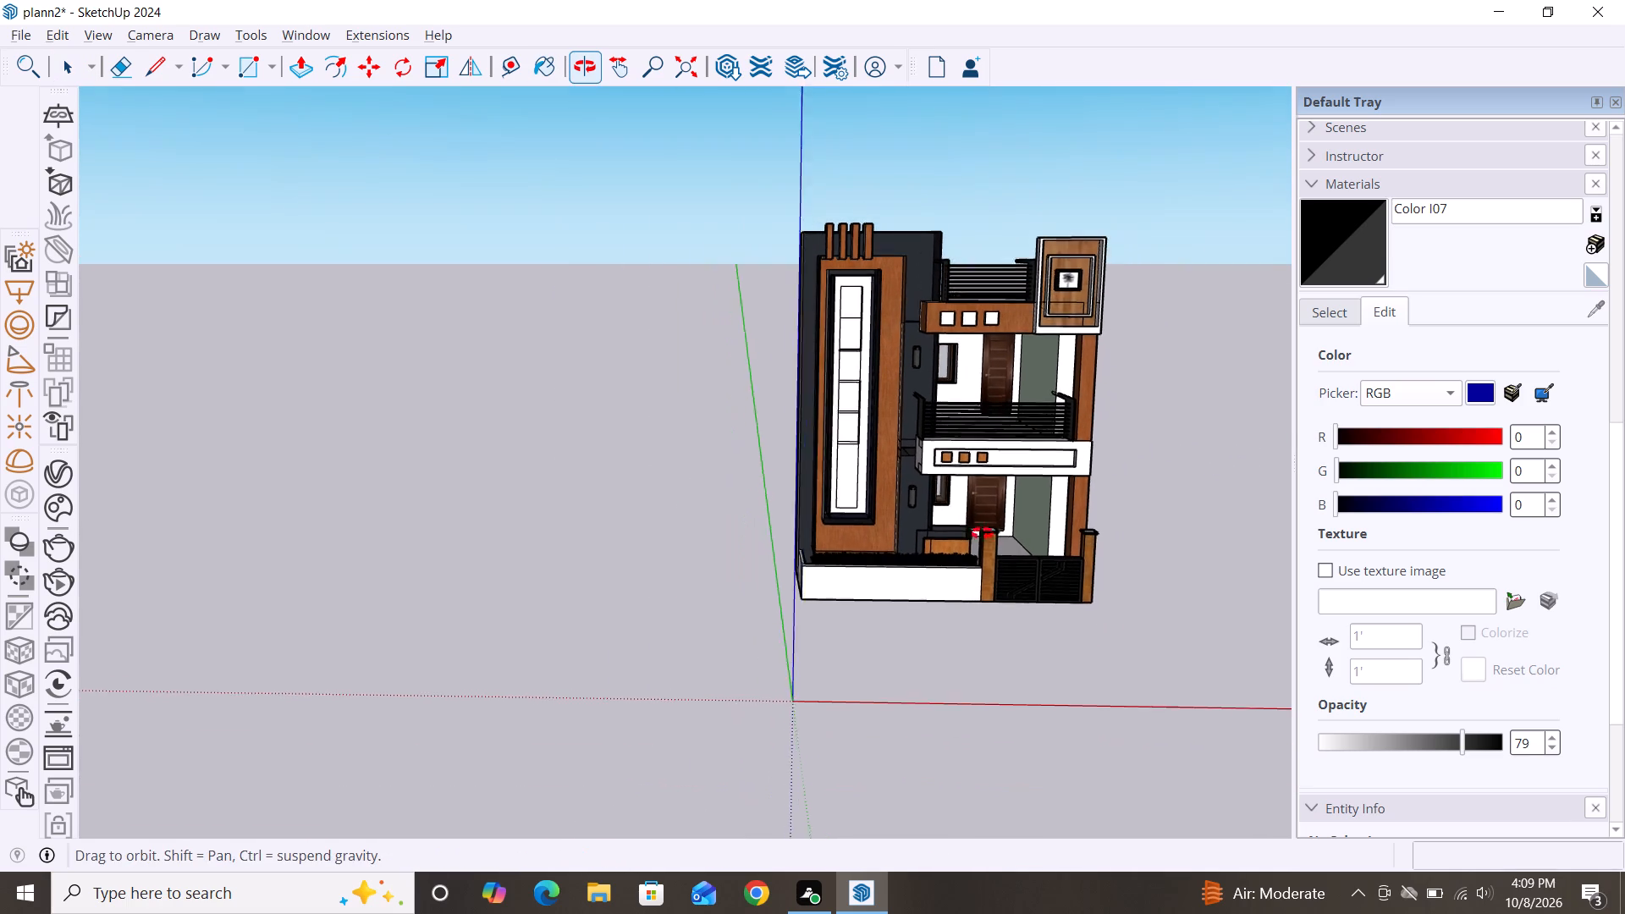
pyautogui.keyDown('alt'); pyautogui.moveTo(982, 533); pyautogui.dragTo(937, 509, button='middle'); pyautogui.keyUp('alt')
pyautogui.scroll(3, 954, 519)
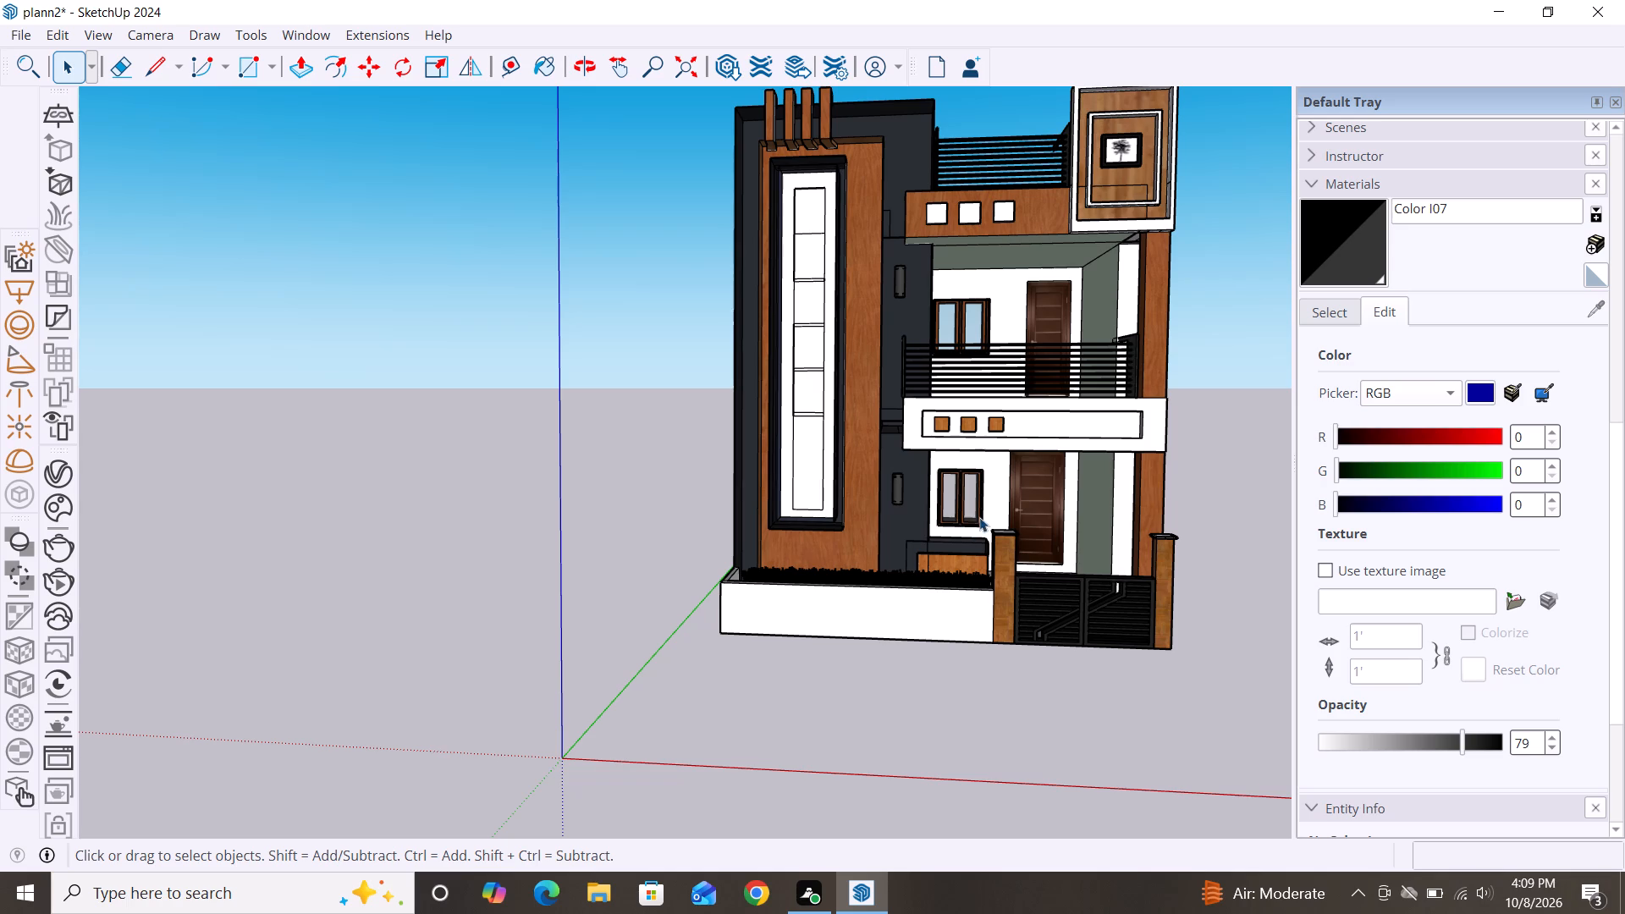
pyautogui.scroll(2, 931, 557)
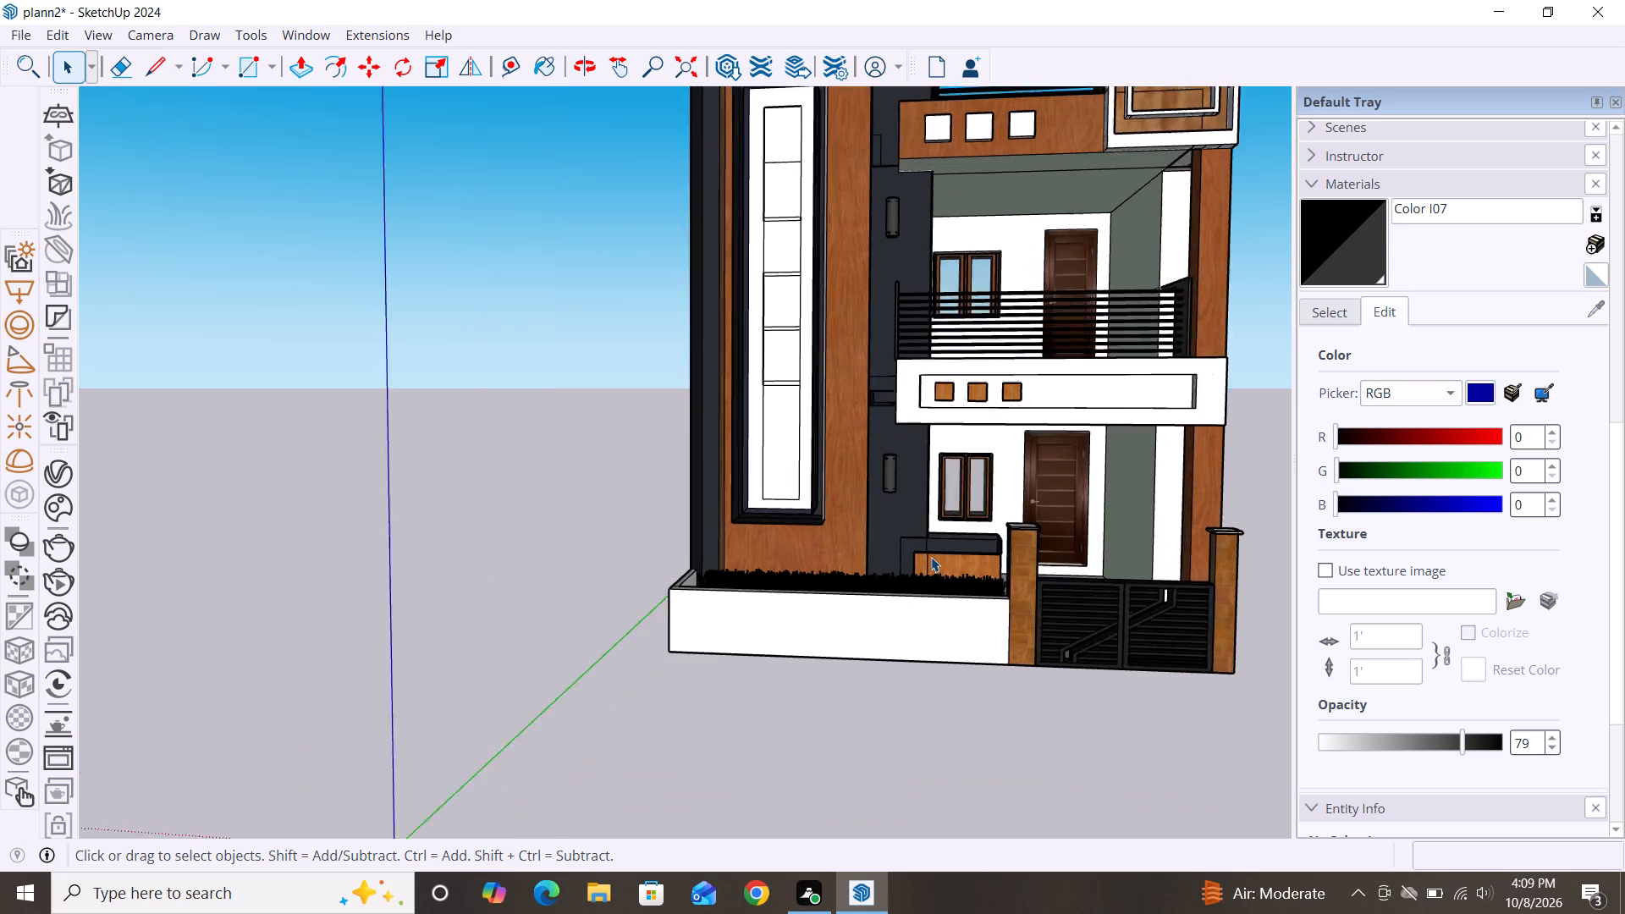
pyautogui.scroll(5, 931, 557)
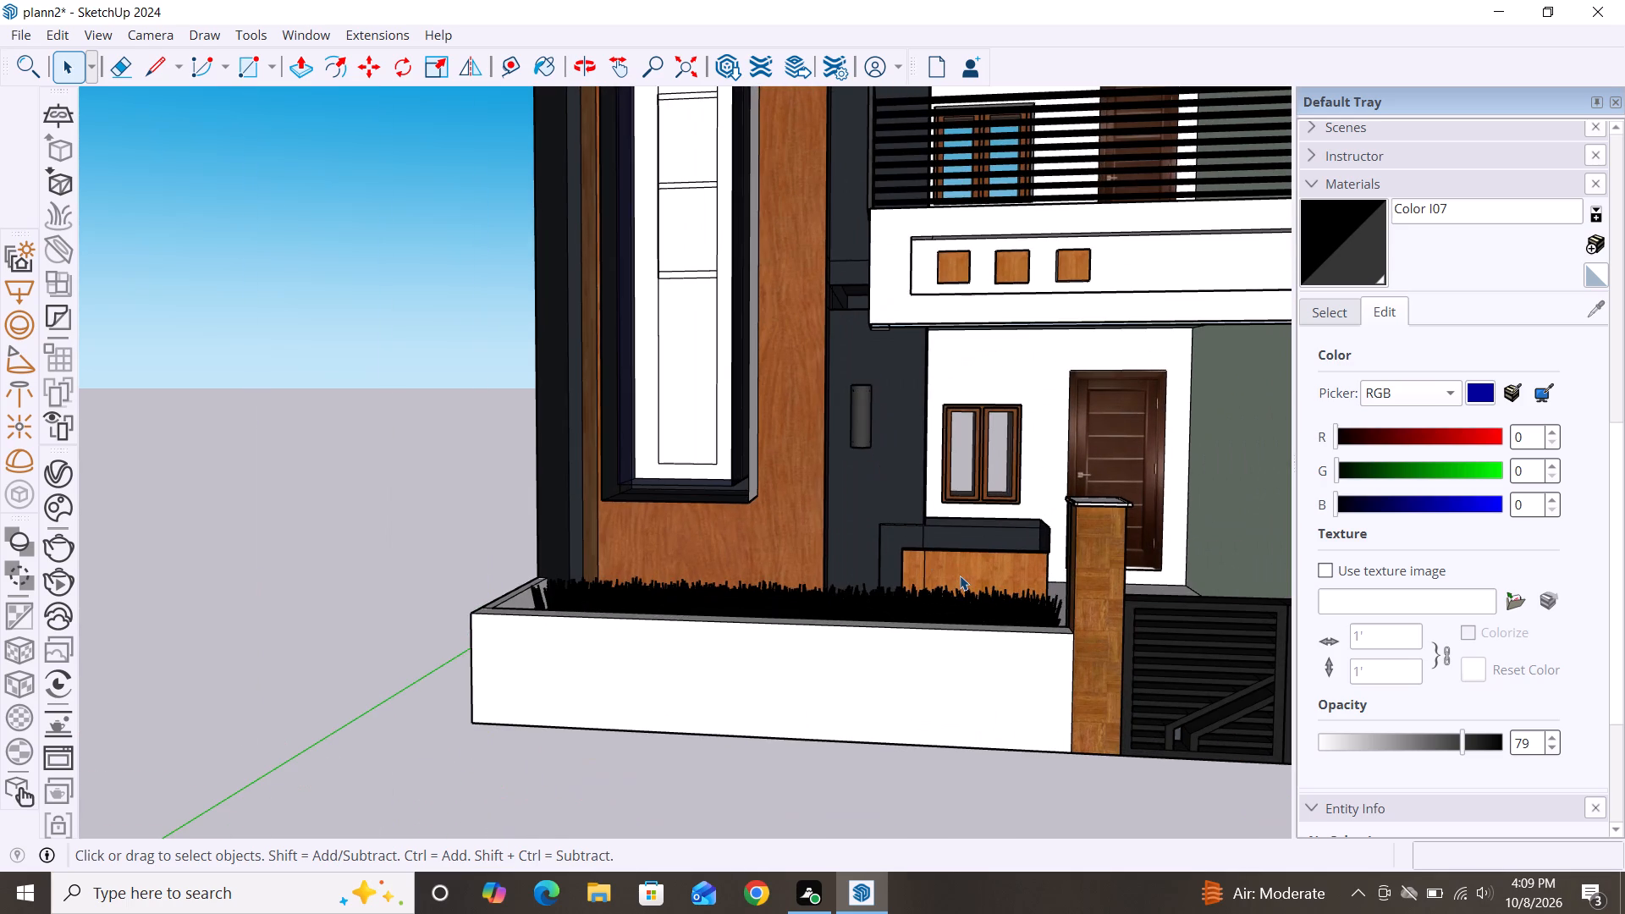
pyautogui.keyDown('alt'); pyautogui.moveTo(960, 575); pyautogui.dragTo(1085, 698, button='middle'); pyautogui.keyUp('alt')
pyautogui.keyDown('alt'); pyautogui.scroll(1, 1056, 618); pyautogui.keyUp('alt')
pyautogui.scroll(8, 903, 493)
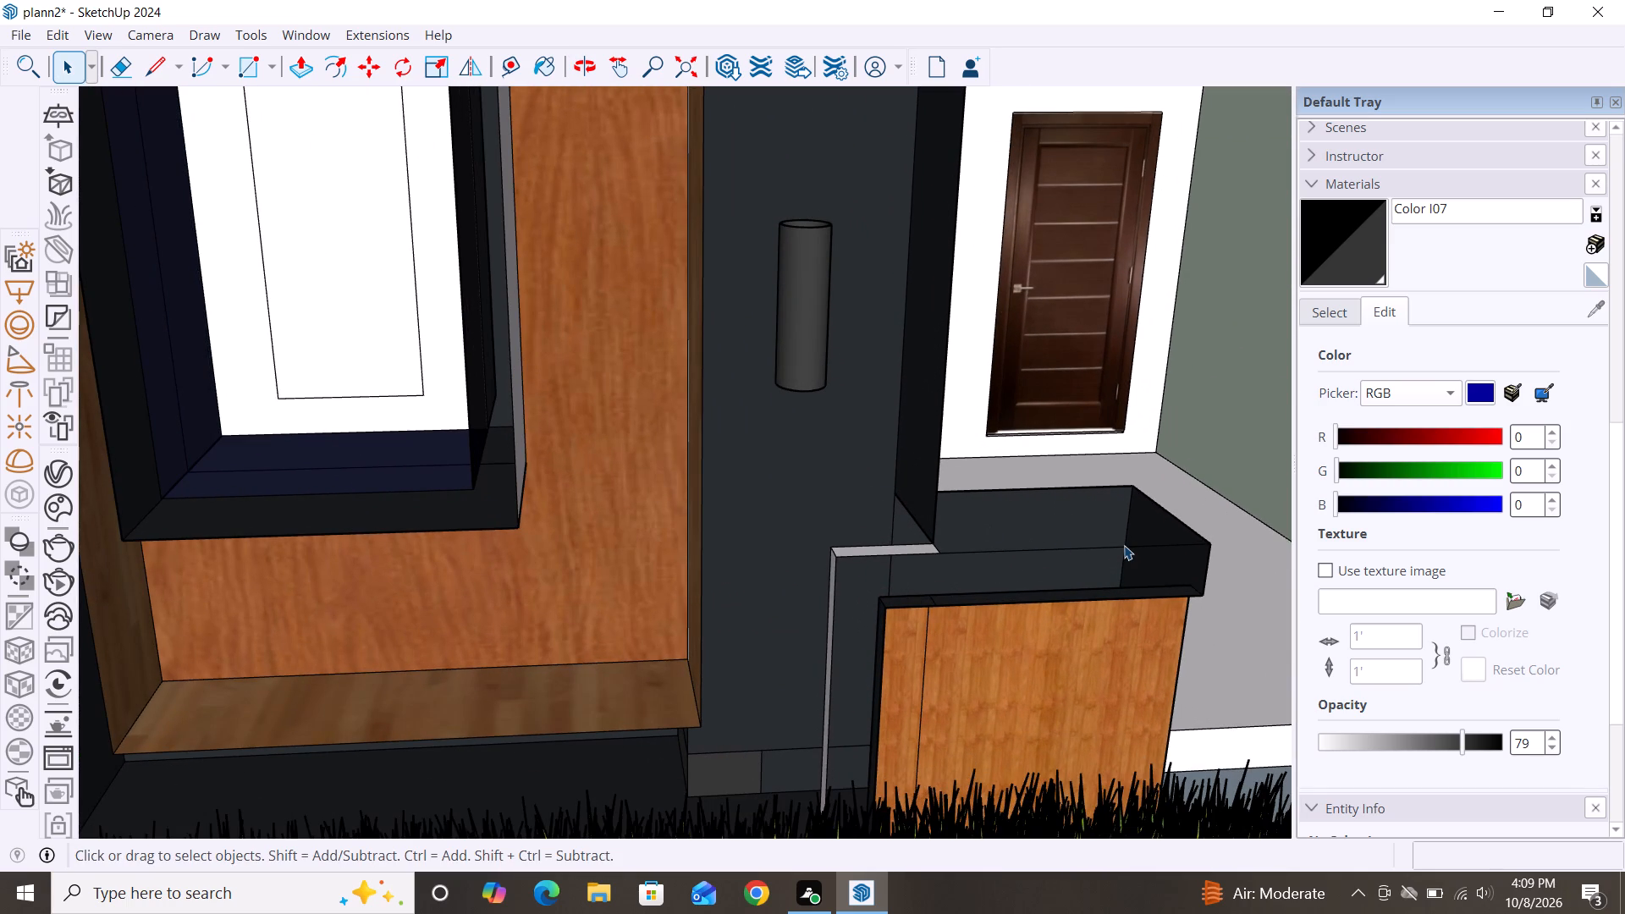
pyautogui.press('p')
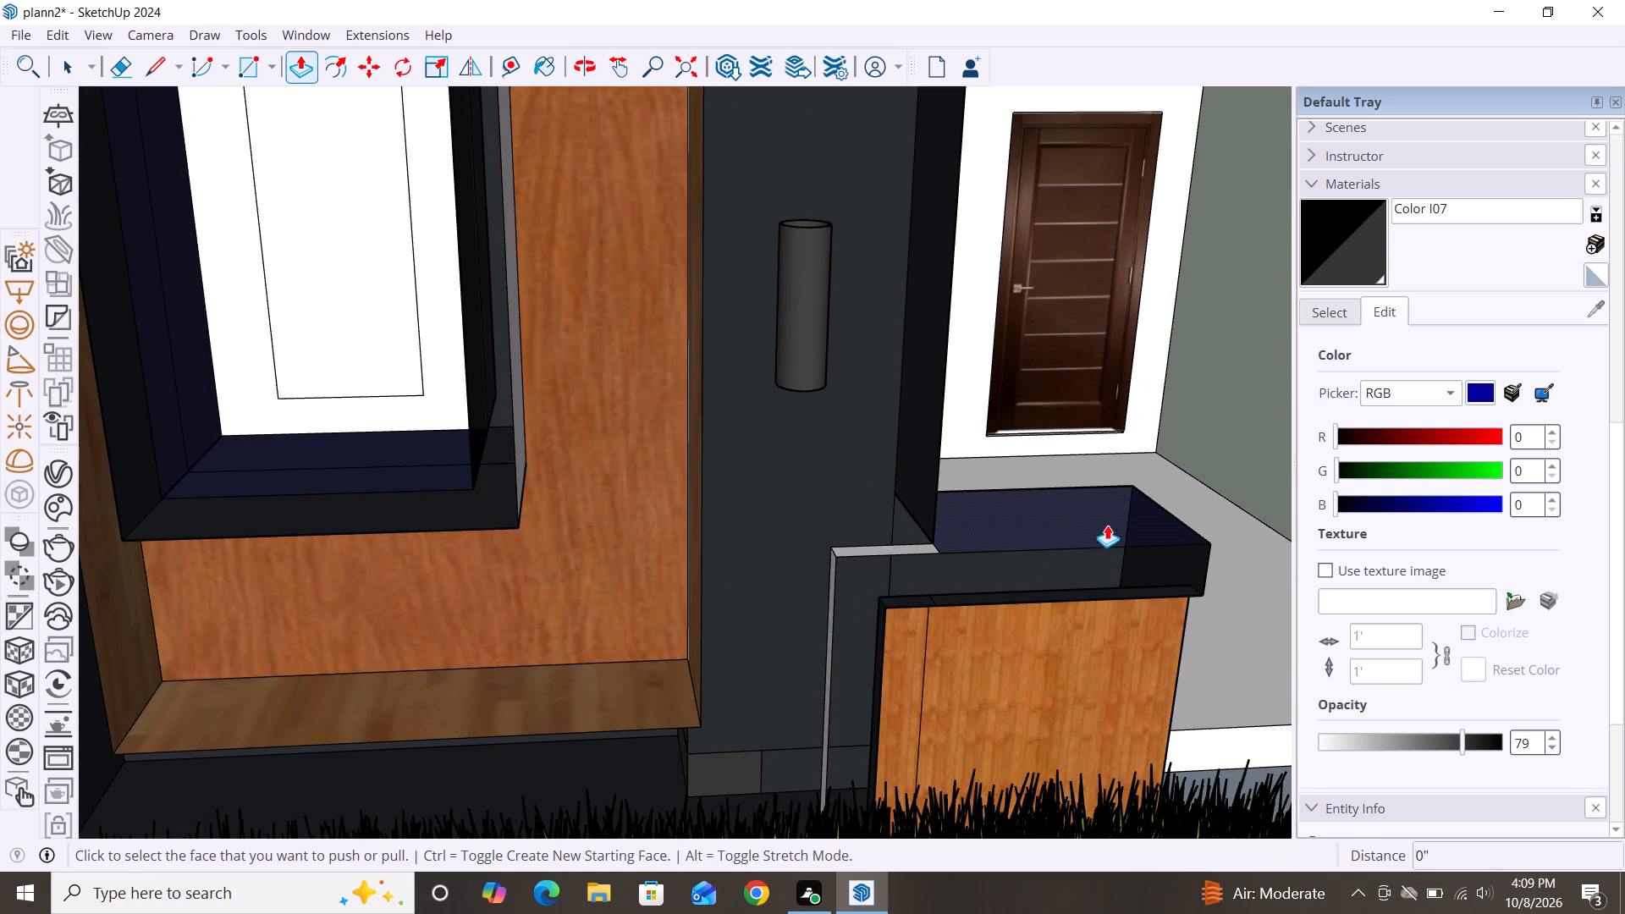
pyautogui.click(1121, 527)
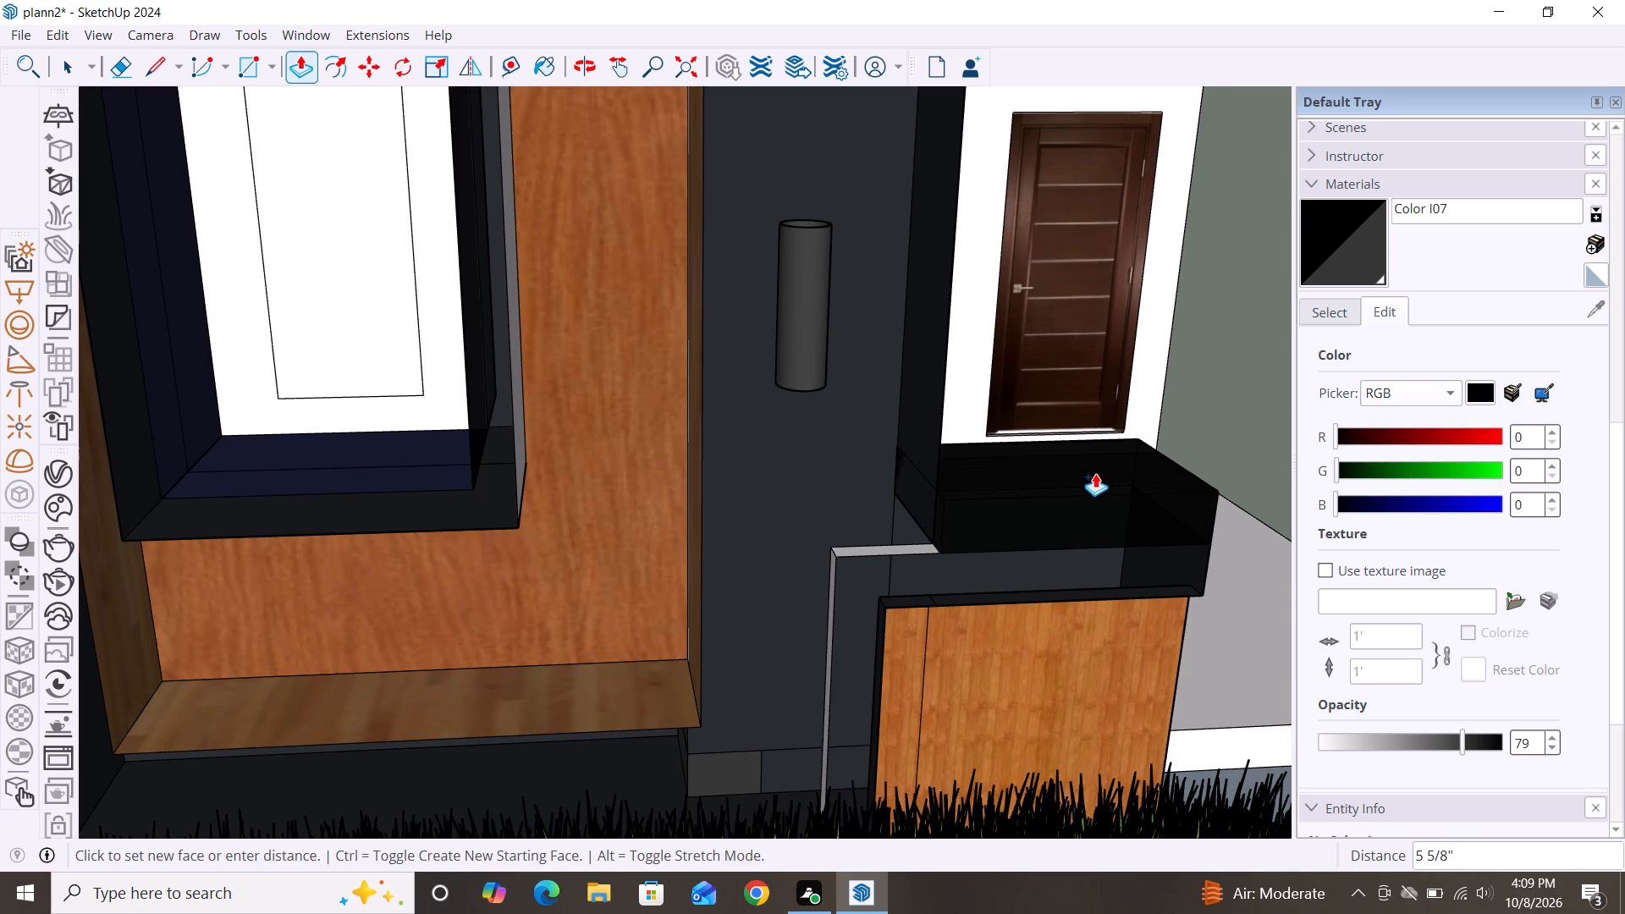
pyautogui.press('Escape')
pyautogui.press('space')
# Examine the whole house front from several angles and distances.
pyautogui.scroll(-6, 913, 435)
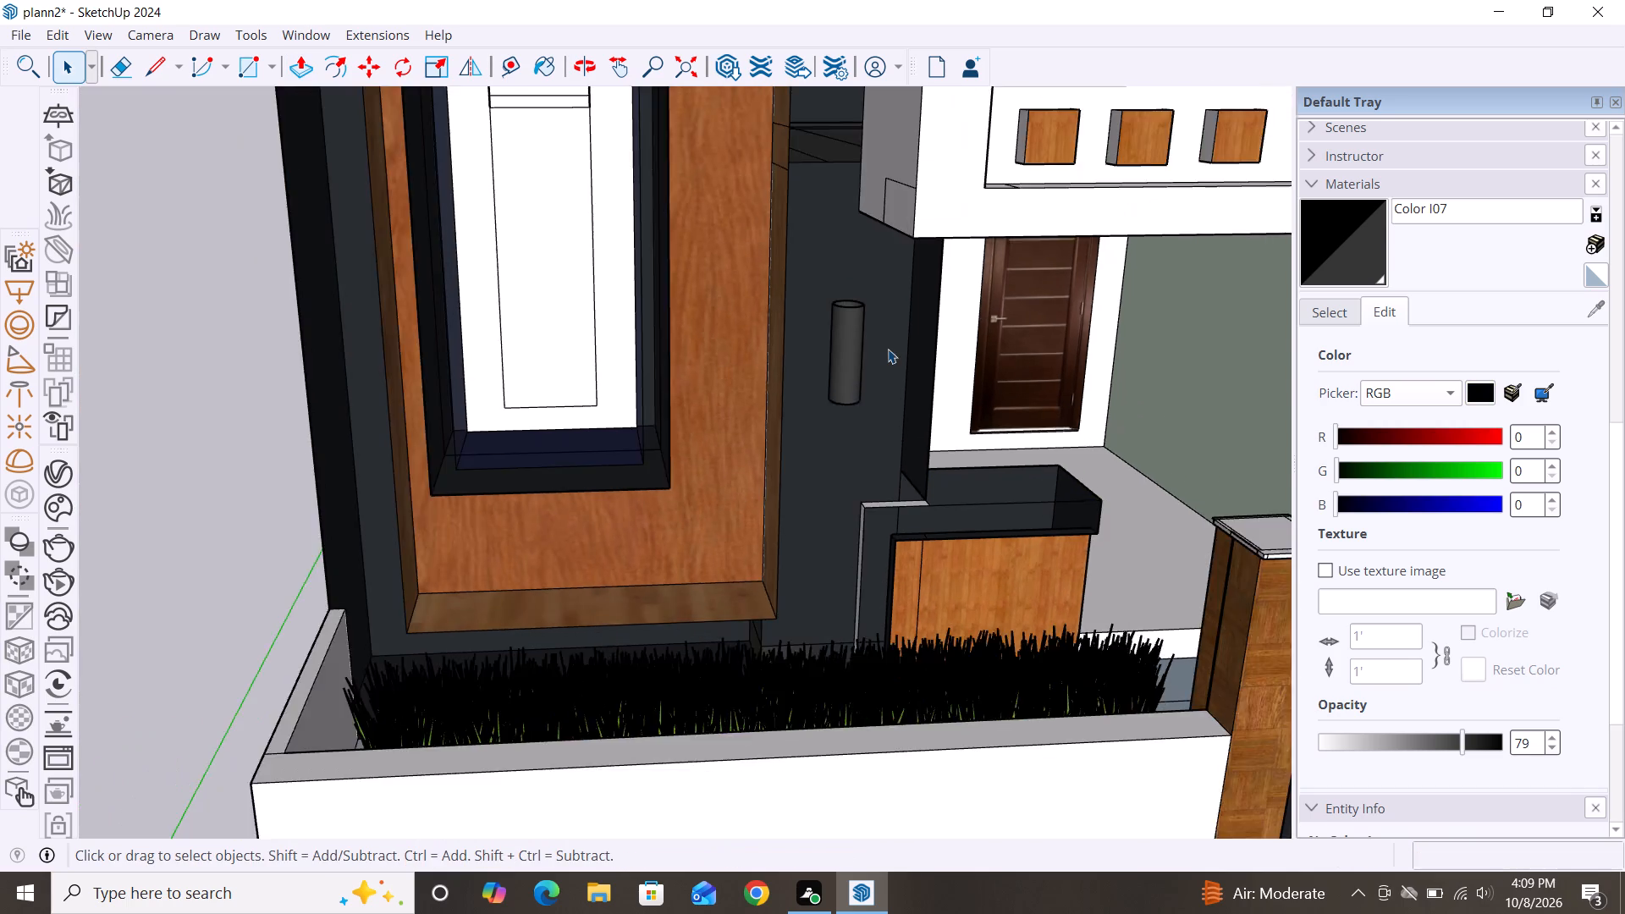
pyautogui.scroll(-8, 888, 349)
pyautogui.scroll(-3, 786, 377)
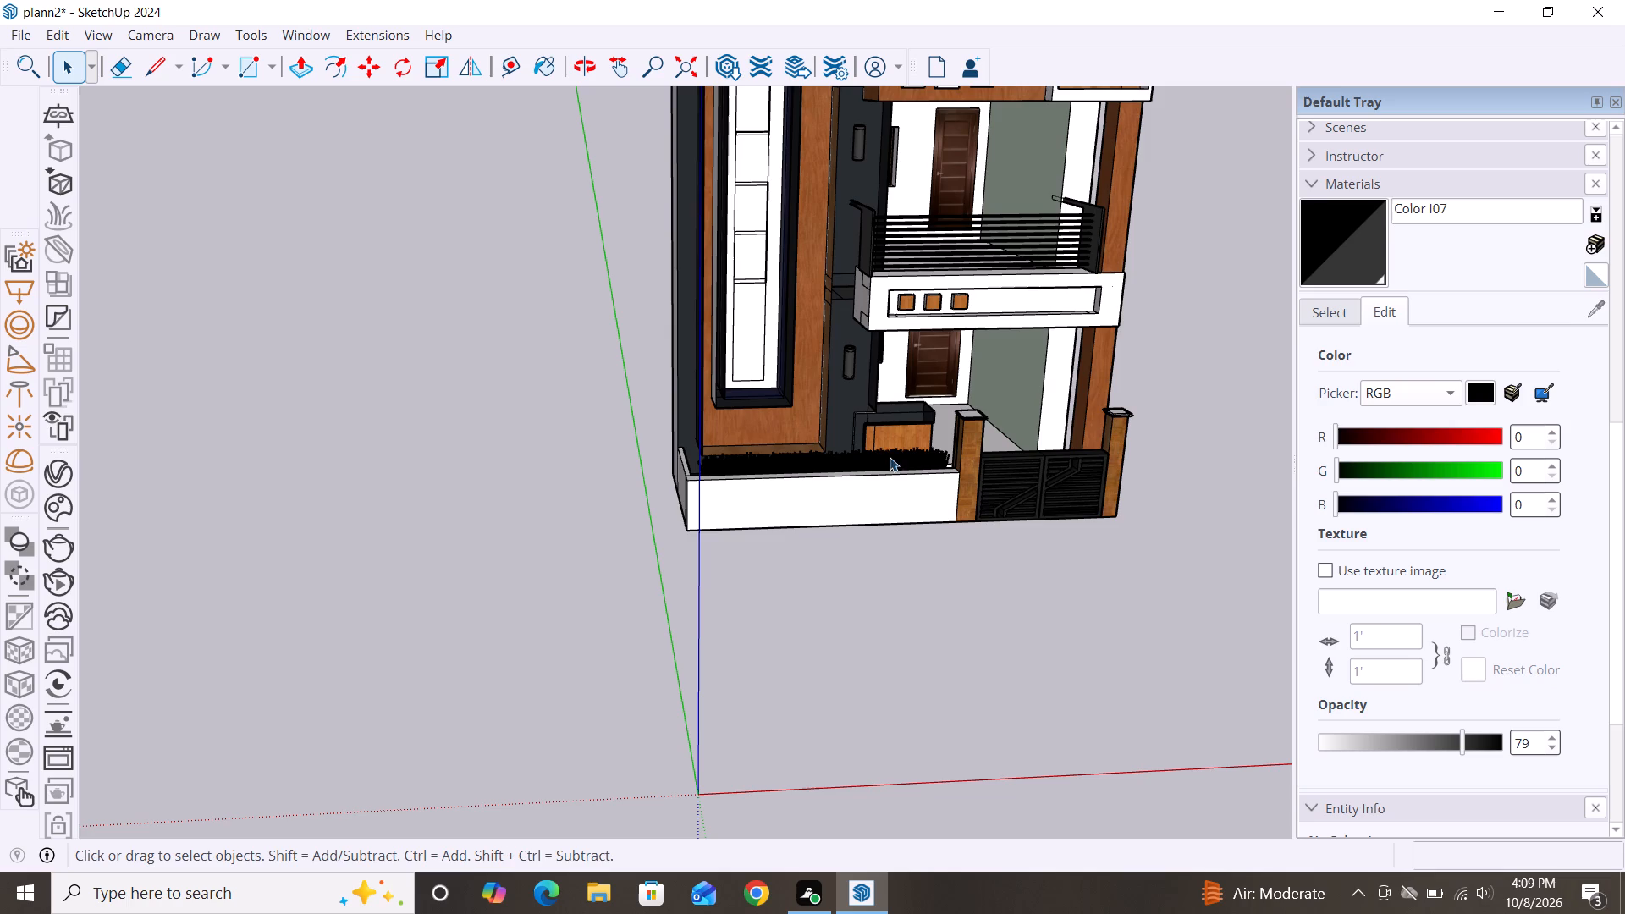
pyautogui.moveTo(1113, 573); pyautogui.dragTo(1043, 552, button='middle')
pyautogui.scroll(-2, 1071, 555)
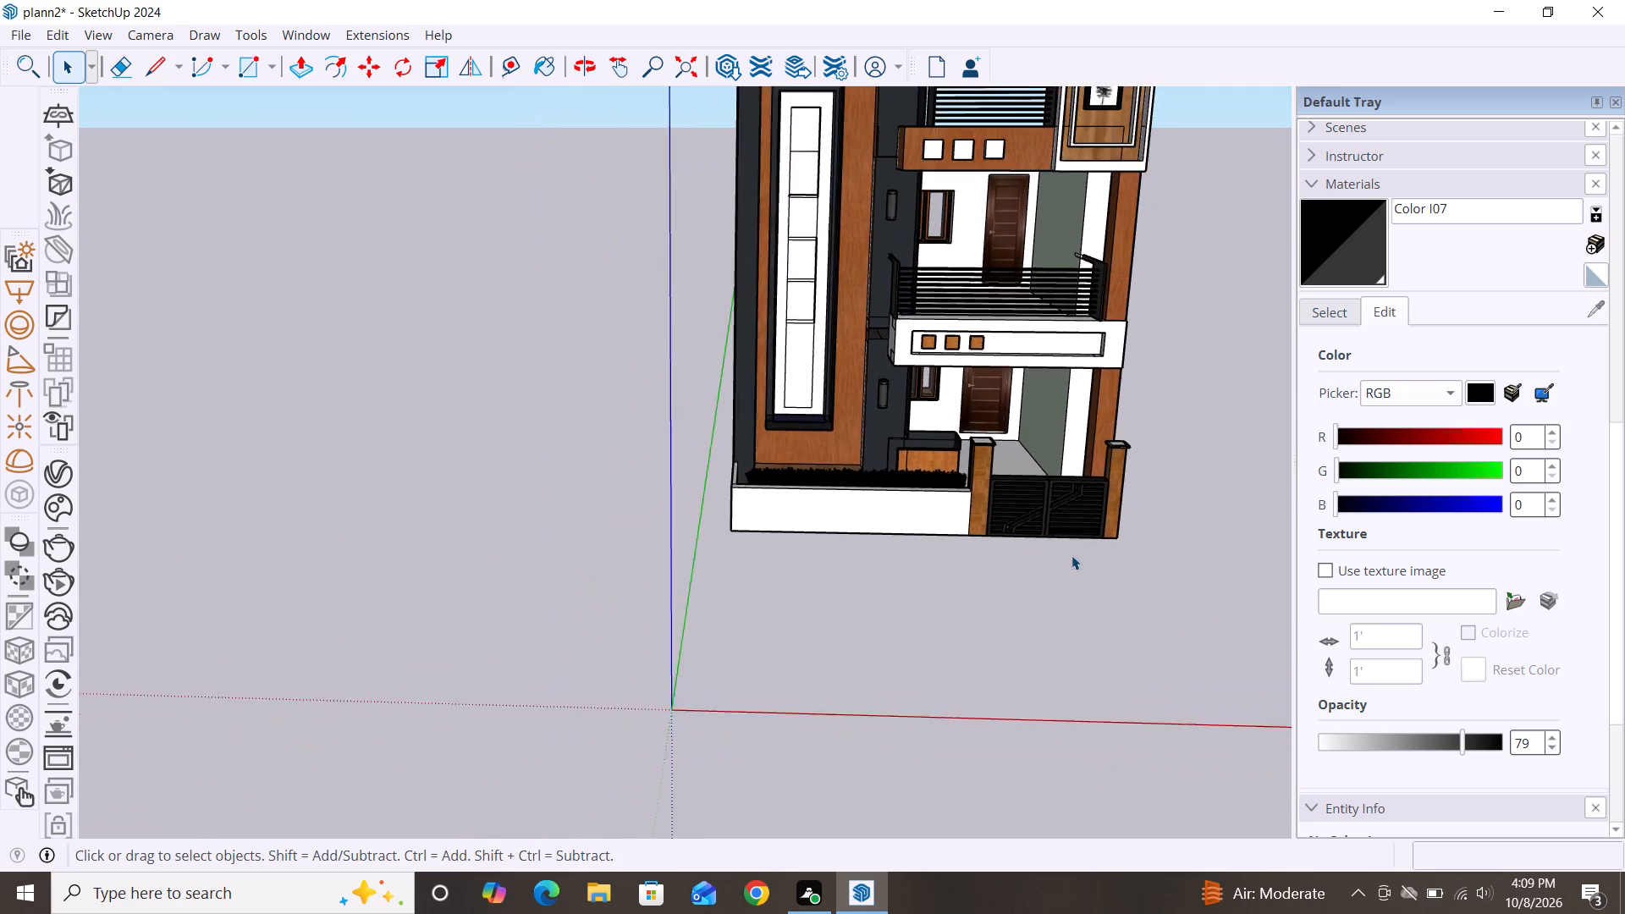
pyautogui.scroll(-3, 1071, 555)
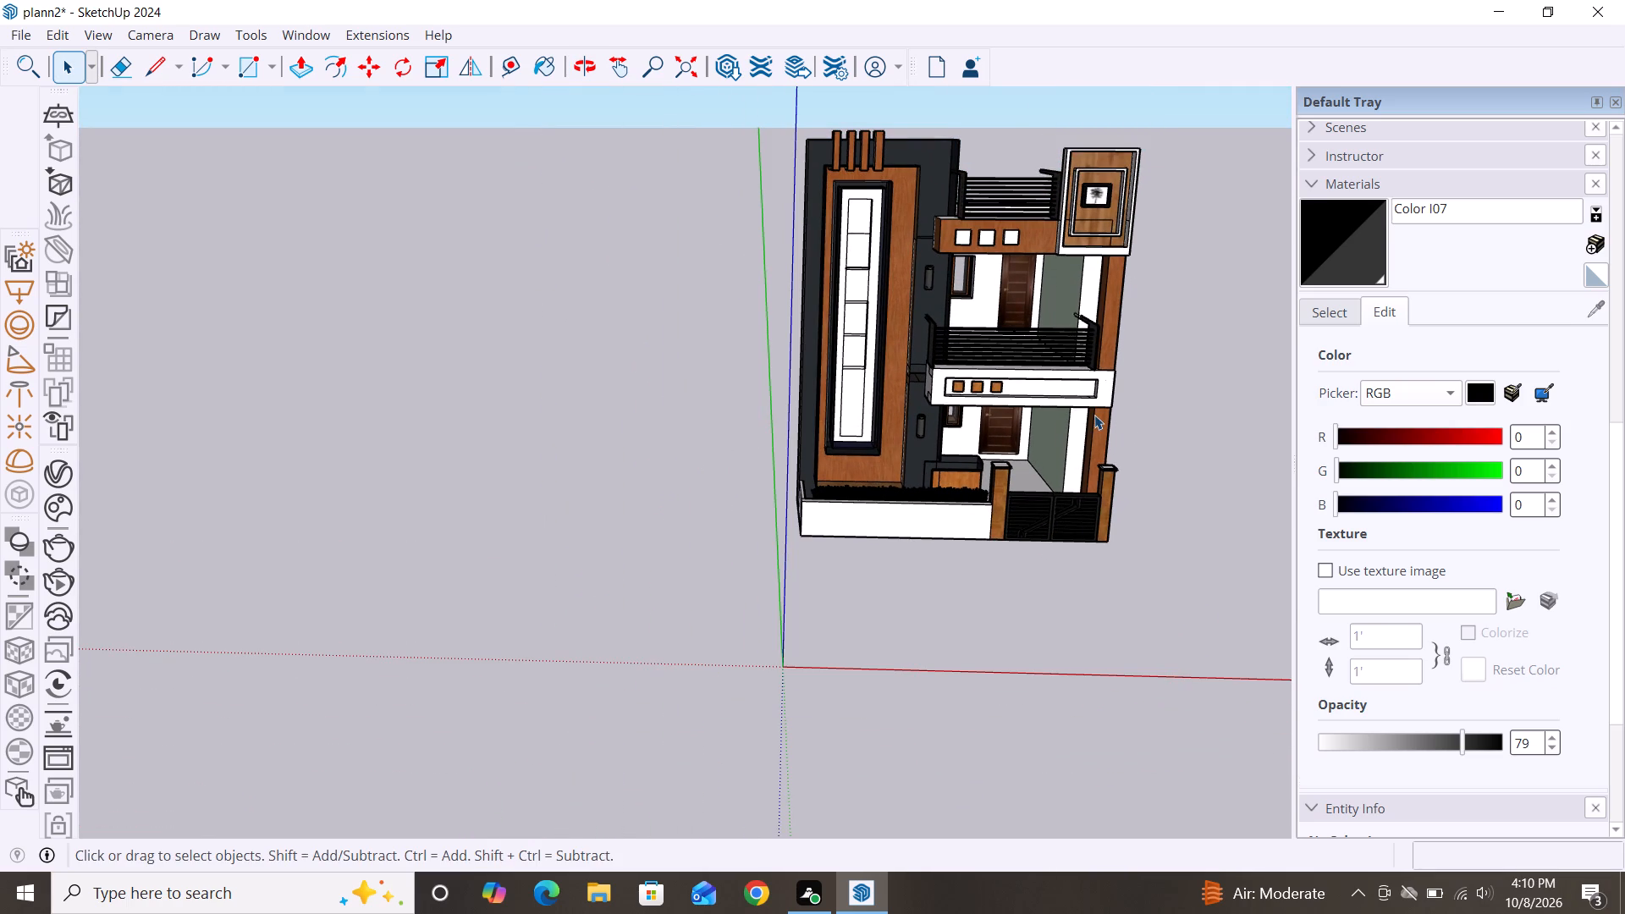
pyautogui.scroll(-2, 1038, 338)
pyautogui.moveTo(1090, 535); pyautogui.dragTo(991, 482, button='middle')
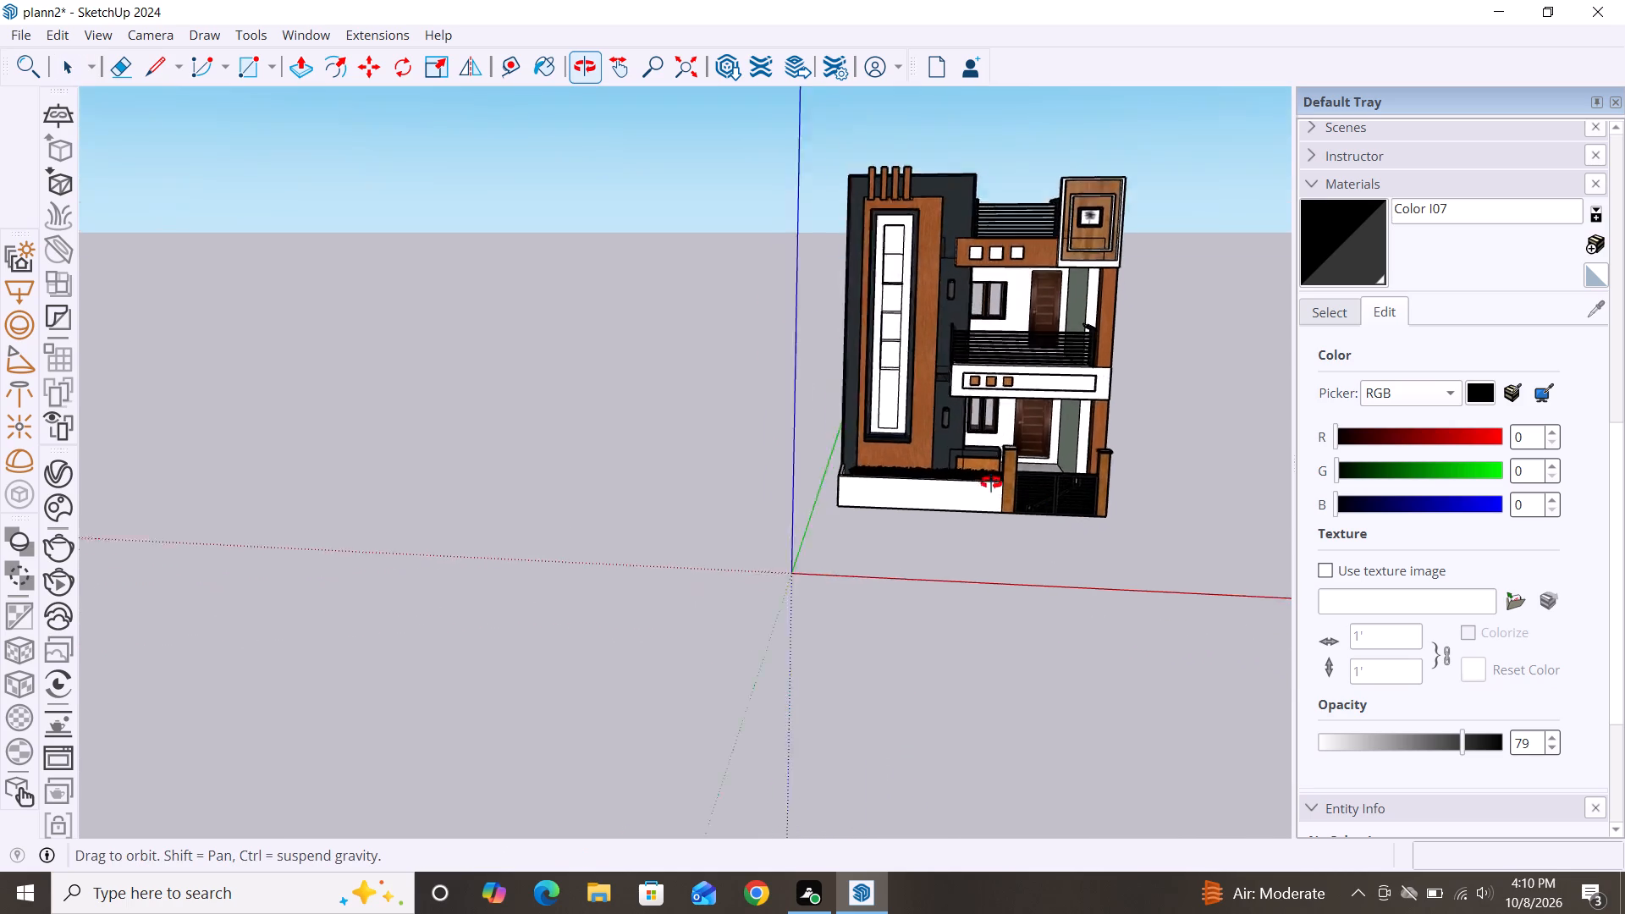
pyautogui.moveTo(991, 482); pyautogui.dragTo(1050, 557, button='middle')
pyautogui.scroll(-3, 736, 447)
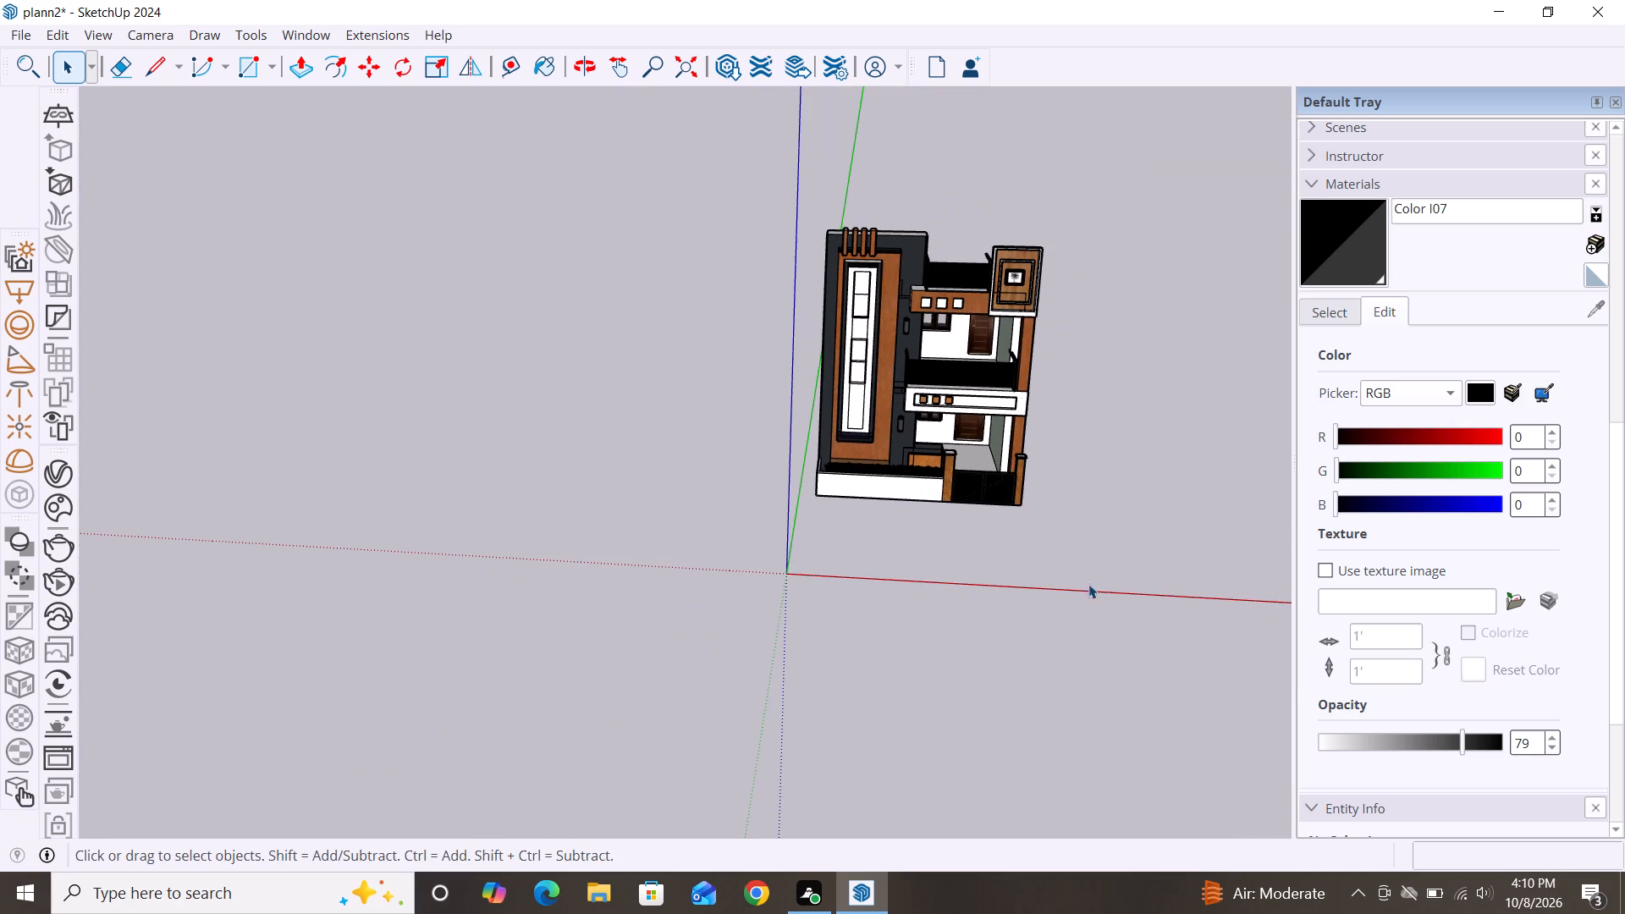
pyautogui.moveTo(1133, 542); pyautogui.dragTo(1095, 447, button='middle')
pyautogui.scroll(7, 961, 344)
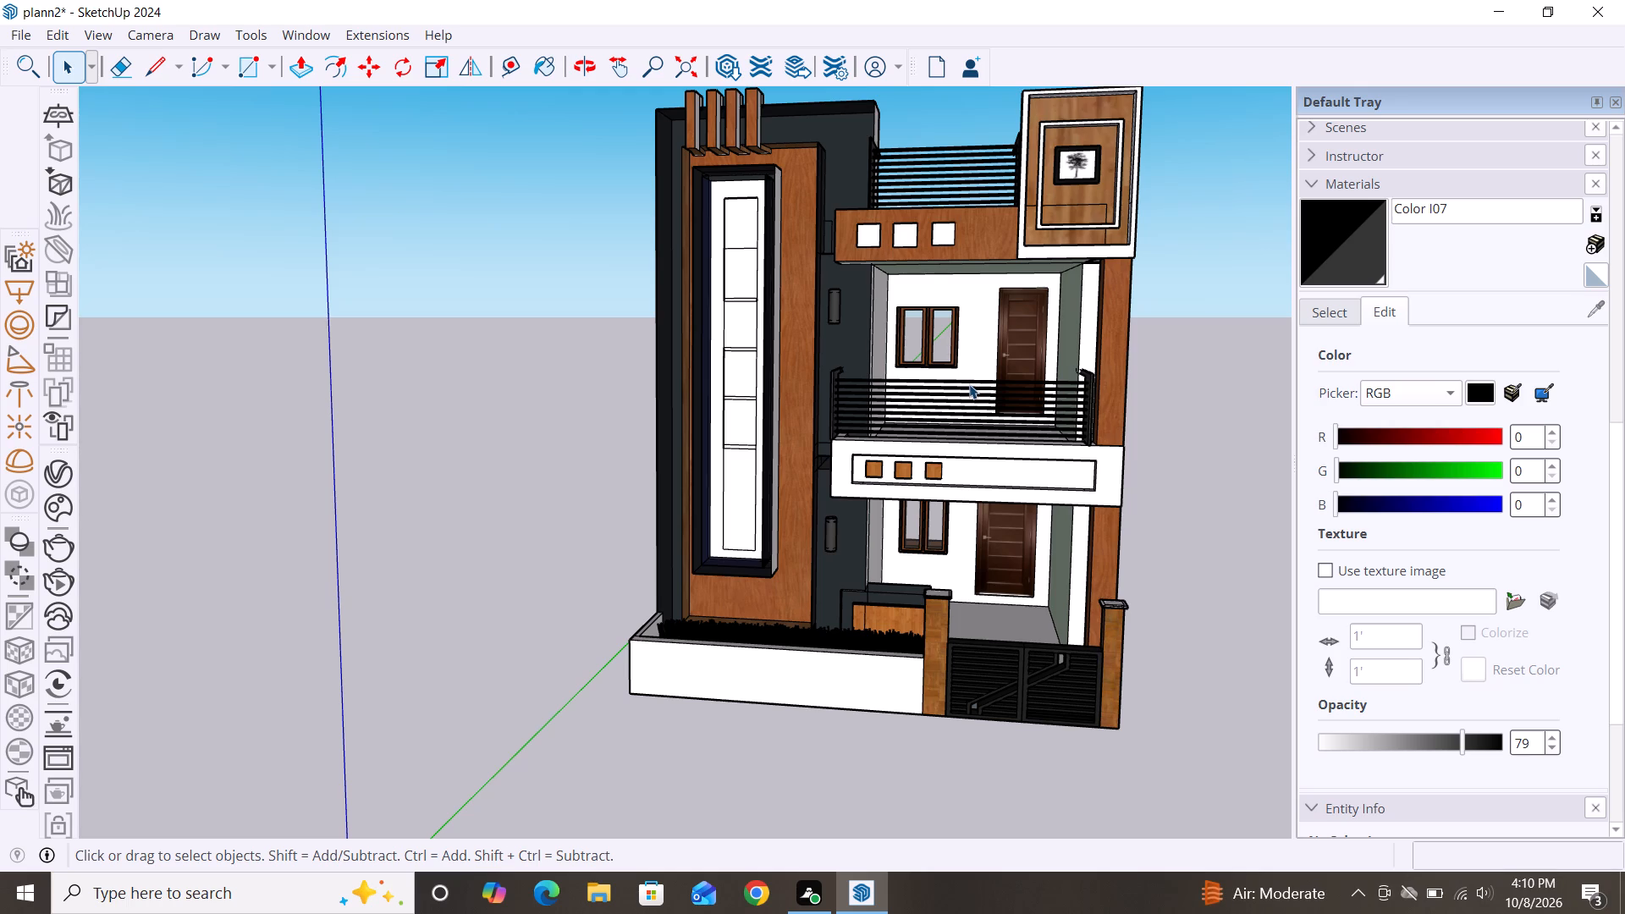
pyautogui.scroll(-1, 917, 355)
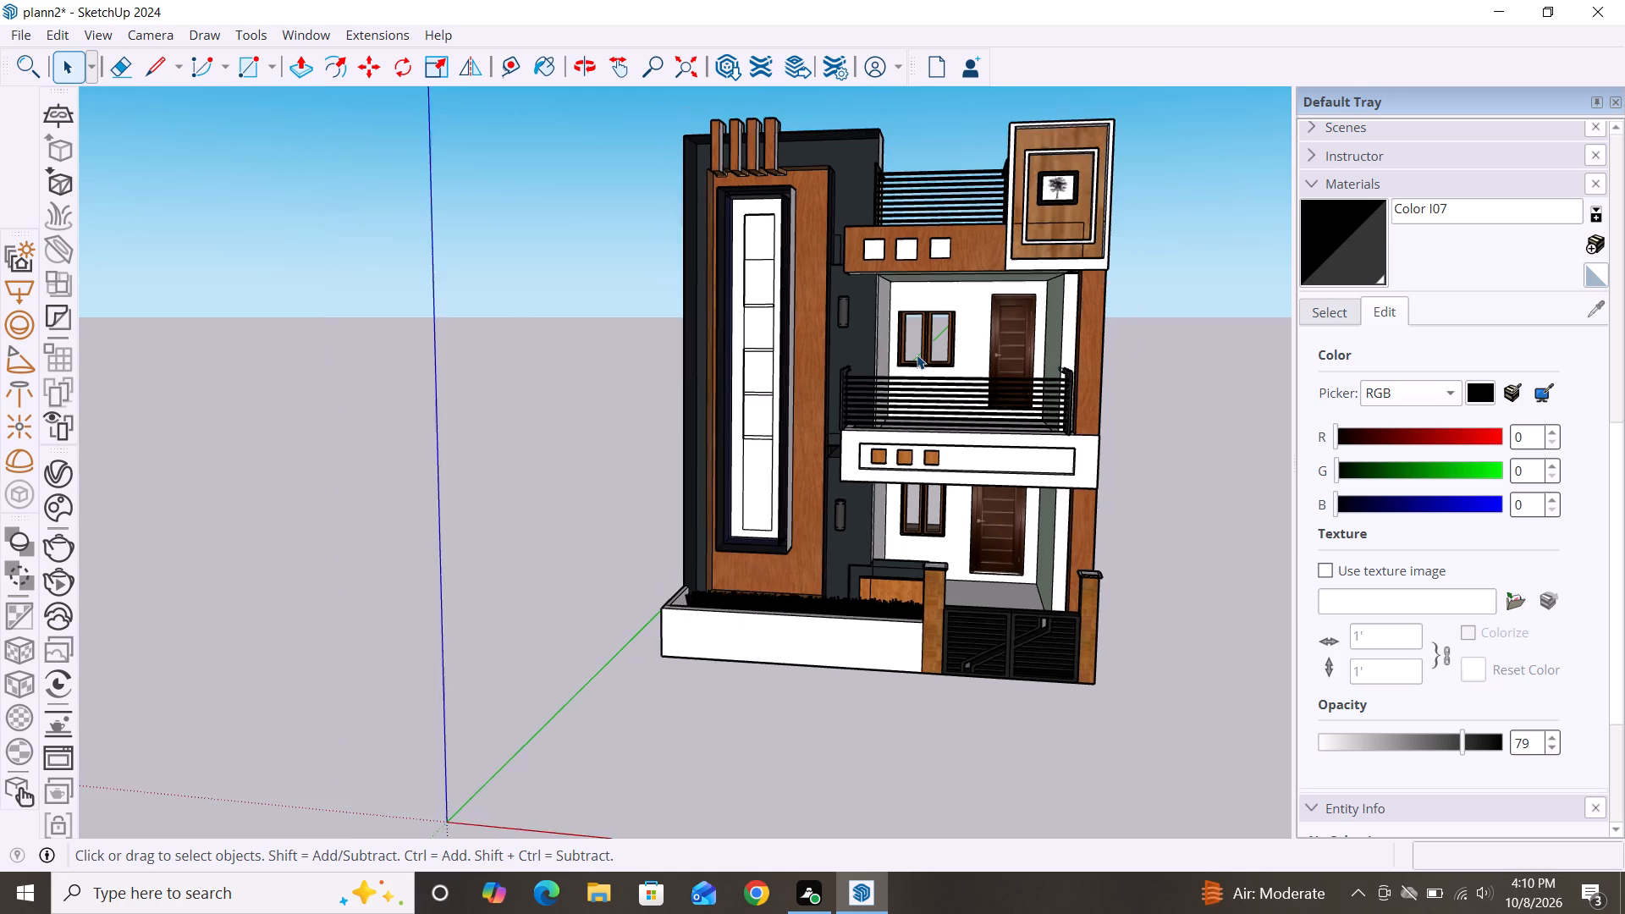
pyautogui.scroll(-2, 917, 355)
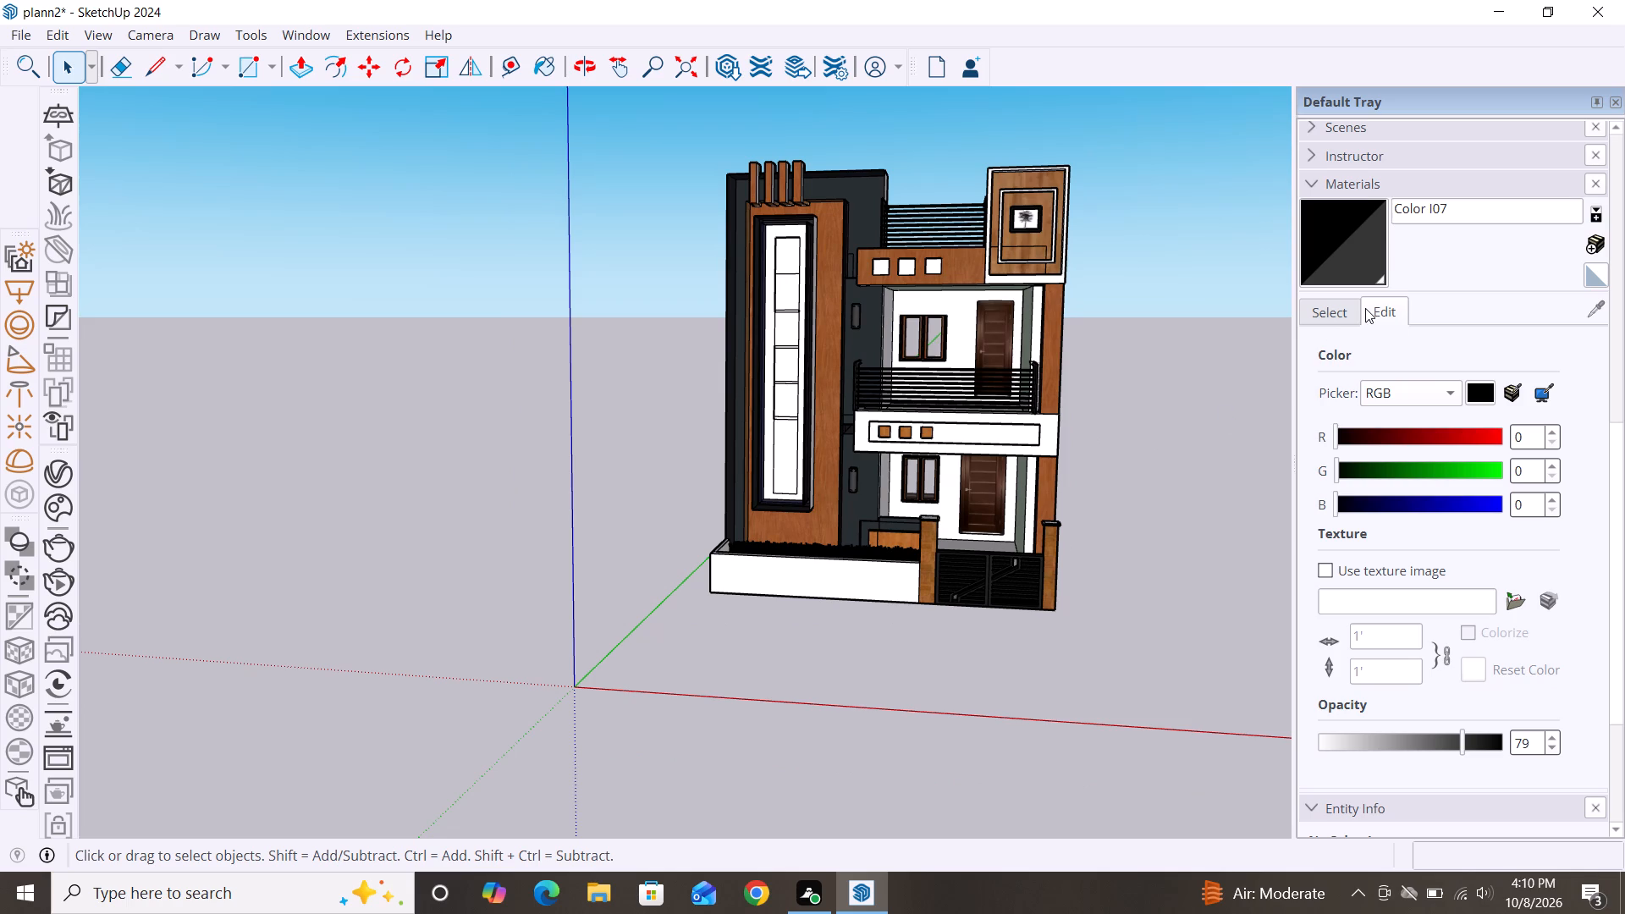
# Paint the narrow white wall face beside the upper-floor wood column with Color D03 from the Colors collection.
pyautogui.click(1330, 316)
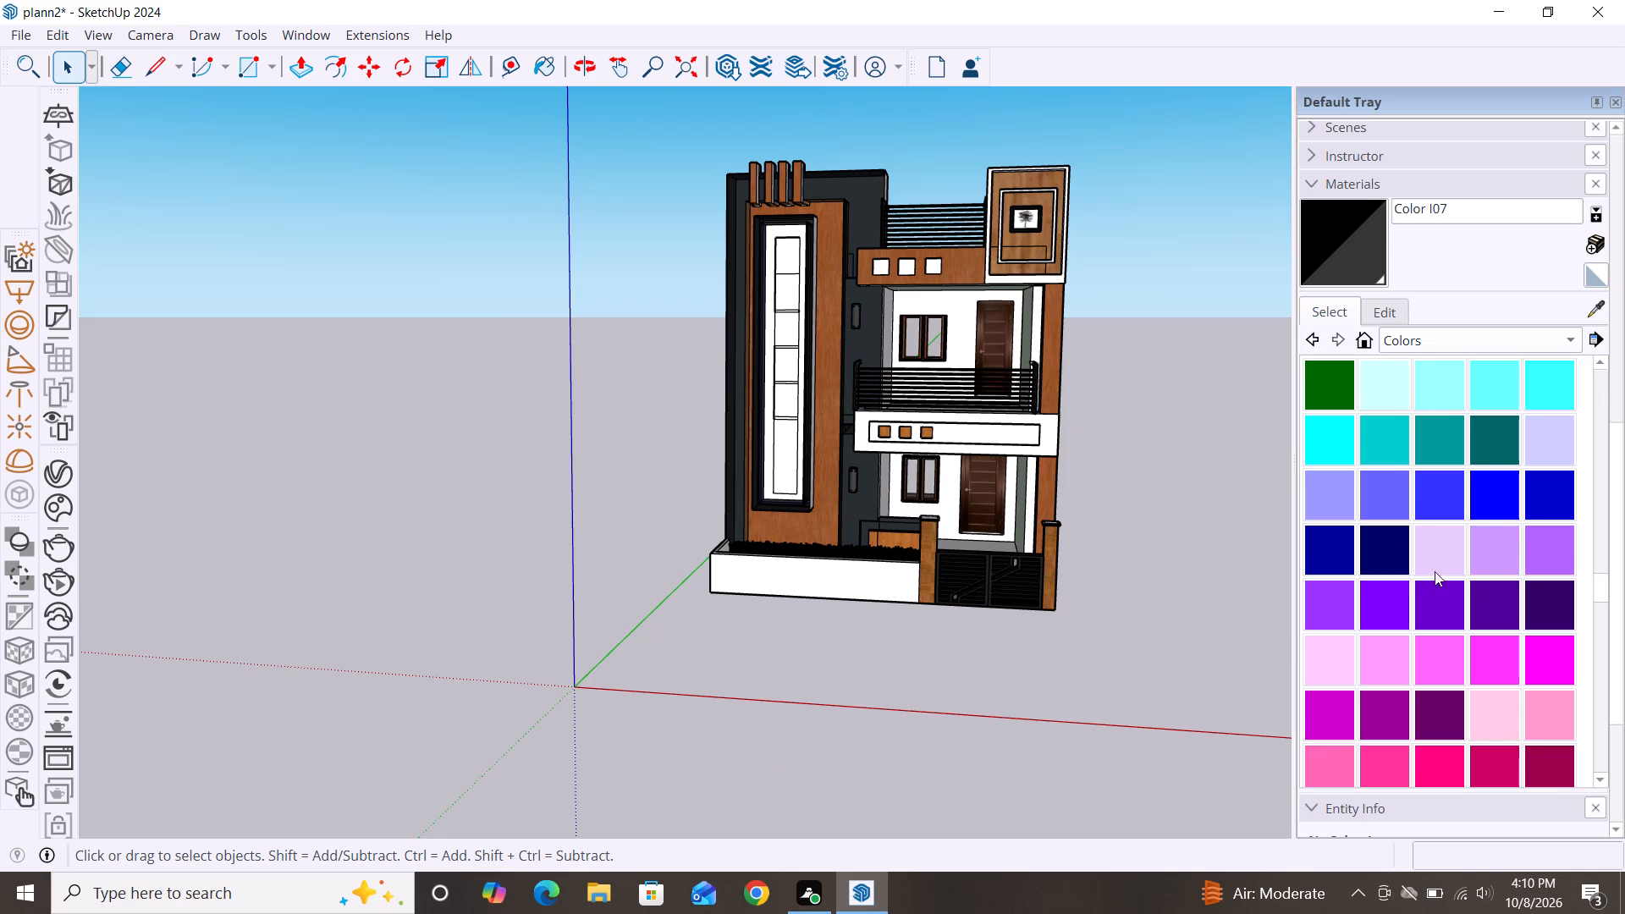
pyautogui.scroll(-4, 1441, 575)
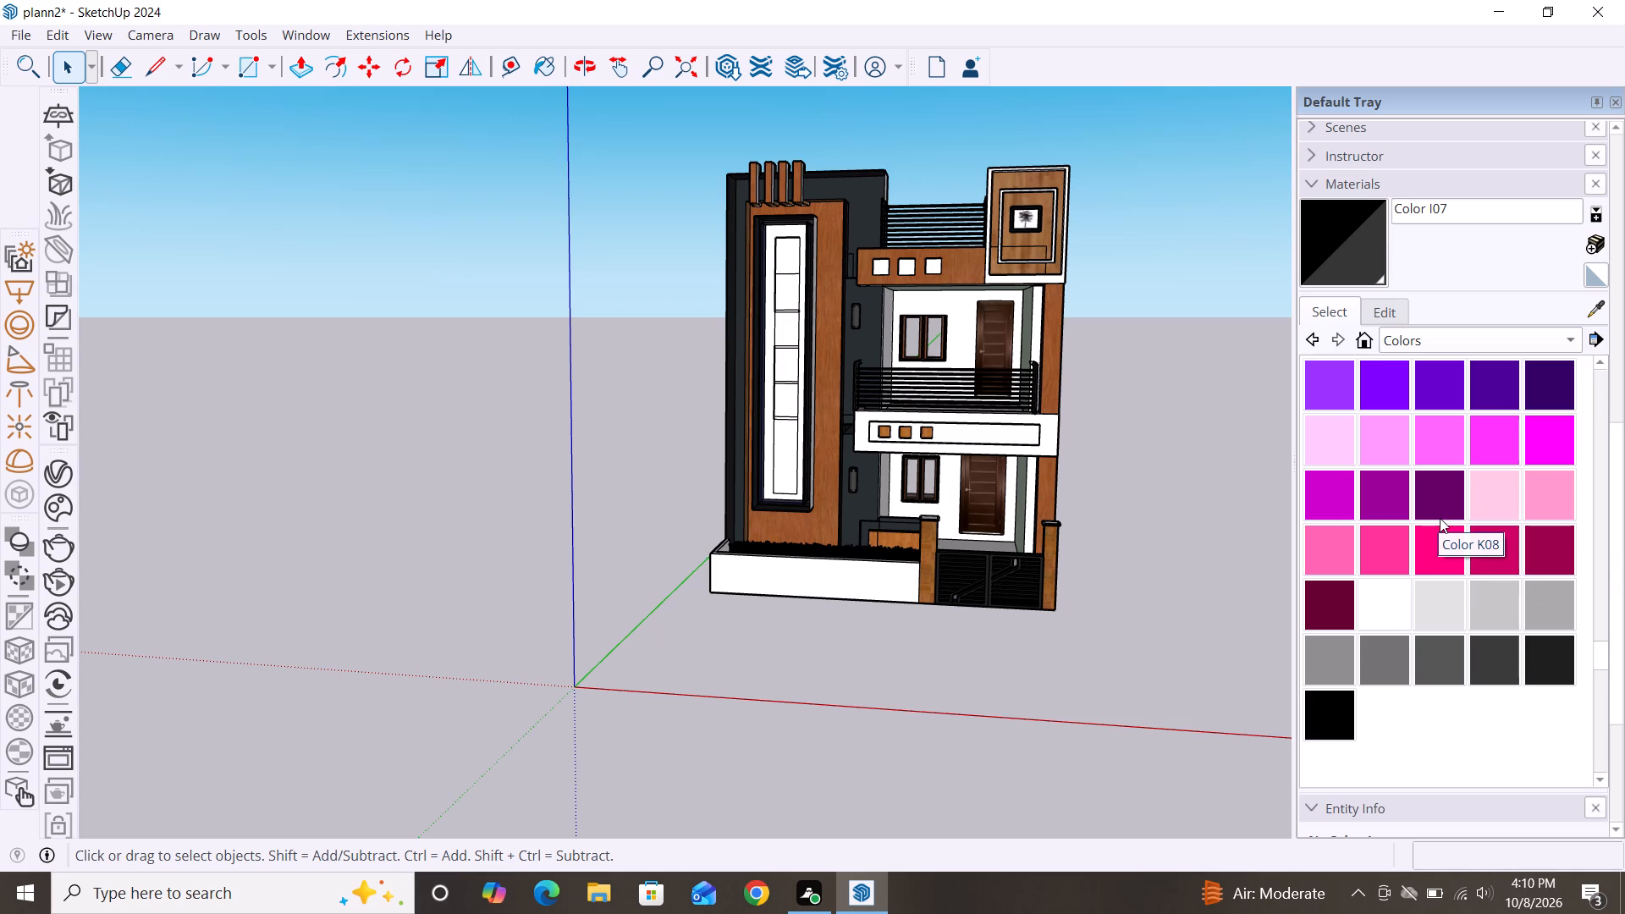
pyautogui.scroll(4, 1440, 517)
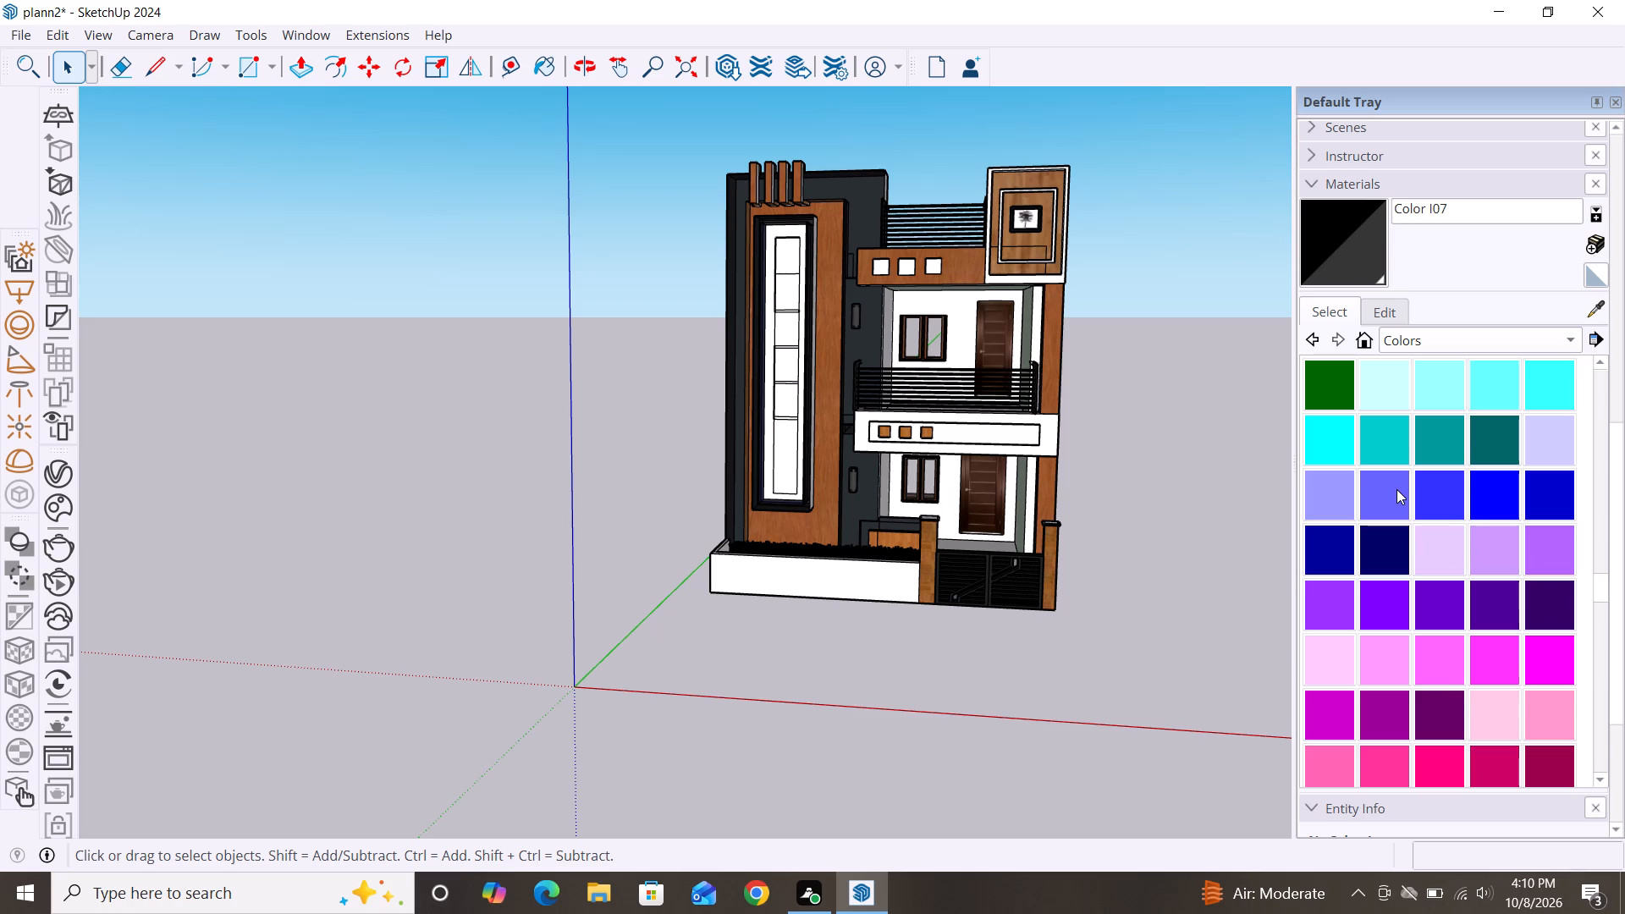
pyautogui.scroll(4, 1396, 489)
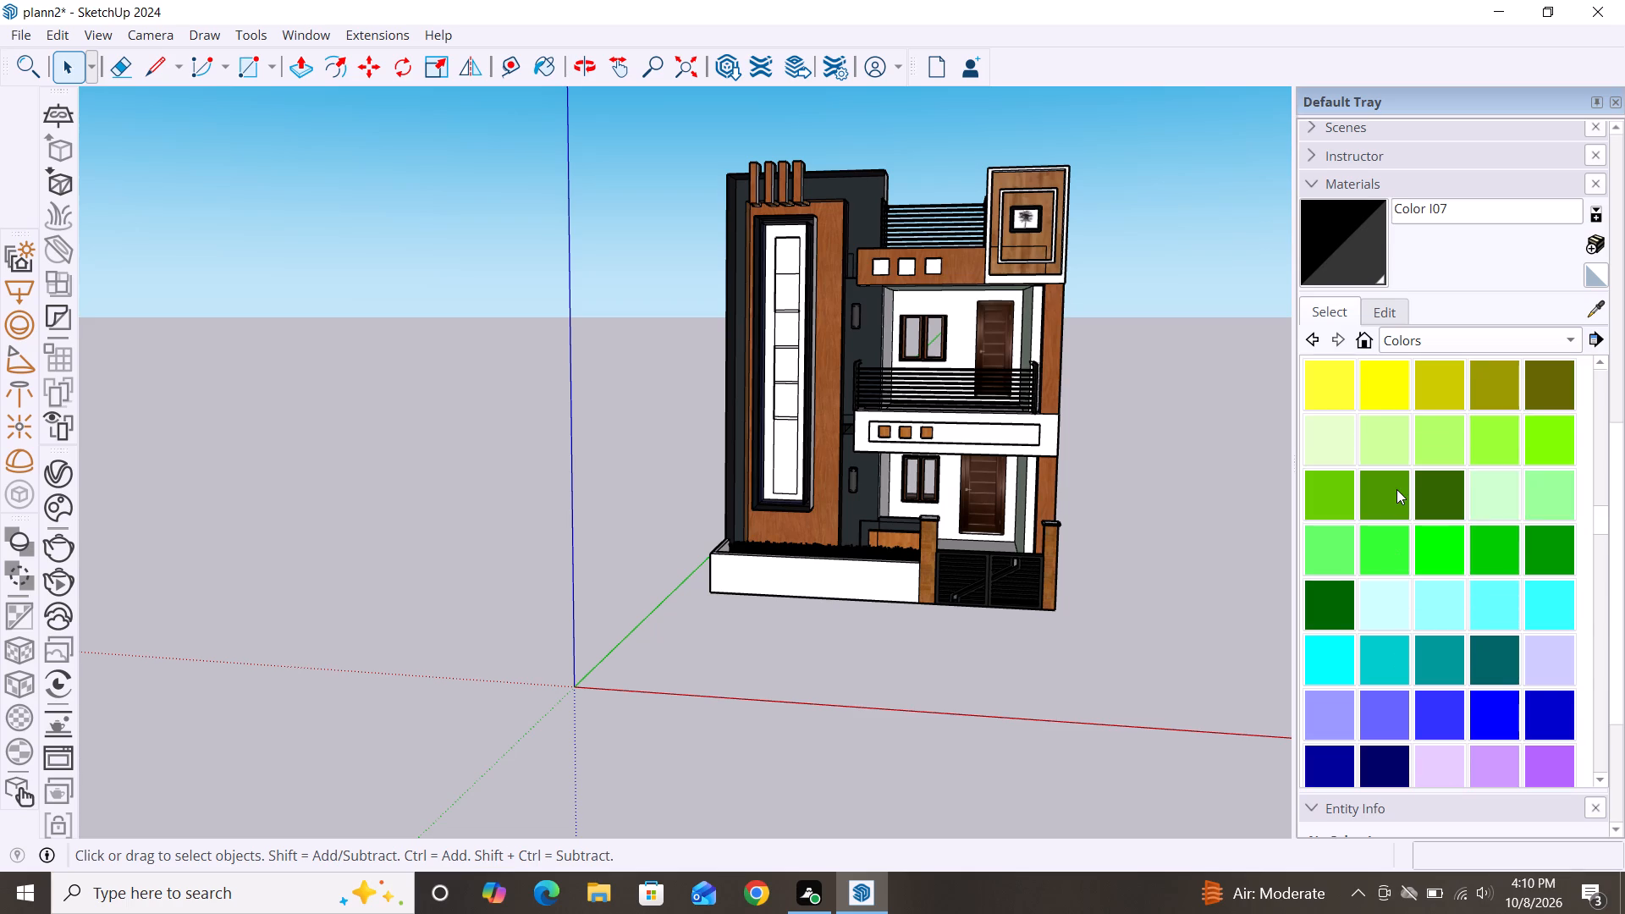
pyautogui.scroll(-1, 1347, 440)
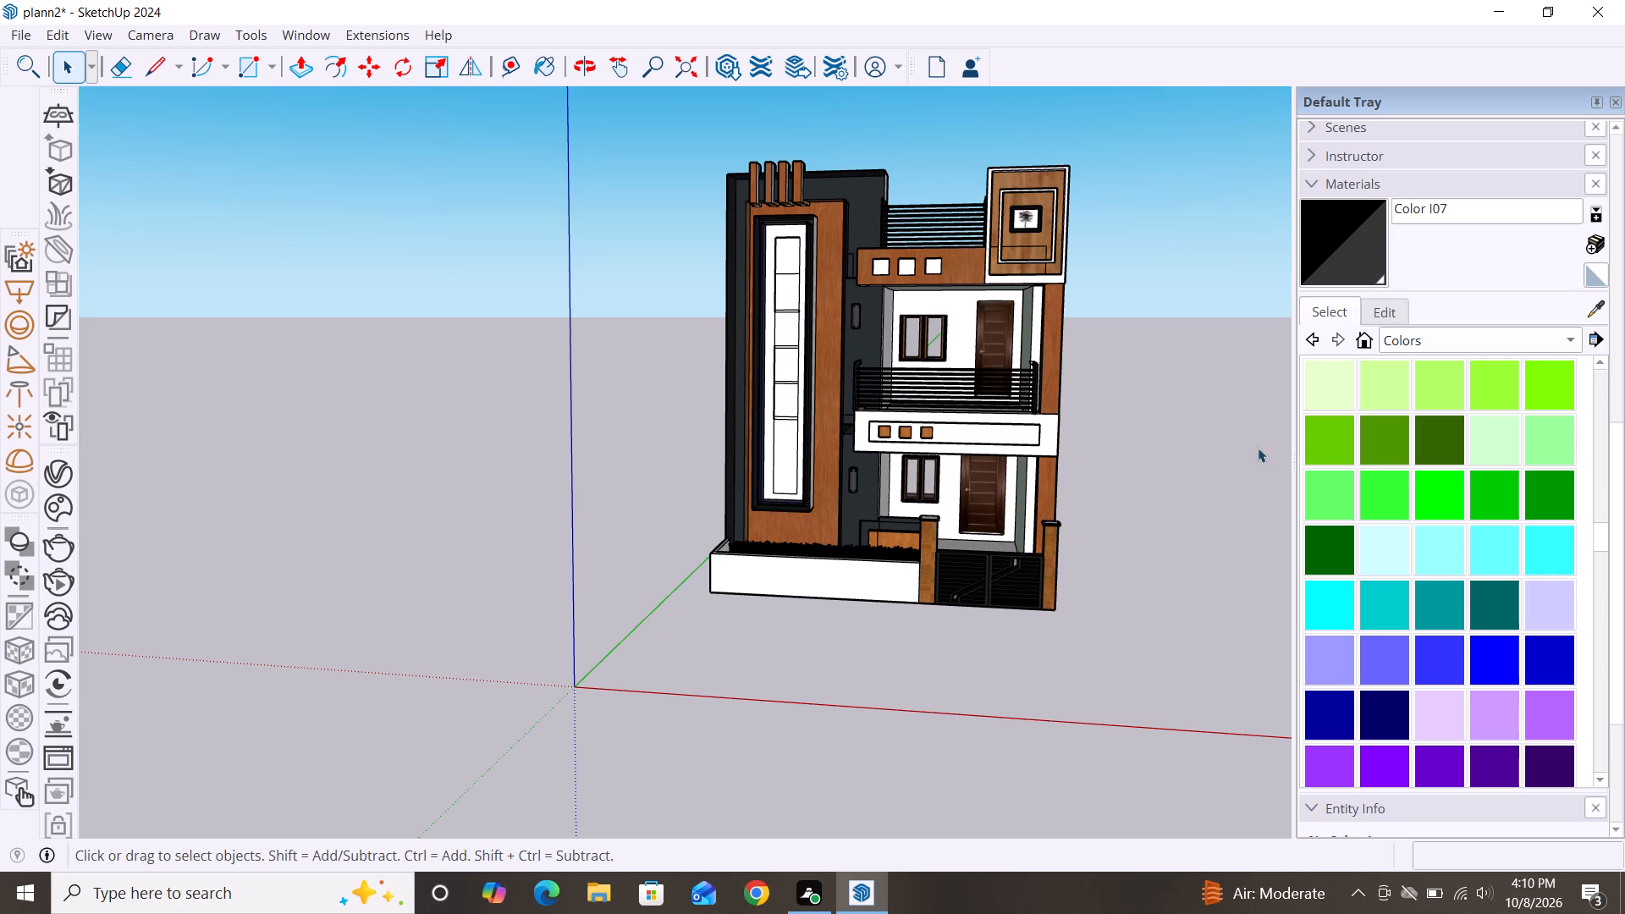
pyautogui.scroll(4, 912, 398)
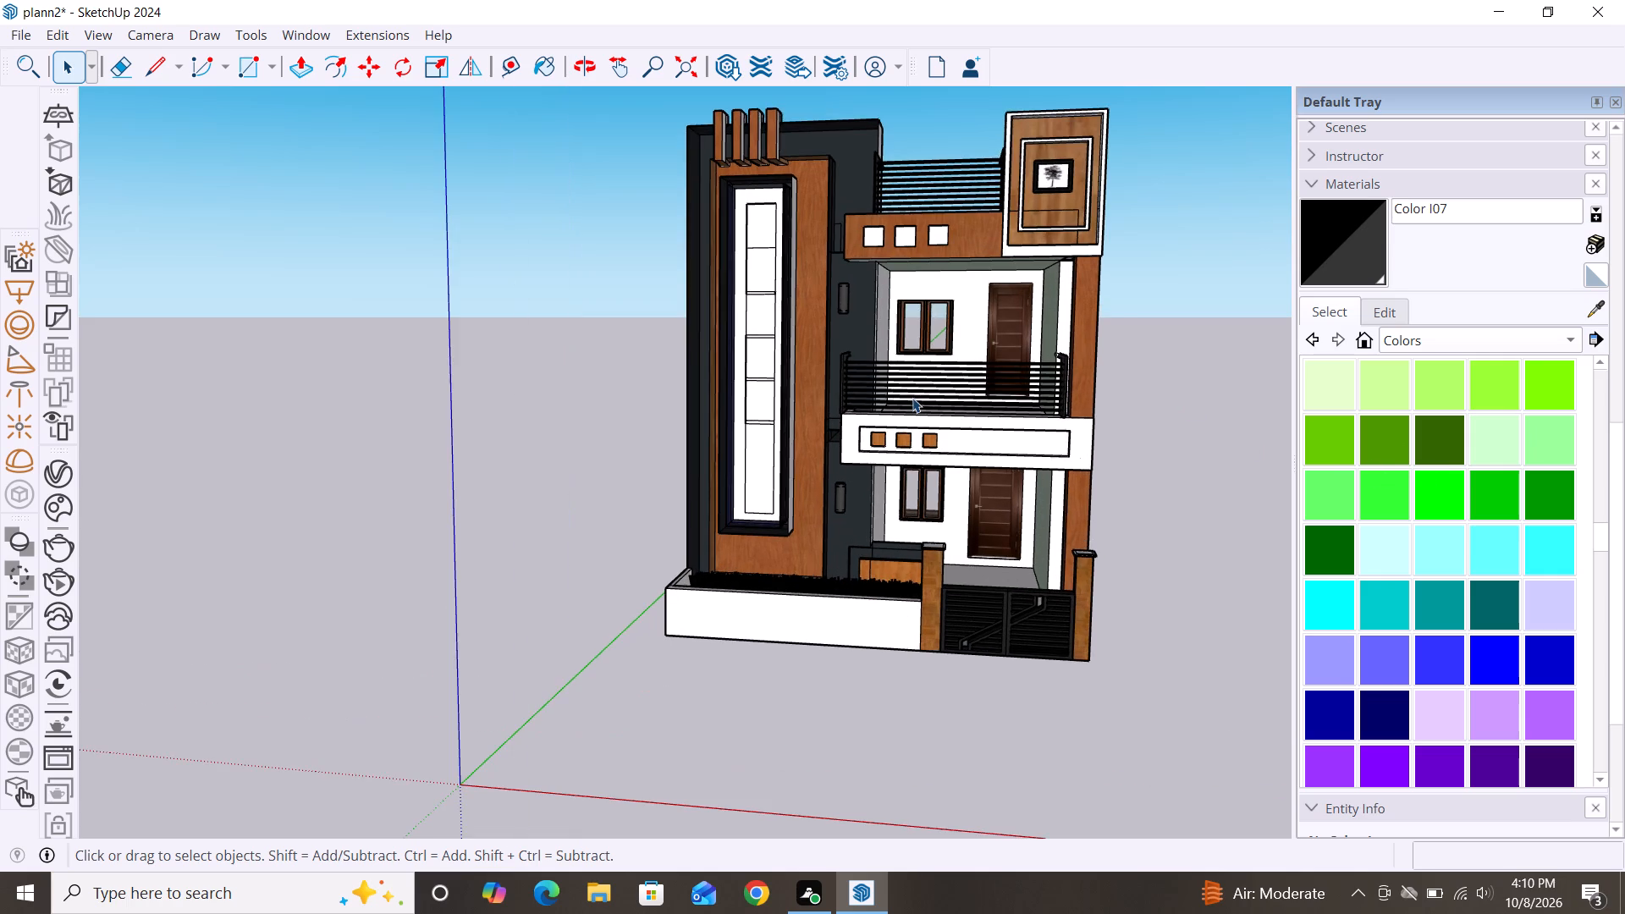
pyautogui.scroll(1, 912, 398)
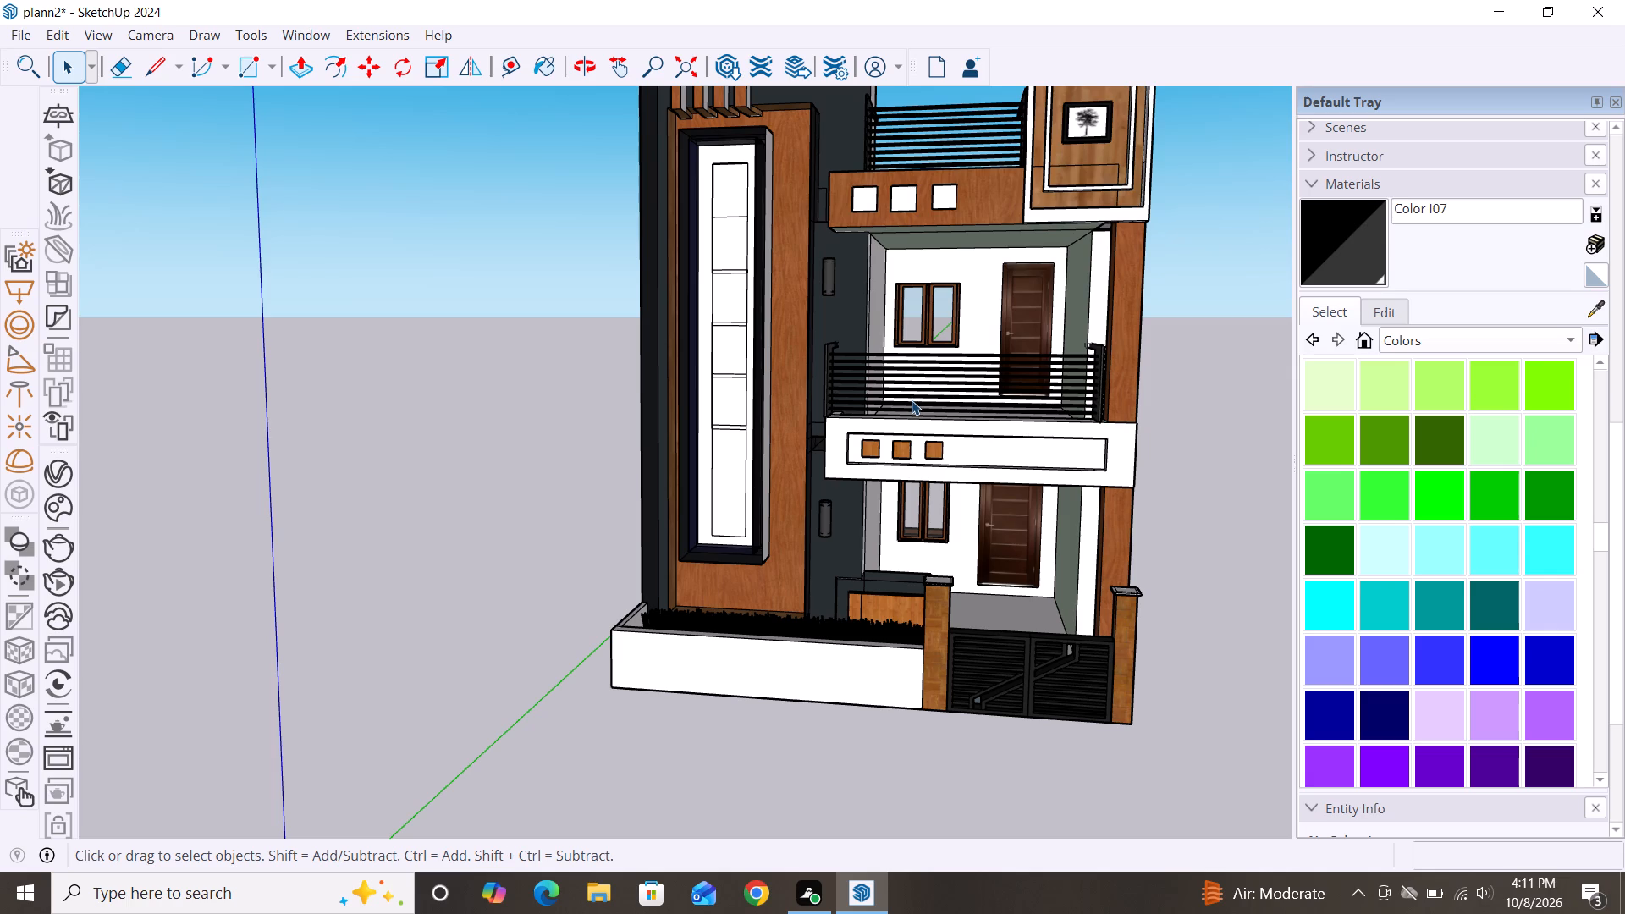
pyautogui.scroll(-4, 1418, 541)
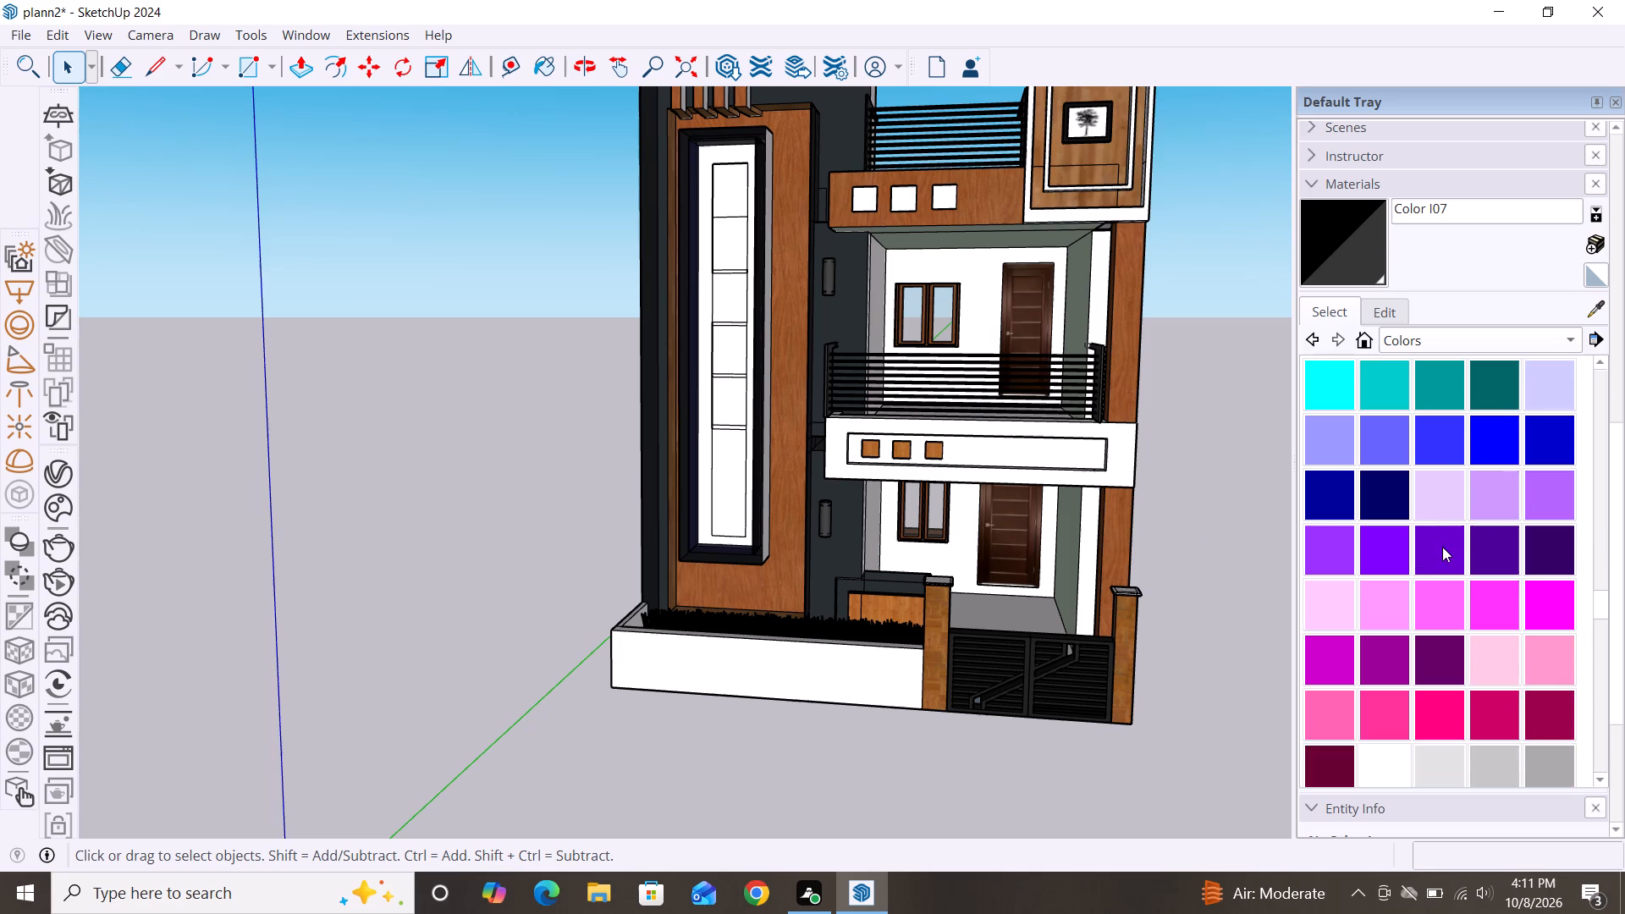
pyautogui.scroll(-2, 1440, 545)
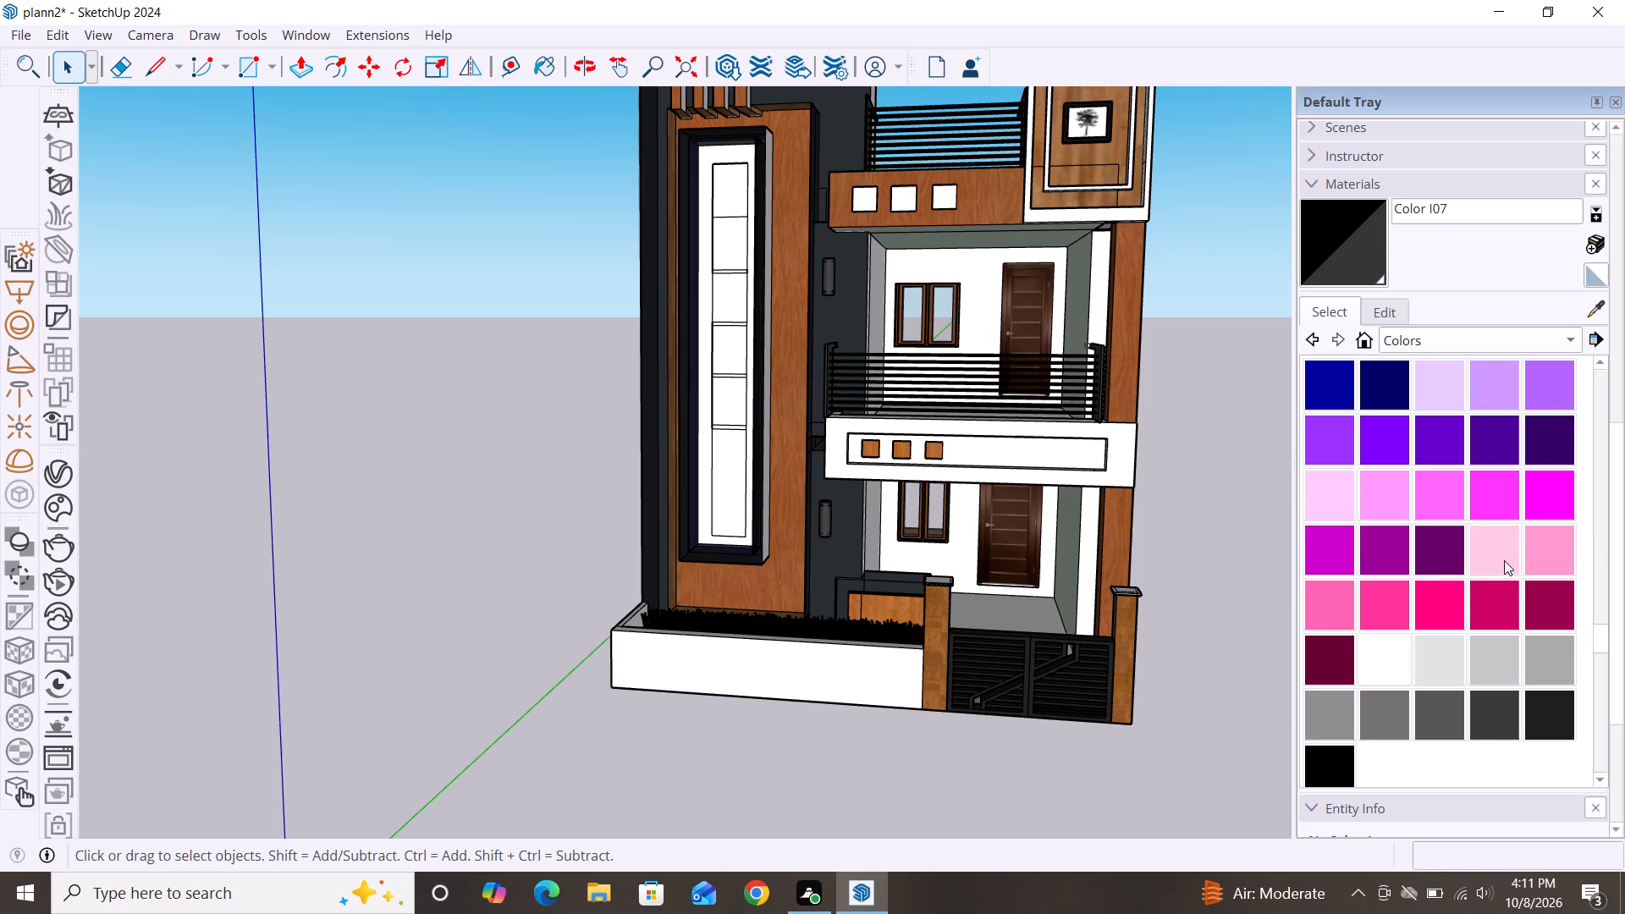
pyautogui.scroll(4, 1462, 526)
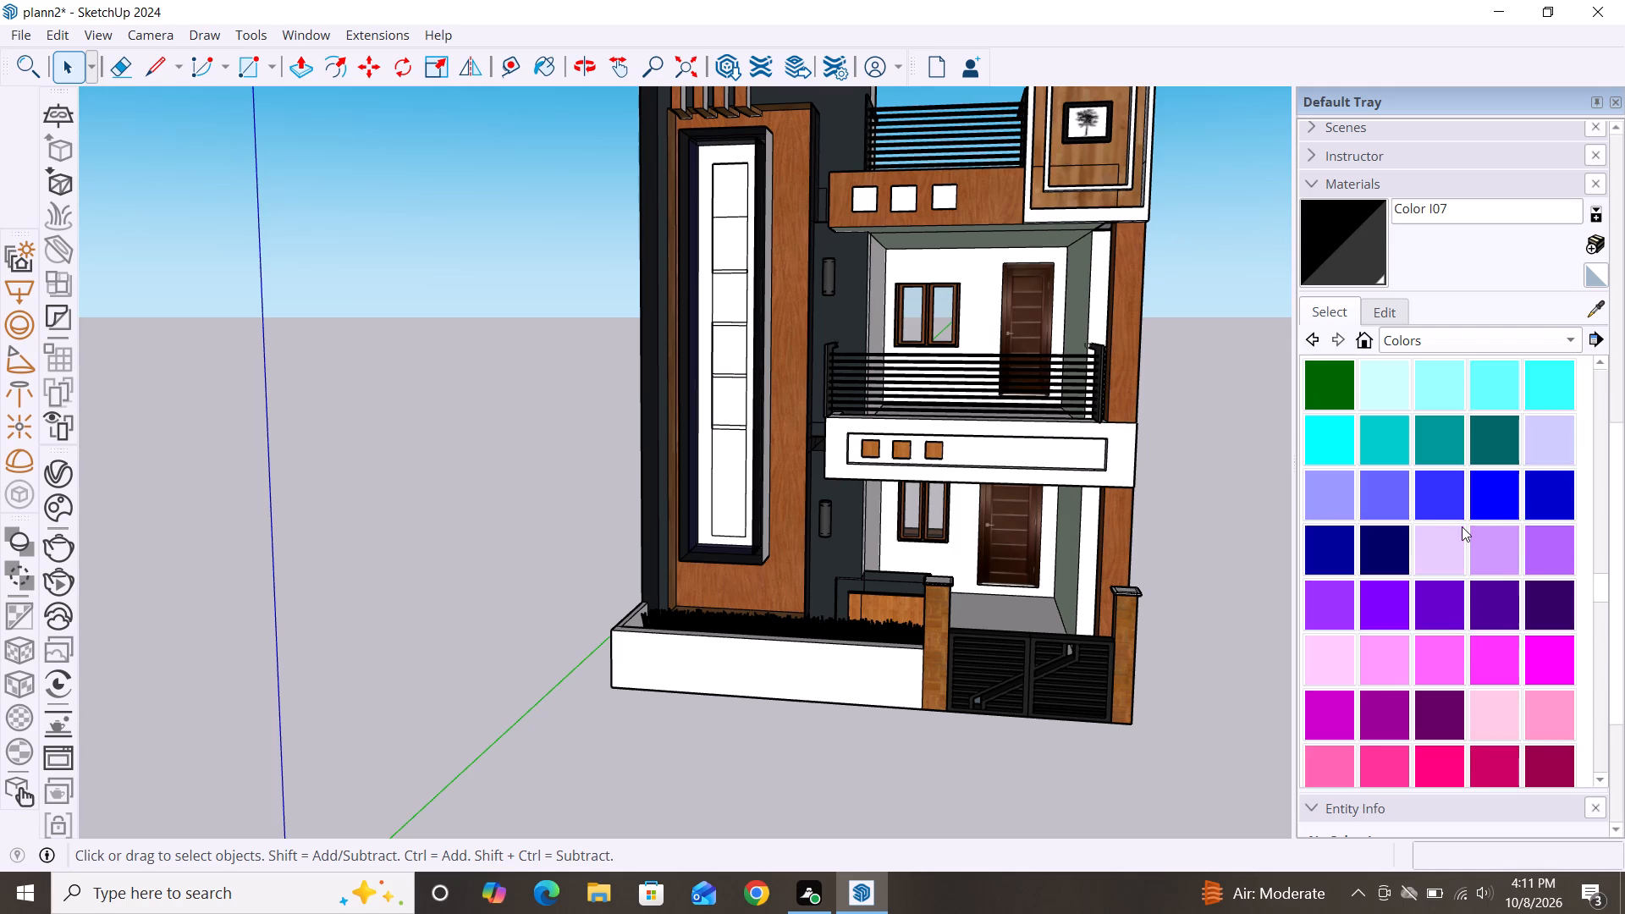
pyautogui.scroll(6, 1462, 526)
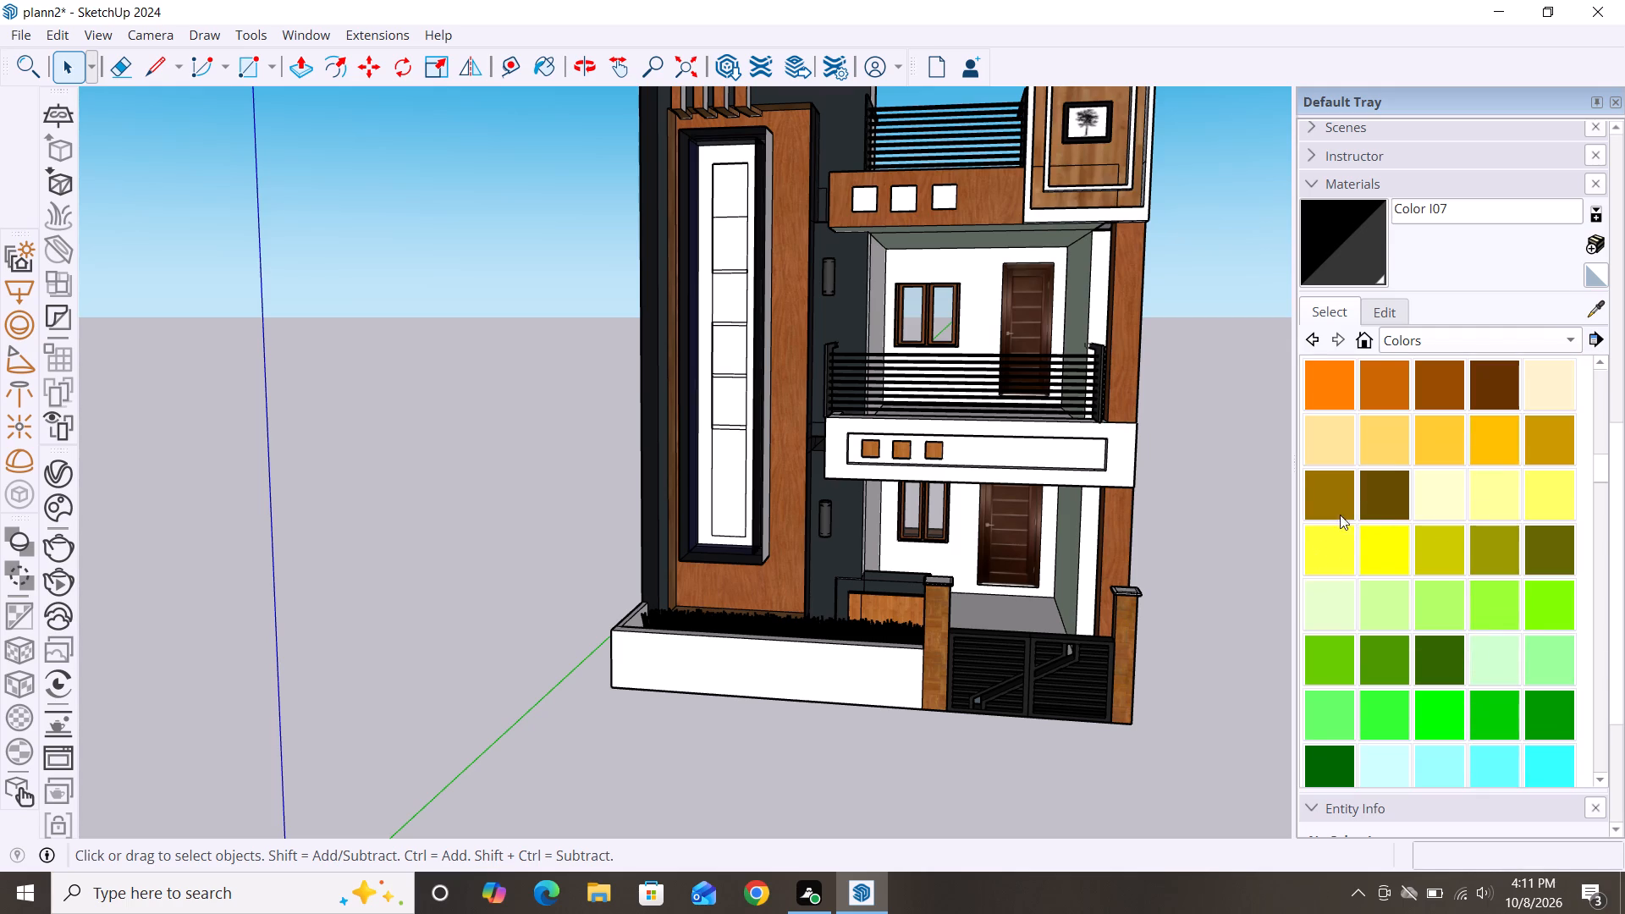
pyautogui.click(1384, 454)
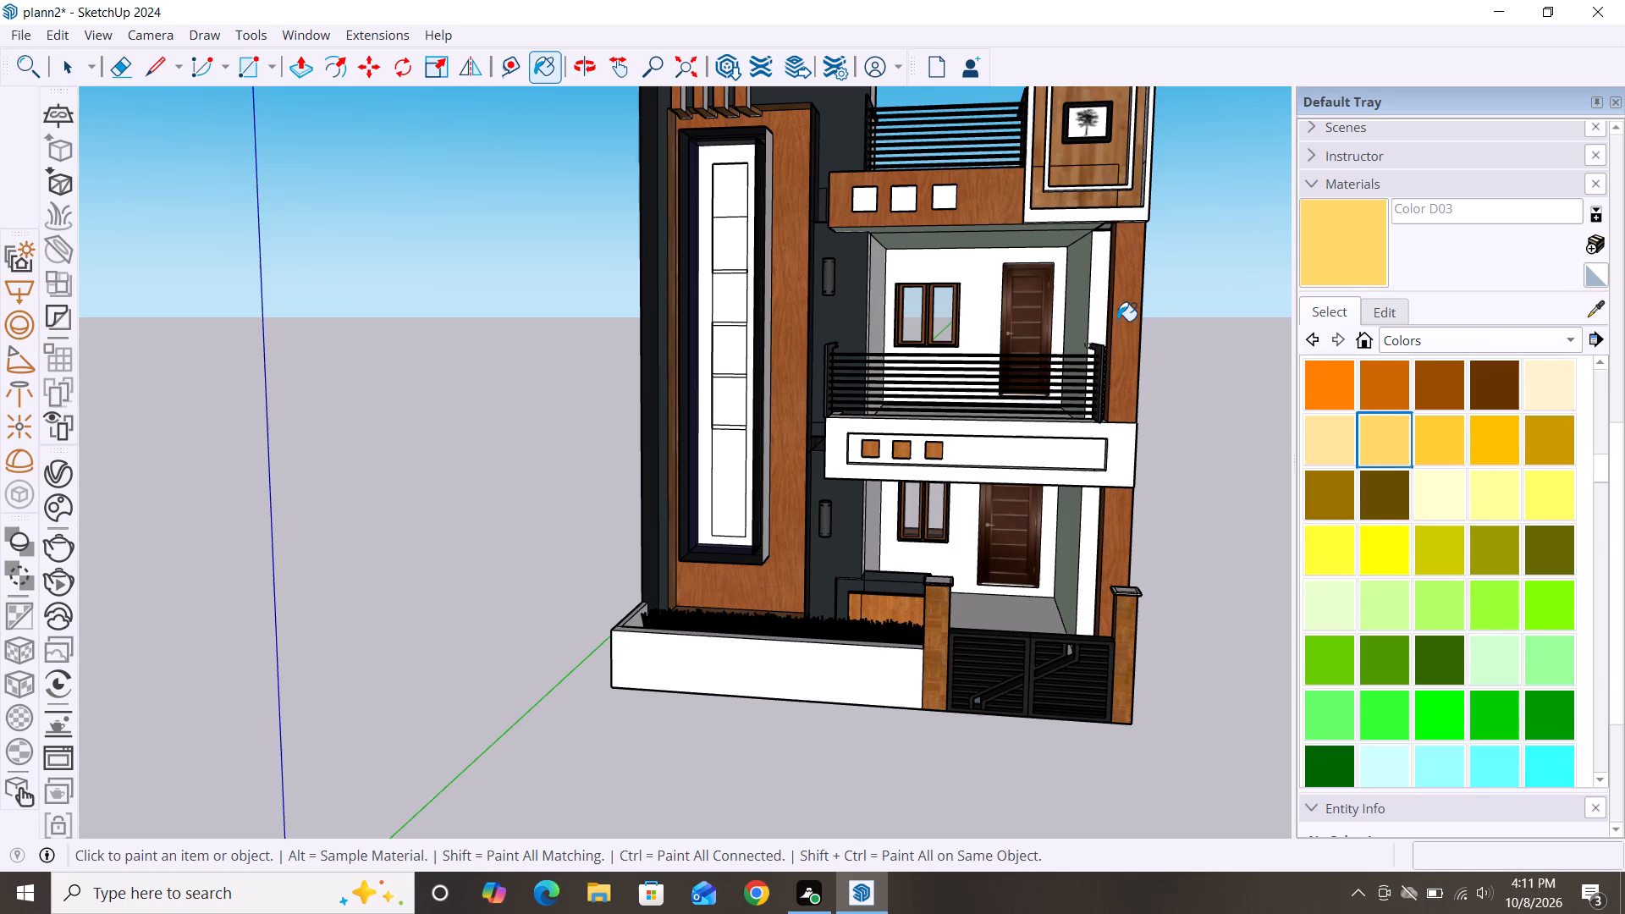
pyautogui.doubleClick(1097, 266)
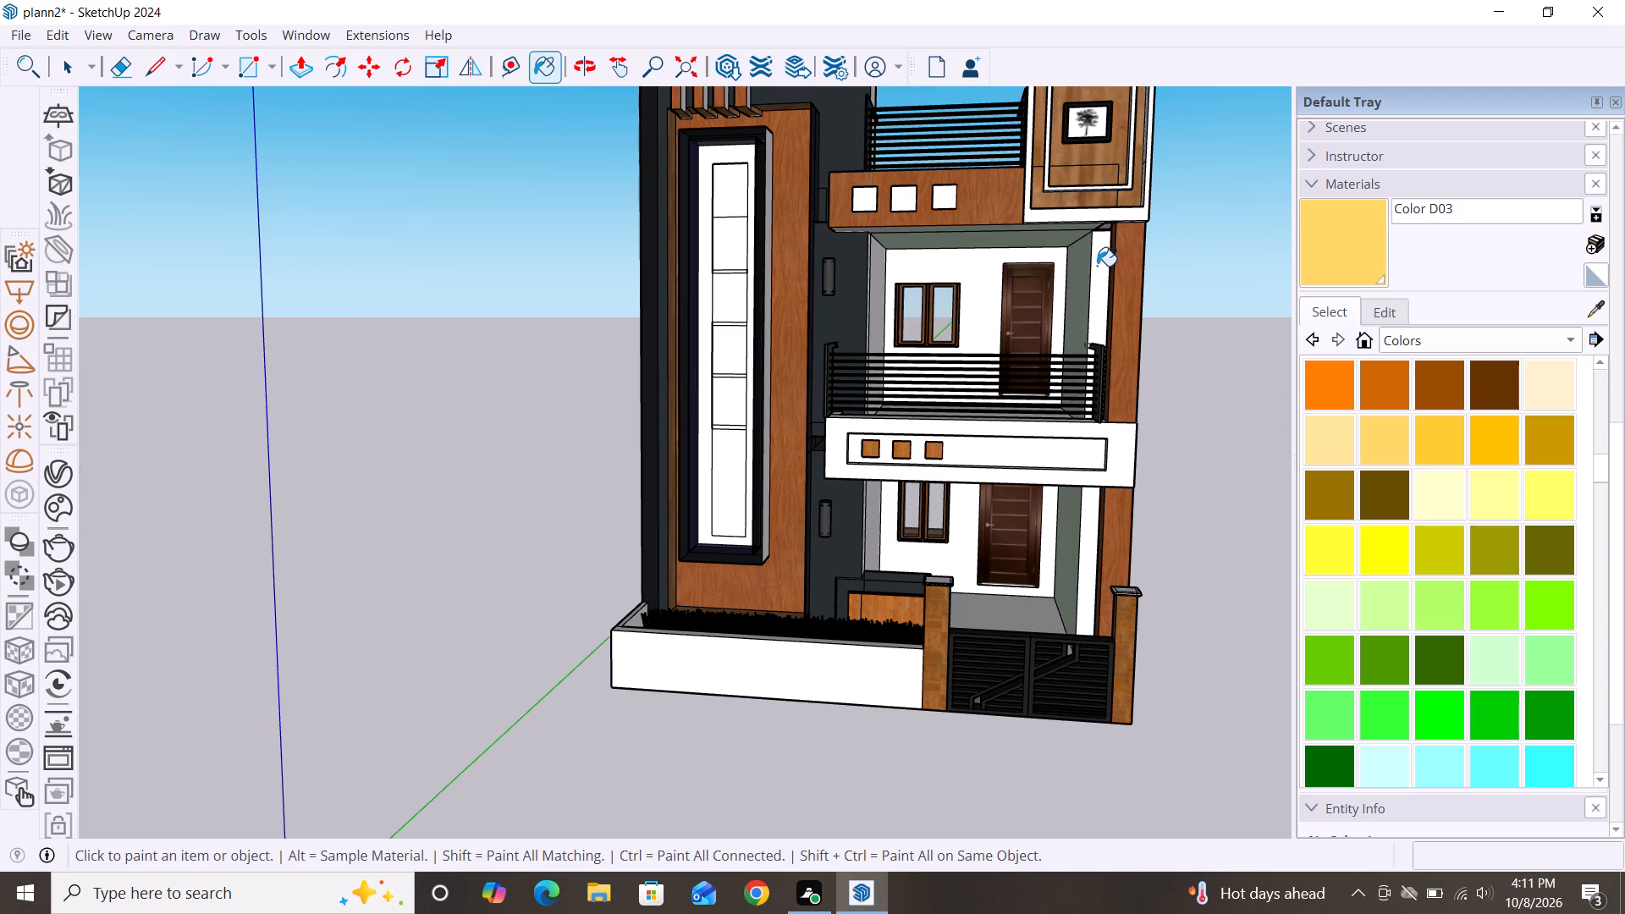
# Edit Color D03, setting its RGB blue value to 144 and its opacity to 72.
pyautogui.click(1386, 311)
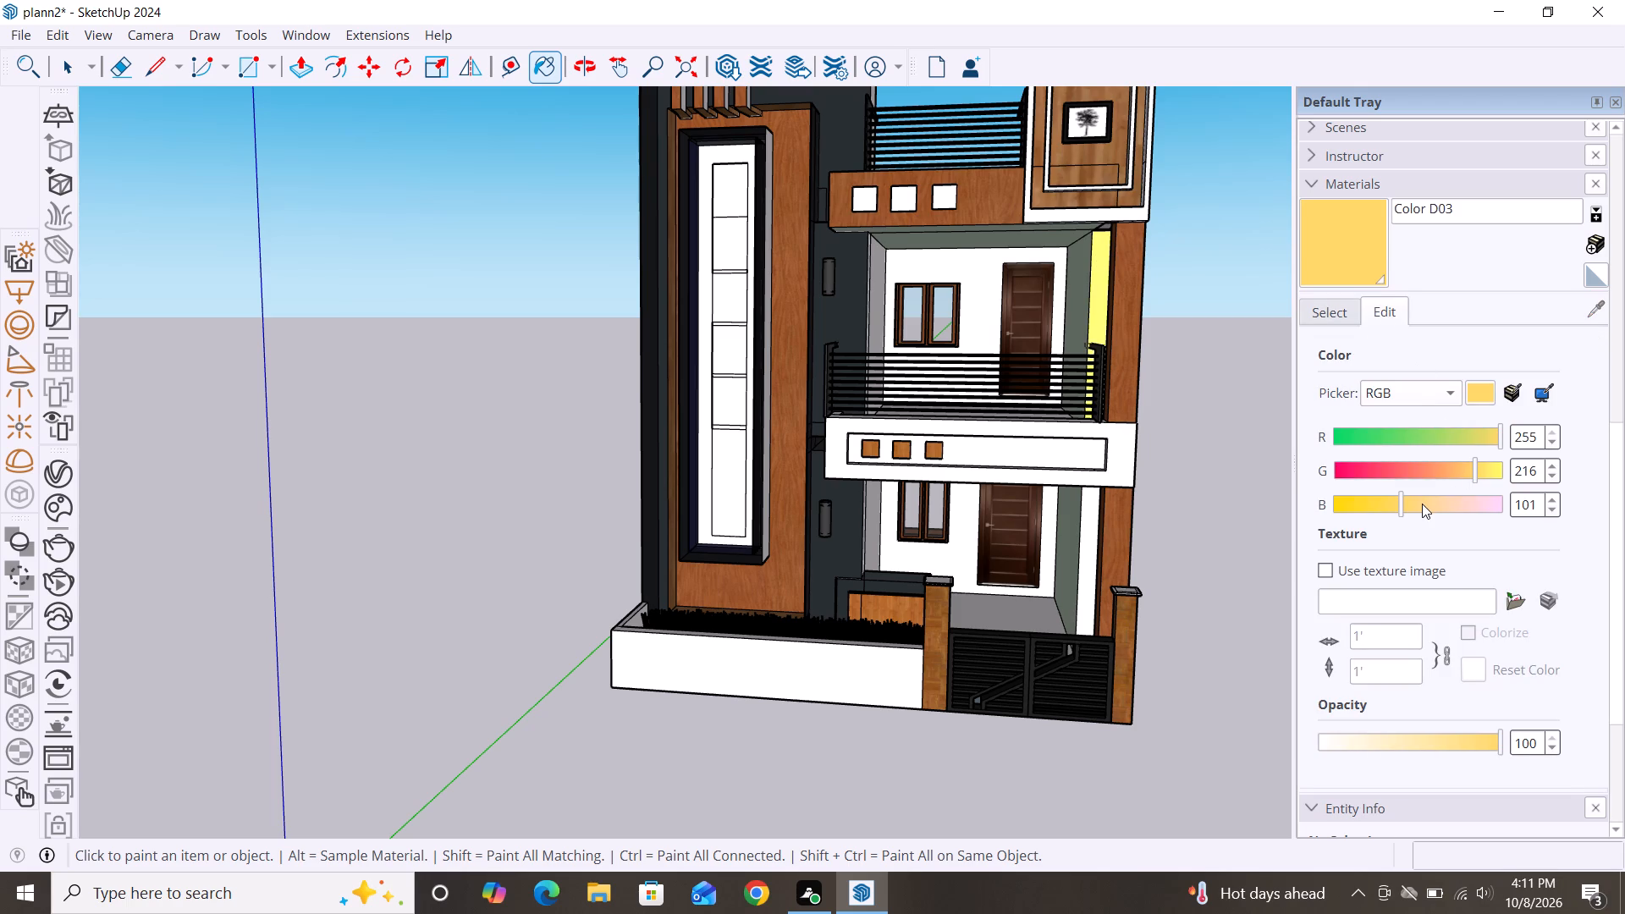
pyautogui.doubleClick(1422, 504)
pyautogui.click(1432, 504)
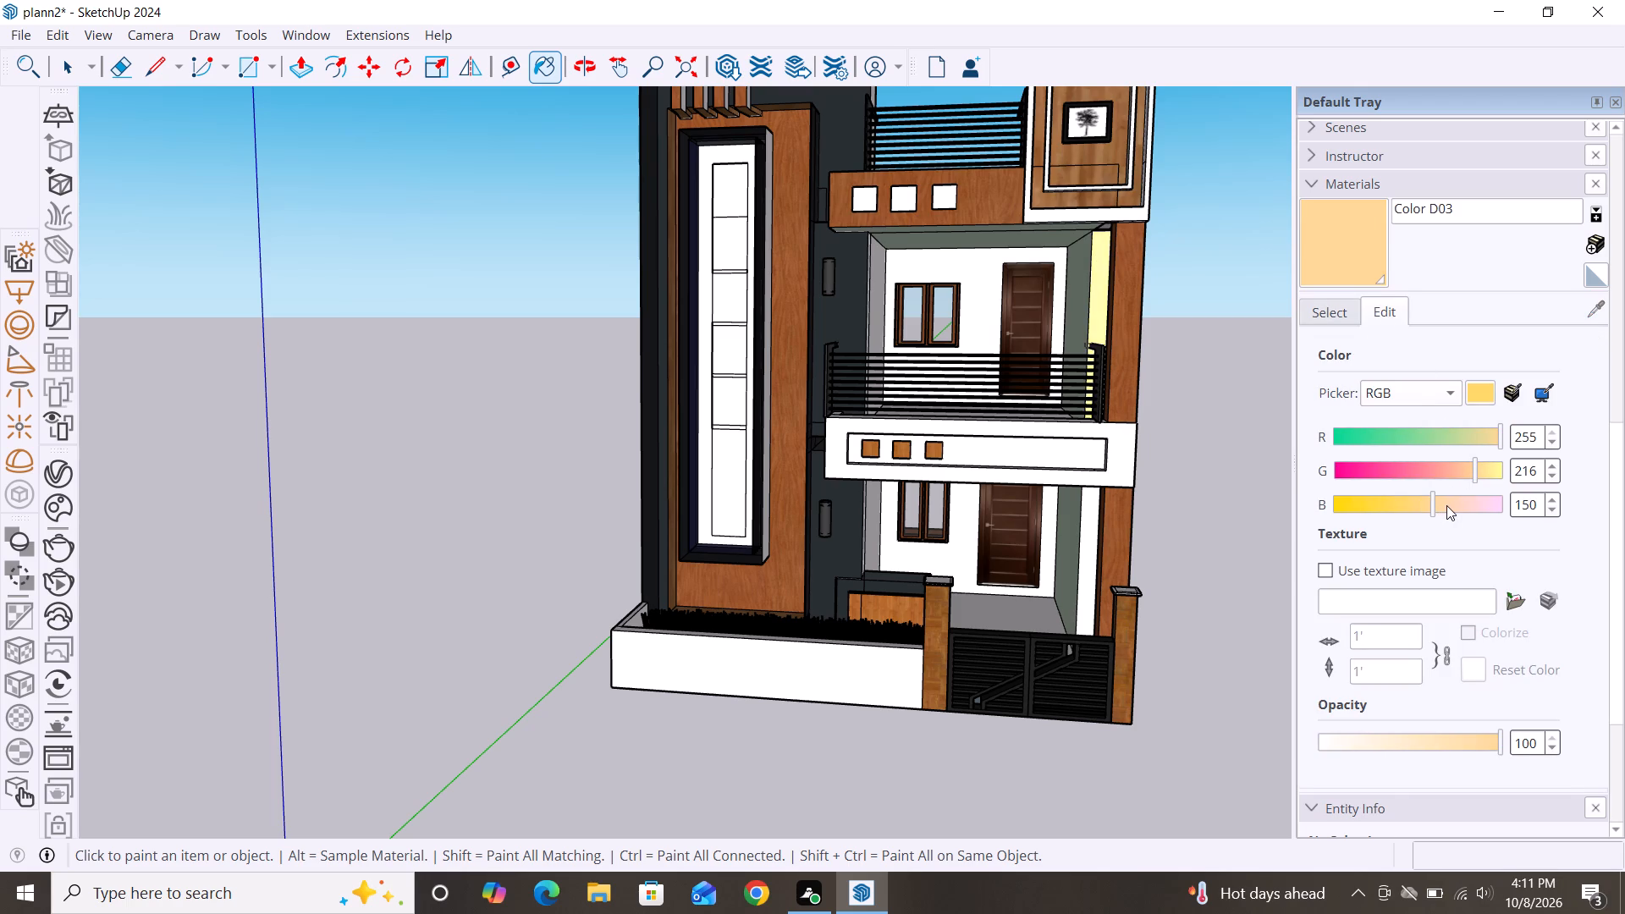
pyautogui.doubleClick(1449, 506)
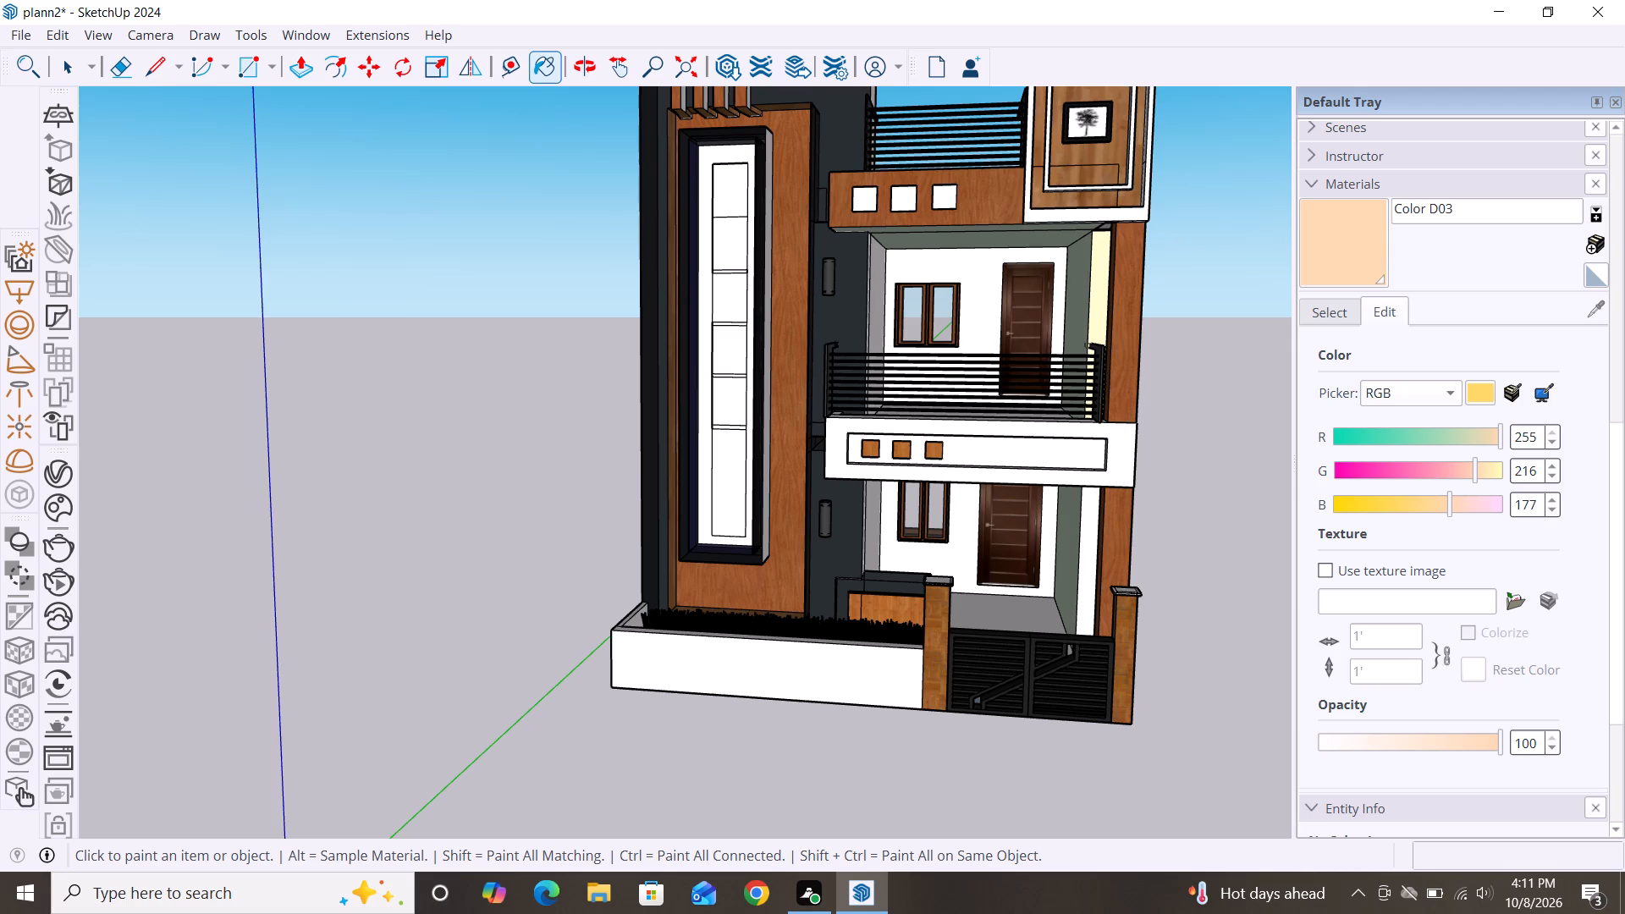
pyautogui.click(1435, 509)
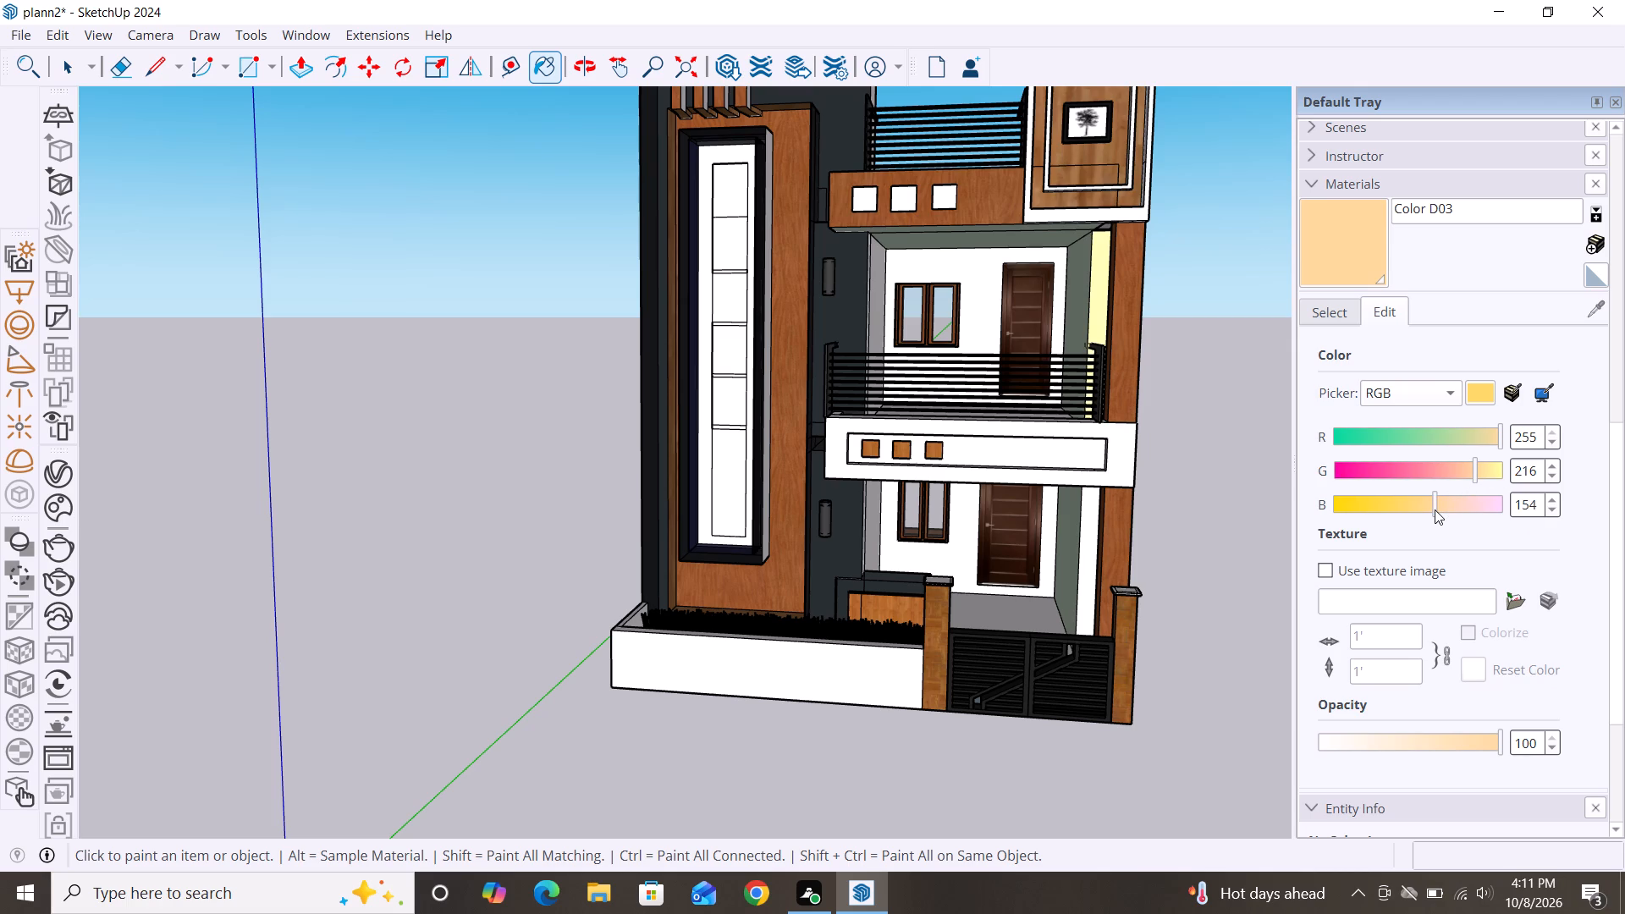
pyautogui.doubleClick(1443, 509)
pyautogui.click(1428, 506)
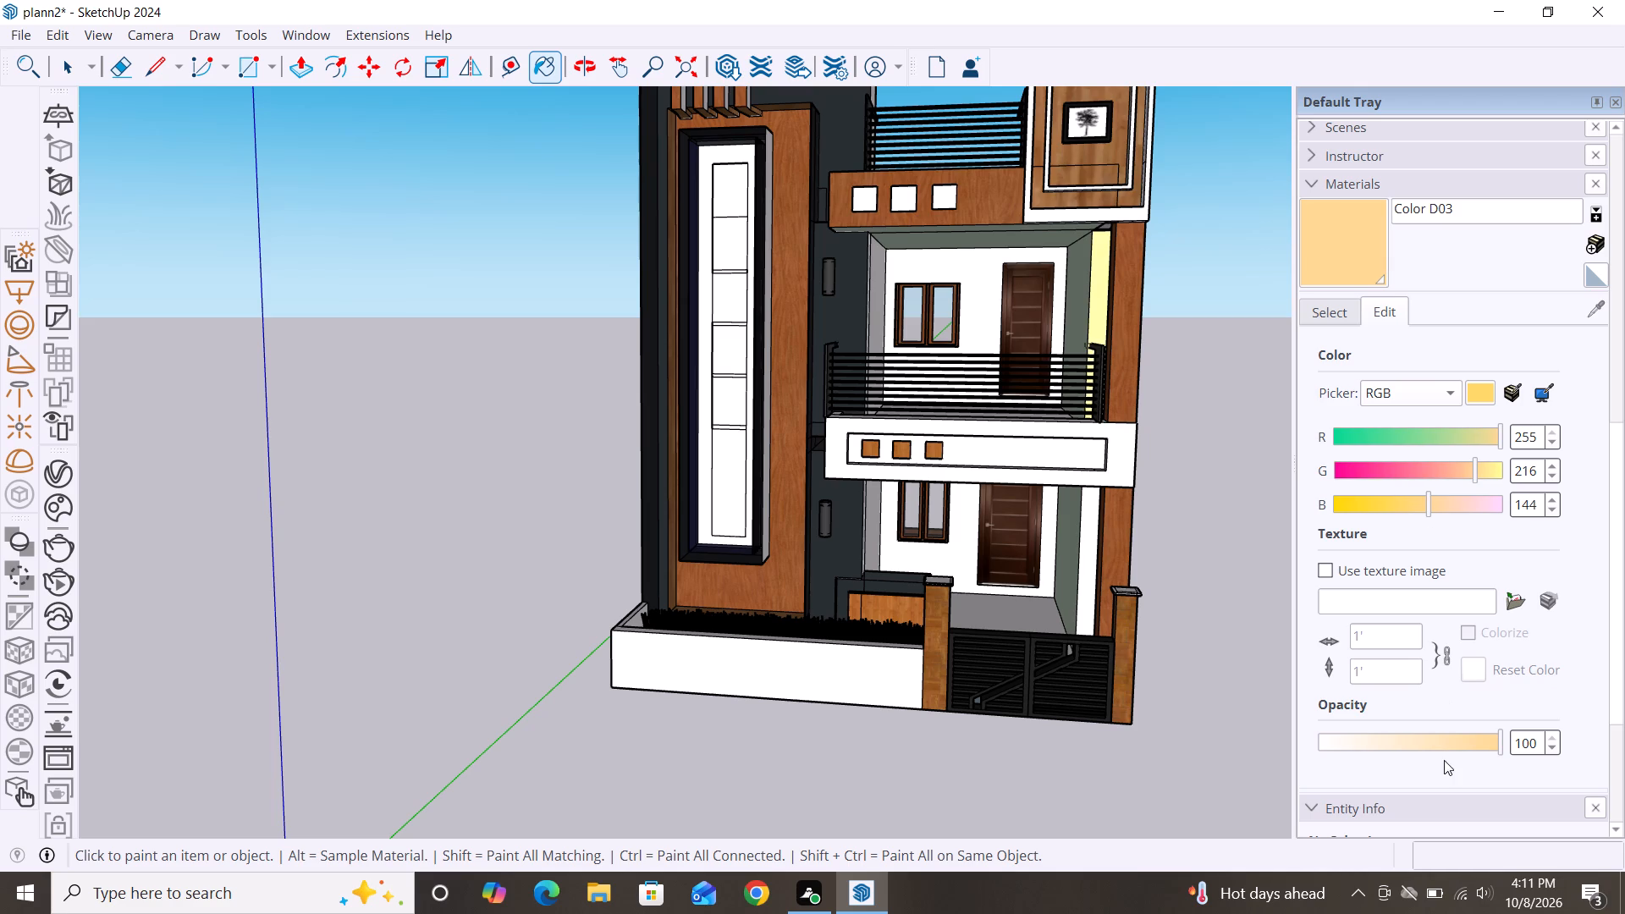
pyautogui.doubleClick(1467, 746)
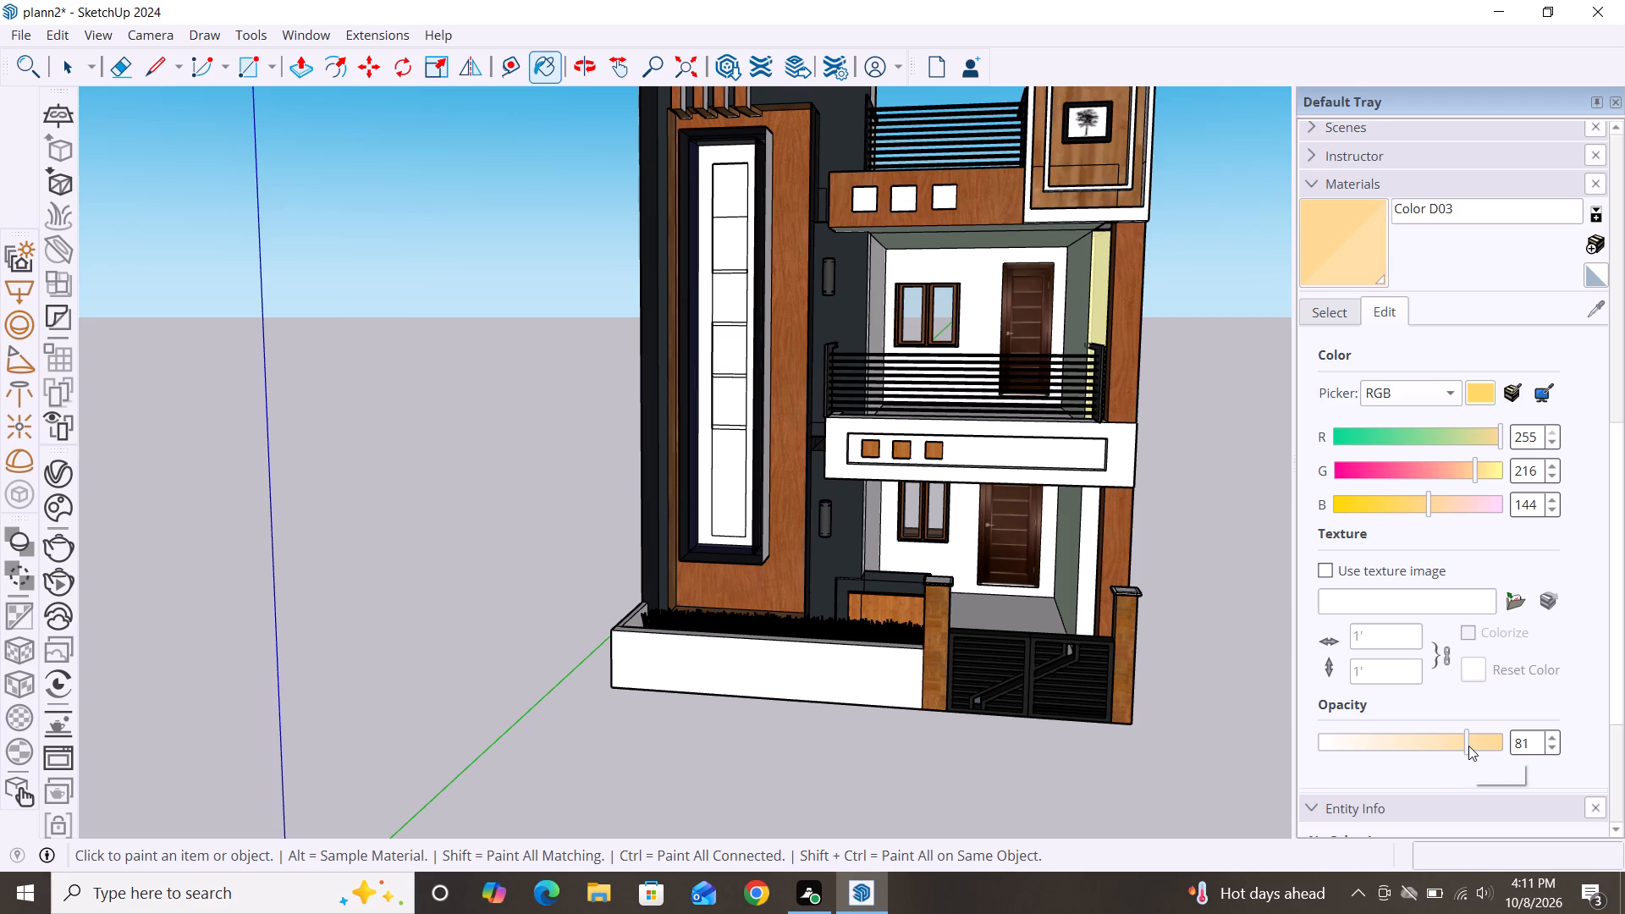
pyautogui.click(1450, 746)
# Paint the greenish side wall of the upper-floor balcony recess with the edited Color D03.
pyautogui.click(1348, 267)
pyautogui.click(1076, 308)
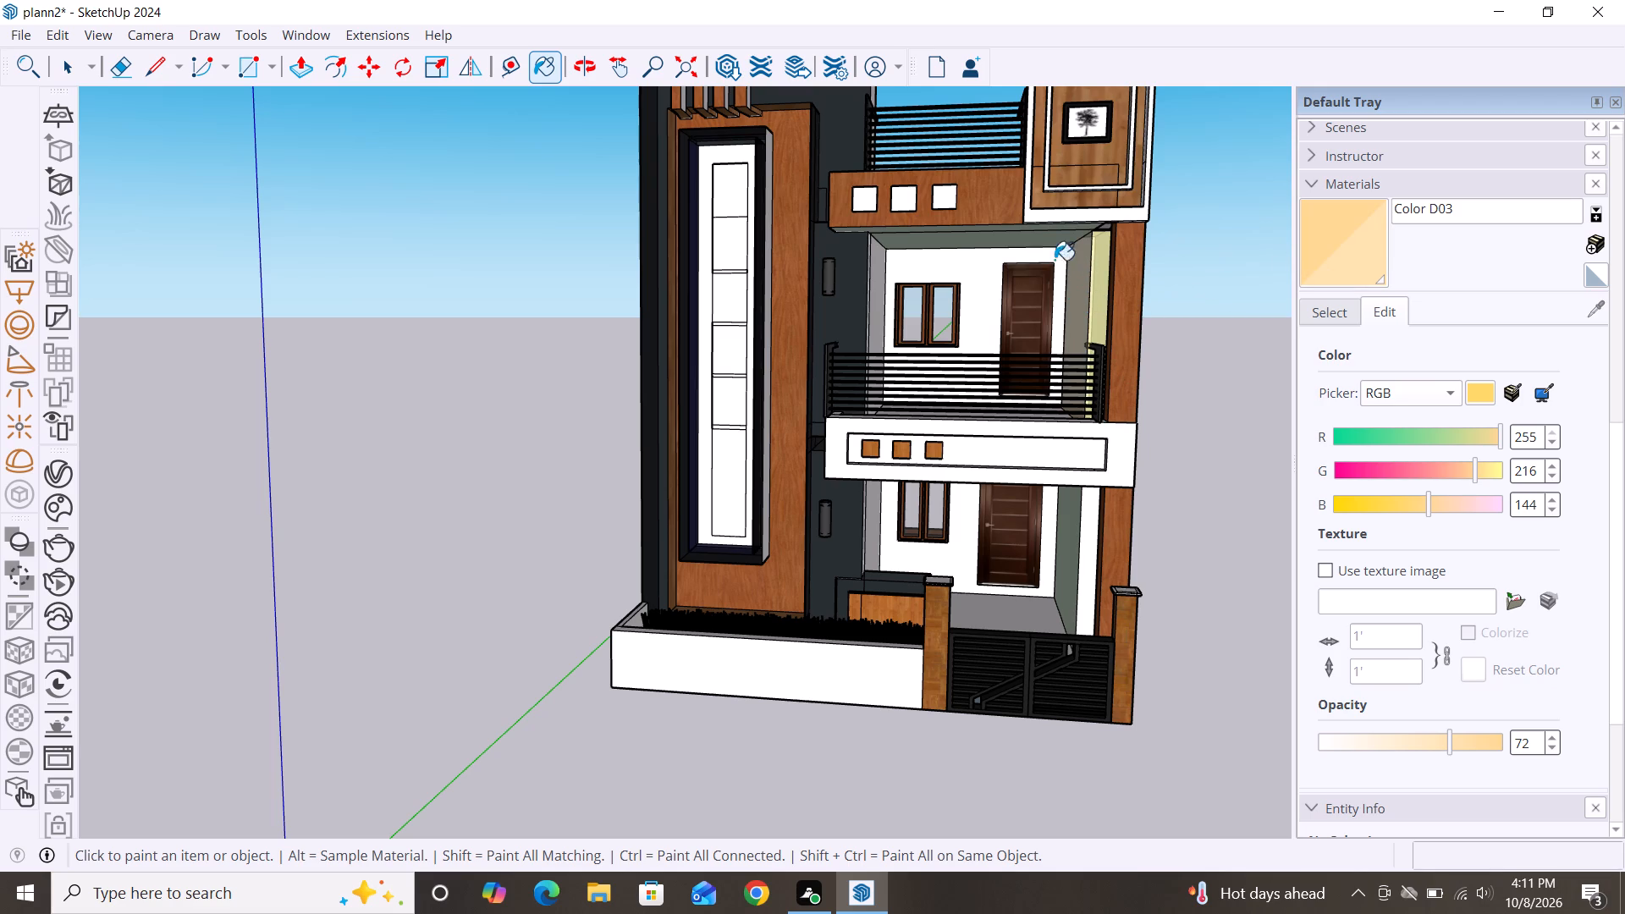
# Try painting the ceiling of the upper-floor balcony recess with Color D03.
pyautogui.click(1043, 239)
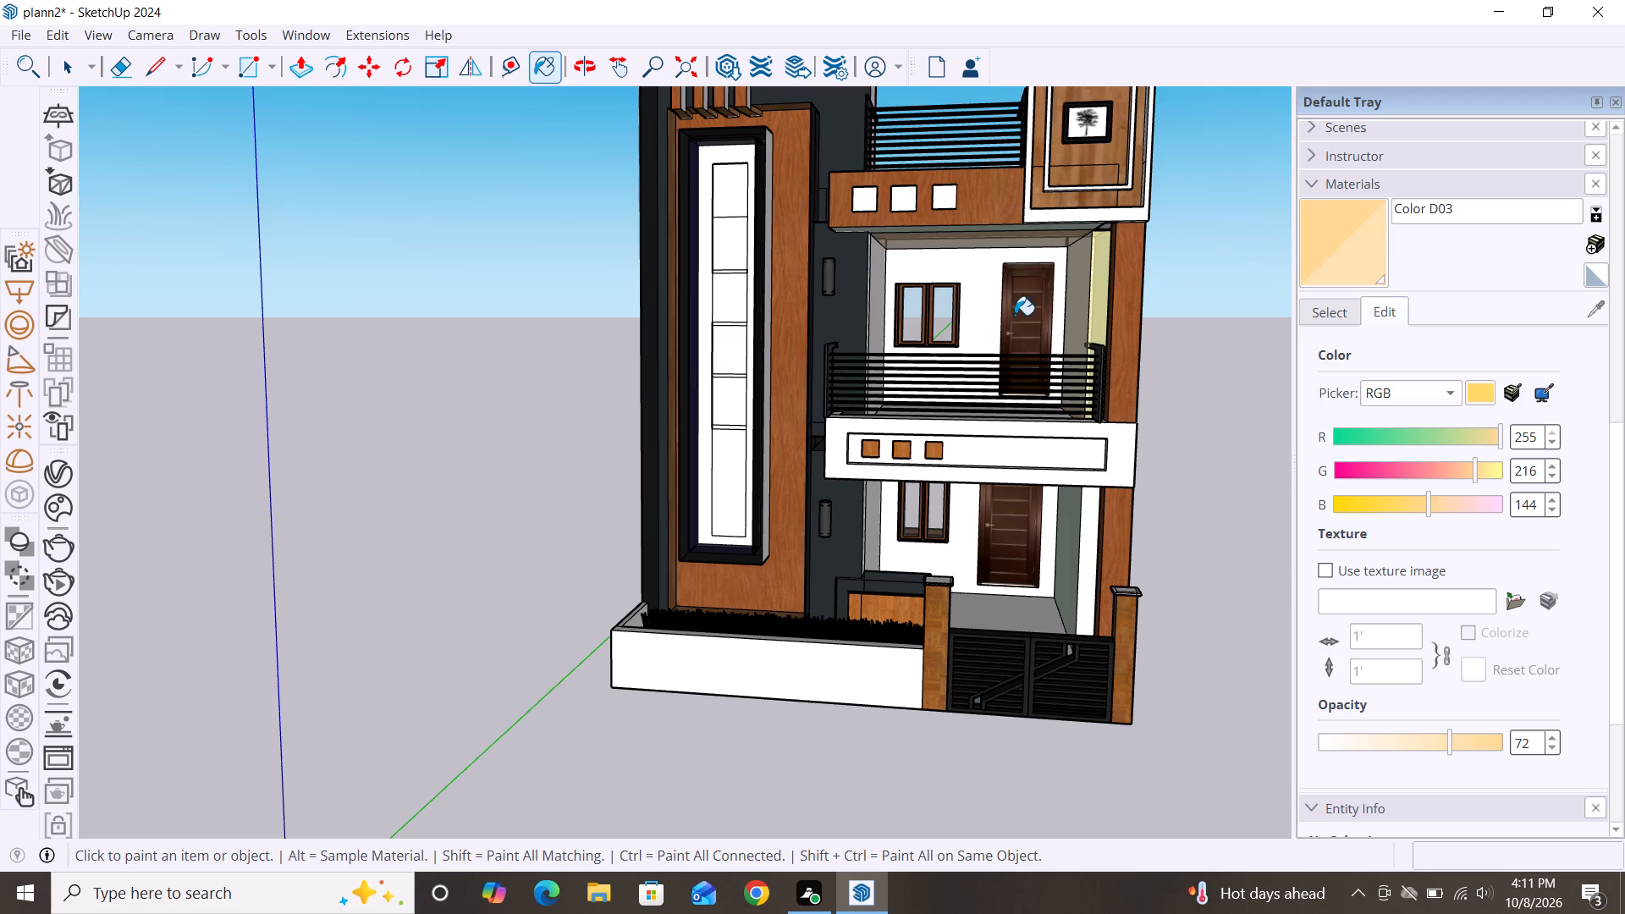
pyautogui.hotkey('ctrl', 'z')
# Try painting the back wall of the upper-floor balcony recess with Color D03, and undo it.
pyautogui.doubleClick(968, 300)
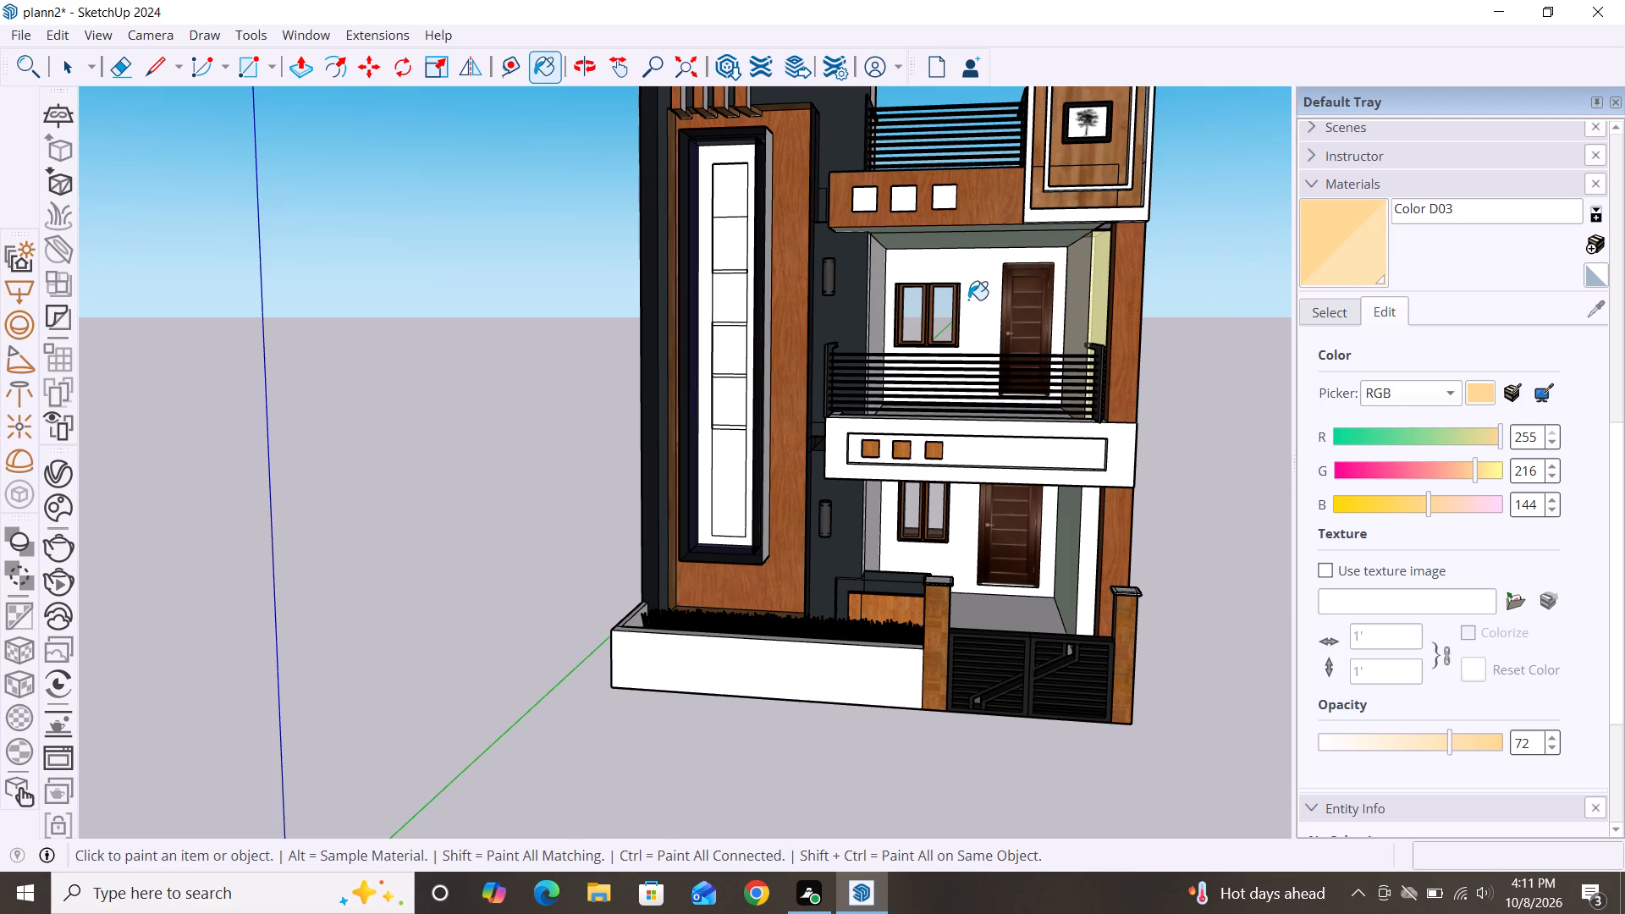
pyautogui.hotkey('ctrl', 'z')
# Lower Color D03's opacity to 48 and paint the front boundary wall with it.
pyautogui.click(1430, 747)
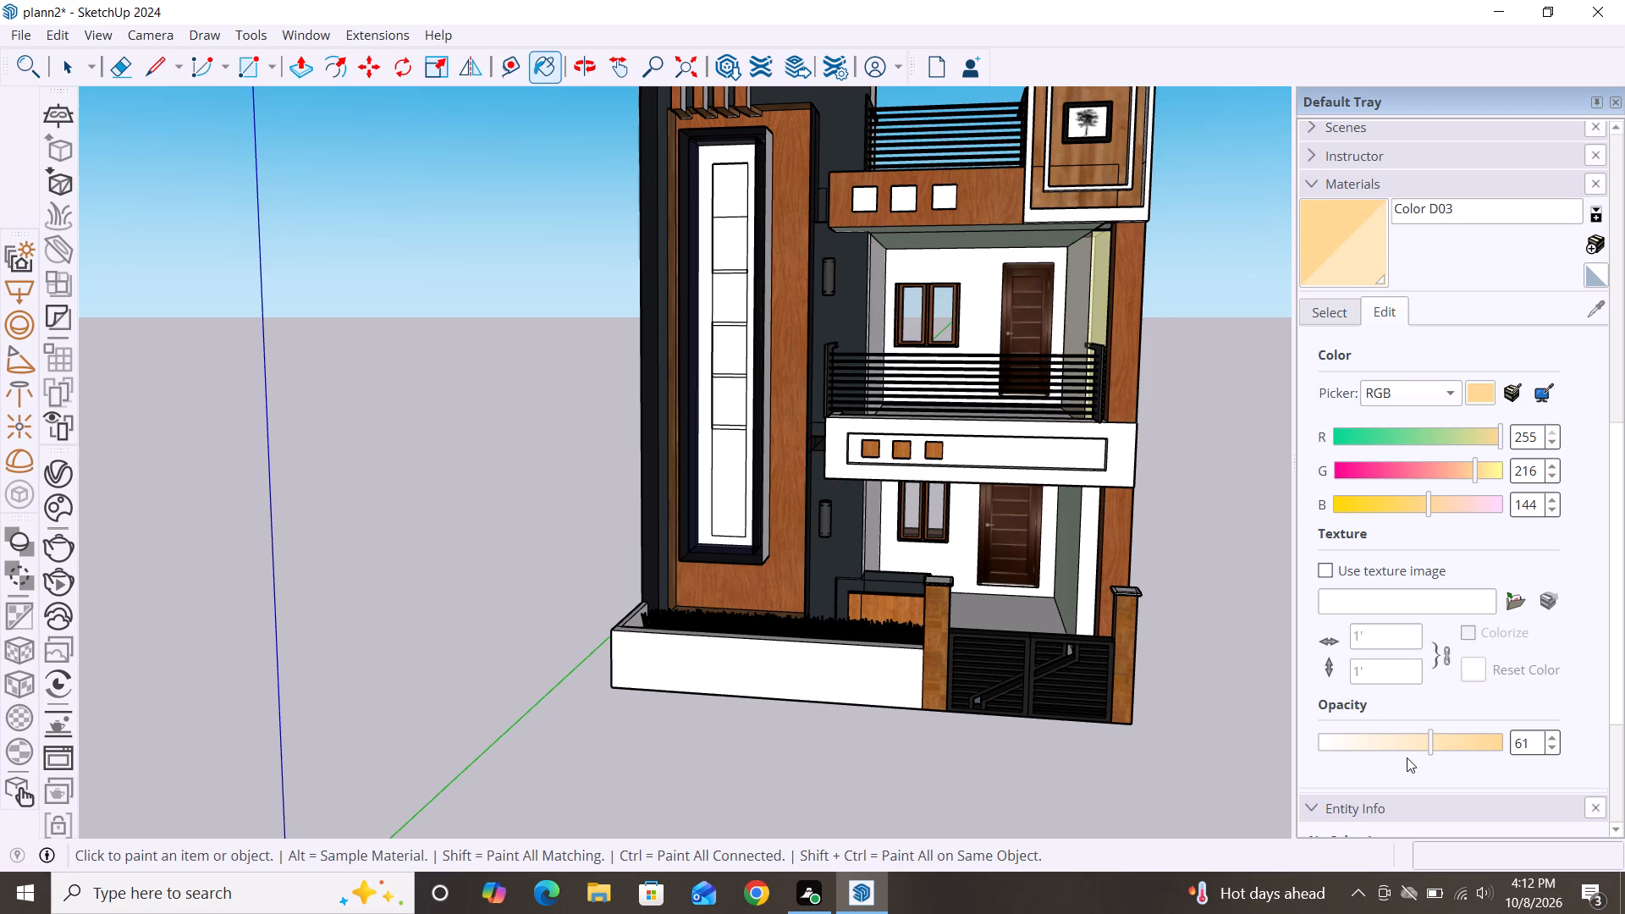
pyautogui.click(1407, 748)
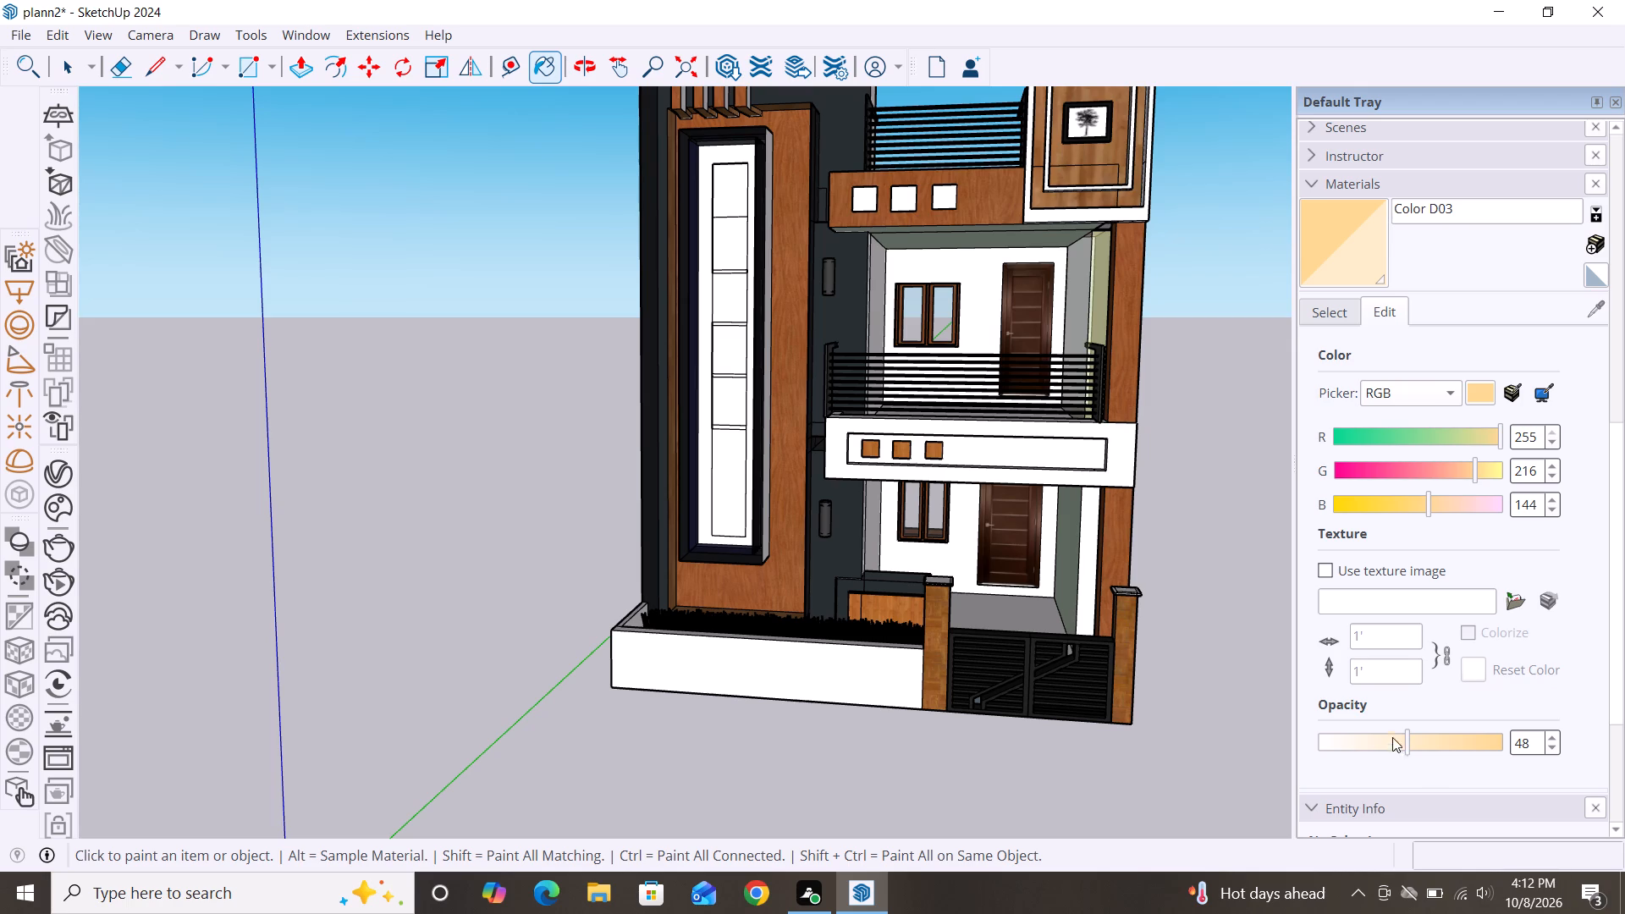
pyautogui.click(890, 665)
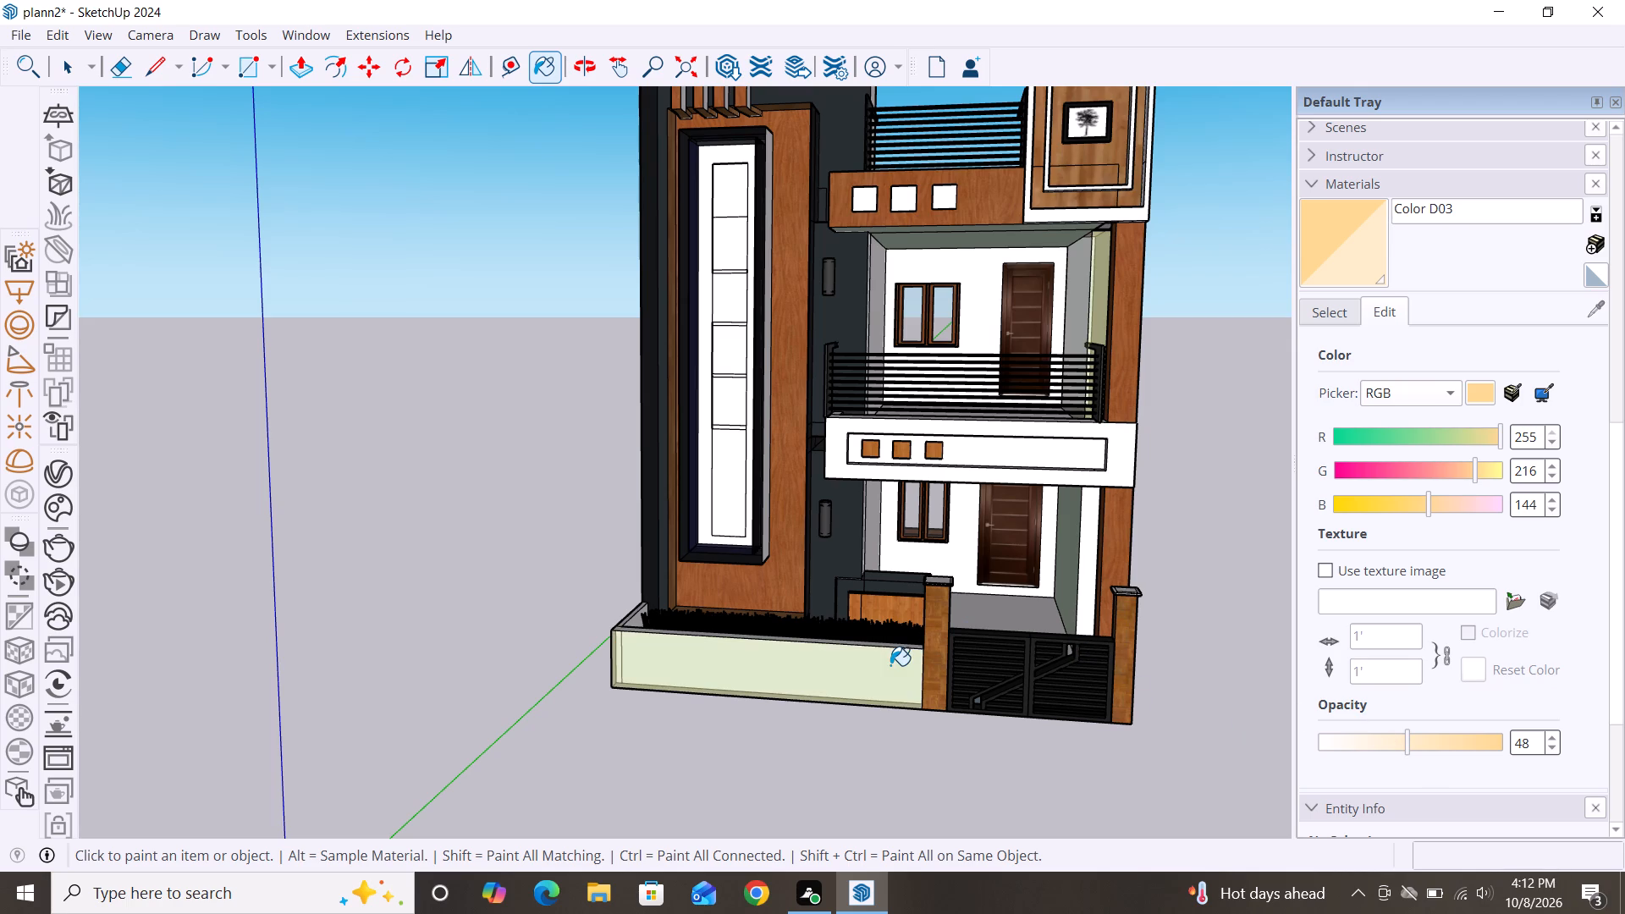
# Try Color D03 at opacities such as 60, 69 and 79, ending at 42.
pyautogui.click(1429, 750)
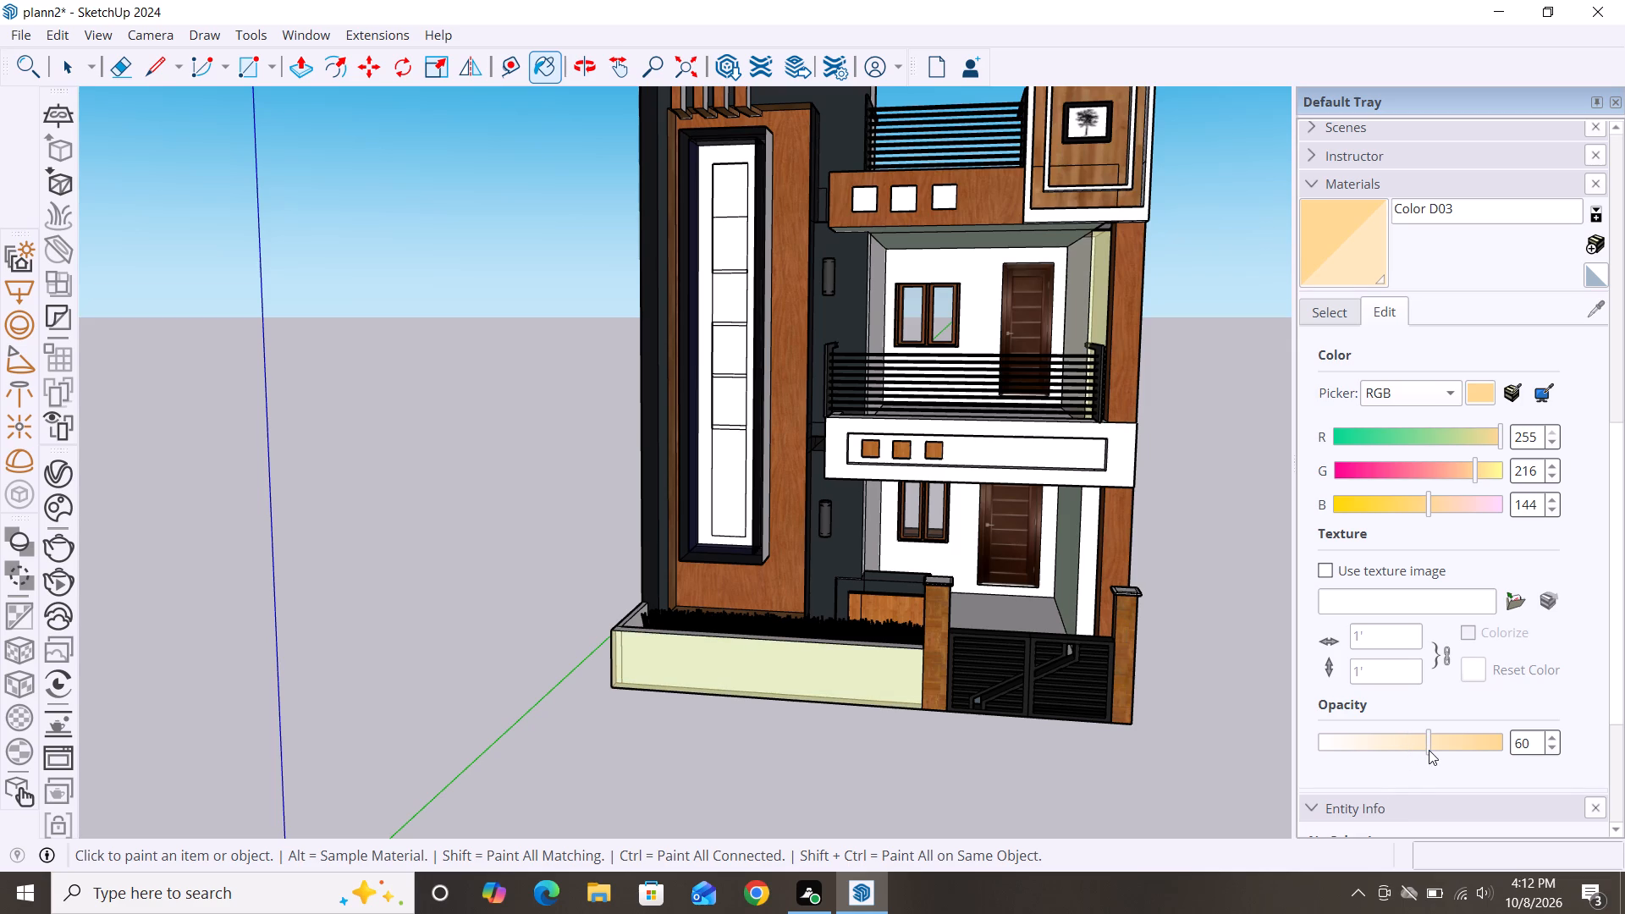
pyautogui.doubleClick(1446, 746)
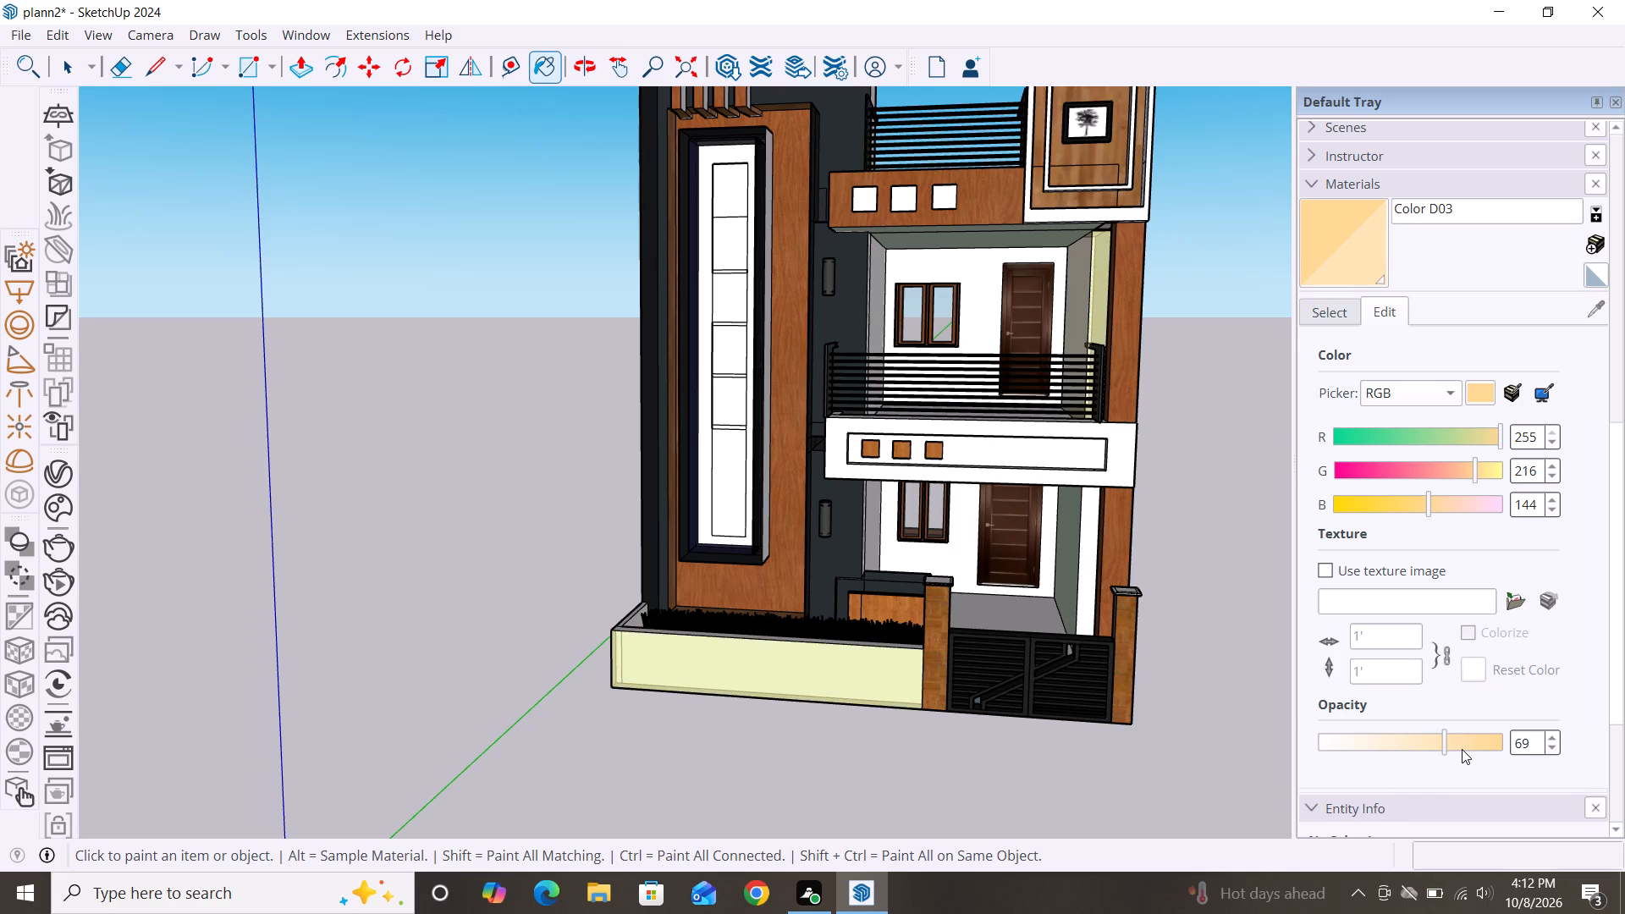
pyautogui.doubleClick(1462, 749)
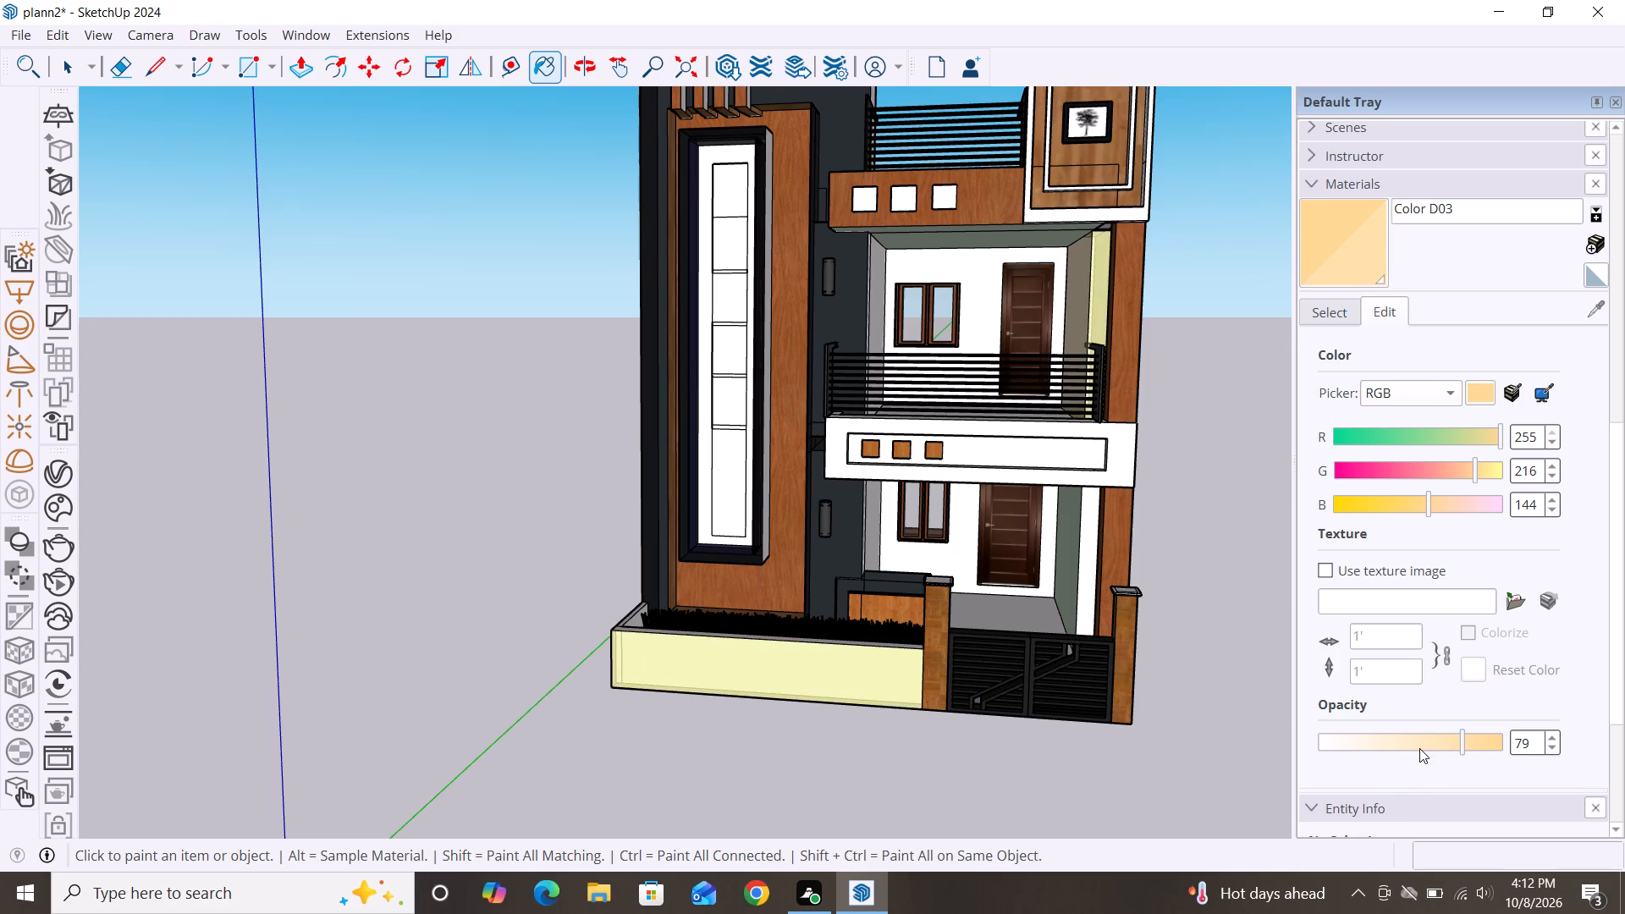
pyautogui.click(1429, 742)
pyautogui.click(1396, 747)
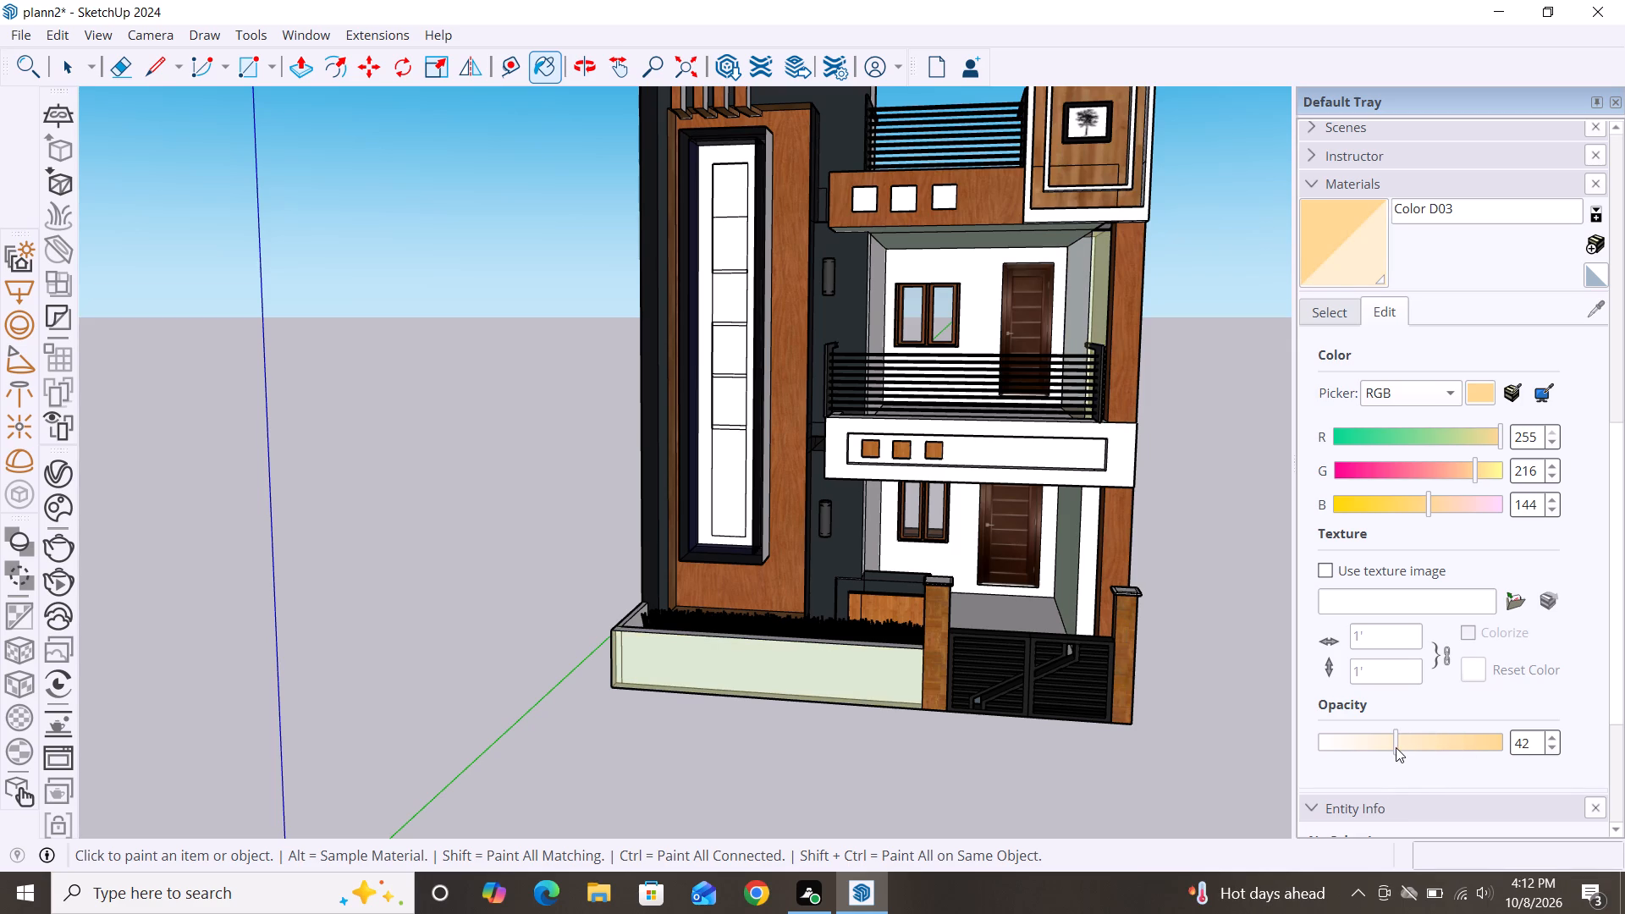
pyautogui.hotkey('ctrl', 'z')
# Paint the upper-floor balcony recess's back and side walls and the front boundary wall with Color F01 from the Colors collection.
pyautogui.click(1347, 315)
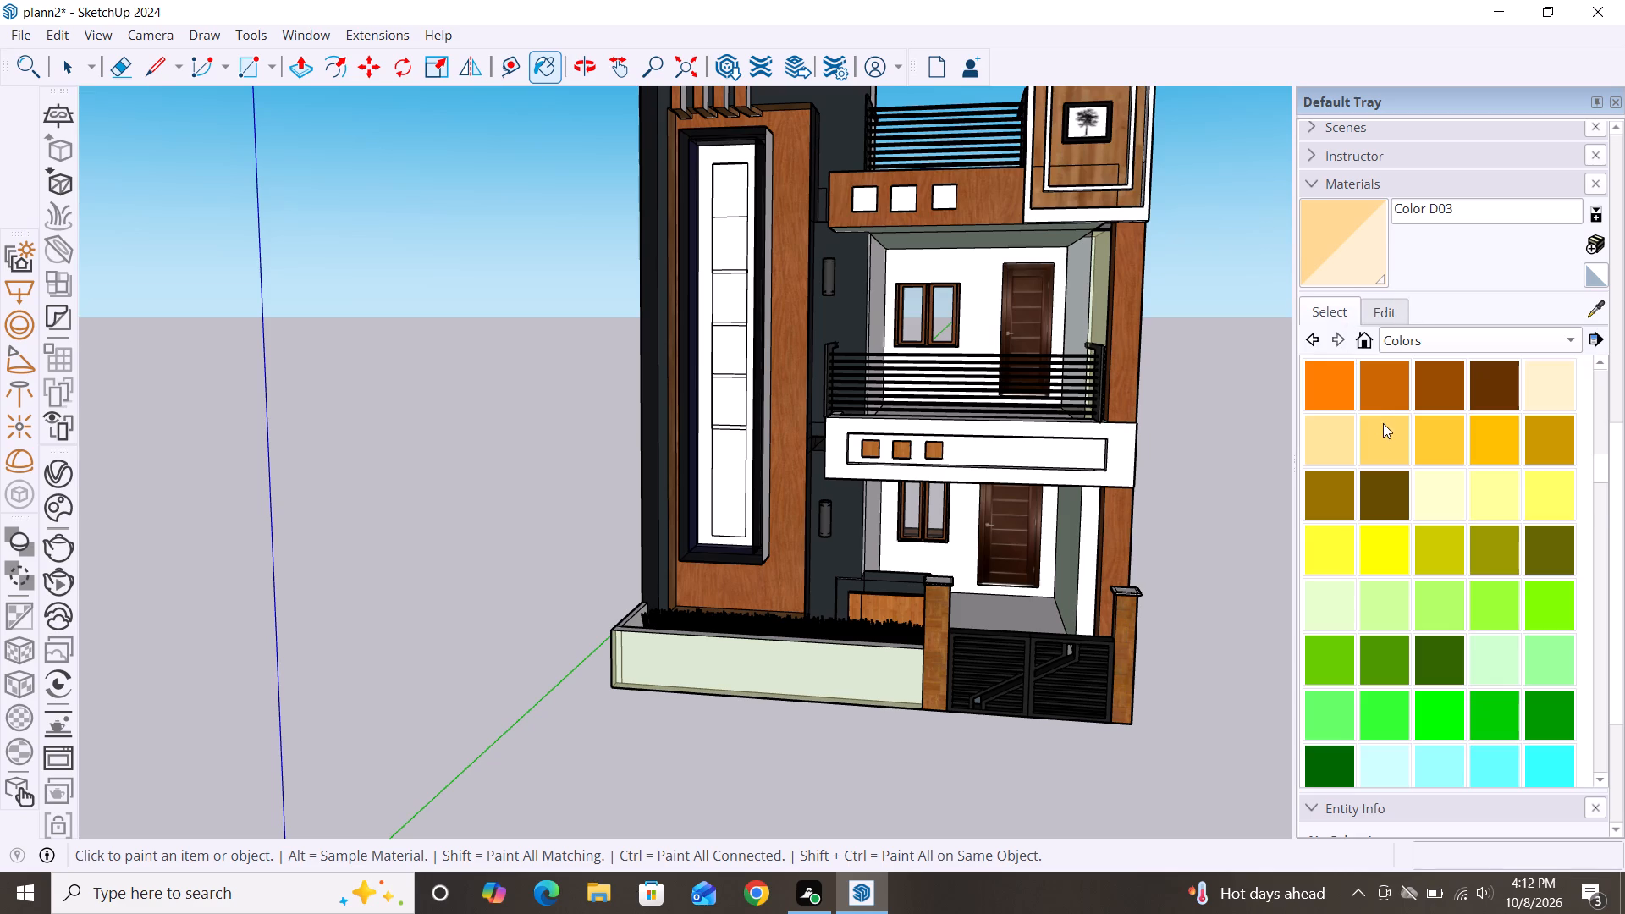
pyautogui.scroll(-2, 1383, 423)
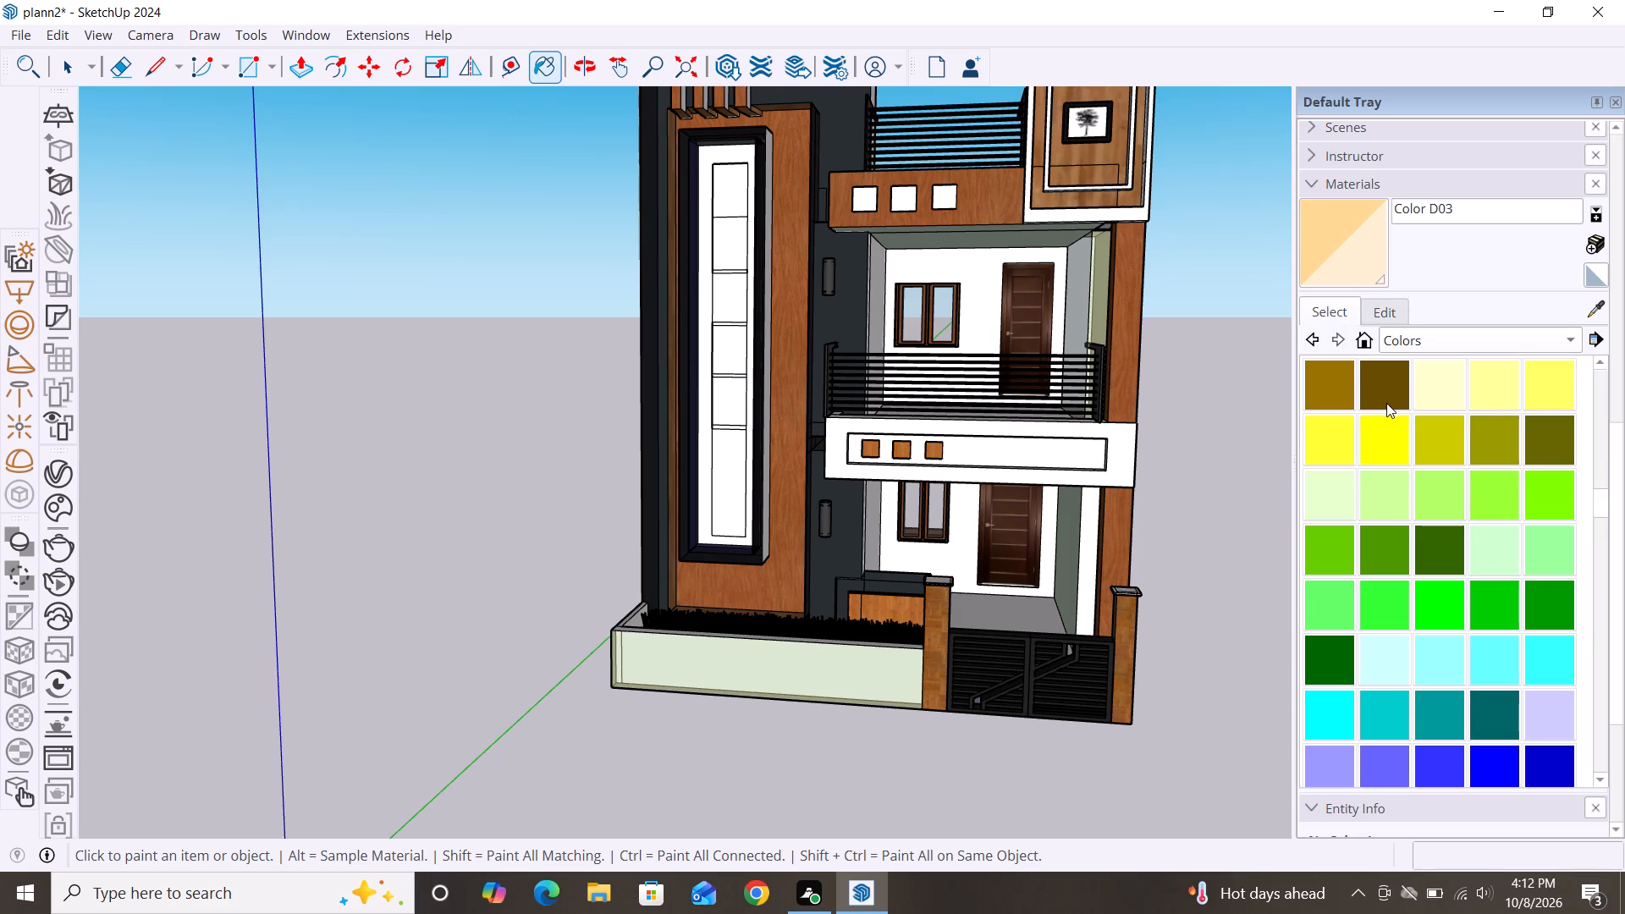
pyautogui.scroll(-1, 1386, 403)
pyautogui.click(1335, 438)
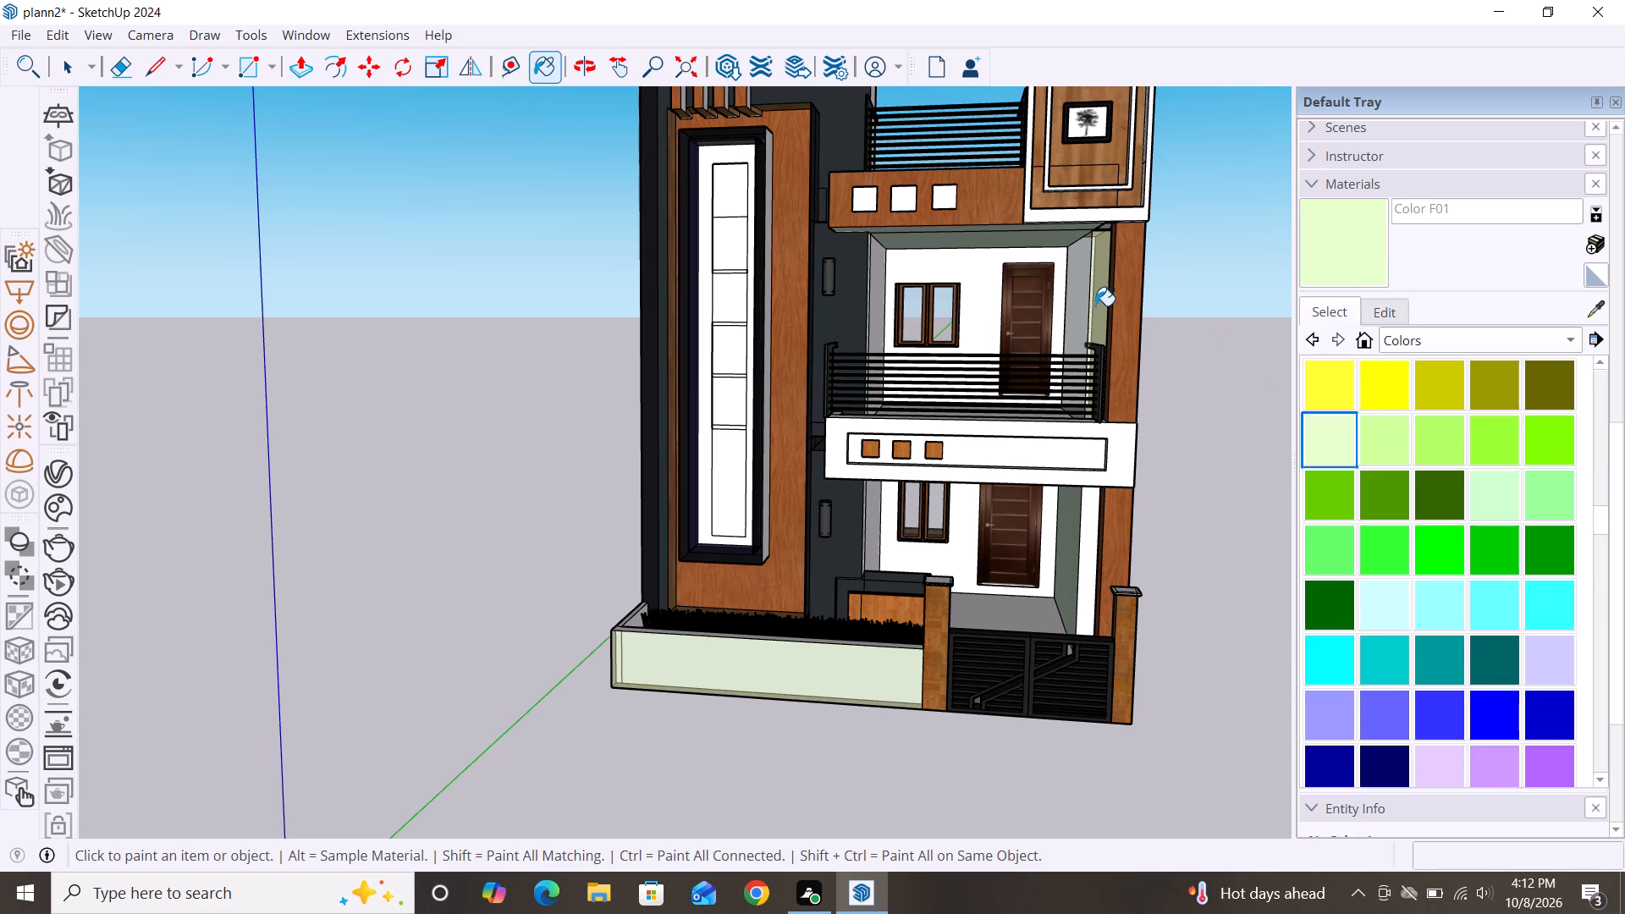
pyautogui.click(1095, 306)
pyautogui.click(1079, 299)
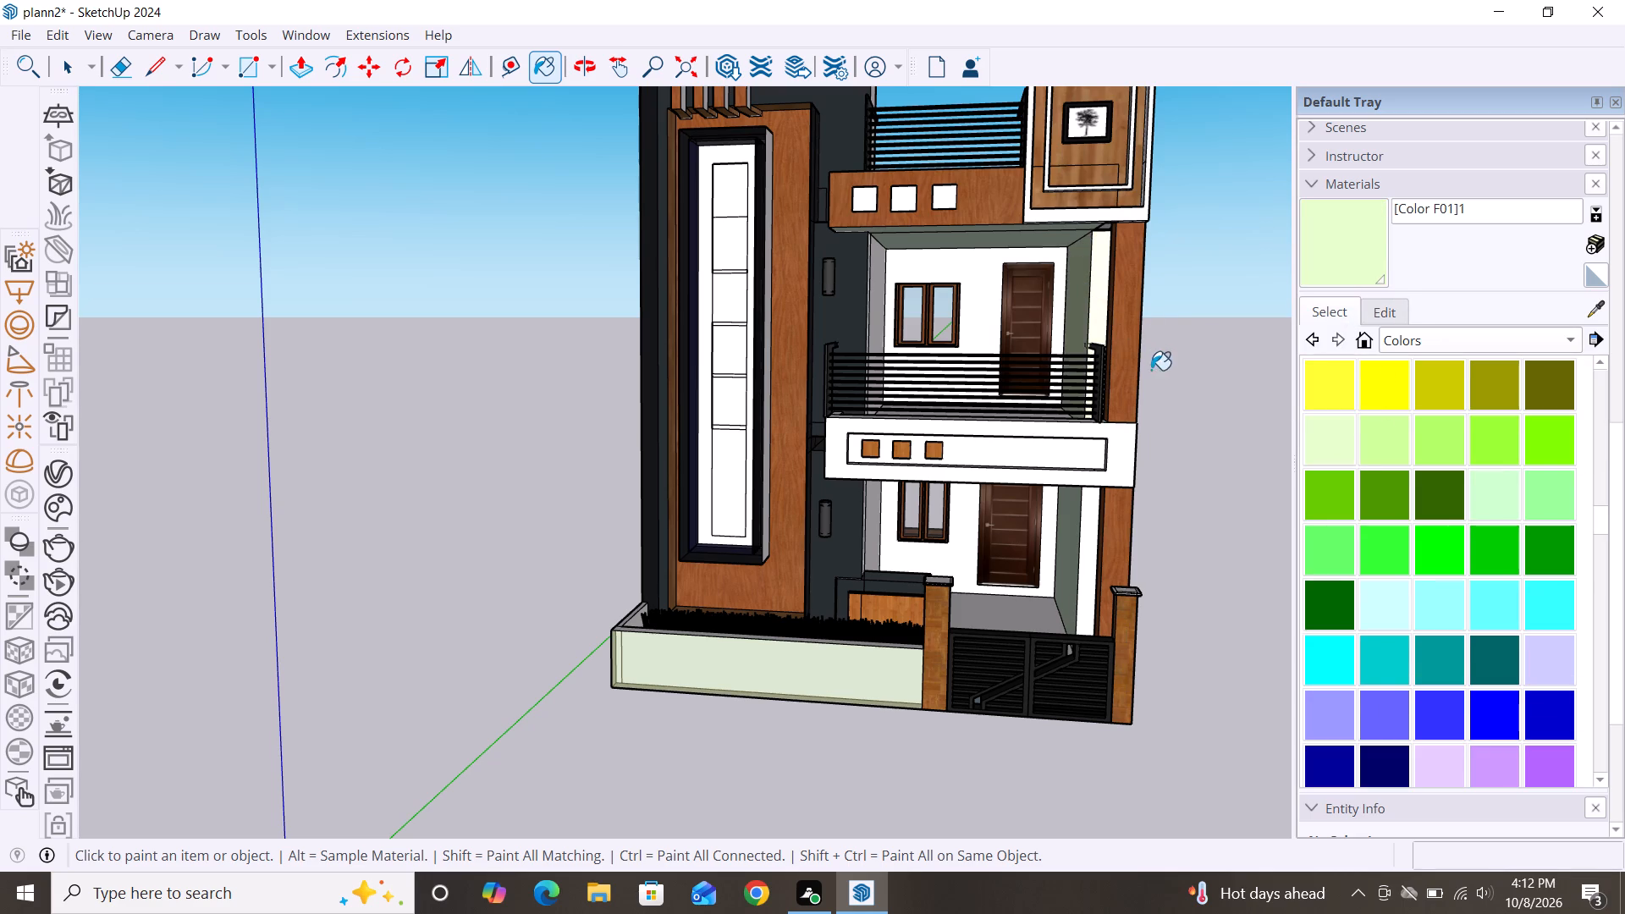
pyautogui.click(977, 262)
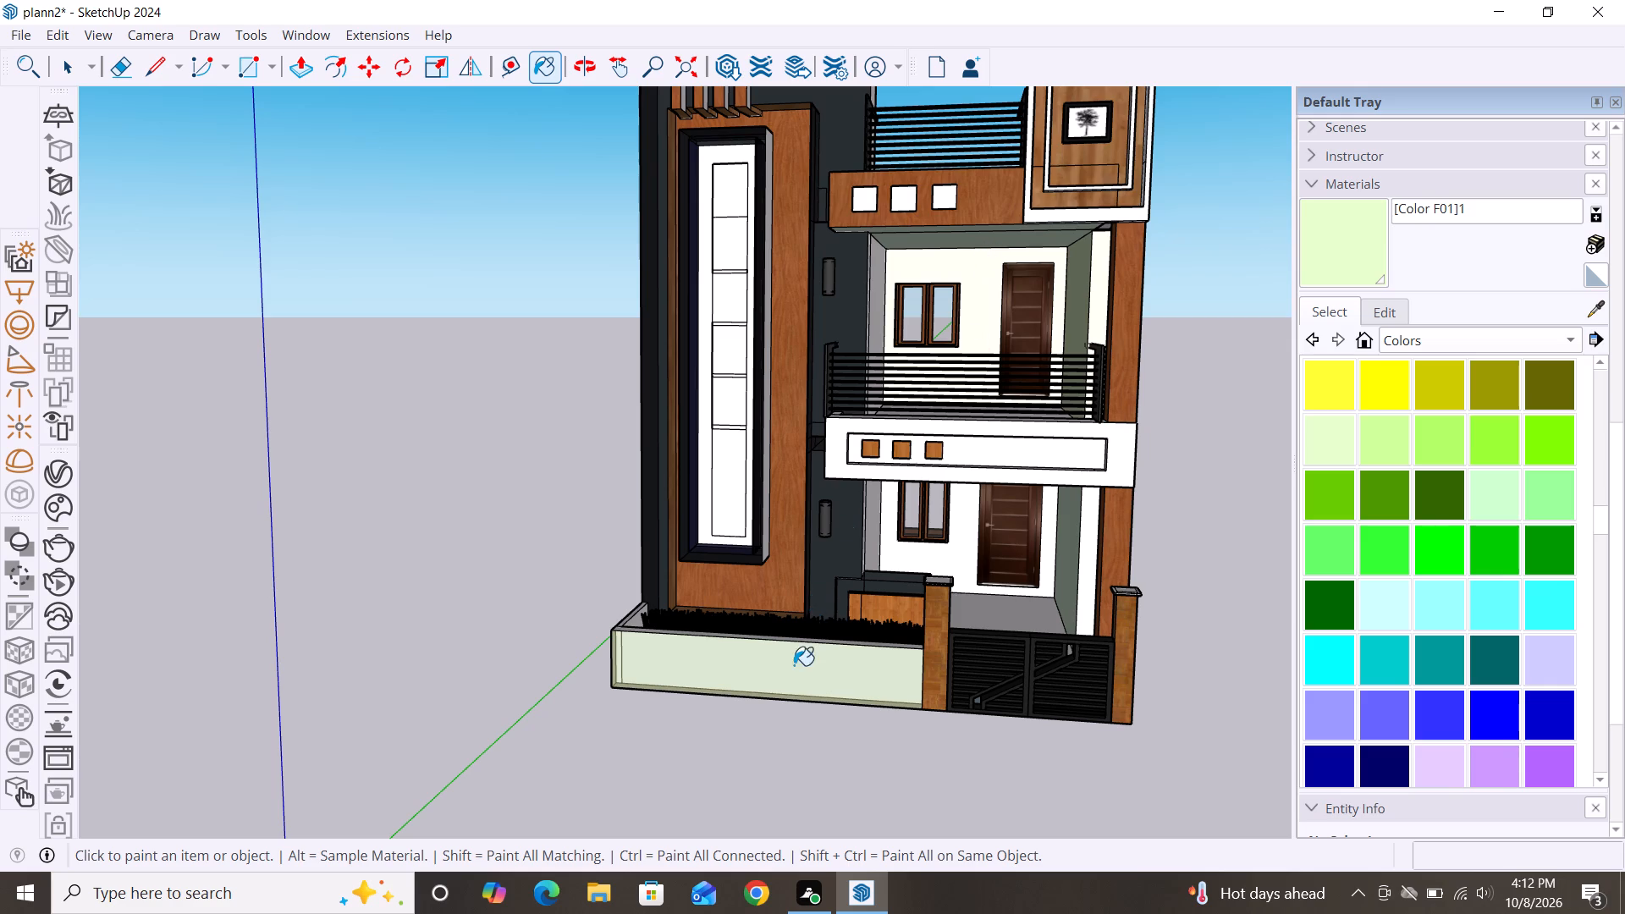
pyautogui.click(793, 667)
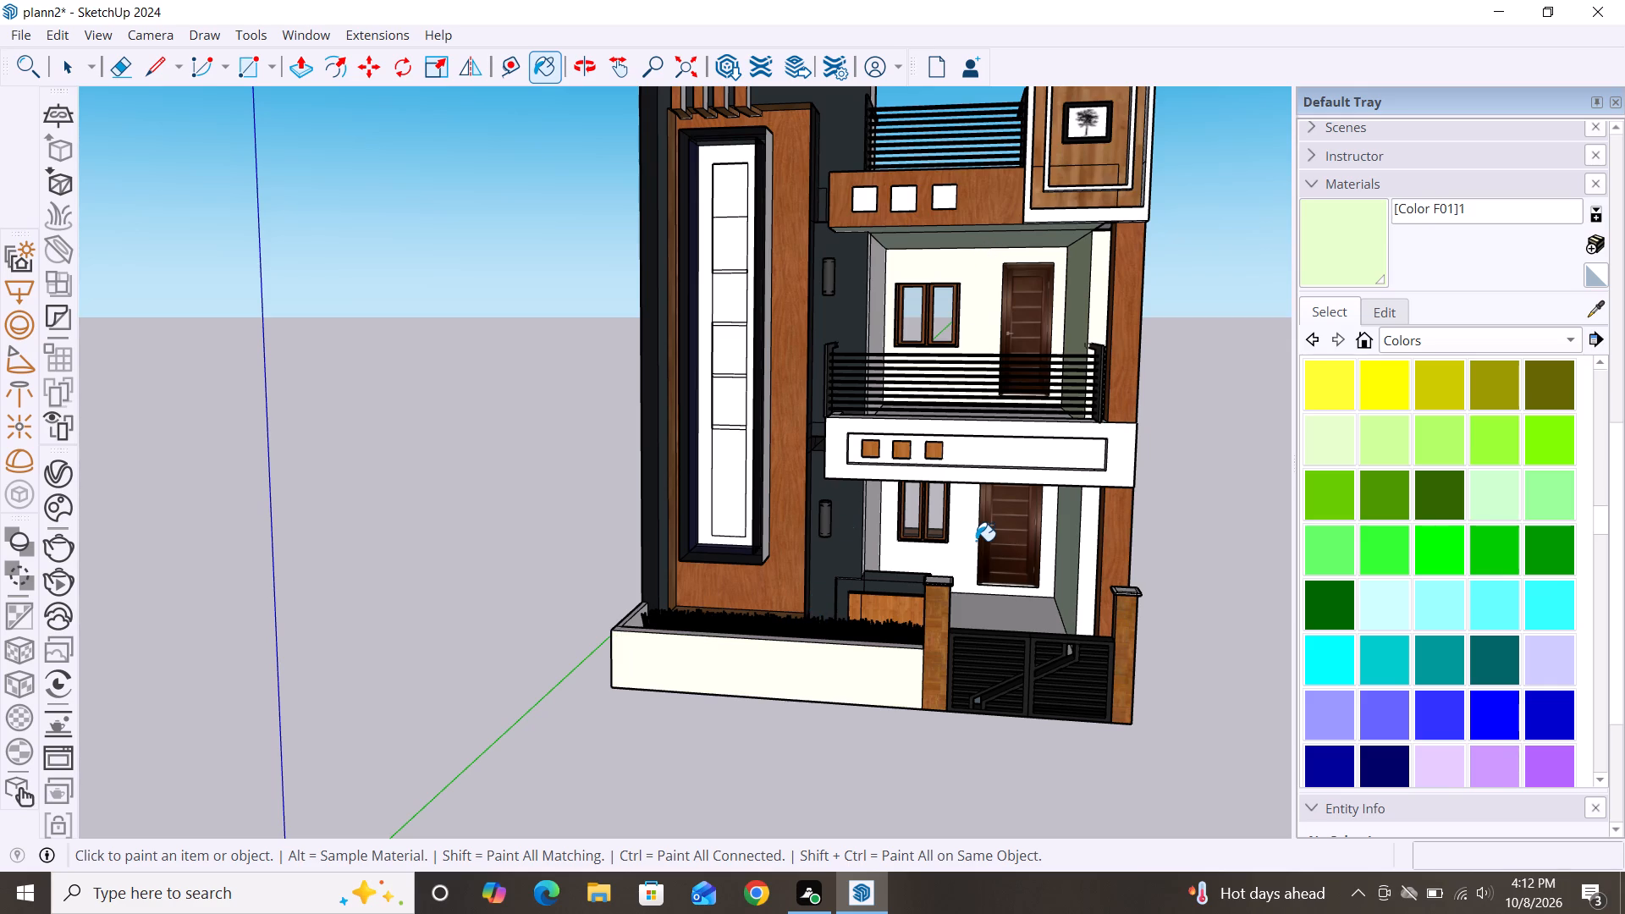
pyautogui.click(1108, 450)
pyautogui.click(873, 298)
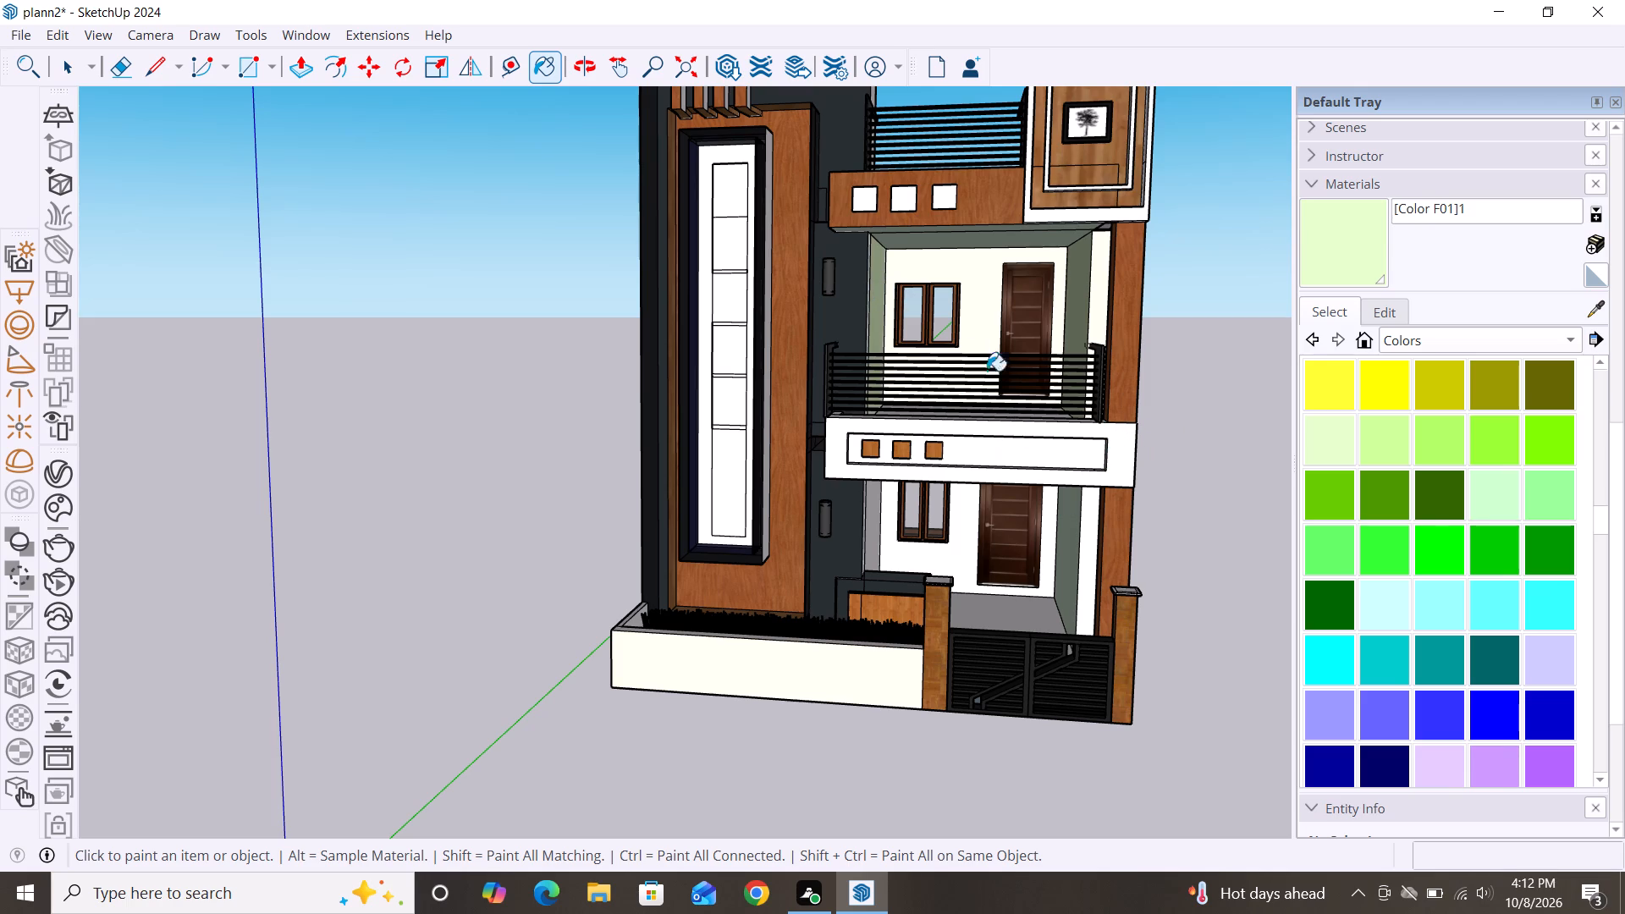
# Paint the ground-floor porch's back wall, both side walls and adjoining narrow wall faces with Color F01.
pyautogui.scroll(-5, 976, 283)
pyautogui.moveTo(1065, 574); pyautogui.dragTo(1136, 574, button='middle')
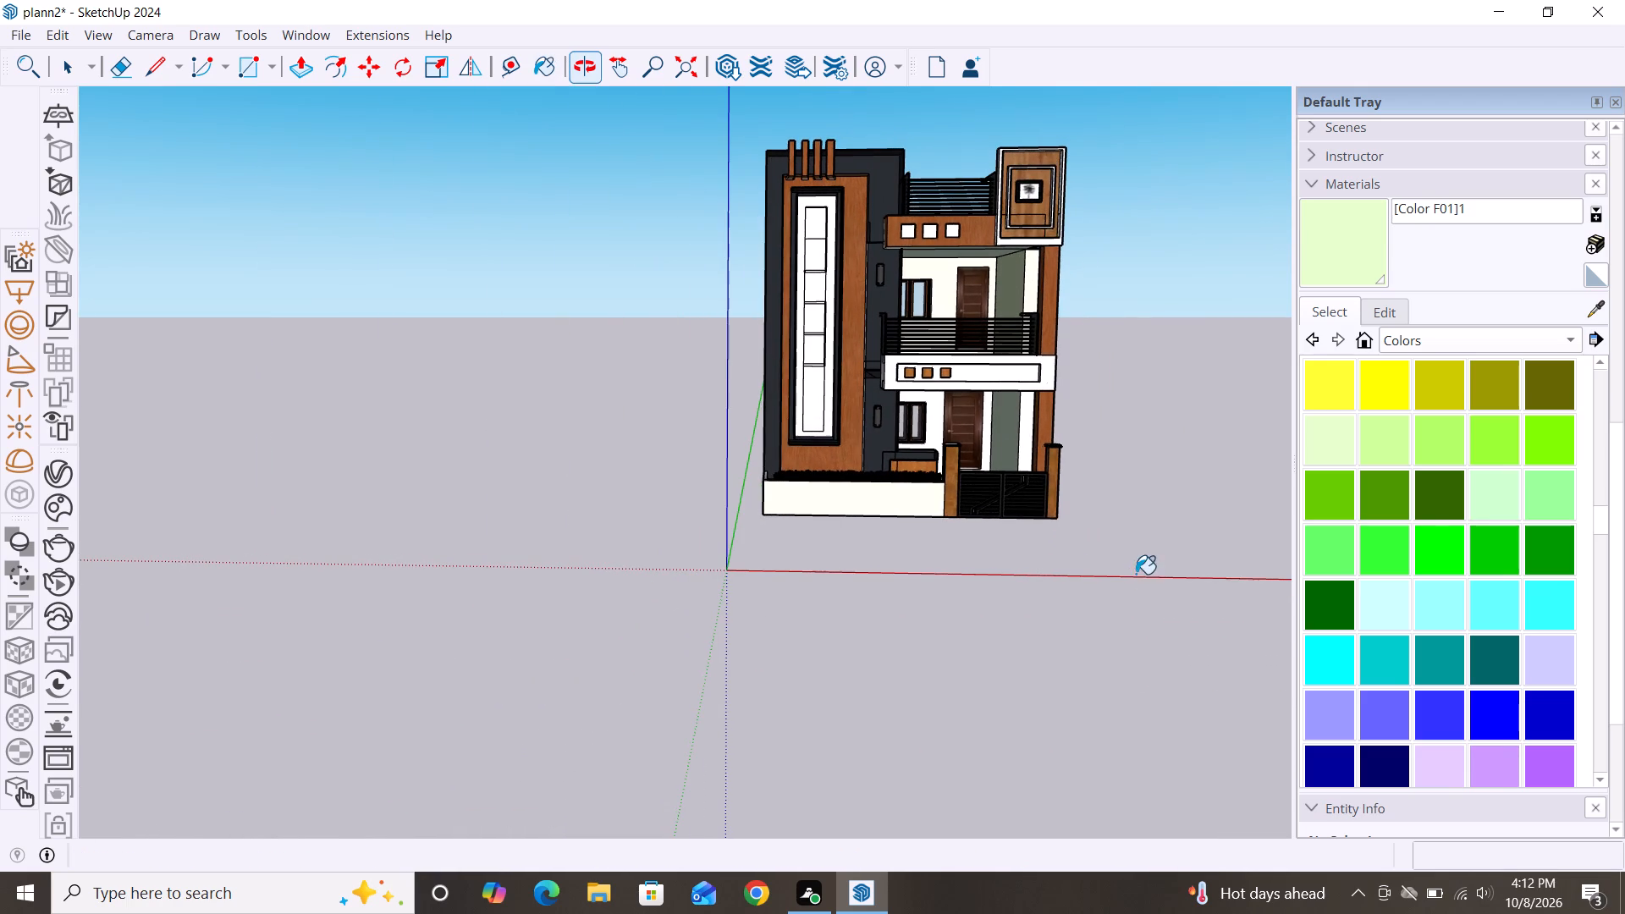
pyautogui.click(861, 503)
pyautogui.scroll(6, 990, 447)
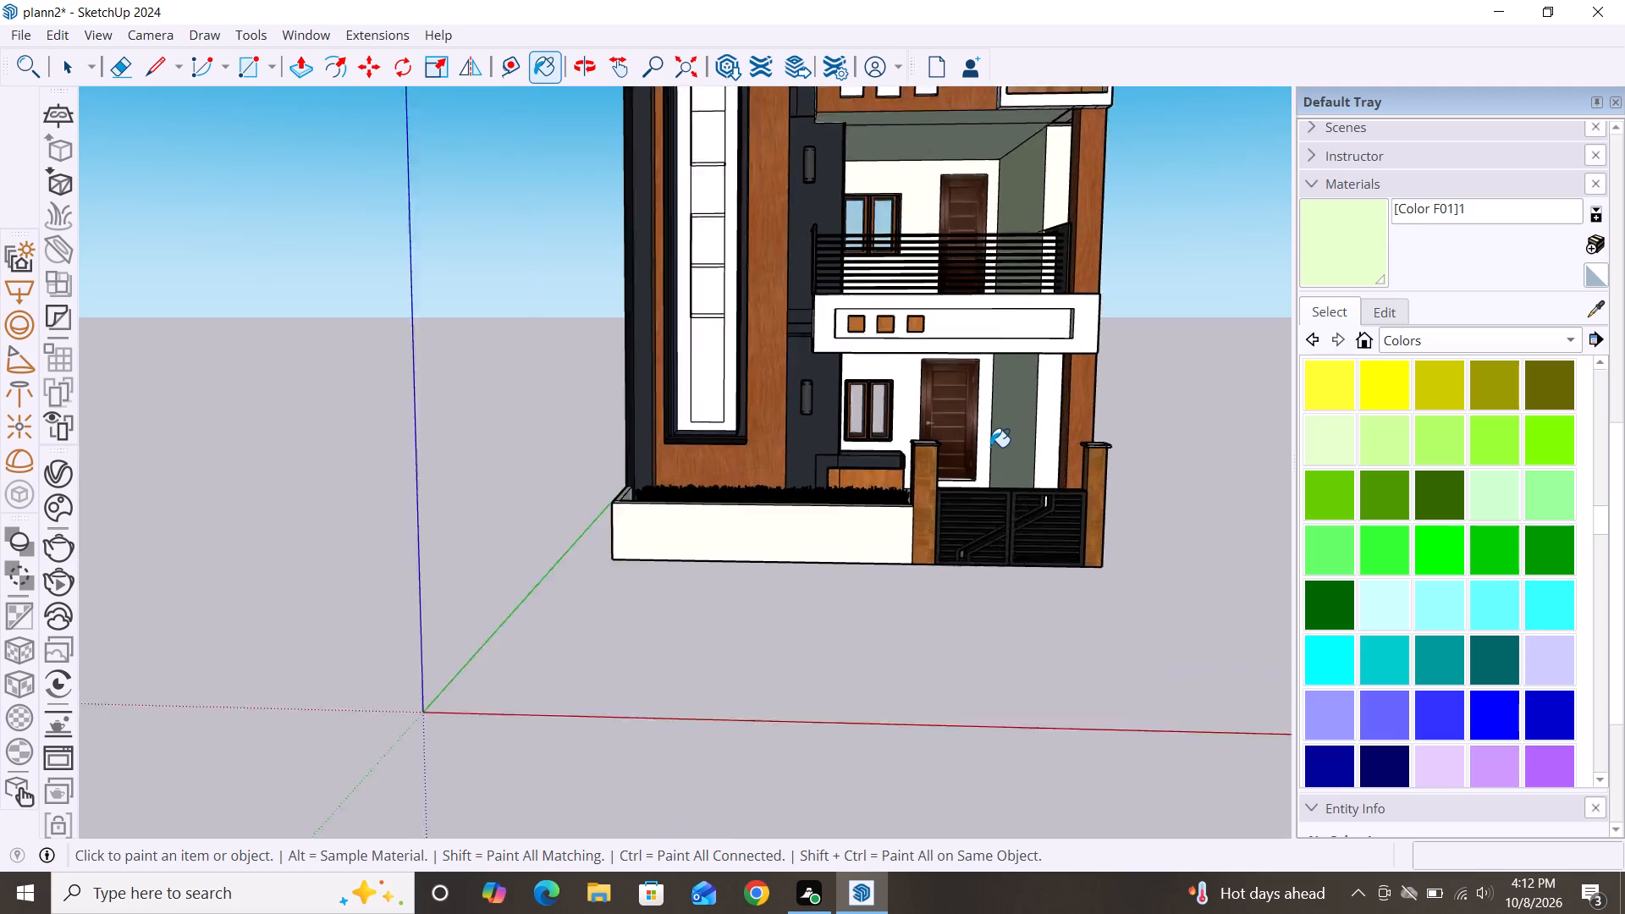
pyautogui.scroll(4, 990, 447)
pyautogui.click(819, 325)
pyautogui.click(1051, 360)
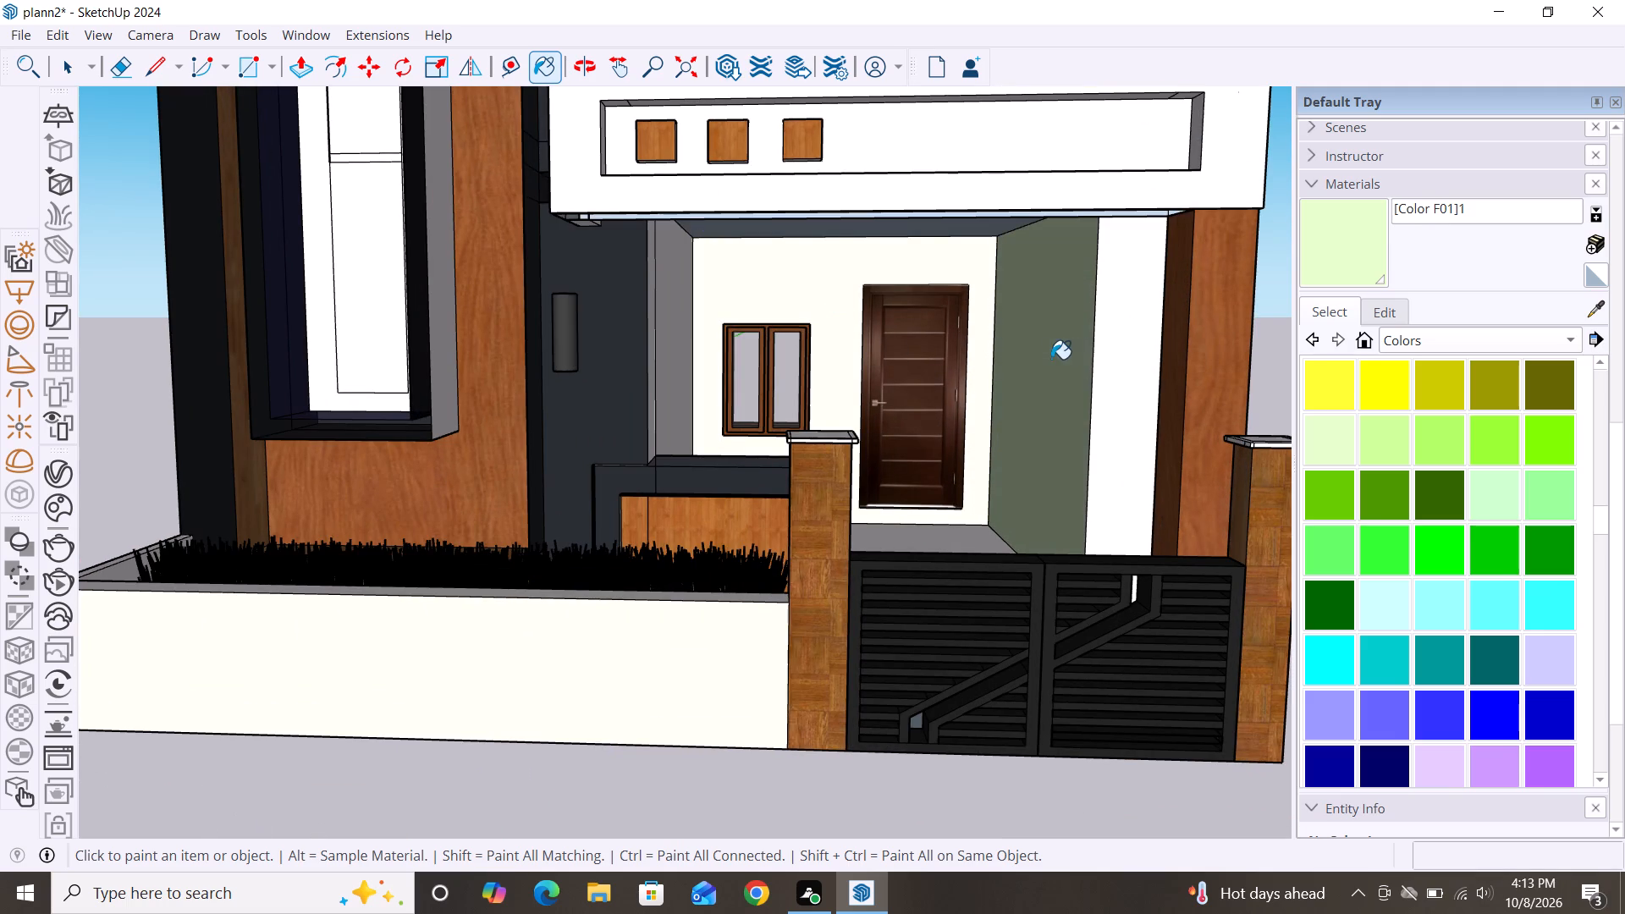
pyautogui.click(1123, 363)
pyautogui.click(677, 376)
pyautogui.scroll(-3, 801, 320)
pyautogui.scroll(11, 713, 338)
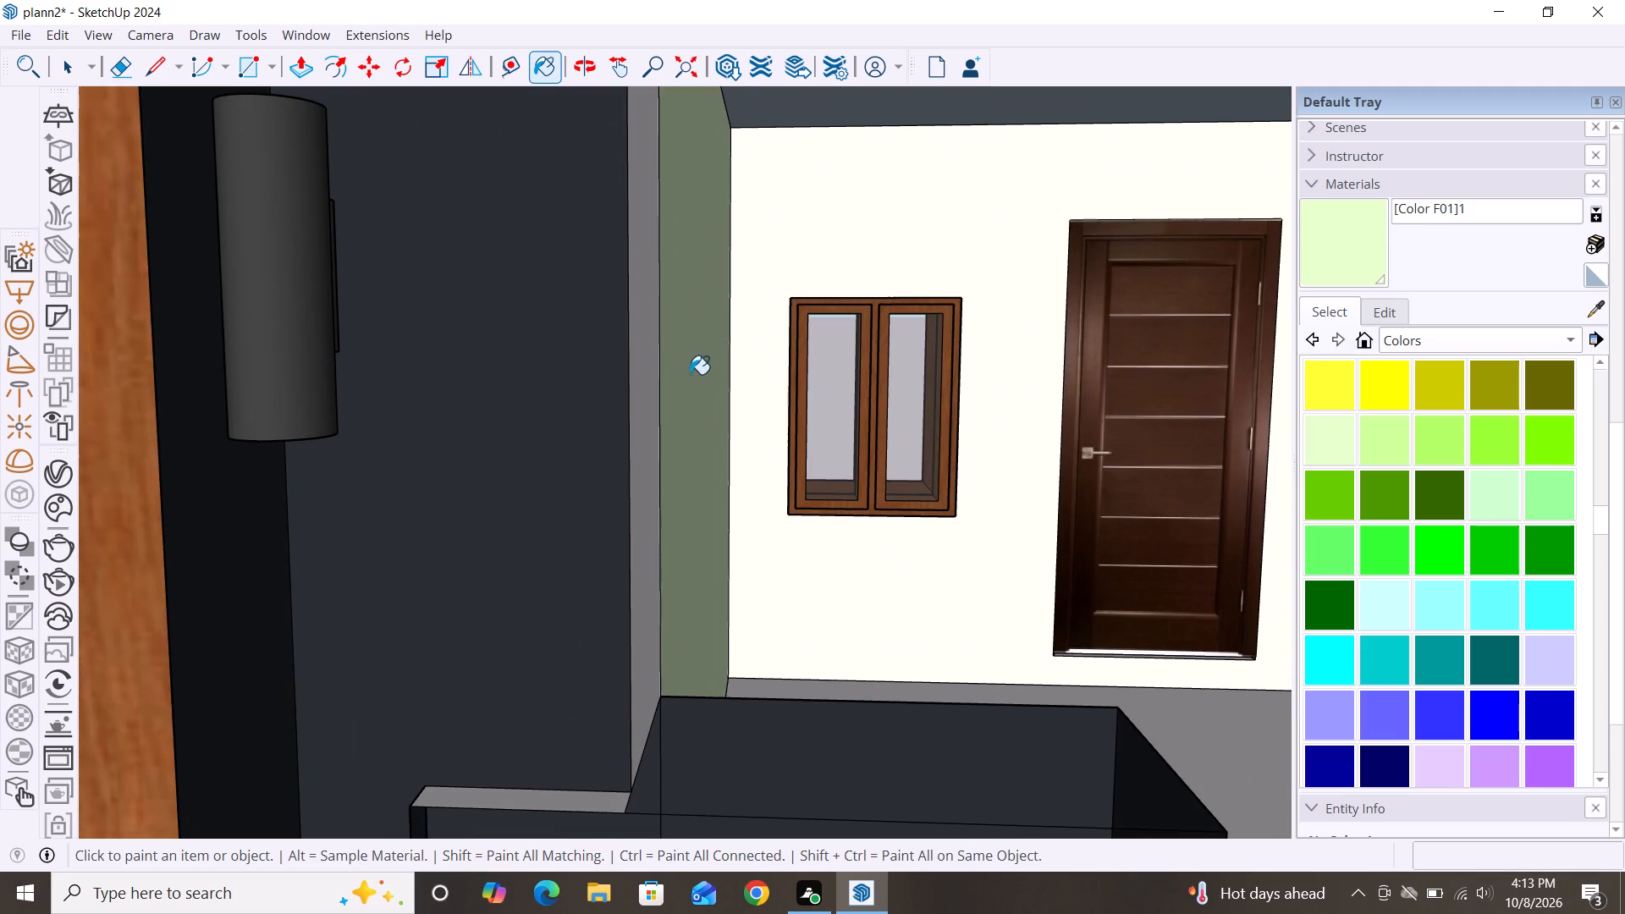
pyautogui.click(645, 399)
# Examine the repainted facade from a distance and the tall framed white panel up close.
pyautogui.scroll(-11, 722, 319)
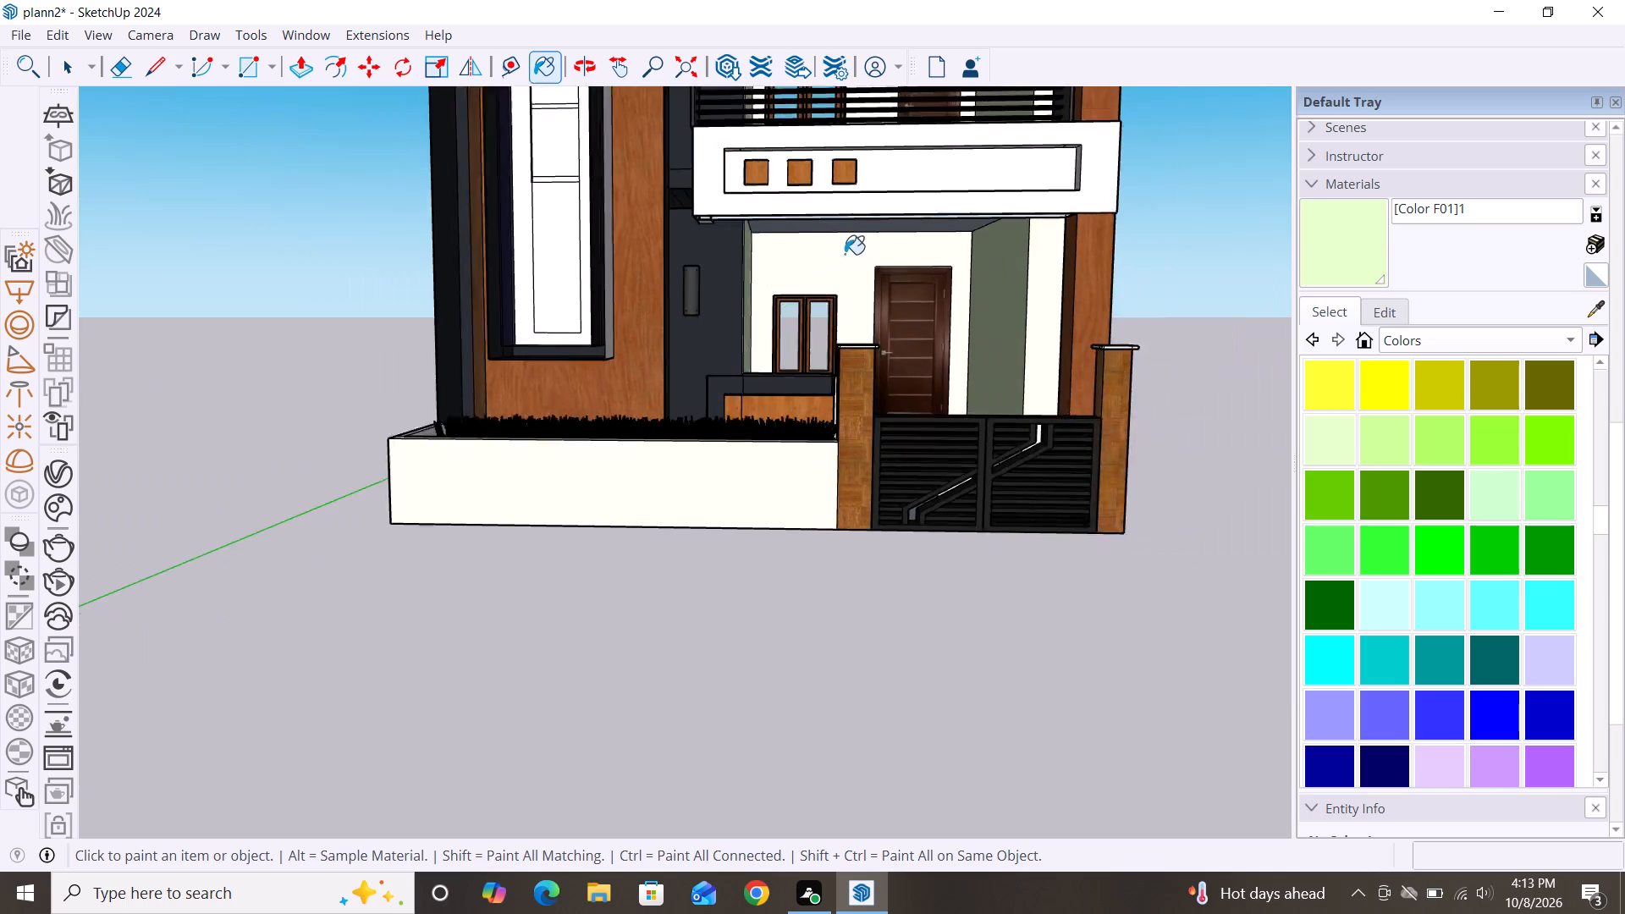
pyautogui.scroll(-4, 845, 254)
pyautogui.moveTo(994, 328); pyautogui.dragTo(1007, 391, button='middle')
pyautogui.scroll(-6, 1154, 423)
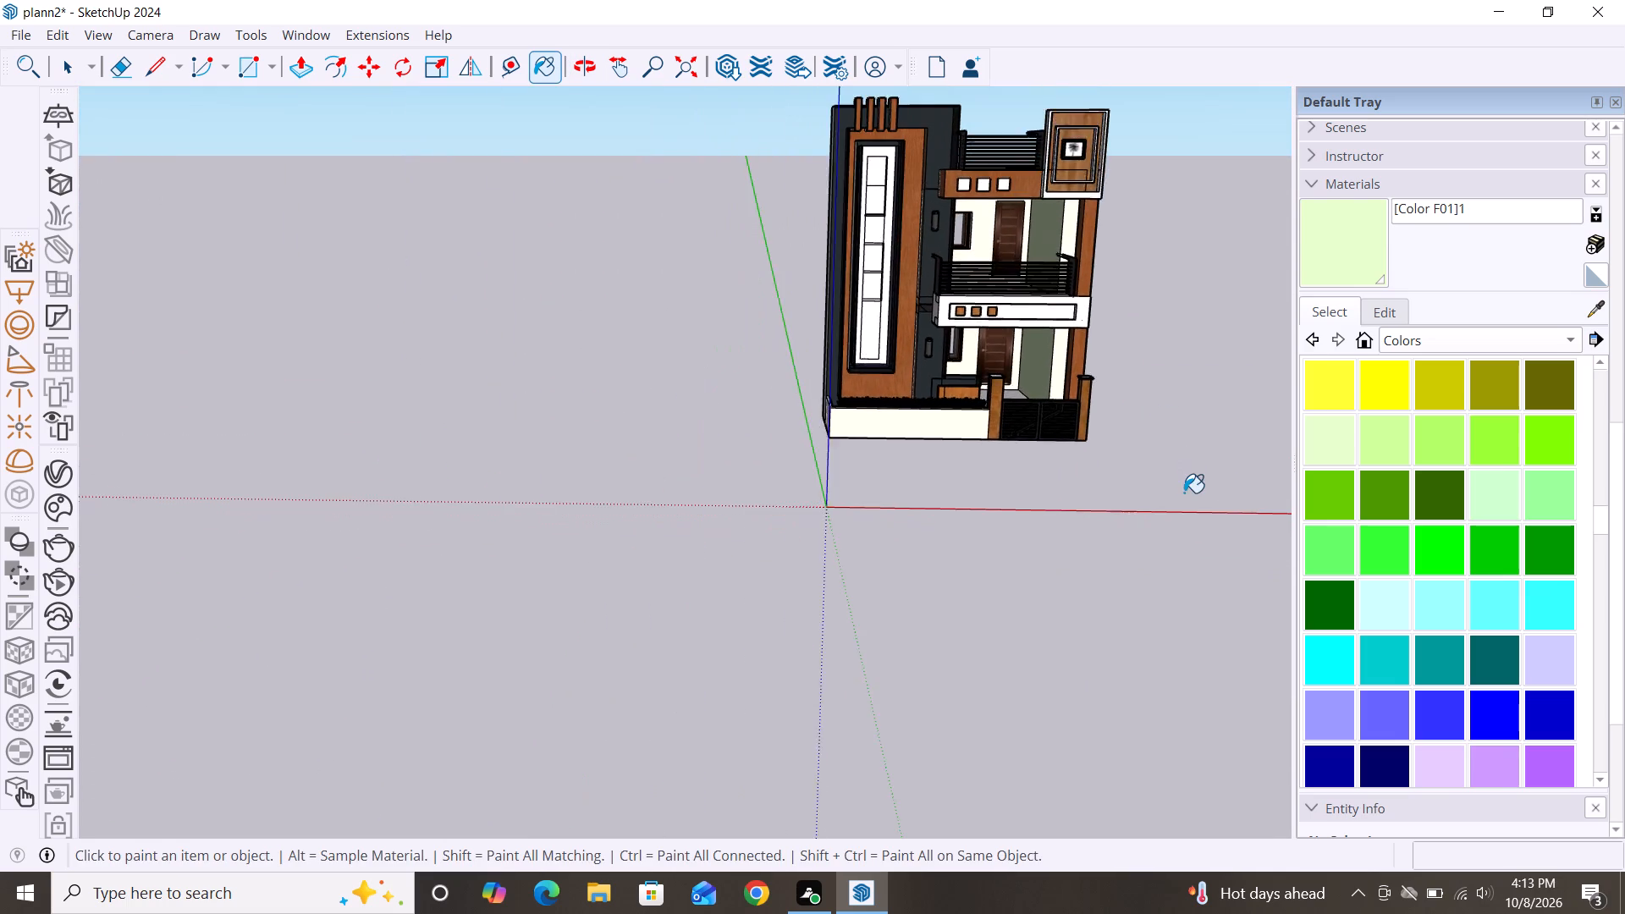
pyautogui.scroll(-3, 1184, 493)
pyautogui.scroll(8, 1085, 285)
pyautogui.scroll(-3, 1085, 285)
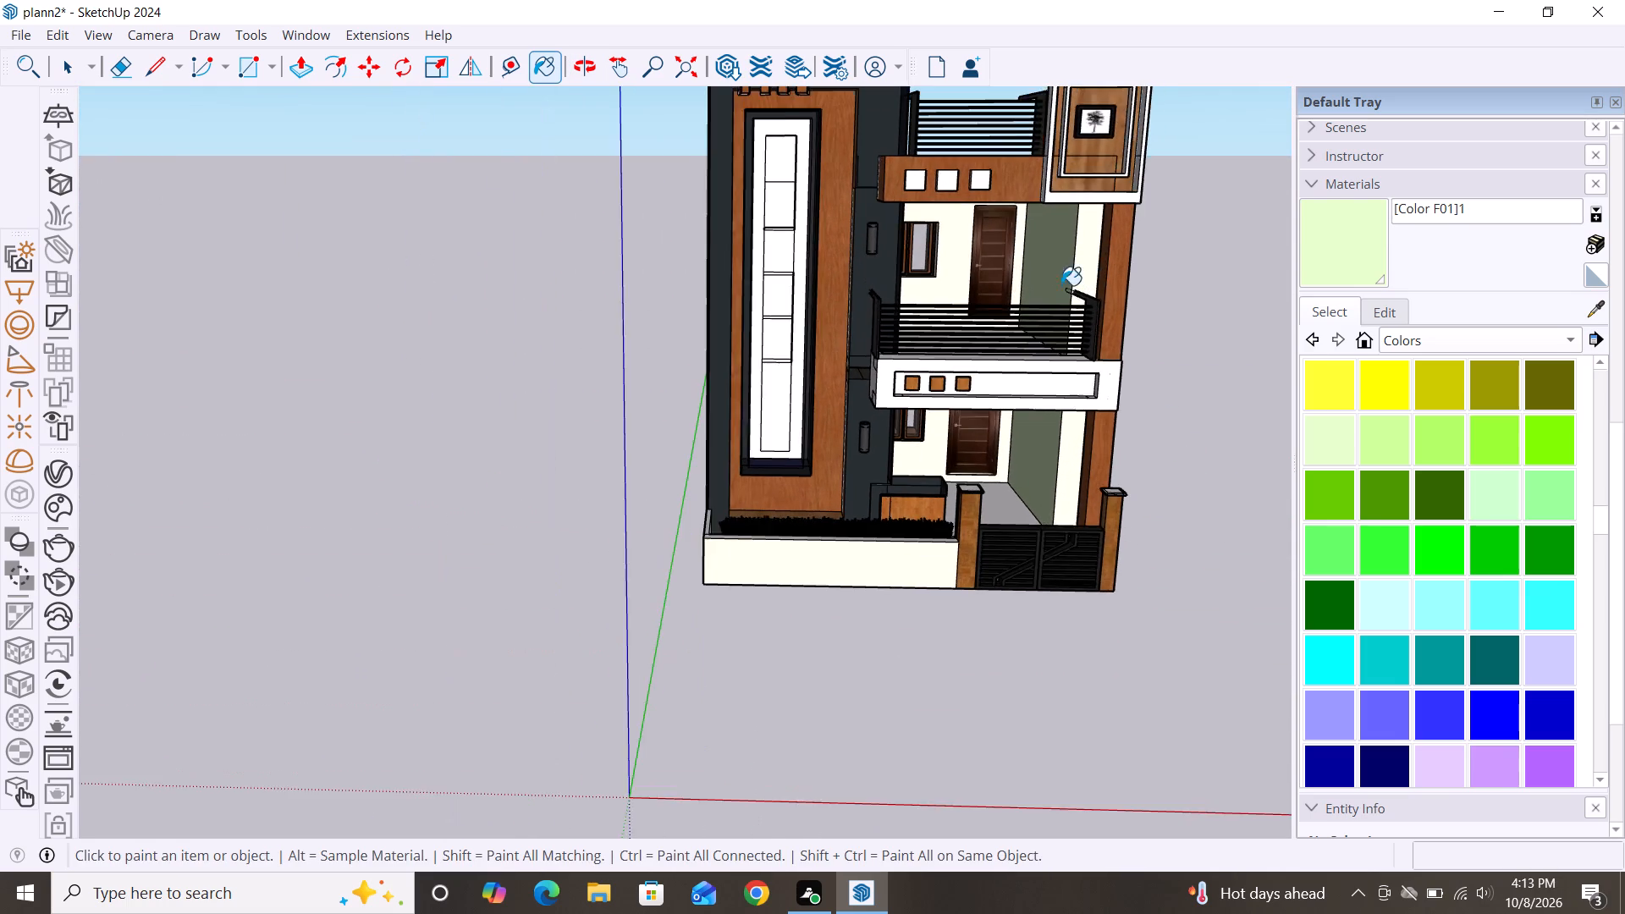
pyautogui.scroll(-2, 1061, 285)
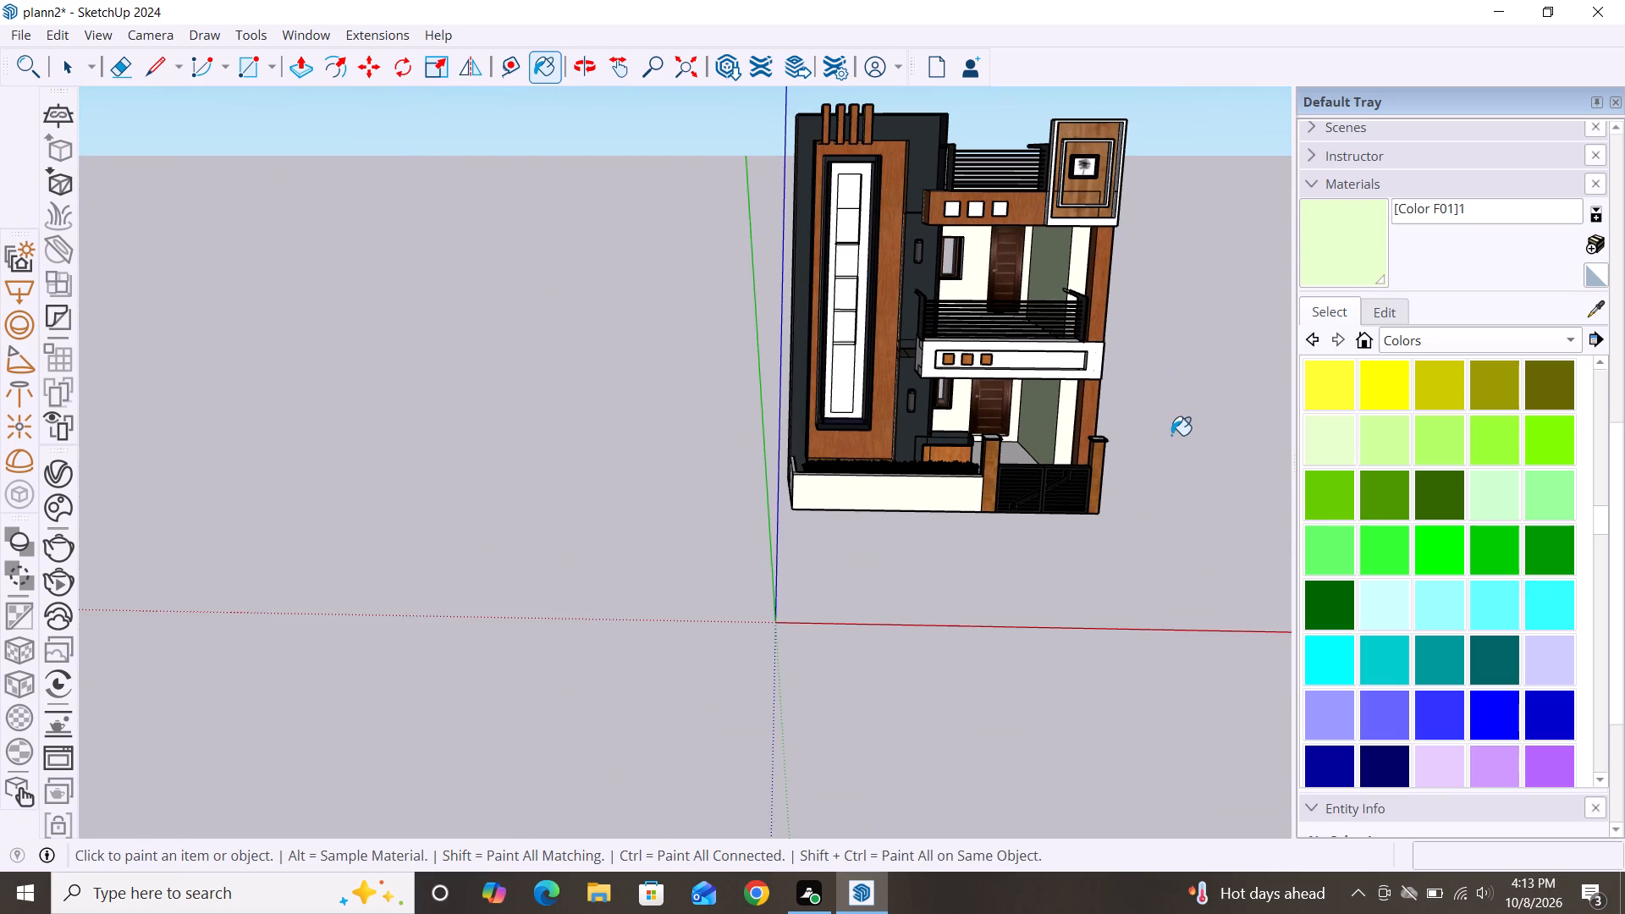
pyautogui.moveTo(1171, 435); pyautogui.dragTo(1139, 372, button='middle')
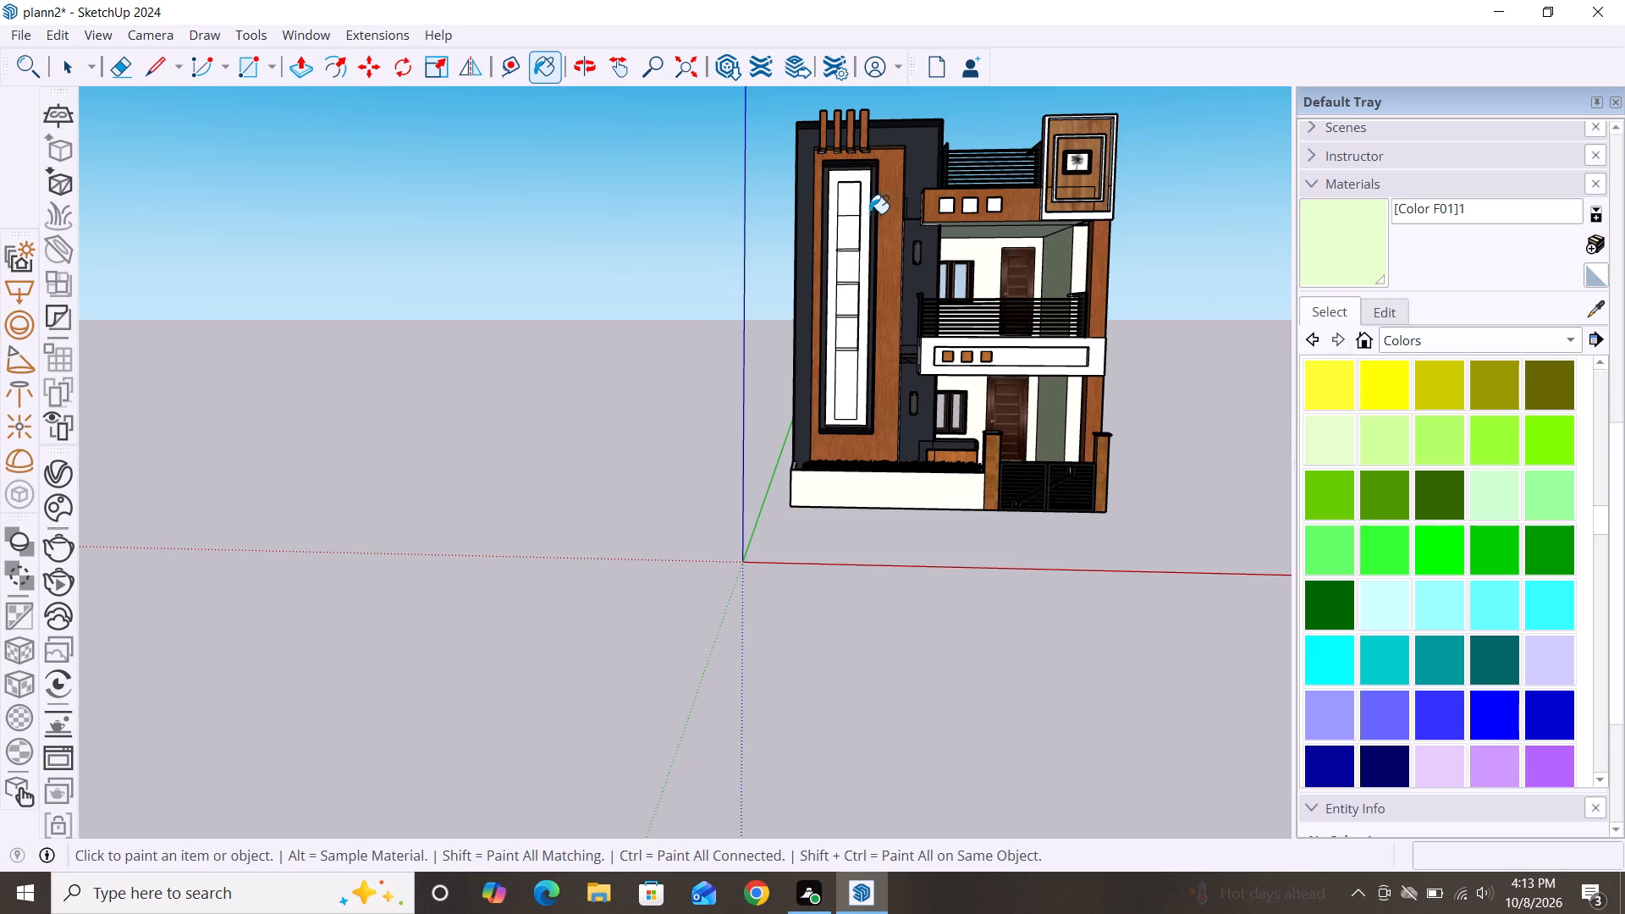
pyautogui.scroll(11, 833, 191)
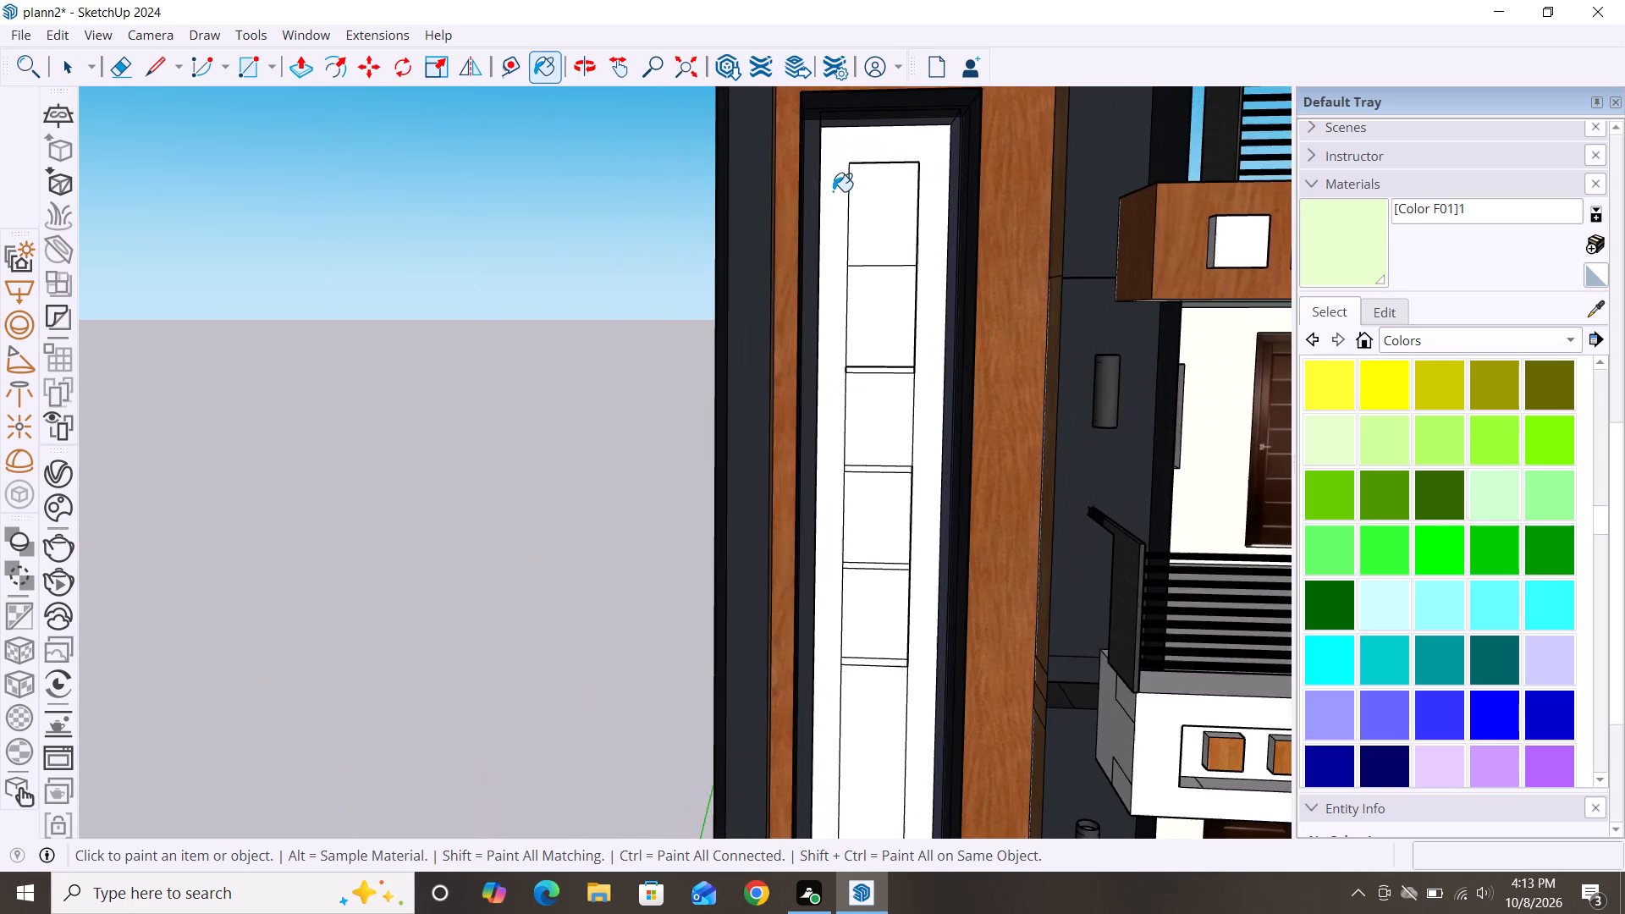
pyautogui.scroll(3, 833, 191)
pyautogui.scroll(-8, 833, 191)
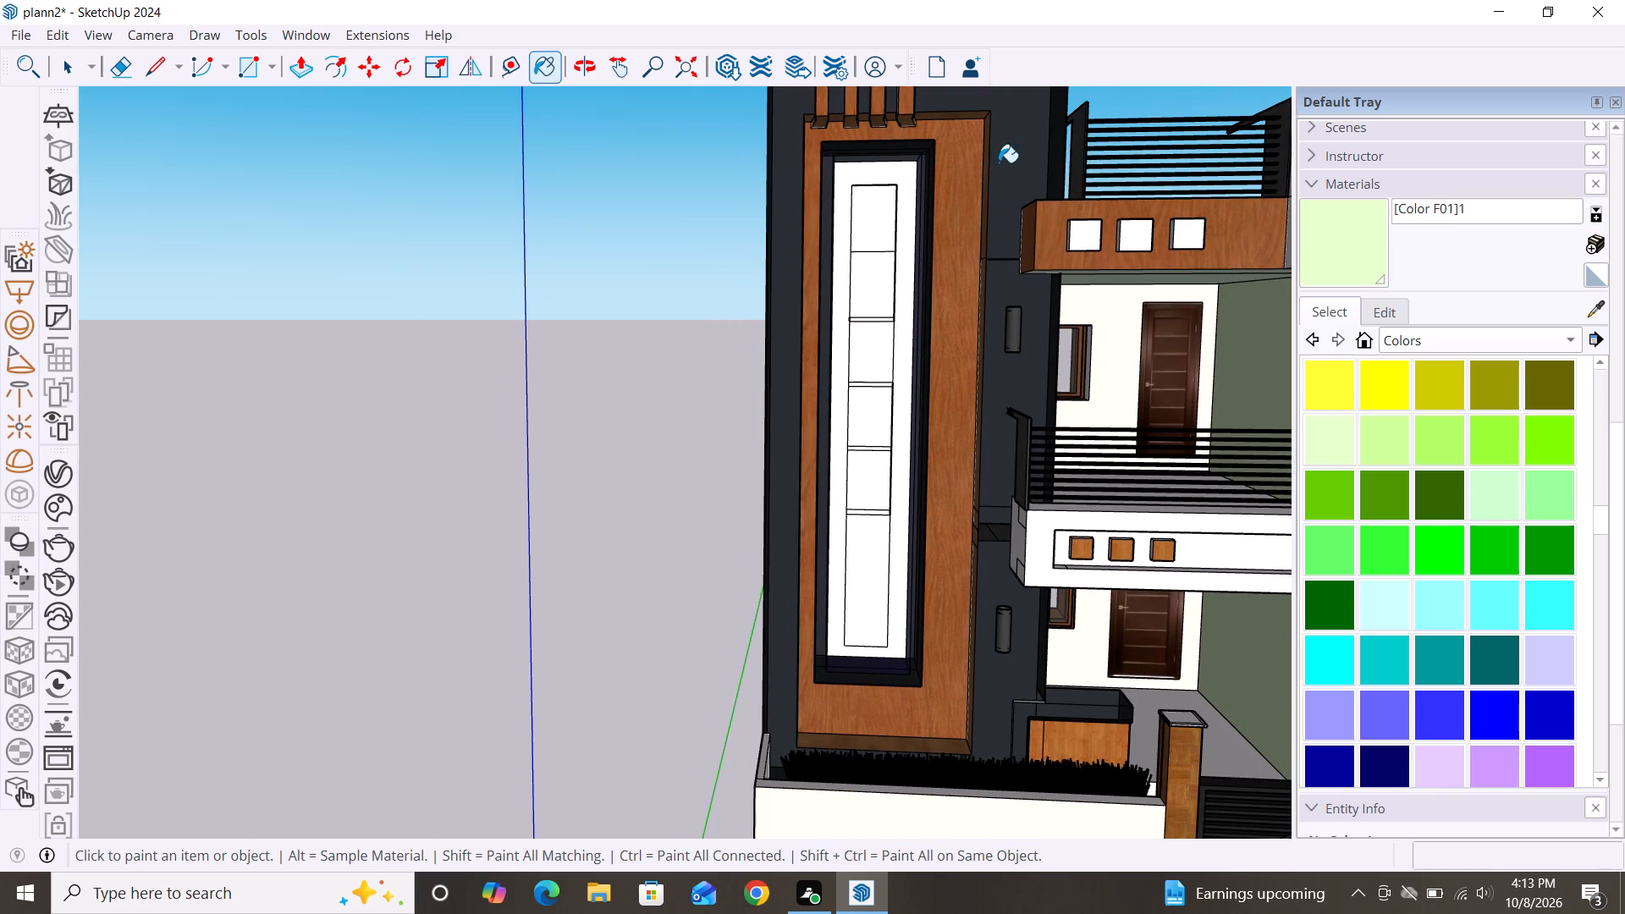
pyautogui.scroll(-3, 1197, 361)
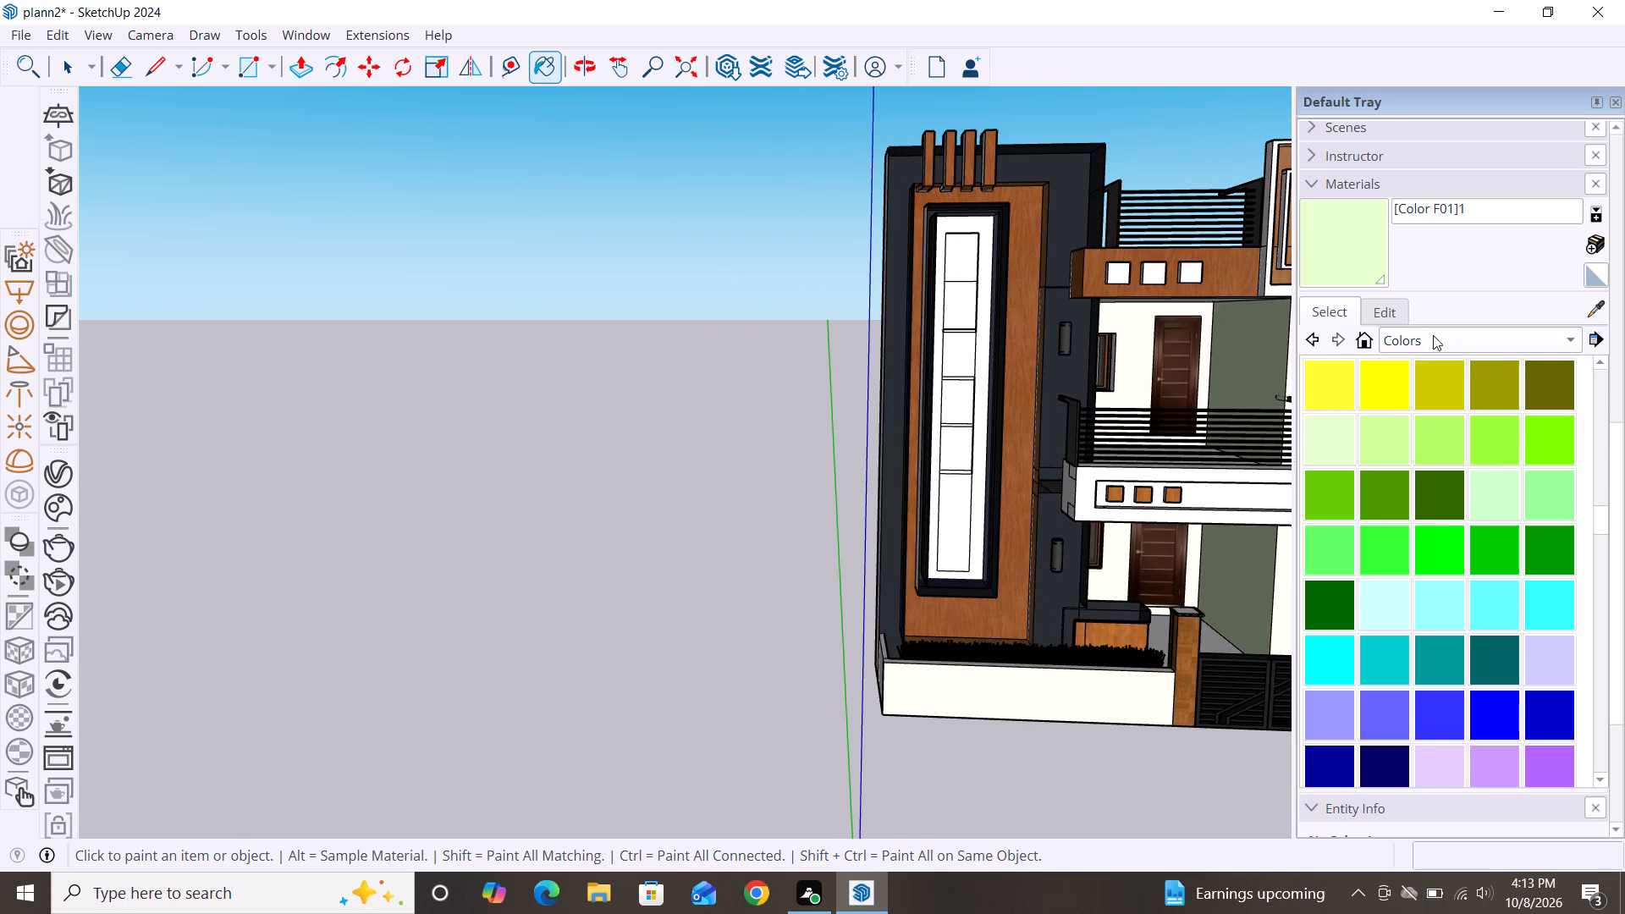
# Paint the narrow side face of the tall wood panel with Wood Floor Parquet from the Wood collection.
pyautogui.click(1575, 339)
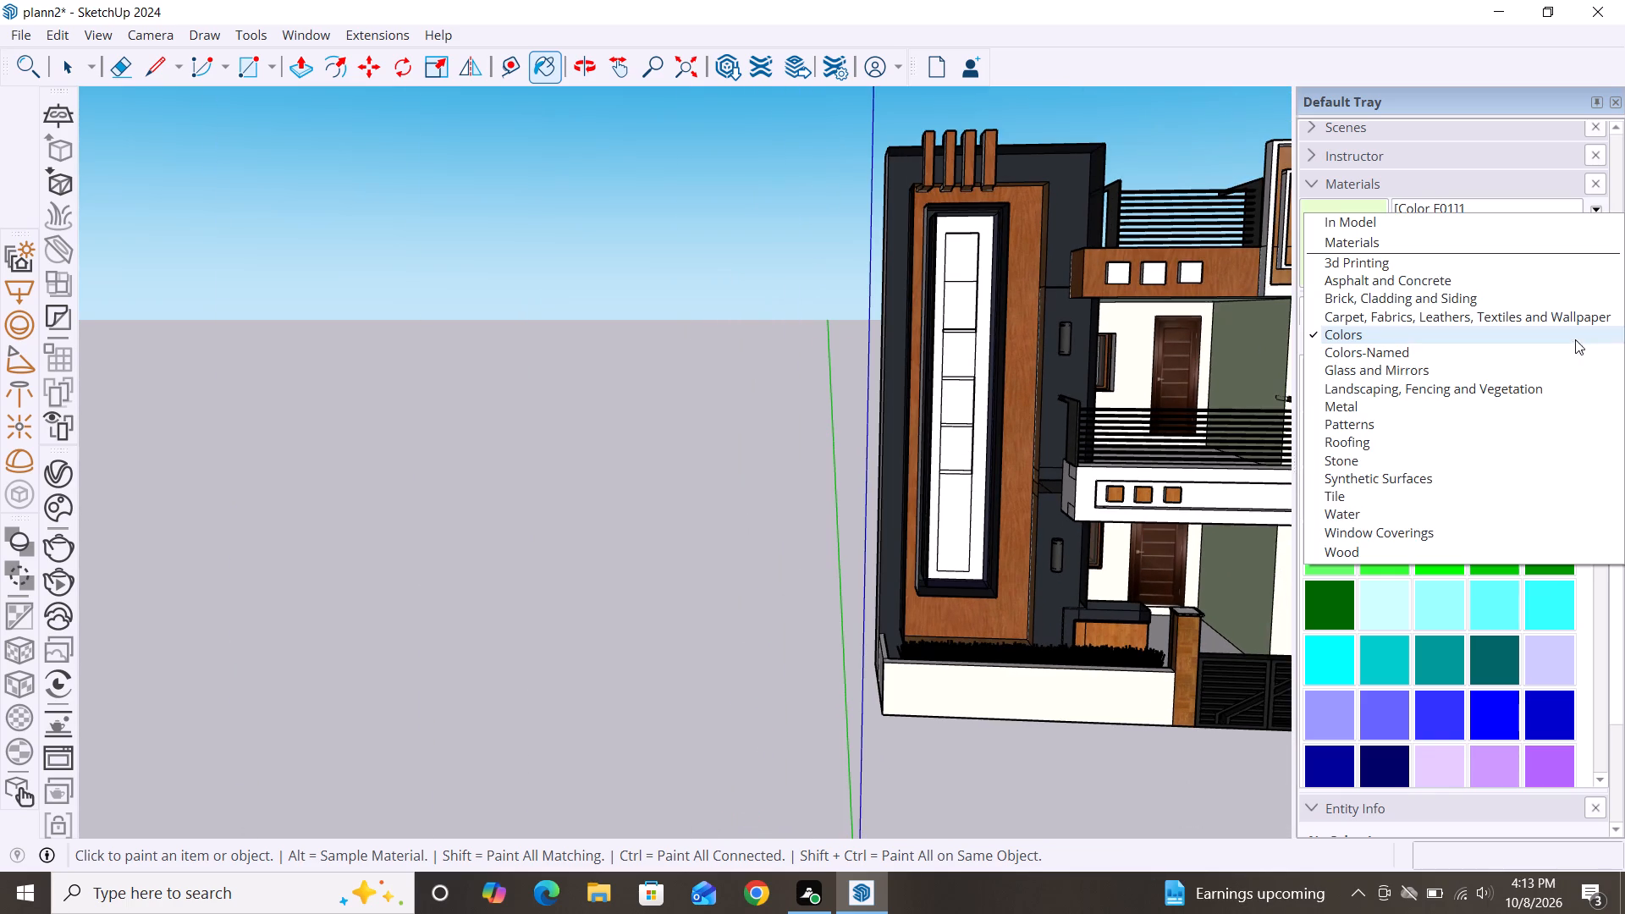
pyautogui.click(1383, 548)
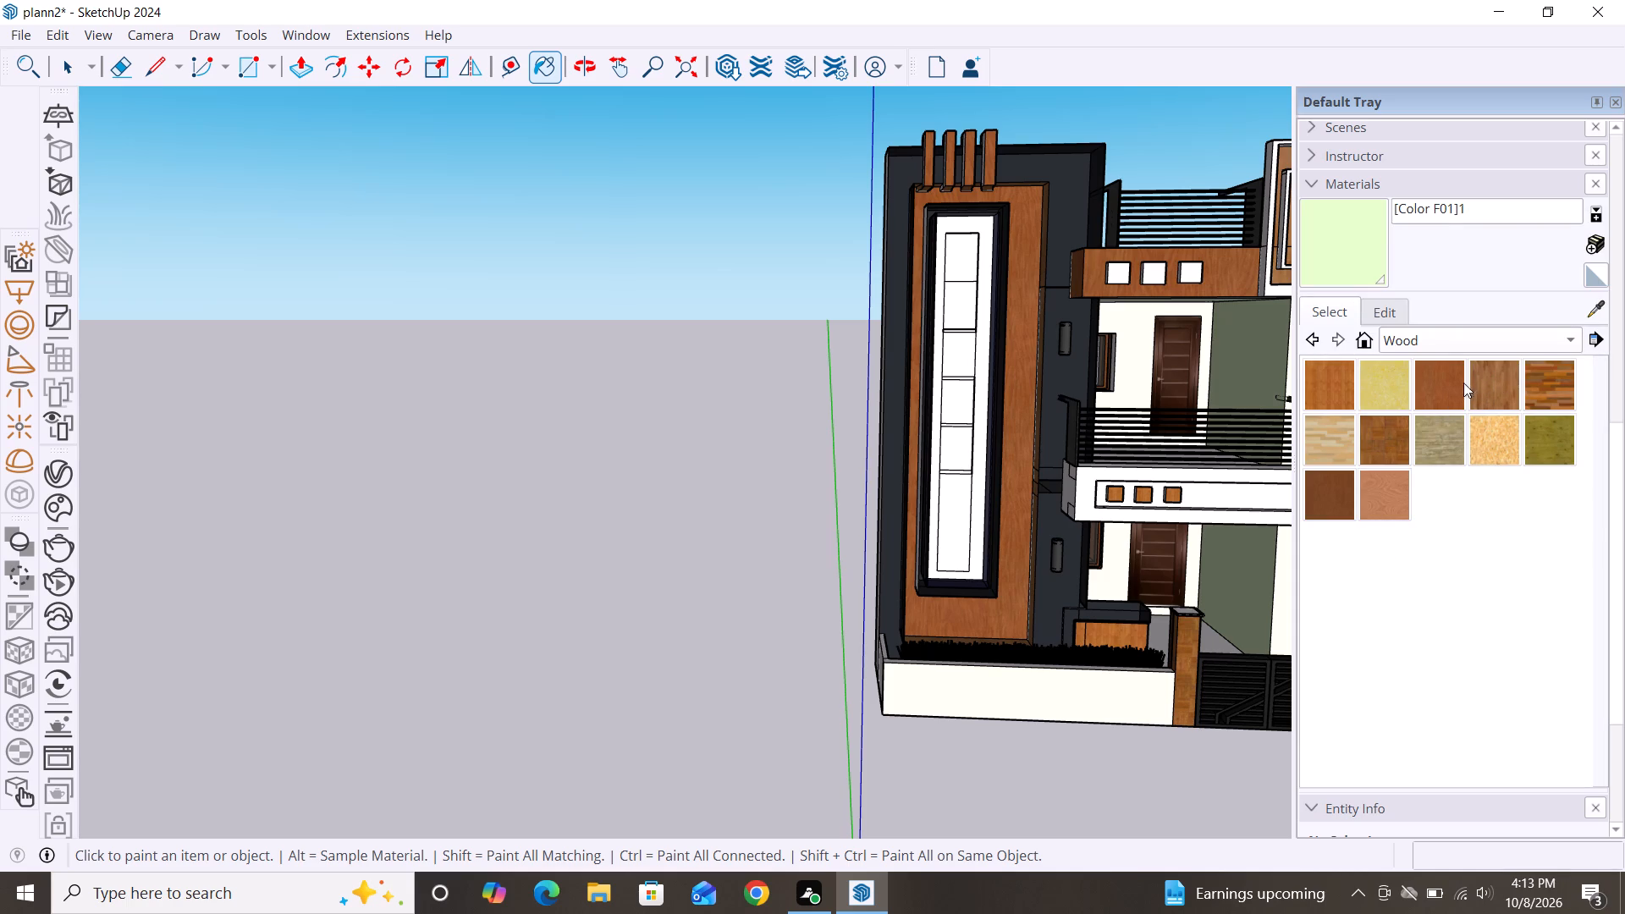
pyautogui.click(1390, 432)
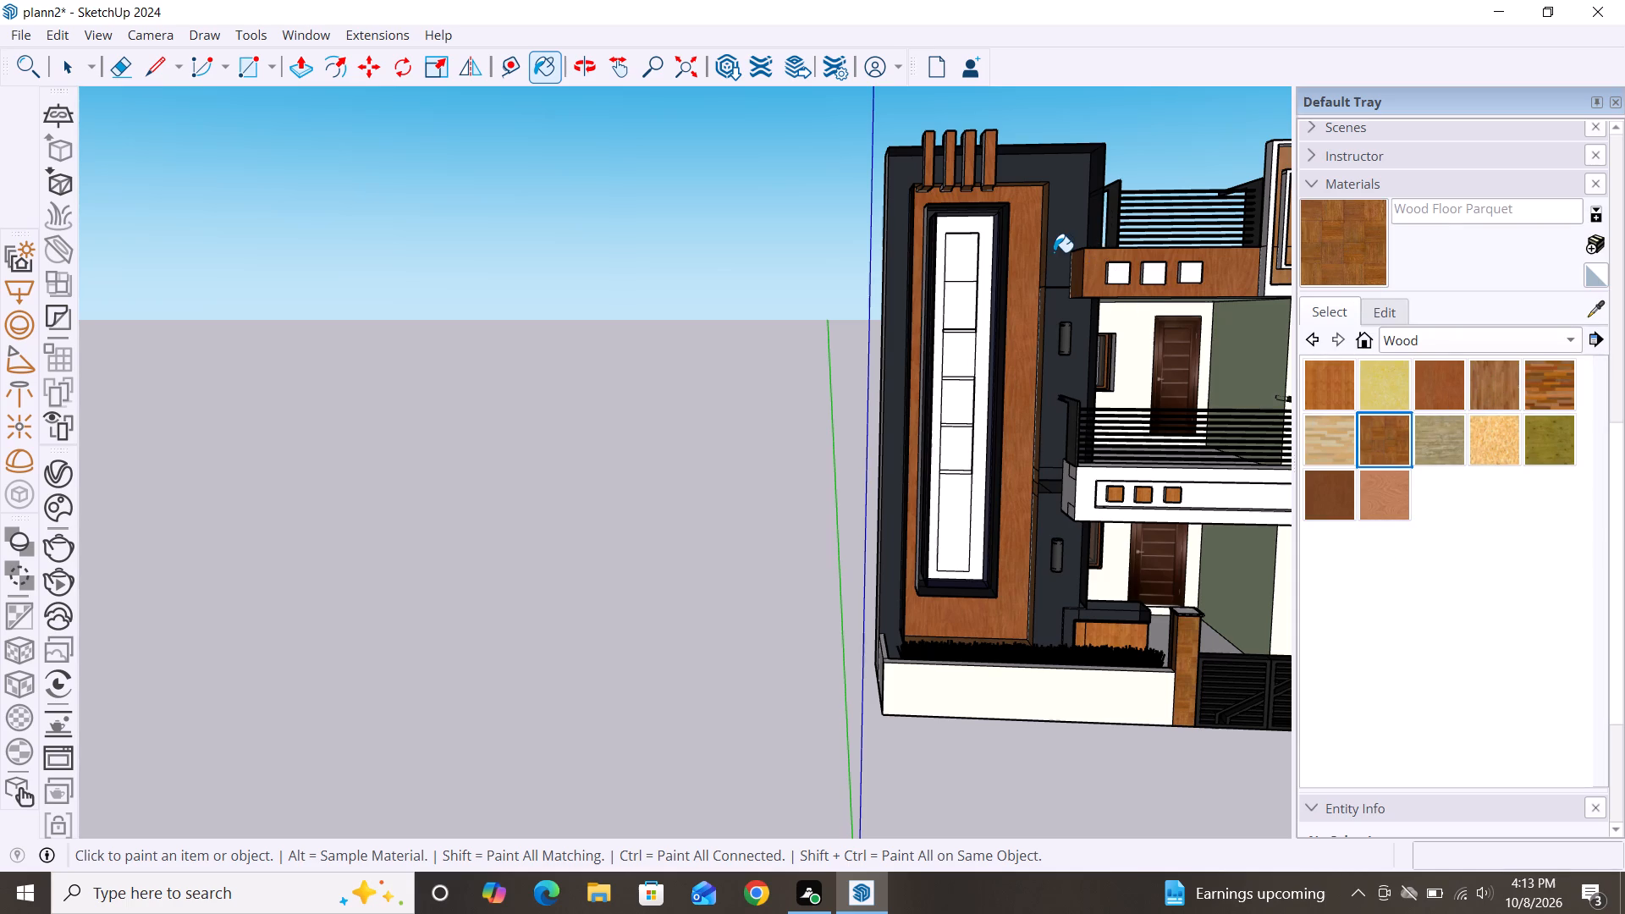
pyautogui.scroll(10, 1054, 252)
pyautogui.click(1023, 289)
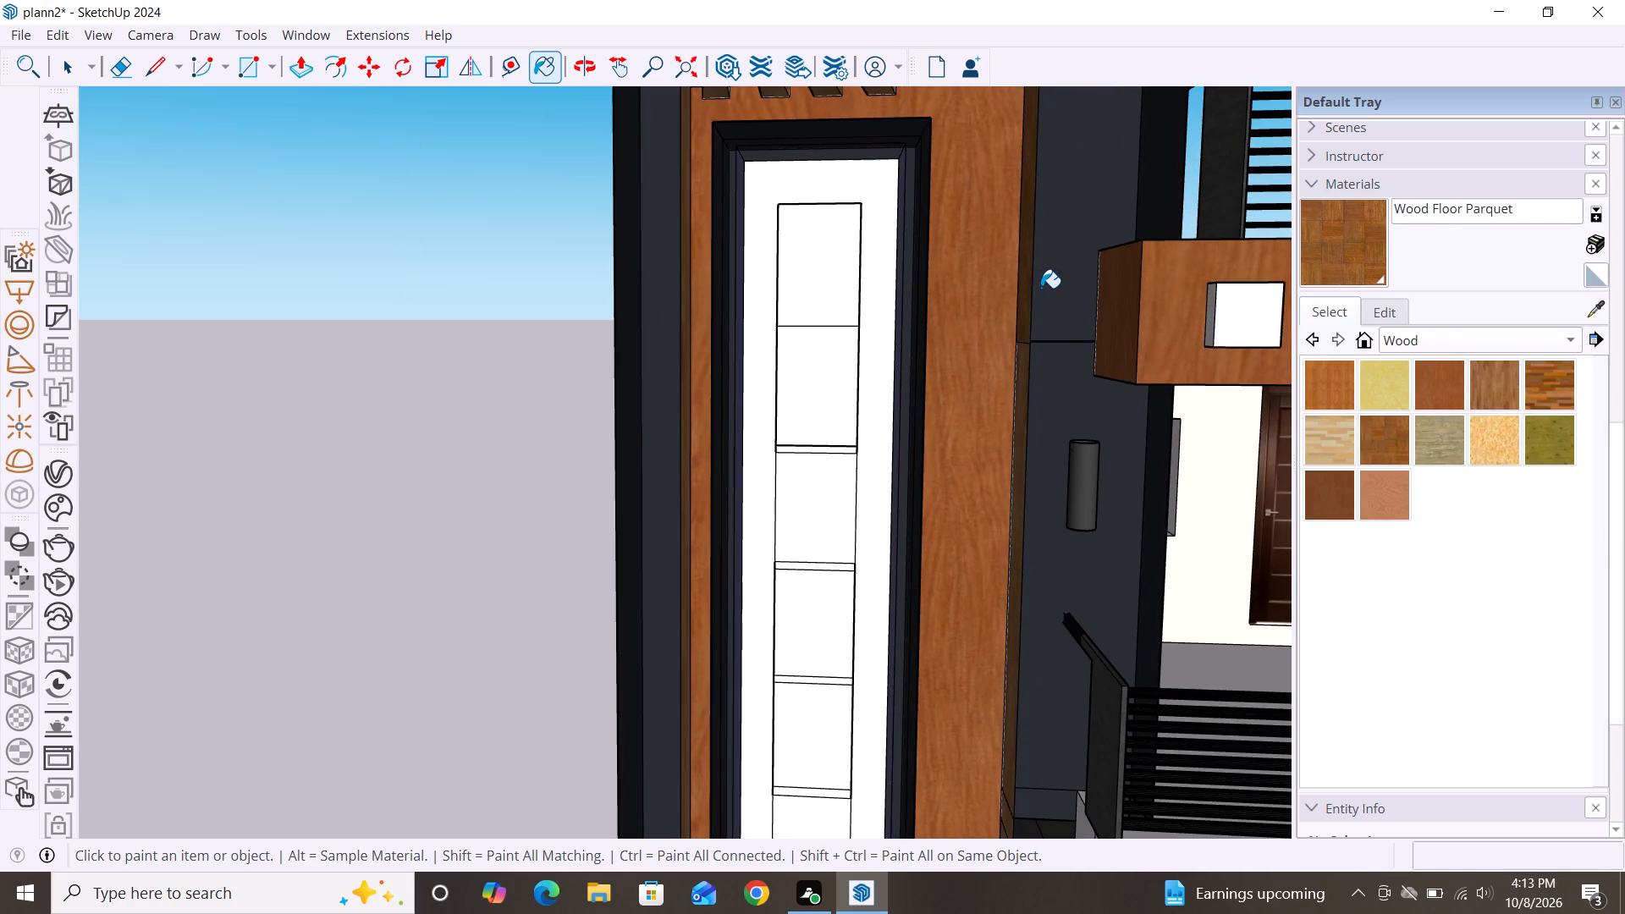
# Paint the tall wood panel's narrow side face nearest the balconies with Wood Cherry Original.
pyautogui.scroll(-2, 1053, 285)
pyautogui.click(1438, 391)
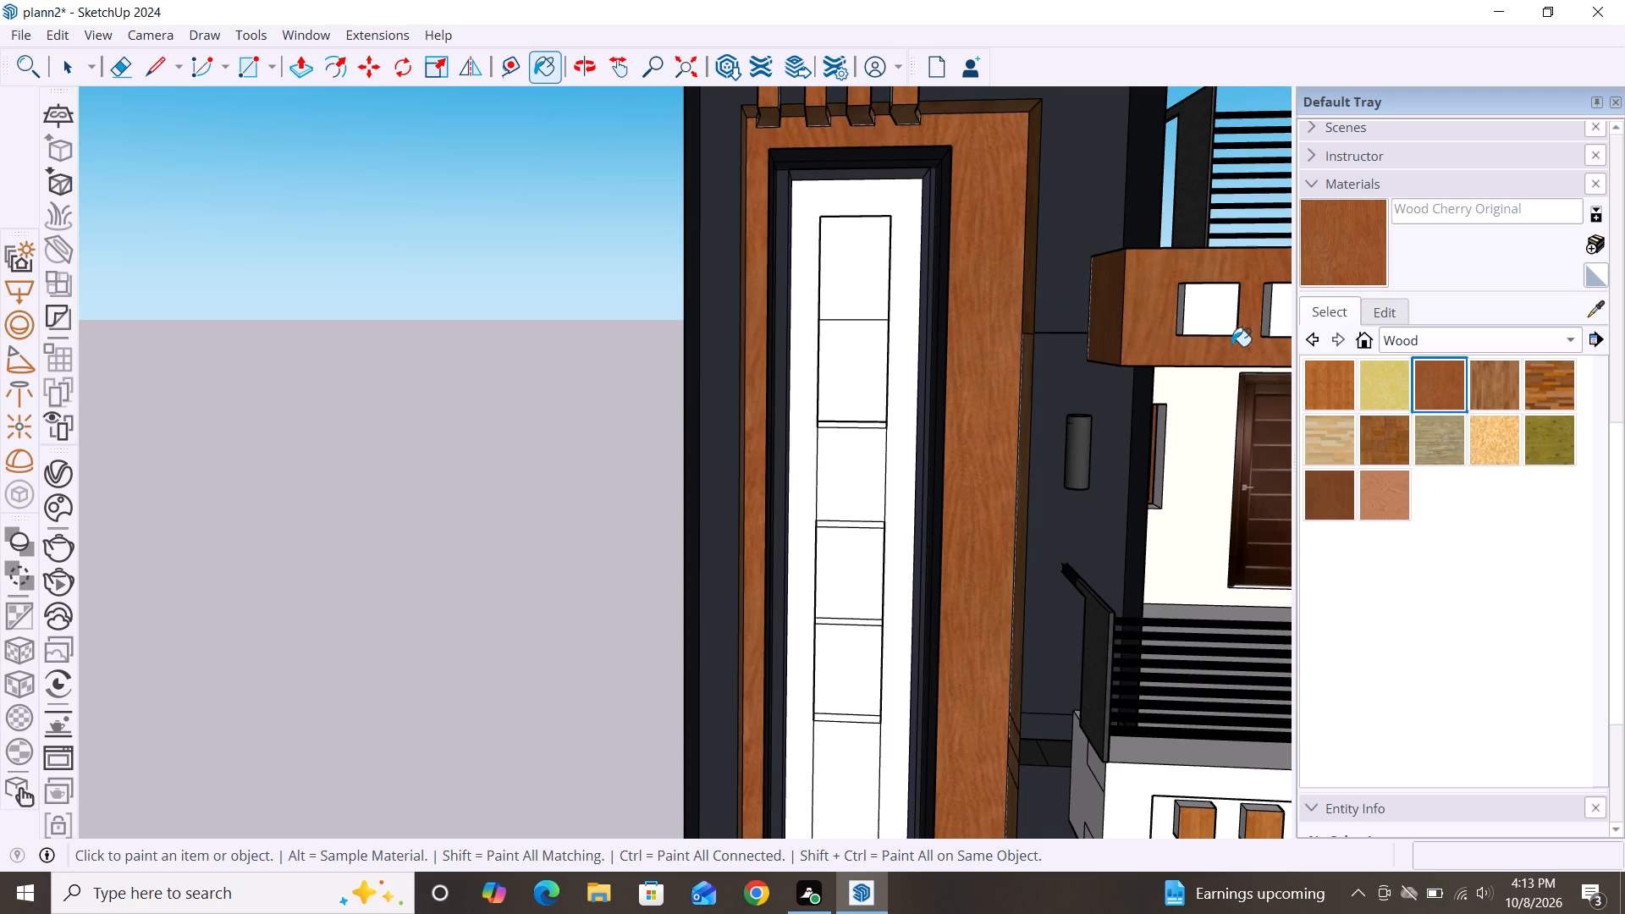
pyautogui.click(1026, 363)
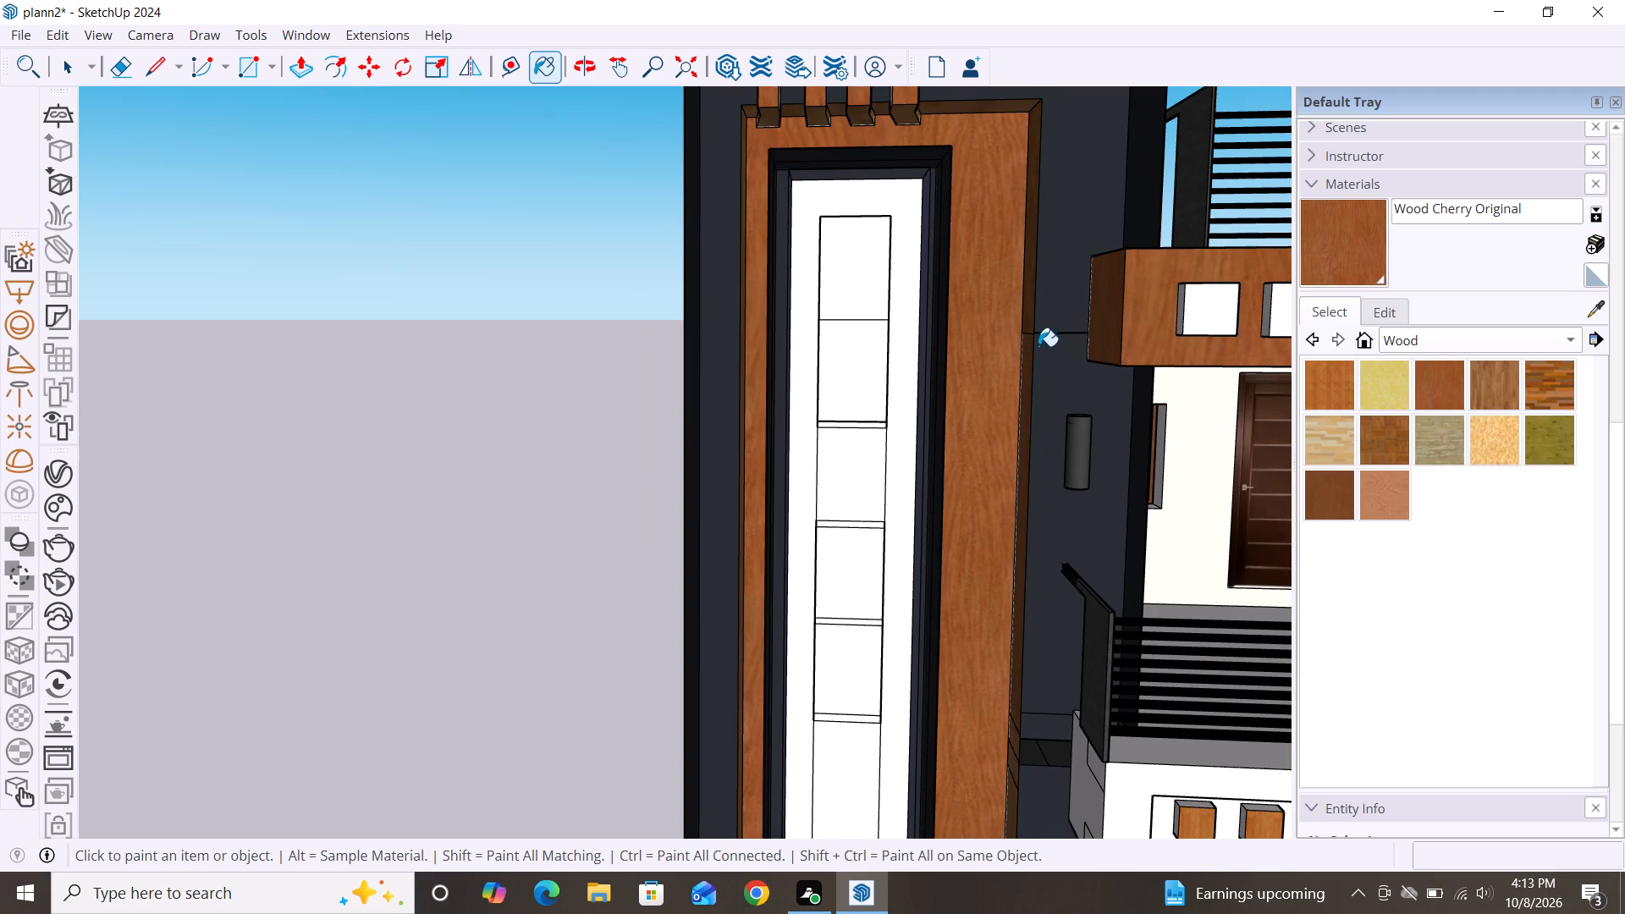
# Paint the tall wood panel's narrow side face nearest the balconies and its top edge with Wood Bamboo.
pyautogui.scroll(-1, 1041, 344)
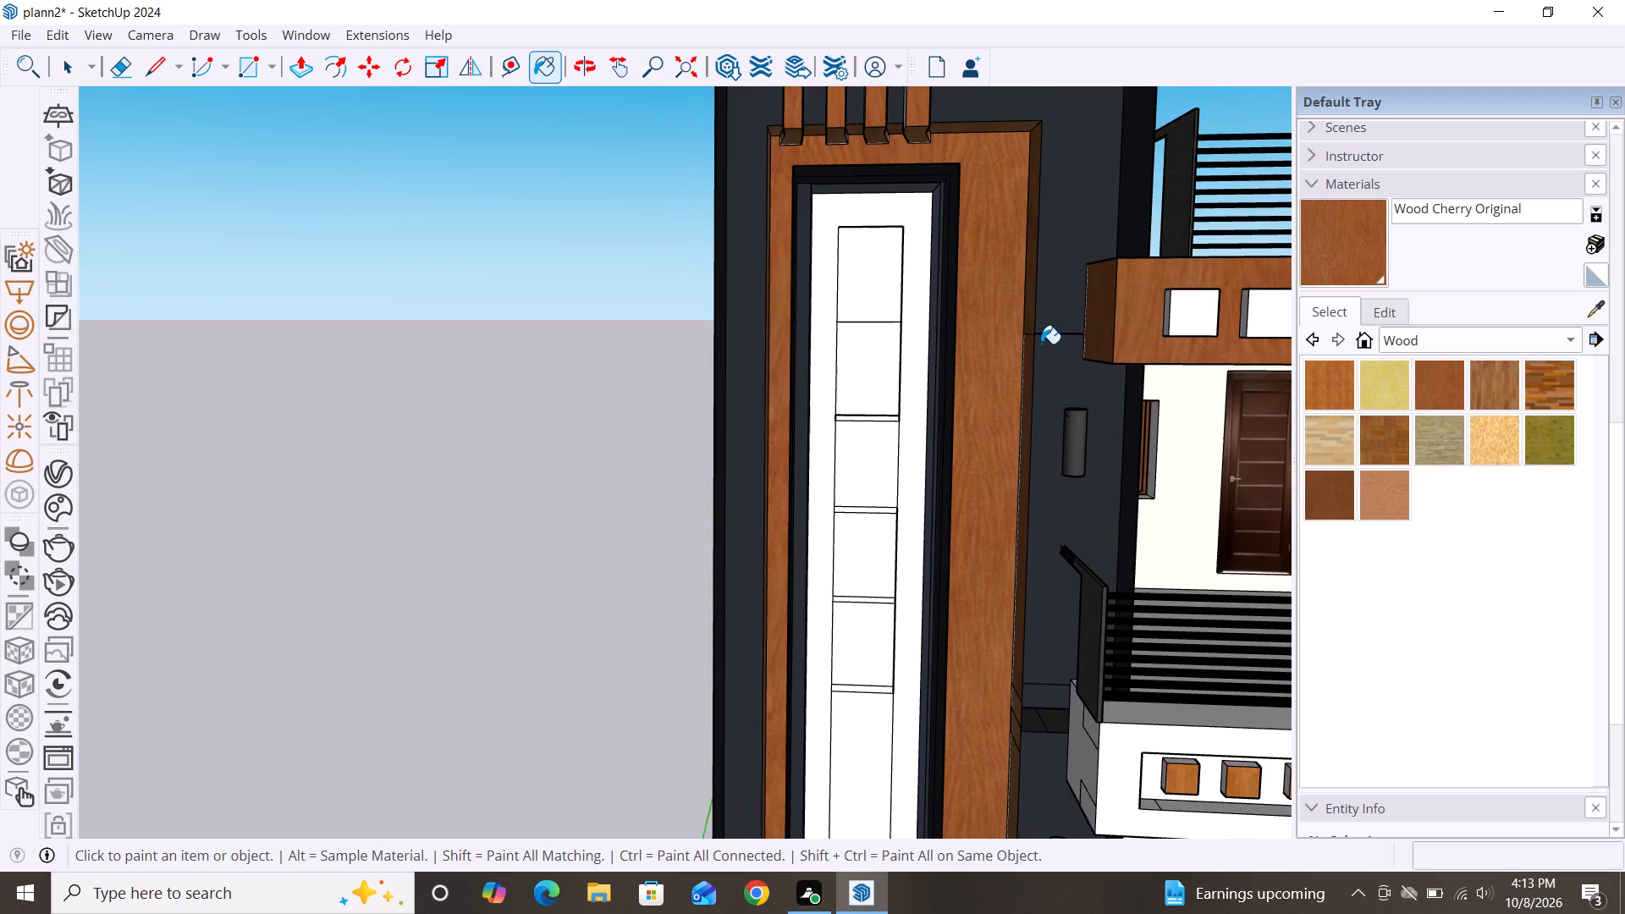
pyautogui.scroll(-1, 1041, 344)
pyautogui.click(1334, 394)
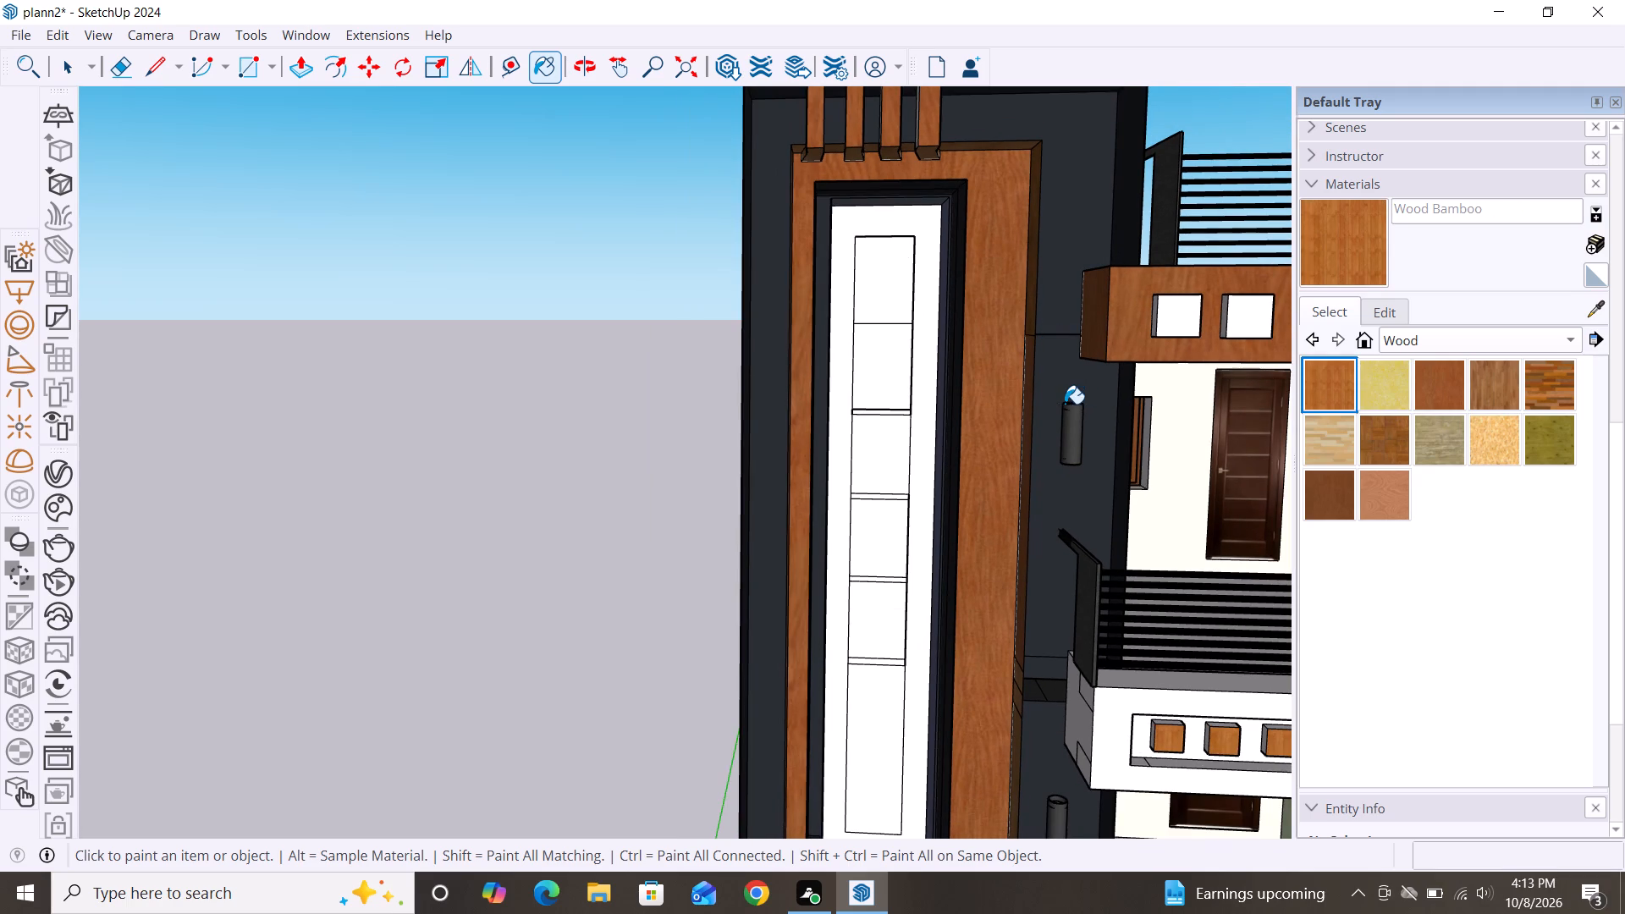
pyautogui.click(1029, 403)
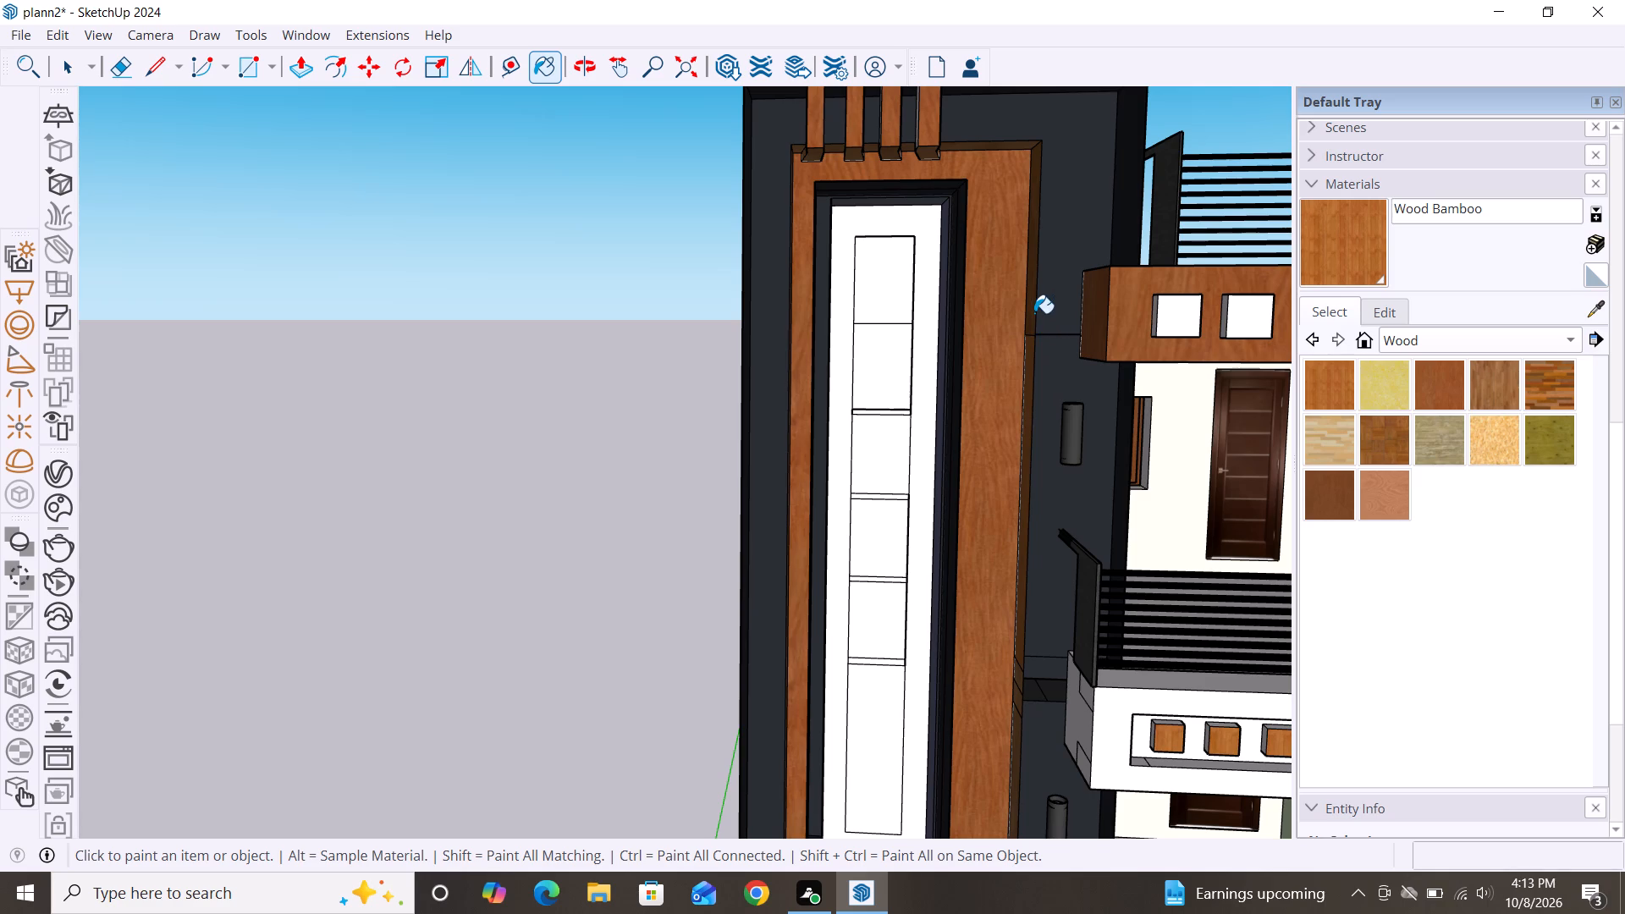
pyautogui.click(1034, 313)
pyautogui.scroll(-1, 1067, 239)
pyautogui.click(1024, 152)
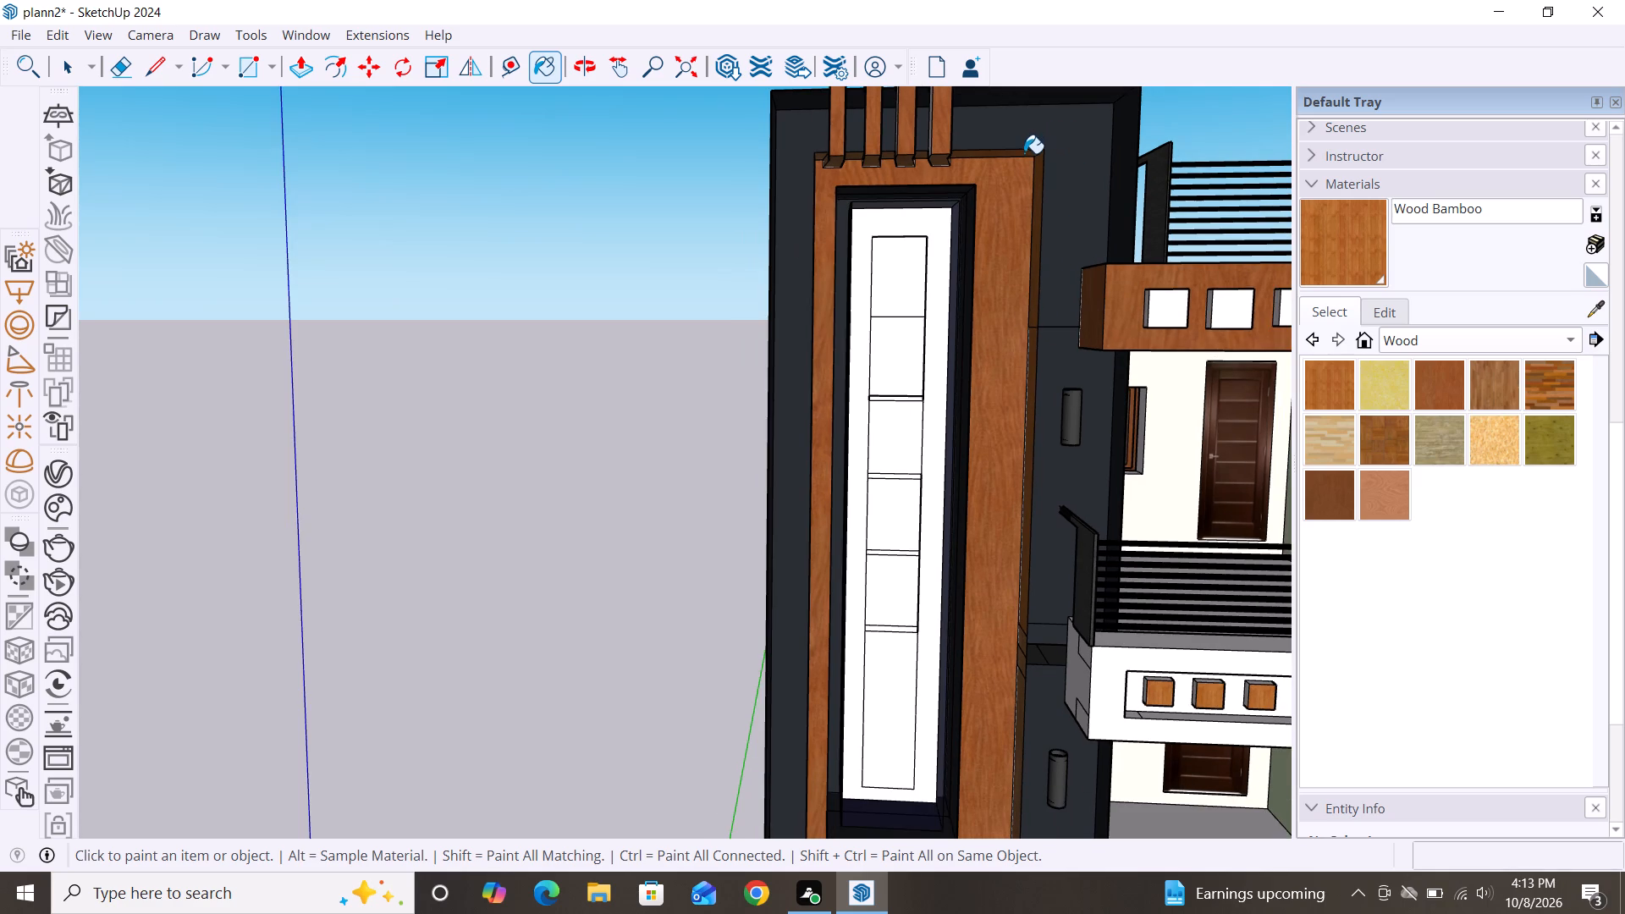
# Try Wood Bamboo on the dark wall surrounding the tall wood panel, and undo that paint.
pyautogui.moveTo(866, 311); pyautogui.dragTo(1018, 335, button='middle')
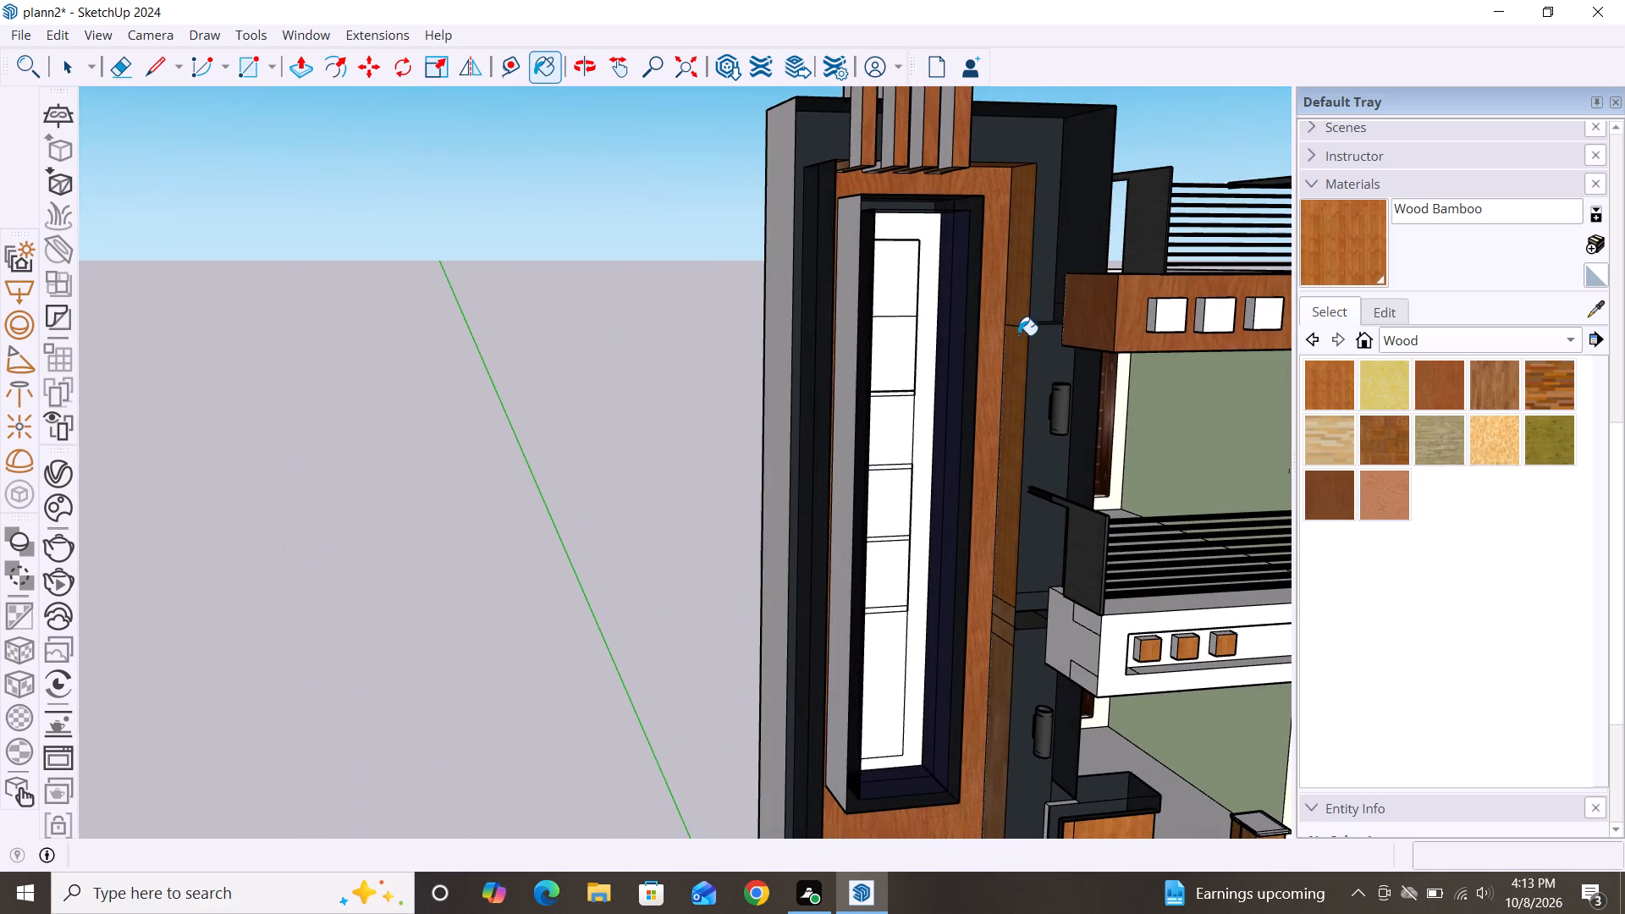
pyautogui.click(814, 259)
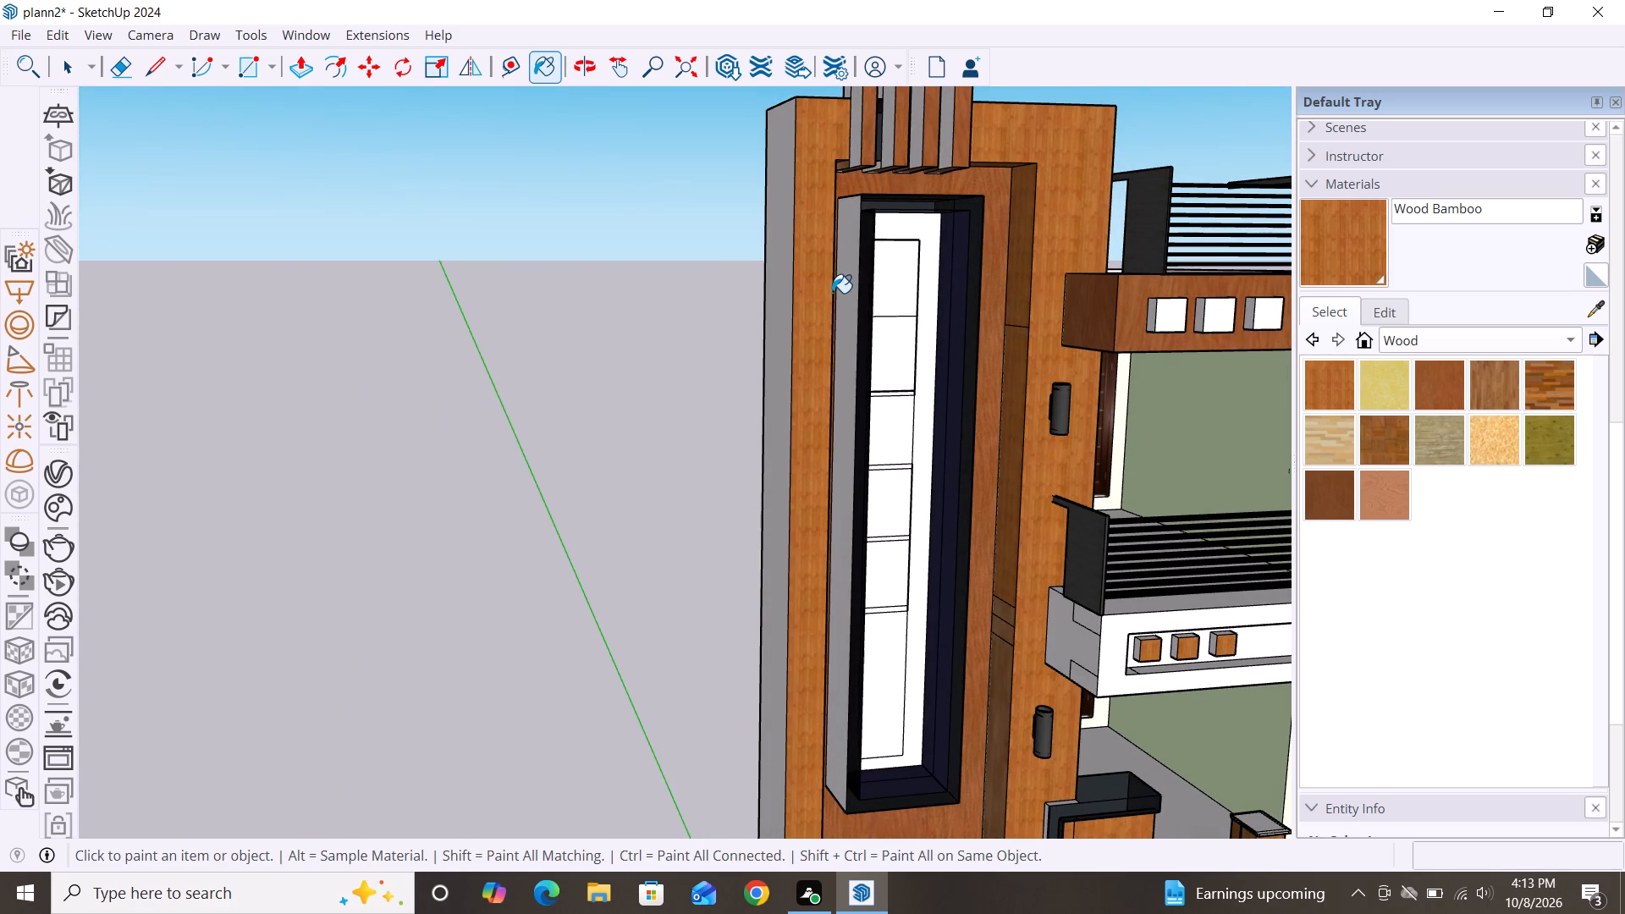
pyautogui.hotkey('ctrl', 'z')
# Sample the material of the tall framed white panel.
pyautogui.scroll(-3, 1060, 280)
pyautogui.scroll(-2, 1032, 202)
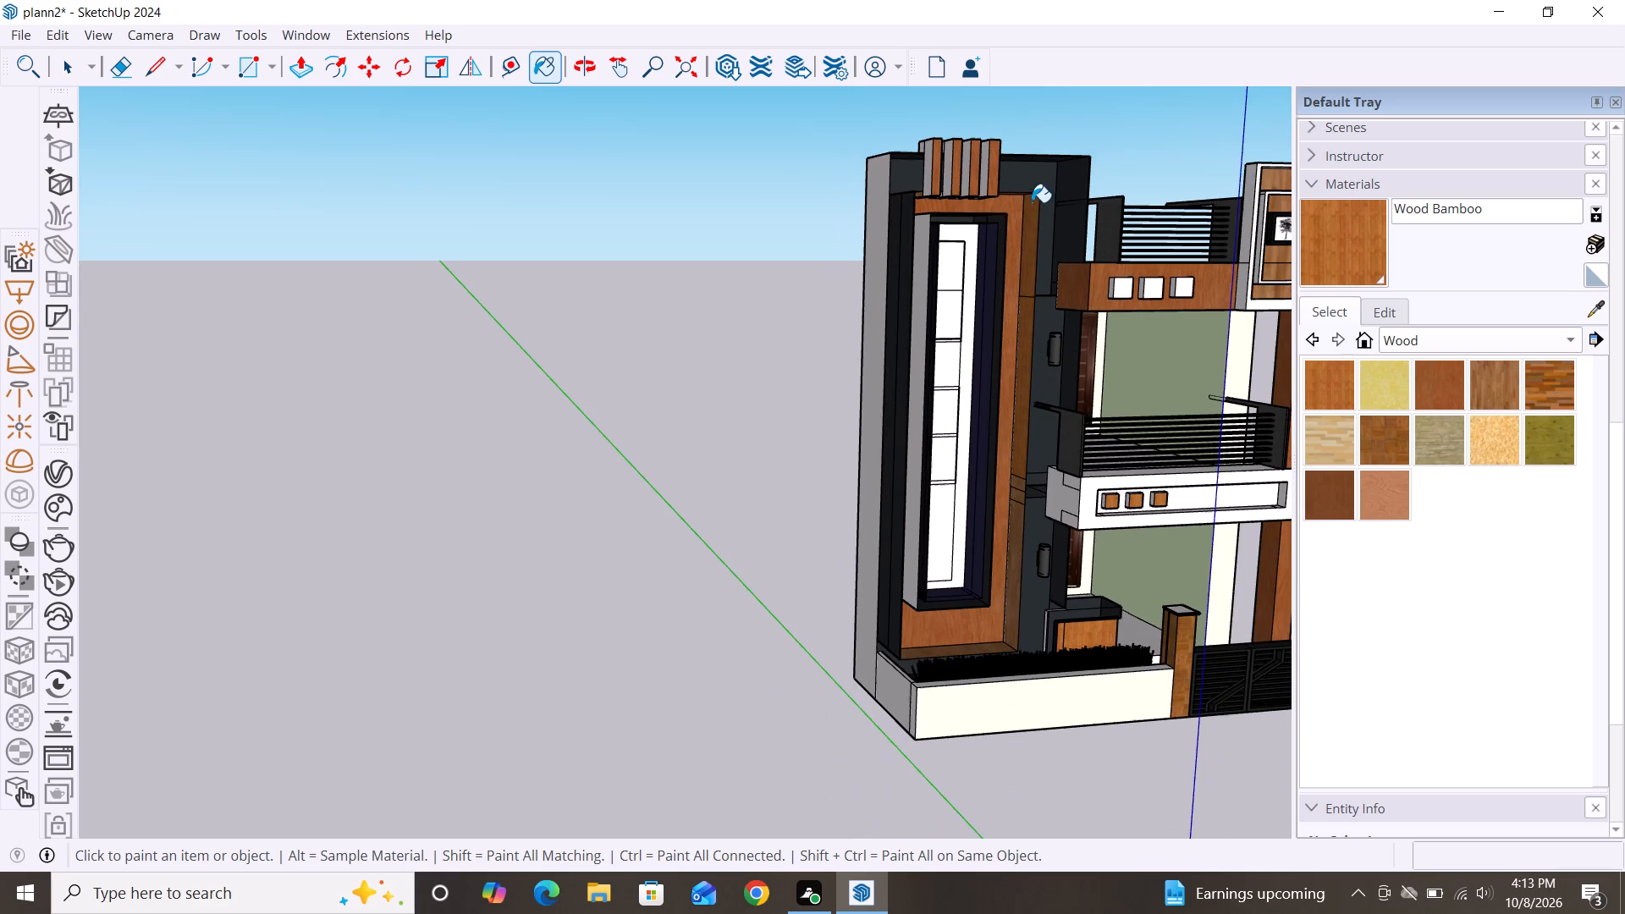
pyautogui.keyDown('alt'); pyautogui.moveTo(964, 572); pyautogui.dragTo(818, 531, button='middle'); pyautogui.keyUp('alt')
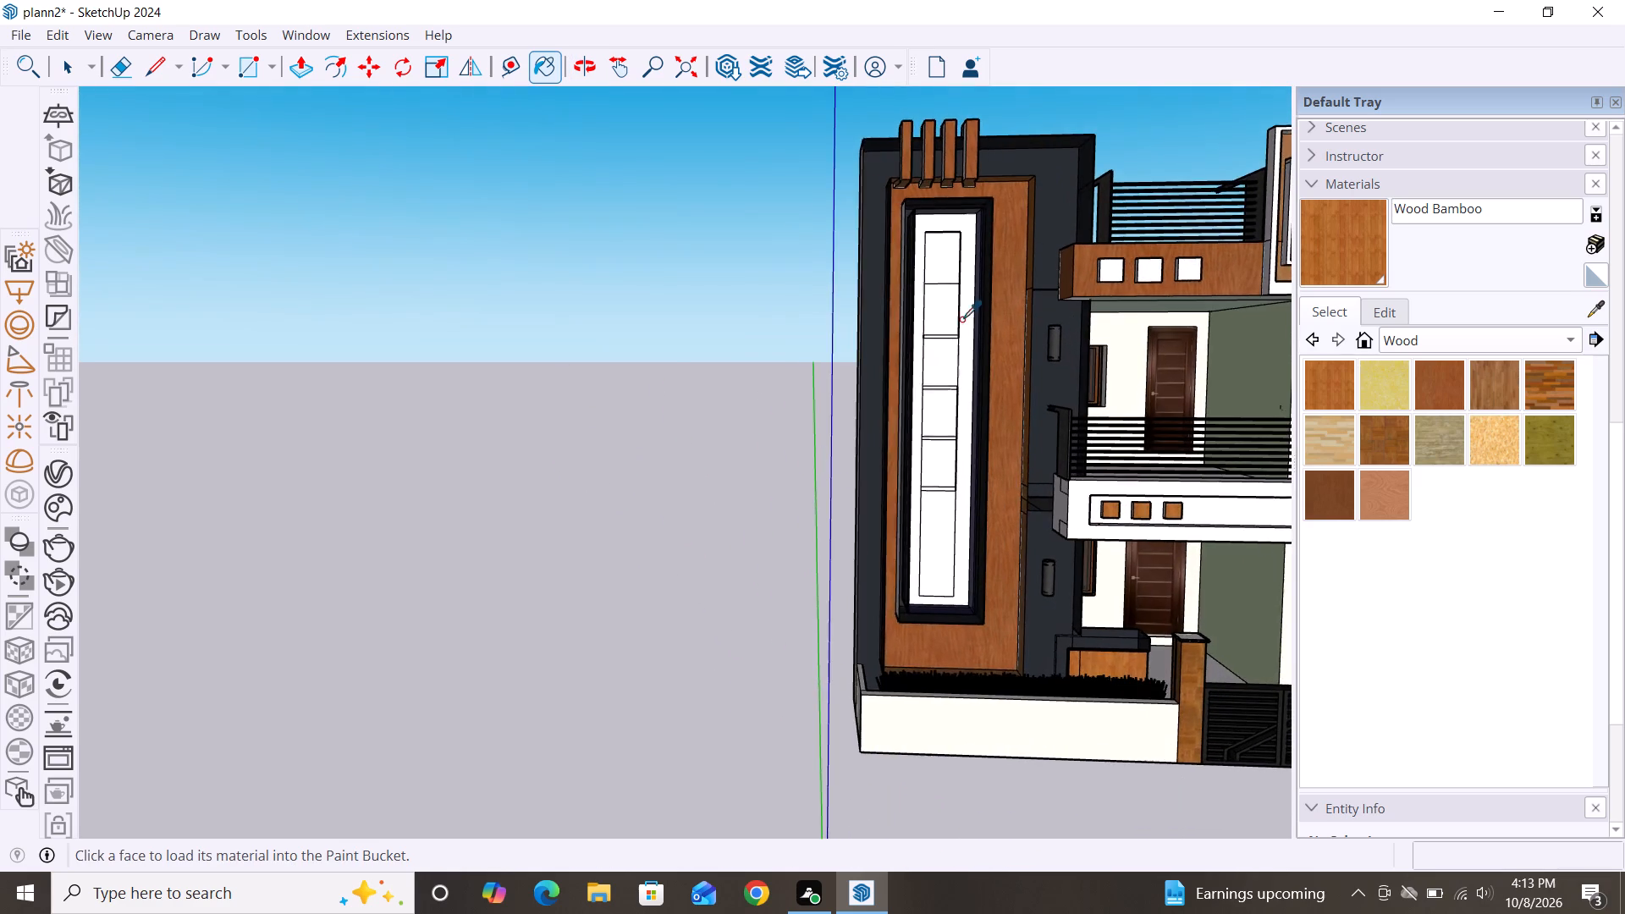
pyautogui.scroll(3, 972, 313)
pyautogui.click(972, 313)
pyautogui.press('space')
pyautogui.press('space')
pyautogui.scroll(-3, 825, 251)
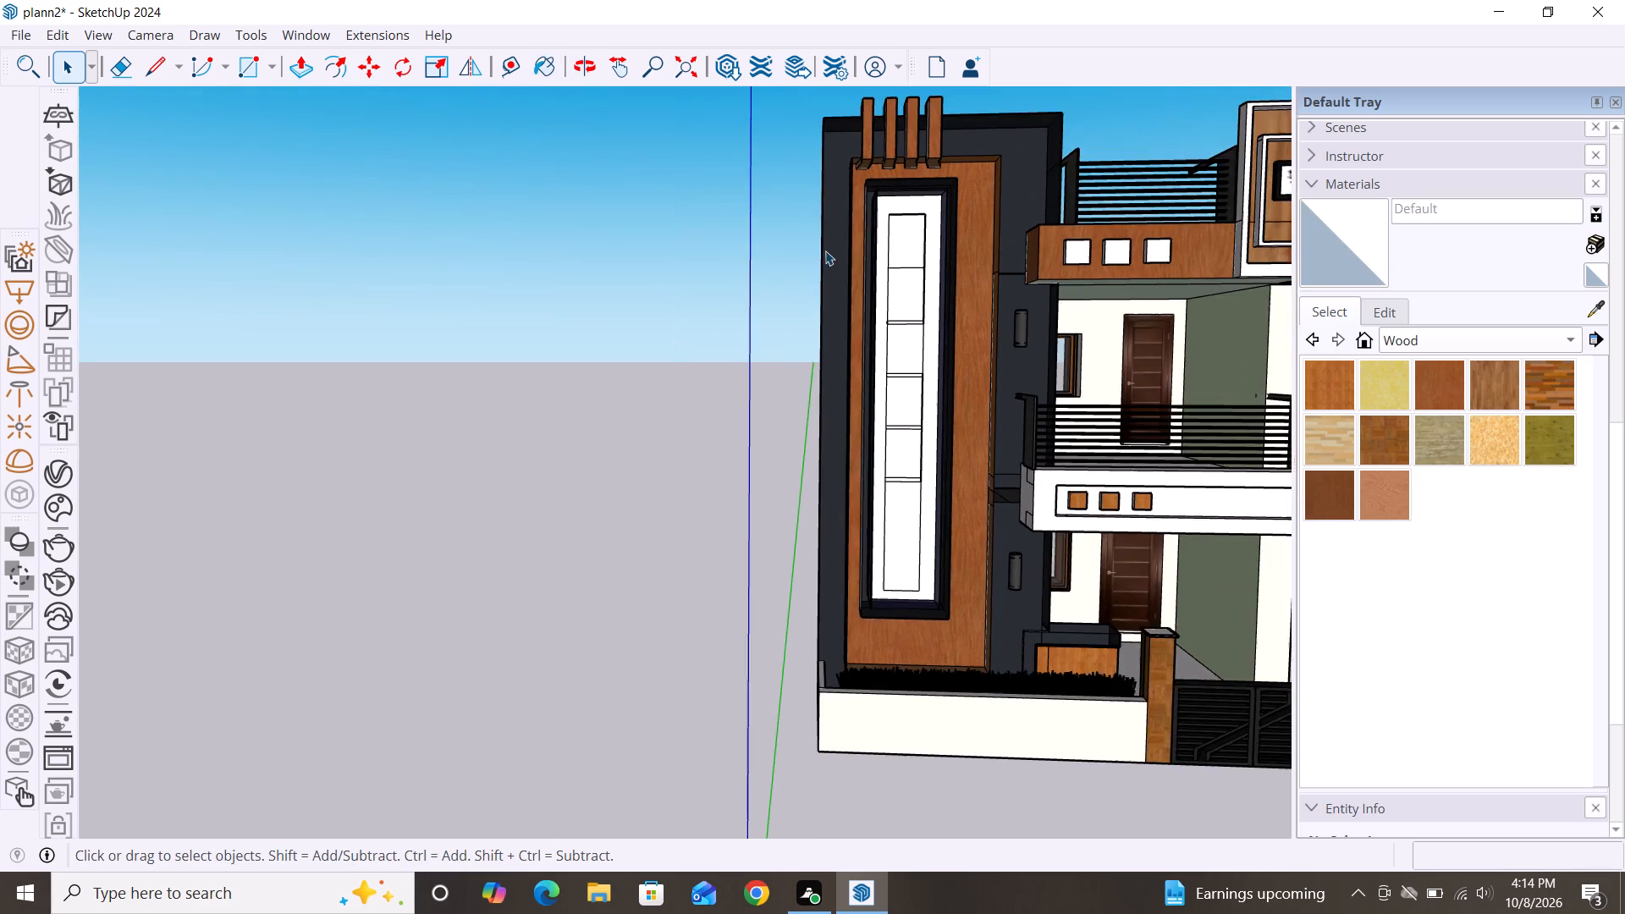
# Paint the tall wood panel's balcony-side narrow face and its bottom edge above the planter with Wood Floor Parquet.
pyautogui.scroll(-4, 739, 251)
pyautogui.scroll(8, 932, 506)
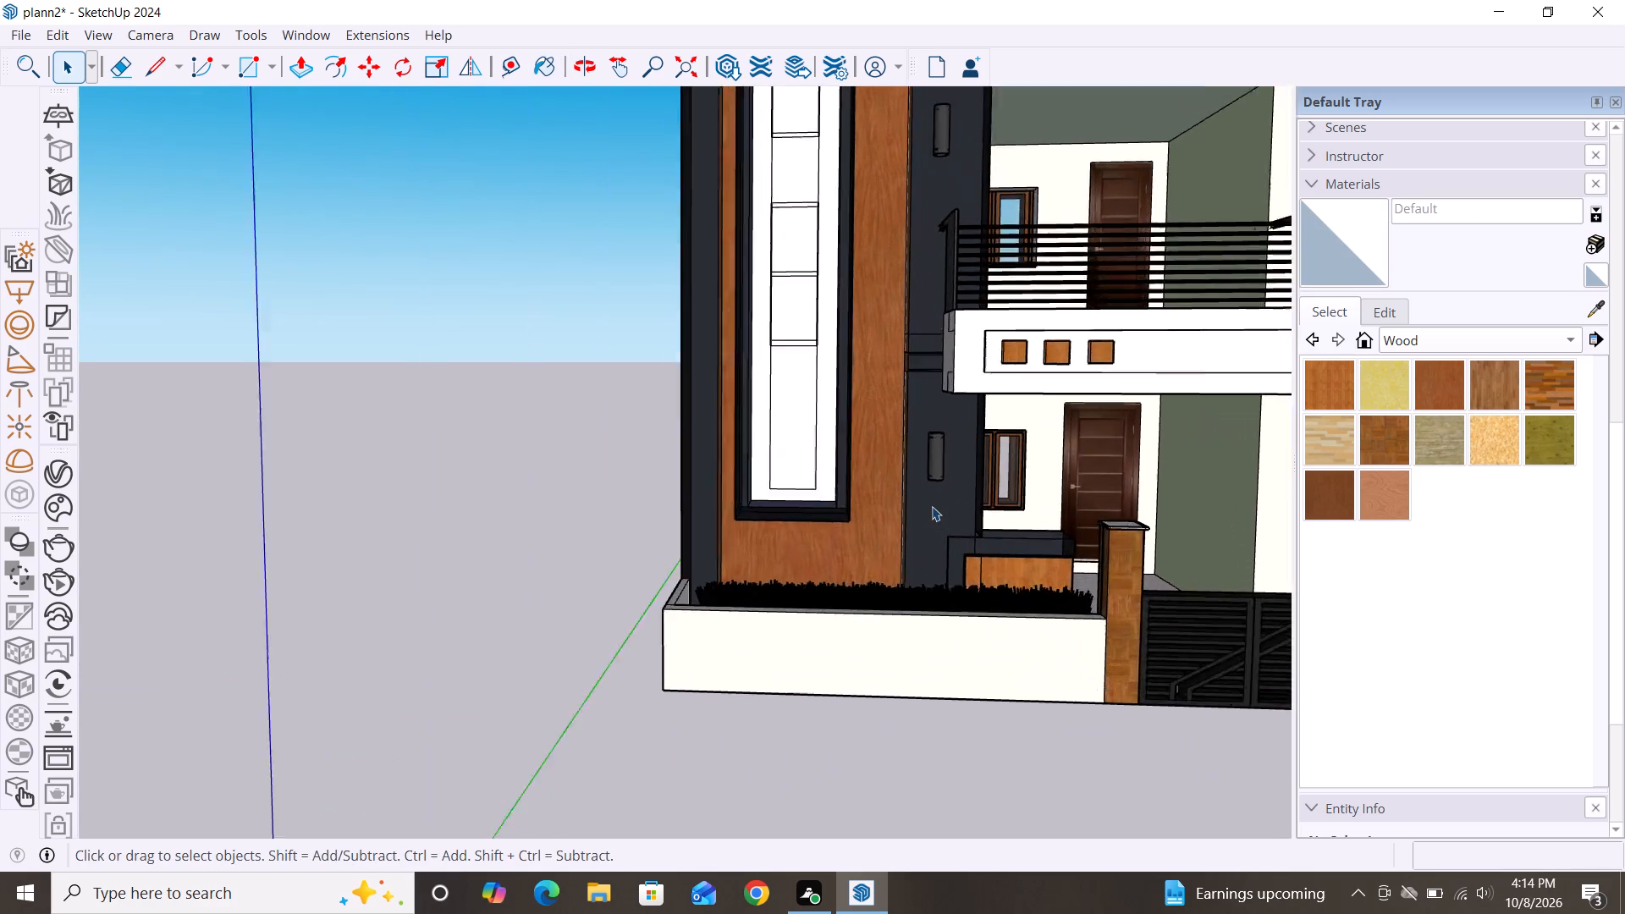
pyautogui.scroll(5, 936, 537)
pyautogui.moveTo(890, 555); pyautogui.dragTo(959, 564, button='middle')
pyautogui.scroll(4, 859, 536)
pyautogui.click(1385, 454)
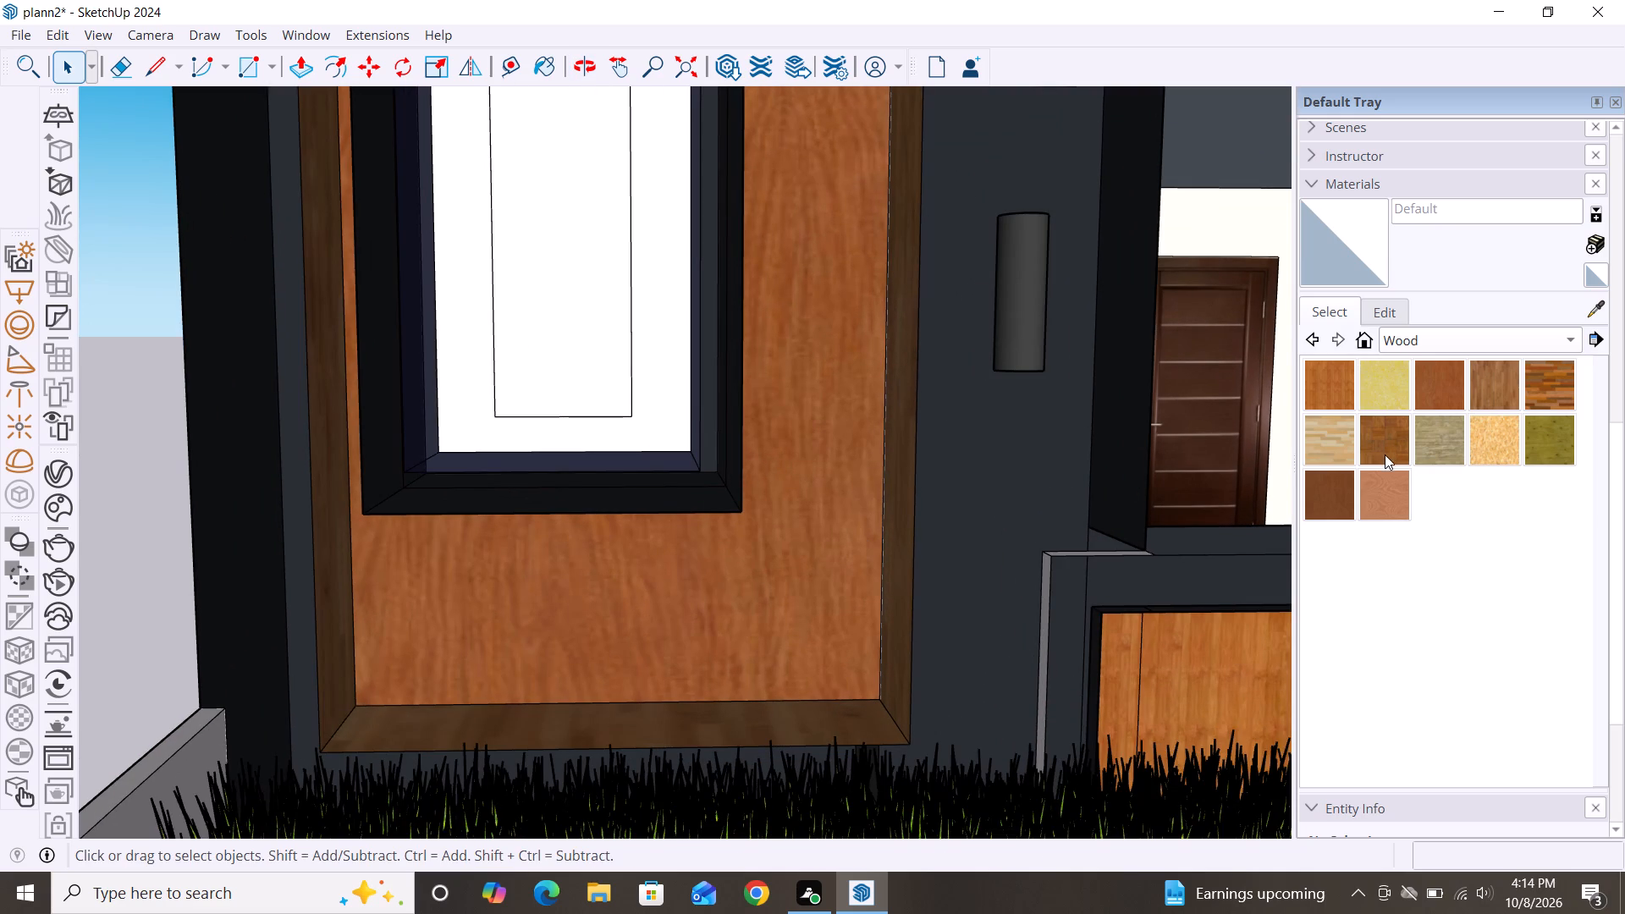
pyautogui.click(894, 586)
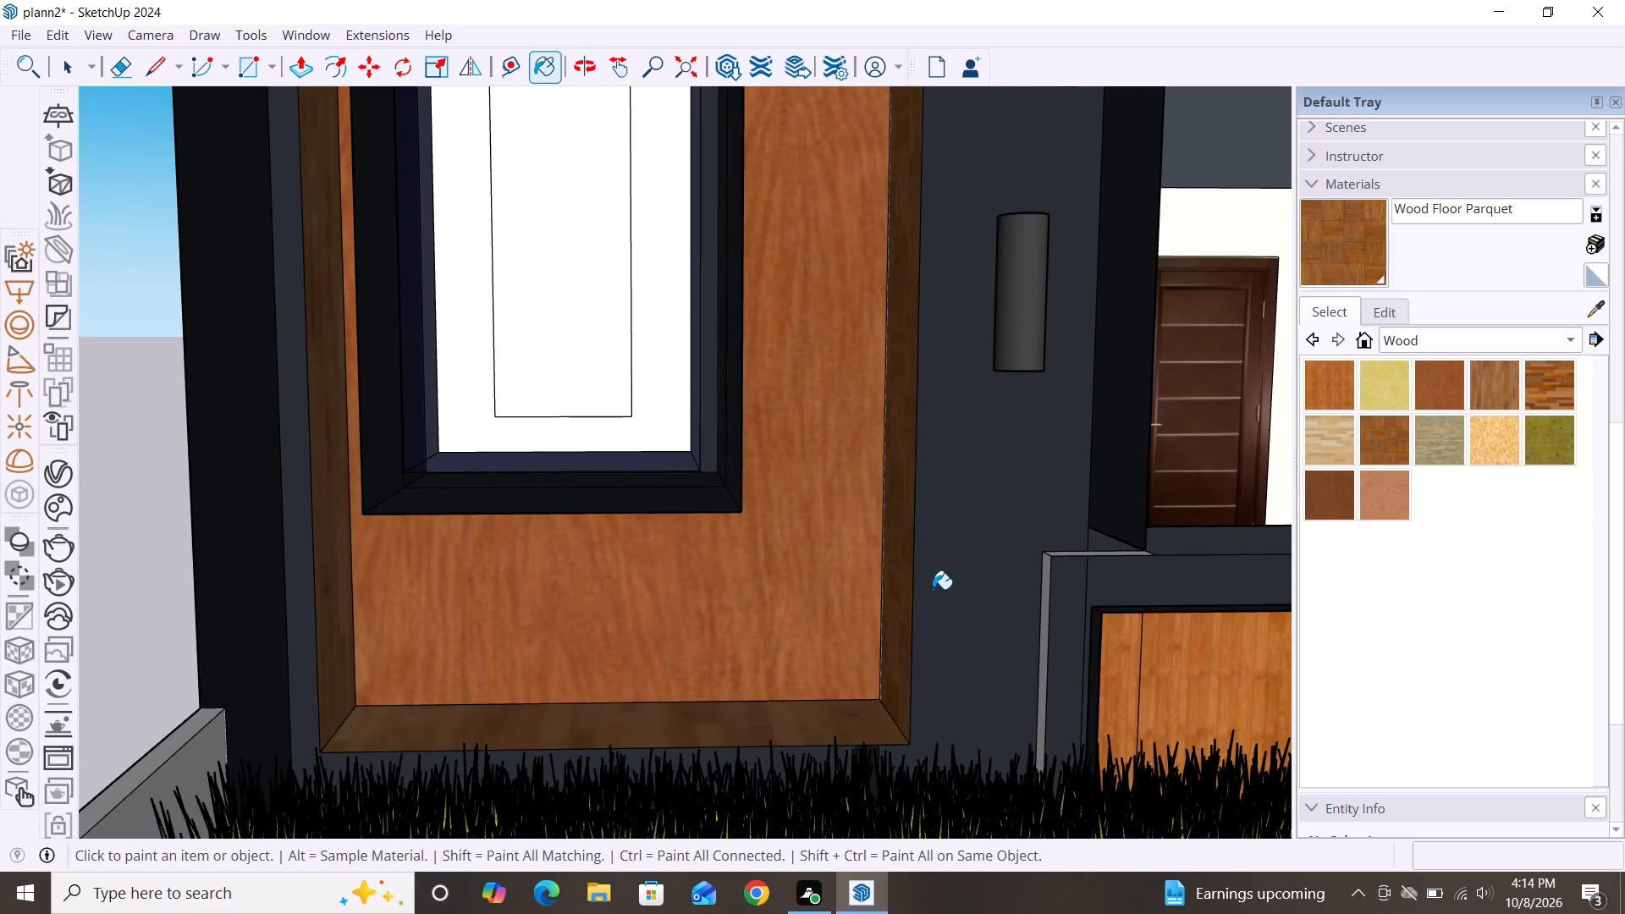
pyautogui.scroll(-2, 933, 589)
pyautogui.doubleClick(747, 691)
pyautogui.scroll(-3, 978, 509)
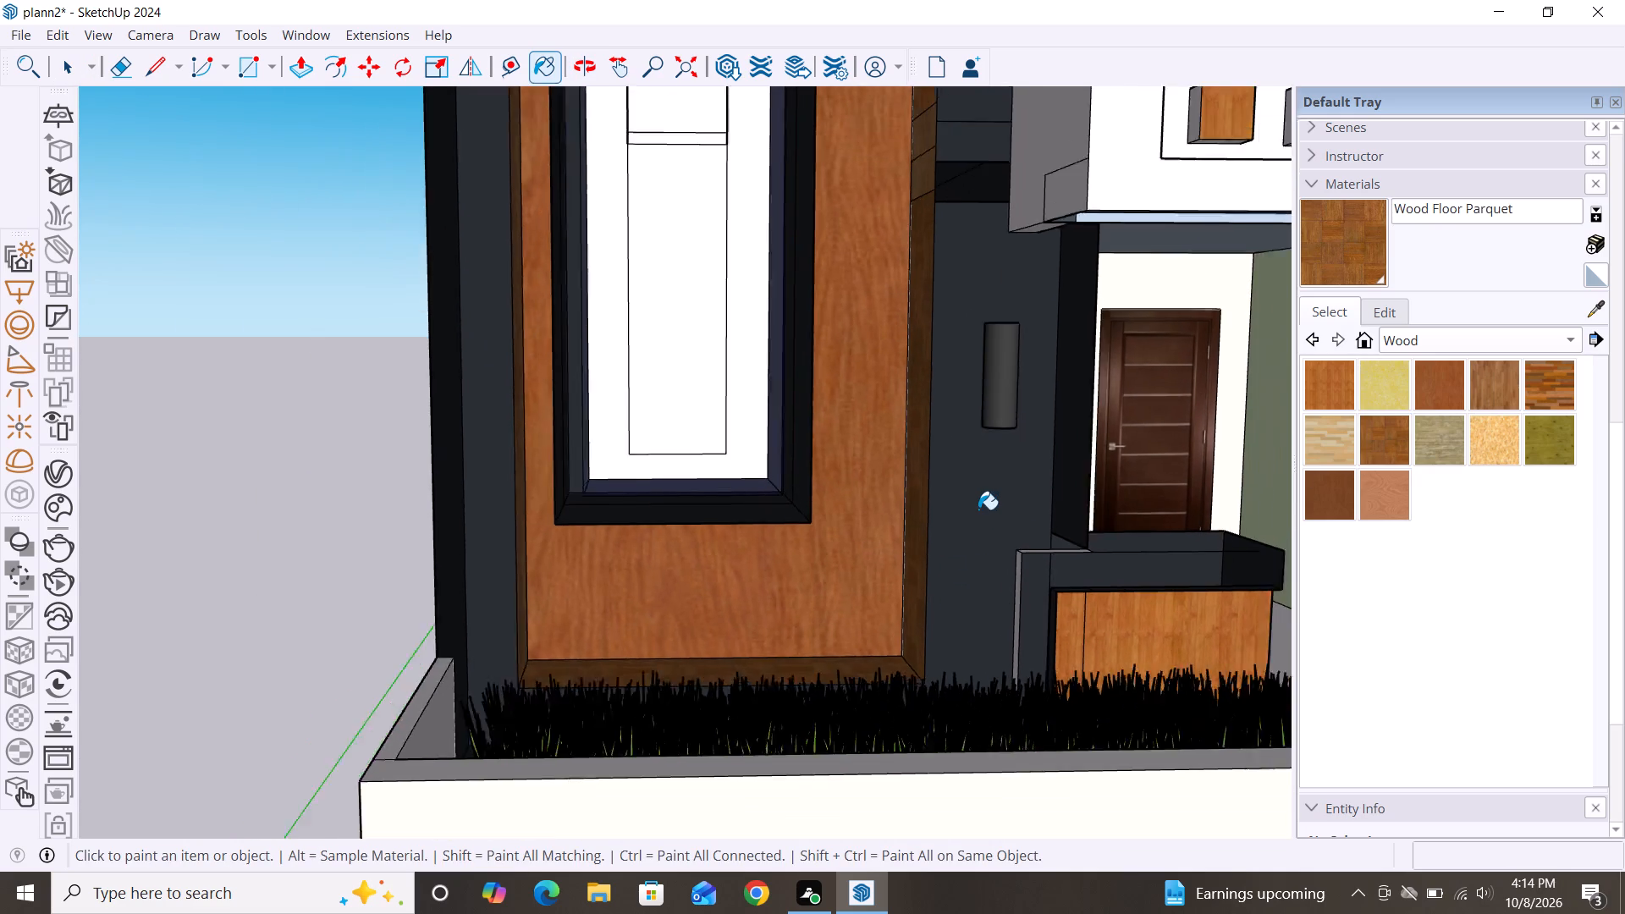
# Paint the tall wood panel's narrow side face away from the balconies with Wood Floor Parquet at both its lower and upper ends.
pyautogui.scroll(-2, 978, 509)
pyautogui.moveTo(784, 641); pyautogui.dragTo(673, 634, button='middle')
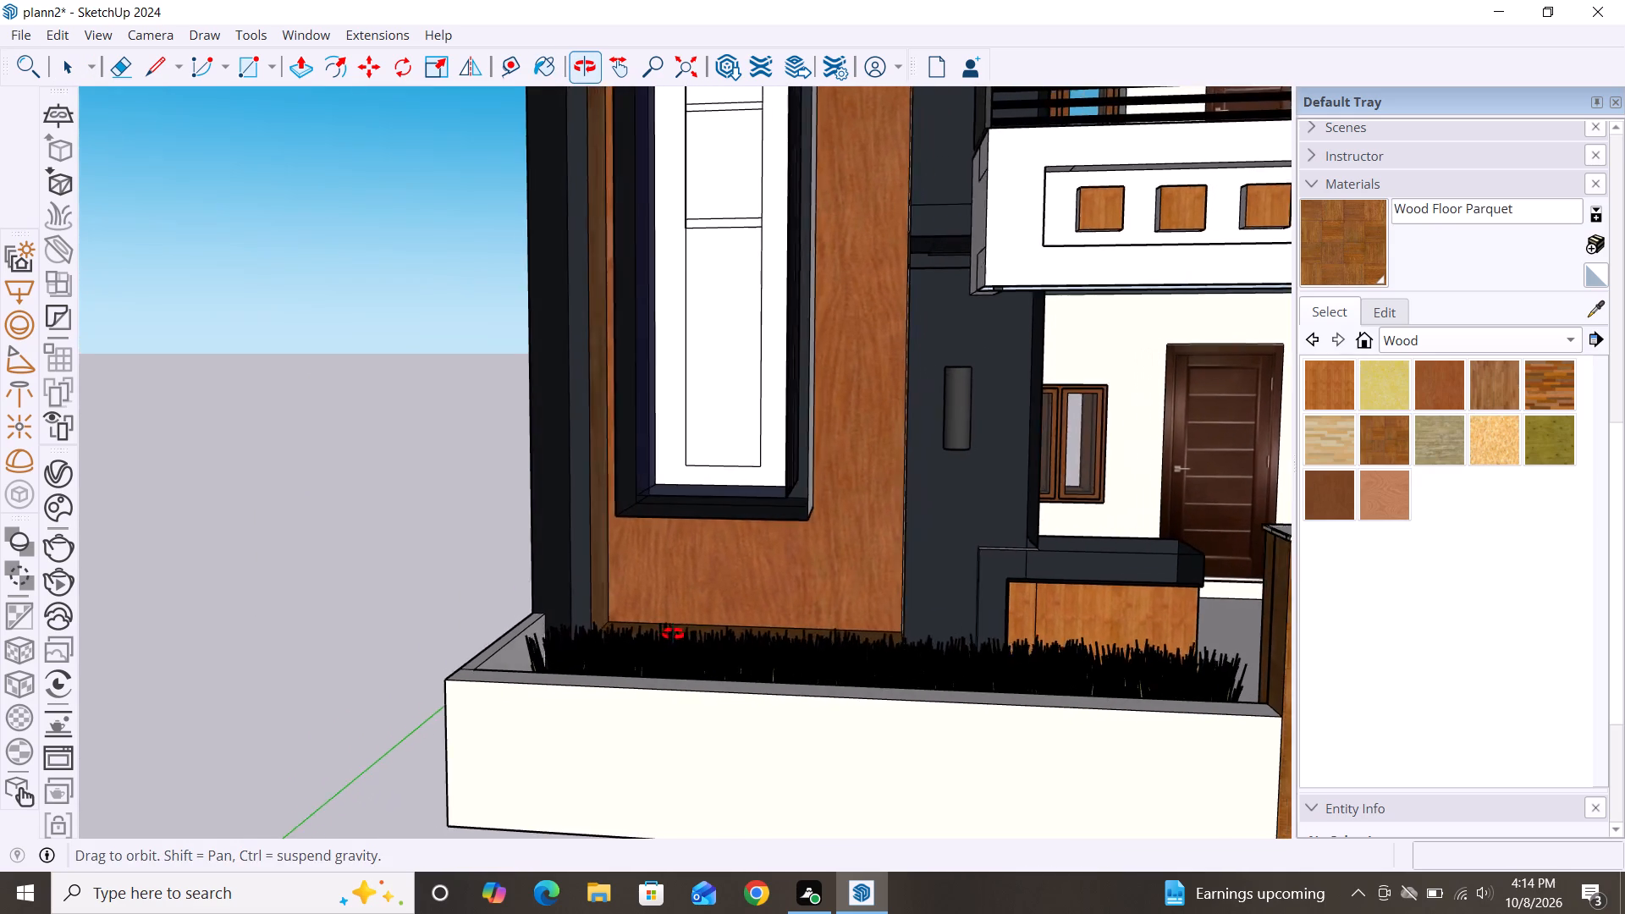
pyautogui.moveTo(673, 634); pyautogui.dragTo(668, 634, button='middle')
pyautogui.click(591, 565)
pyautogui.scroll(-3, 862, 579)
pyautogui.scroll(-2, 1021, 596)
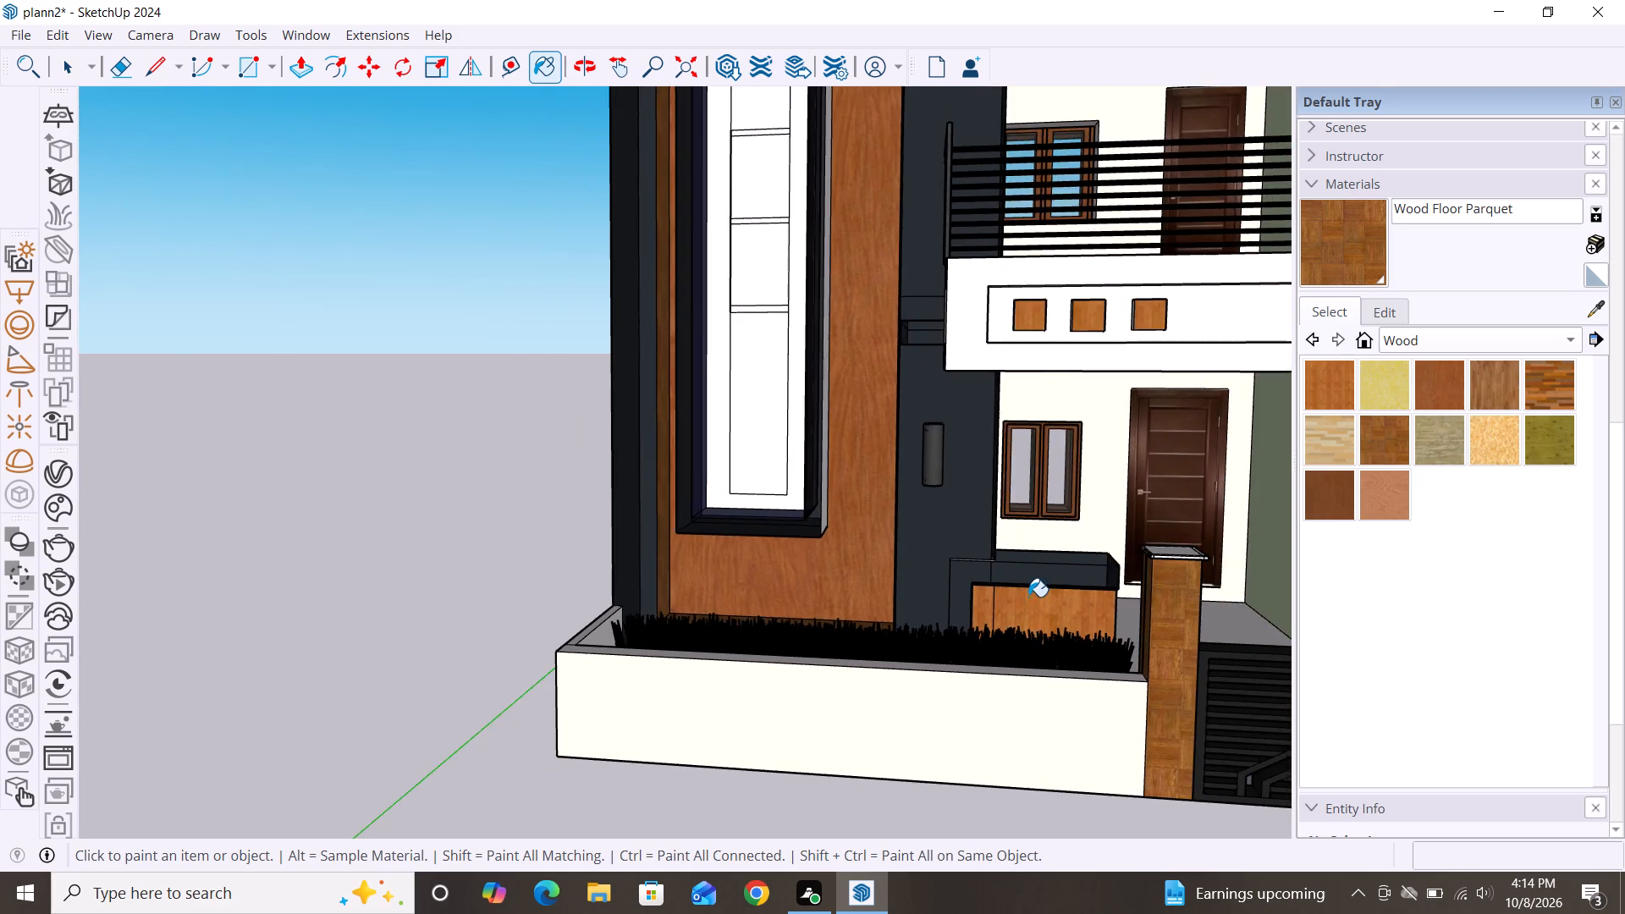
pyautogui.scroll(-5, 1028, 597)
pyautogui.scroll(2, 818, 178)
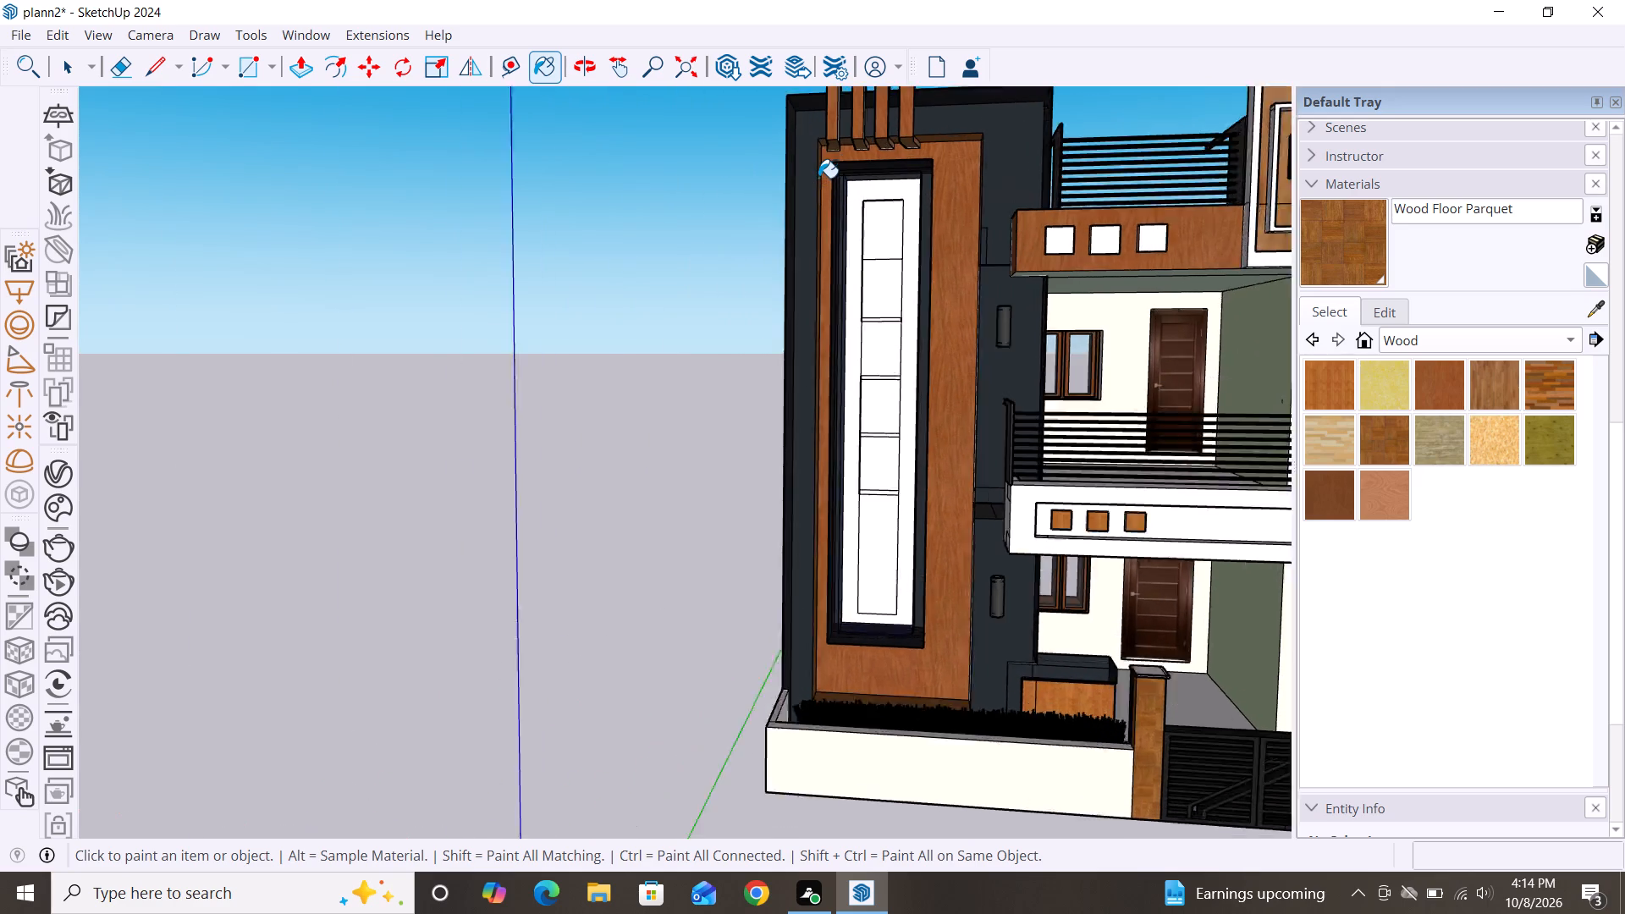
pyautogui.scroll(12, 818, 178)
pyautogui.doubleClick(825, 206)
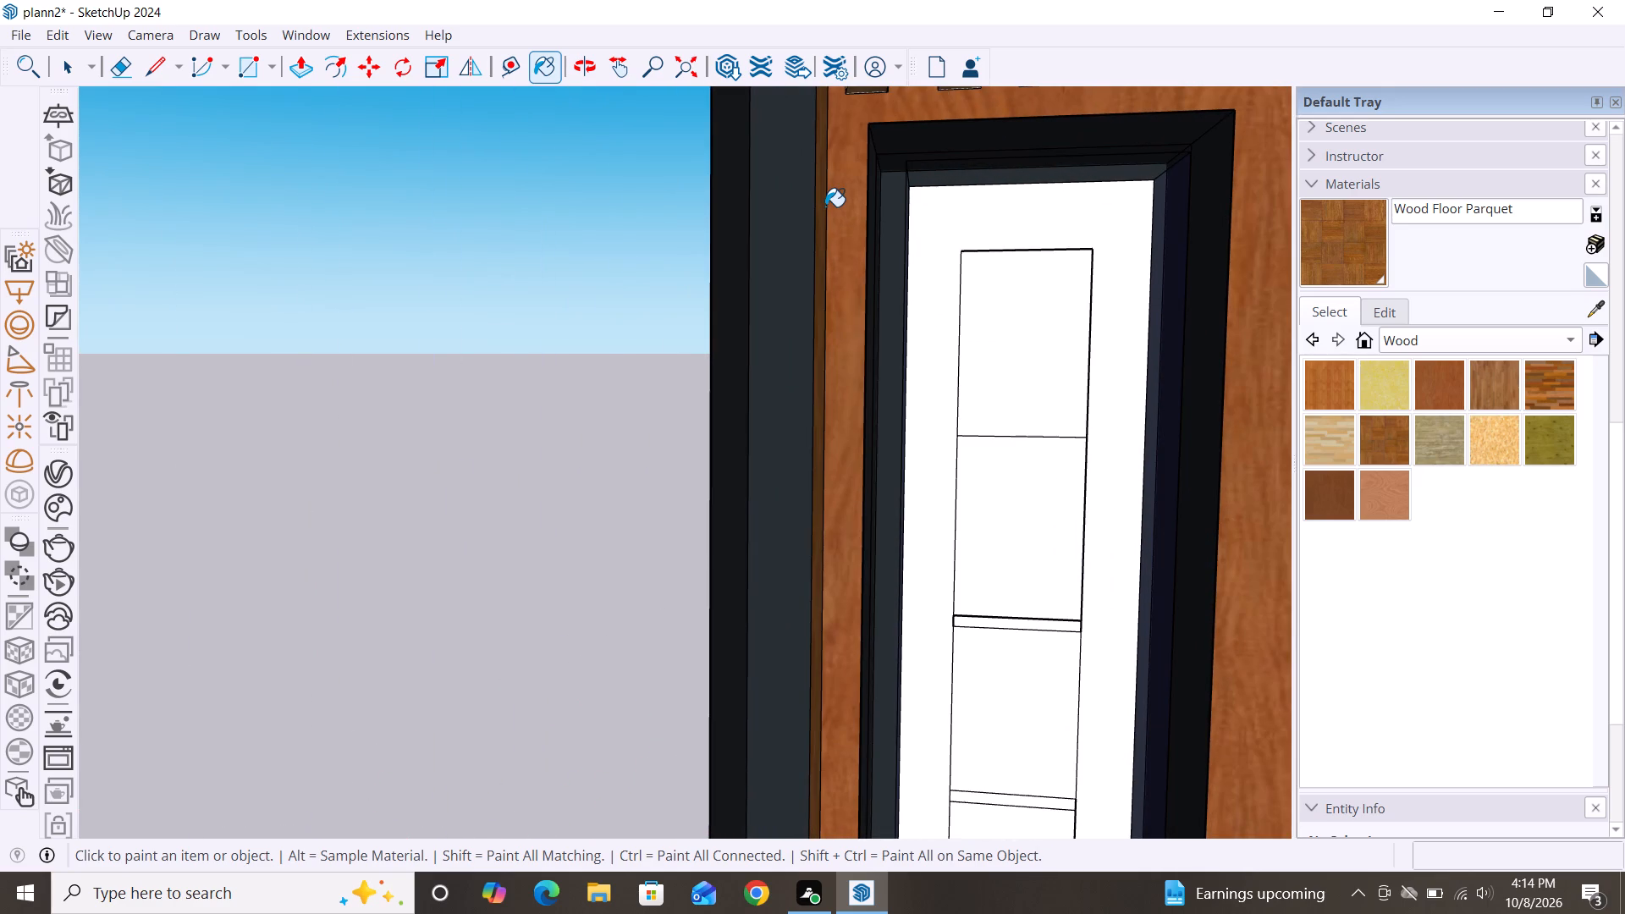
pyautogui.scroll(-10, 855, 240)
pyautogui.scroll(-5, 952, 256)
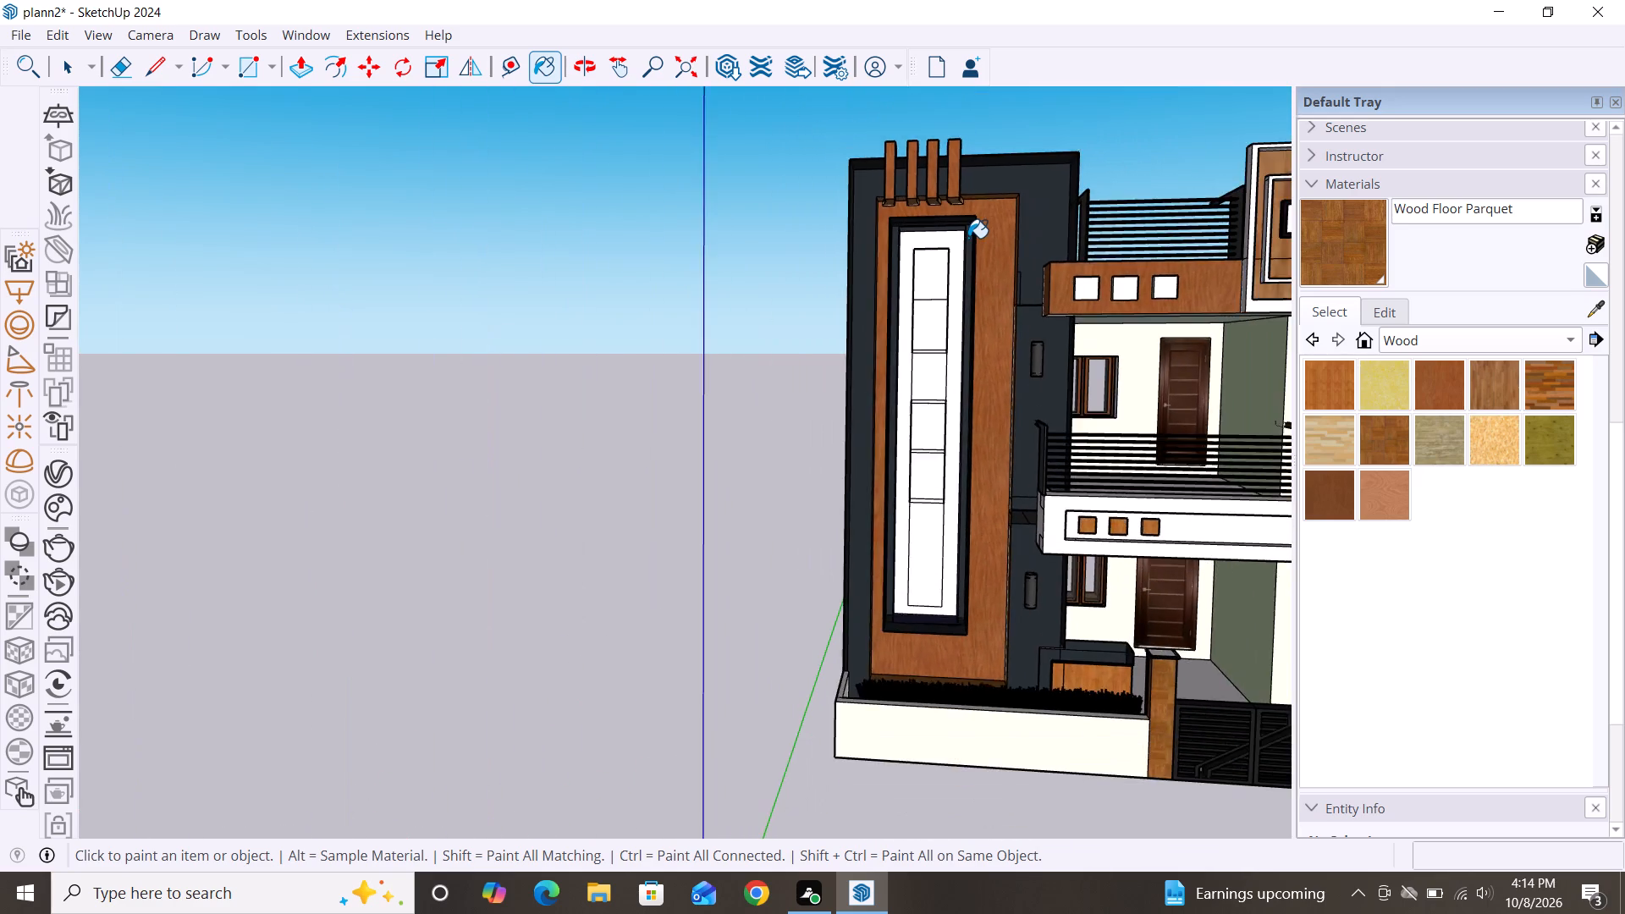
pyautogui.scroll(-2, 968, 238)
pyautogui.press('space')
pyautogui.scroll(-2, 983, 360)
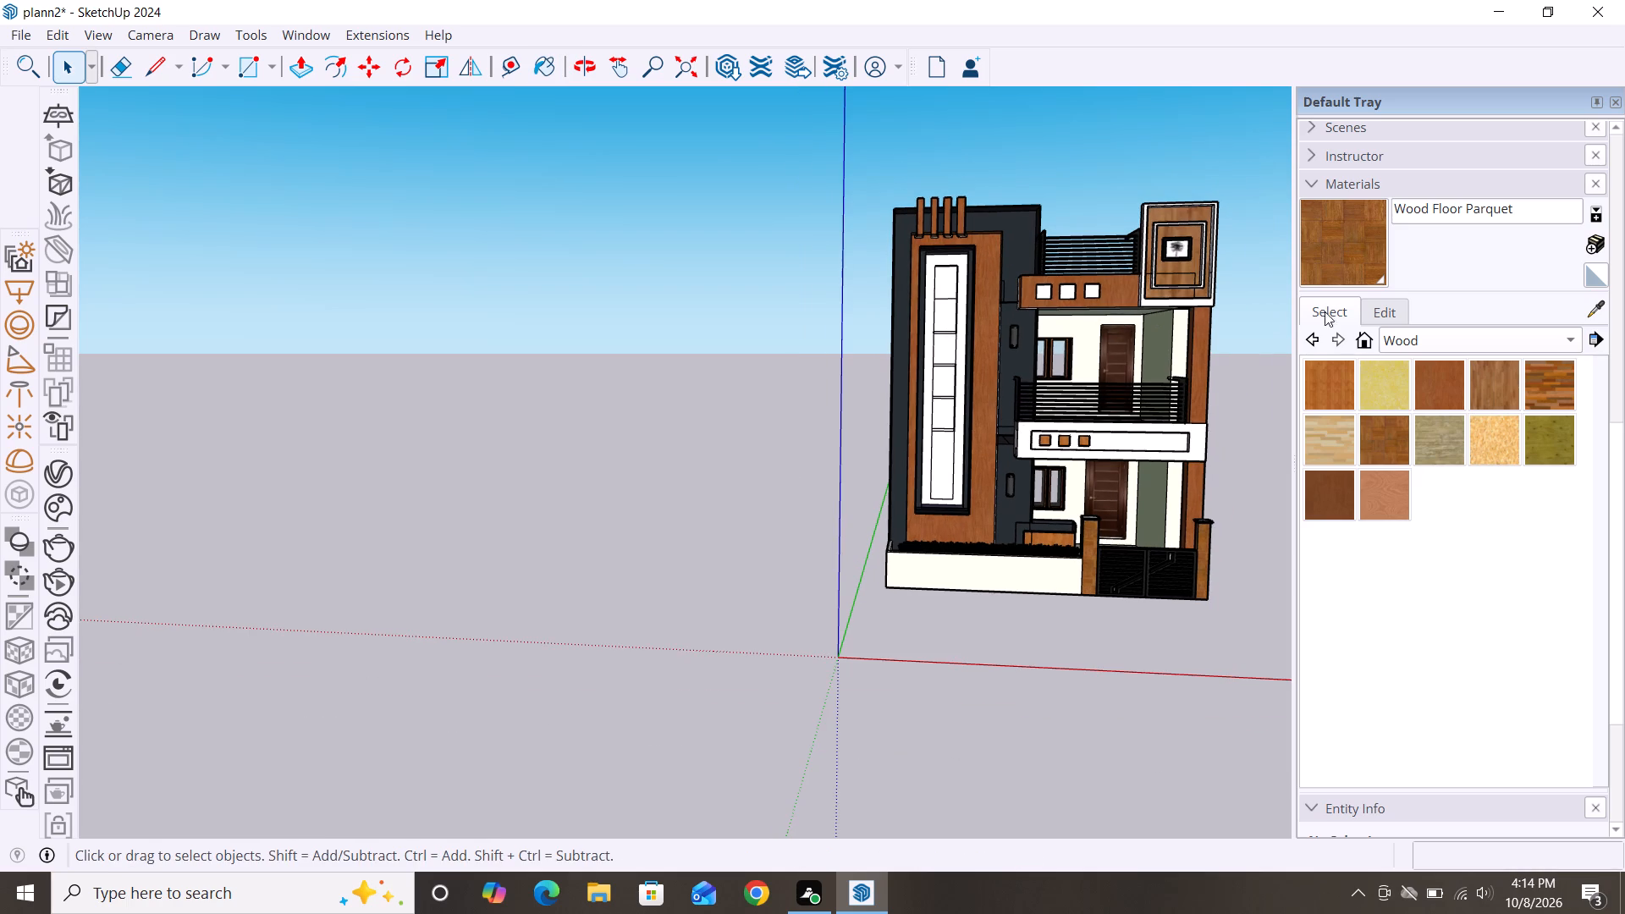
# Switch the material library from Wood to the Colors collection.
pyautogui.click(1340, 311)
pyautogui.doubleClick(1341, 314)
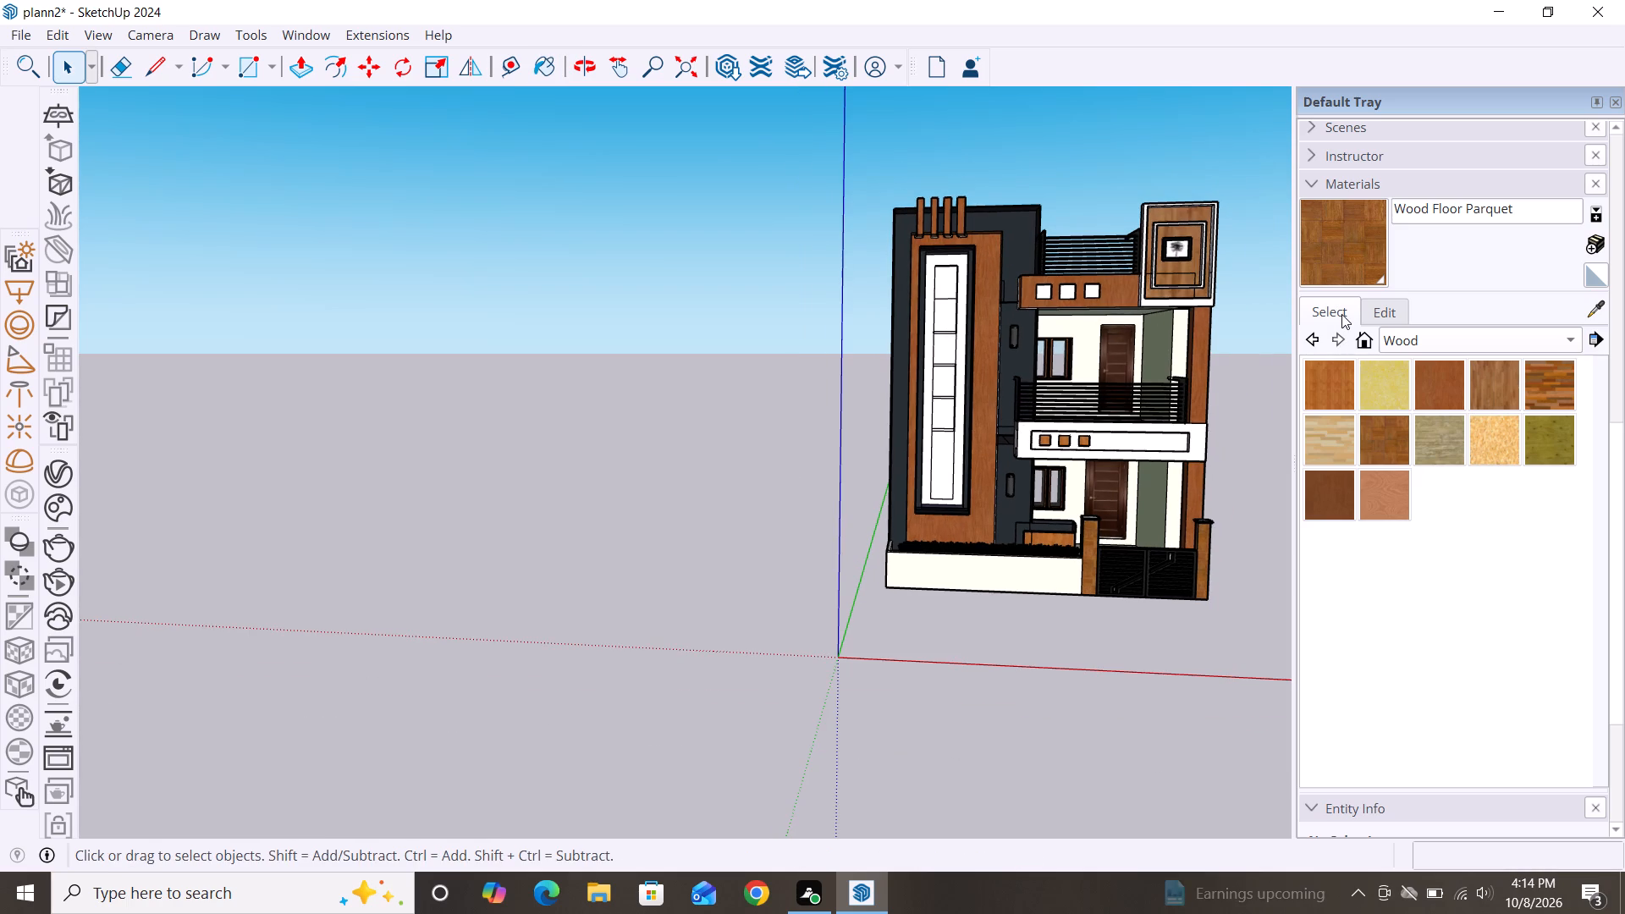
pyautogui.click(1341, 311)
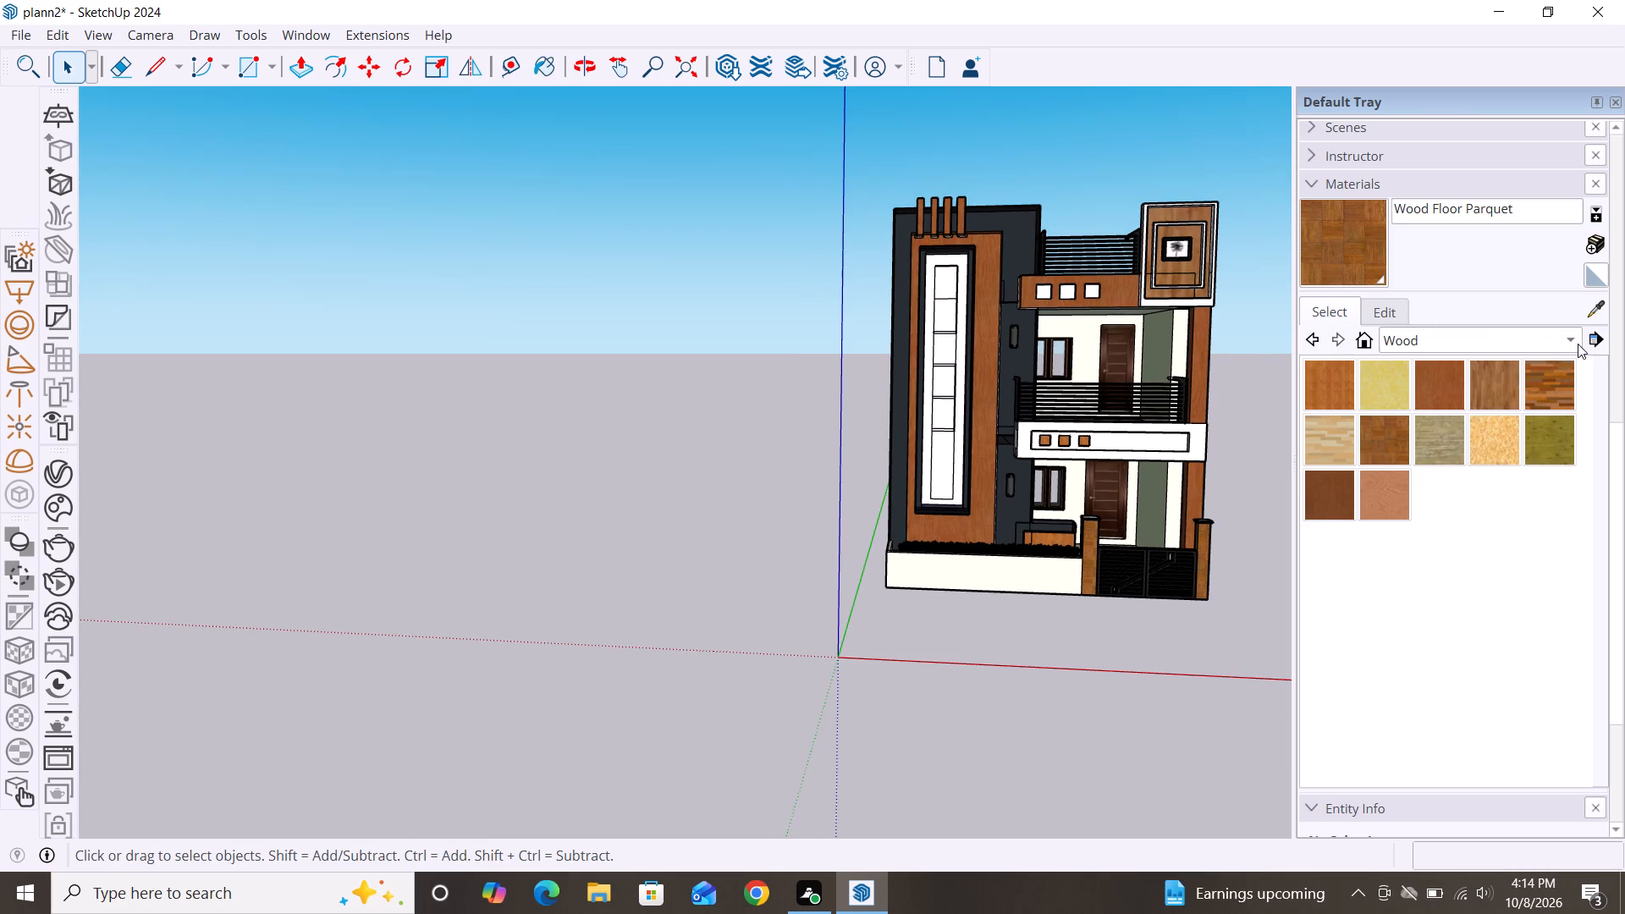
pyautogui.click(1574, 335)
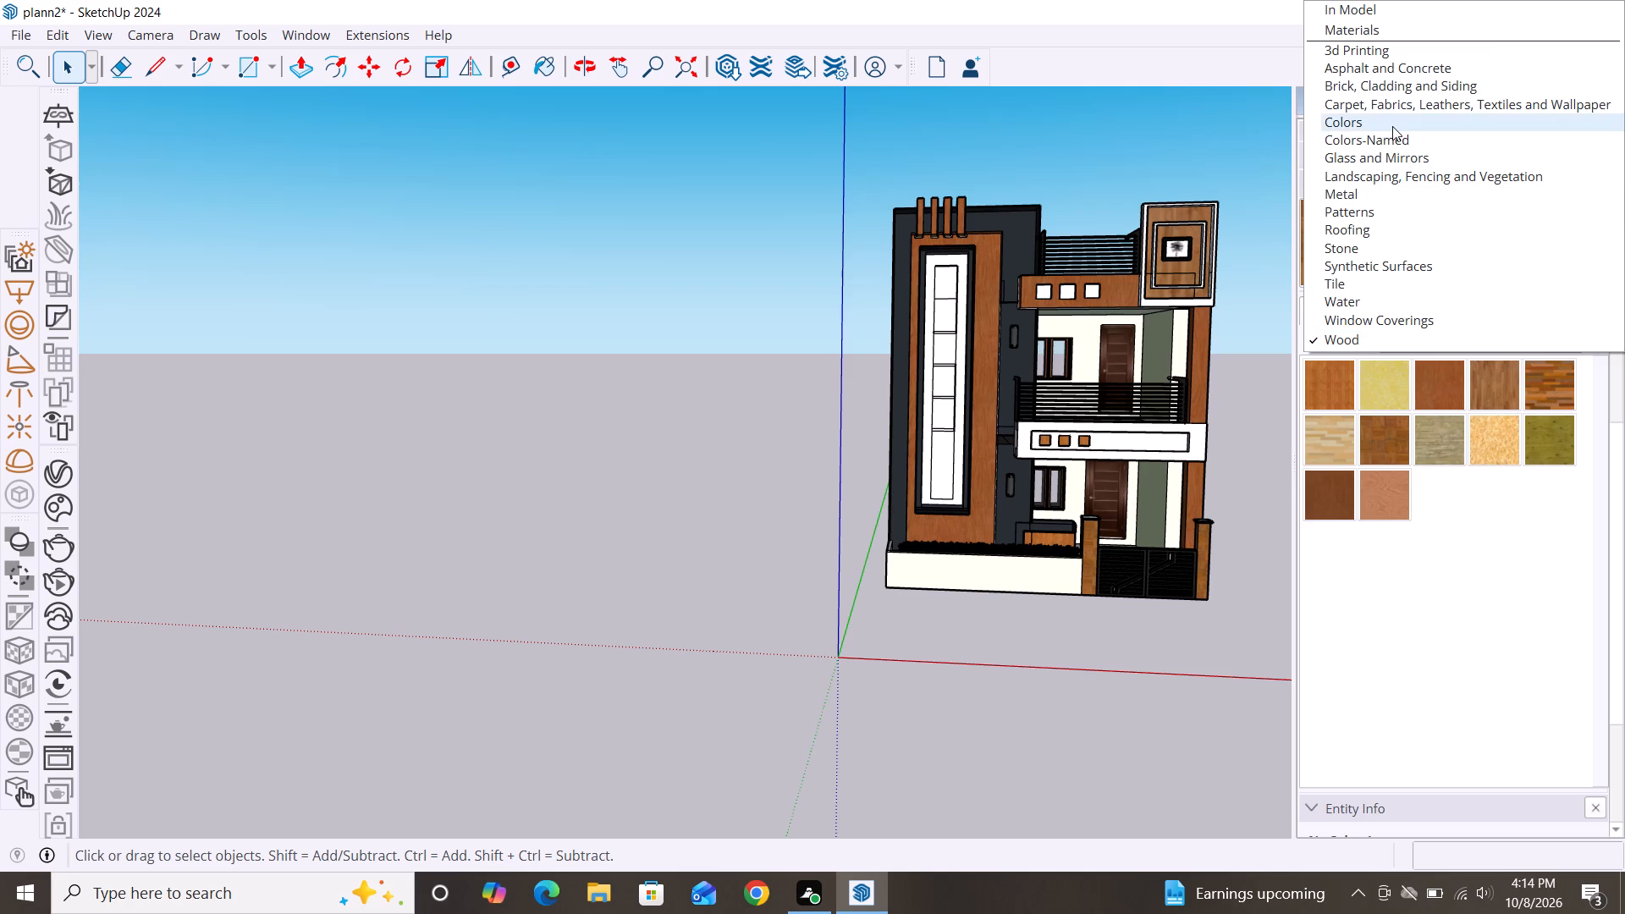
pyautogui.click(1392, 126)
pyautogui.scroll(-1, 1362, 305)
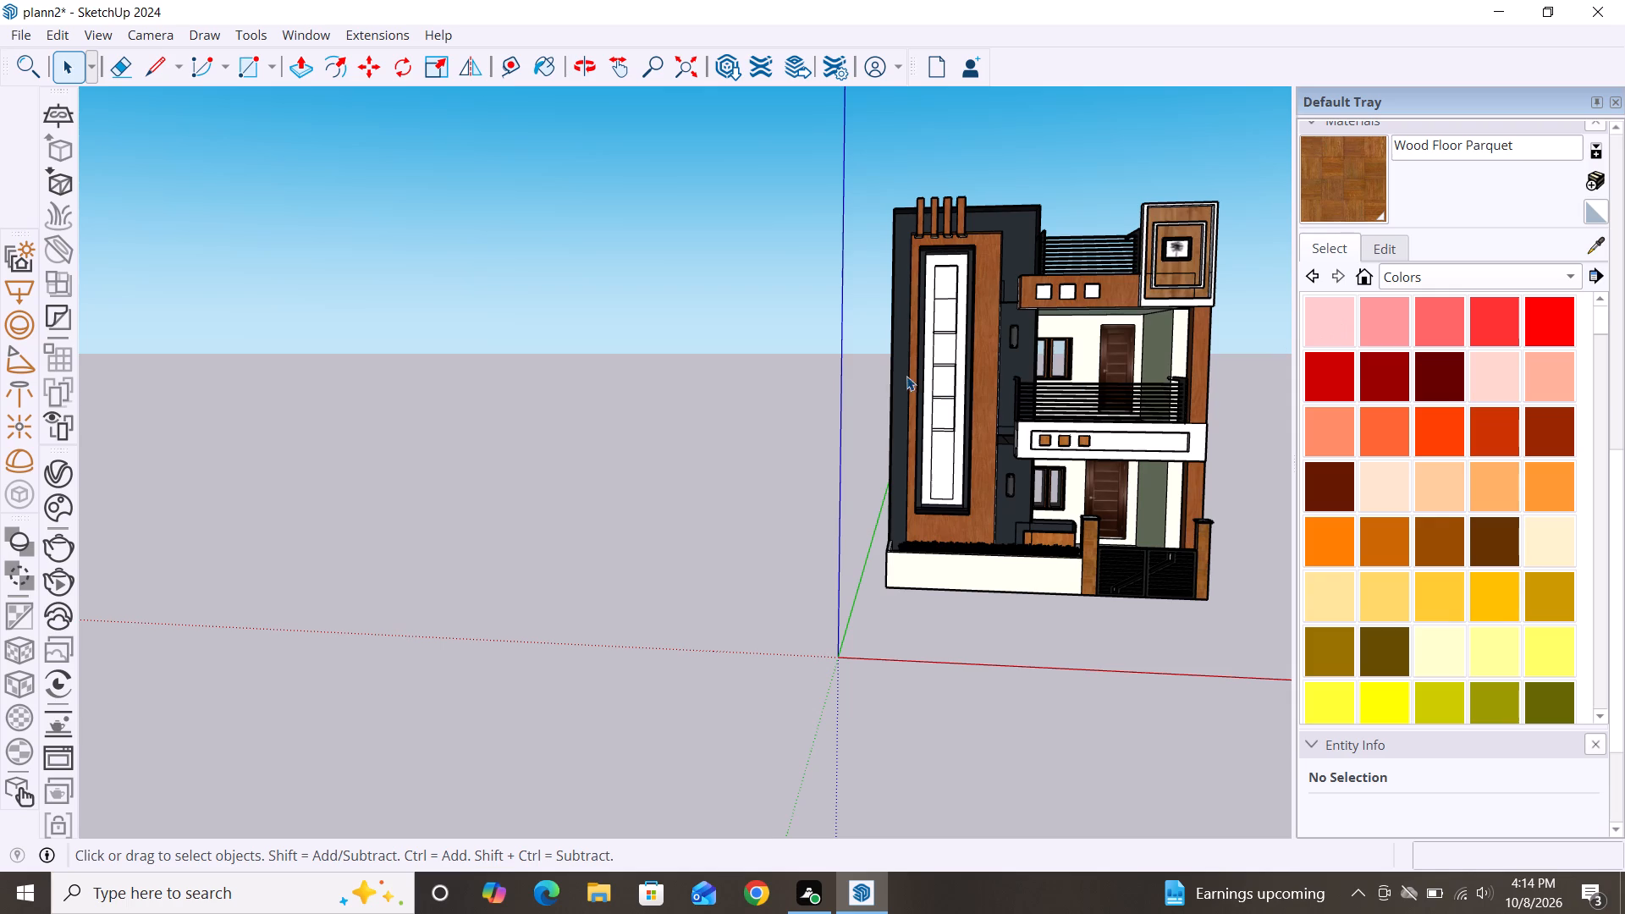
# Examine the whole painted facade from a distance and the balcony area up close.
pyautogui.scroll(-4, 884, 376)
pyautogui.scroll(-4, 711, 377)
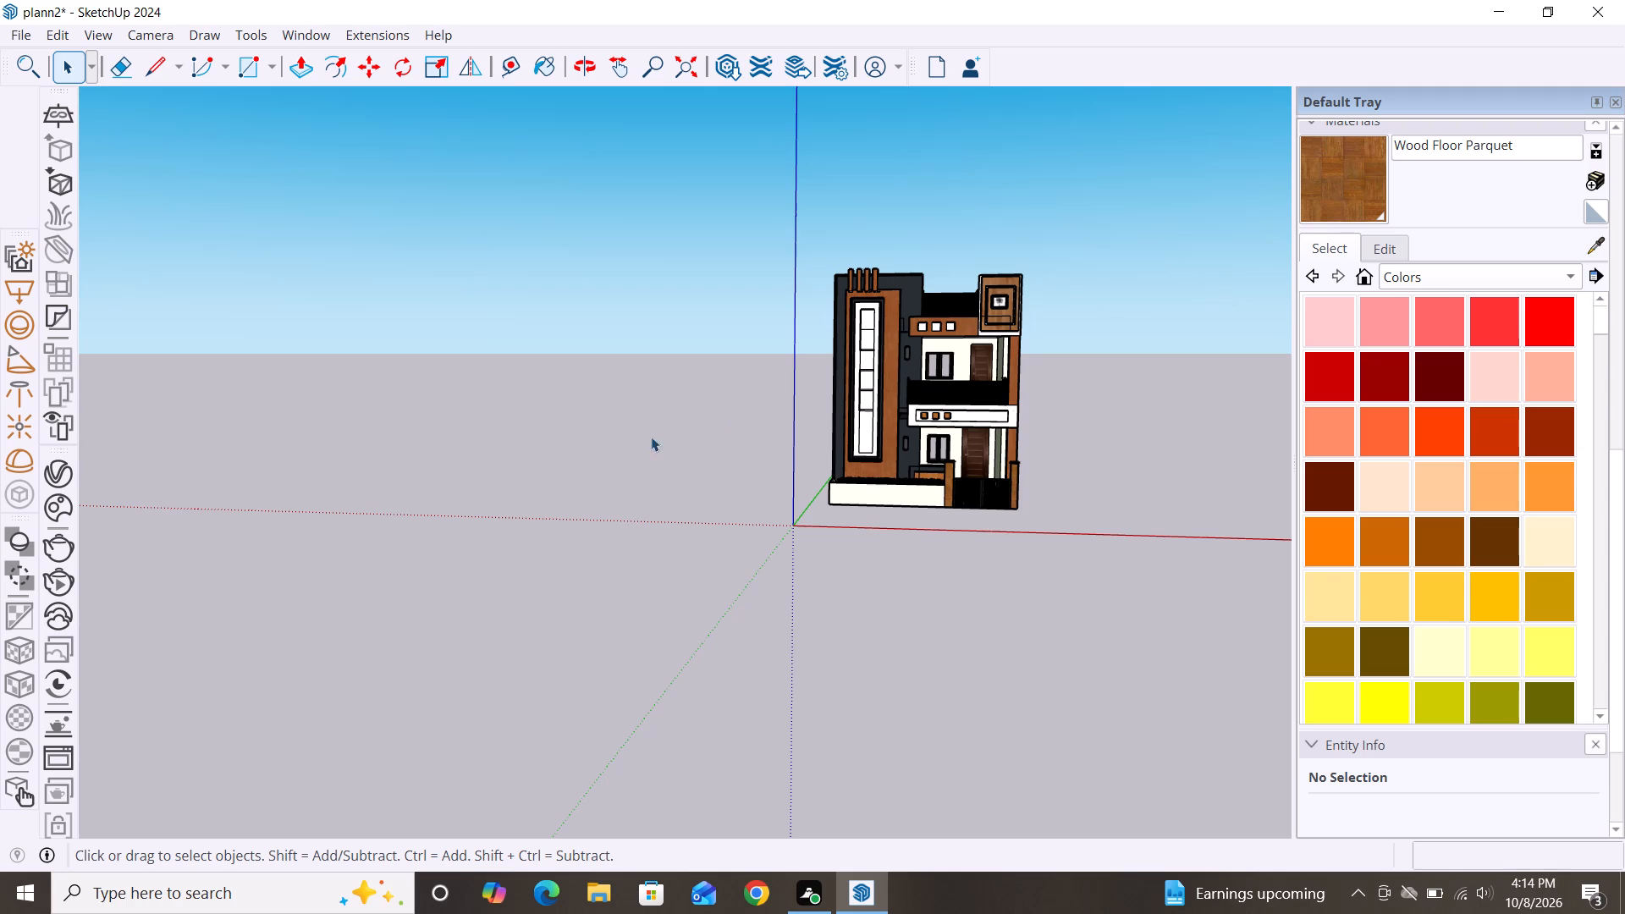
pyautogui.scroll(13, 921, 344)
pyautogui.scroll(-3, 577, 416)
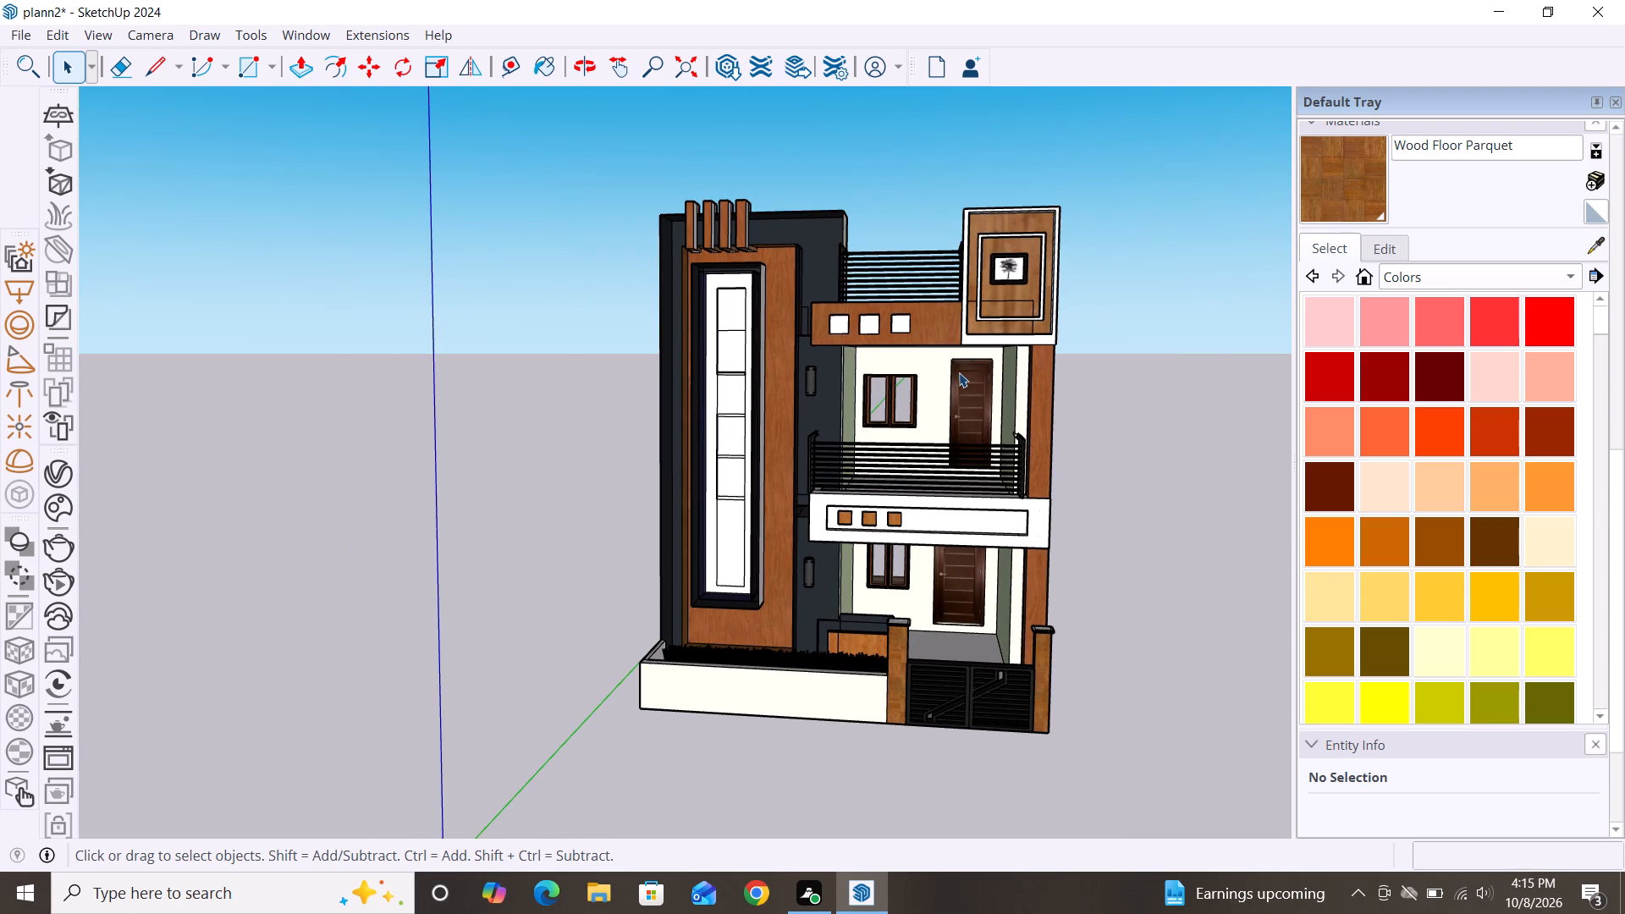
pyautogui.click(1111, 350)
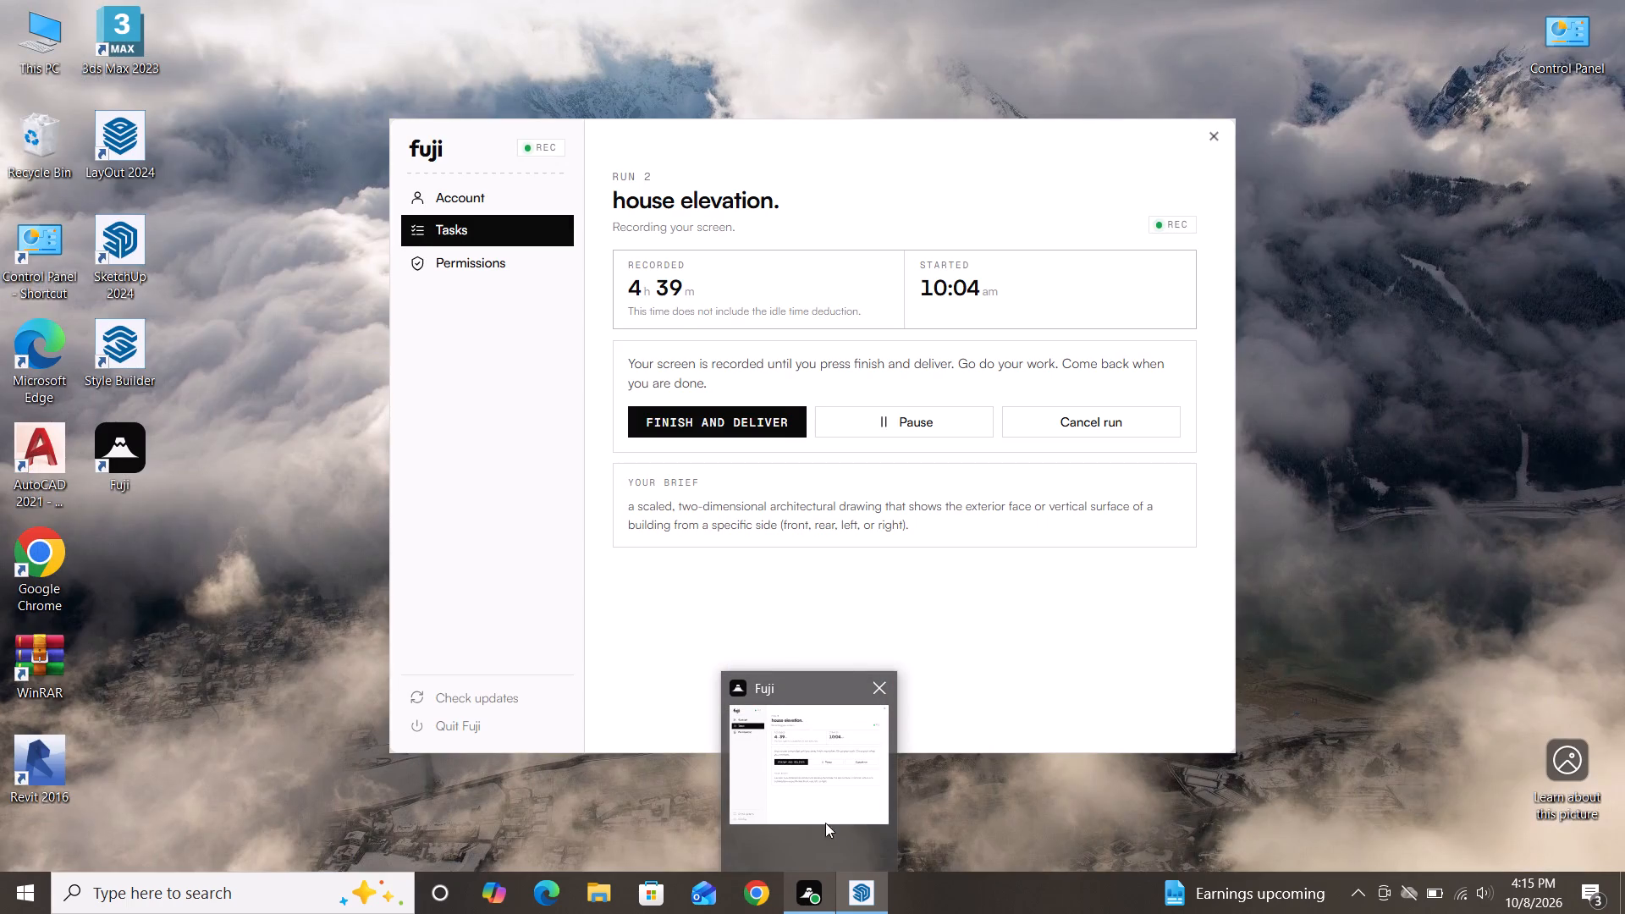
pyautogui.scroll(-3, 859, 408)
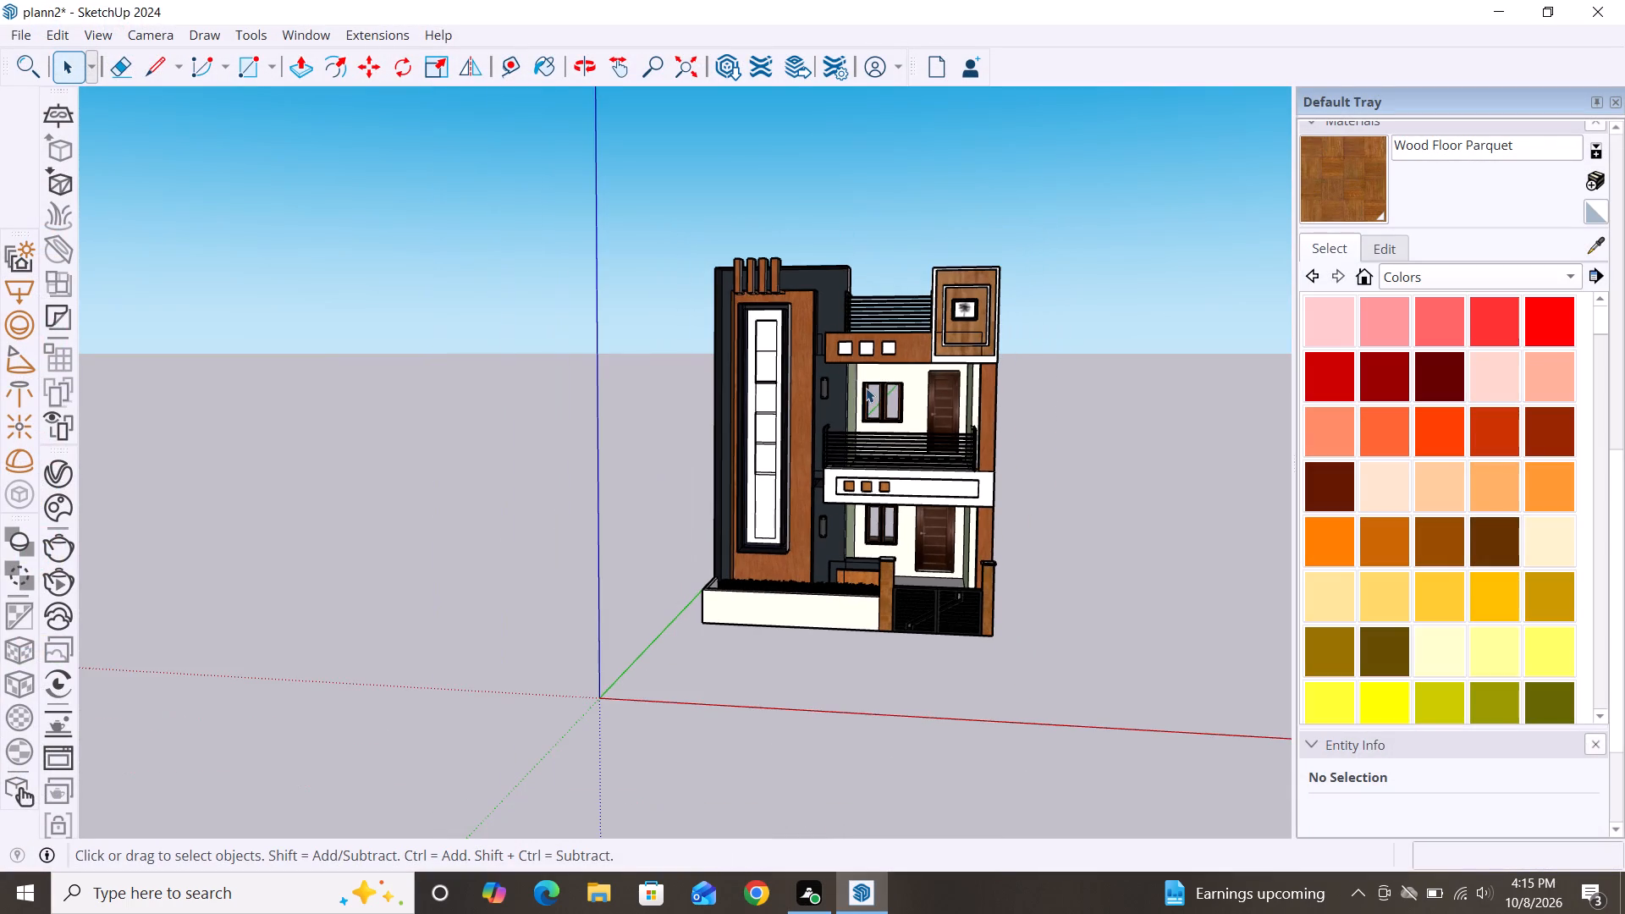
pyautogui.scroll(-2, 796, 332)
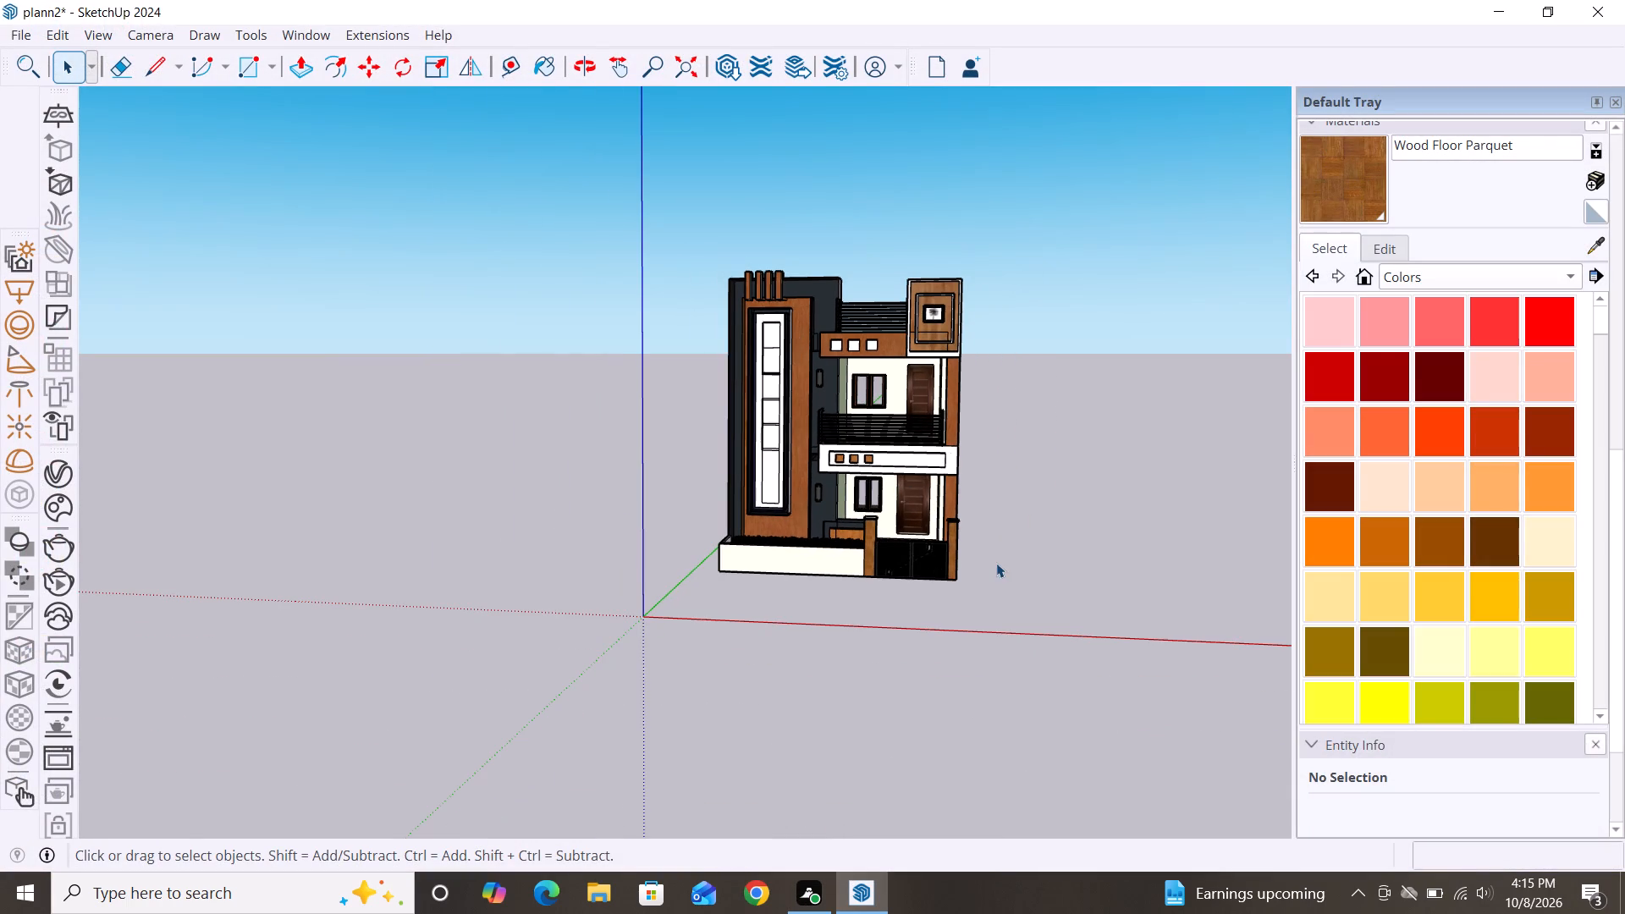
pyautogui.moveTo(996, 563); pyautogui.dragTo(1062, 562, button='middle')
pyautogui.scroll(7, 798, 408)
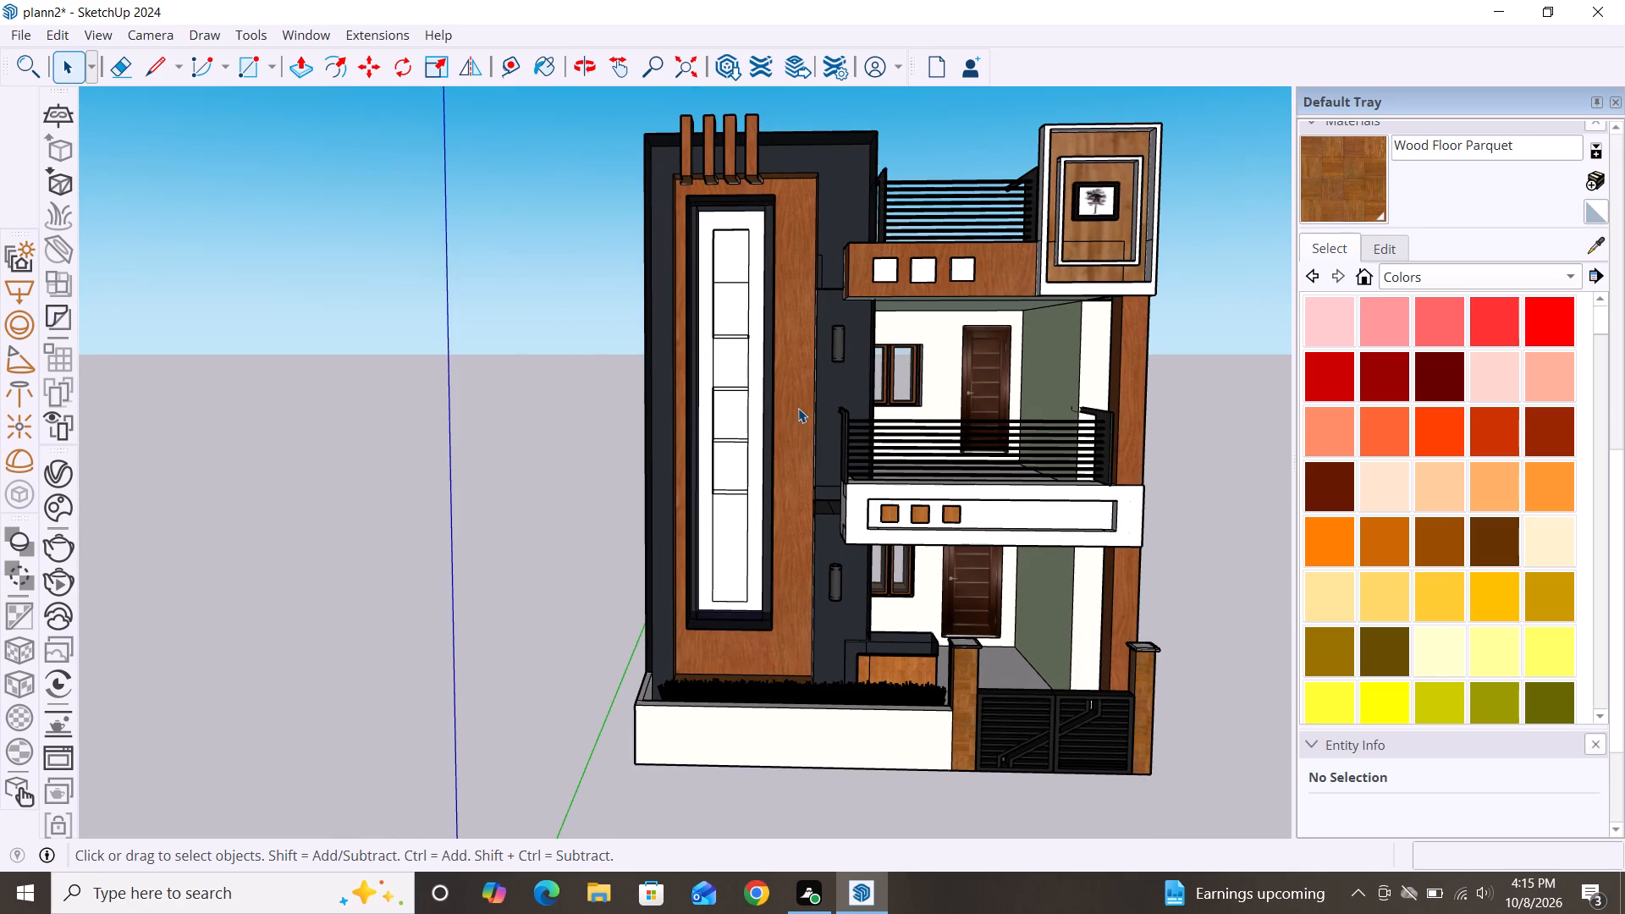
pyautogui.scroll(-2, 628, 355)
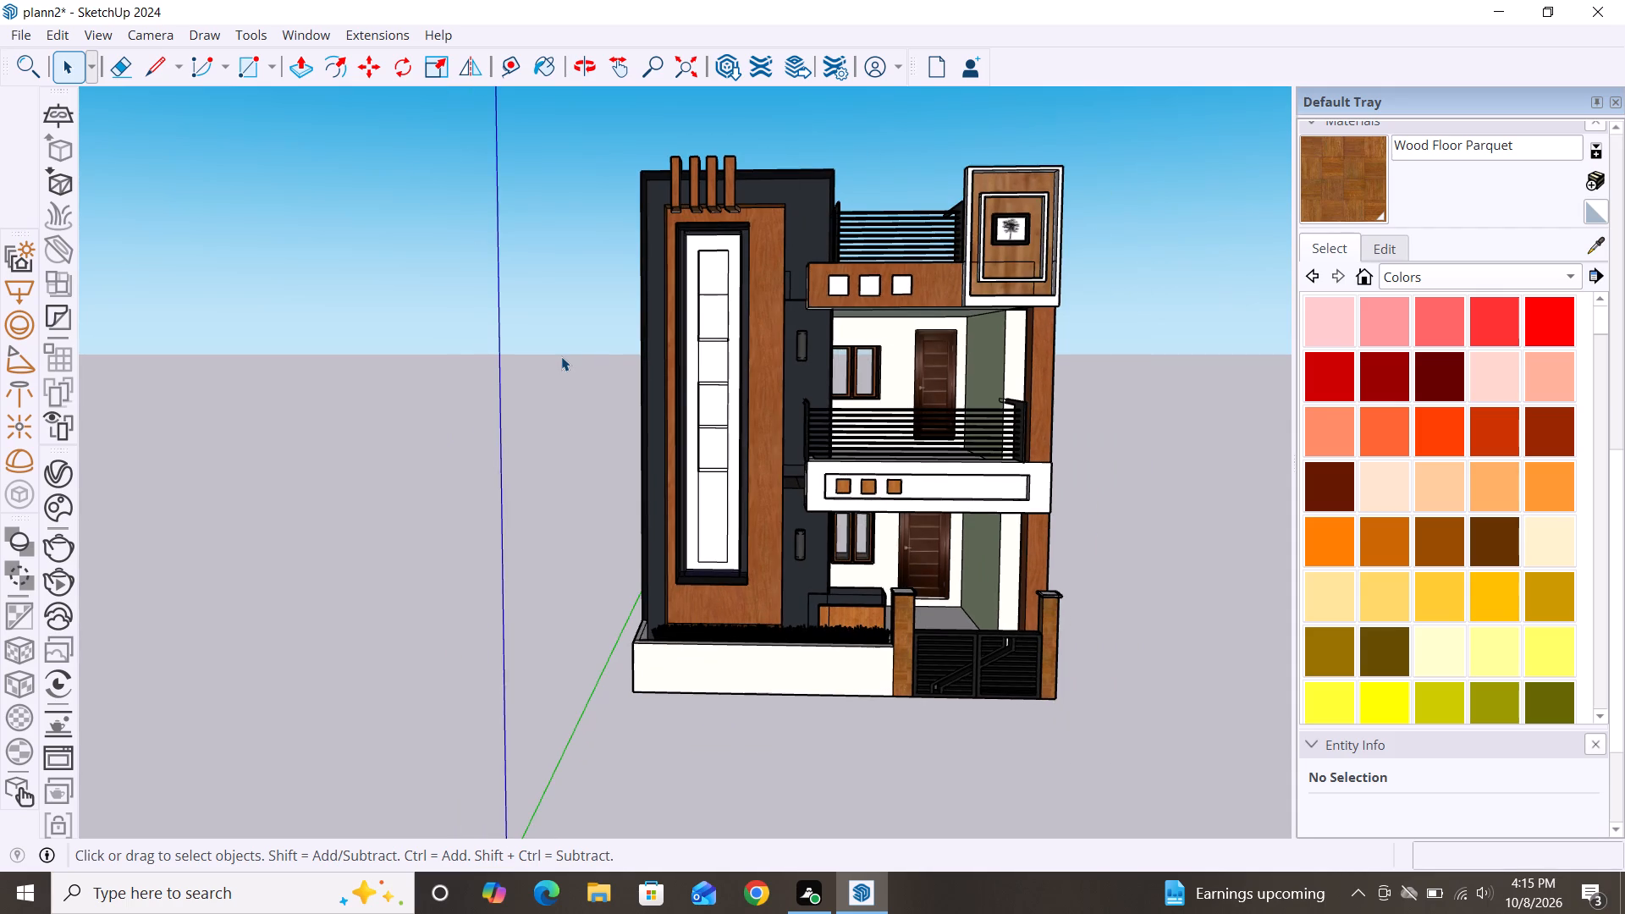
pyautogui.scroll(-2, 561, 356)
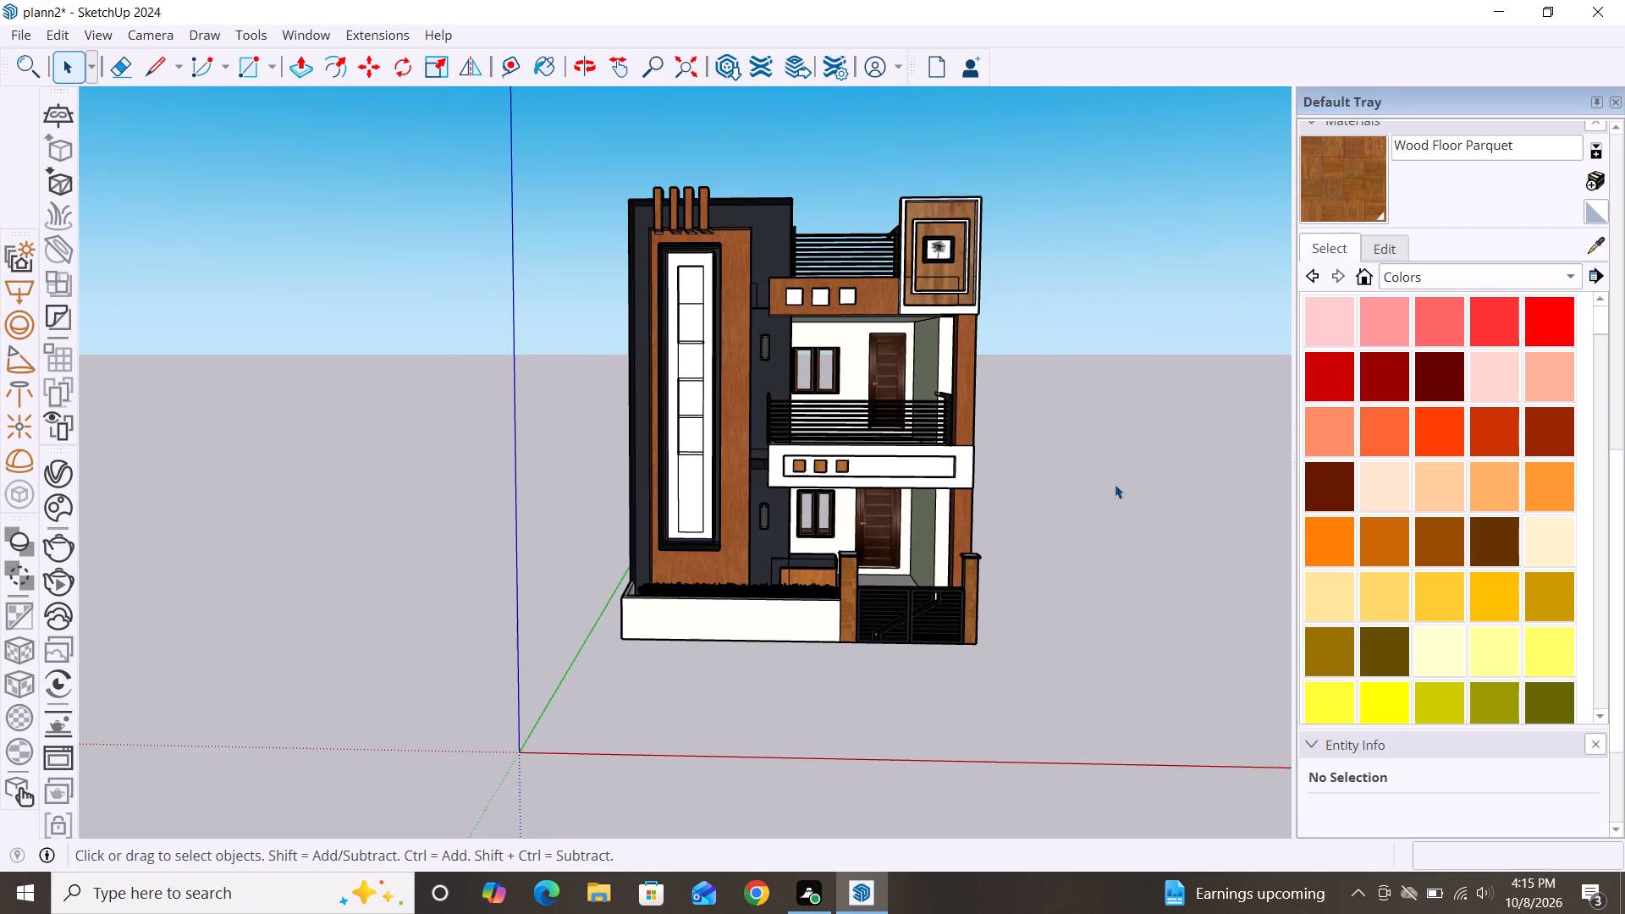
pyautogui.scroll(-1, 1117, 482)
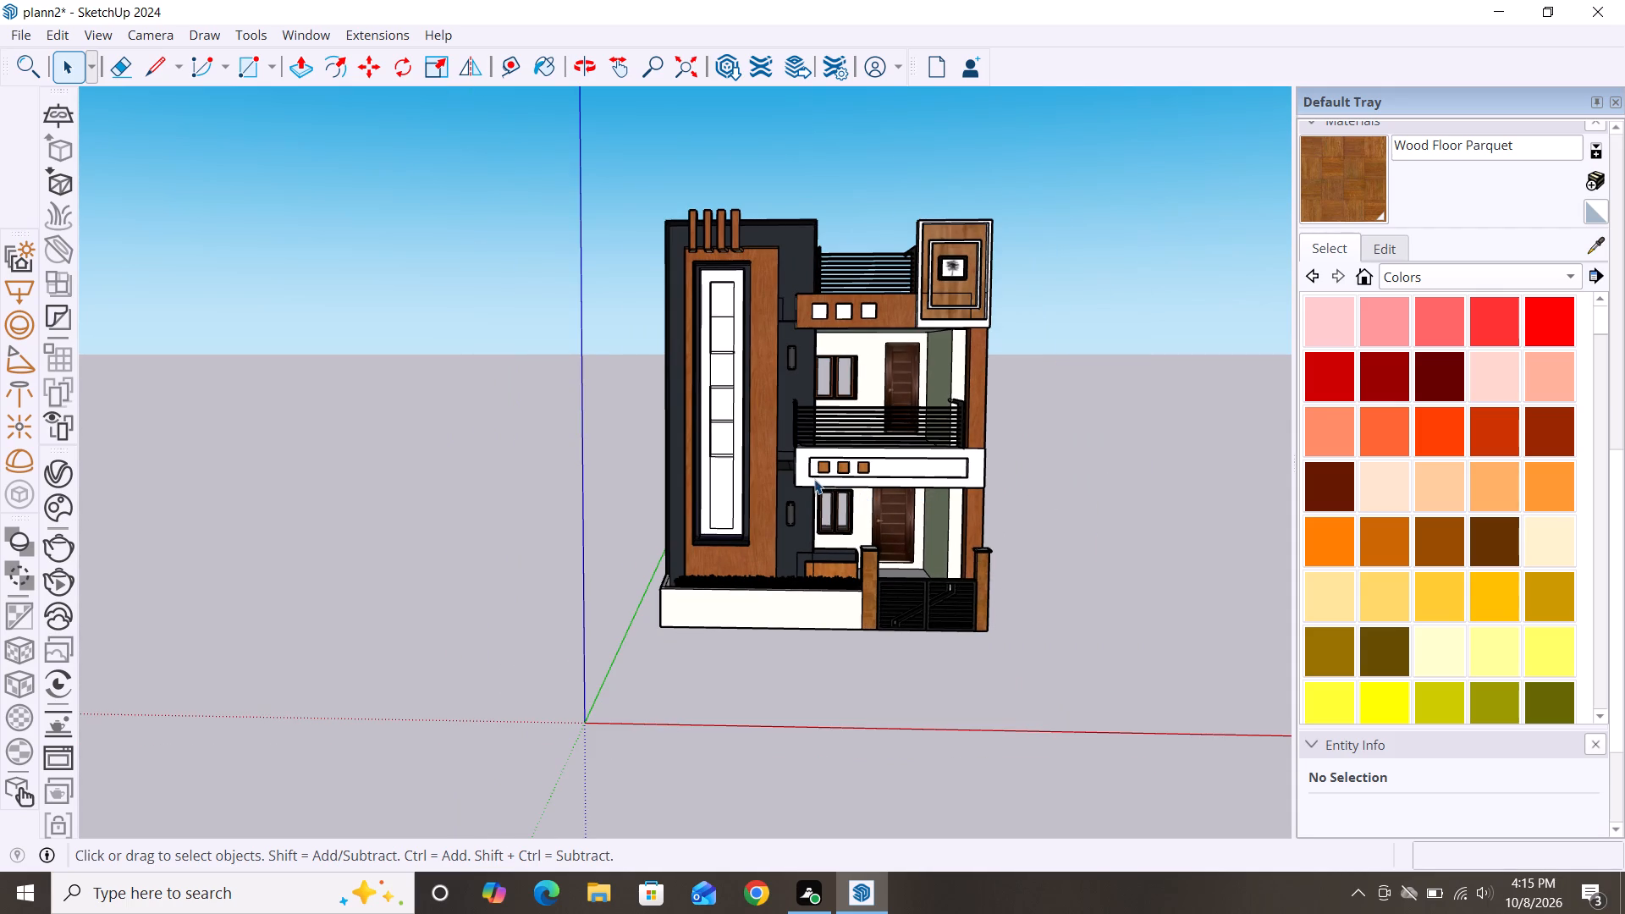
pyautogui.scroll(8, 822, 405)
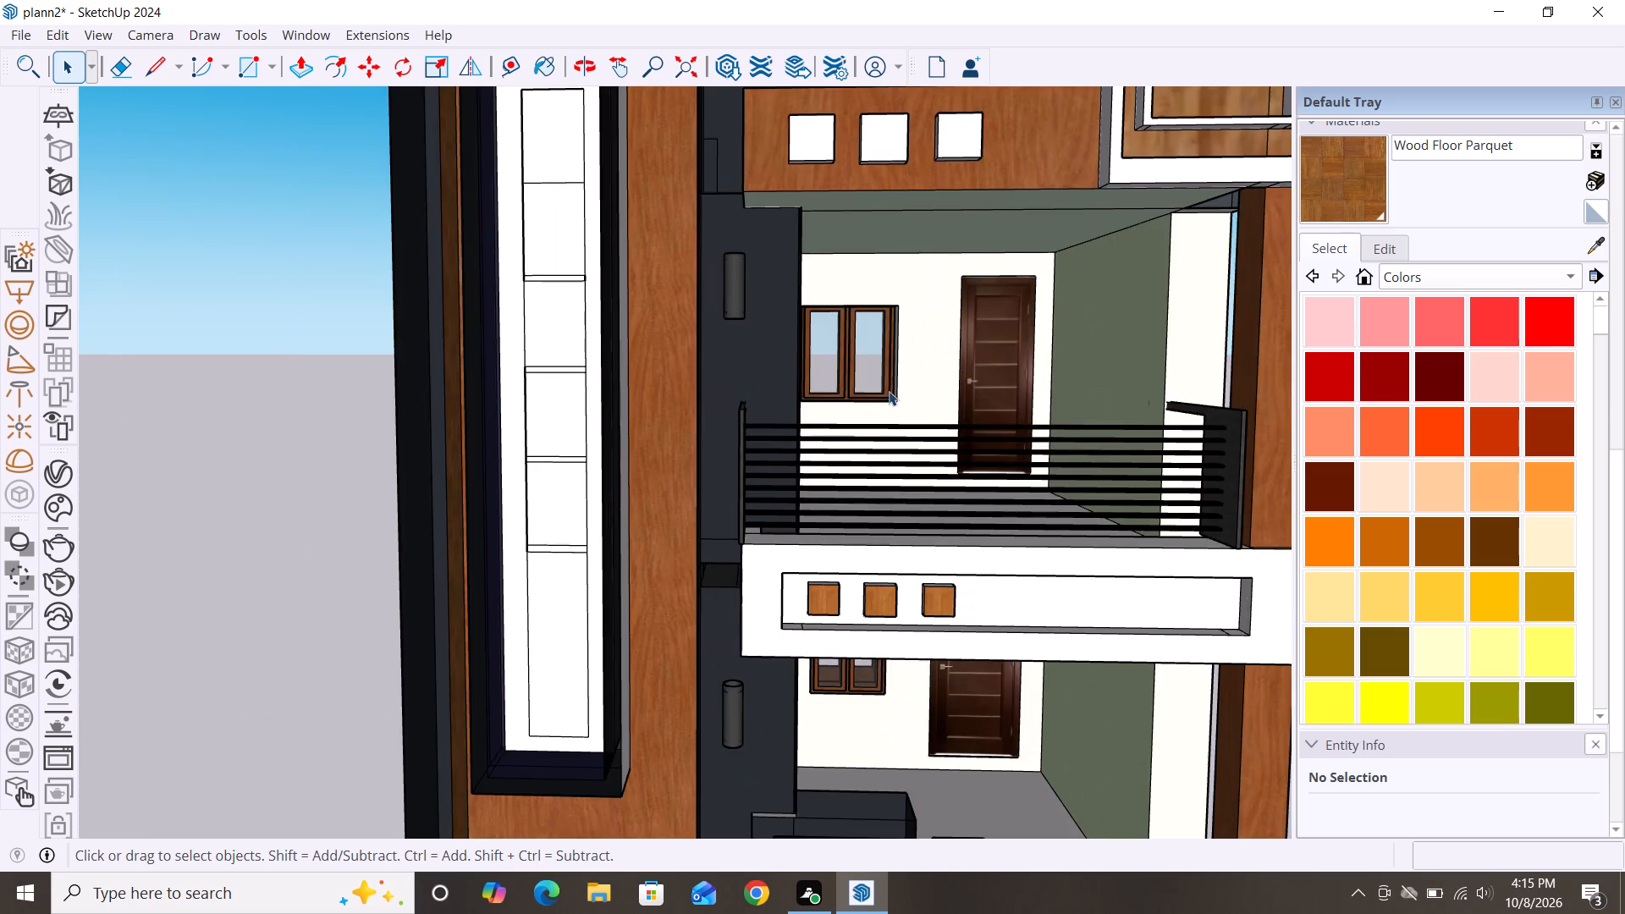
# Offset the outline of the tall window strip's top pane outward by about 1 7/16 in, and repeat it on the second pane.
pyautogui.scroll(-2, 897, 391)
pyautogui.scroll(8, 654, 326)
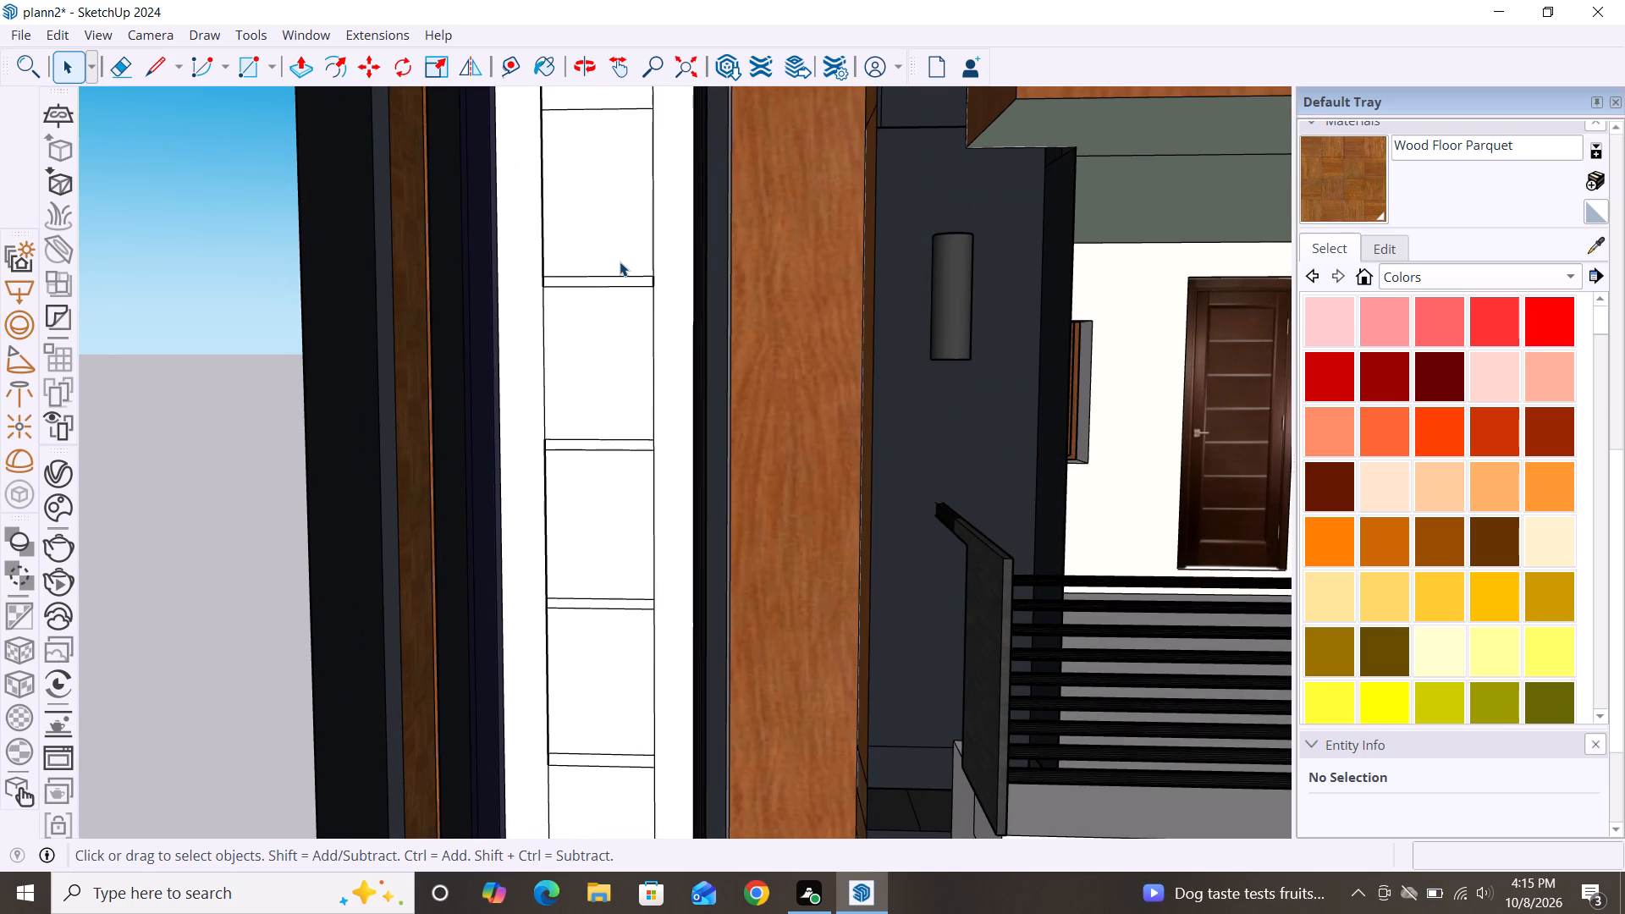
pyautogui.scroll(-2, 837, 416)
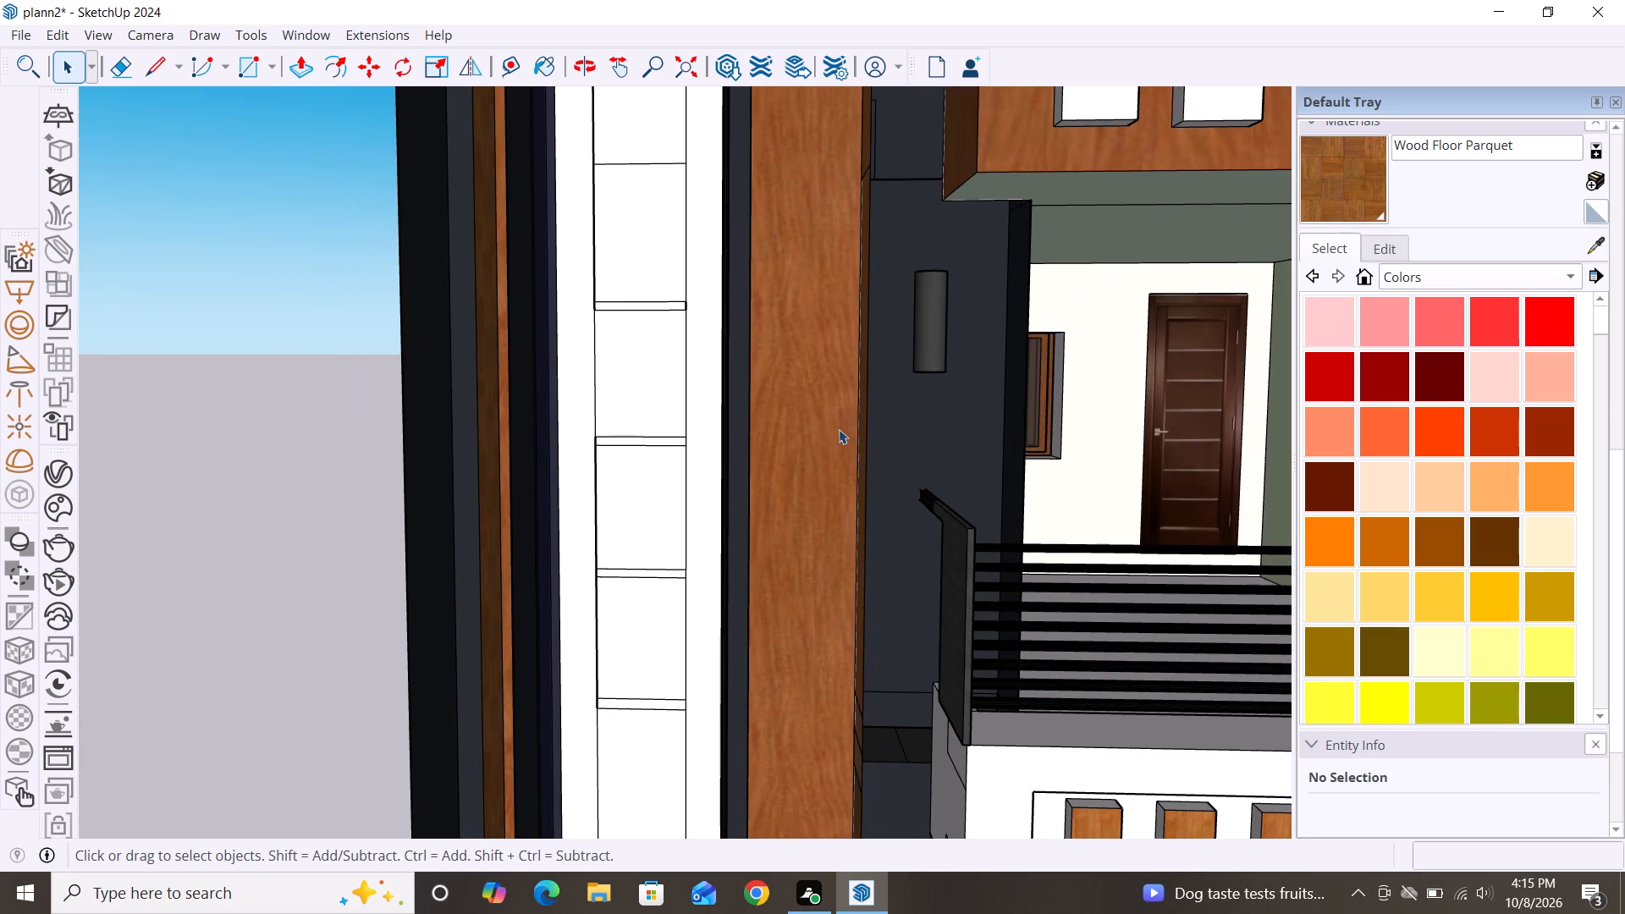
pyautogui.scroll(-5, 755, 288)
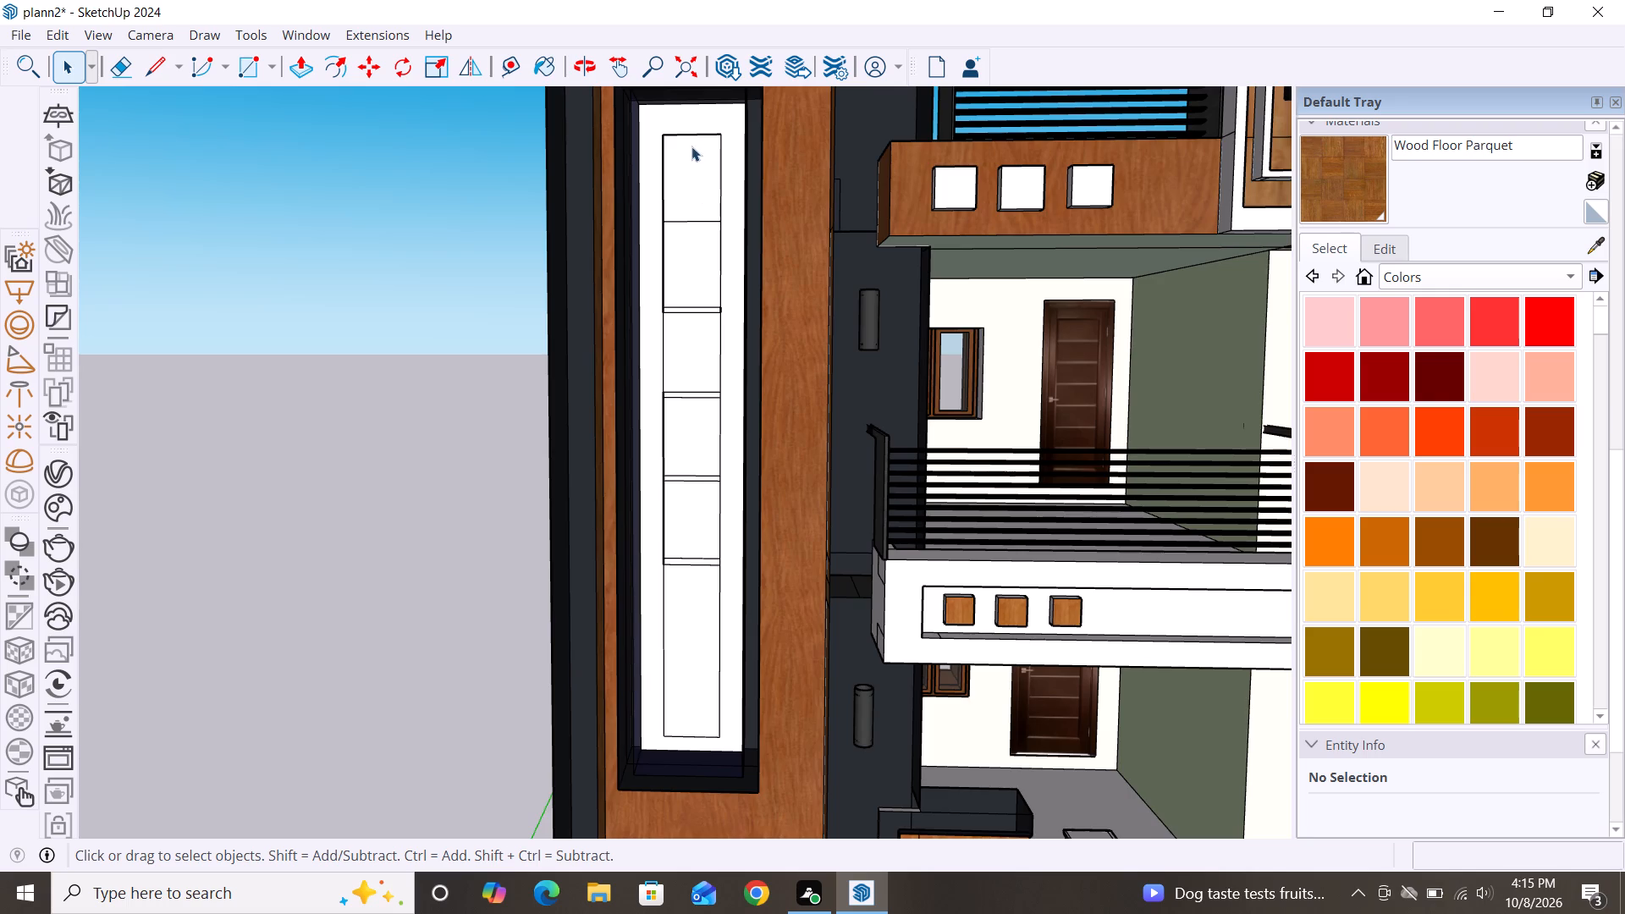
pyautogui.scroll(7, 693, 127)
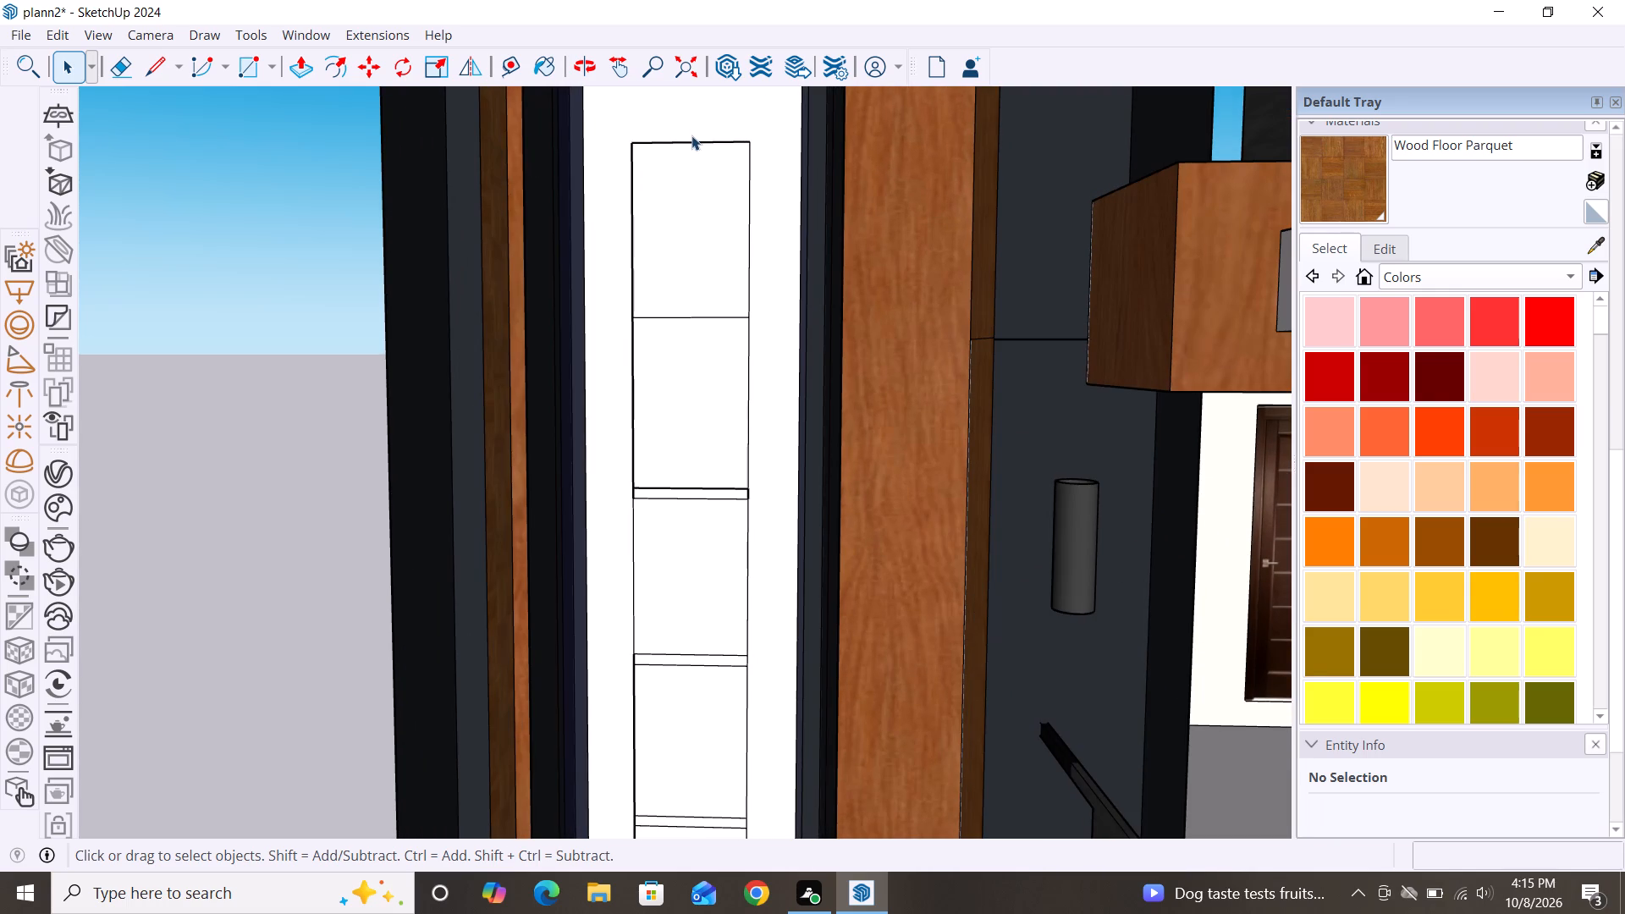
pyautogui.press('f')
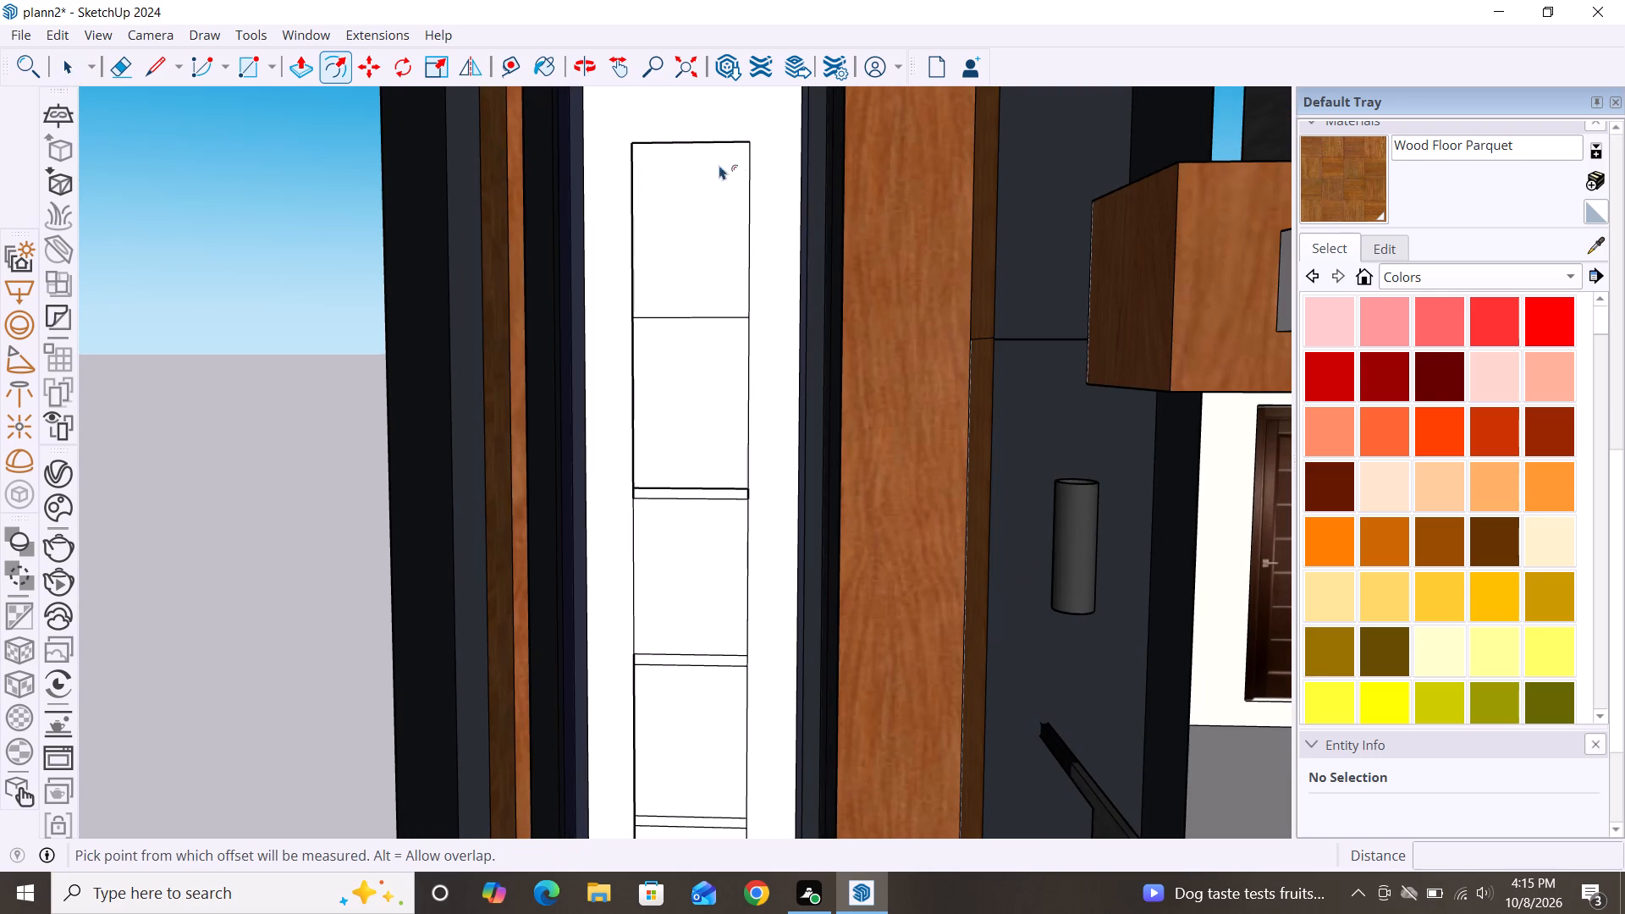
pyautogui.click(743, 202)
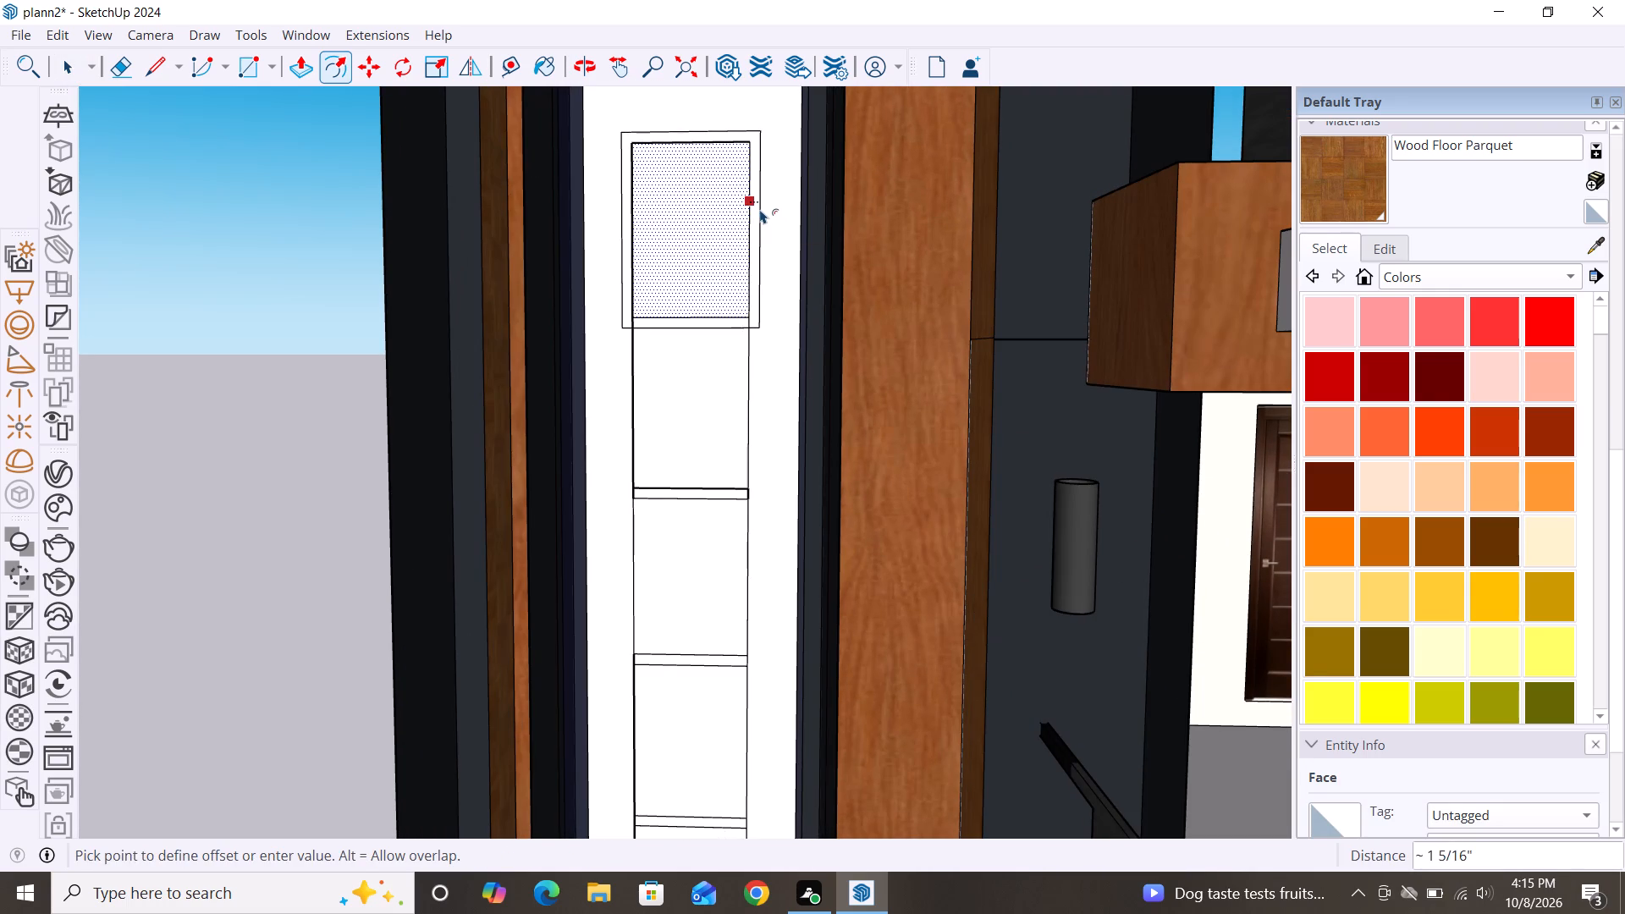
pyautogui.click(761, 211)
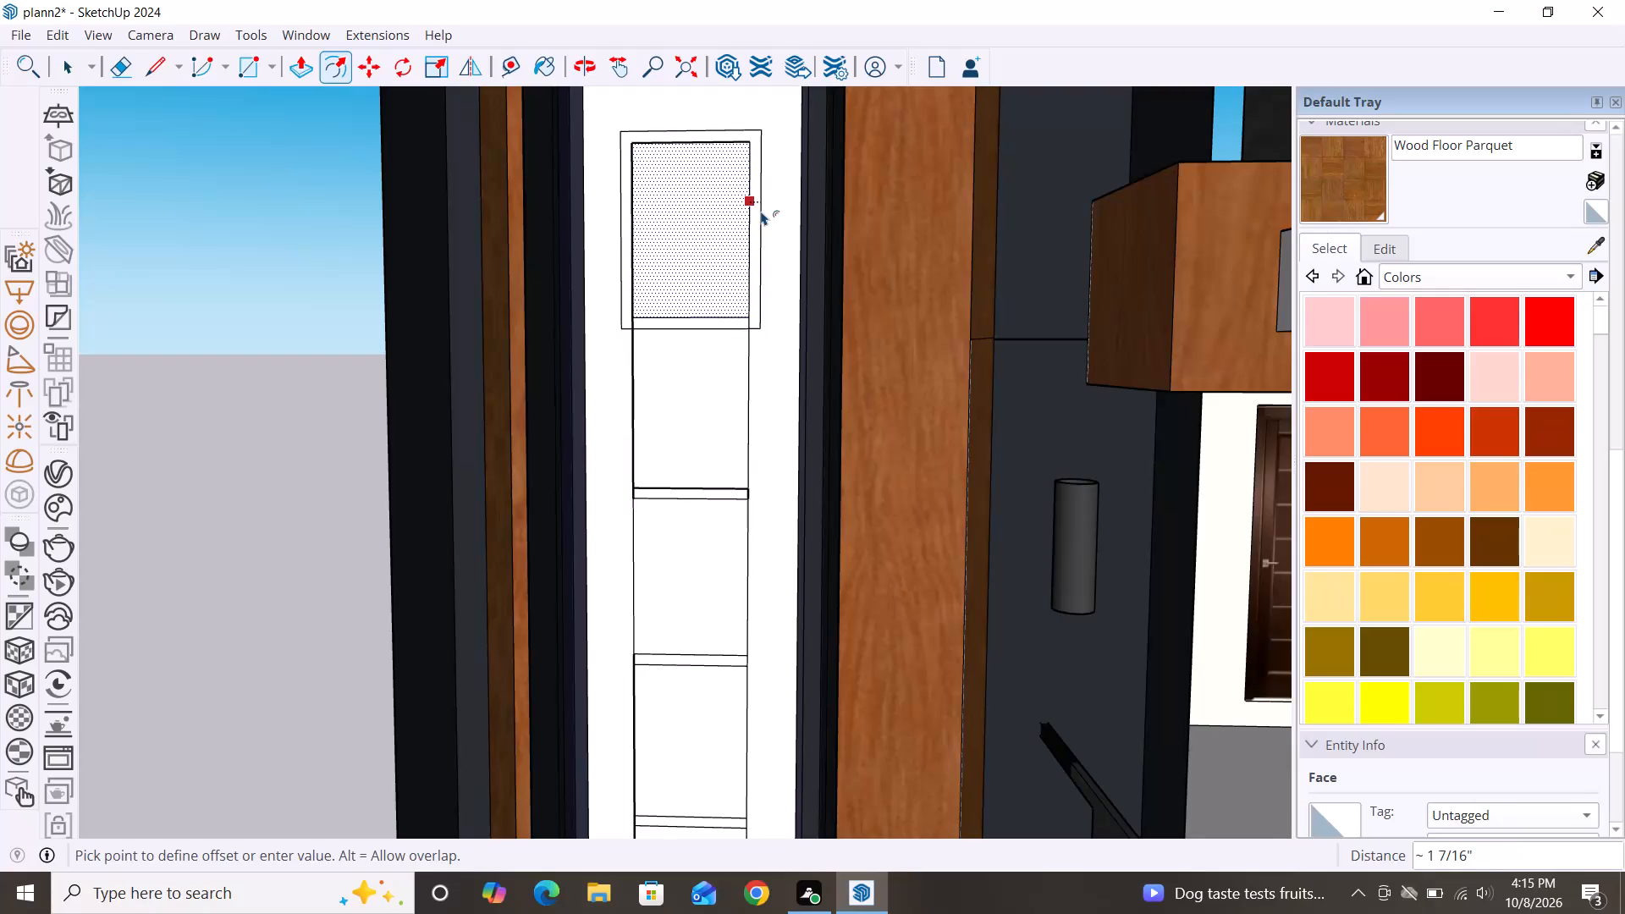
pyautogui.doubleClick(741, 384)
pyautogui.doubleClick(750, 385)
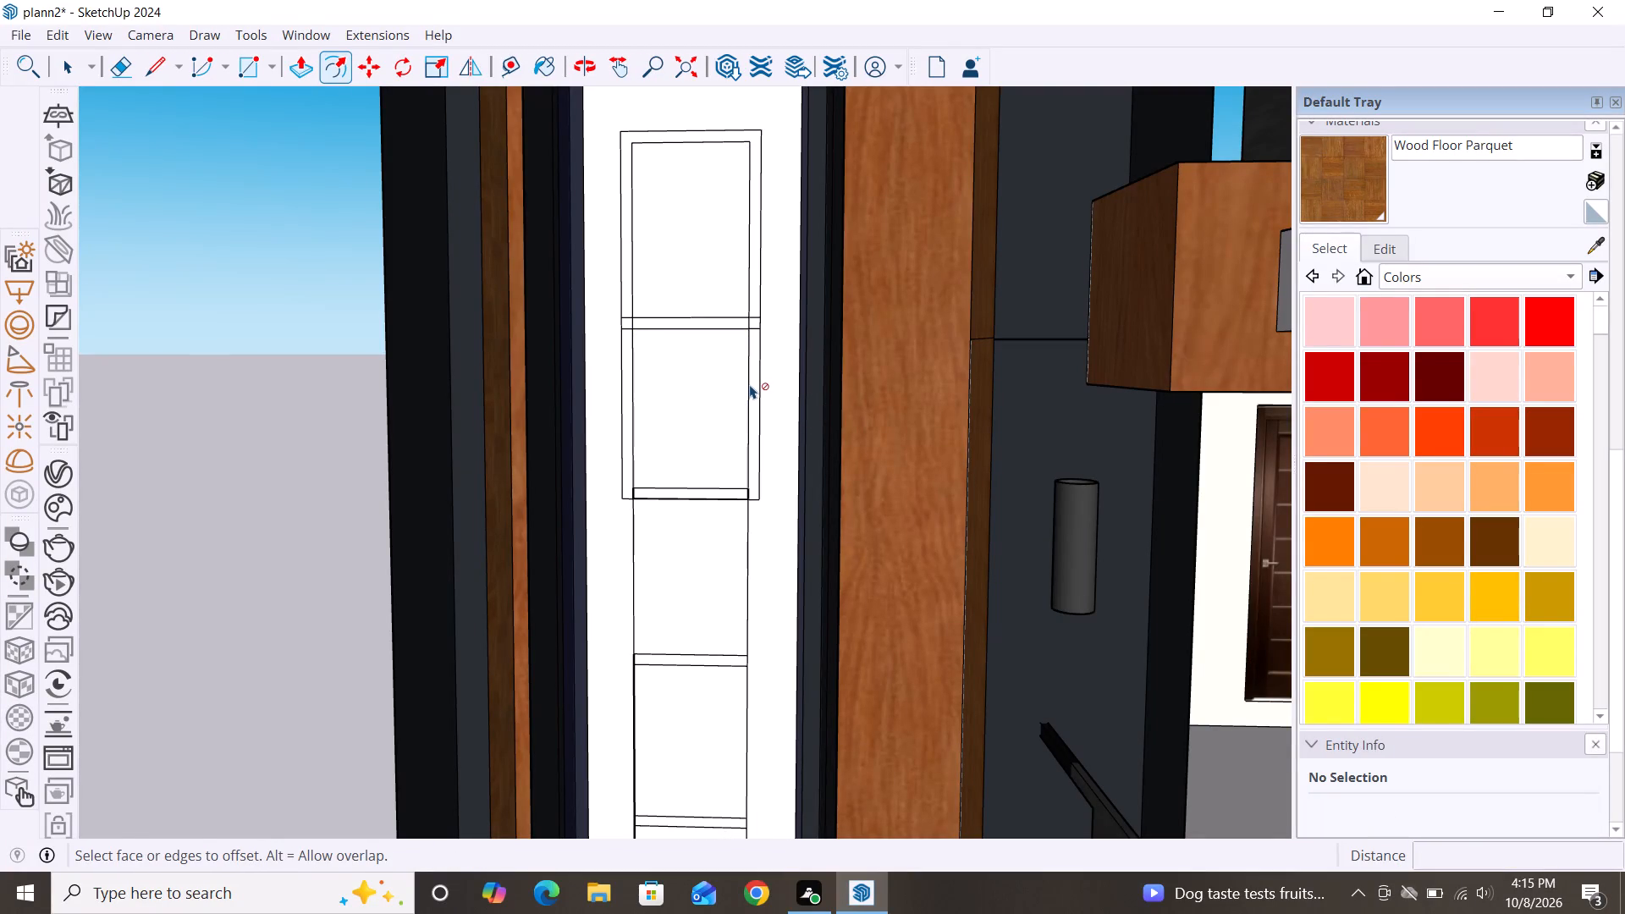
# Offset the outline of the window strip's third pane from the top outward by about 1 1/2 in.
pyautogui.scroll(-3, 712, 267)
pyautogui.scroll(-4, 713, 200)
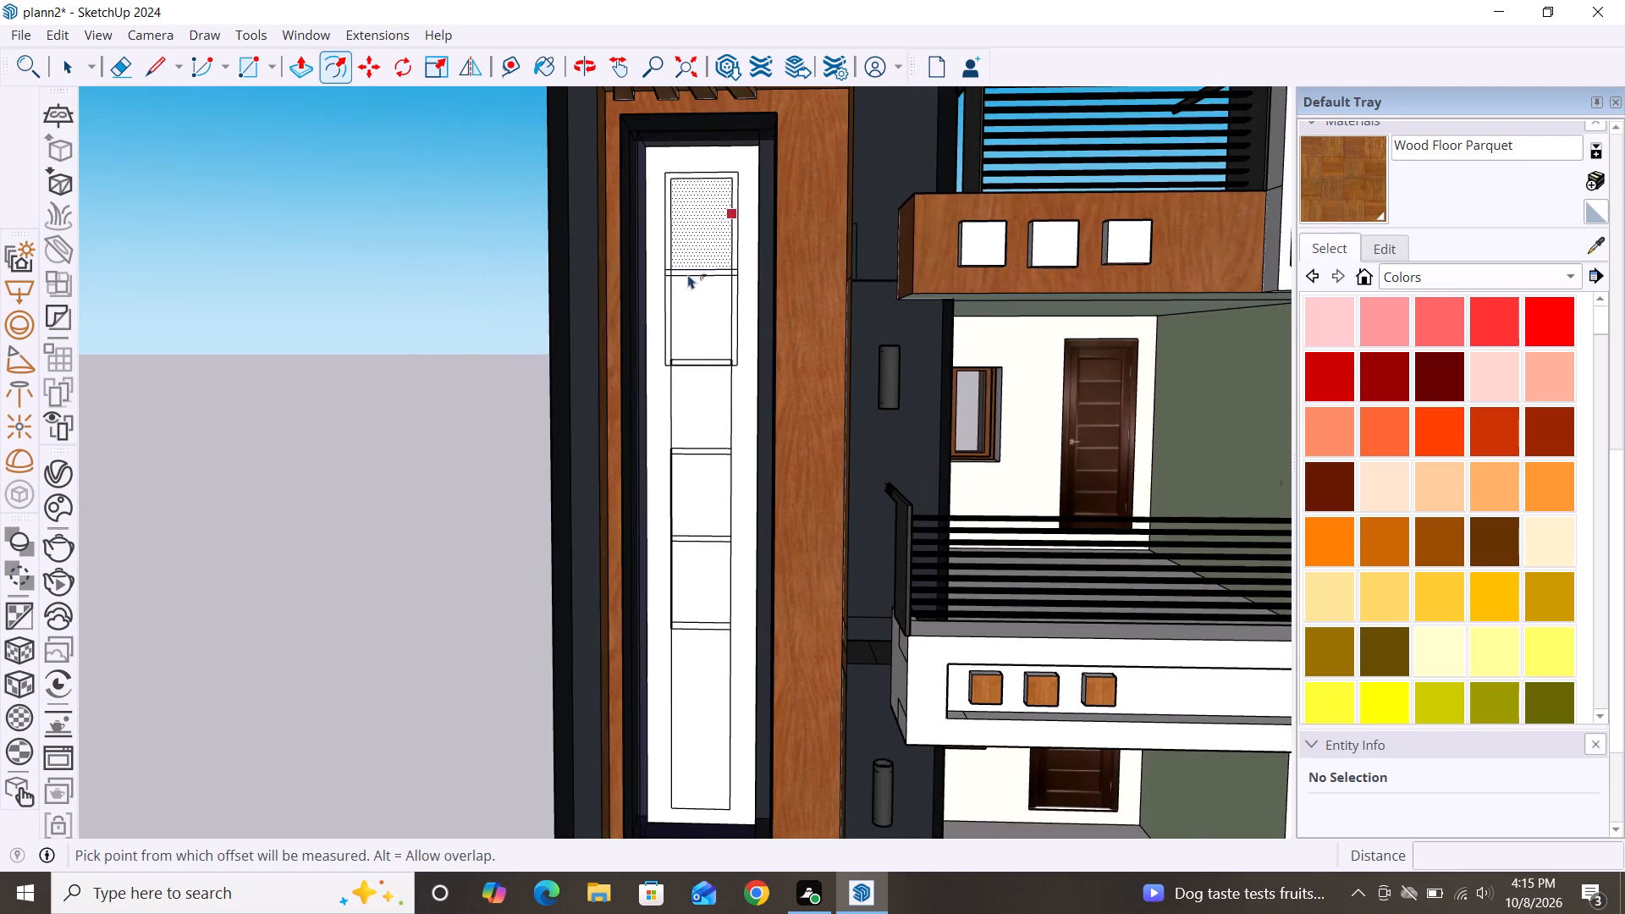
pyautogui.scroll(-3, 693, 352)
pyautogui.scroll(6, 696, 403)
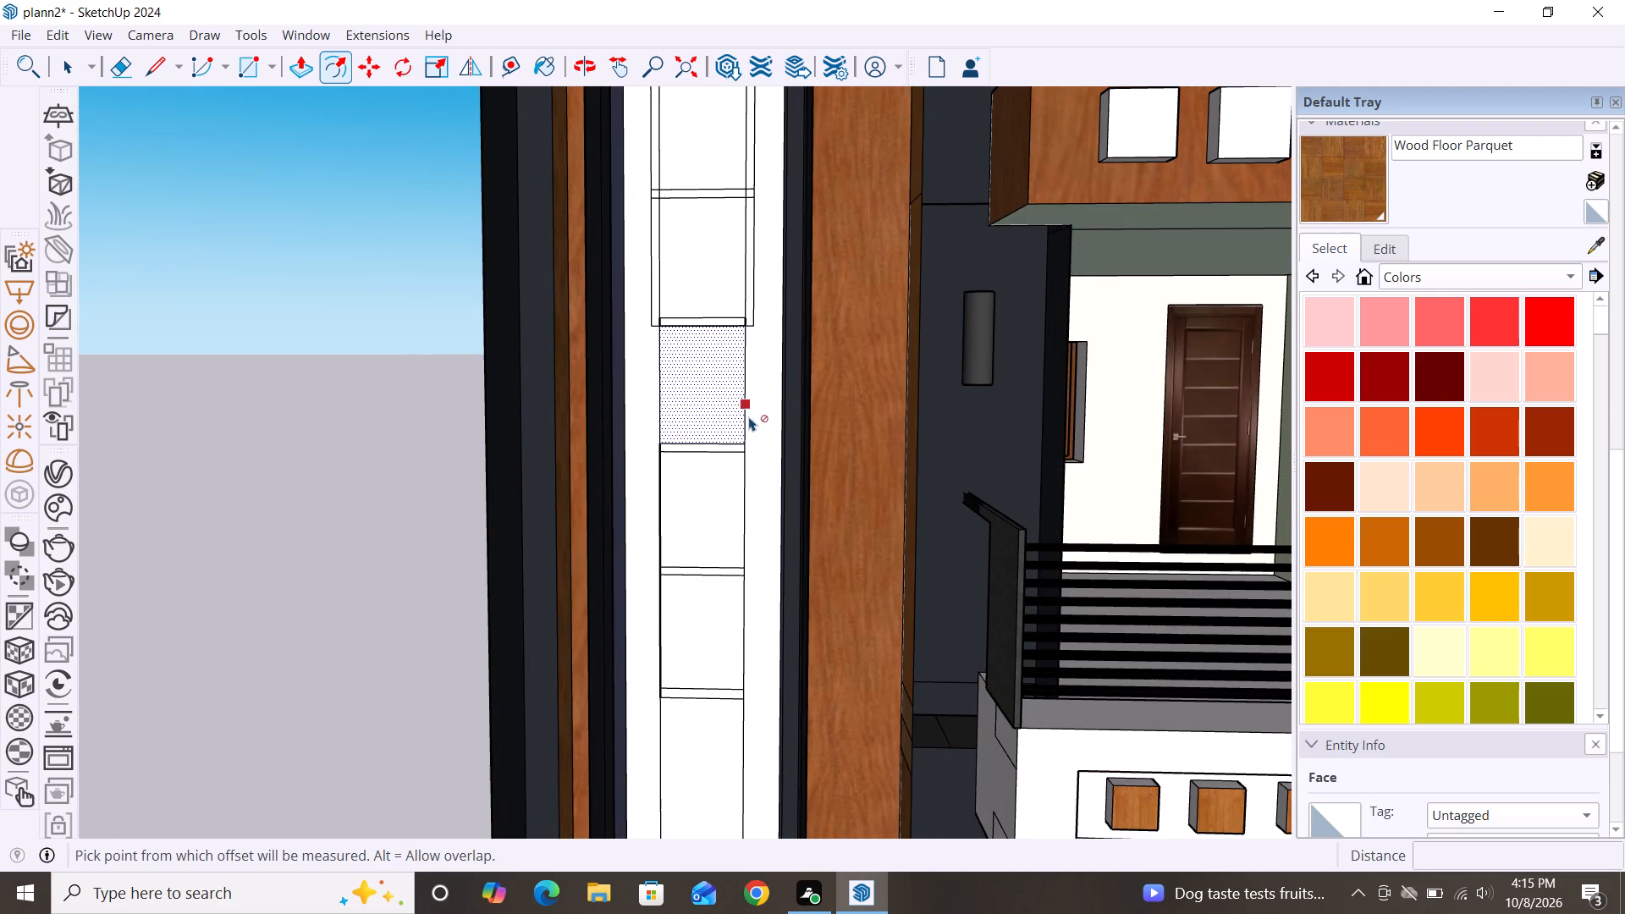
pyautogui.click(732, 410)
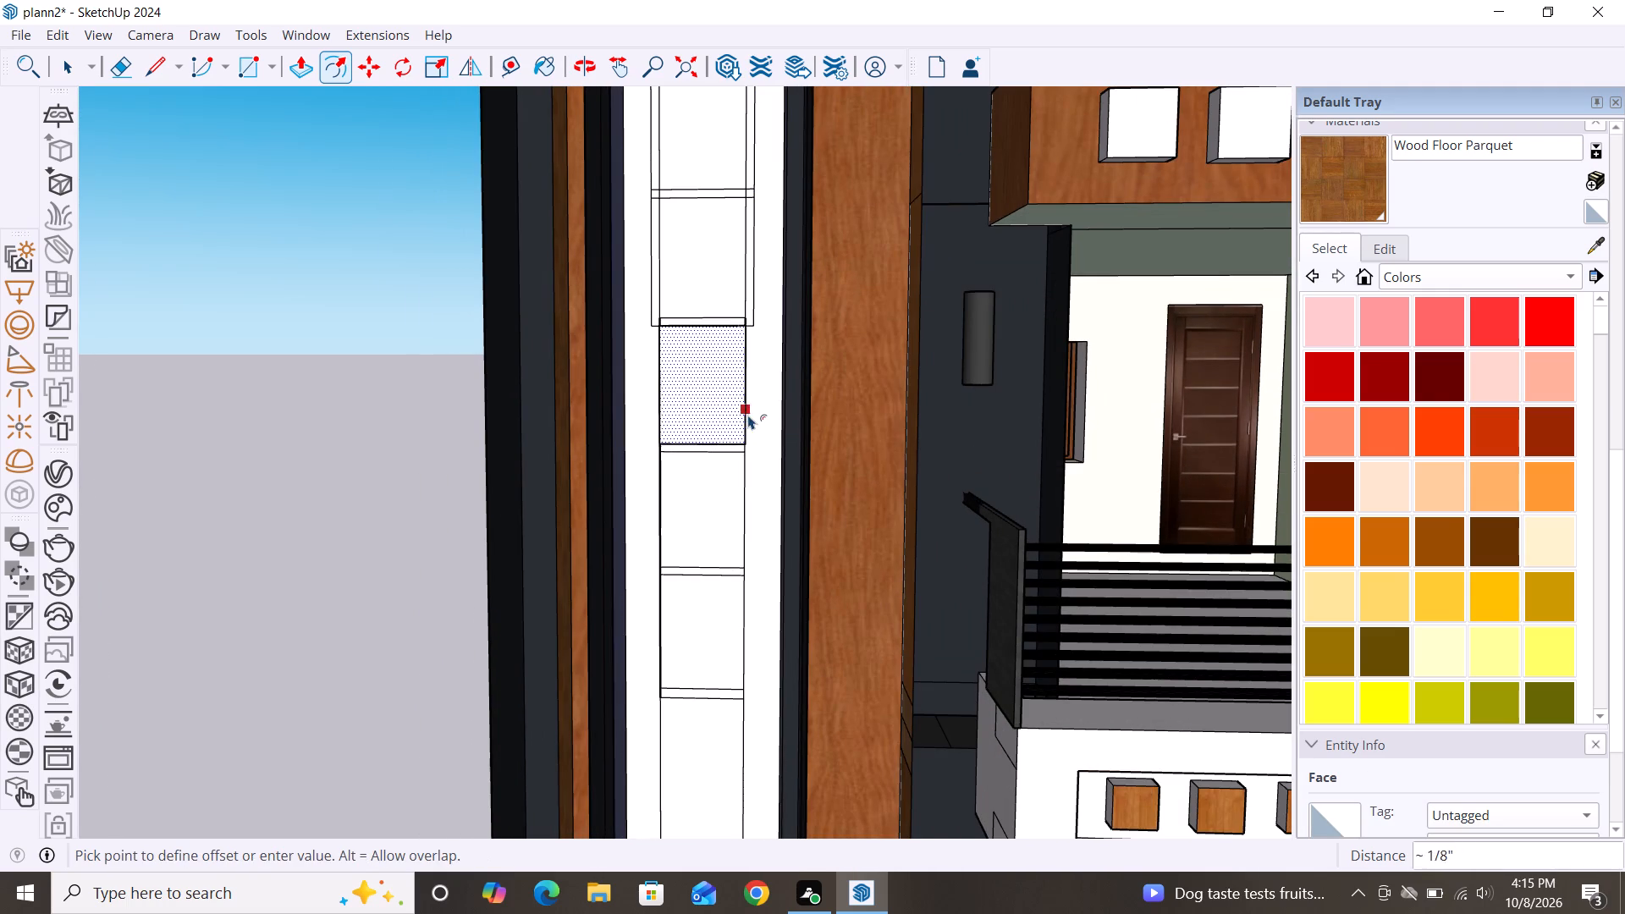
pyautogui.click(754, 416)
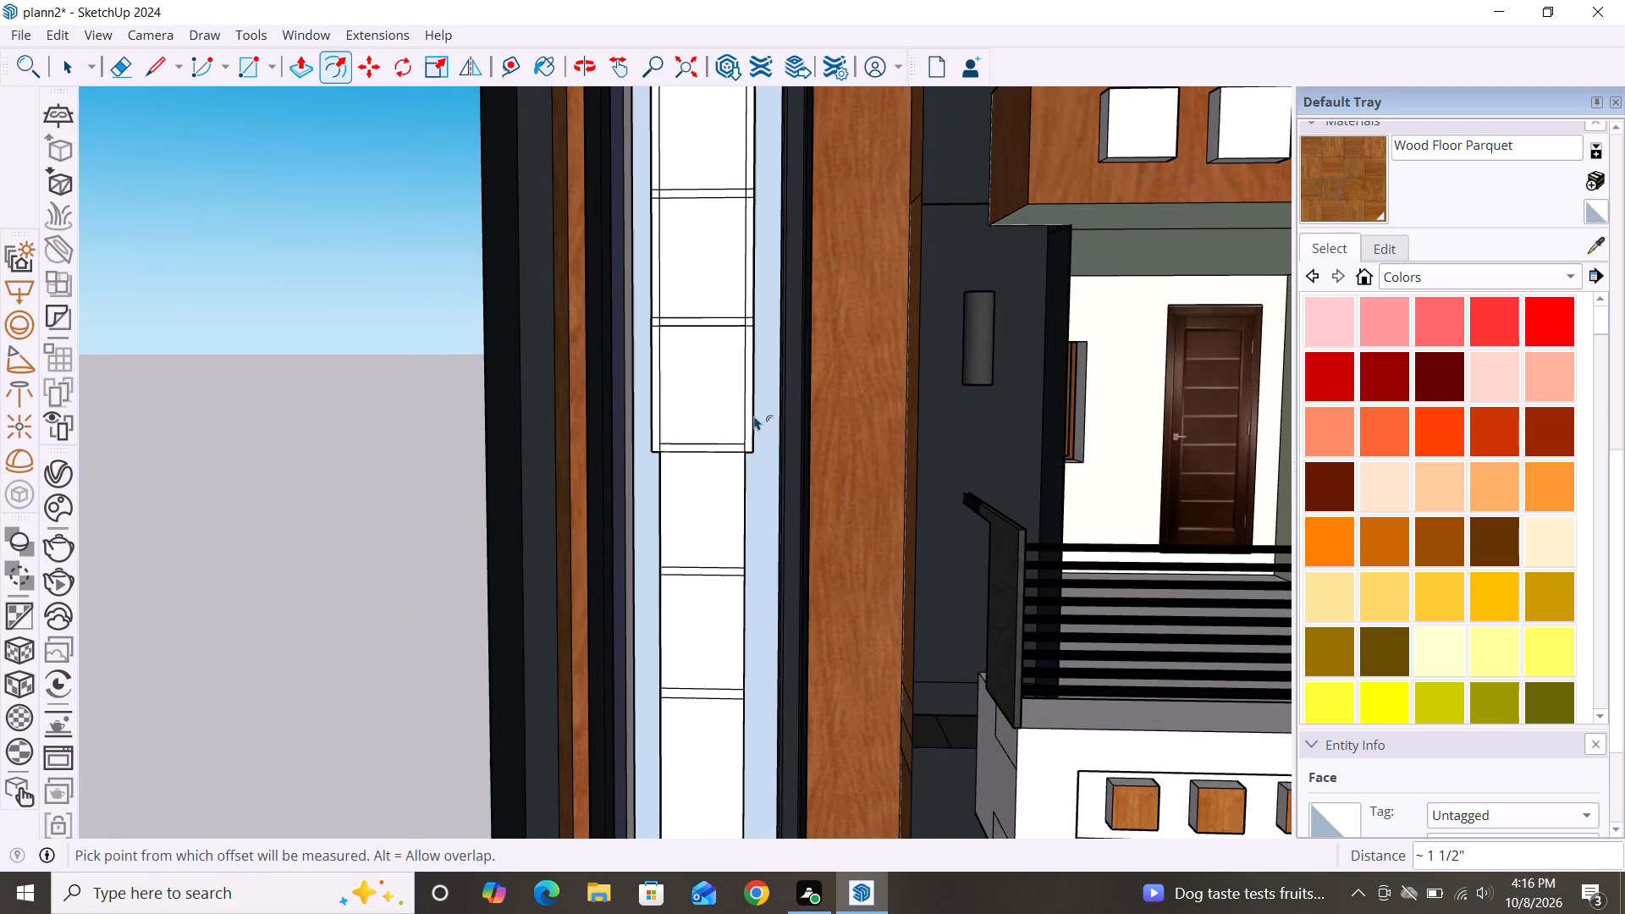
# Offset the outline of the window strip's fourth pane from the top outward by about 1 7/16 in.
pyautogui.scroll(-9, 738, 311)
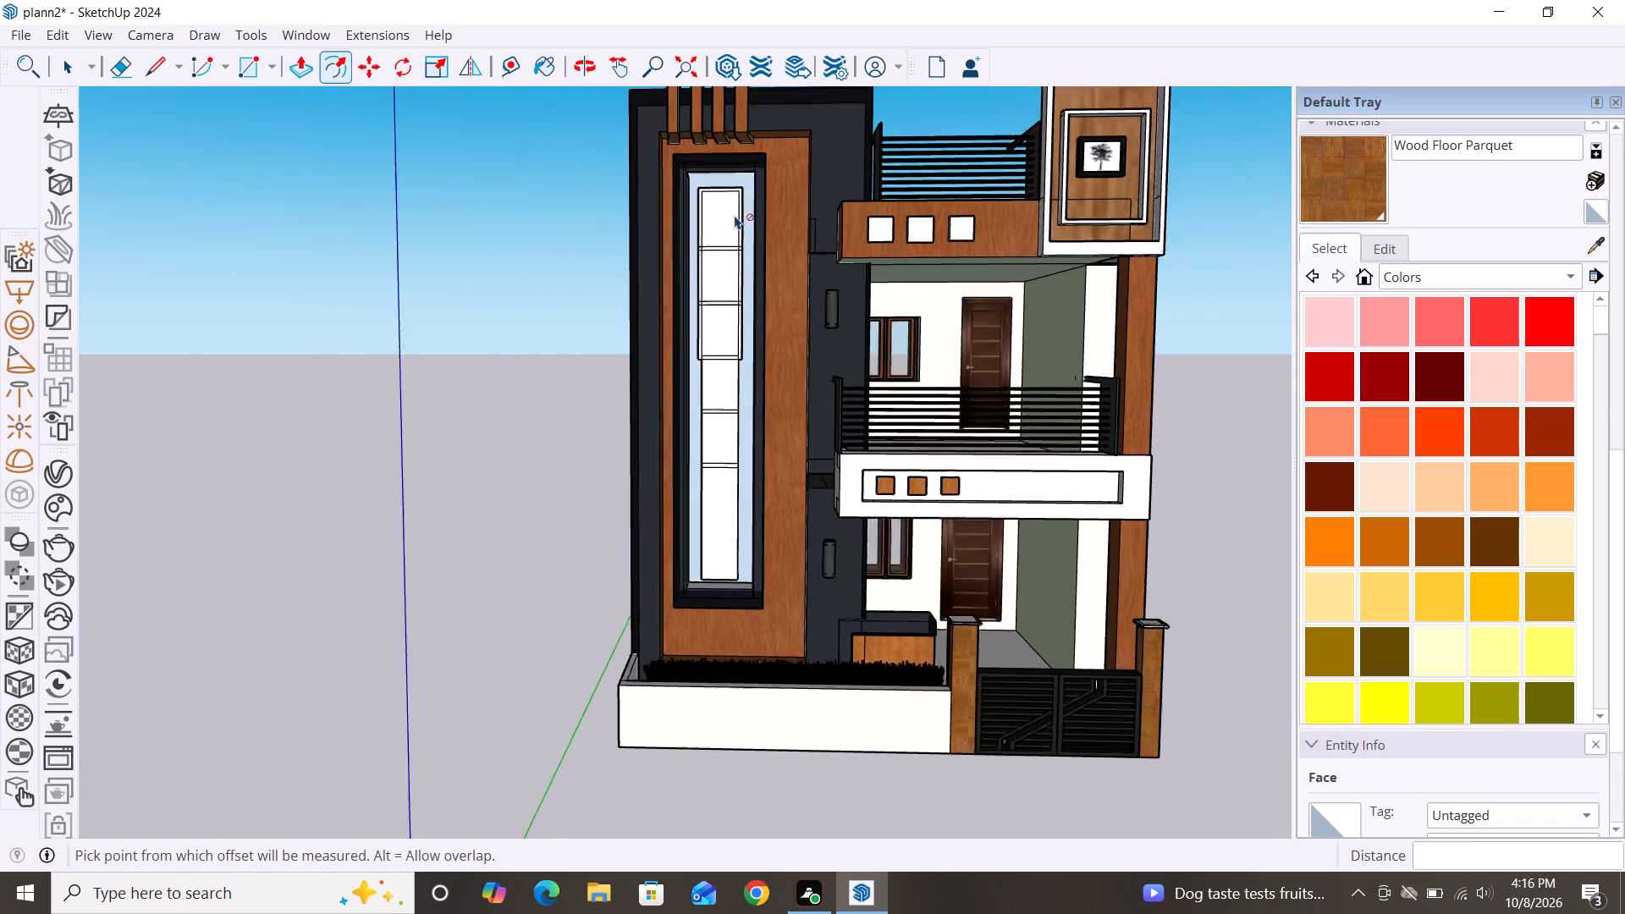
pyautogui.scroll(-5, 735, 215)
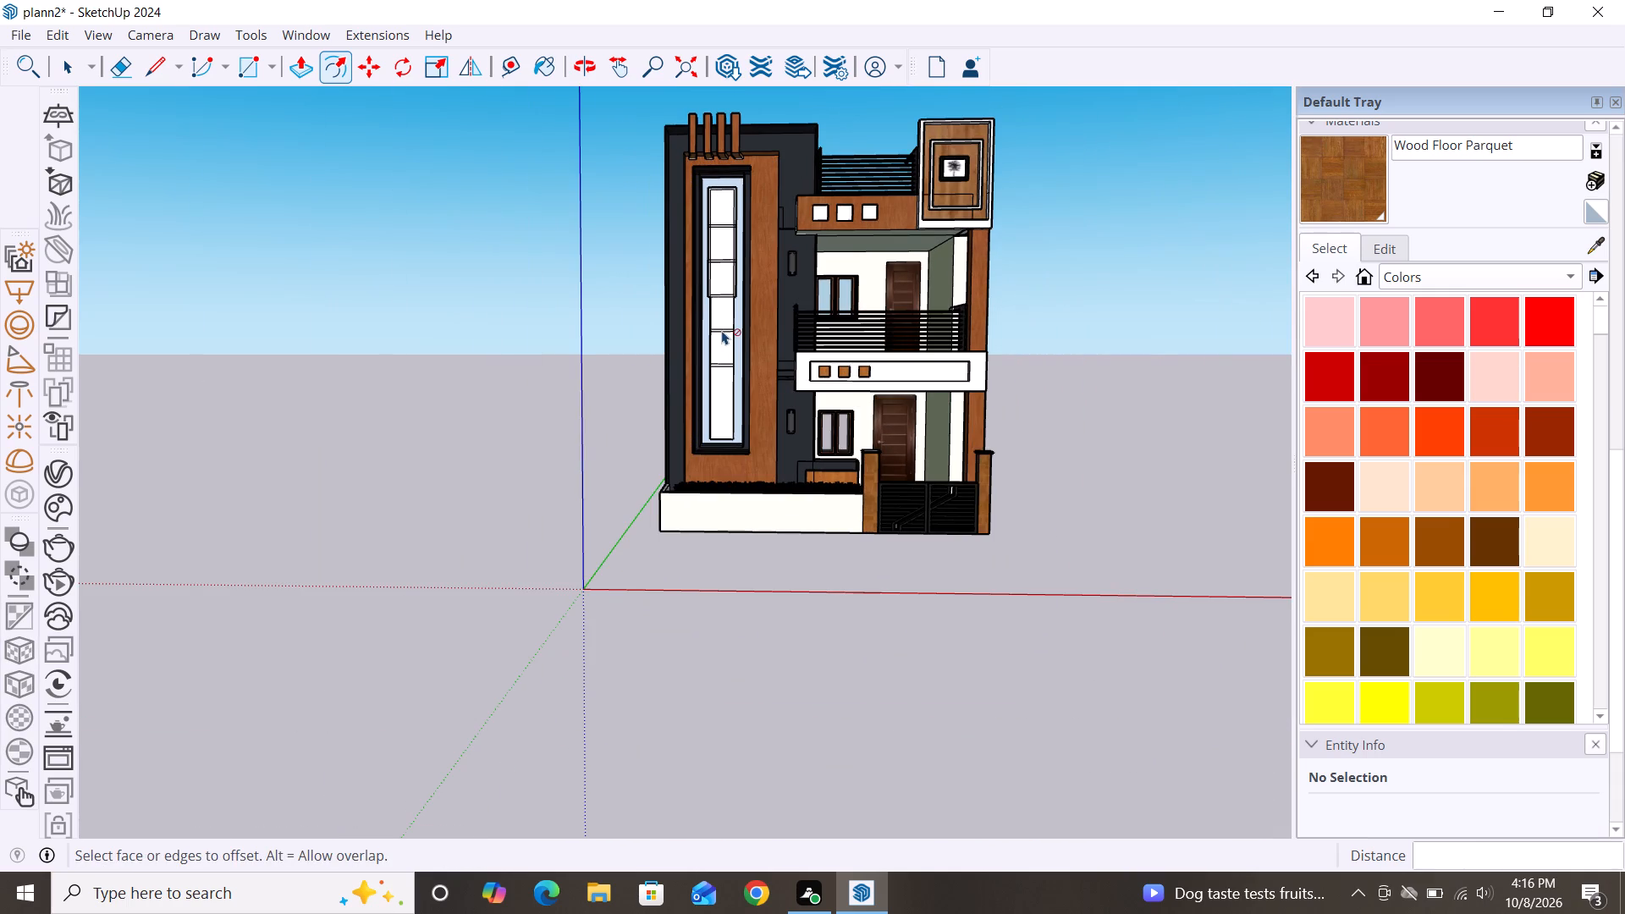
pyautogui.scroll(9, 719, 327)
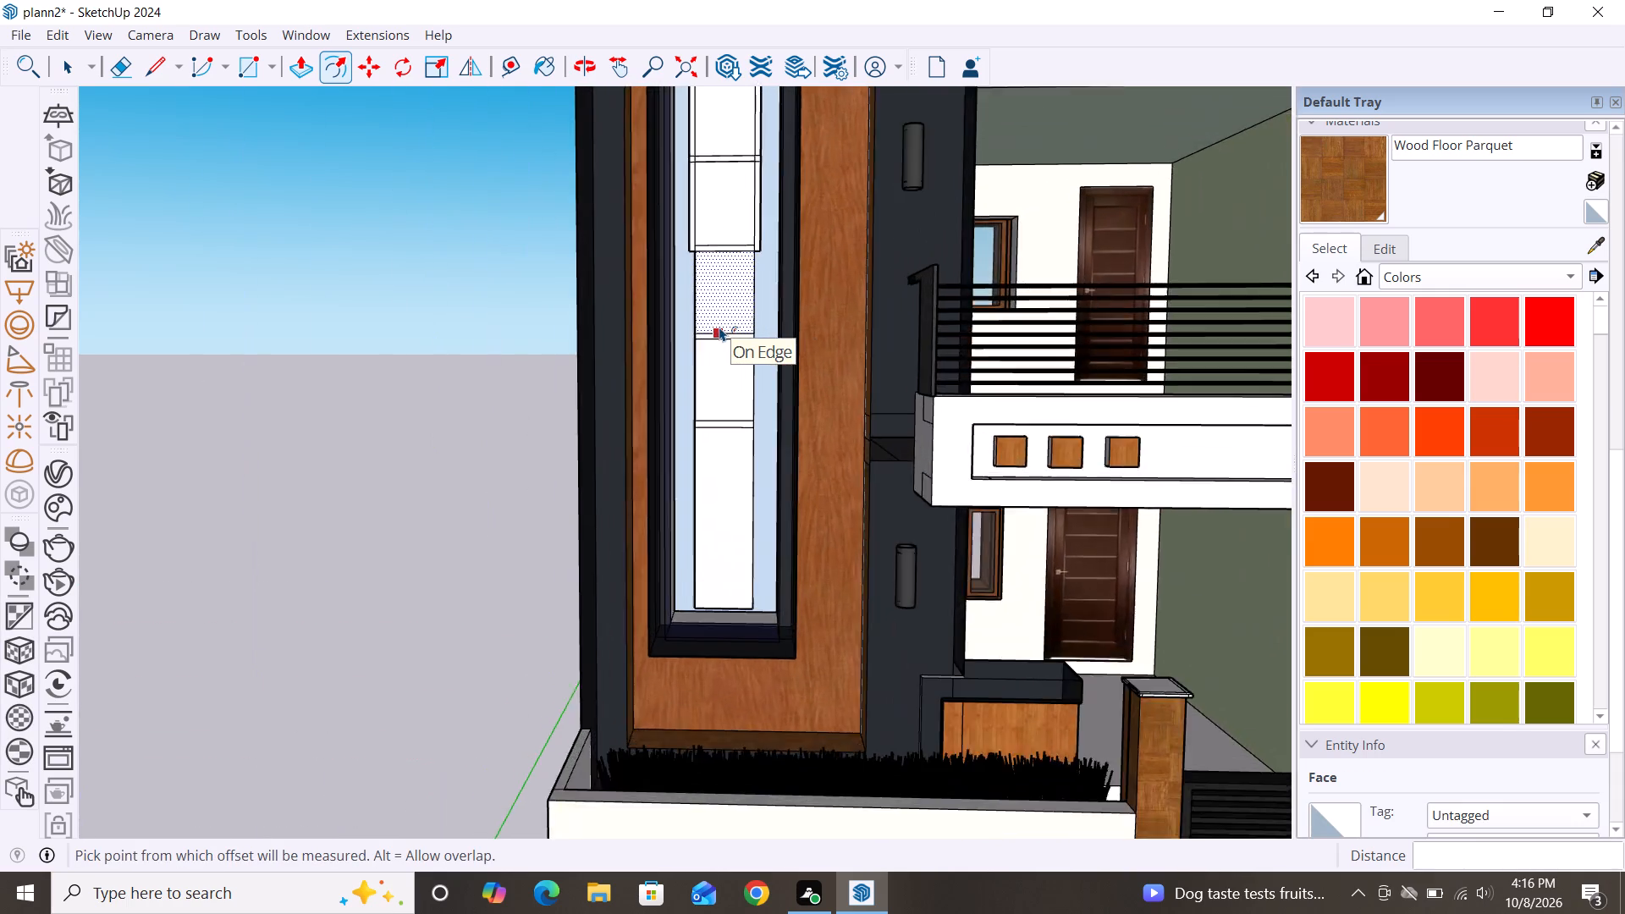
pyautogui.scroll(8, 719, 327)
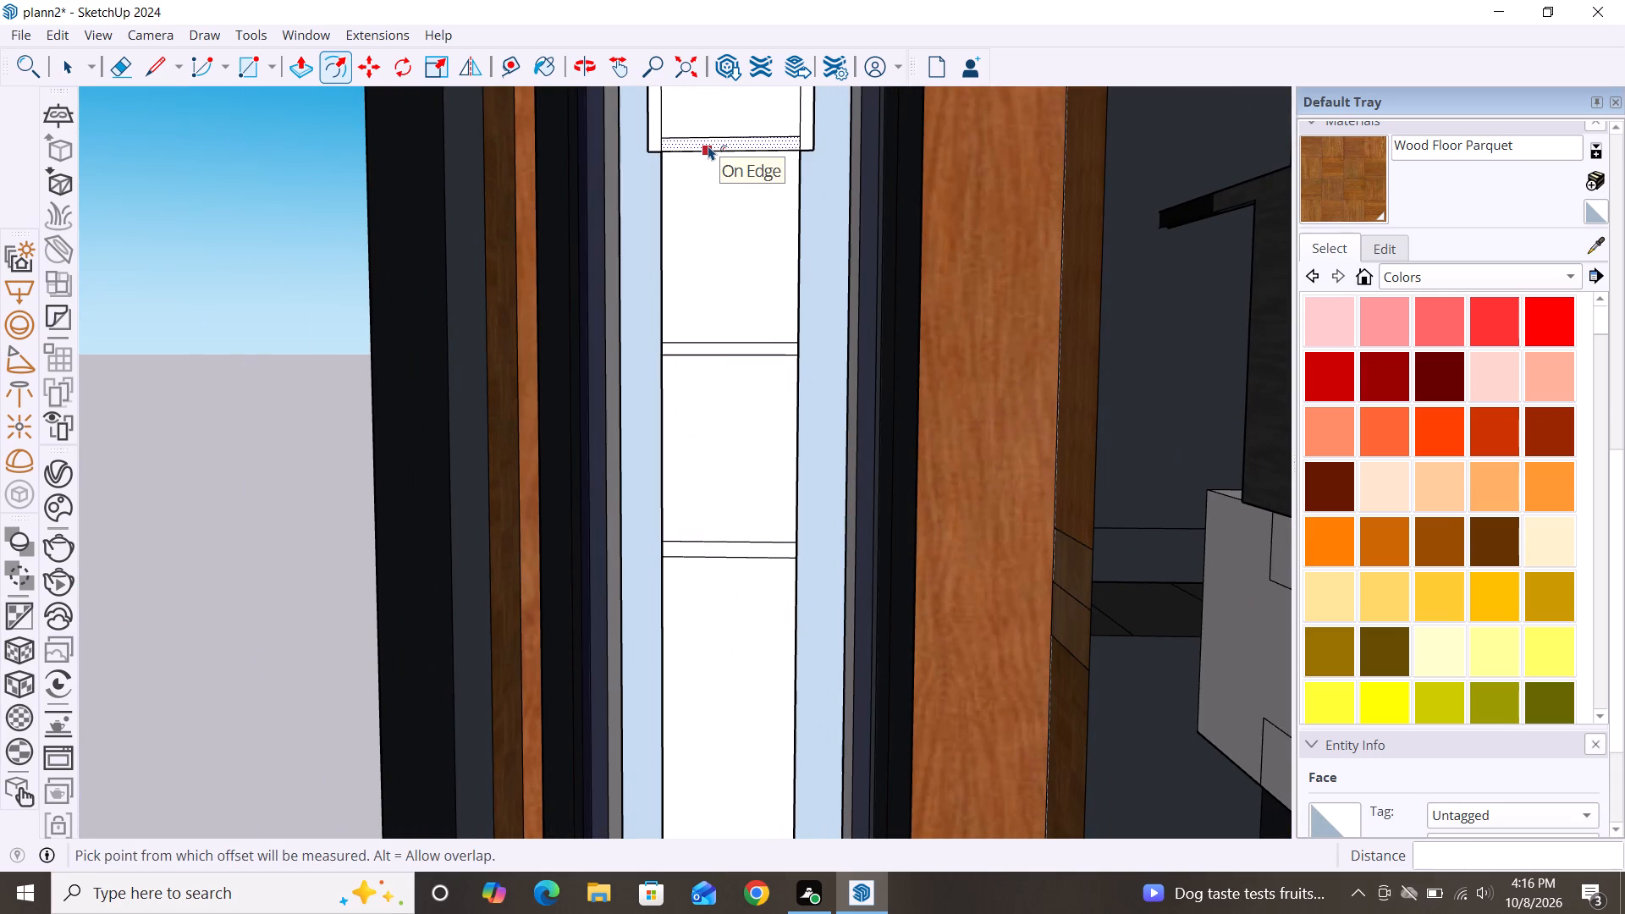
pyautogui.click(782, 232)
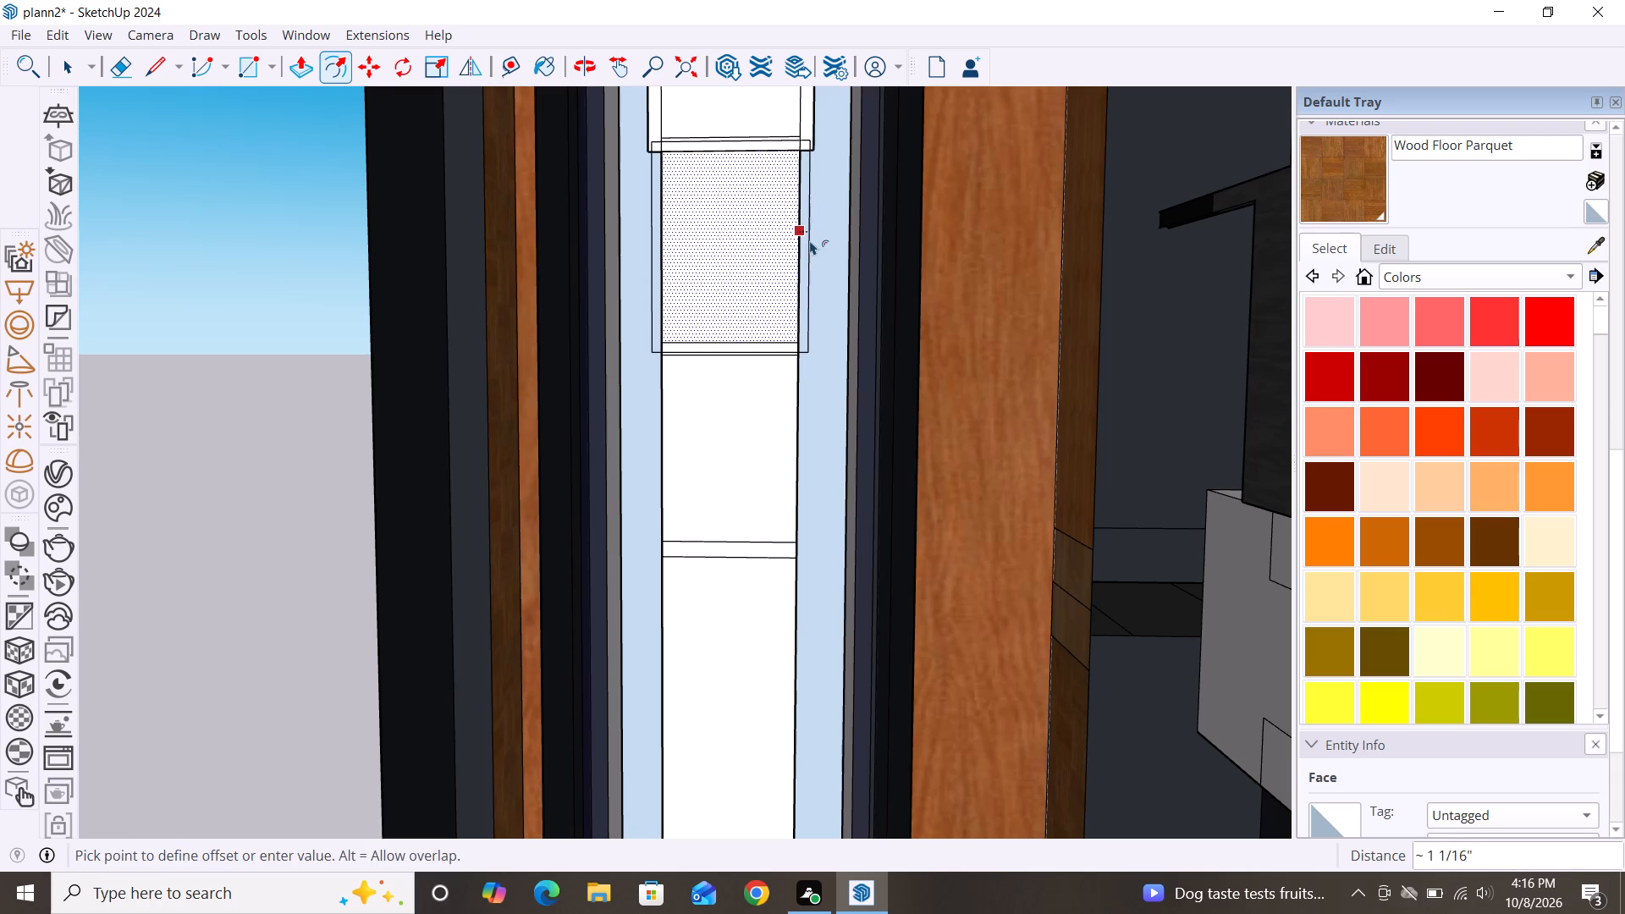
pyautogui.click(812, 240)
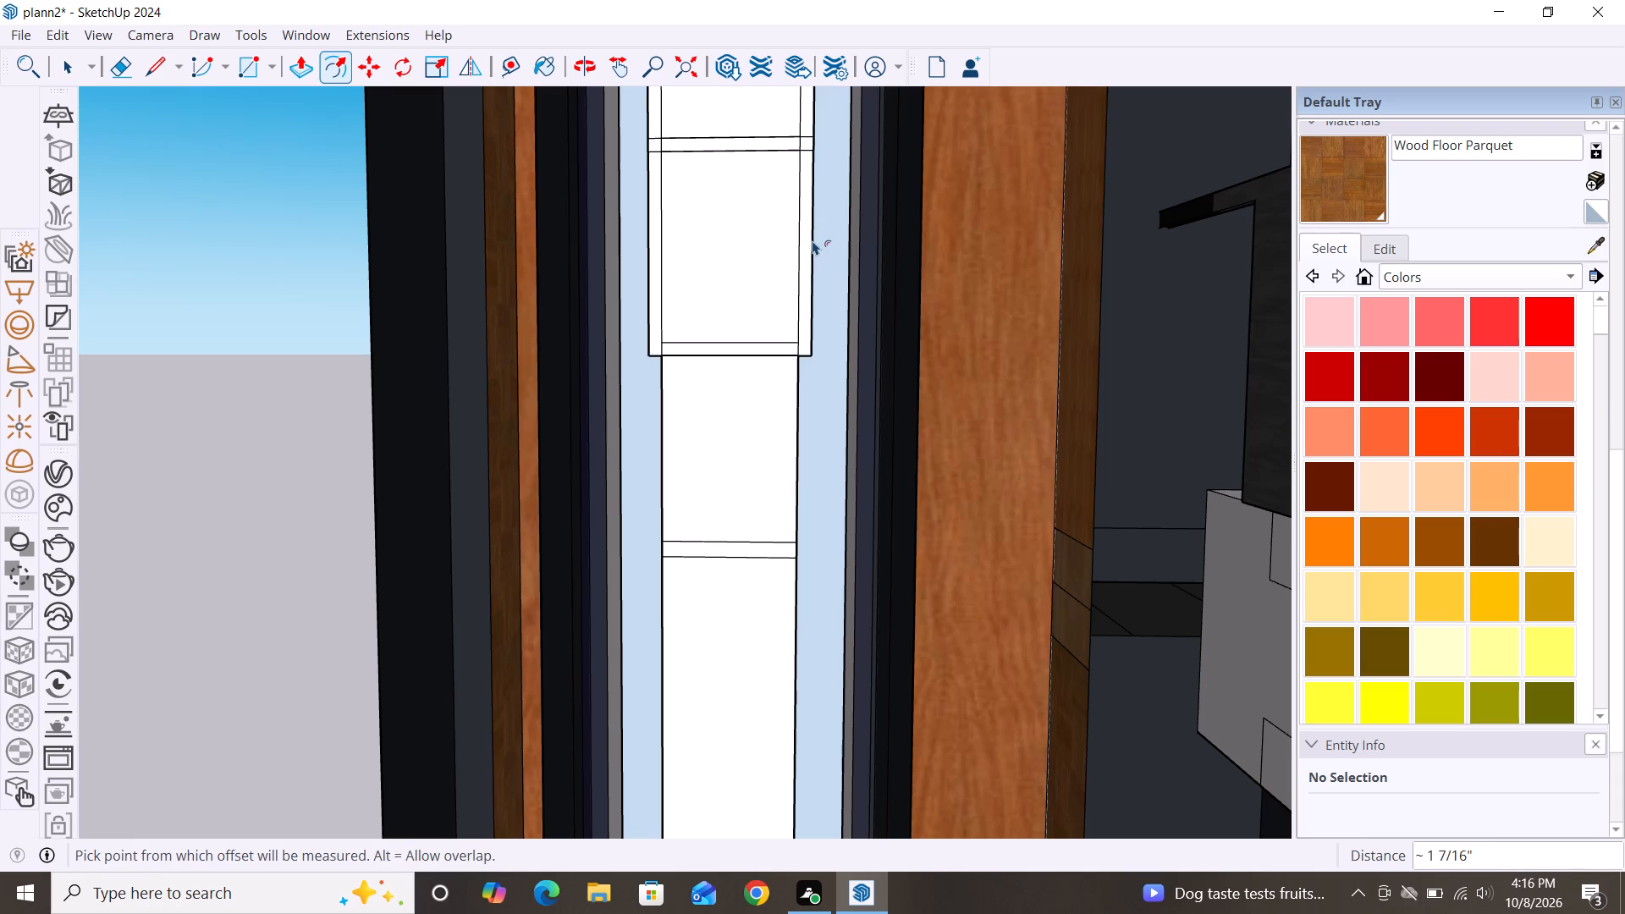
# Offset the outline of the window strip's fifth pane from the top outward by about 1 1/2 in.
pyautogui.scroll(-5, 780, 212)
pyautogui.scroll(3, 746, 337)
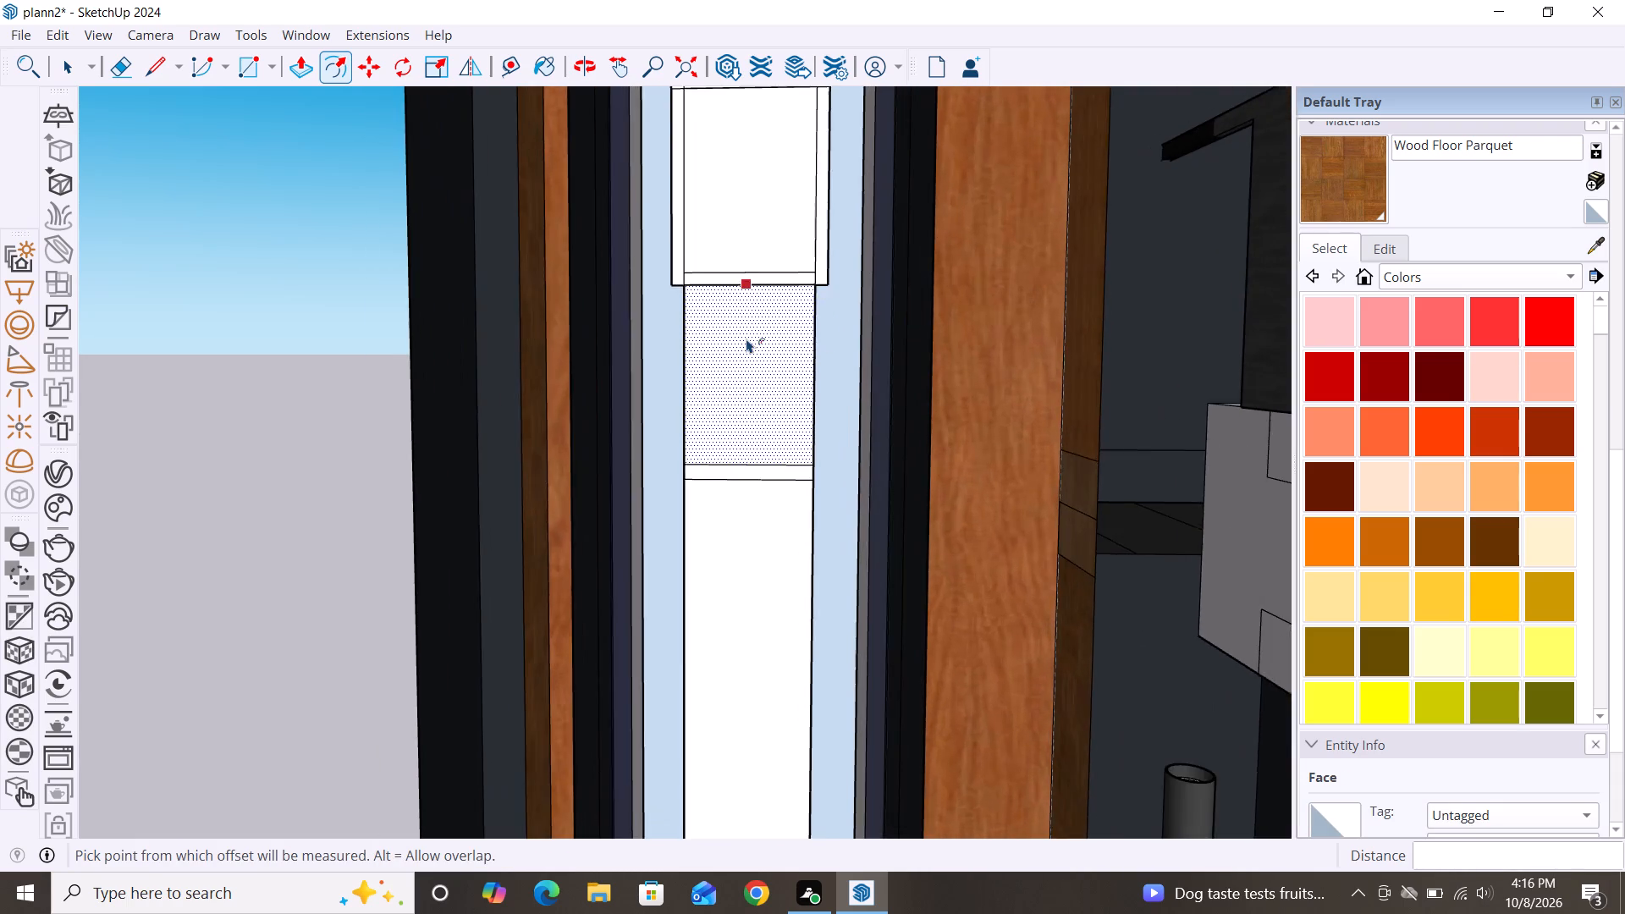
pyautogui.scroll(3, 746, 339)
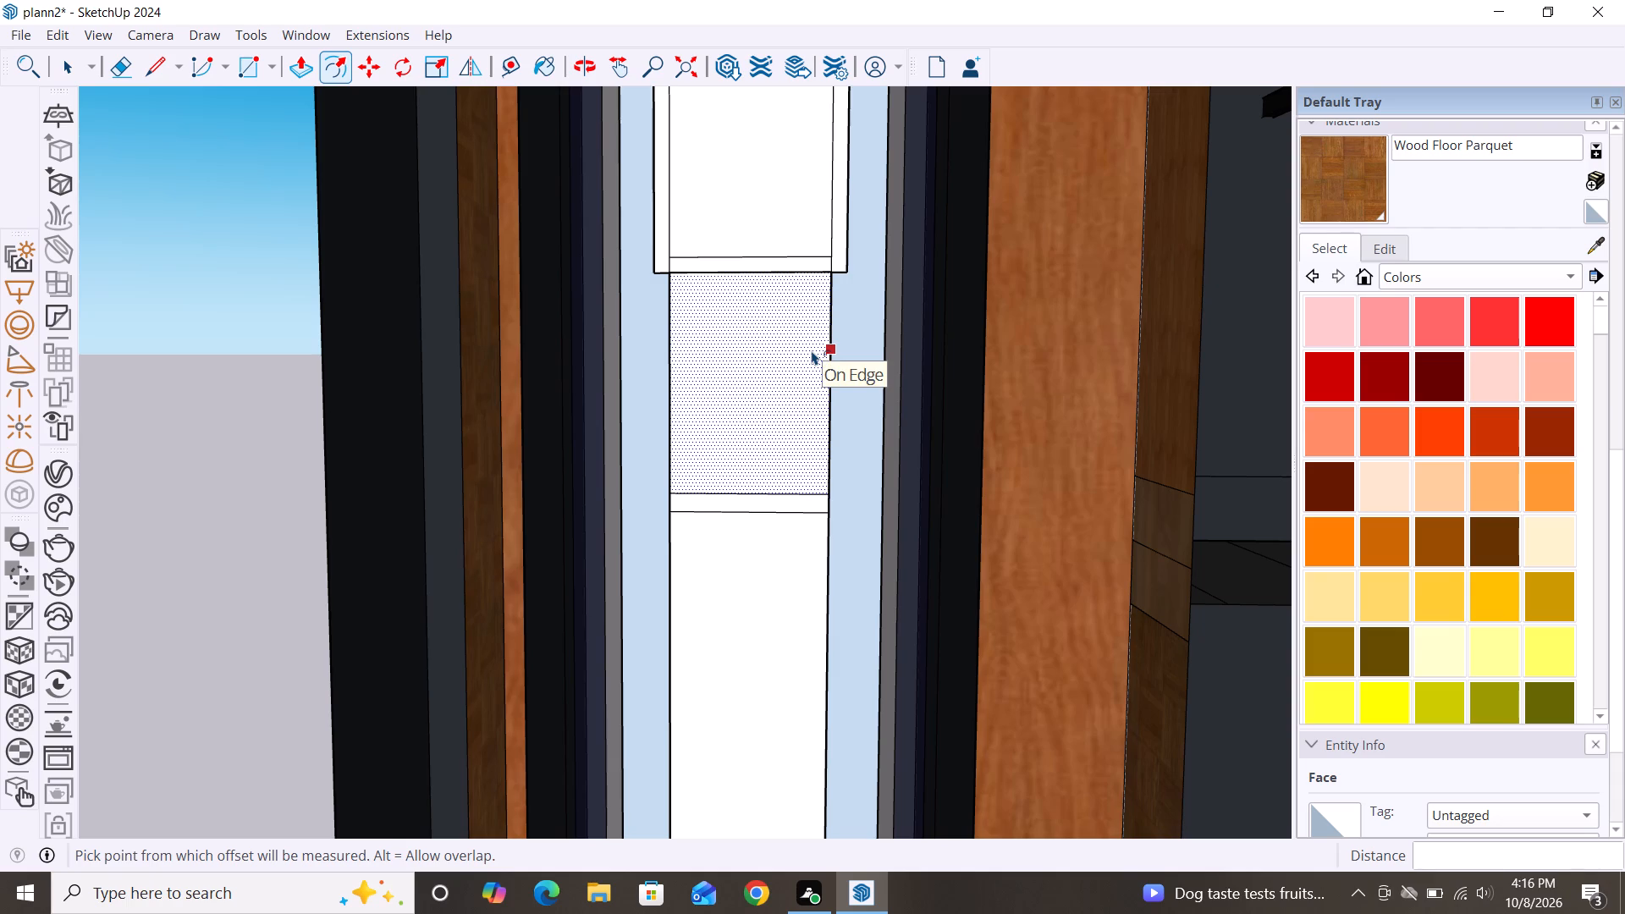
pyautogui.click(812, 350)
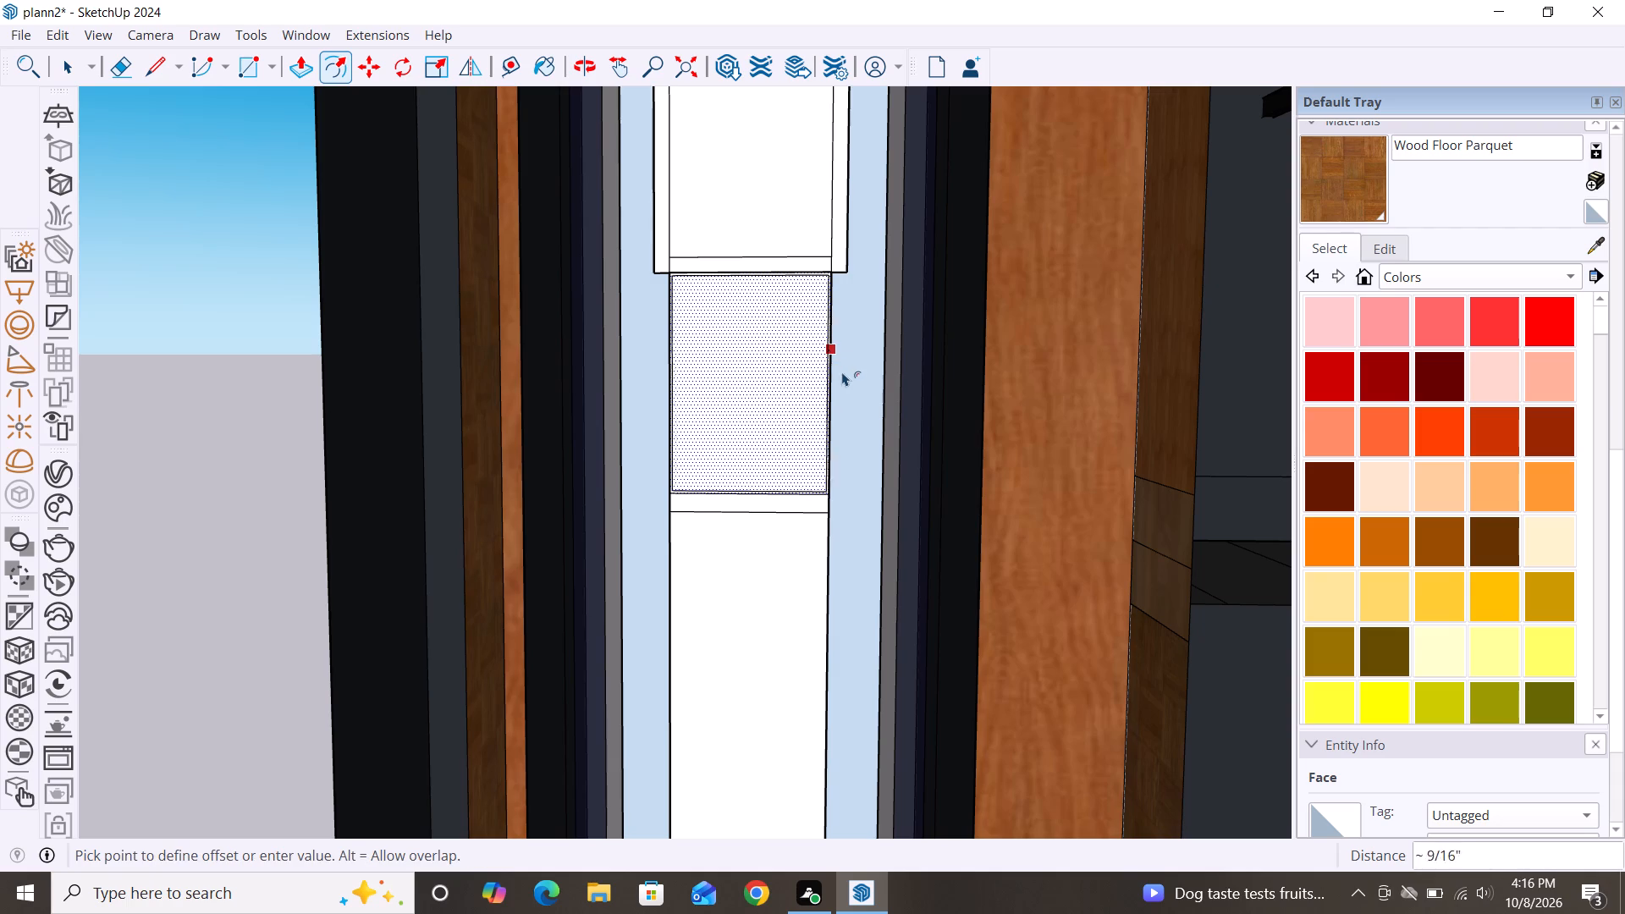
pyautogui.click(847, 380)
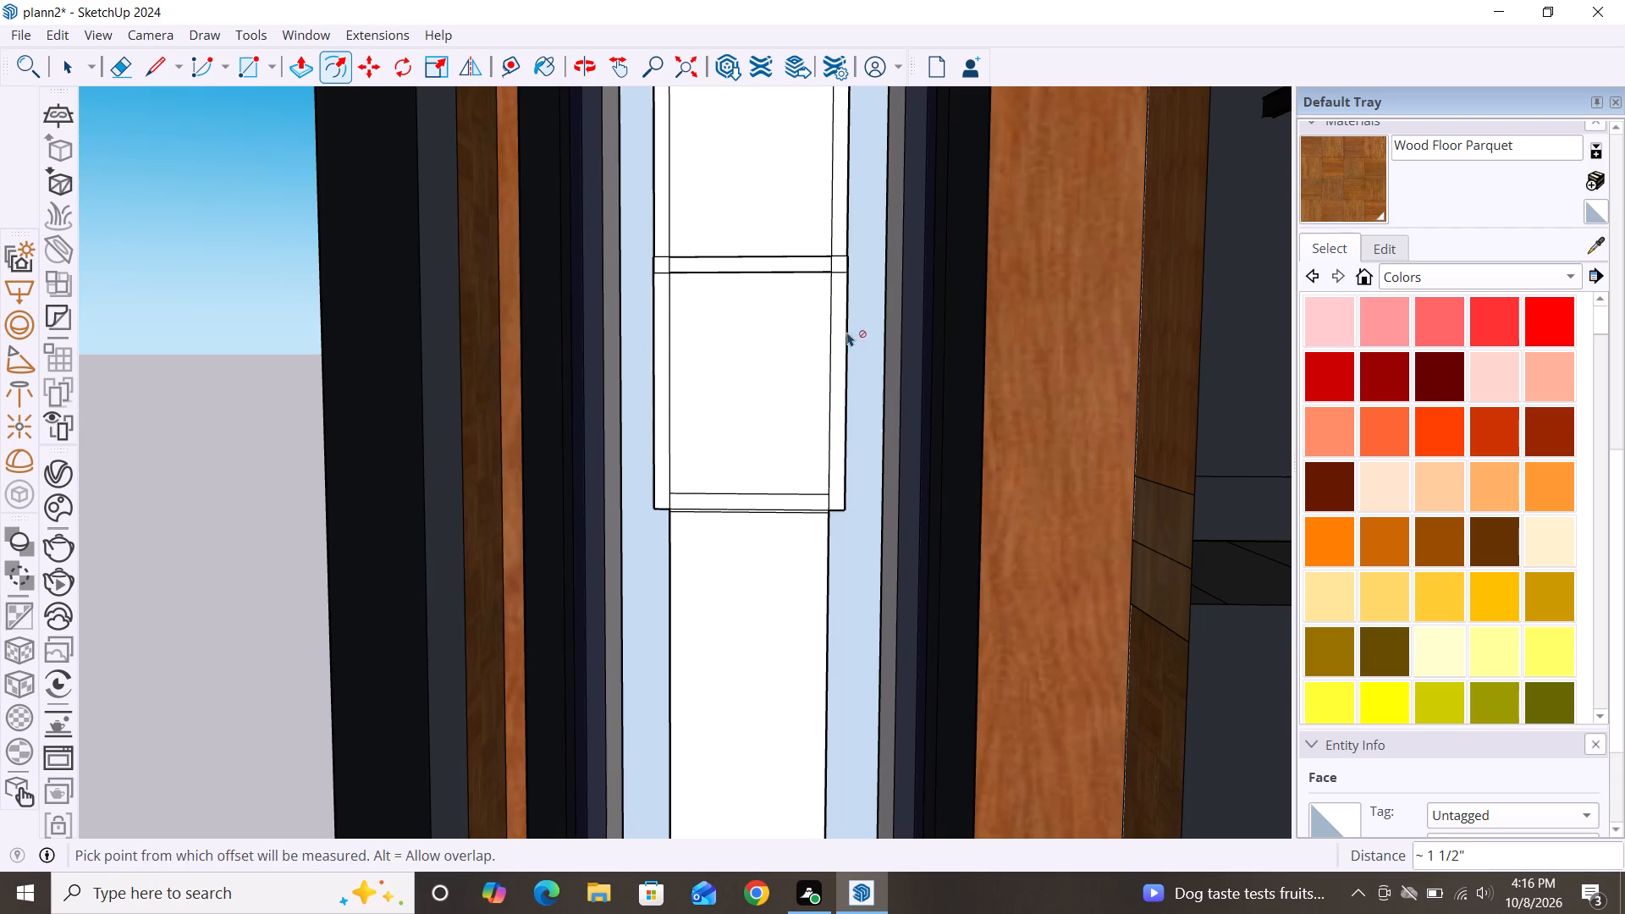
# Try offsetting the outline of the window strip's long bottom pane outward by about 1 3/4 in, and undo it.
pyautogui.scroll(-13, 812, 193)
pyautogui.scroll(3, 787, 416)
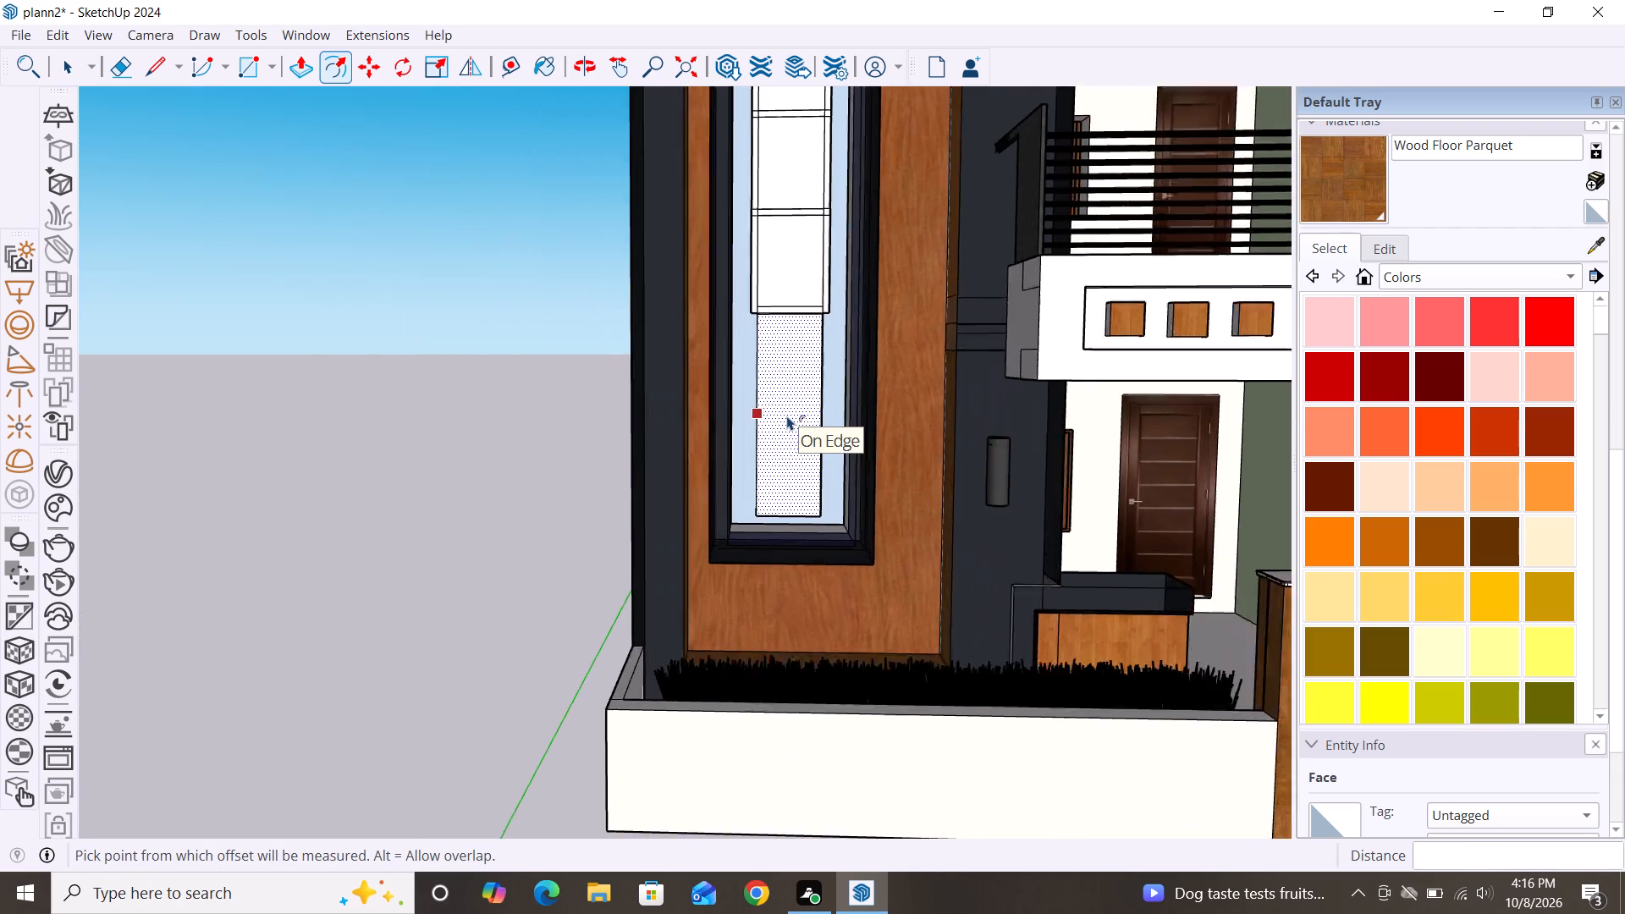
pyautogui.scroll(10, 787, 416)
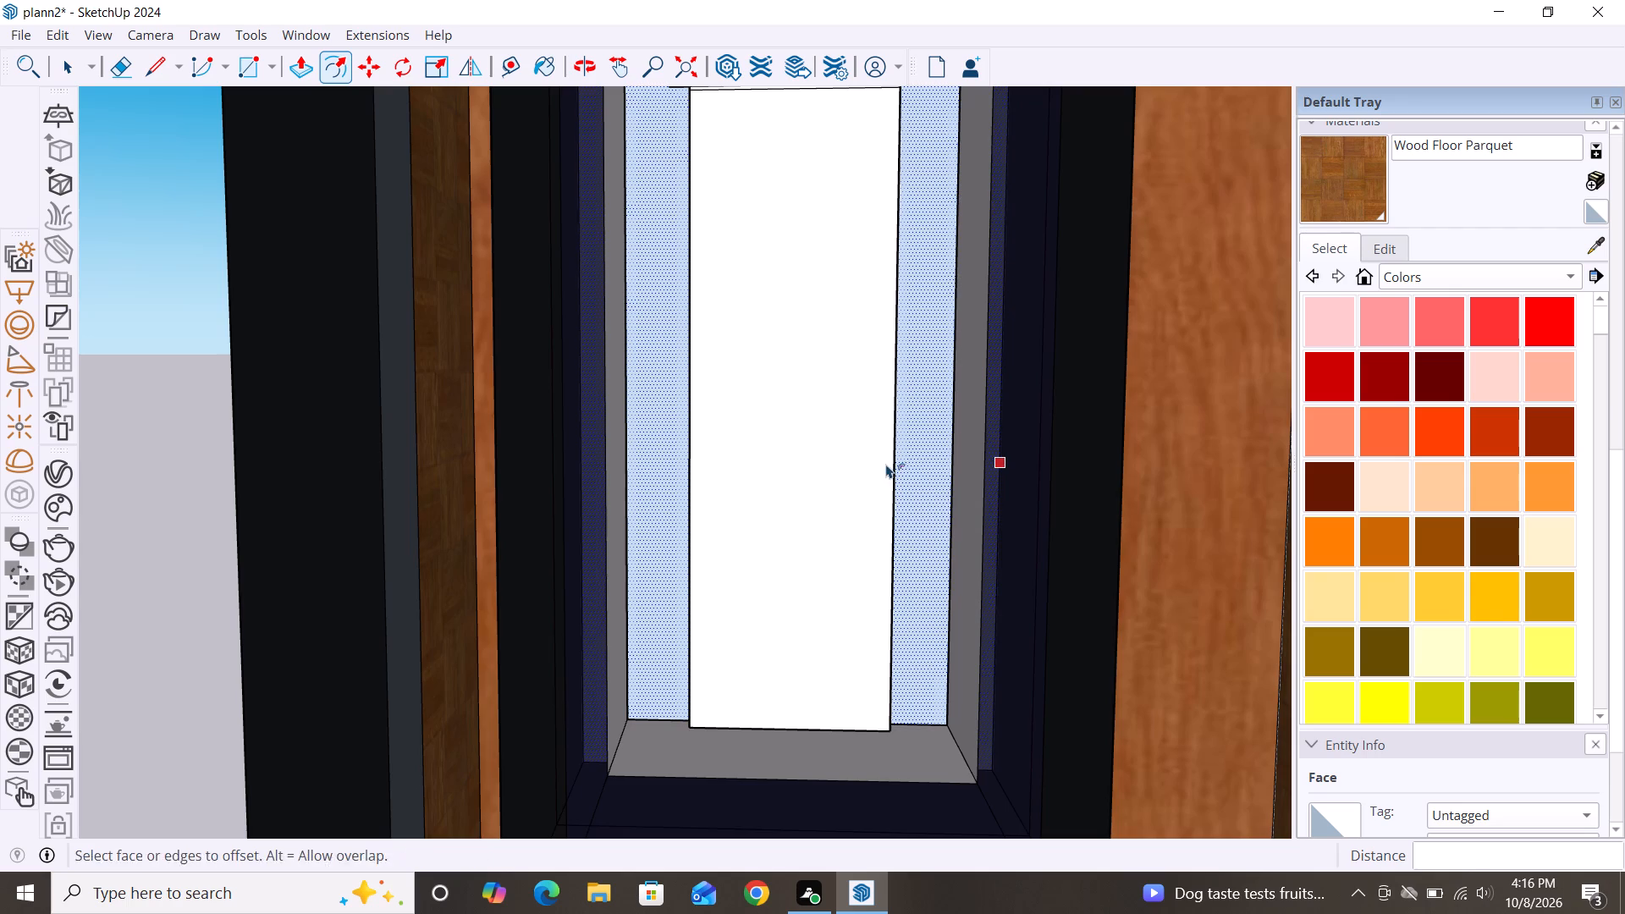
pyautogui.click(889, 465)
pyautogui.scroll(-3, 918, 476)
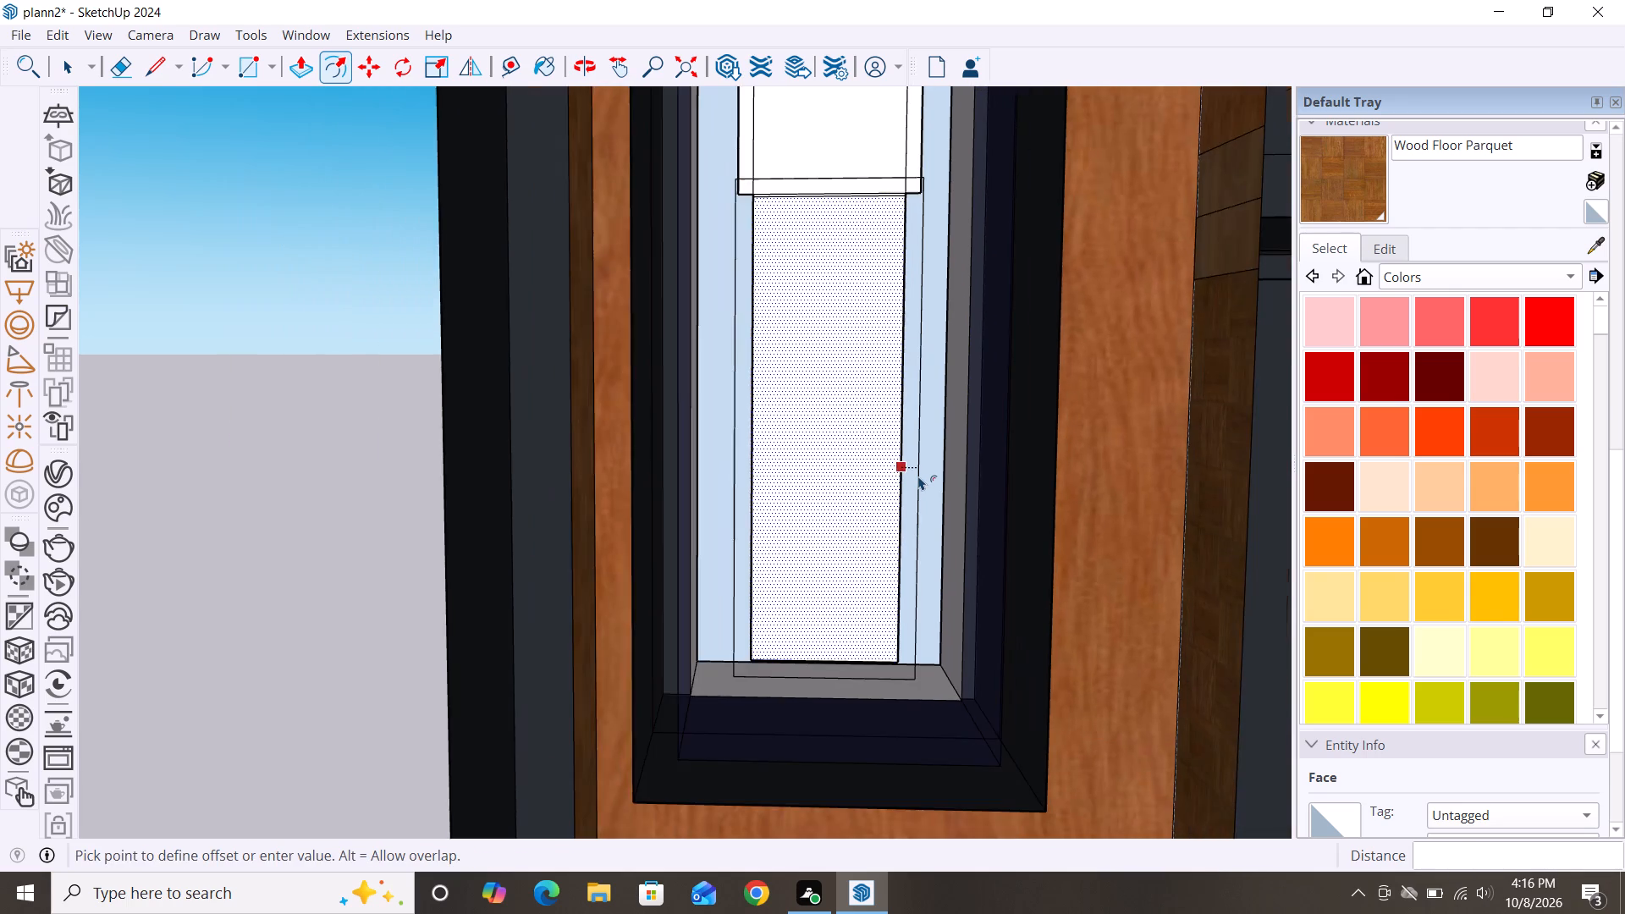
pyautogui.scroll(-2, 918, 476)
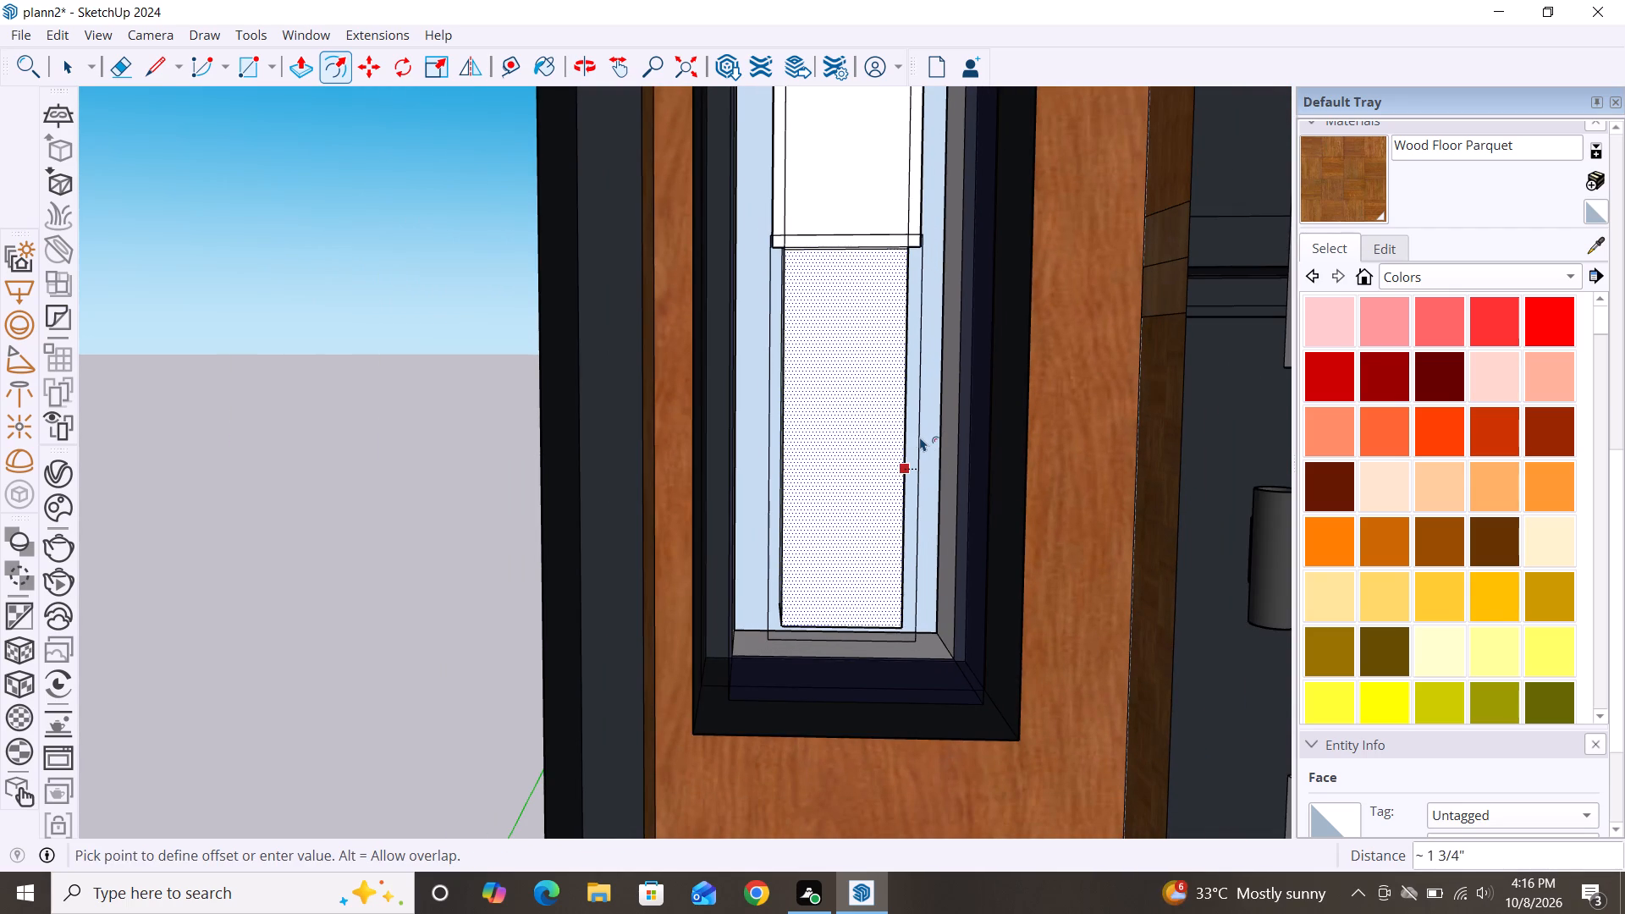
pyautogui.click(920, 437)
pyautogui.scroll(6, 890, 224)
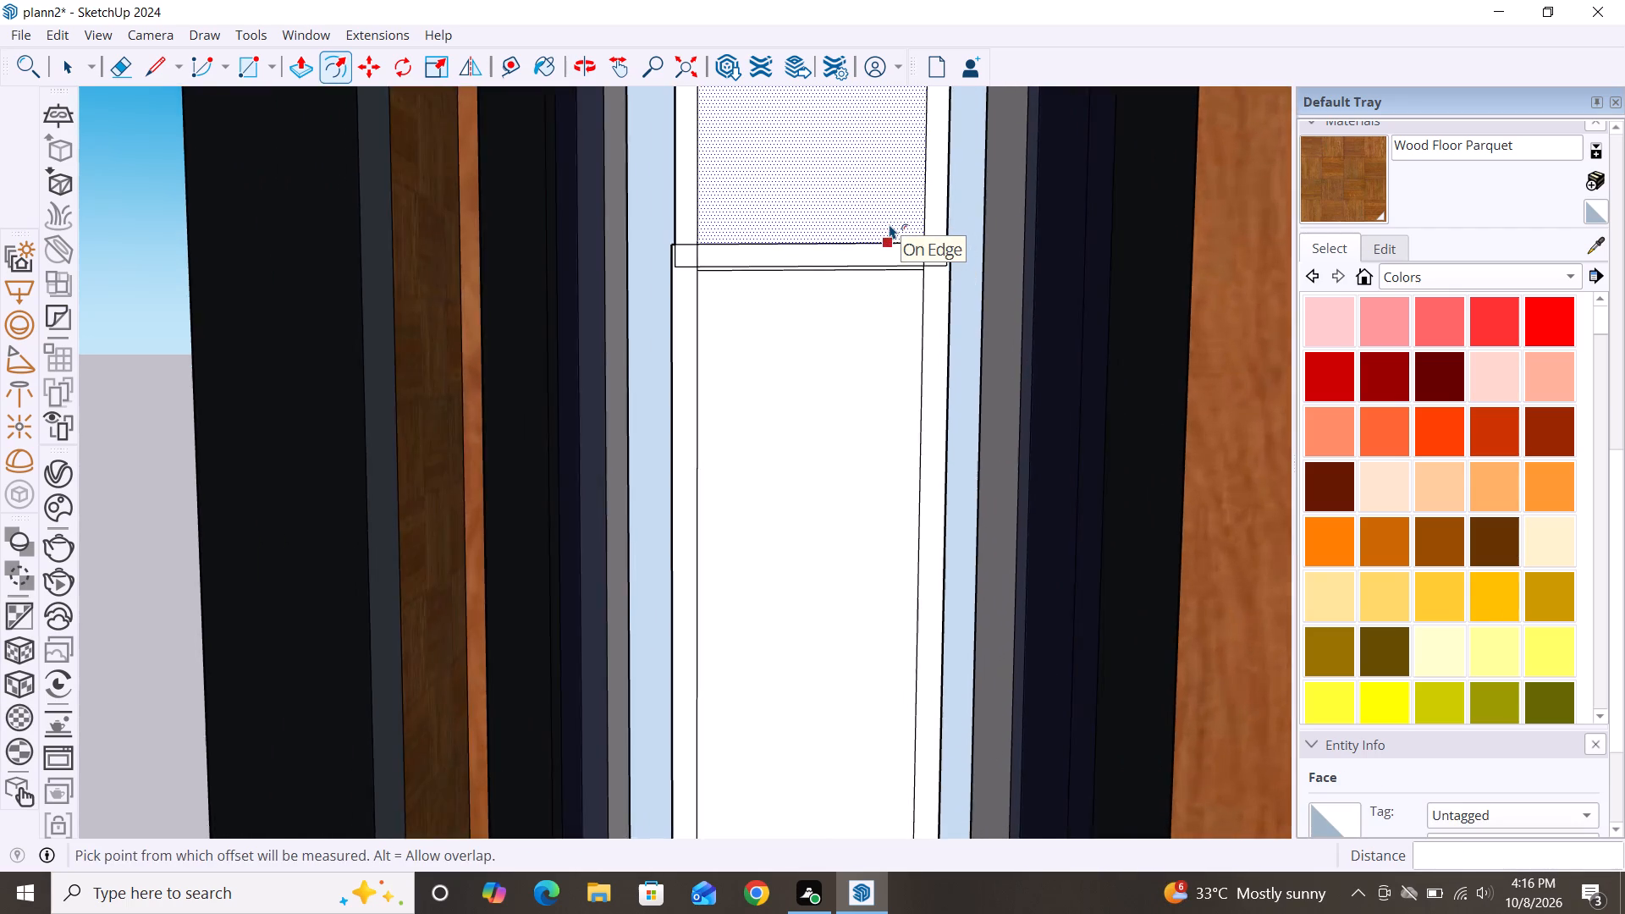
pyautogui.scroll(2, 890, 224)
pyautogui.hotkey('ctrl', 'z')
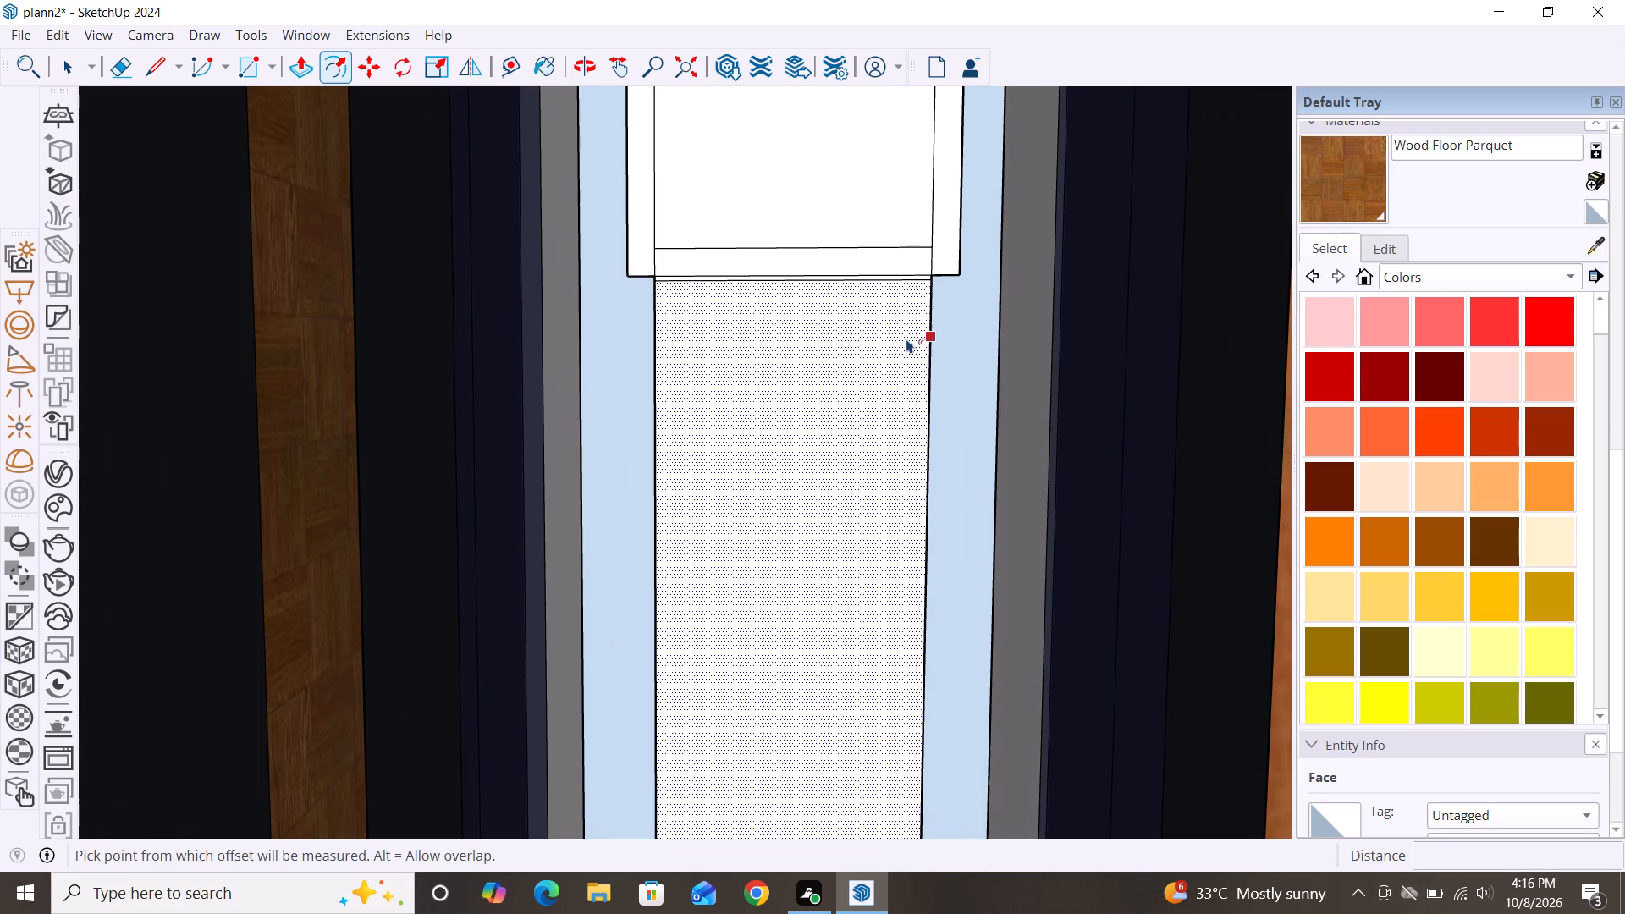
# Offset the outline of the window strip's long bottom pane outward by 1 5/8 in.
pyautogui.click(927, 327)
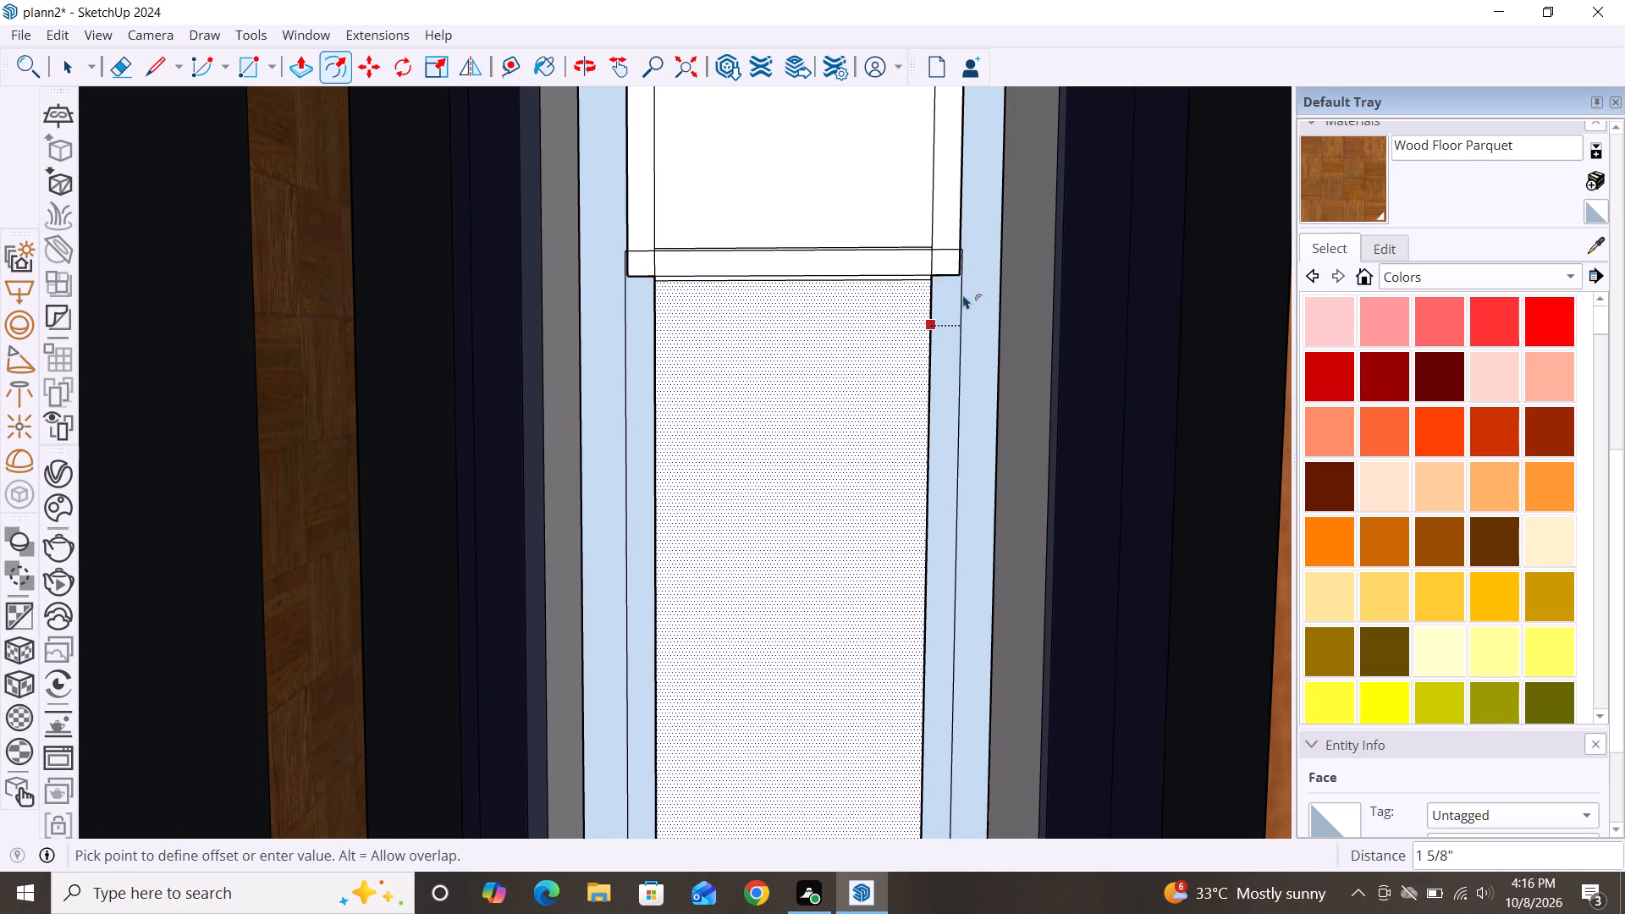
pyautogui.doubleClick(963, 295)
pyautogui.scroll(-3, 856, 338)
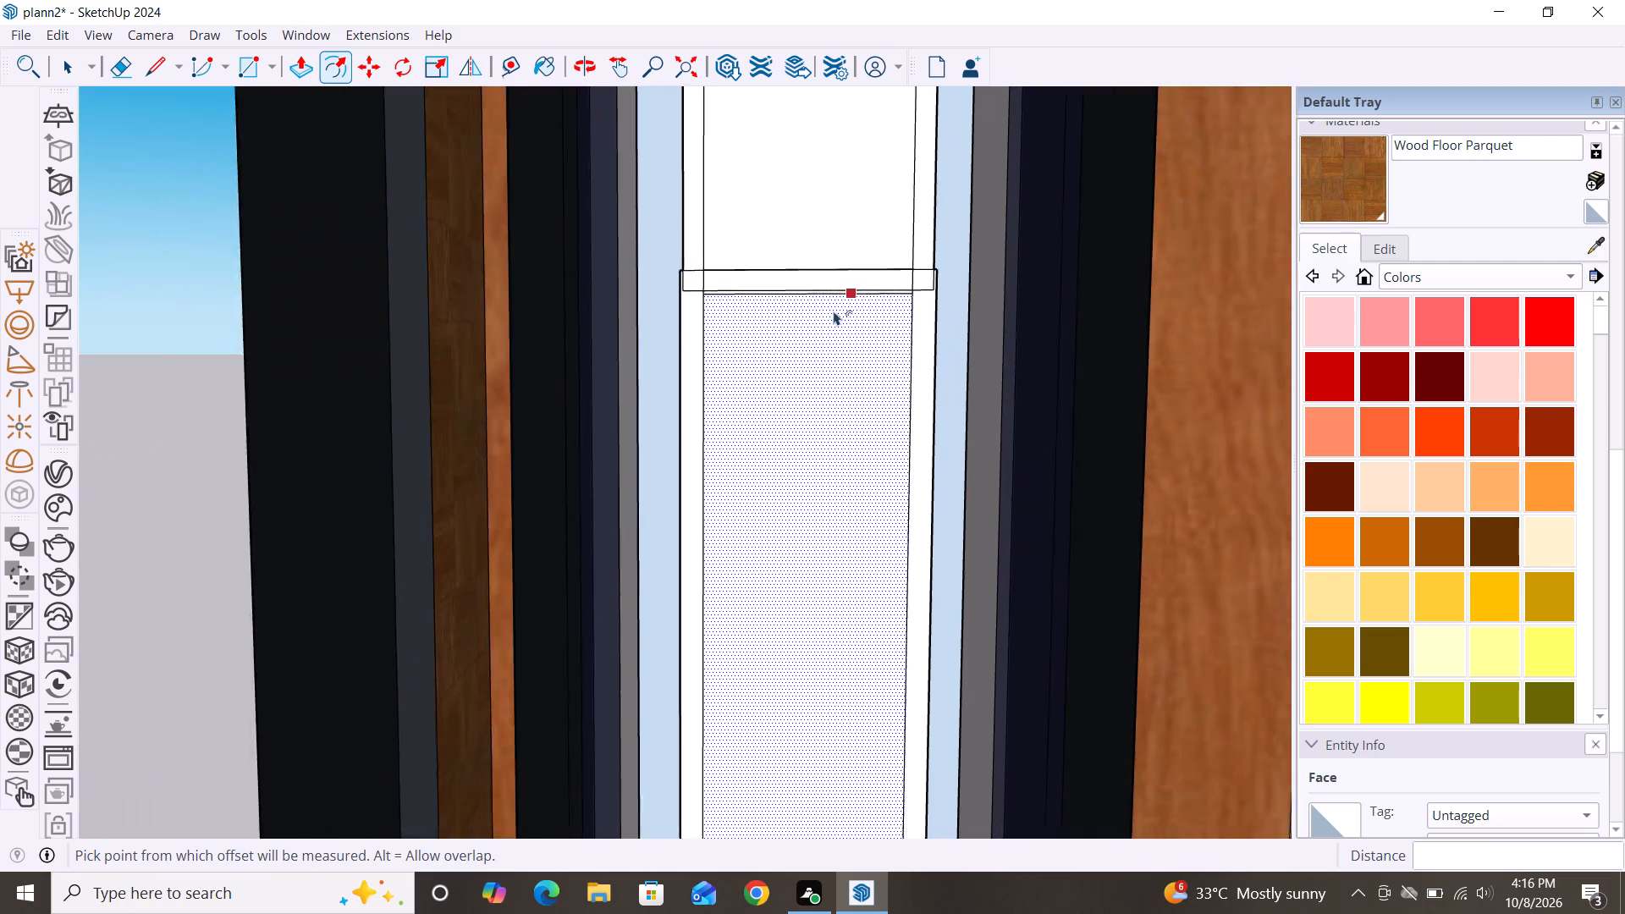
pyautogui.scroll(-12, 834, 311)
pyautogui.press('space')
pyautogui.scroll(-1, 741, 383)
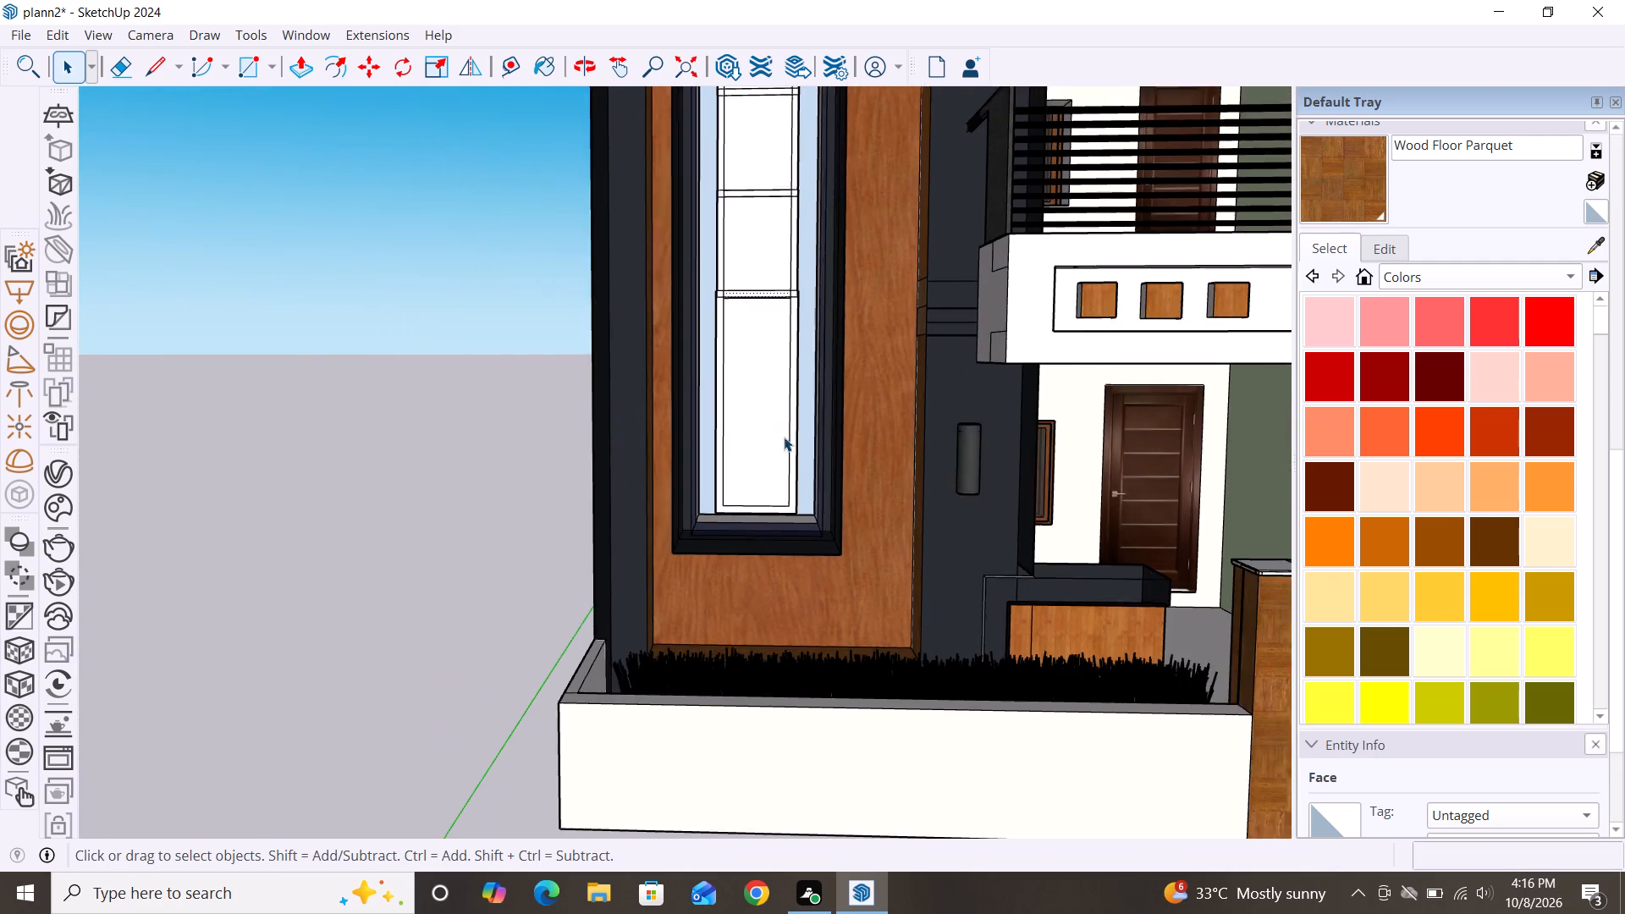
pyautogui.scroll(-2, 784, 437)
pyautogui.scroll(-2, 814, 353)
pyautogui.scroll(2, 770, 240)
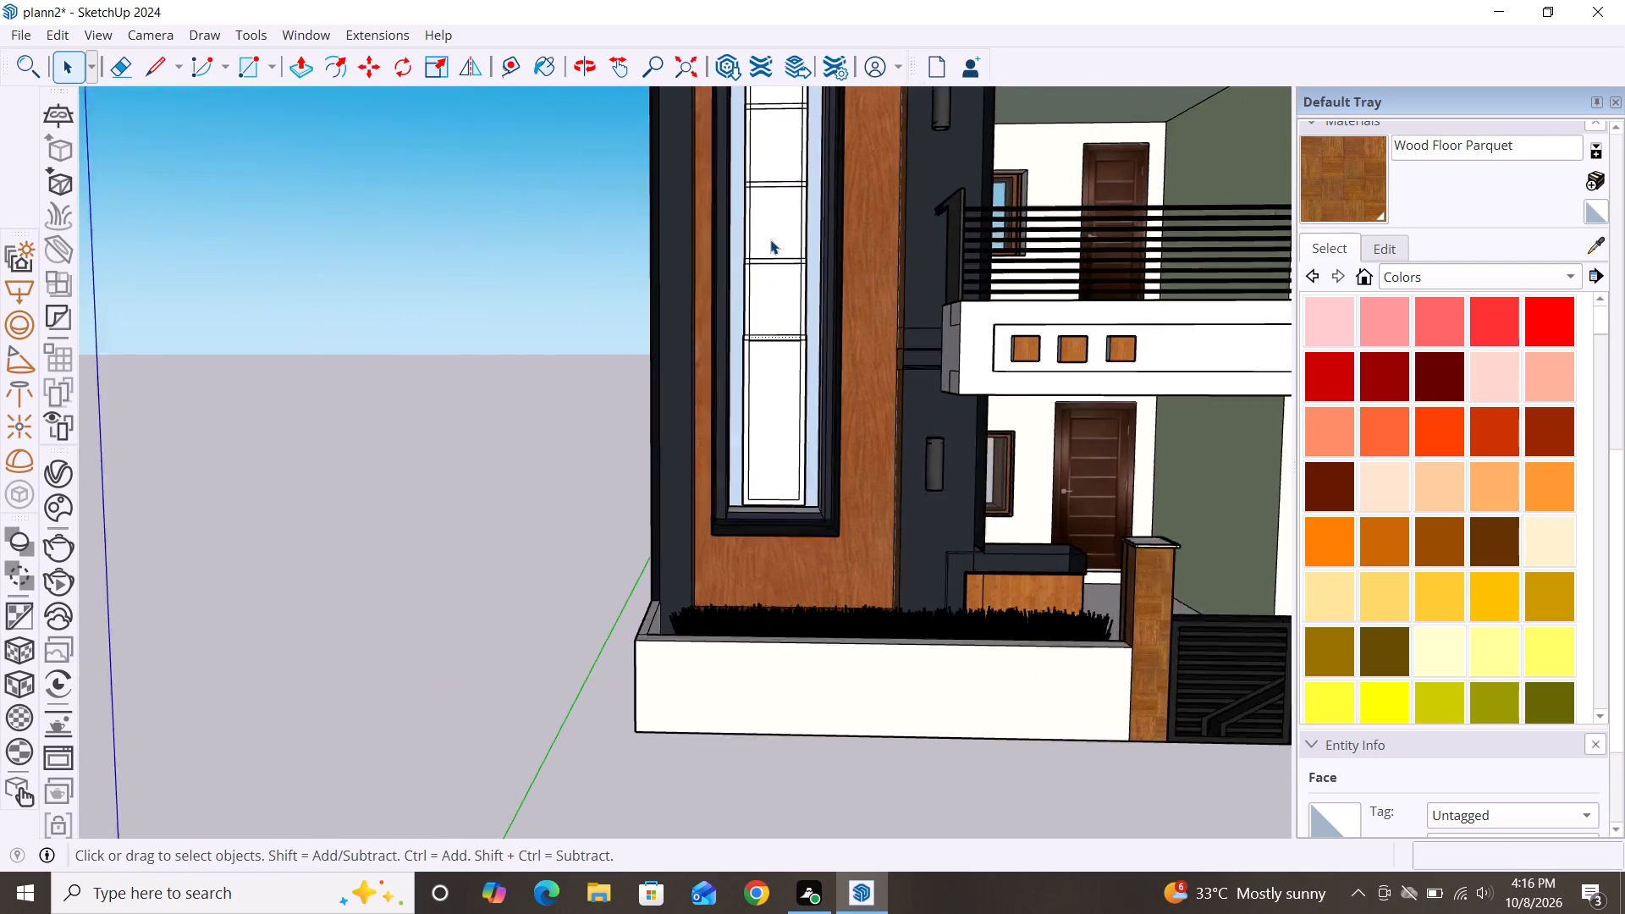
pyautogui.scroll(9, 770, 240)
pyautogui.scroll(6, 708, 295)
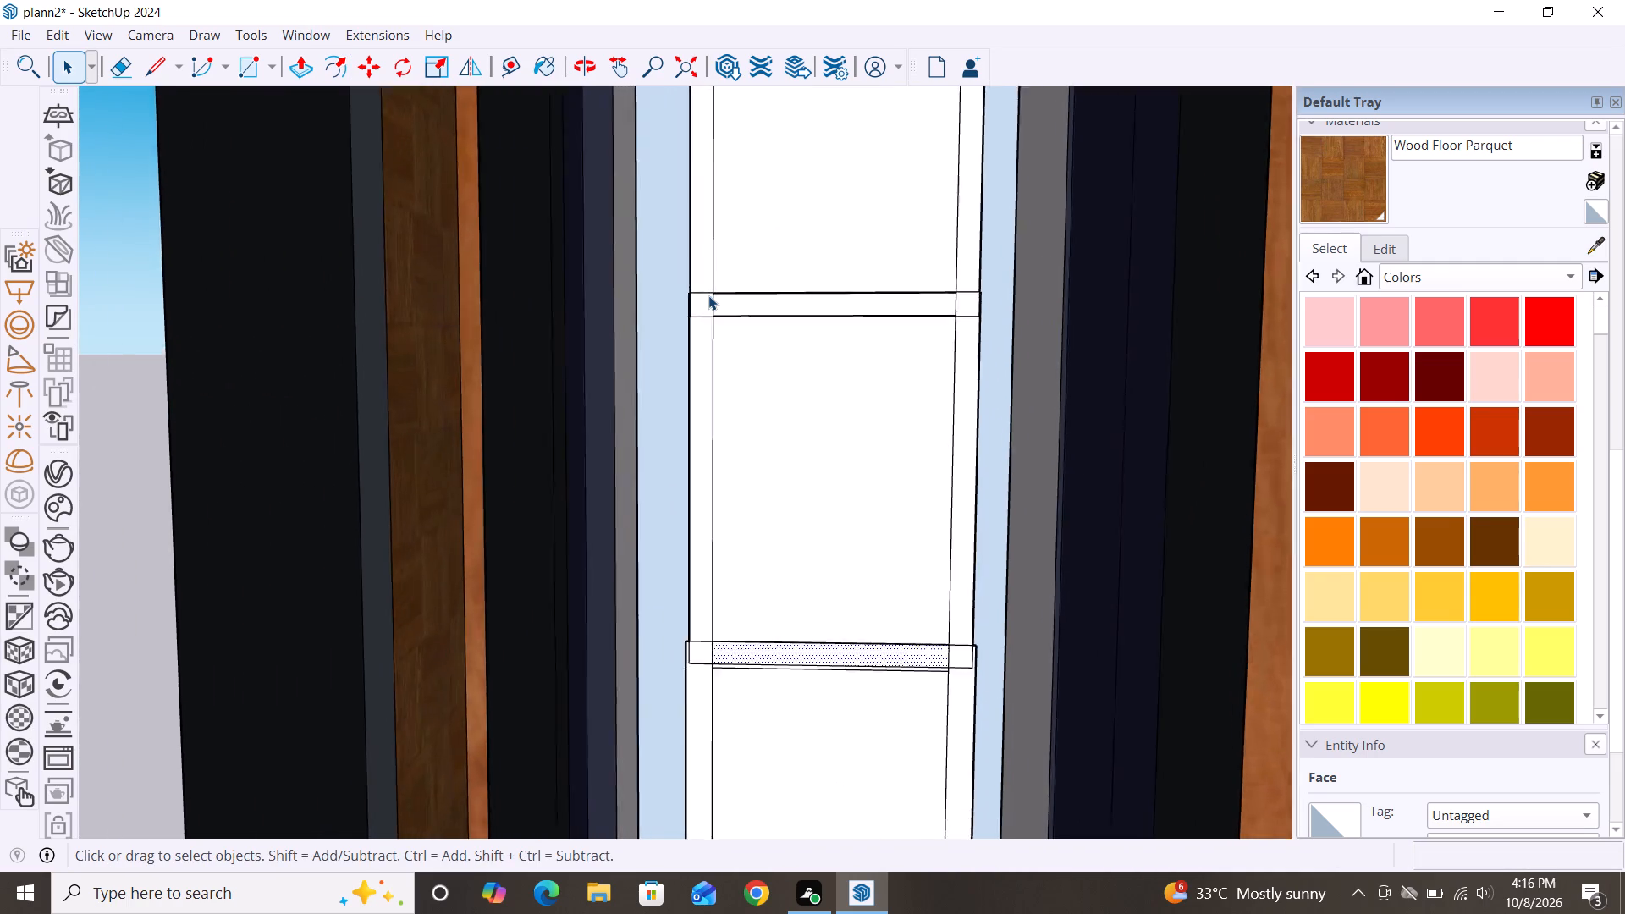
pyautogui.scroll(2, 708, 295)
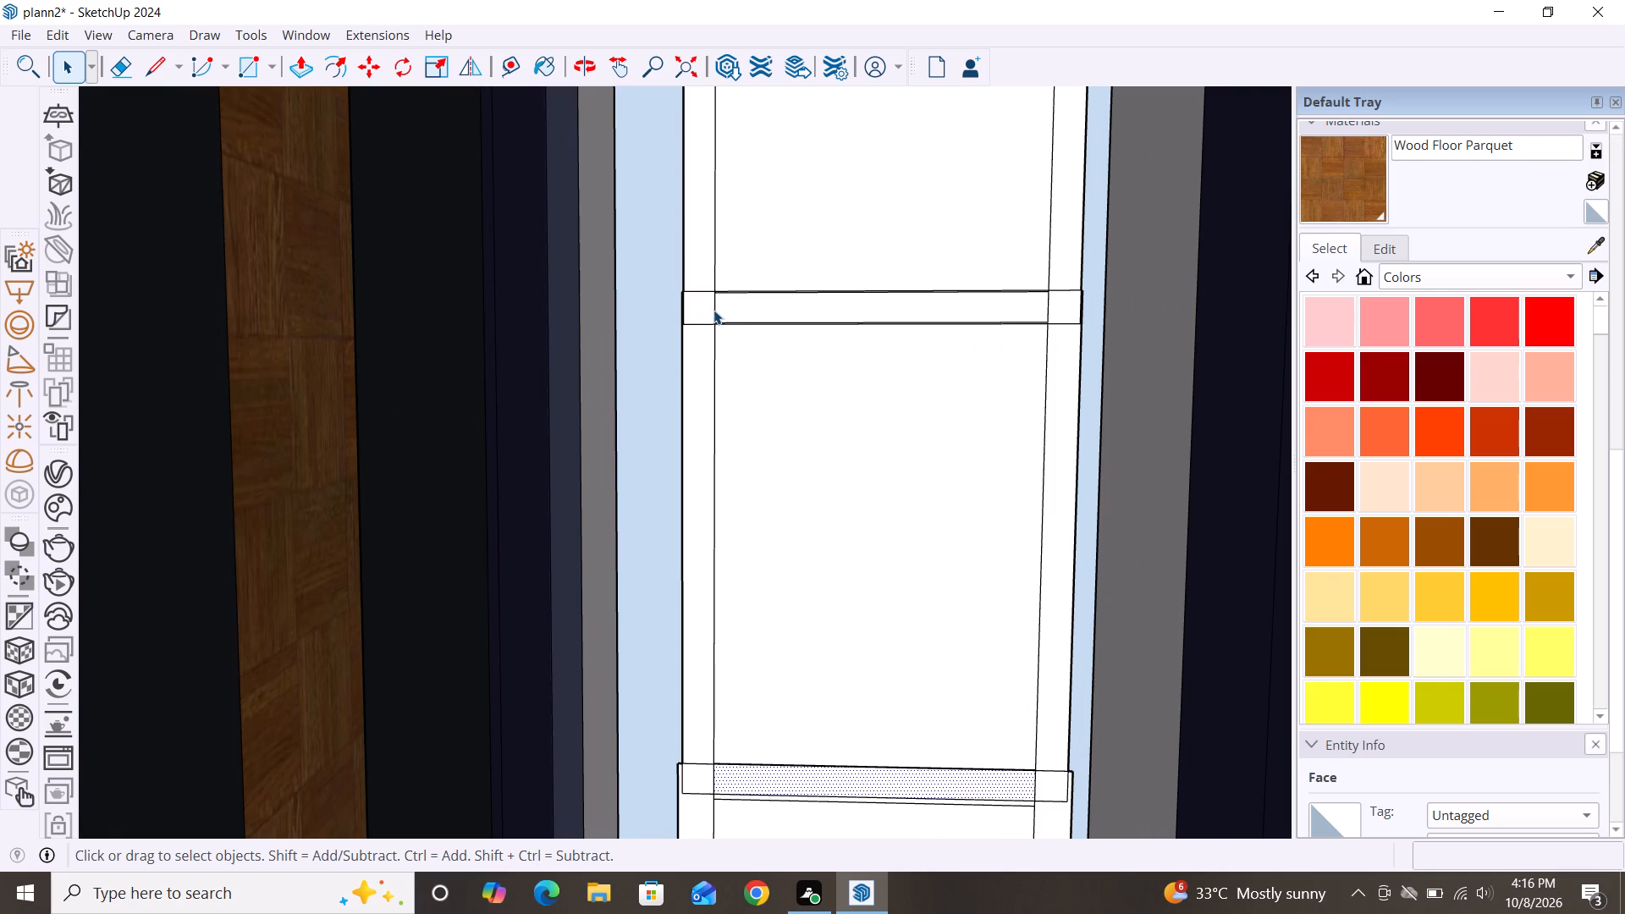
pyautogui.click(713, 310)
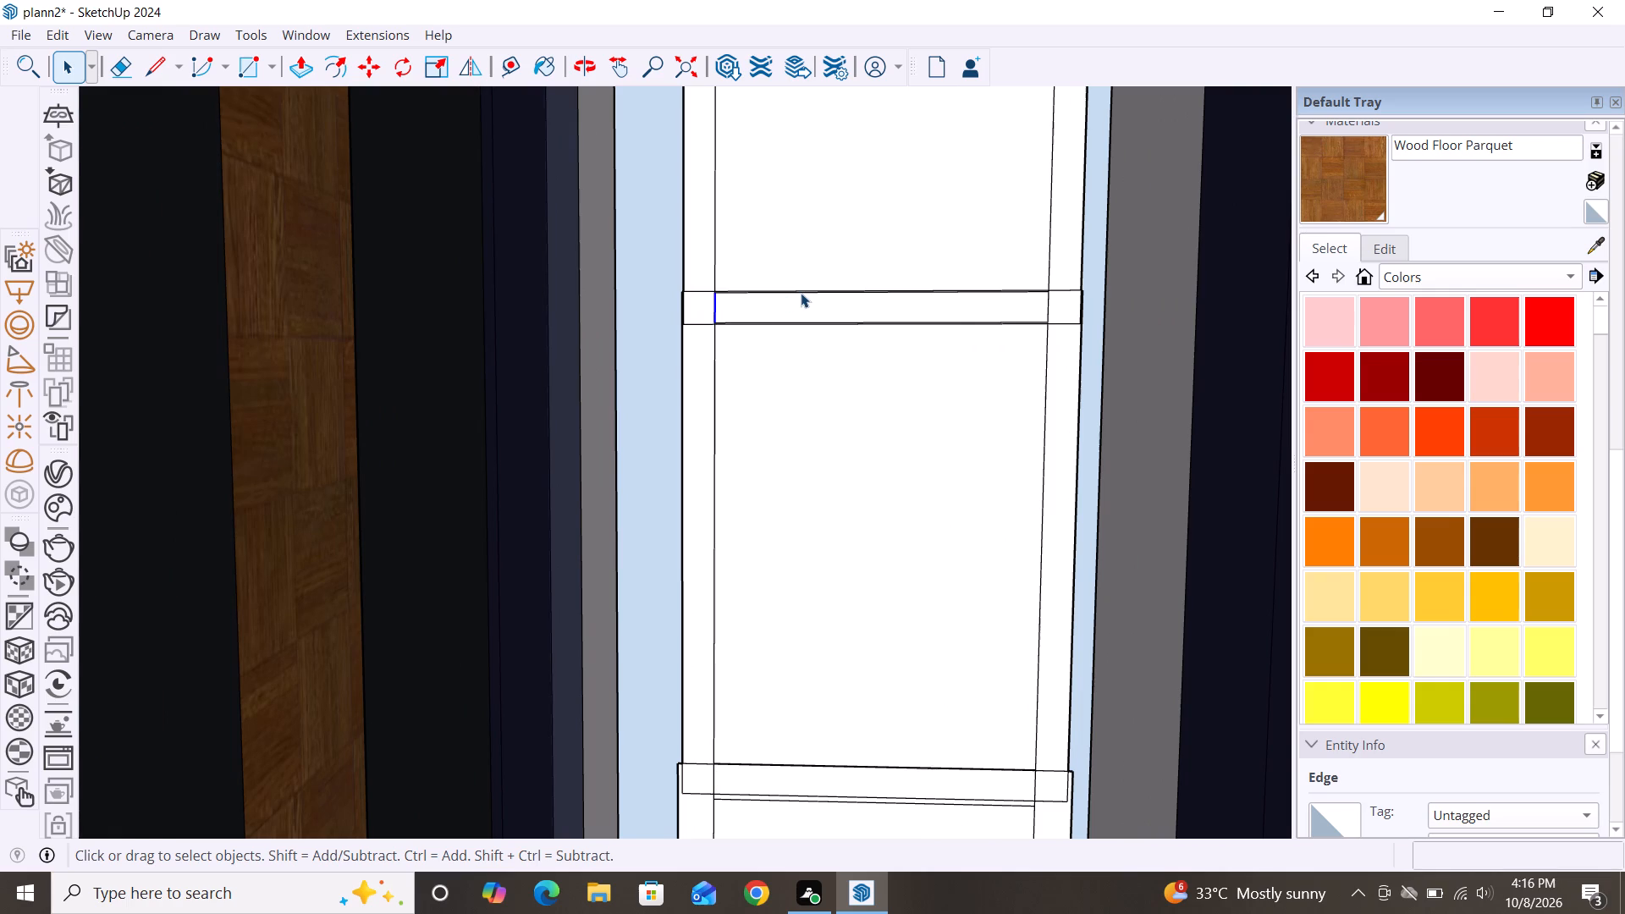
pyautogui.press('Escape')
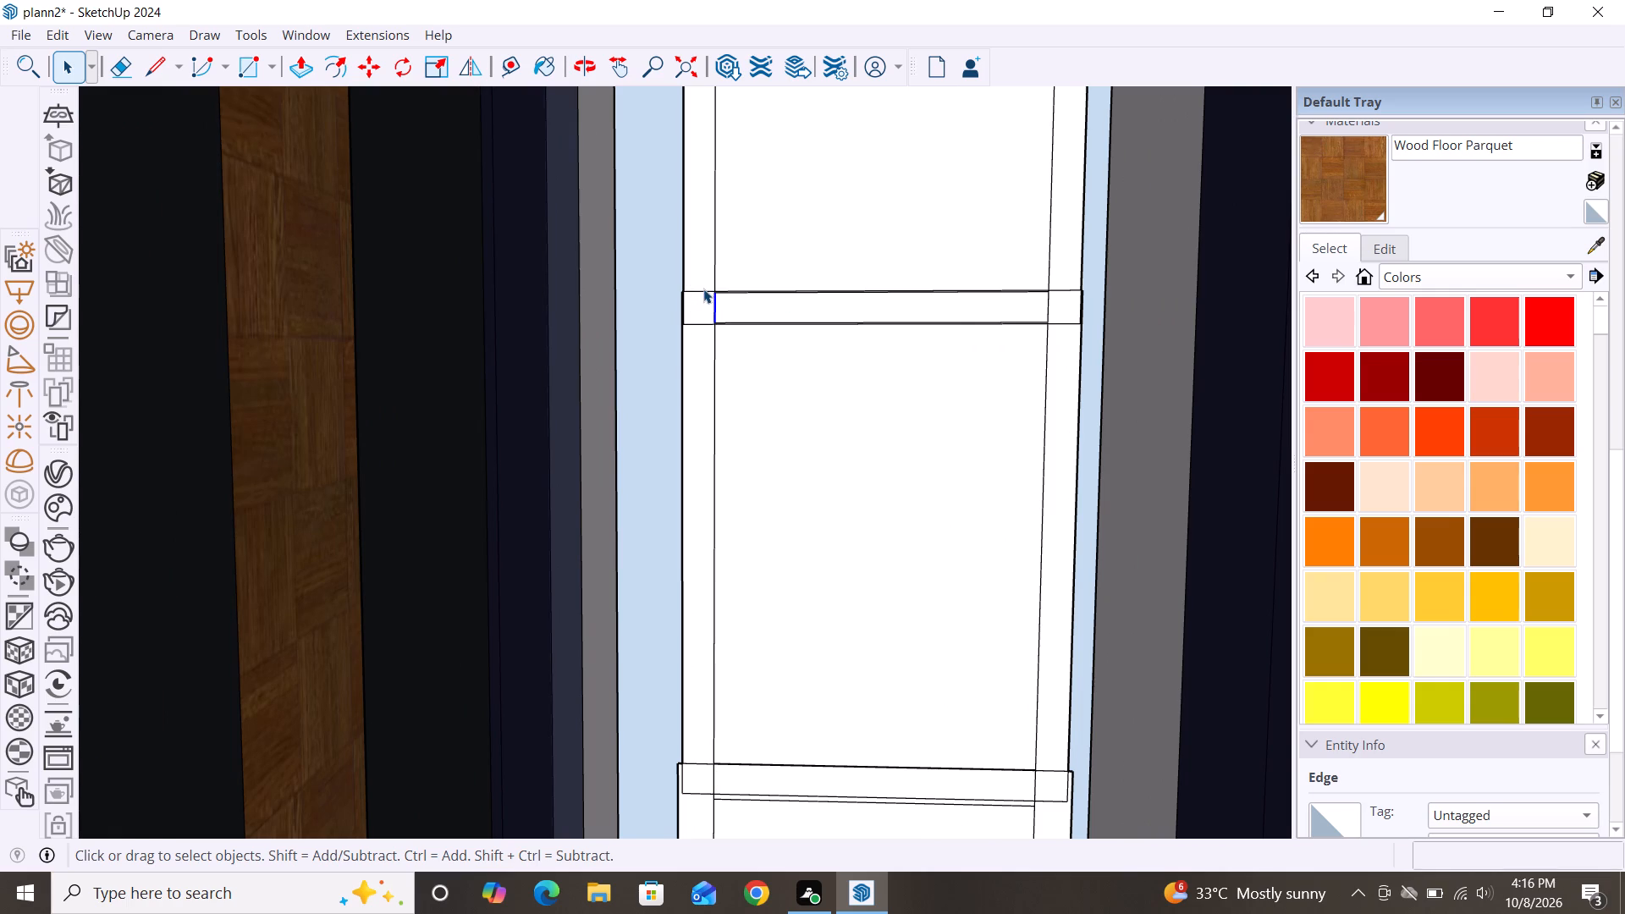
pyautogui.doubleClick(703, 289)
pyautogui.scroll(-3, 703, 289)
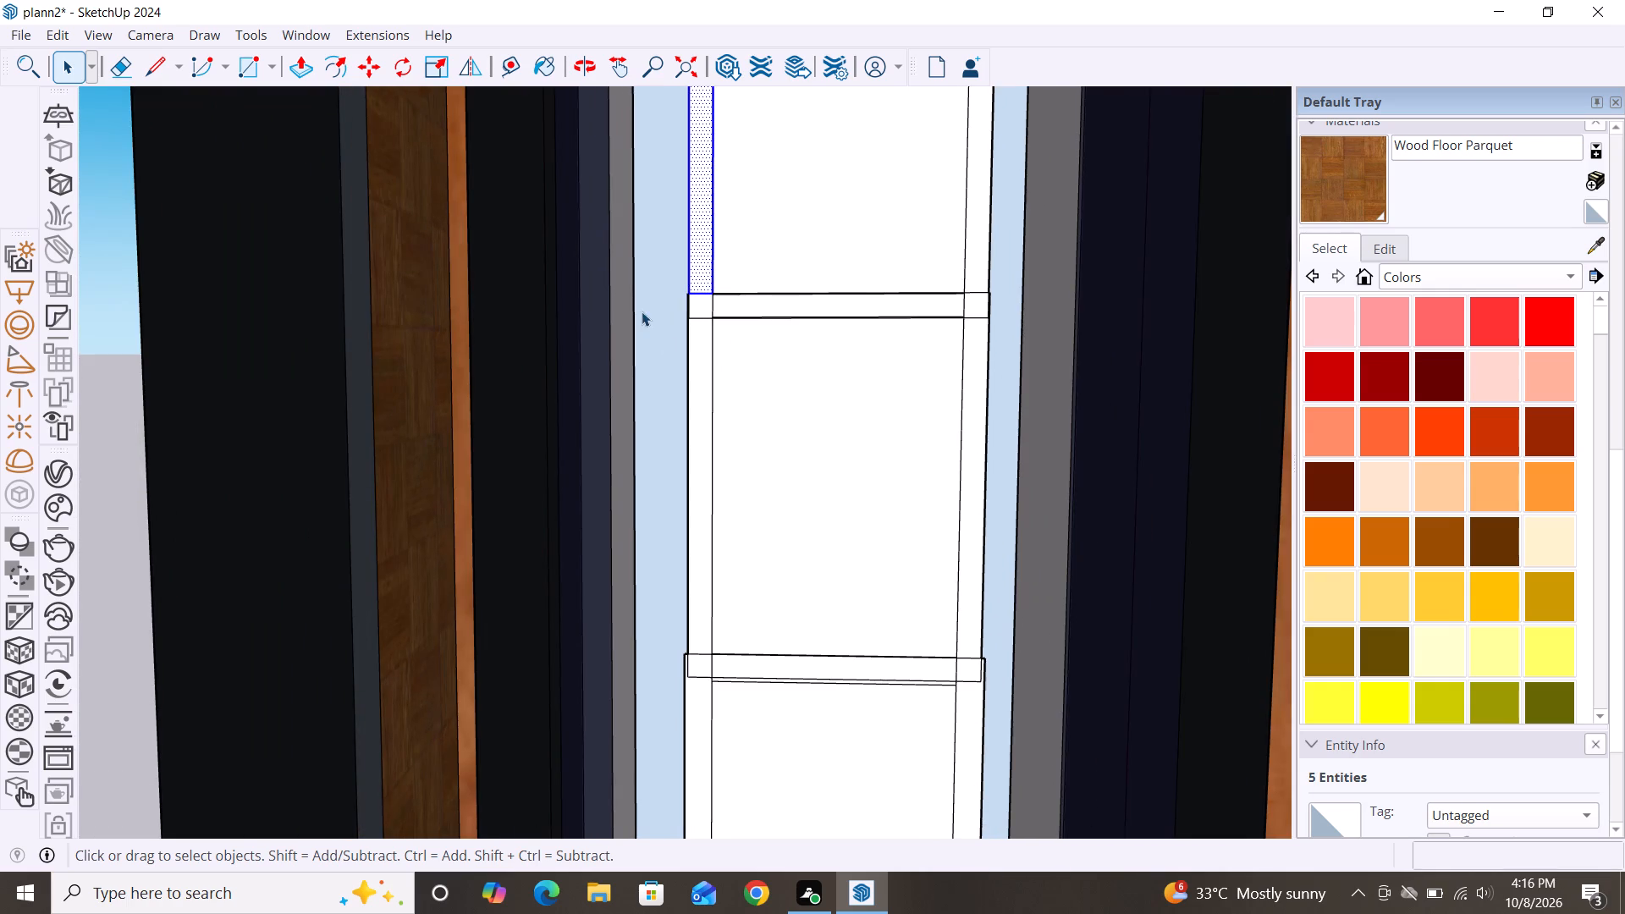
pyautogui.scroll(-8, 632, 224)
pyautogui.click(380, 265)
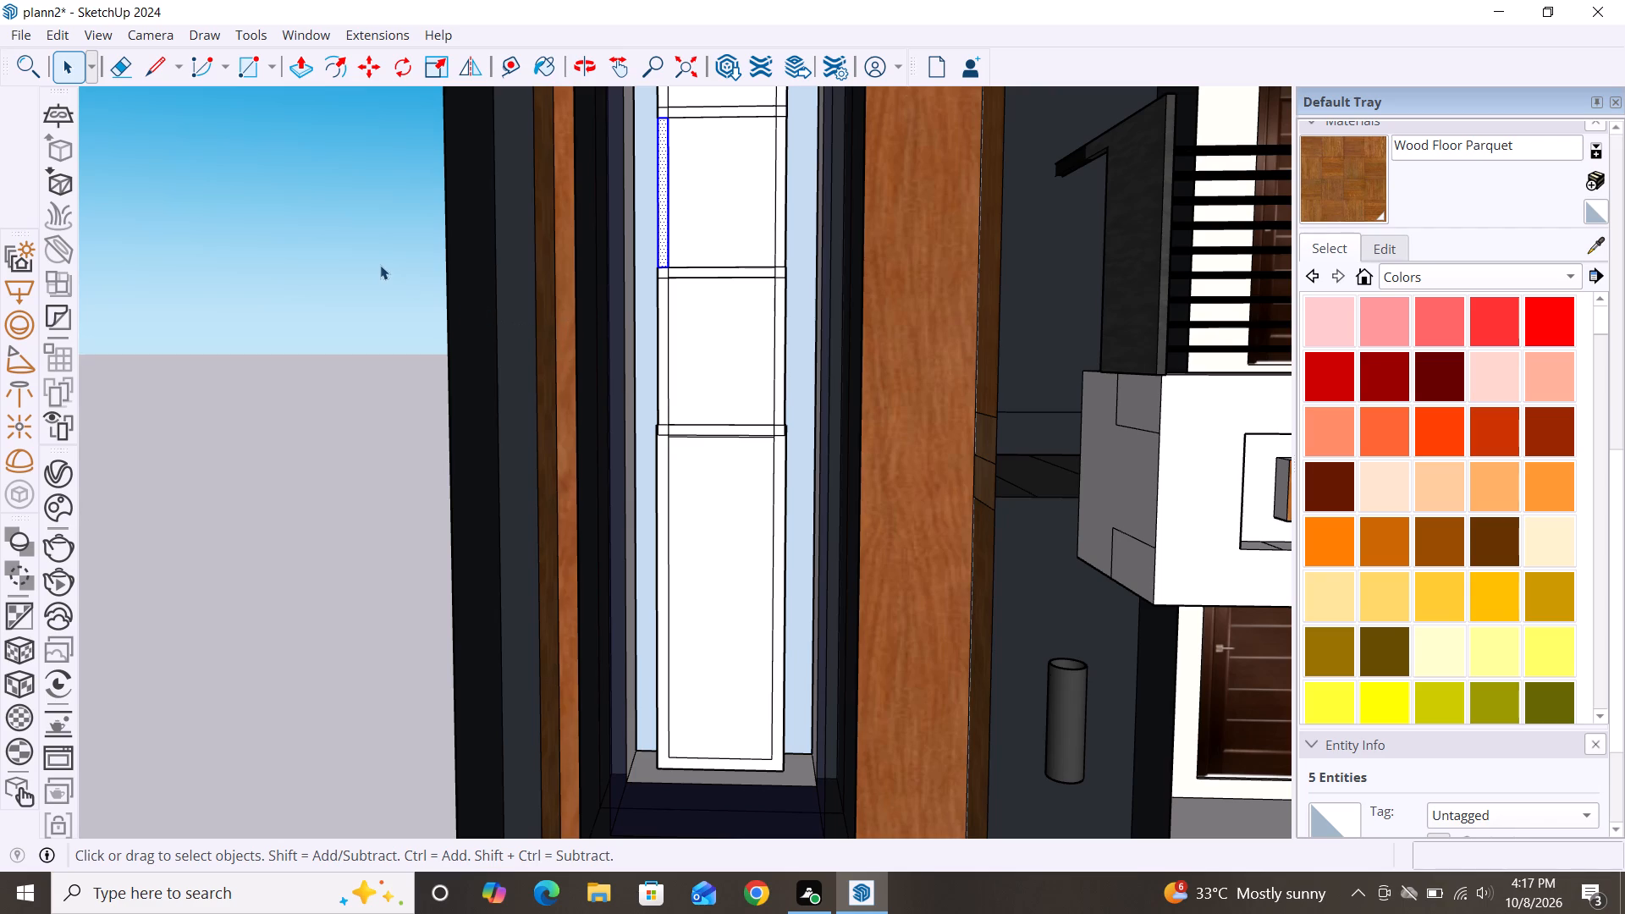
# Delete the lower short edge crossing the left side frame at the joint between the window strip's fourth and fifth panes.
pyautogui.scroll(4, 662, 267)
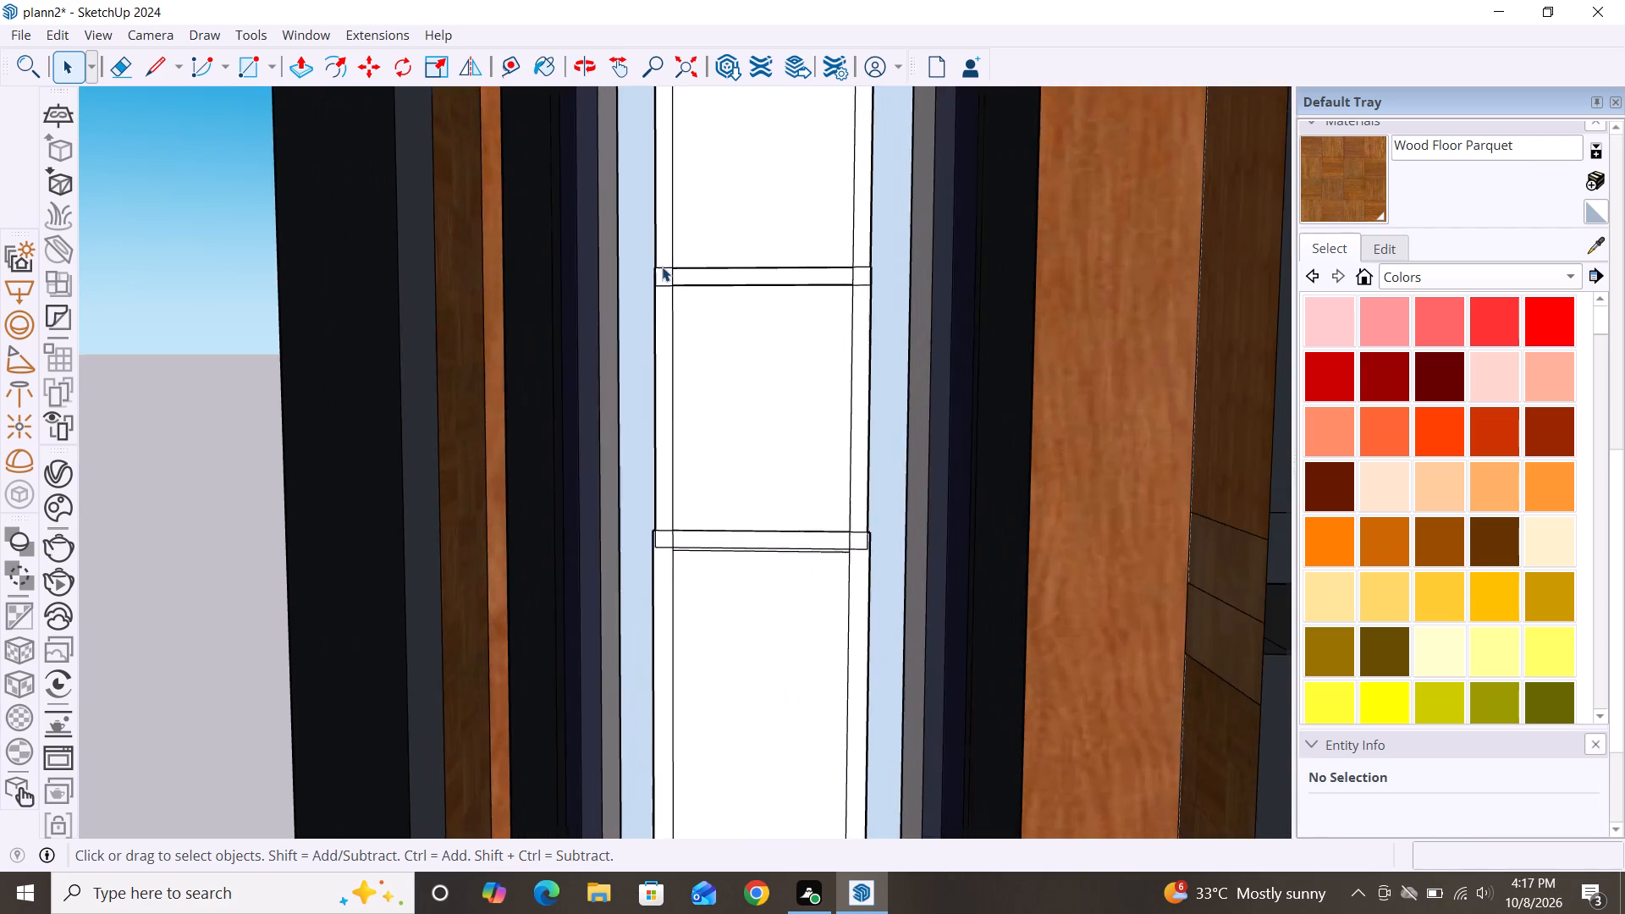
pyautogui.scroll(7, 662, 267)
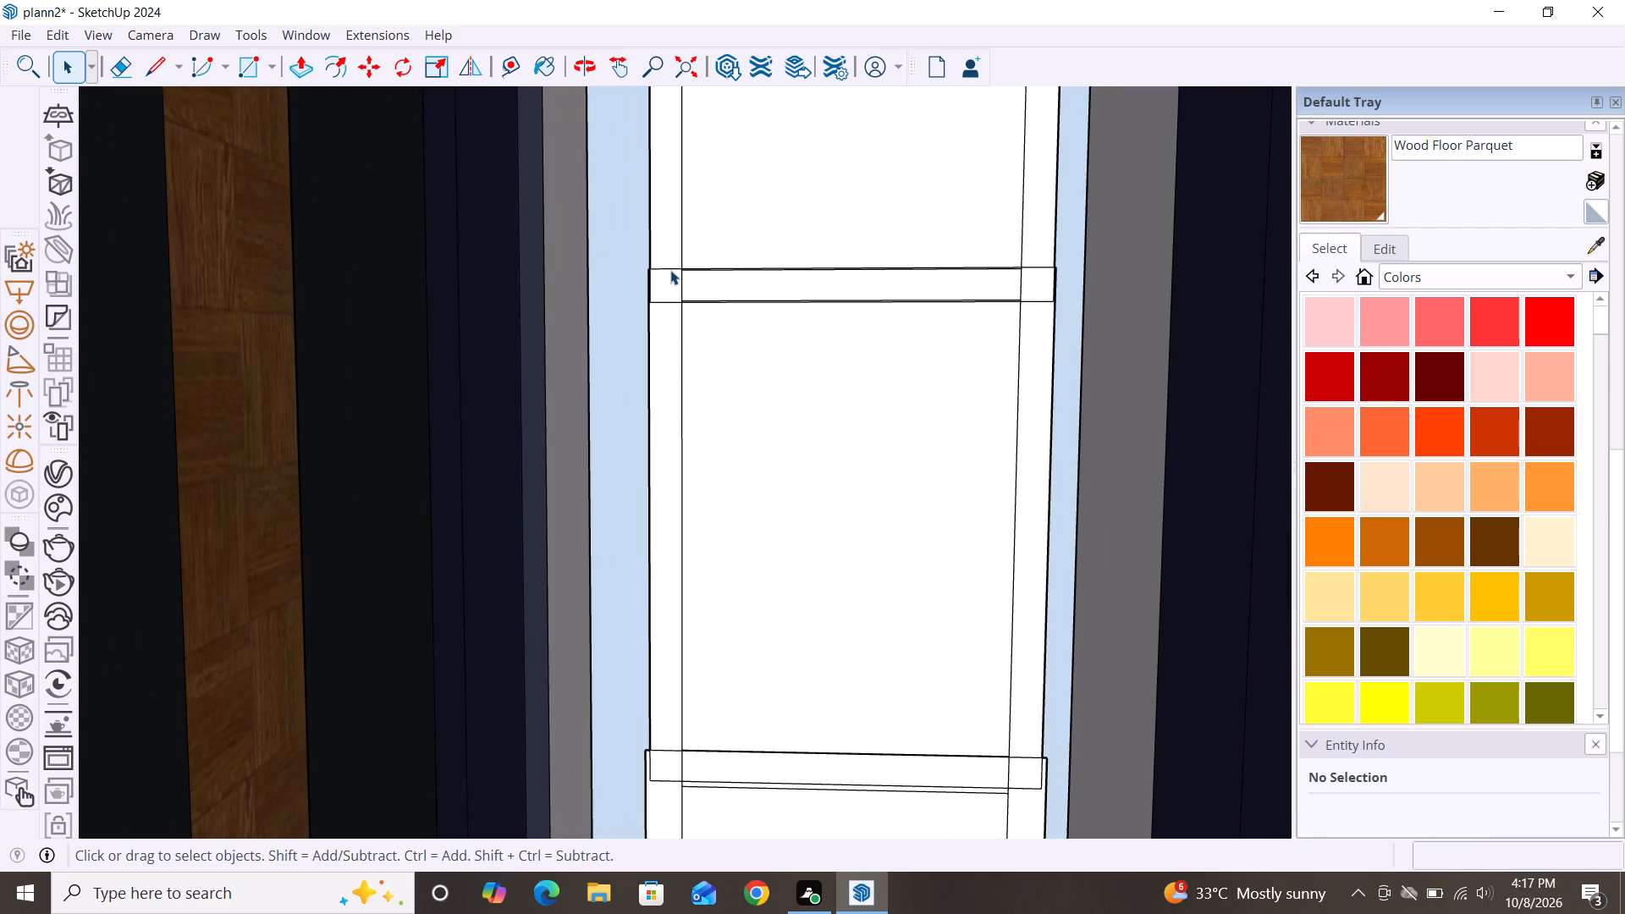
pyautogui.doubleClick(671, 267)
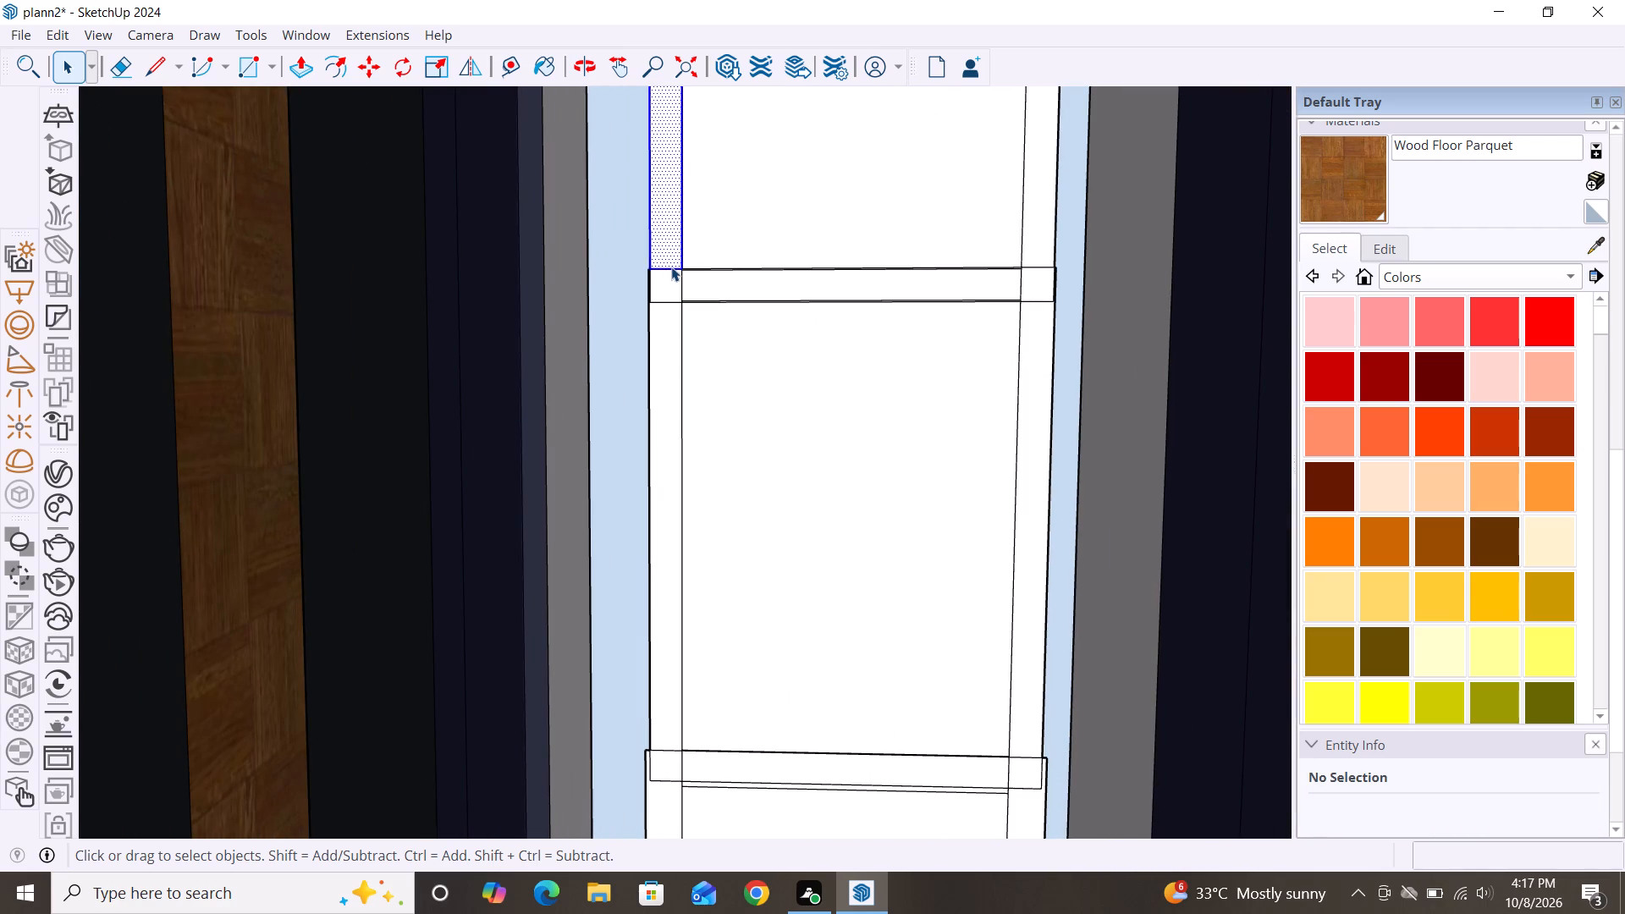
pyautogui.scroll(4, 671, 267)
pyautogui.press('space')
pyautogui.scroll(-2, 644, 290)
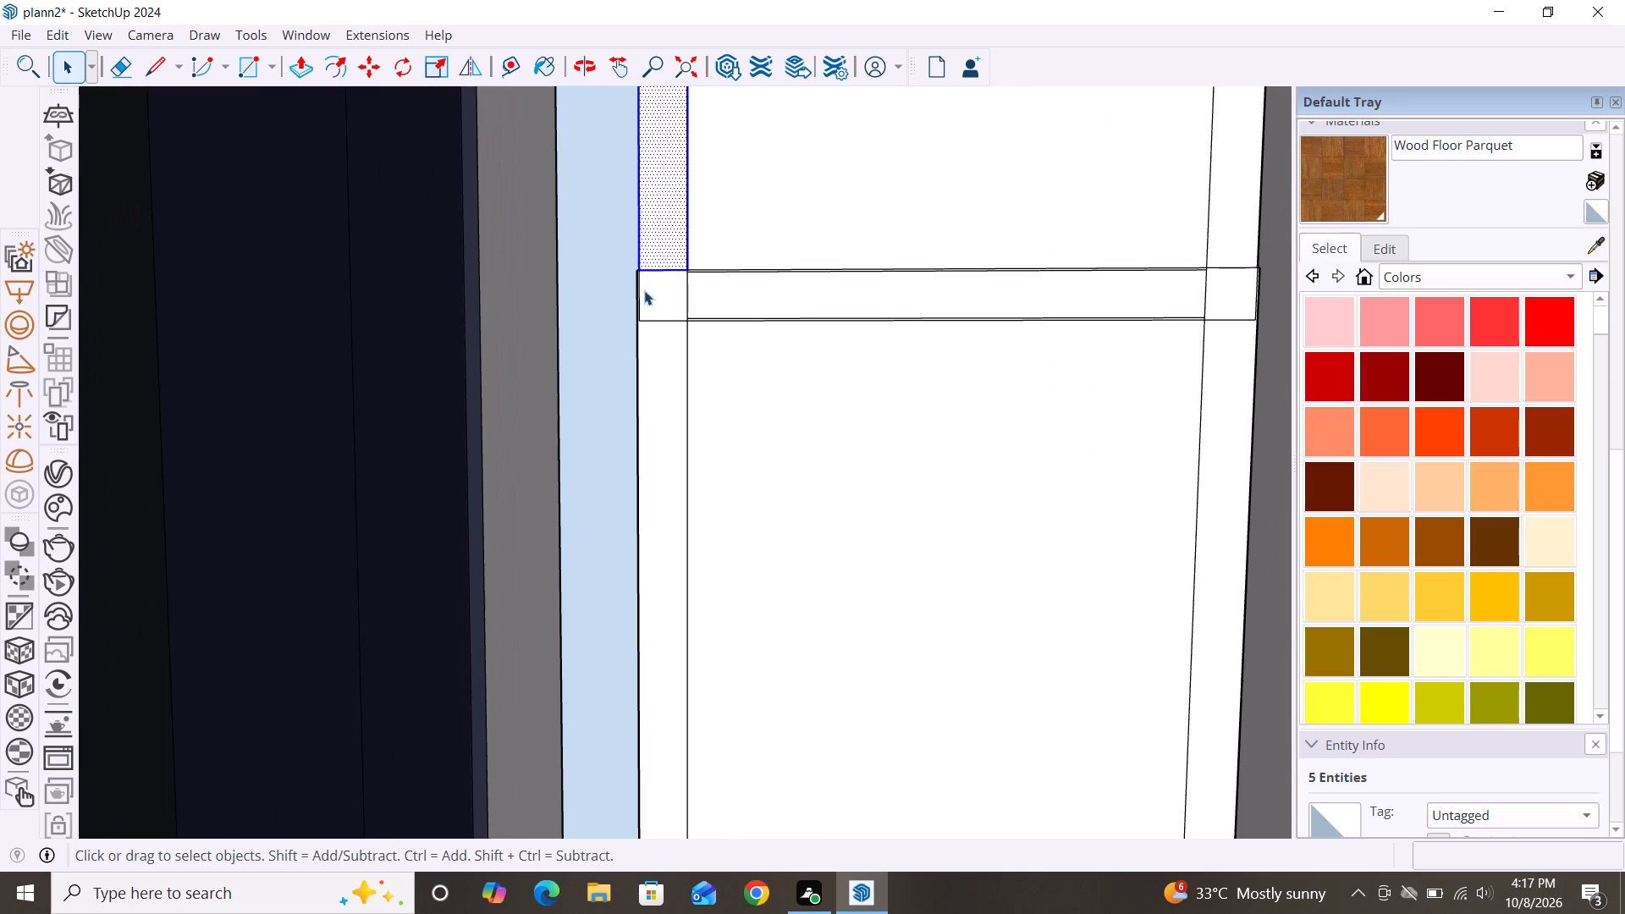
pyautogui.scroll(-7, 644, 290)
pyautogui.click(650, 301)
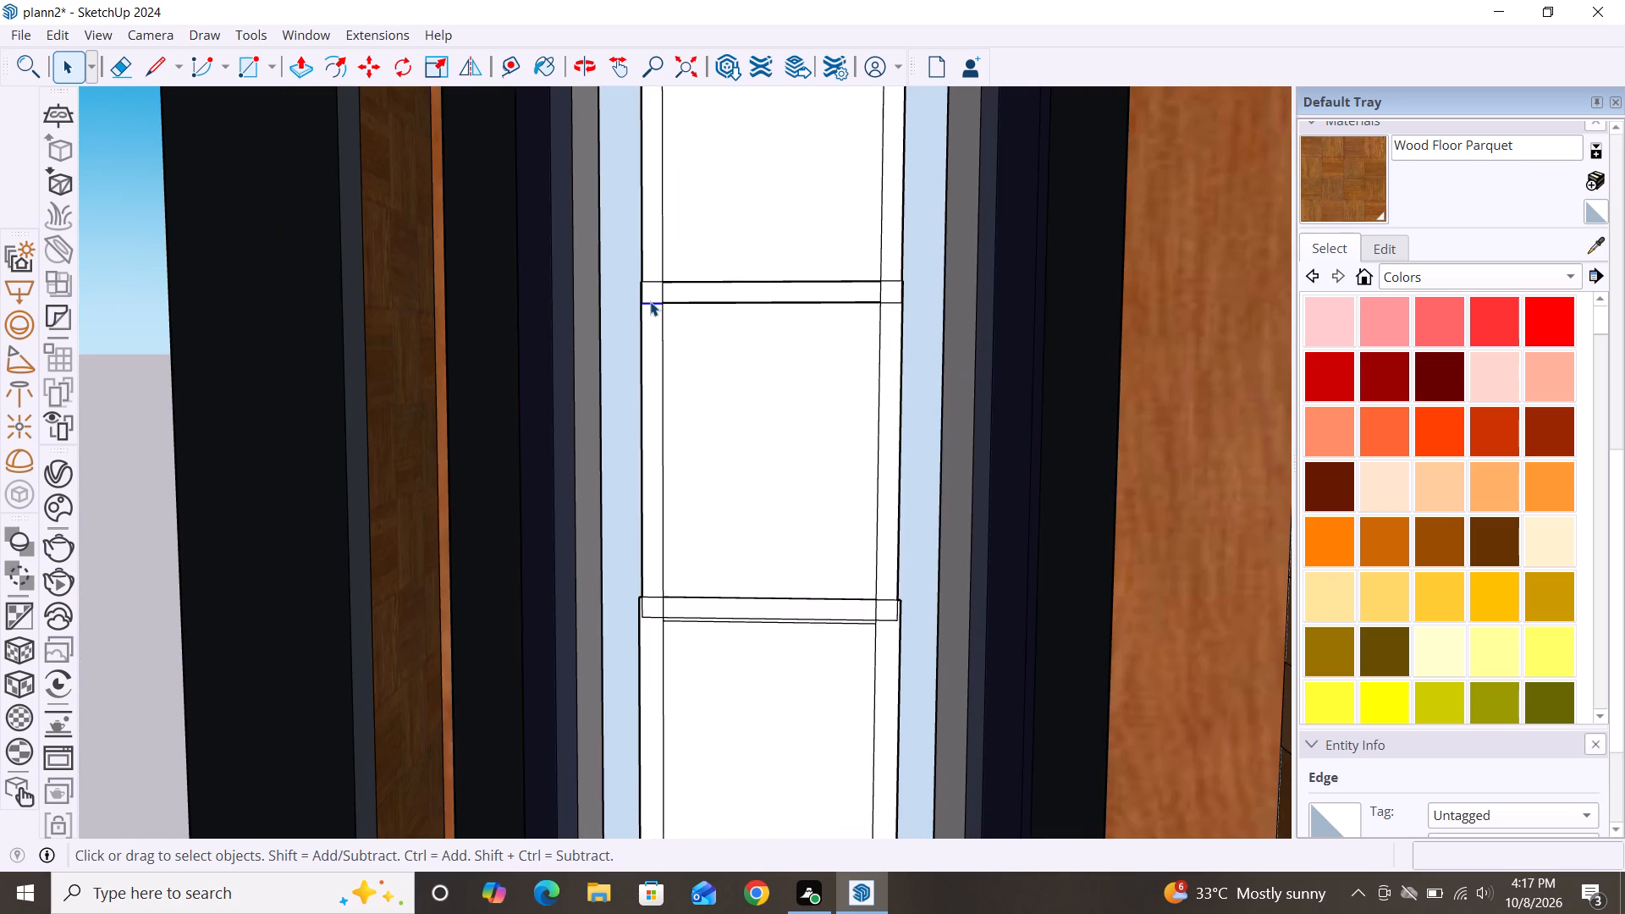
pyautogui.press('Delete')
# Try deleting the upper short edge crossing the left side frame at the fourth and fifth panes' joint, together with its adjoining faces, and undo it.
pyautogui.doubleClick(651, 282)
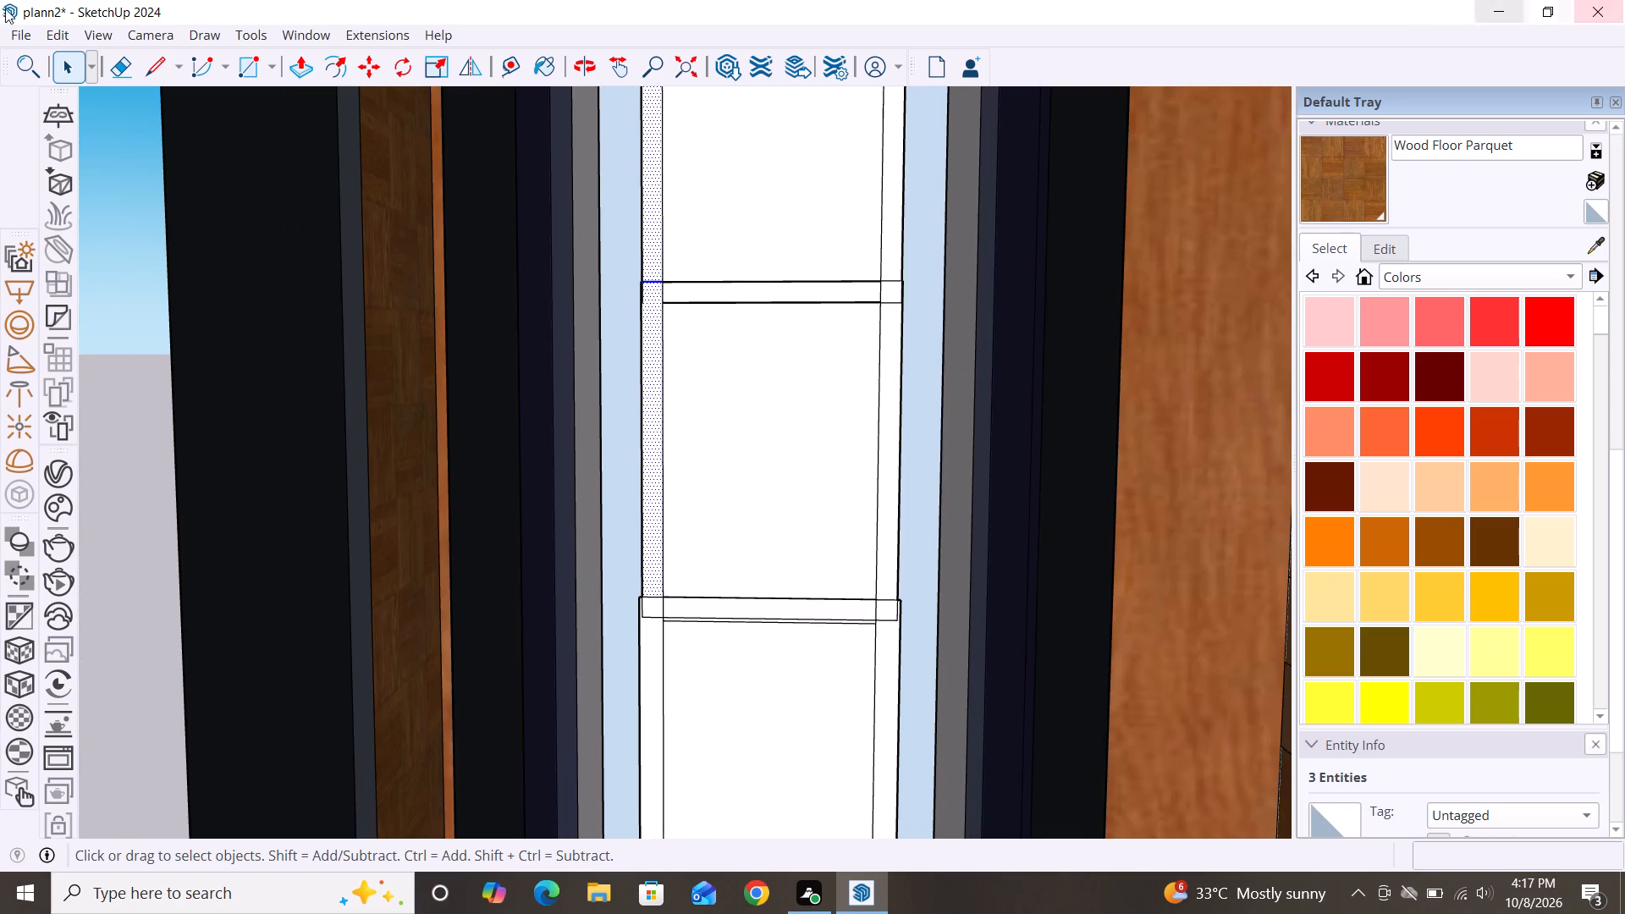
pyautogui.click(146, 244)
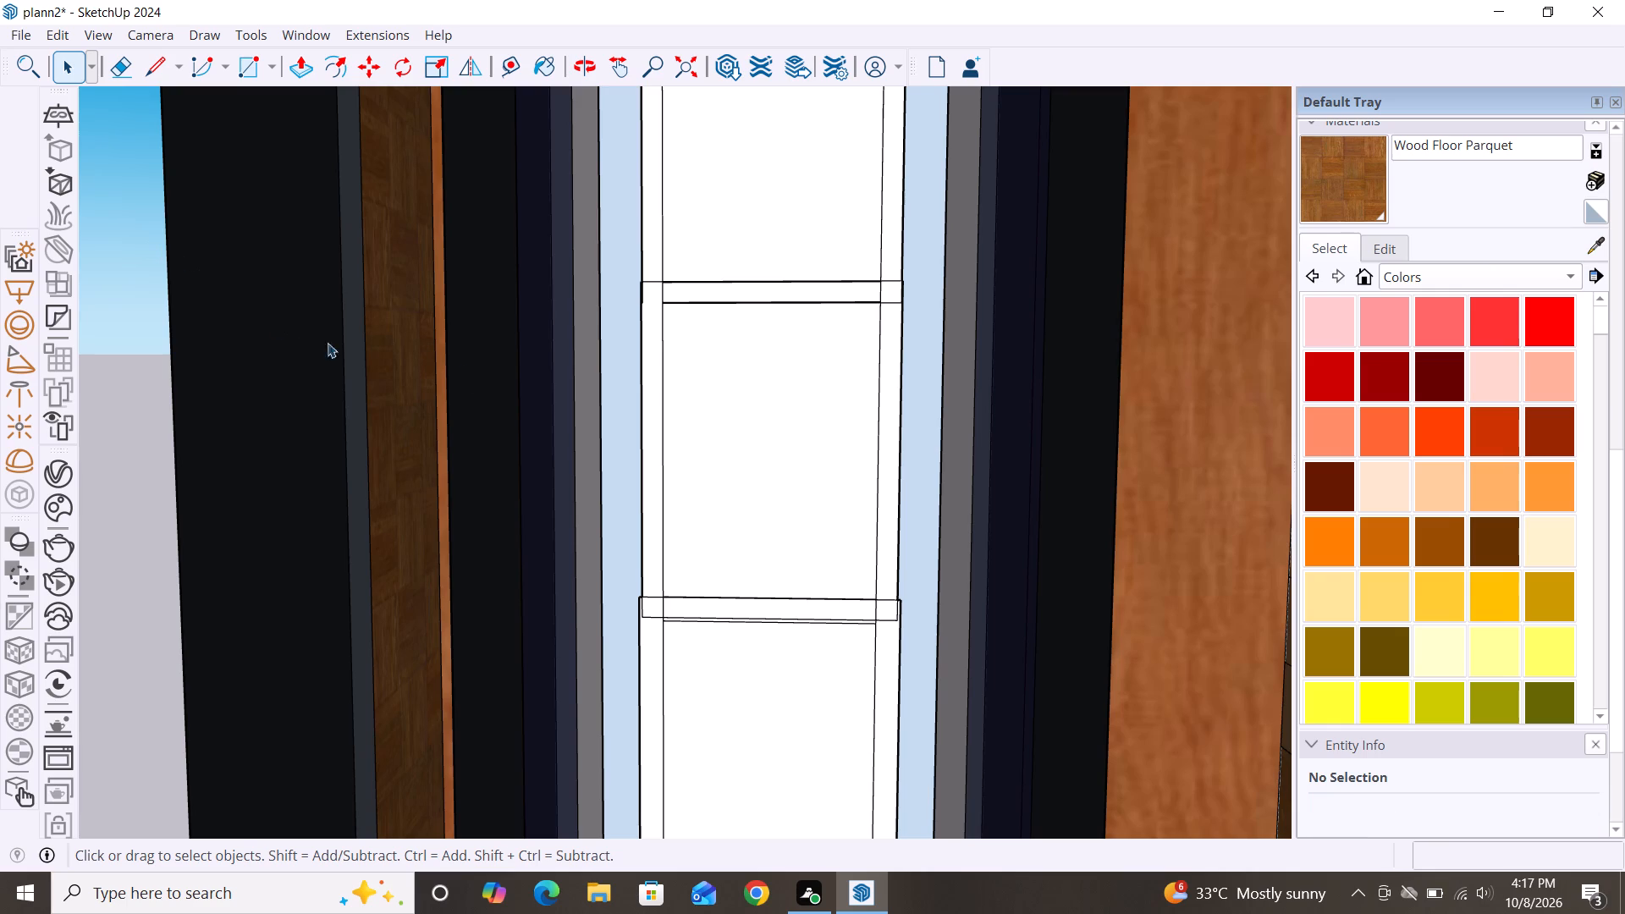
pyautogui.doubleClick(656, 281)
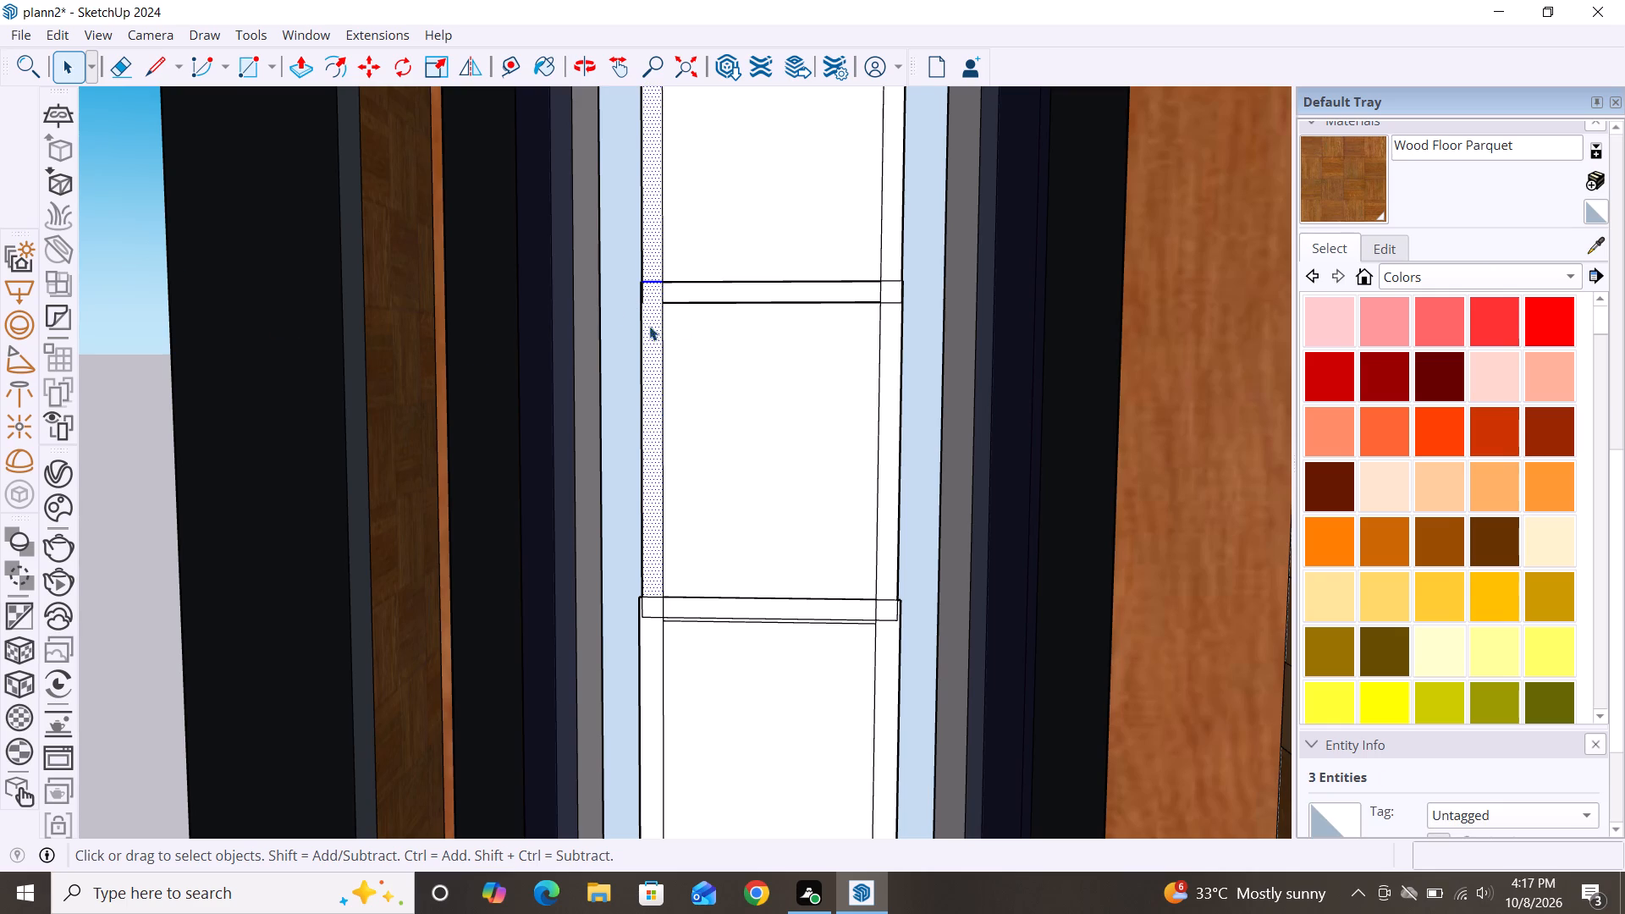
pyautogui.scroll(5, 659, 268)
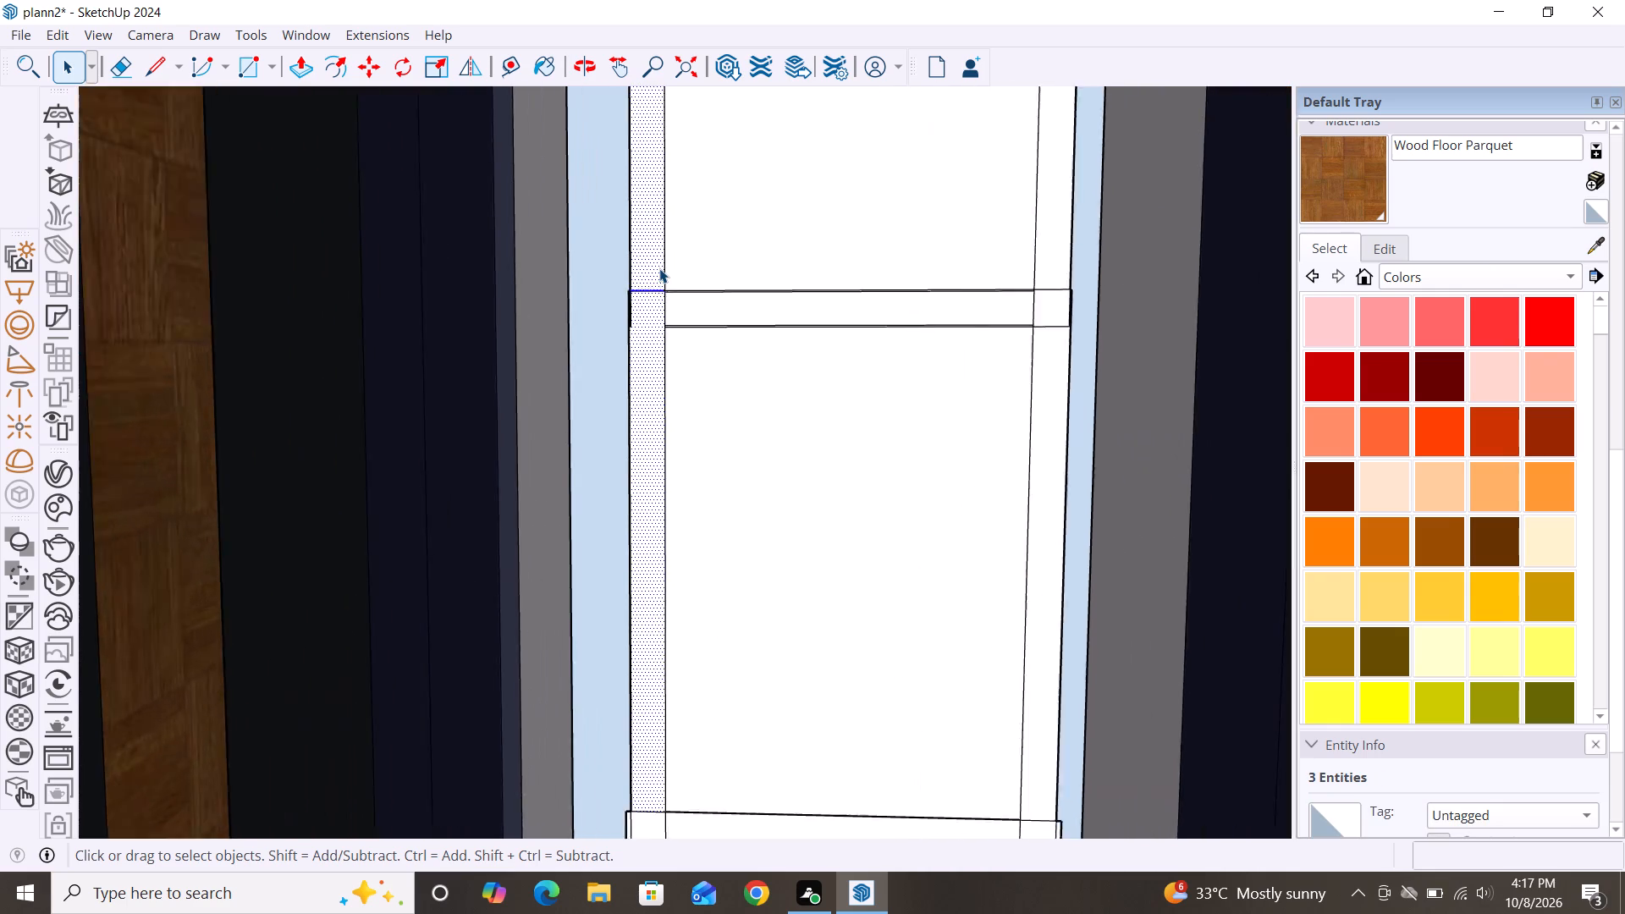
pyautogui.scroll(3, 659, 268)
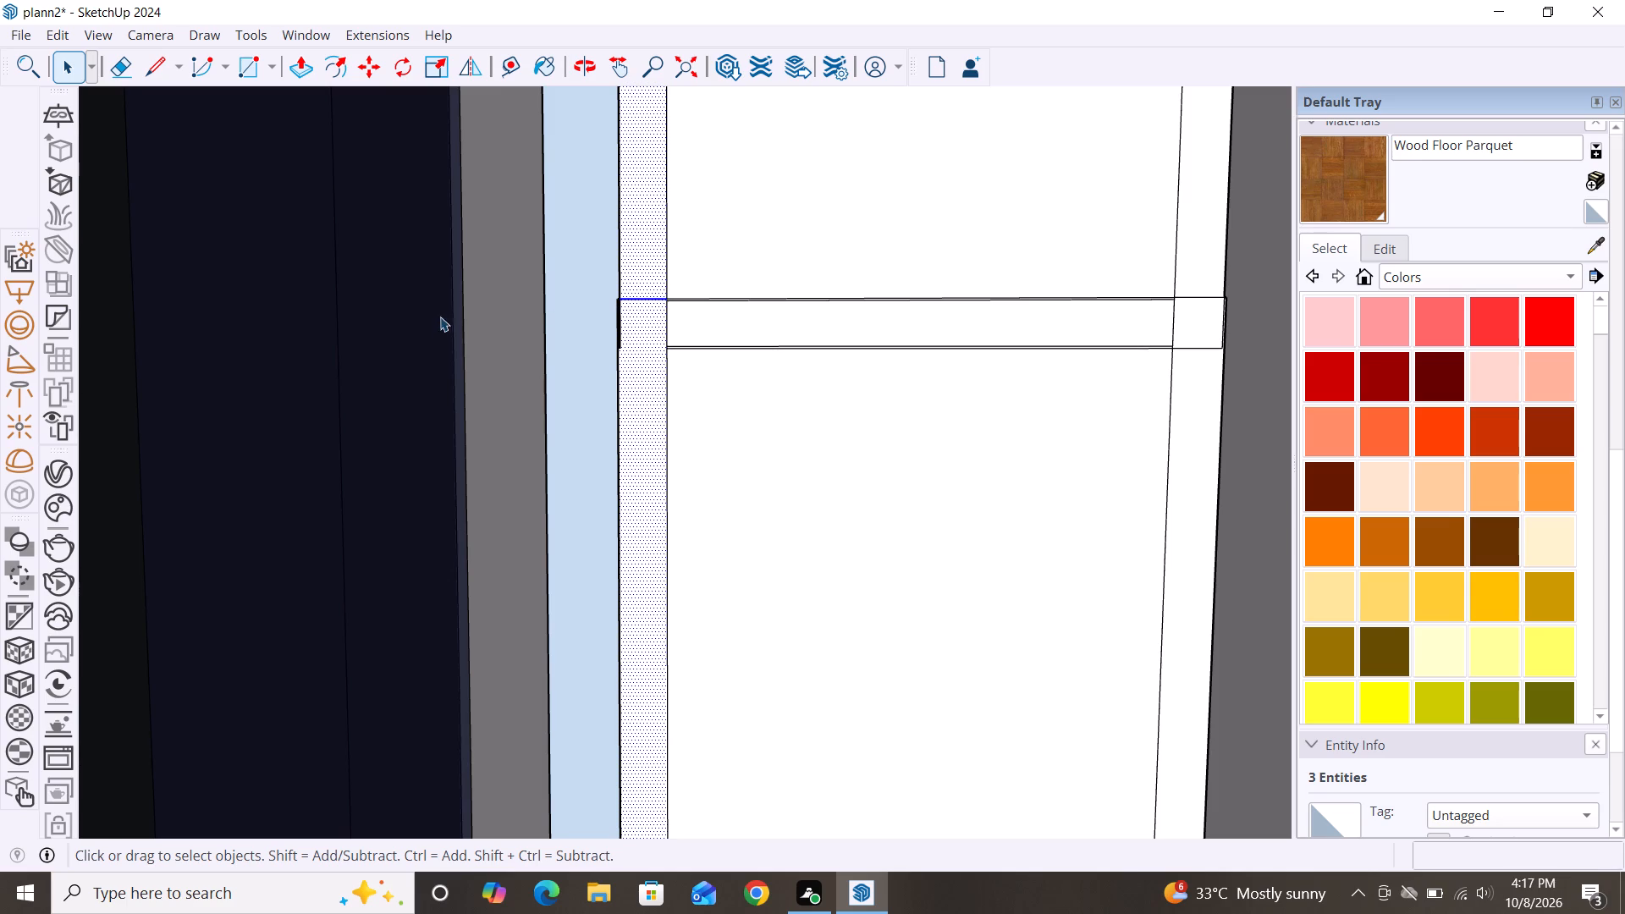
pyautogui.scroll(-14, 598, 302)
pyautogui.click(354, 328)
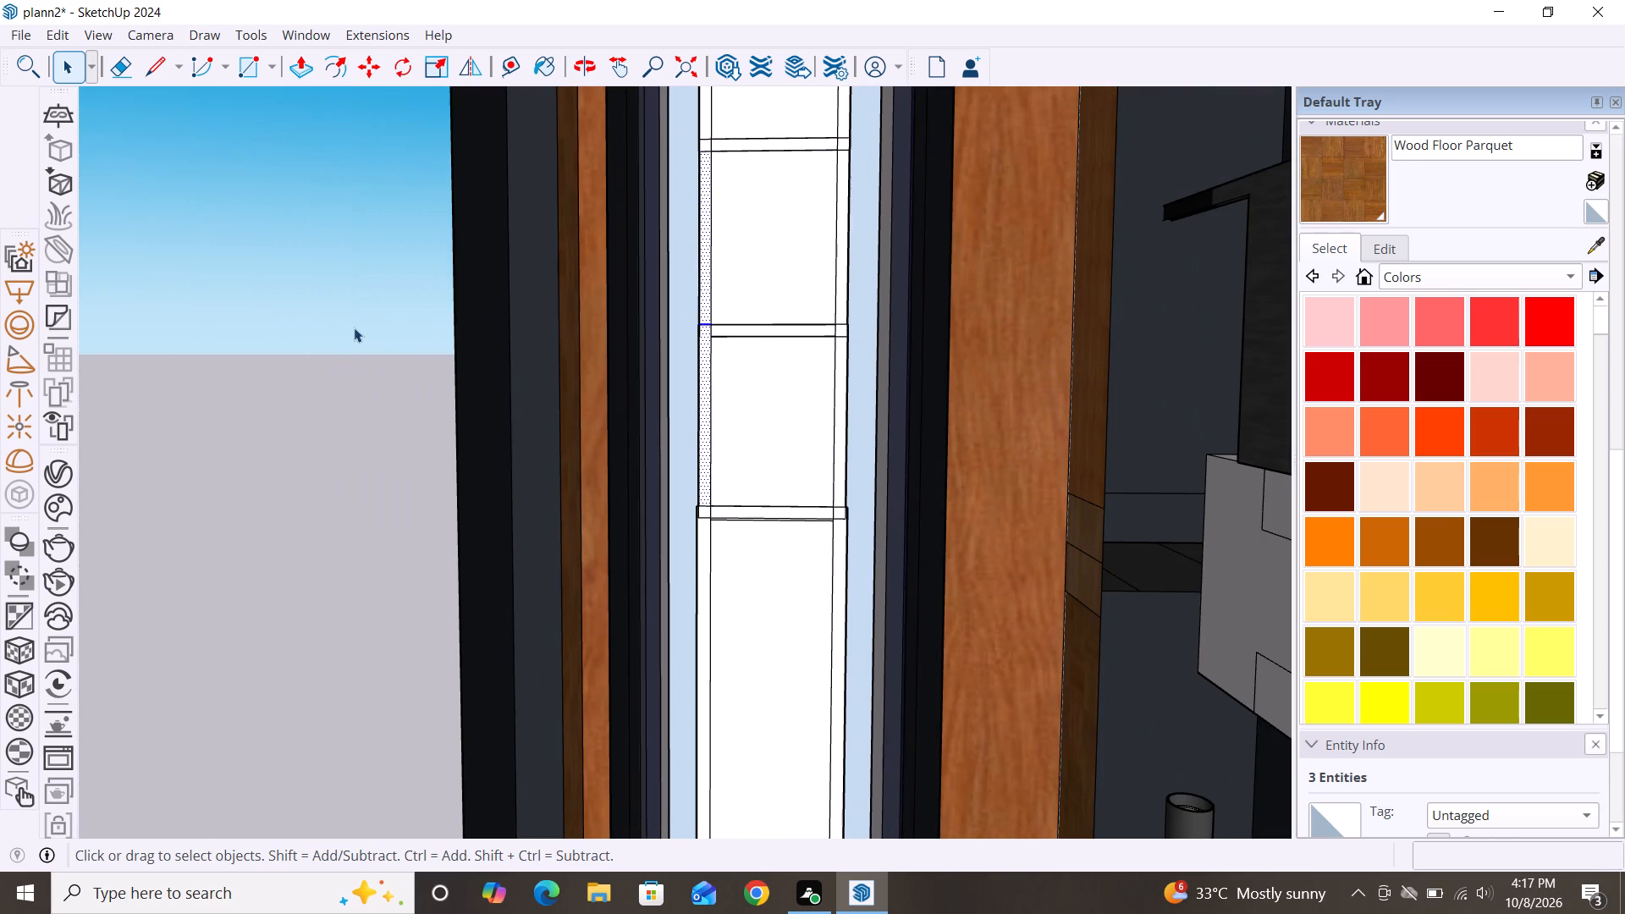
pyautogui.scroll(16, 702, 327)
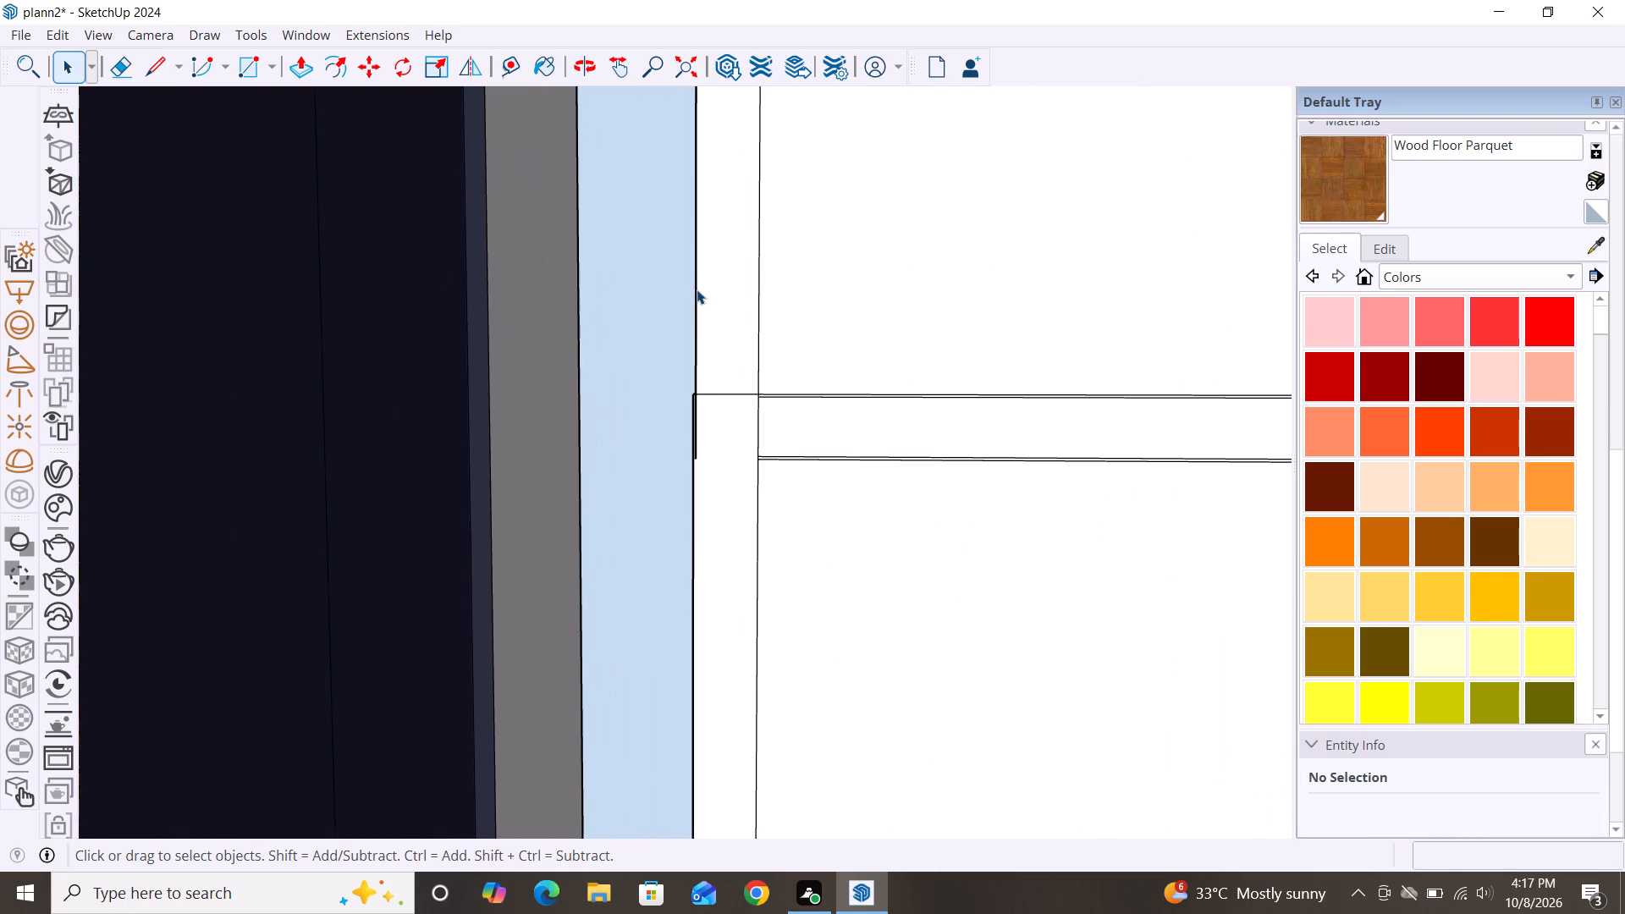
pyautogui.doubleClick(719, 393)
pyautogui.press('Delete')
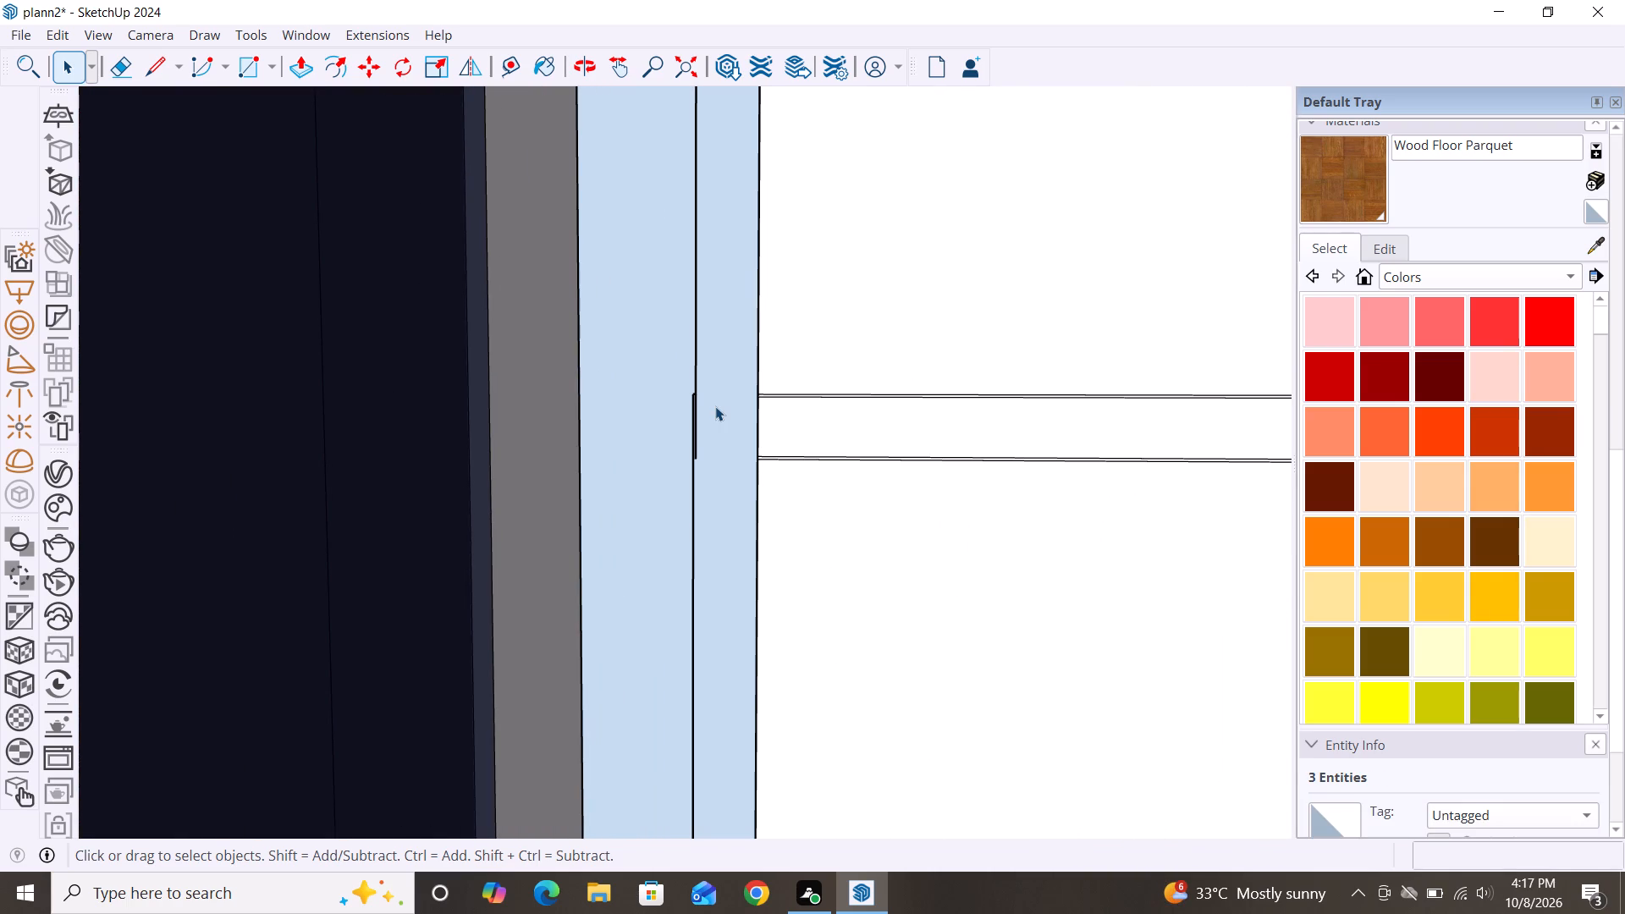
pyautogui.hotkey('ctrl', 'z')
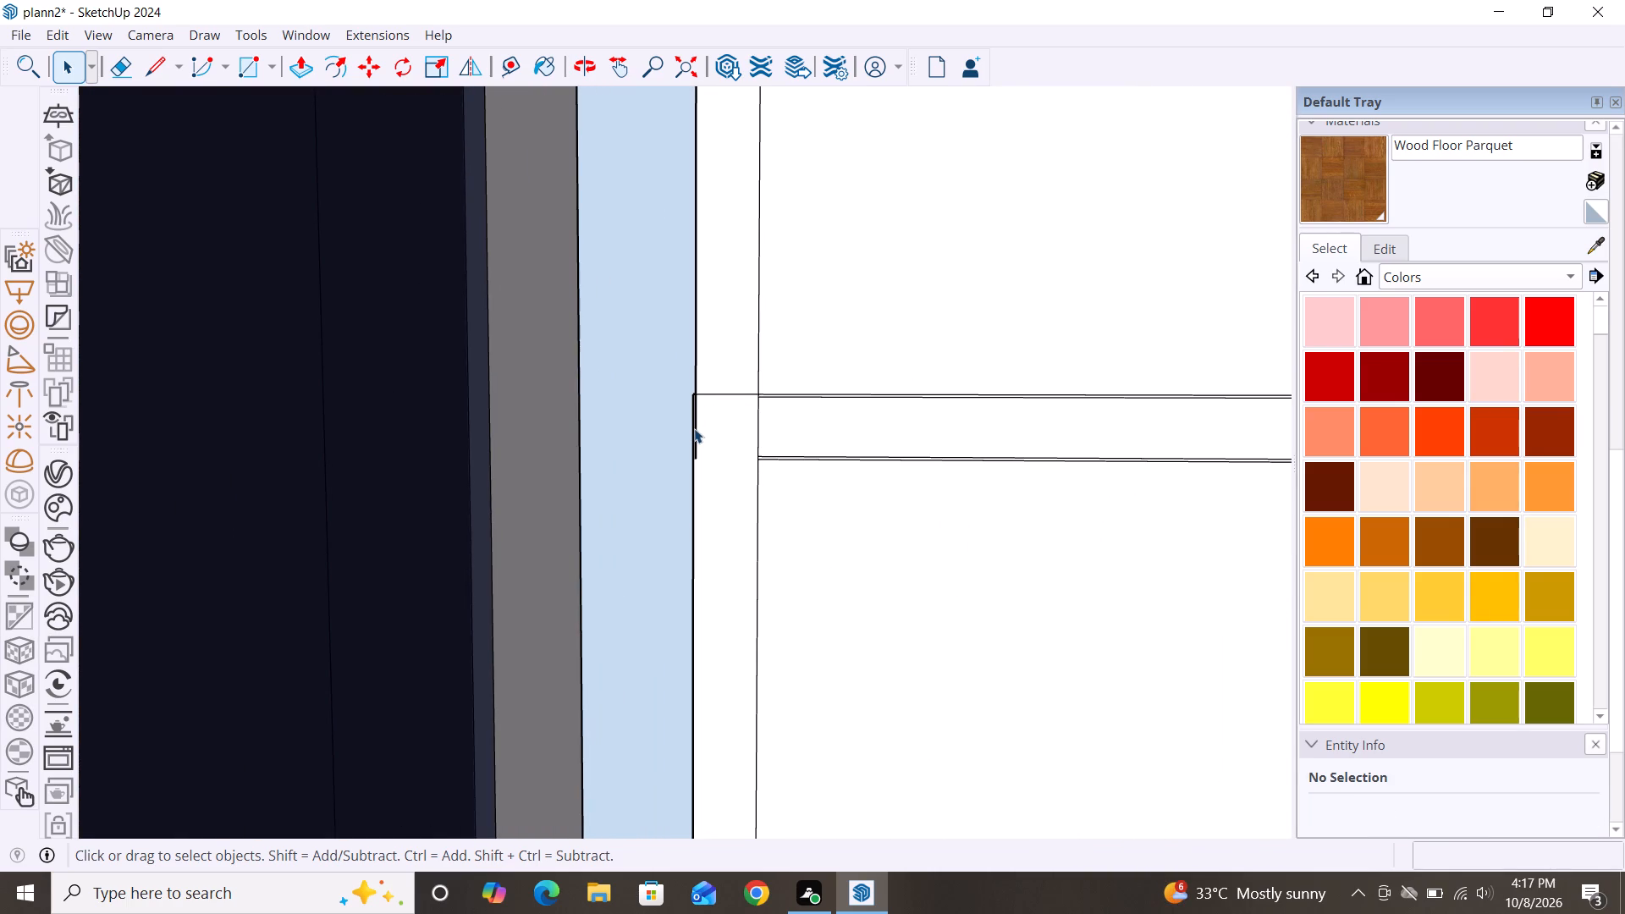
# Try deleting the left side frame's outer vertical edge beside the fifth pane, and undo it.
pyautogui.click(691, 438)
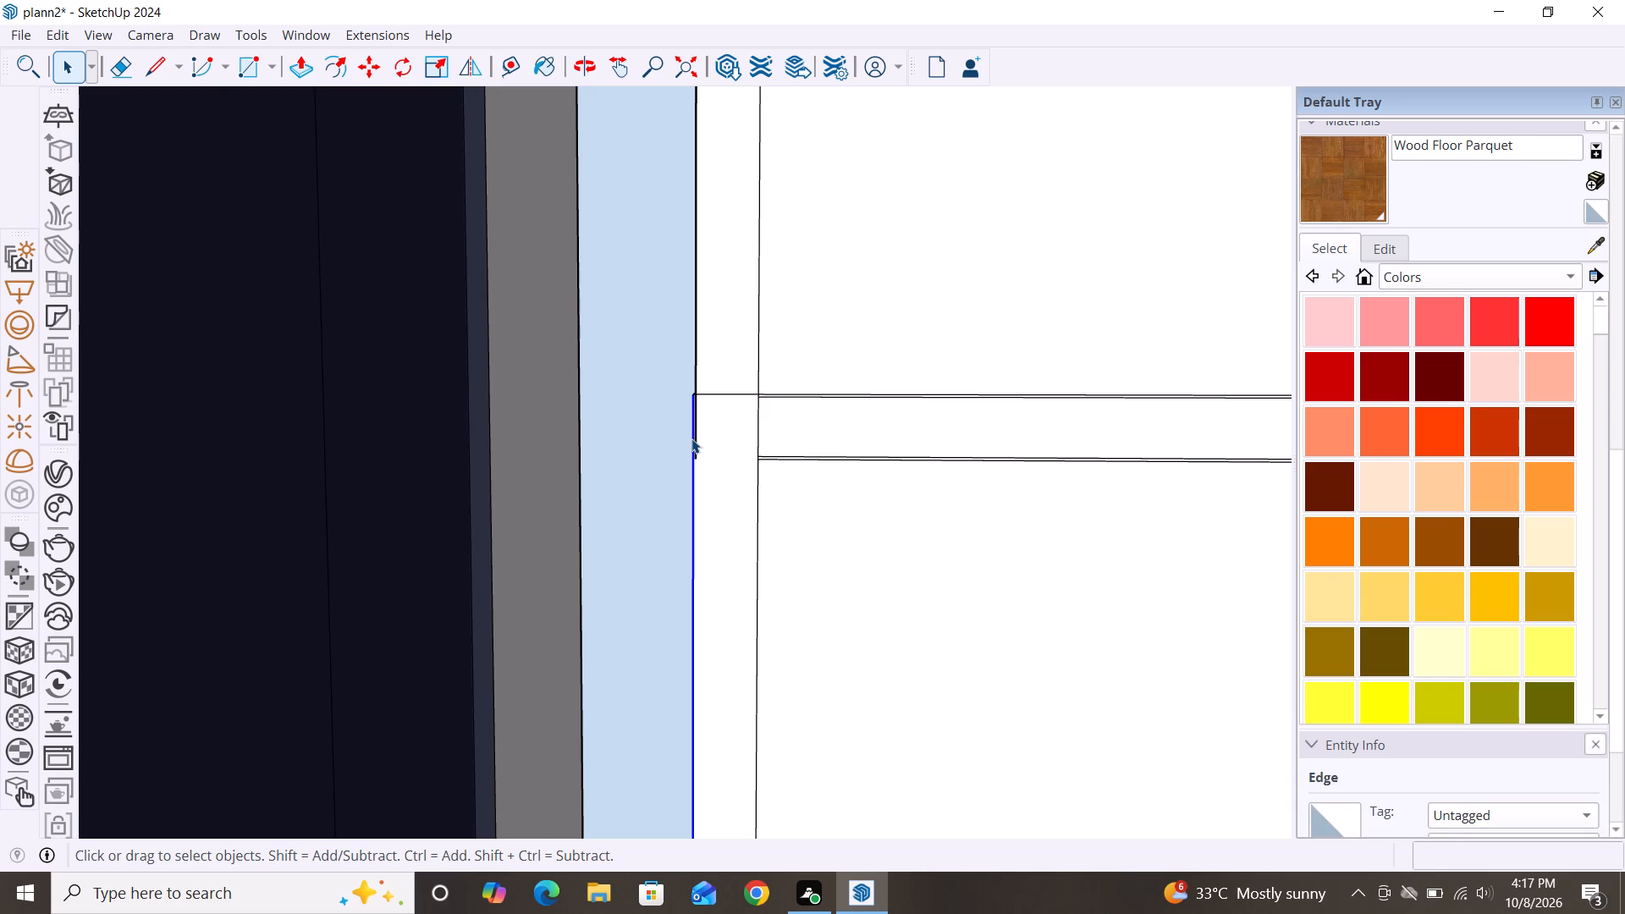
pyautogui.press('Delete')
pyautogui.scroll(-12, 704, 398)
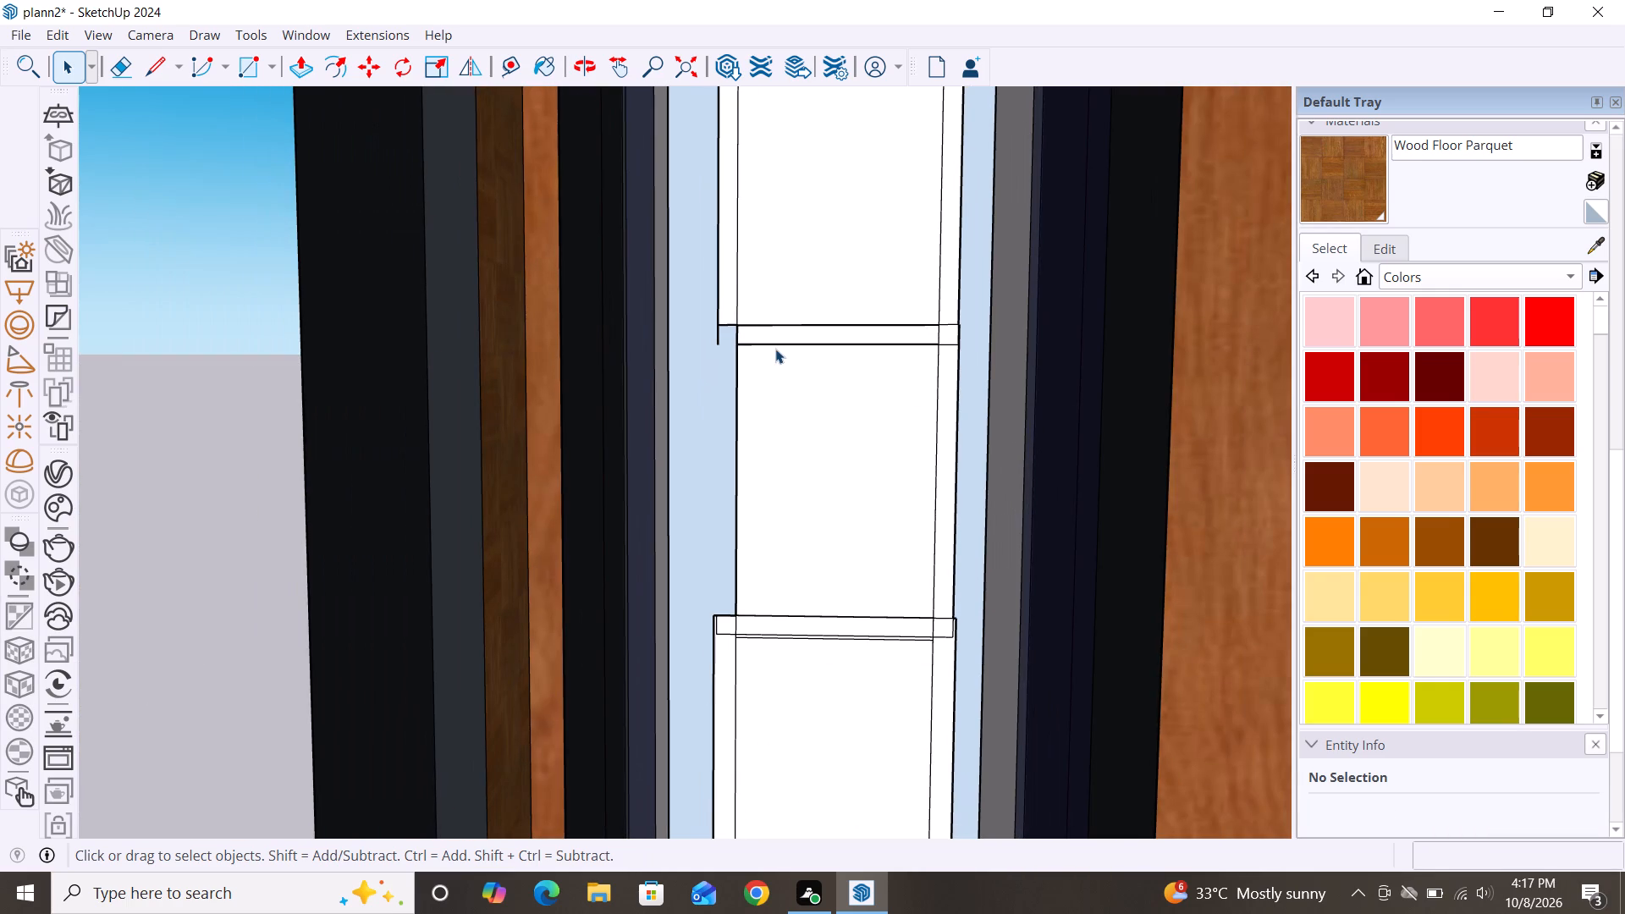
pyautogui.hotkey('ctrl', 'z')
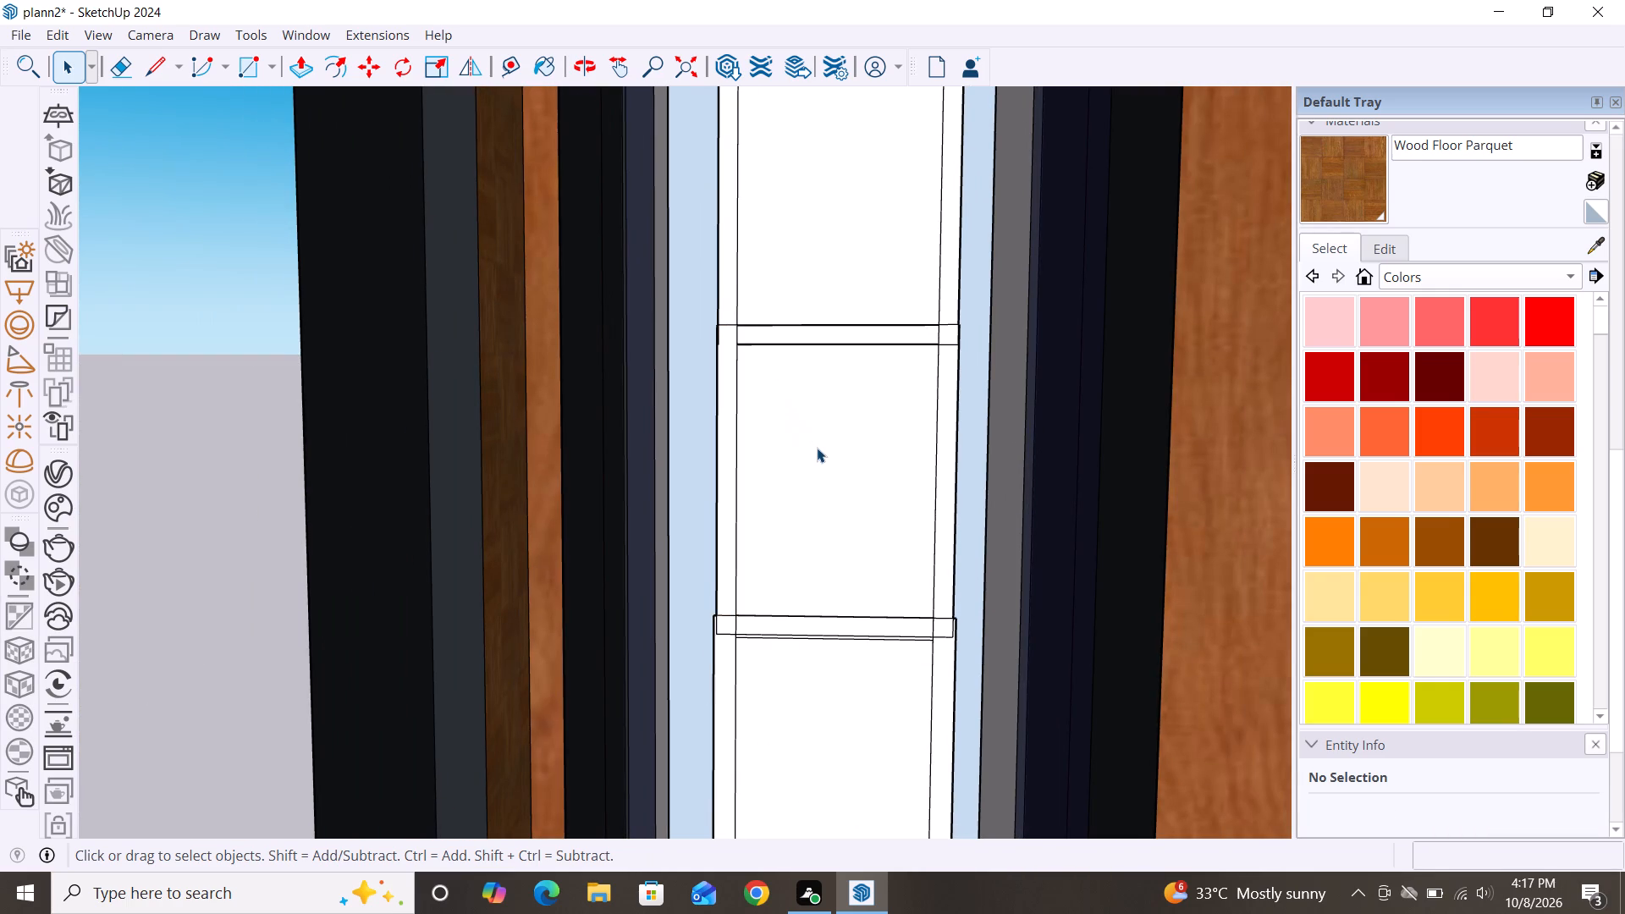
# Delete both short crossing edges and the overlapping vertical edge from the right side frame at the fourth and fifth panes' joint.
pyautogui.scroll(7, 962, 333)
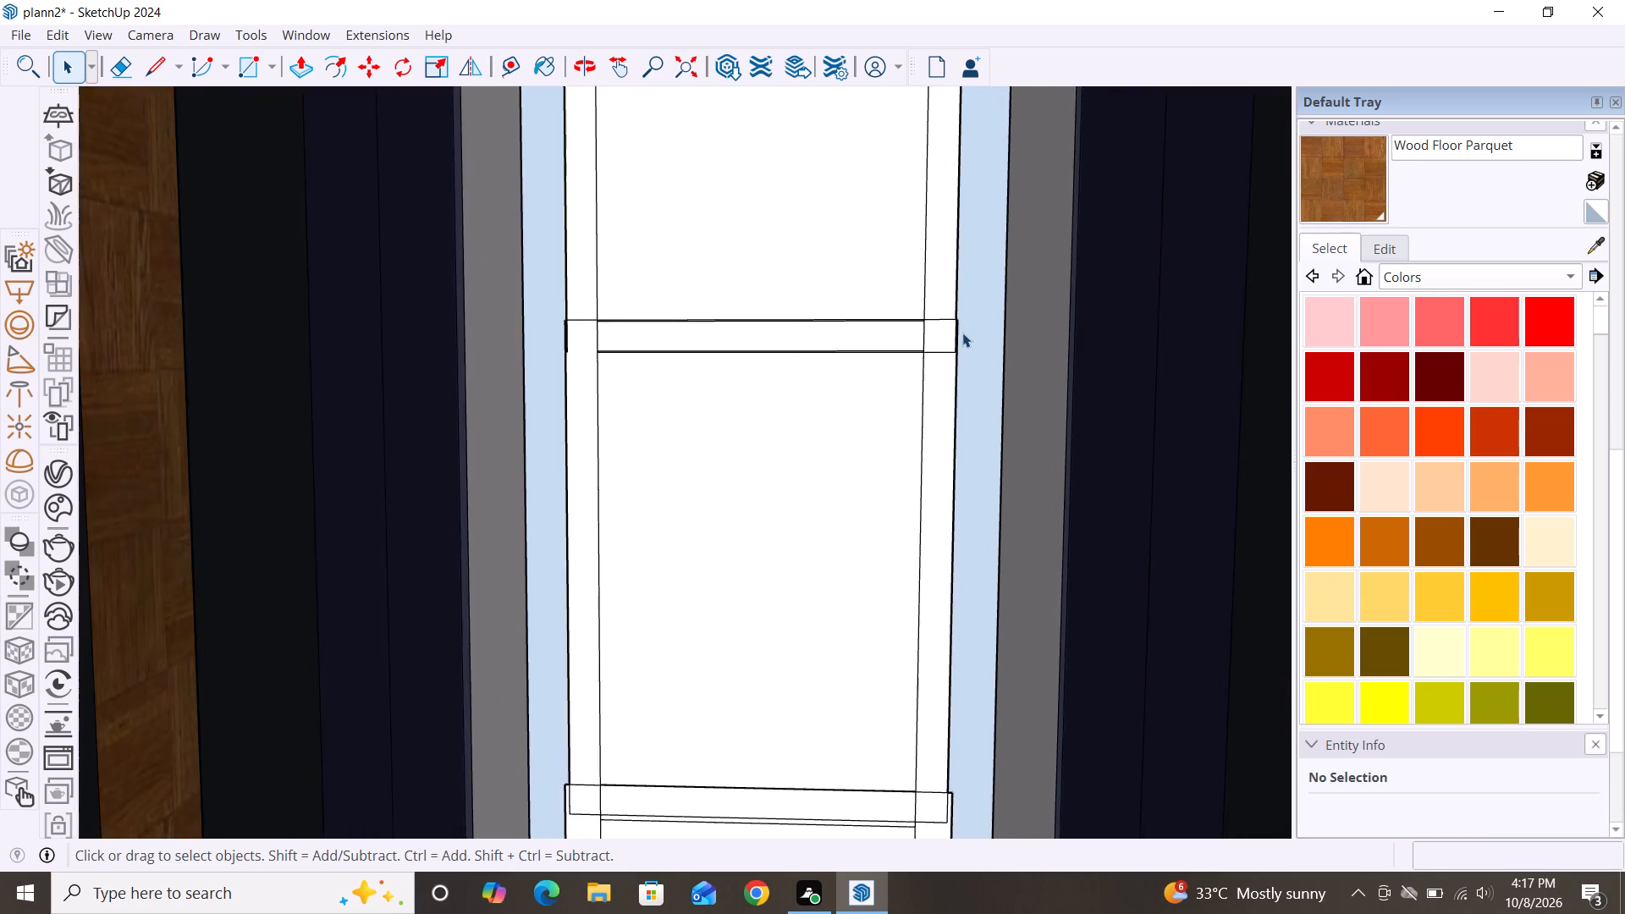
pyautogui.scroll(4, 962, 333)
pyautogui.click(904, 294)
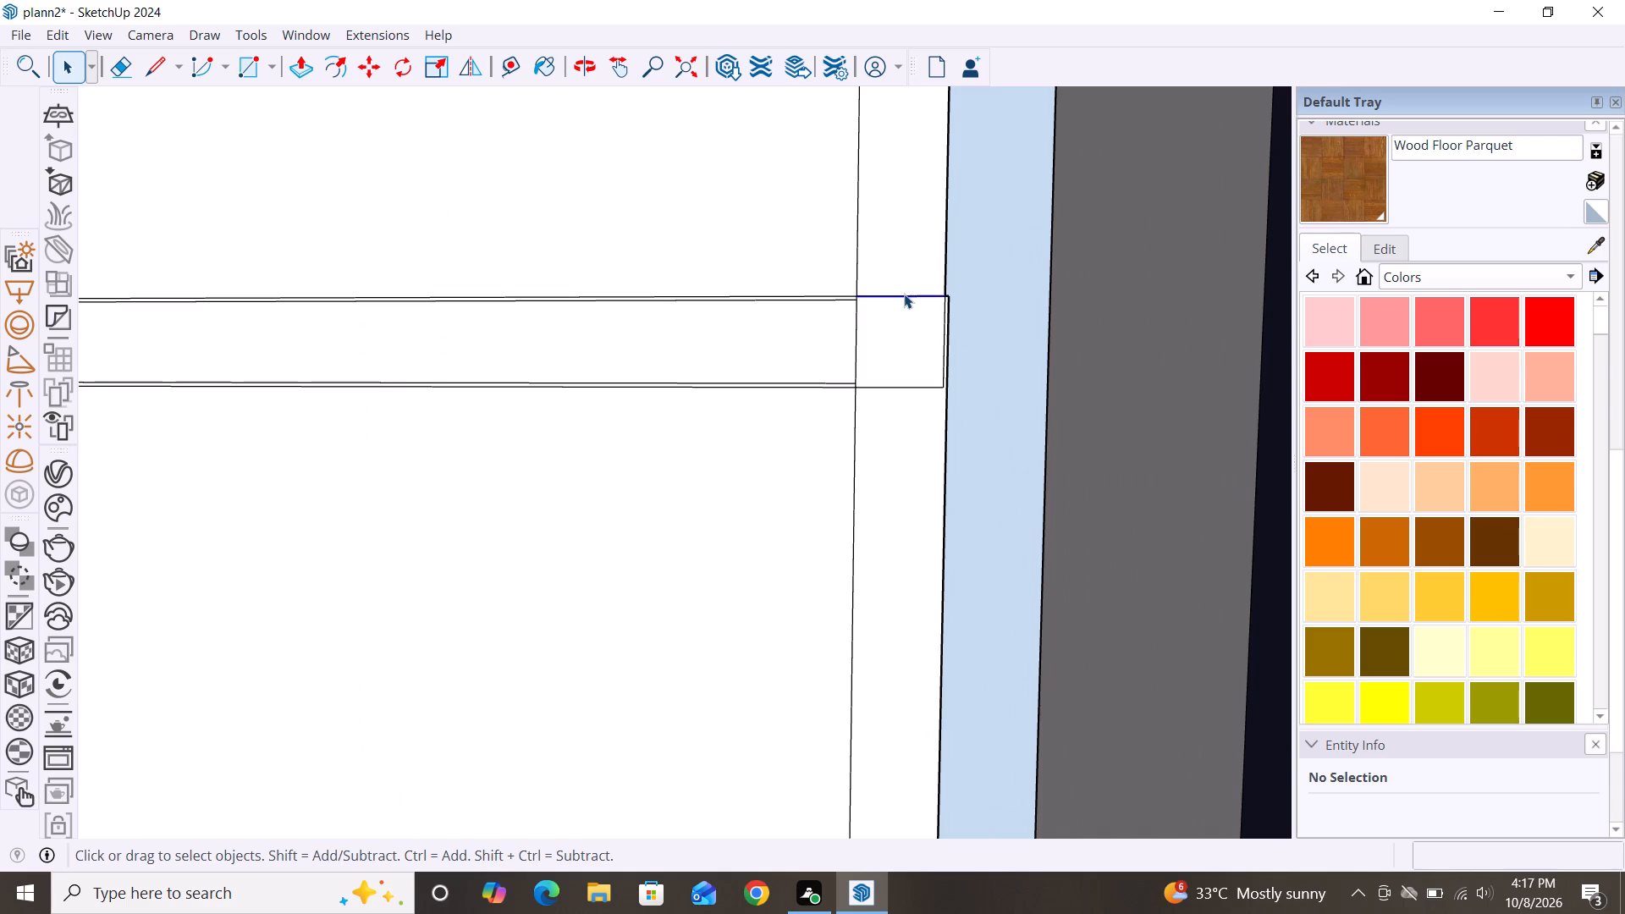
pyautogui.press('Delete')
pyautogui.click(911, 386)
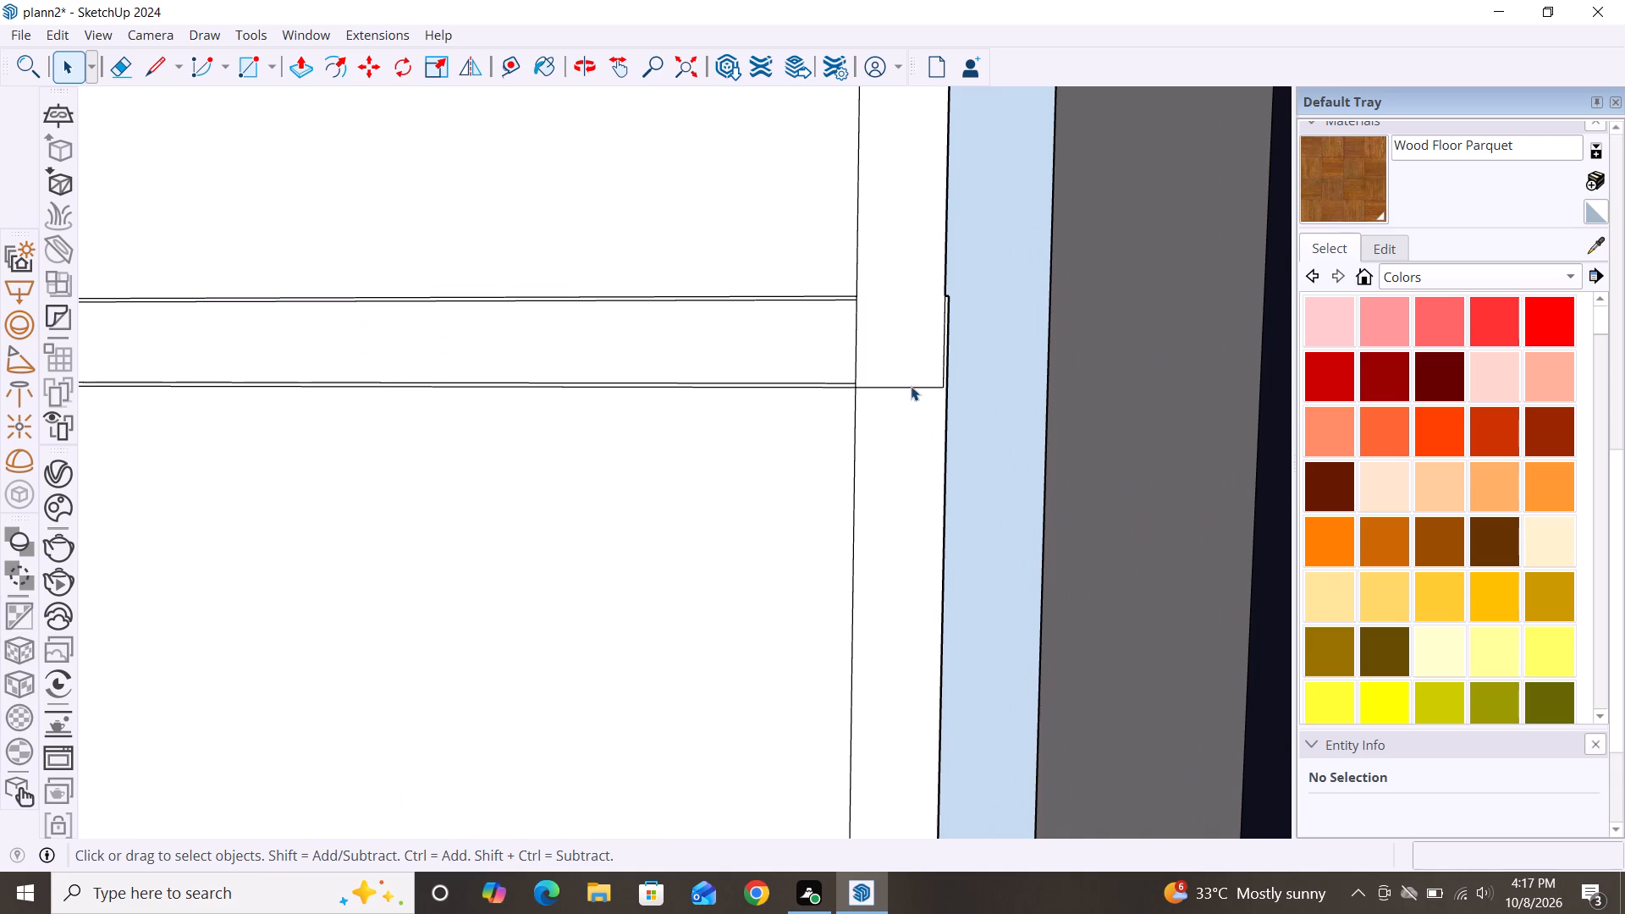
pyautogui.press('Delete')
pyautogui.click(941, 380)
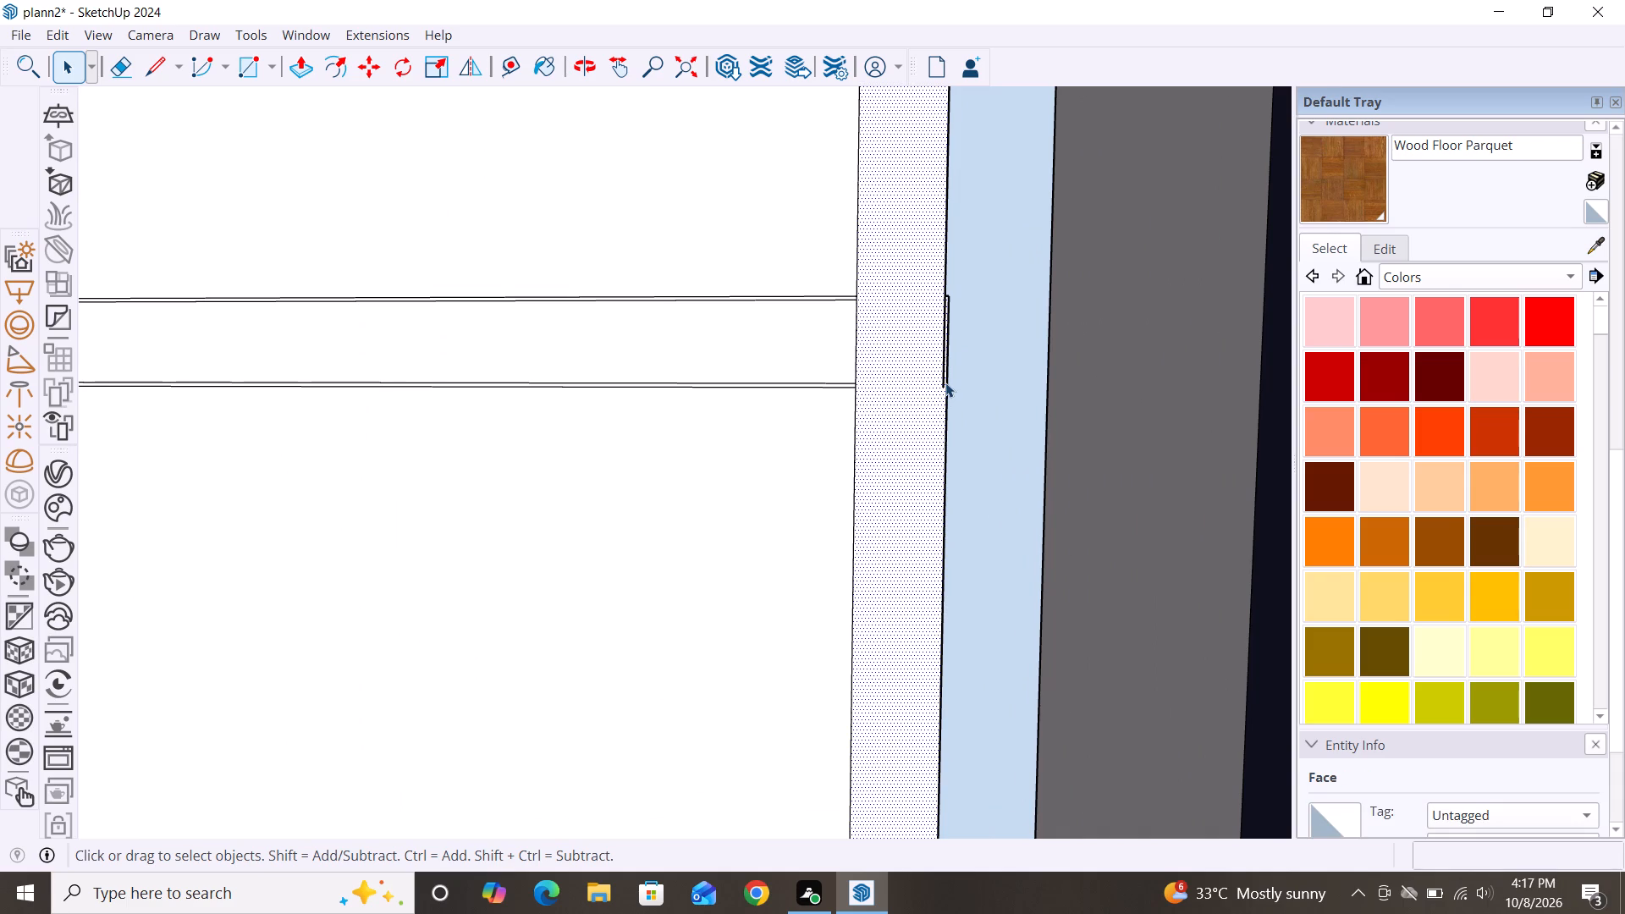
pyautogui.doubleClick(945, 379)
pyautogui.press('Delete')
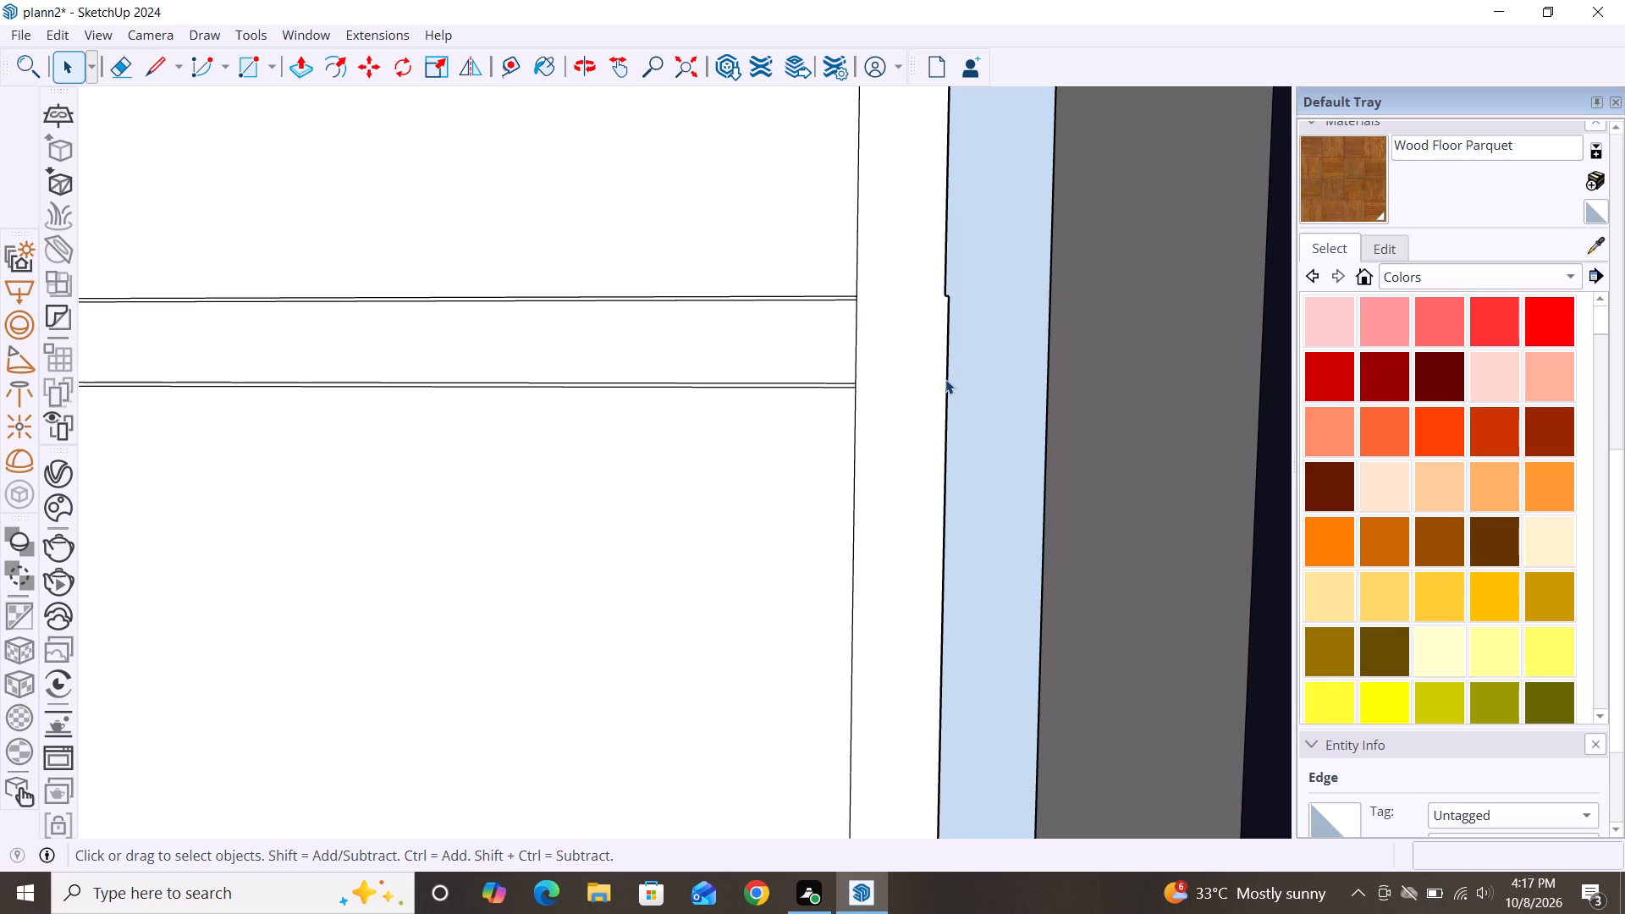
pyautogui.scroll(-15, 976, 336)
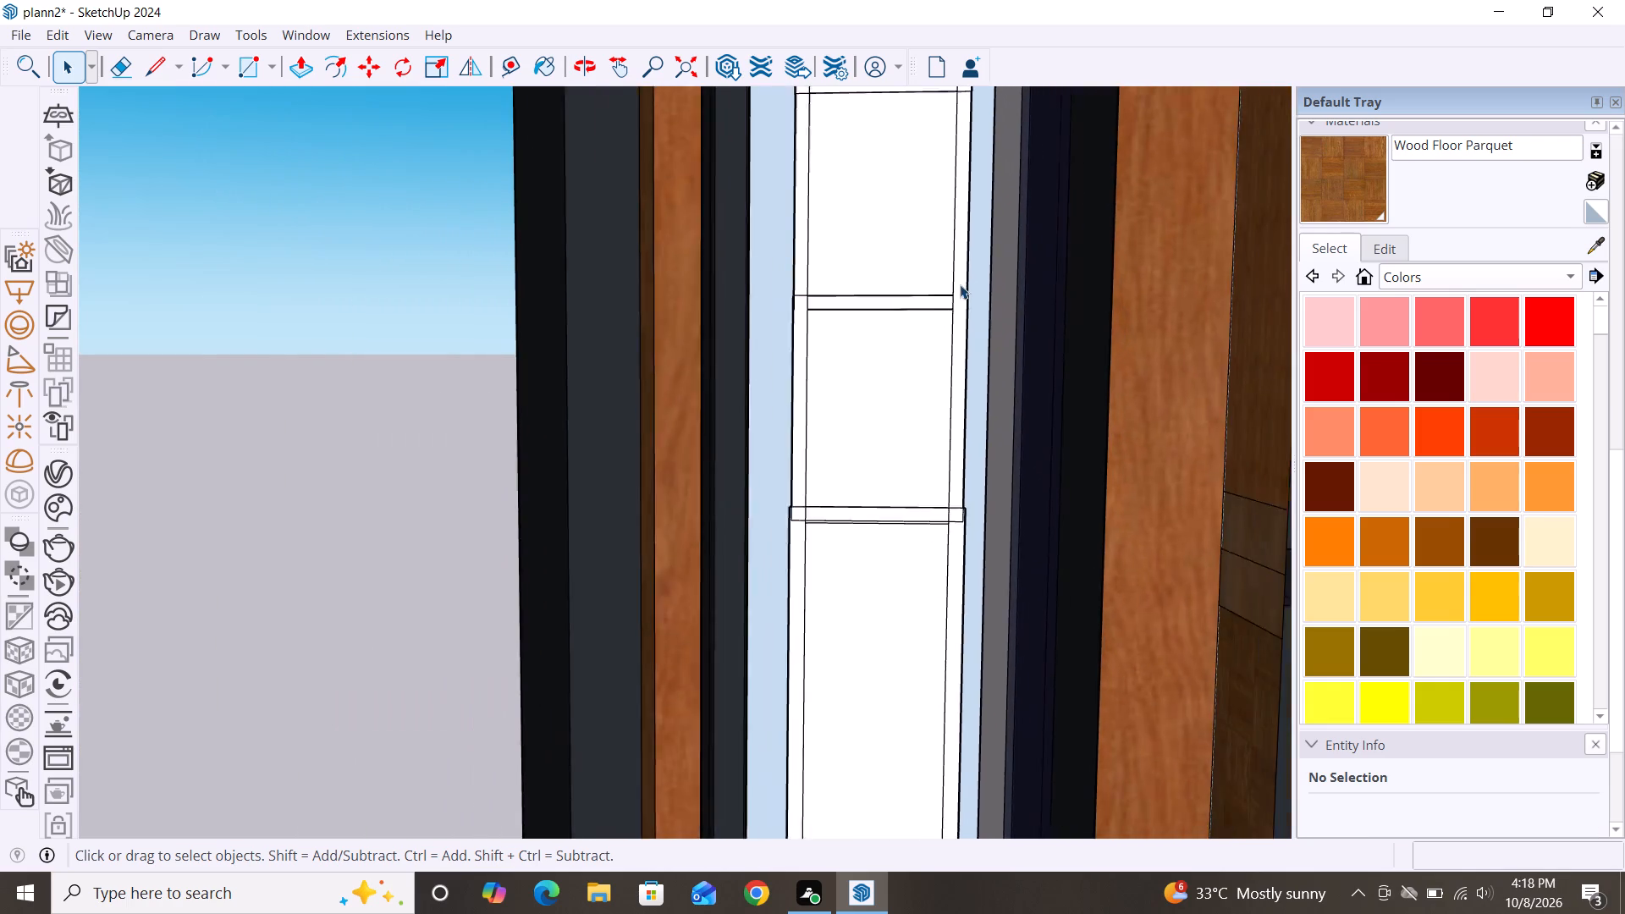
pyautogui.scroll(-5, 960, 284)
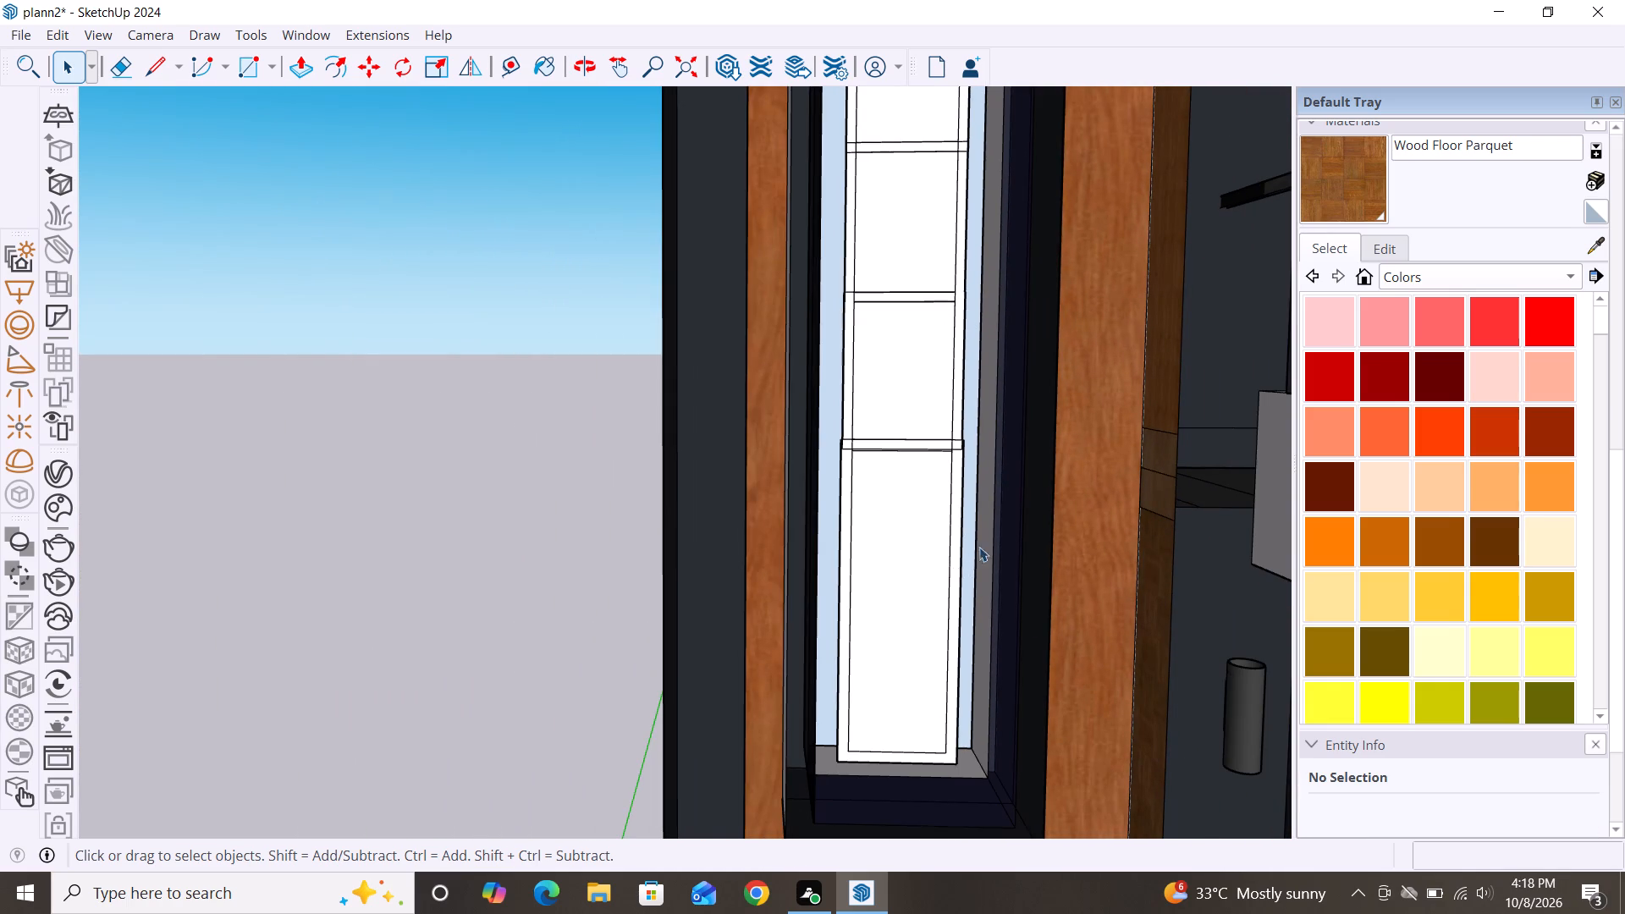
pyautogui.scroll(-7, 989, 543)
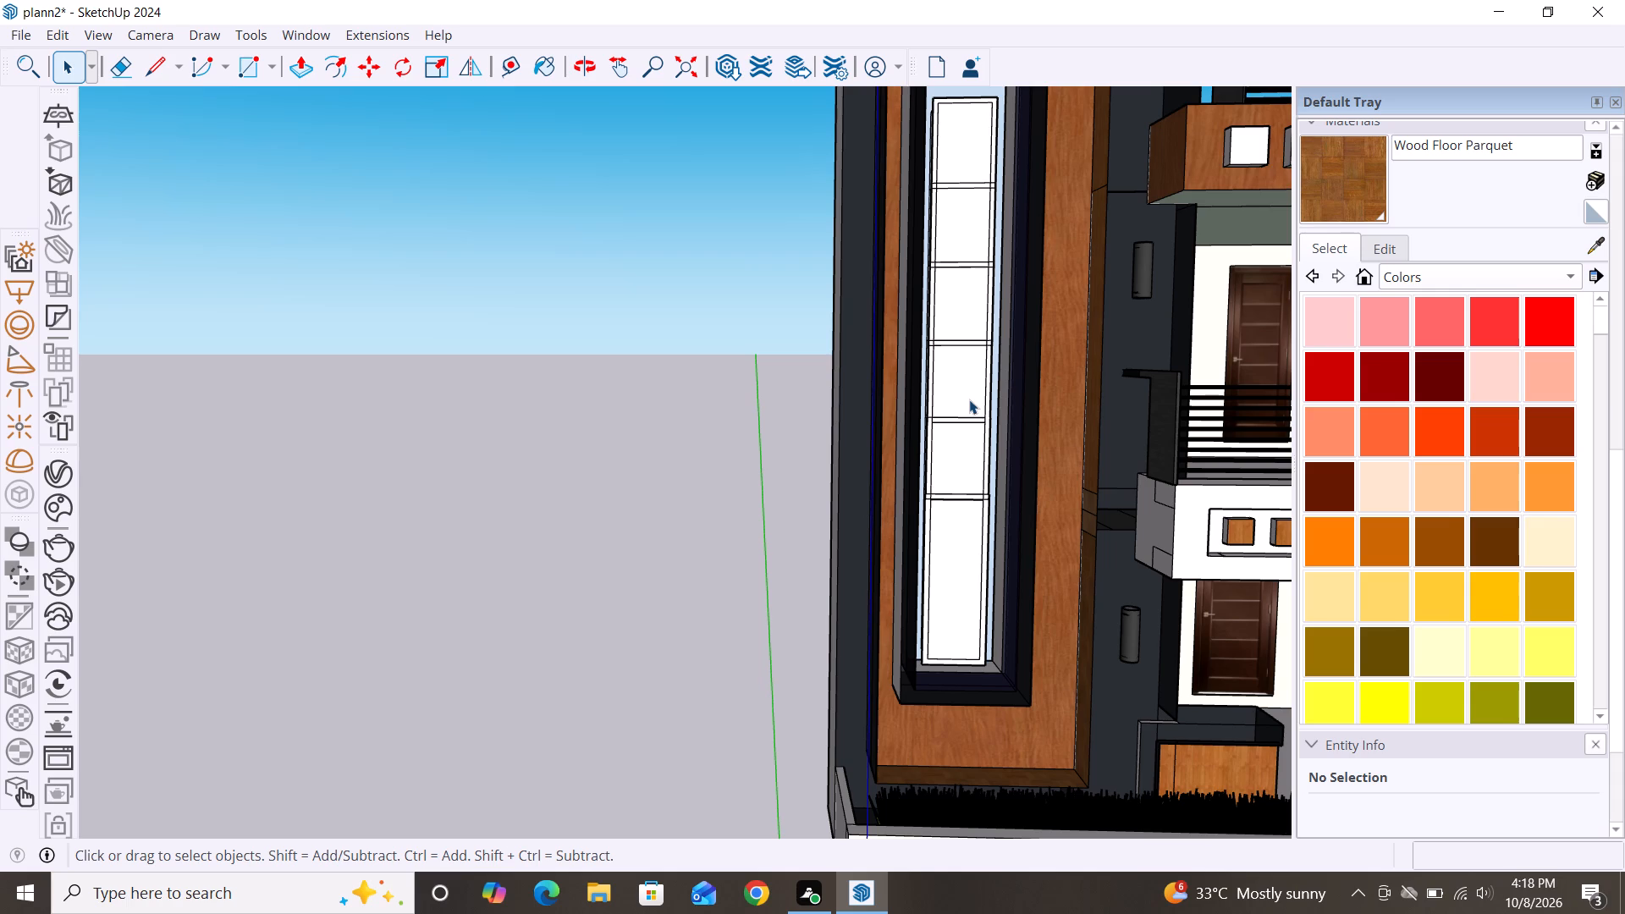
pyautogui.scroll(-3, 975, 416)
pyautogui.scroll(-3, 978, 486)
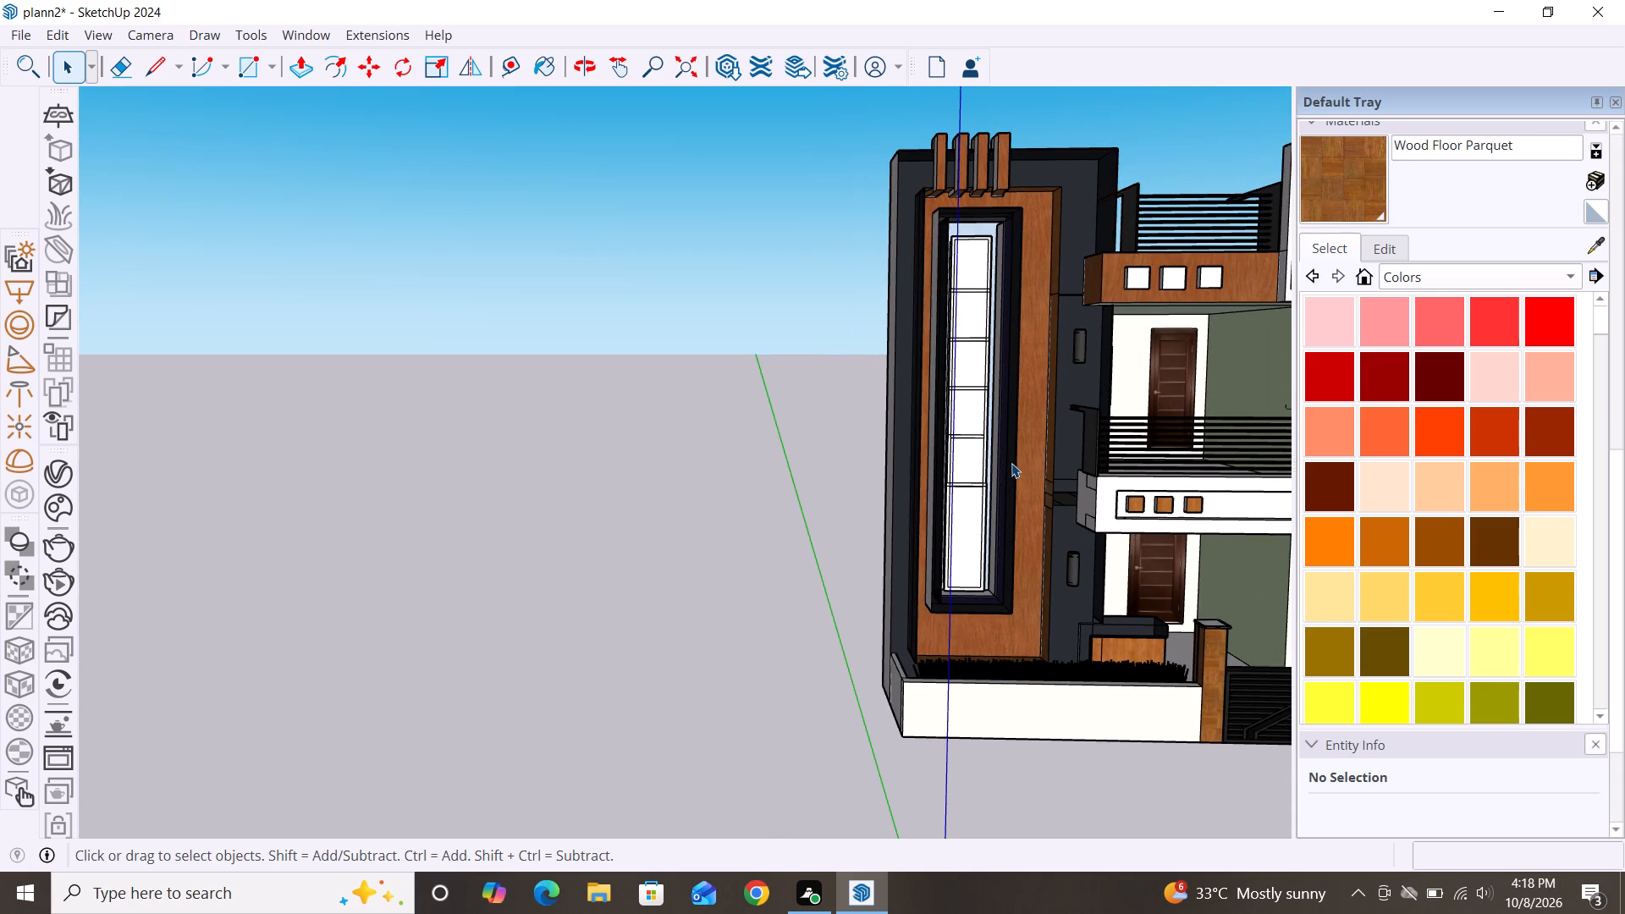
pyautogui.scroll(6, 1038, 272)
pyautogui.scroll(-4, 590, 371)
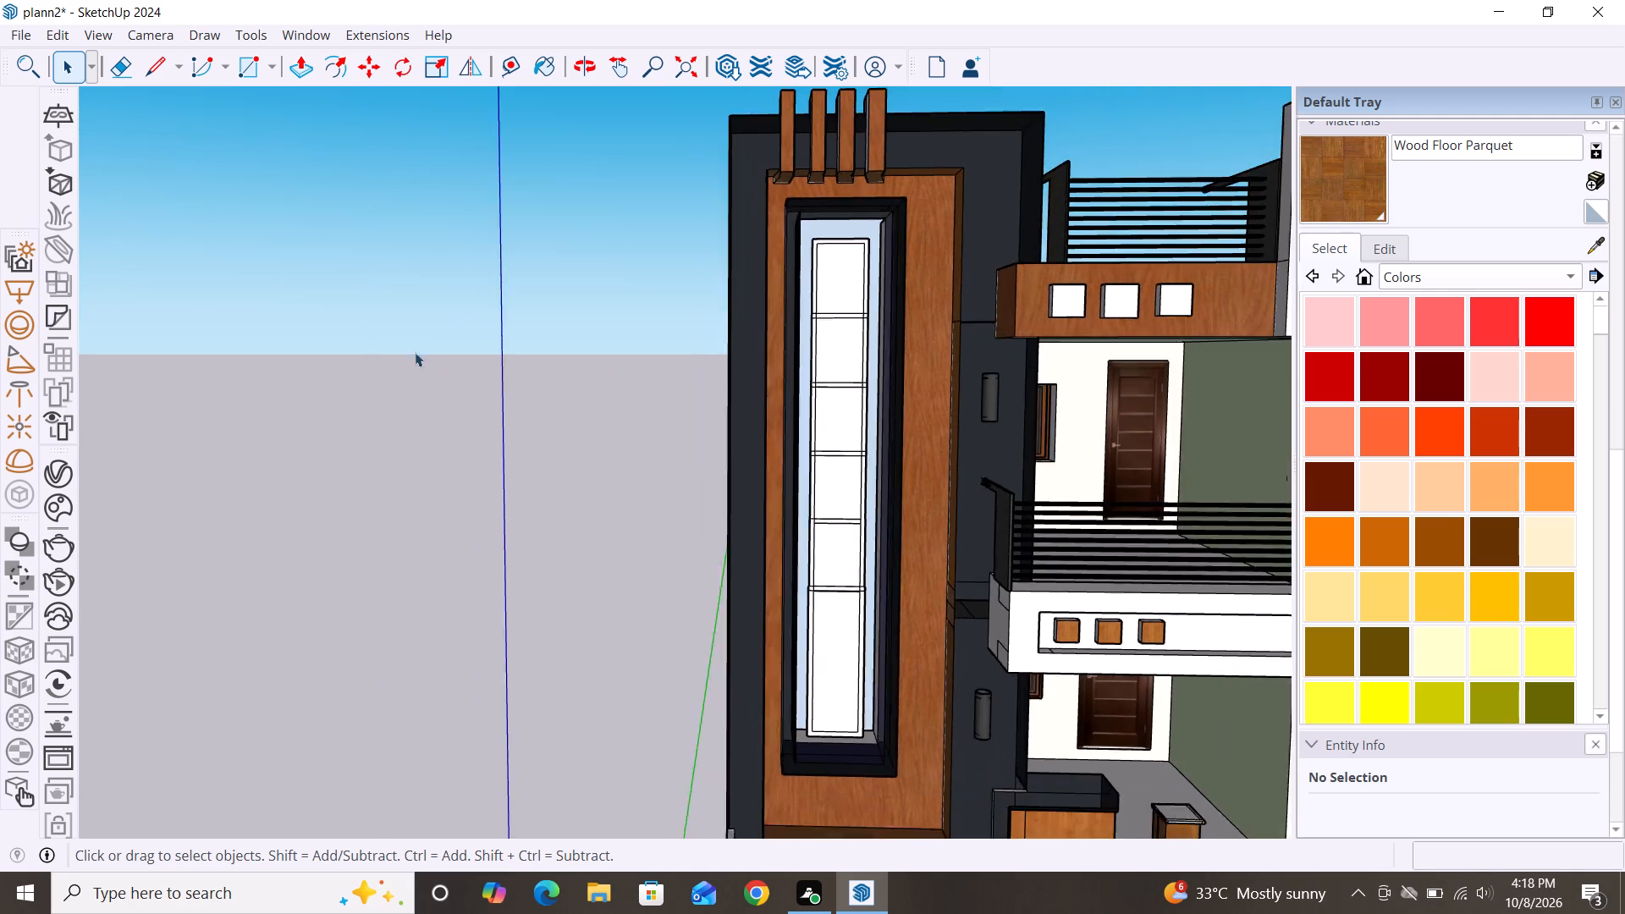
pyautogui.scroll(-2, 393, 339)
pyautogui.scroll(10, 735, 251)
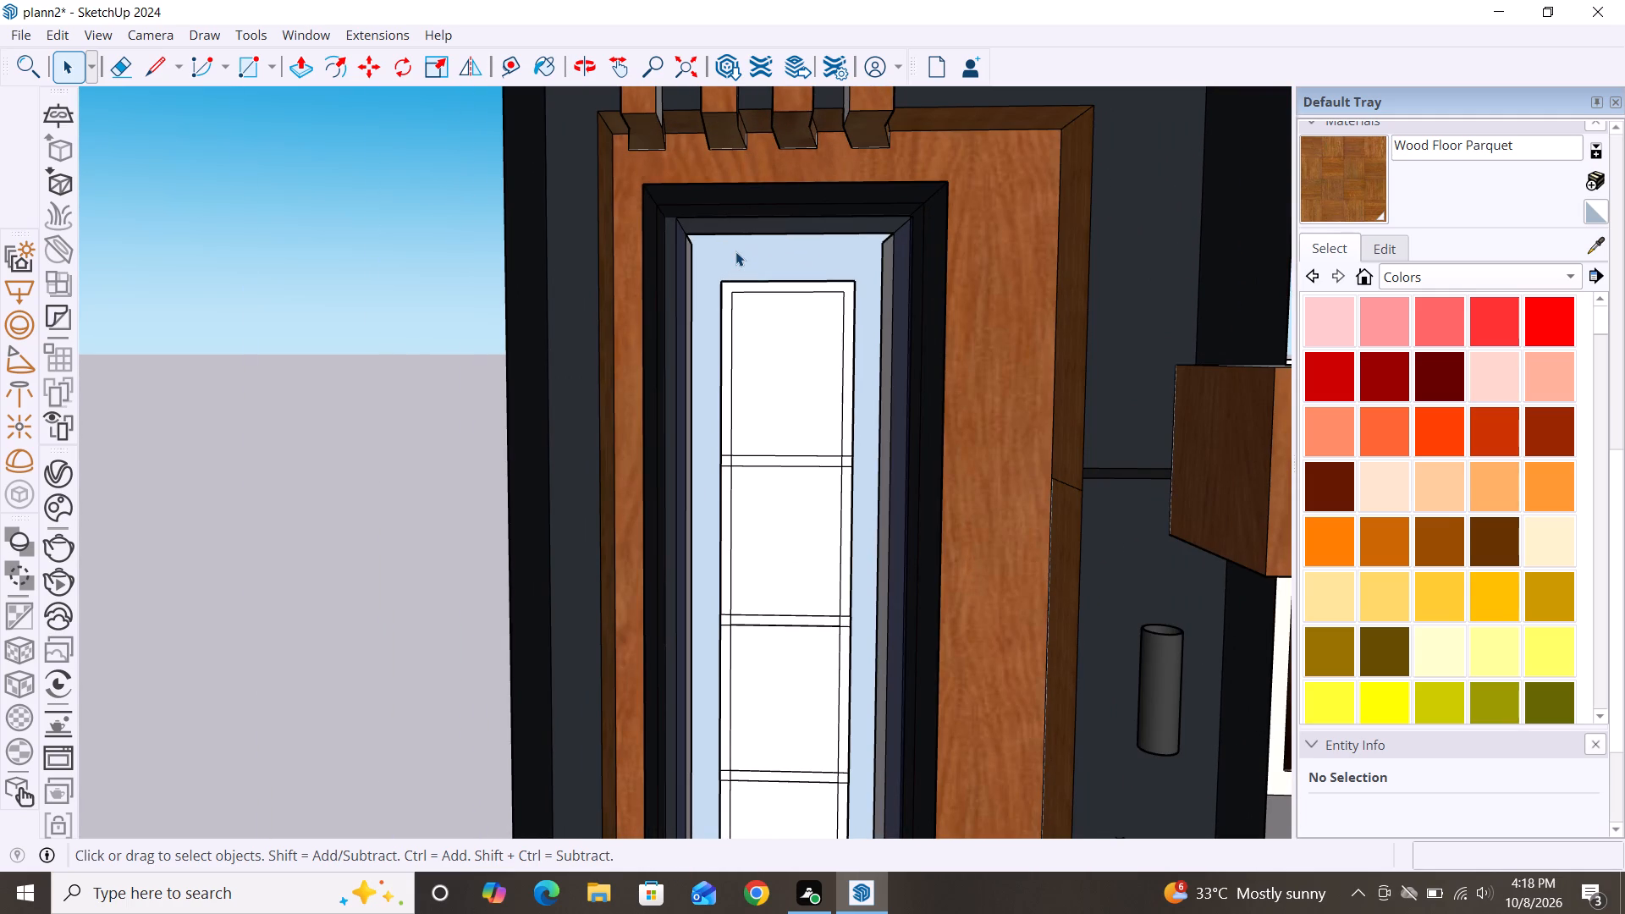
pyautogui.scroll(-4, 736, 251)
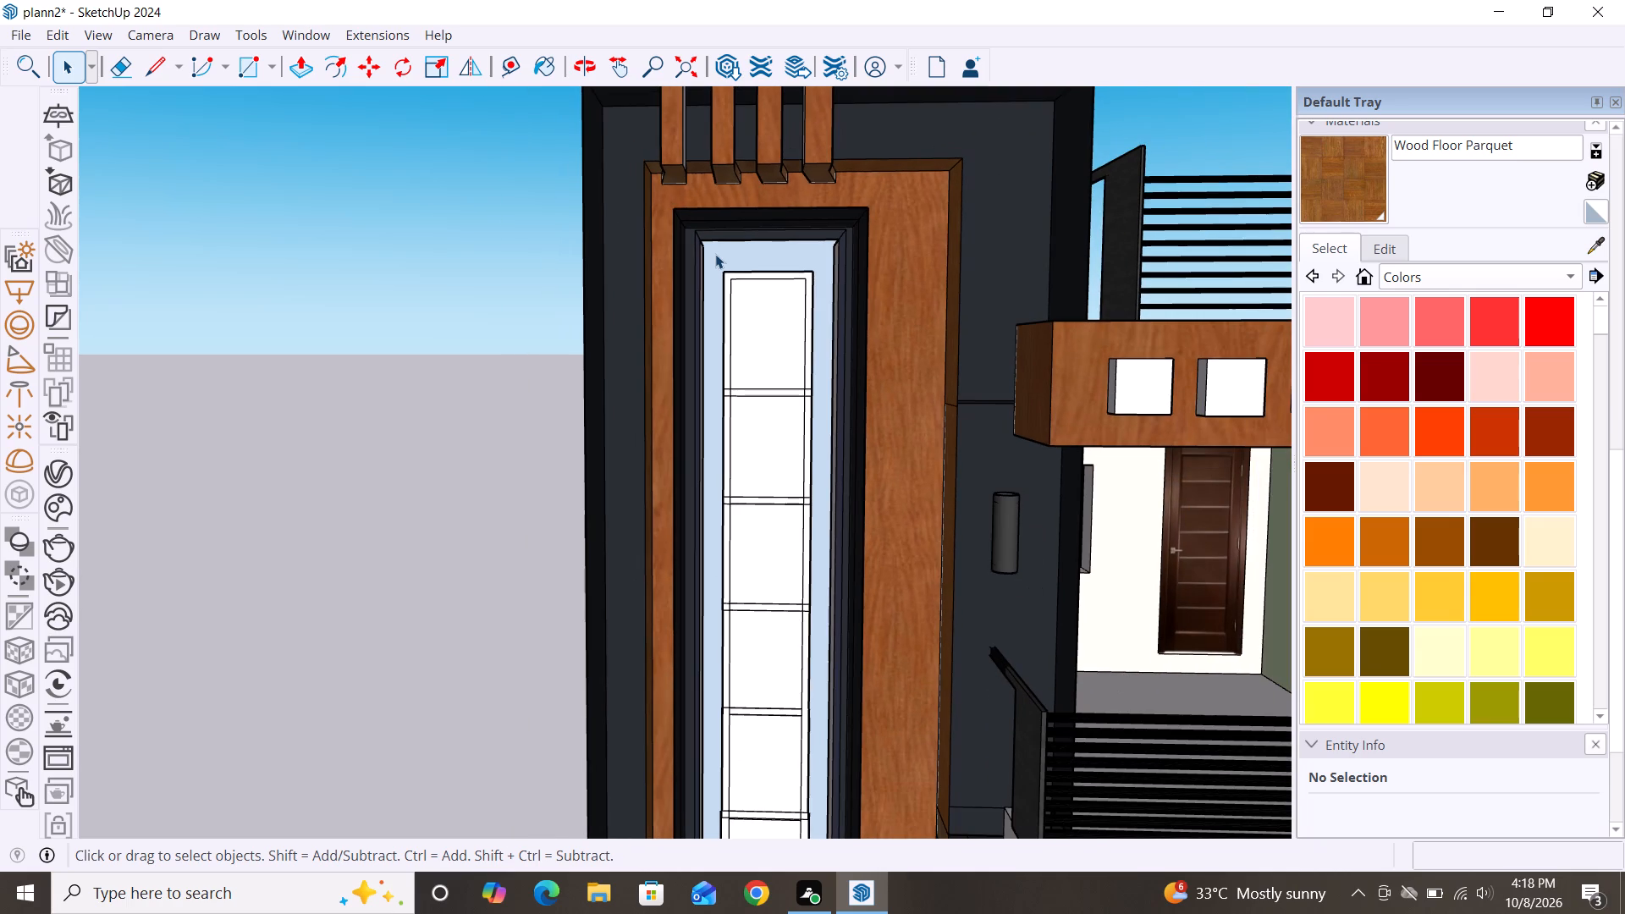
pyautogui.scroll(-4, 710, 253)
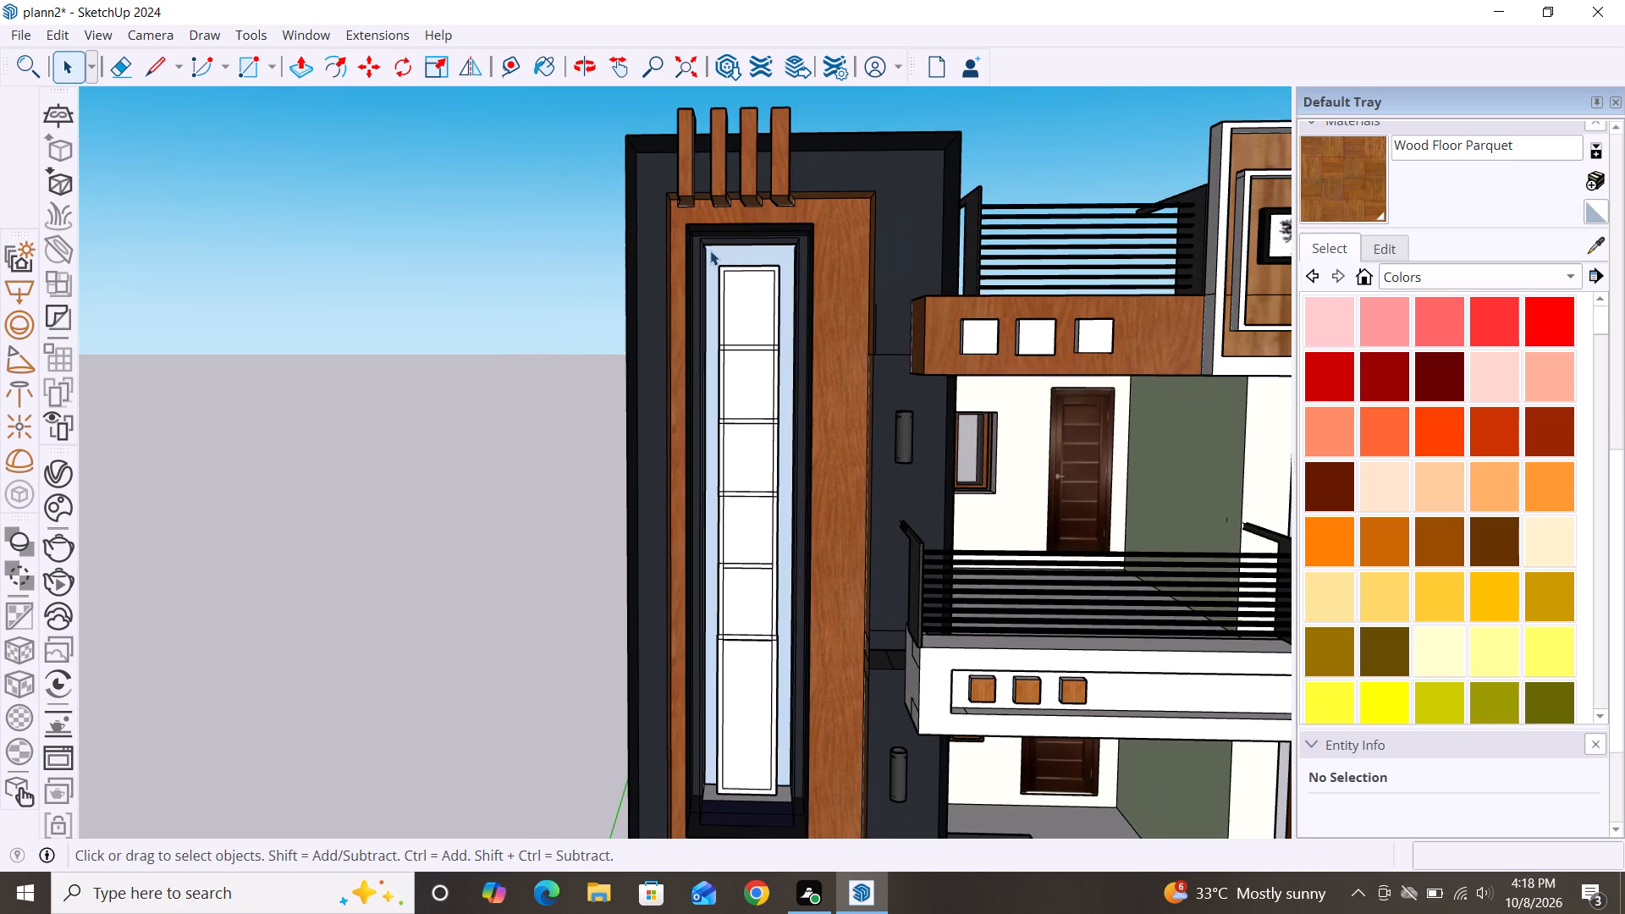
# Flatten the deep wooden window on the upper floor's rear wall by scaling its depth along green to about -0.12.
pyautogui.keyDown('alt'); pyautogui.moveTo(586, 478); pyautogui.dragTo(1000, 546, button='middle'); pyautogui.keyUp('alt')
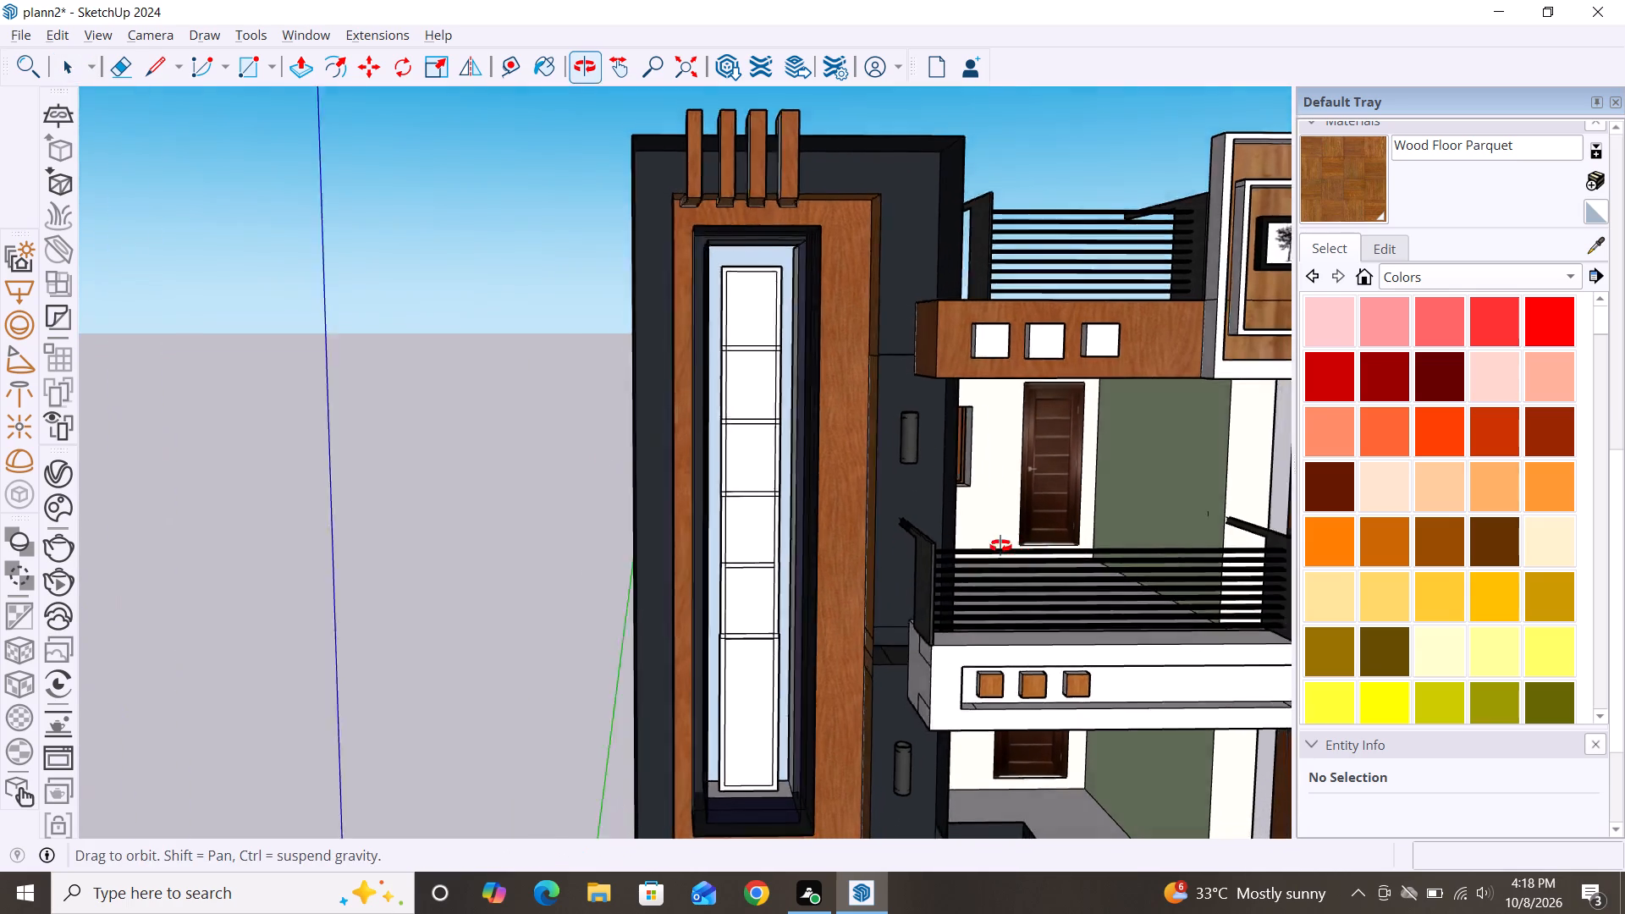
pyautogui.keyDown('alt'); pyautogui.moveTo(1000, 546); pyautogui.dragTo(1235, 524, button='middle'); pyautogui.keyUp('alt')
pyautogui.keyDown('alt'); pyautogui.moveTo(600, 500); pyautogui.dragTo(1035, 551, button='middle'); pyautogui.keyUp('alt')
pyautogui.keyDown('alt'); pyautogui.moveTo(832, 570); pyautogui.dragTo(945, 564, button='middle'); pyautogui.keyUp('alt')
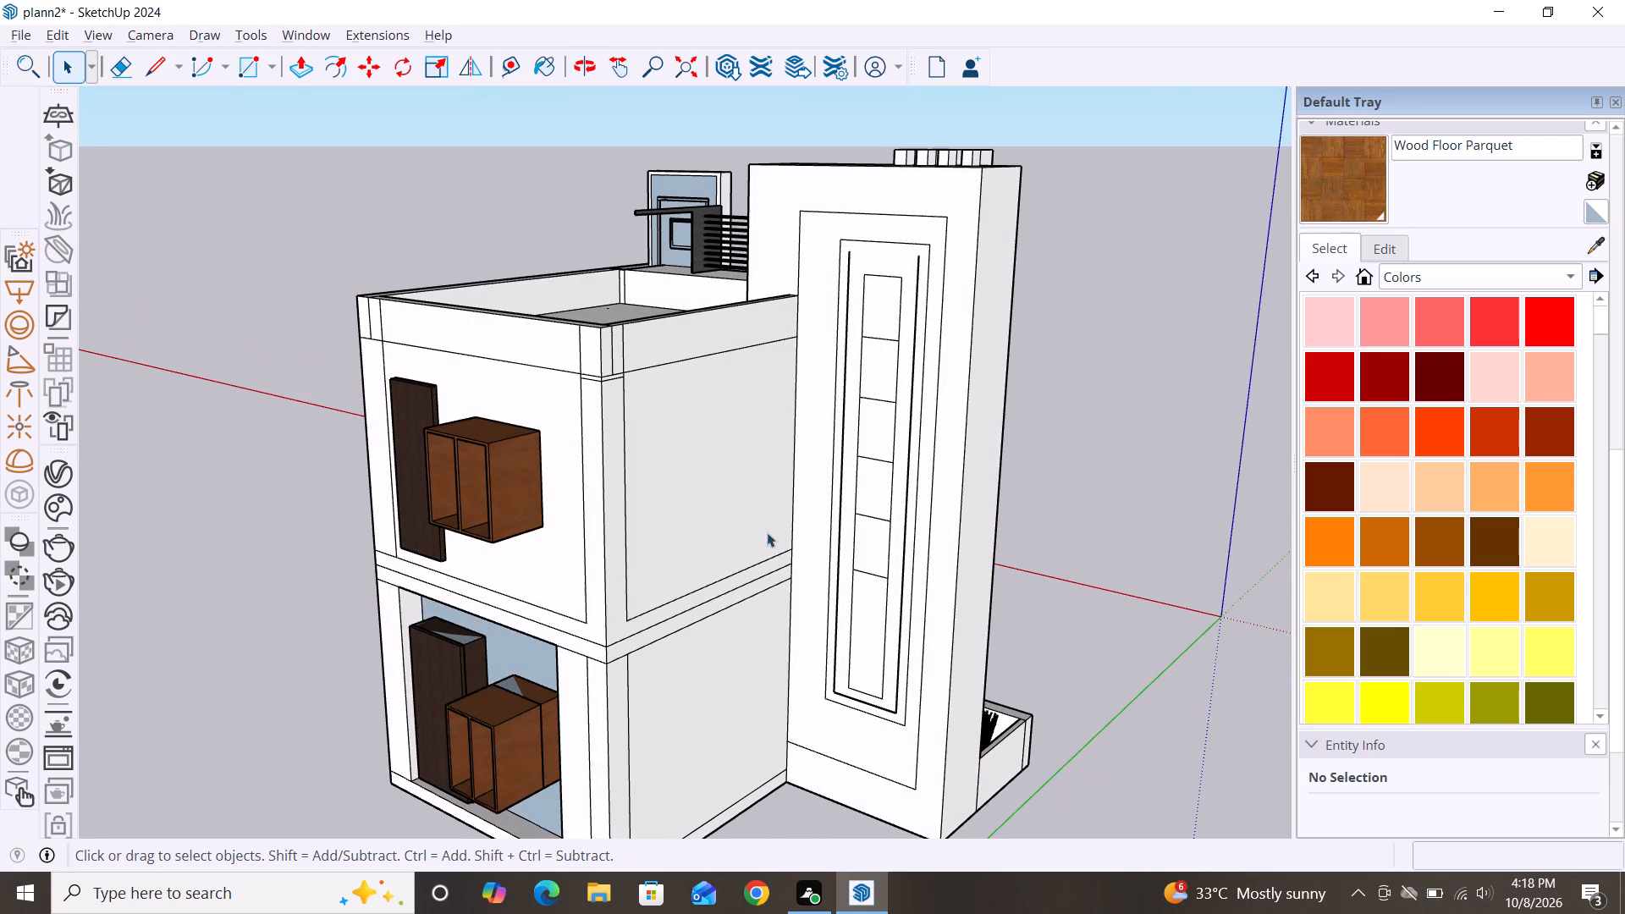
pyautogui.click(529, 474)
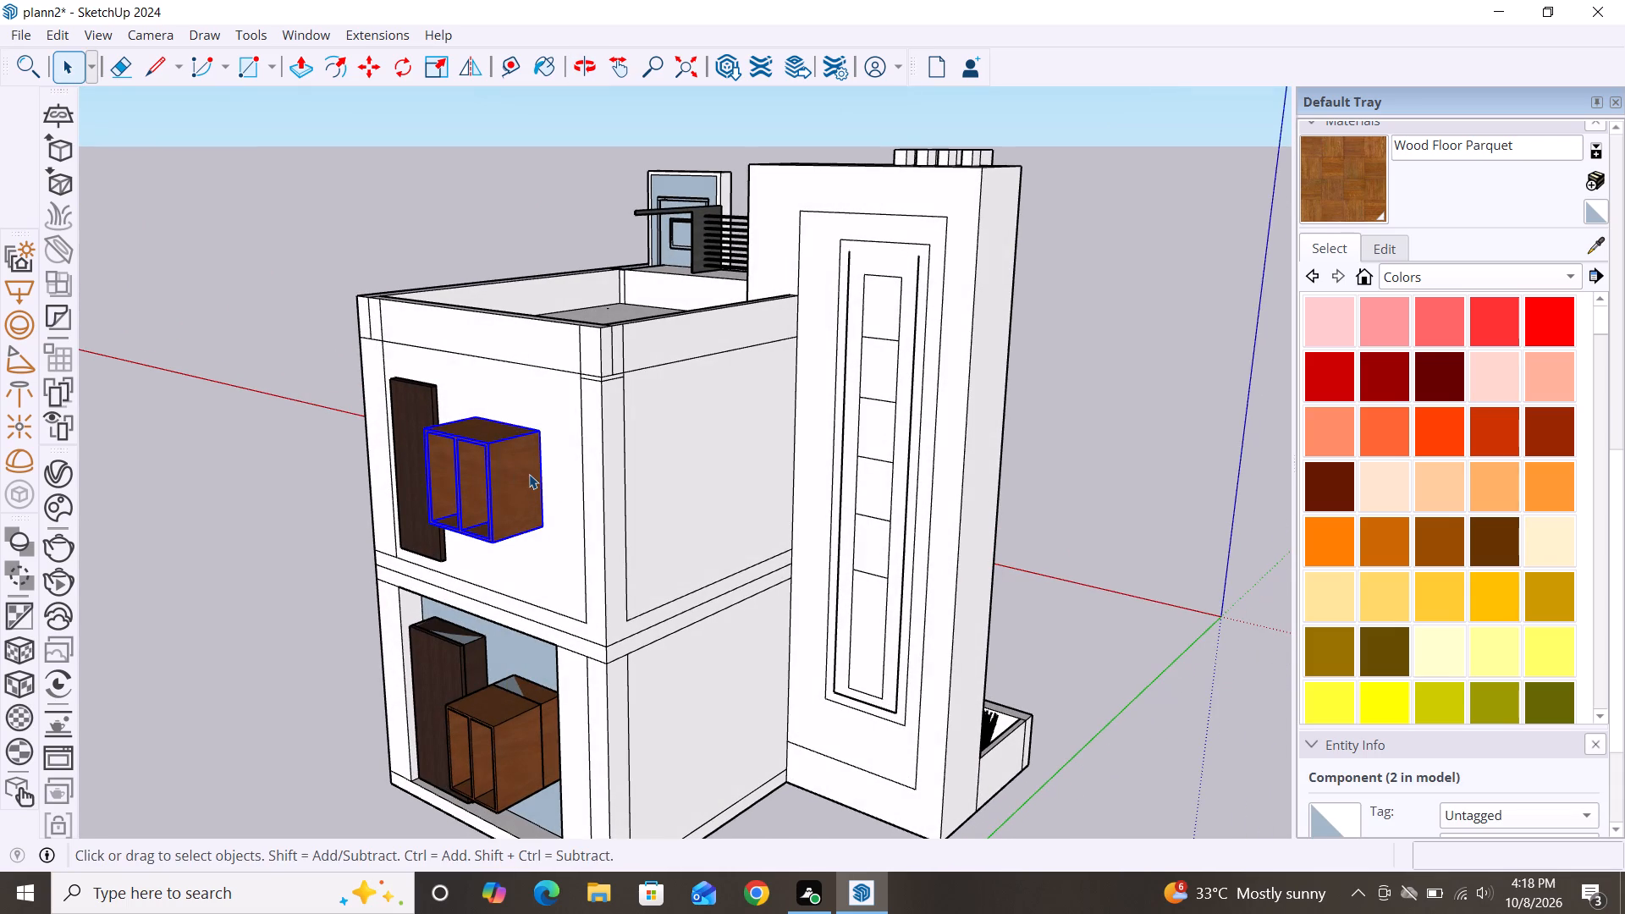
pyautogui.press('s')
pyautogui.moveTo(491, 546); pyautogui.dragTo(519, 542)
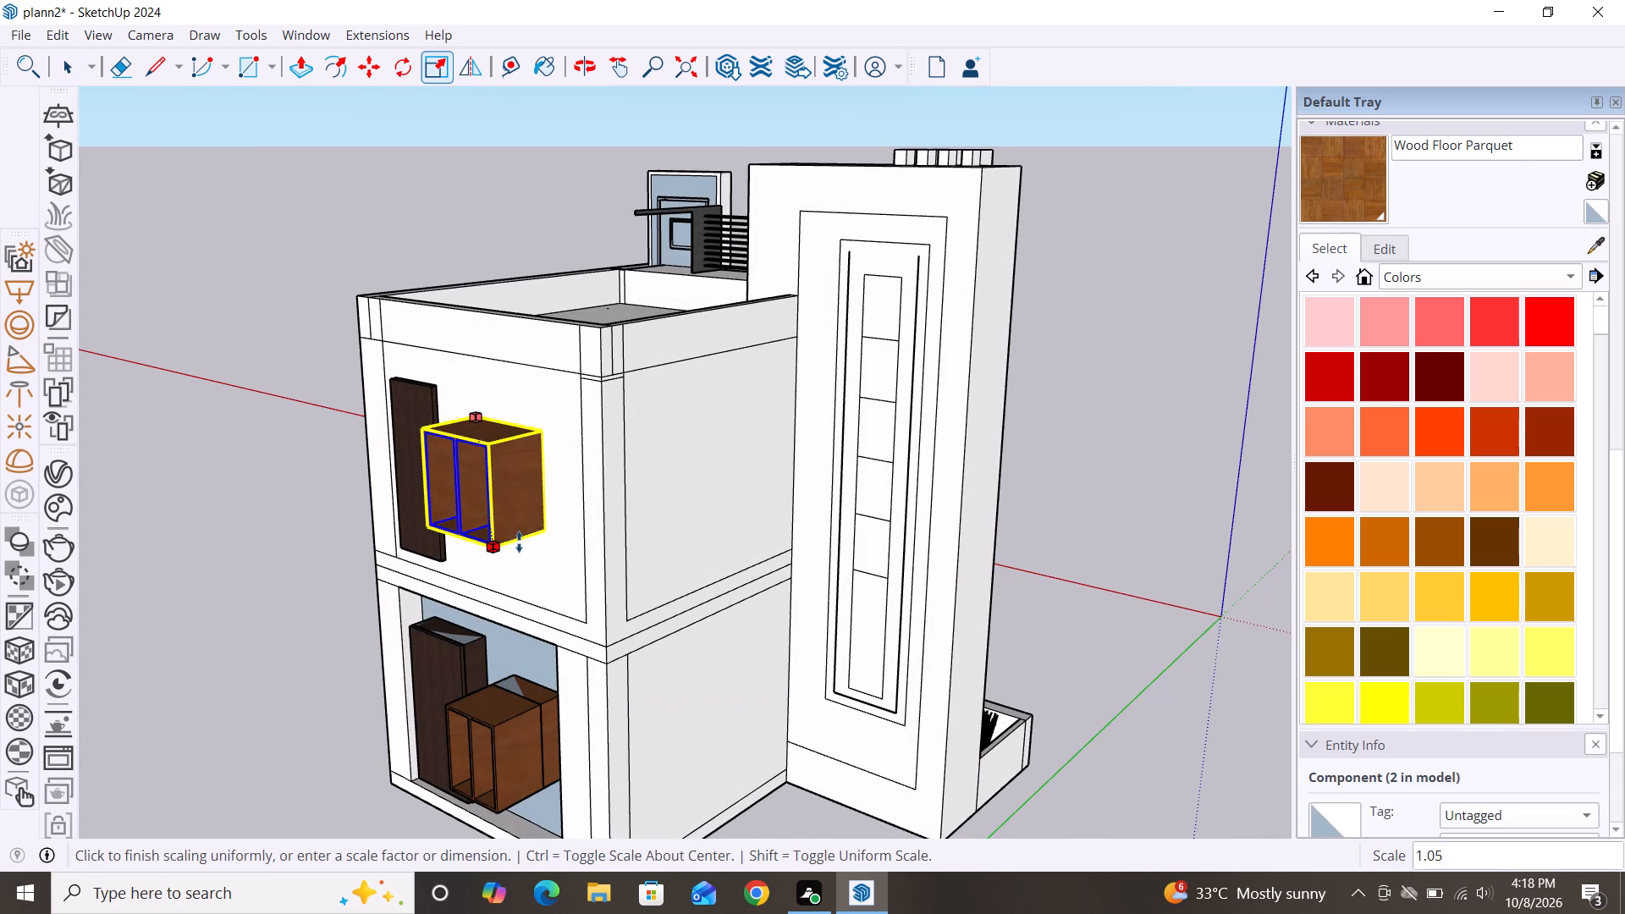
pyautogui.moveTo(519, 542); pyautogui.dragTo(539, 518)
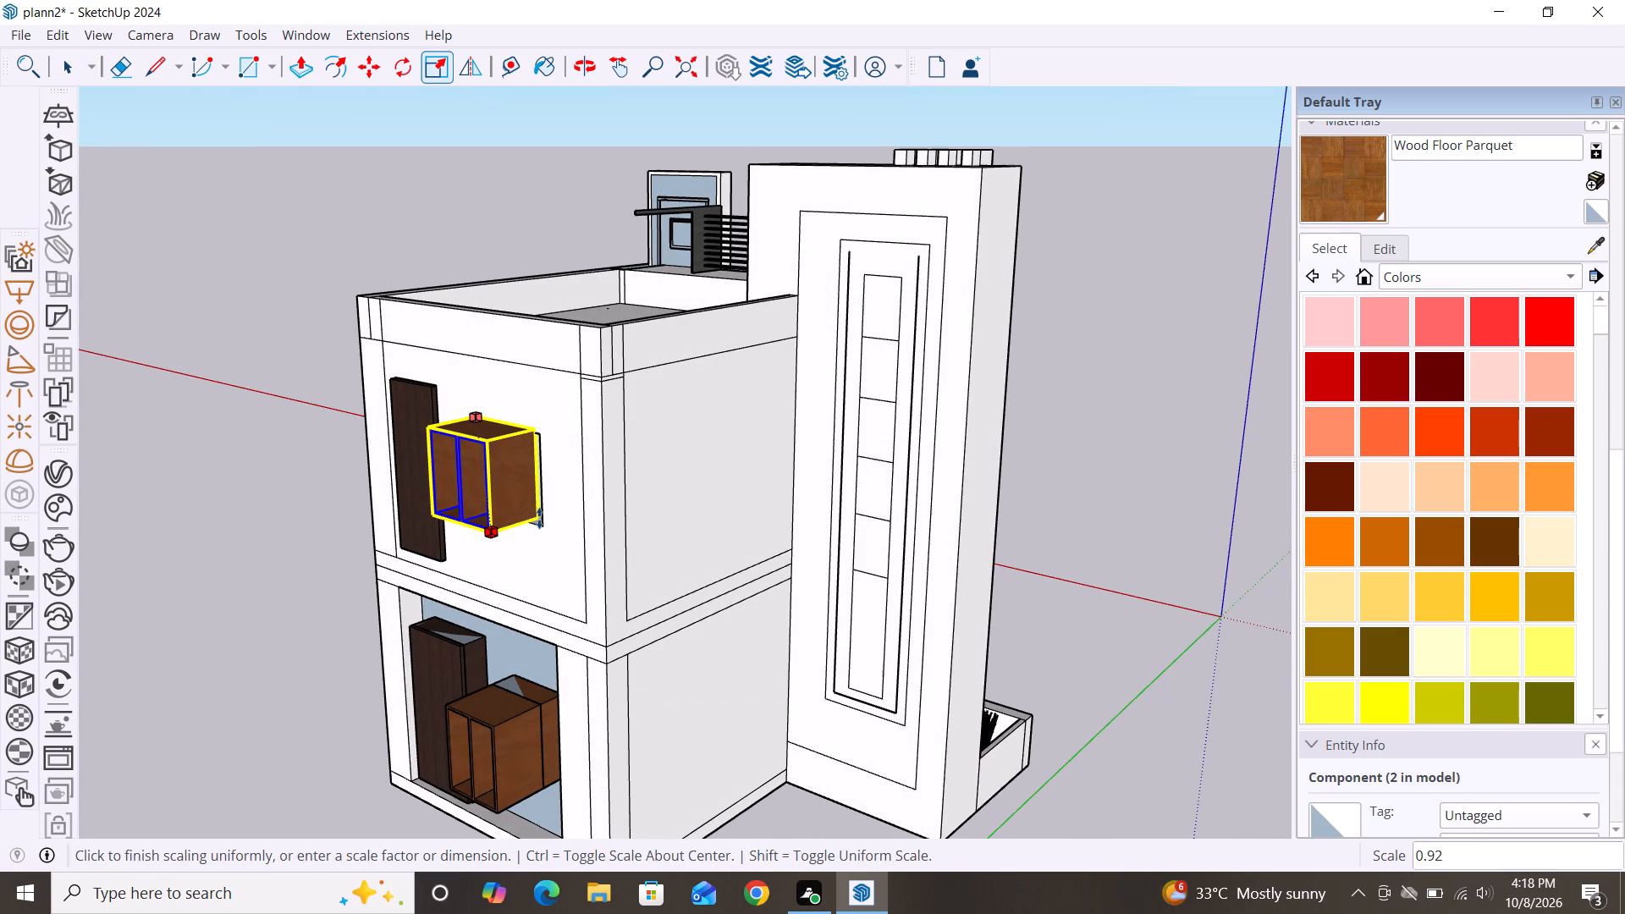
pyautogui.moveTo(539, 518); pyautogui.dragTo(464, 488)
pyautogui.press('Escape')
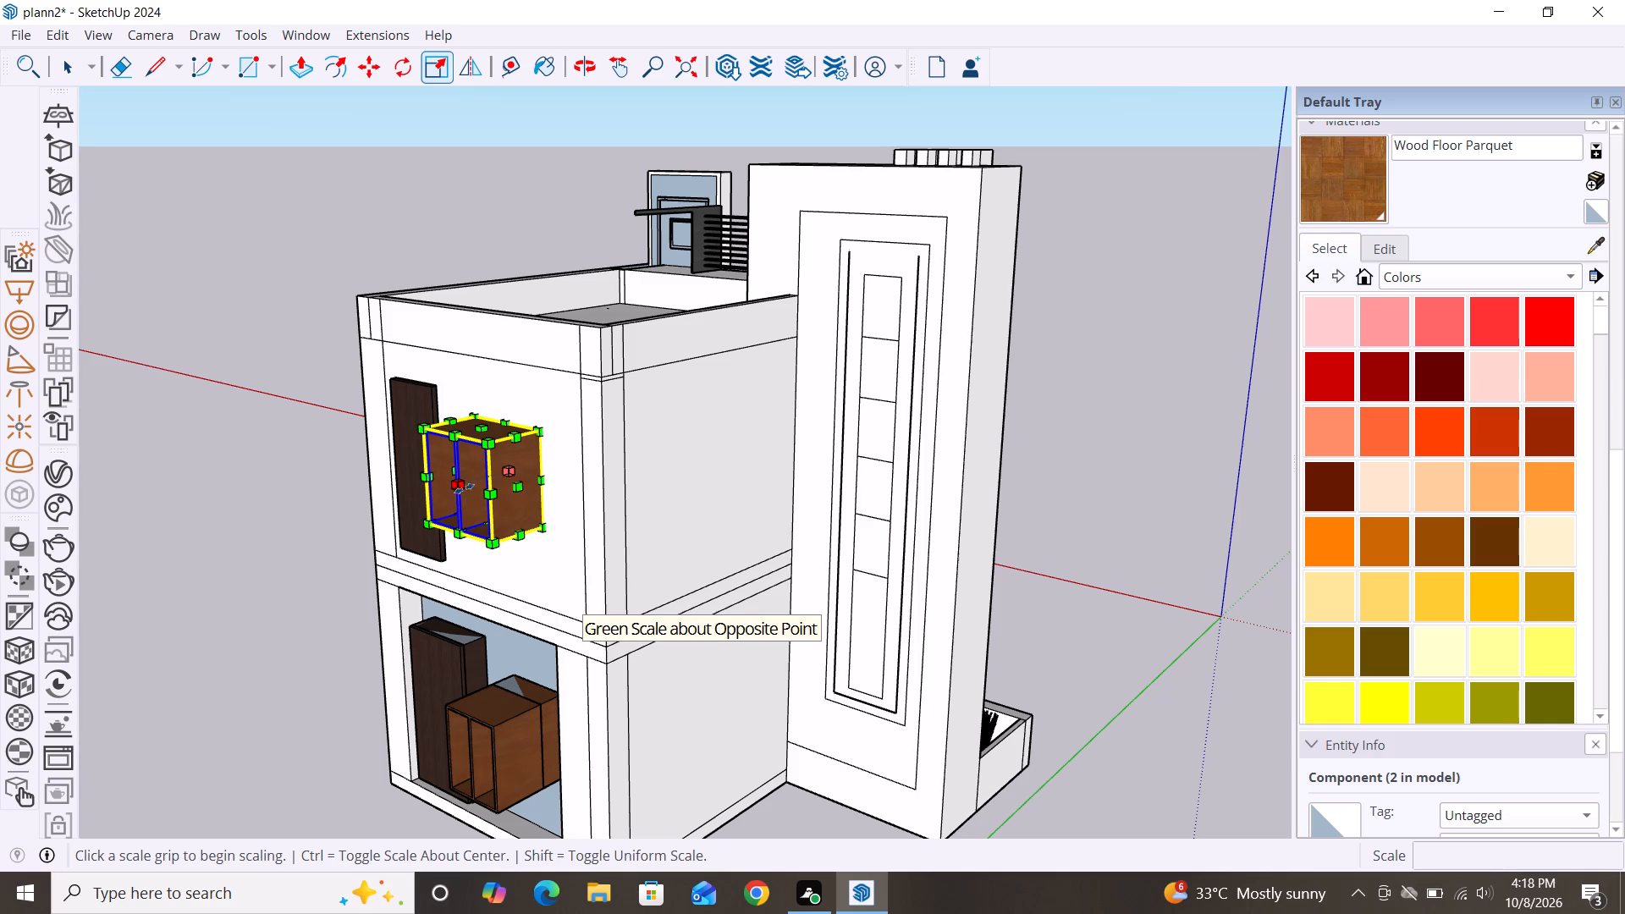
pyautogui.moveTo(464, 488); pyautogui.dragTo(488, 481)
pyautogui.moveTo(459, 485); pyautogui.dragTo(498, 466)
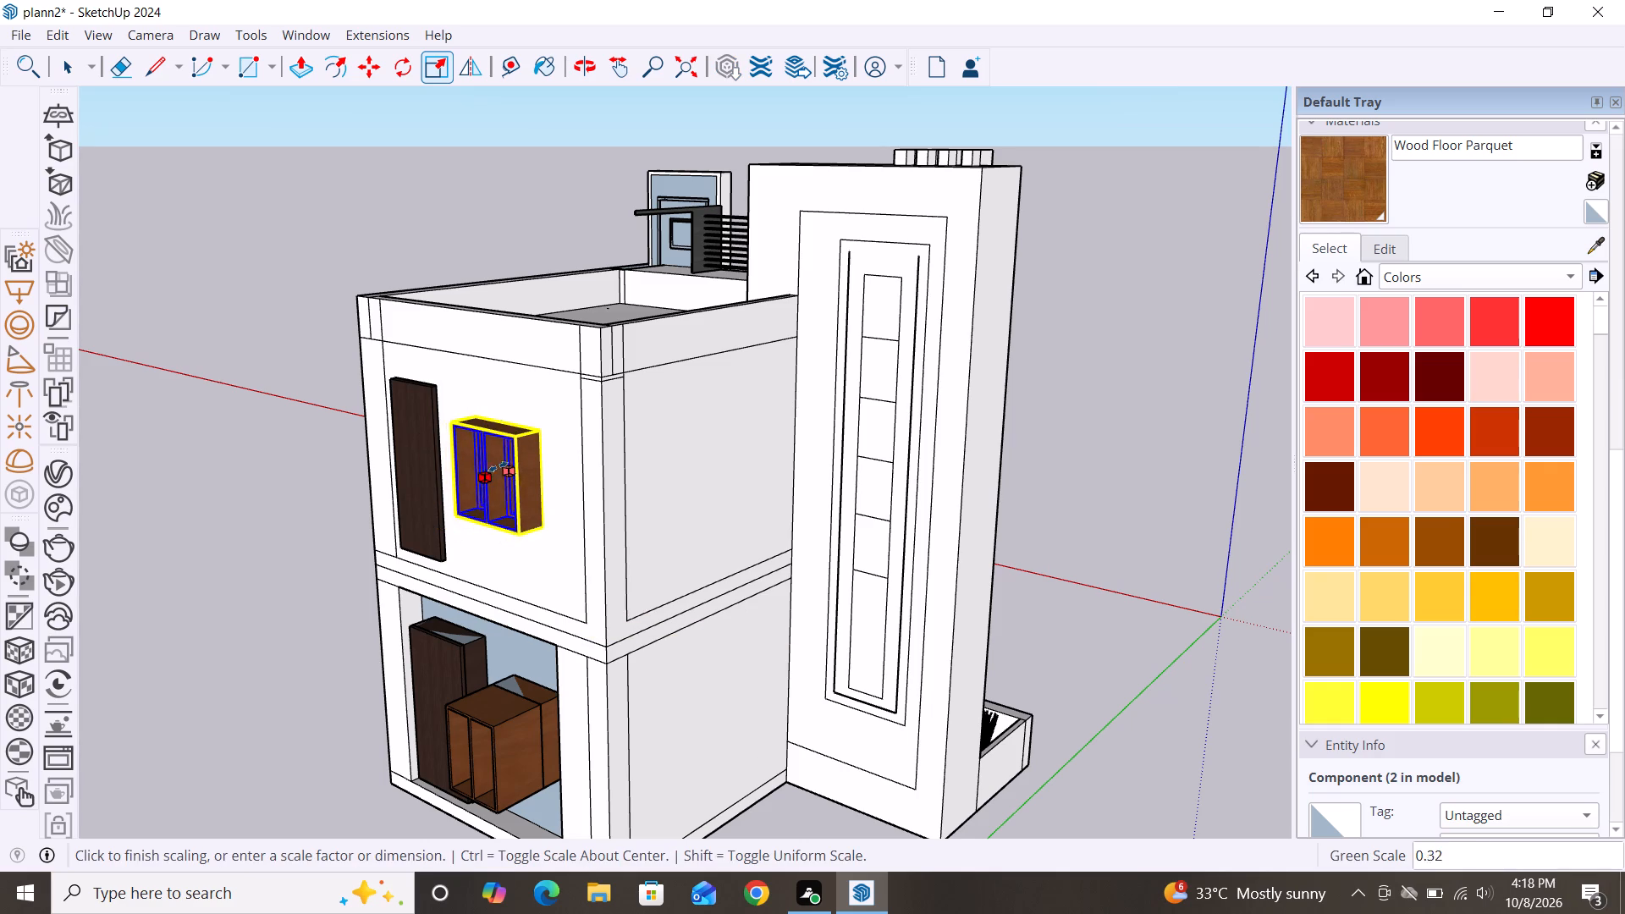
pyautogui.moveTo(498, 466); pyautogui.dragTo(510, 460)
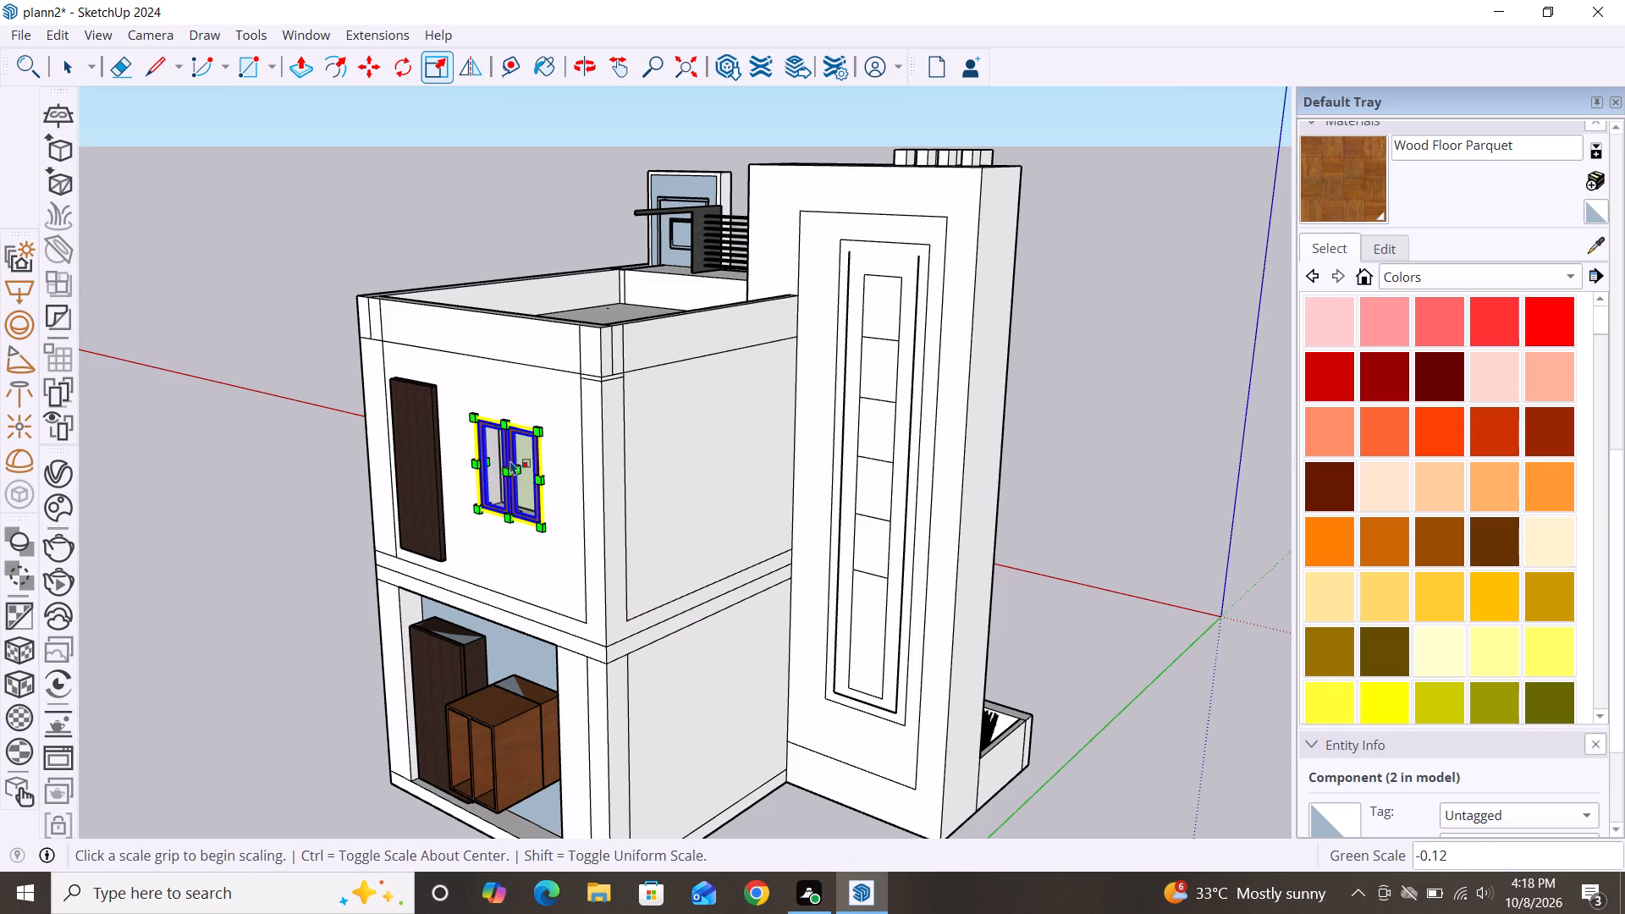
pyautogui.scroll(-4, 597, 404)
pyautogui.press('space')
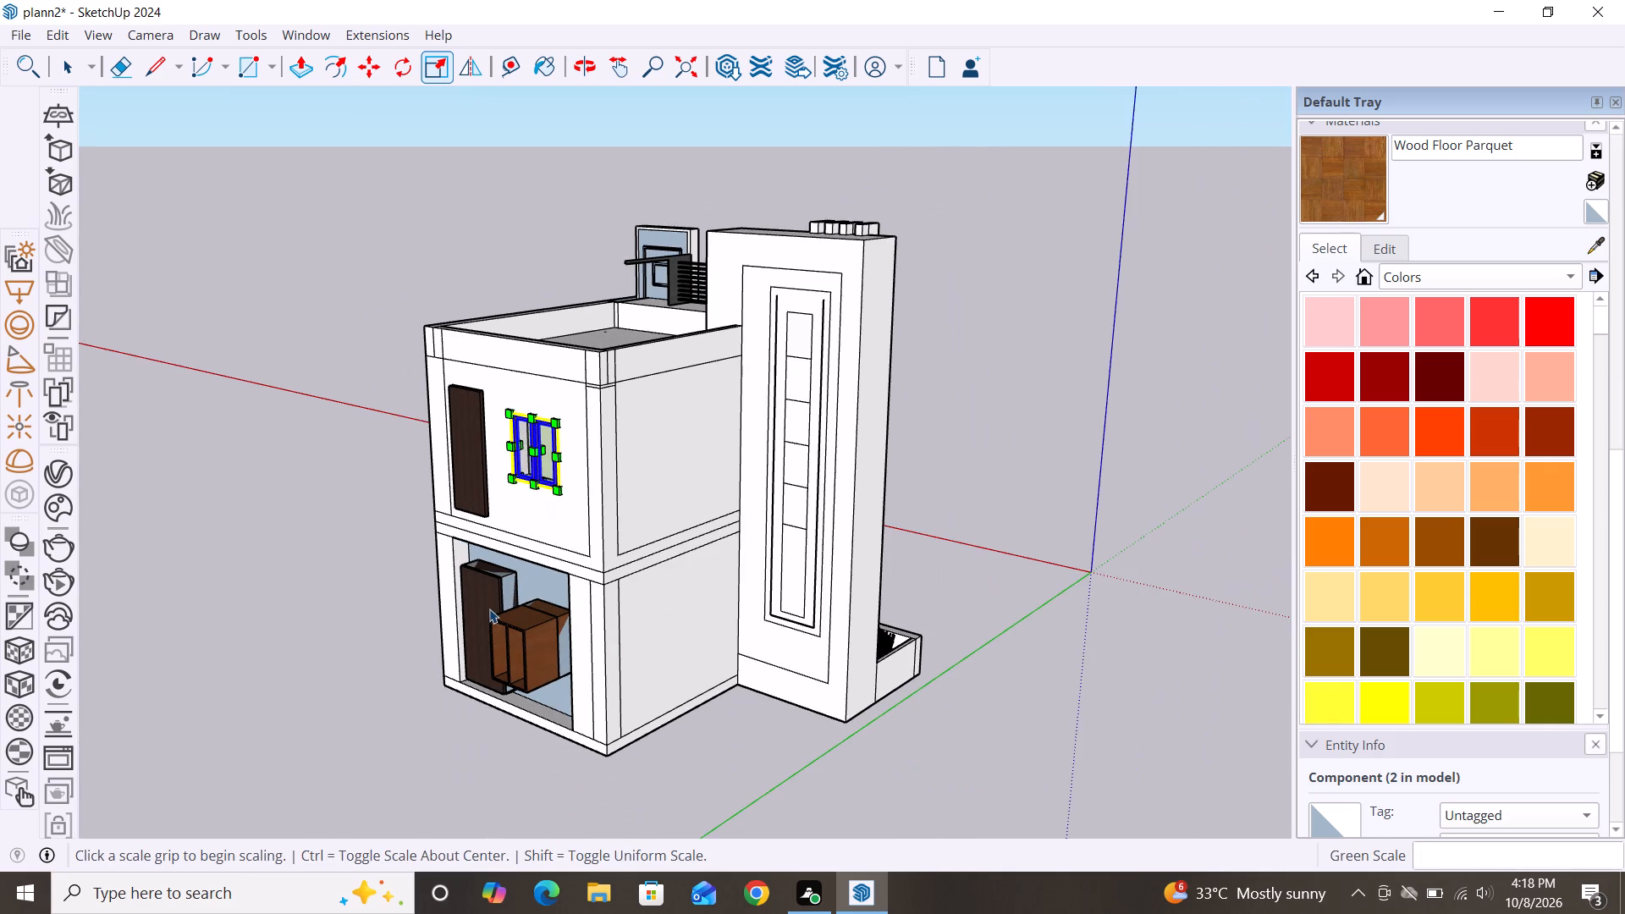
# Reduce the depth of the ground-floor rear window component by scaling it along the green axis towards the interior, and deselect it.
pyautogui.click(540, 659)
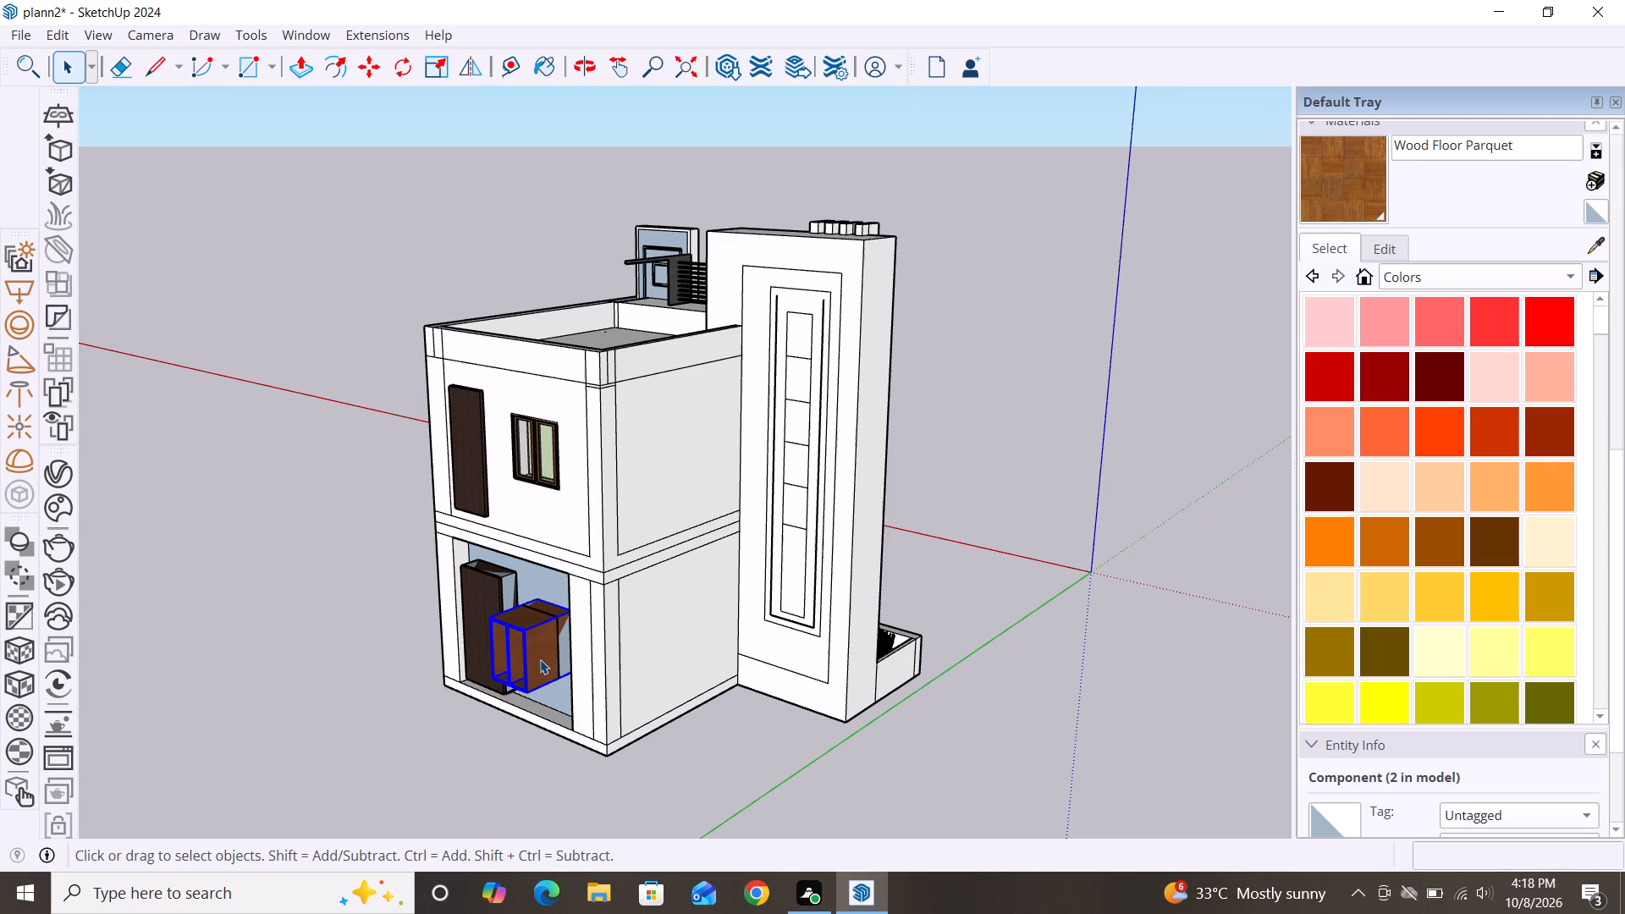
pyautogui.scroll(16, 537, 654)
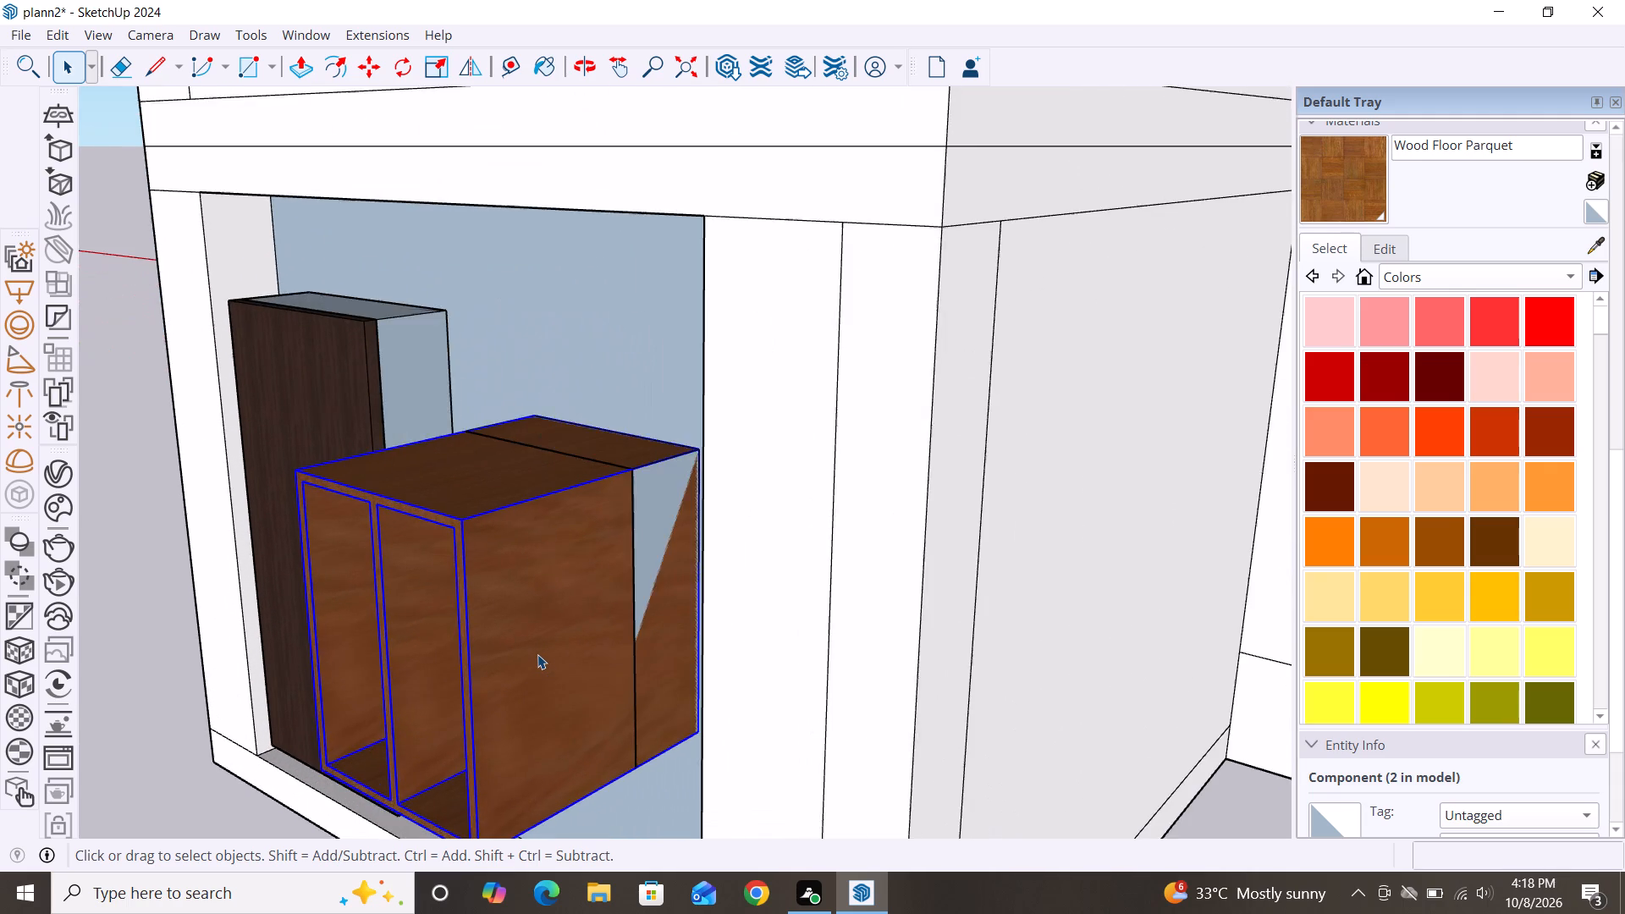
pyautogui.scroll(-7, 537, 654)
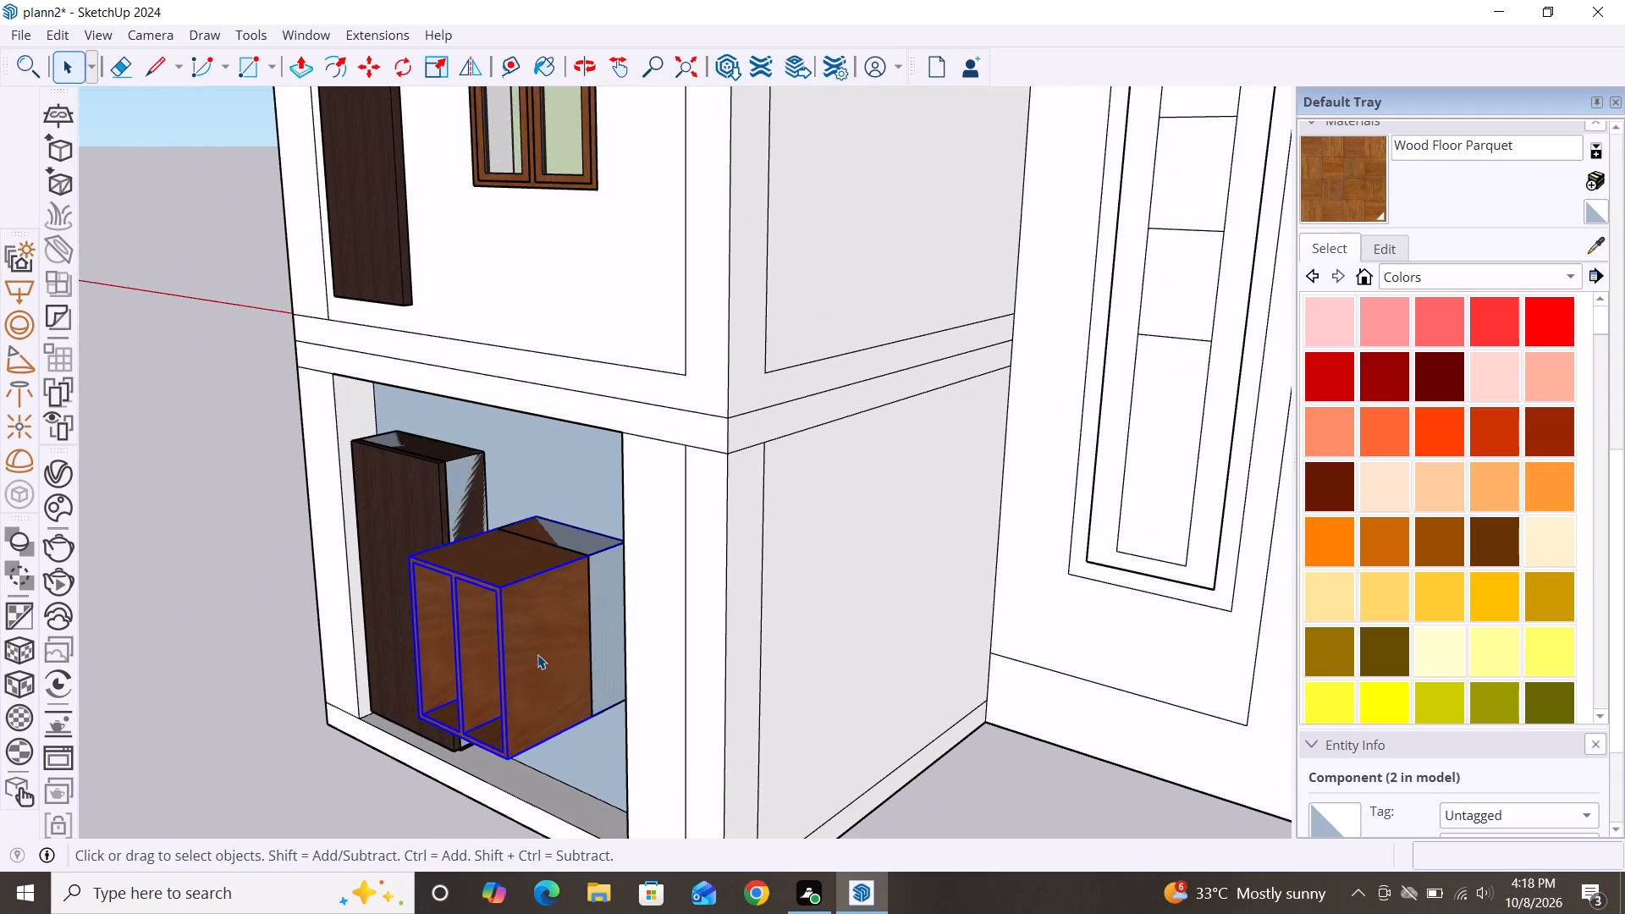
pyautogui.scroll(-2, 548, 596)
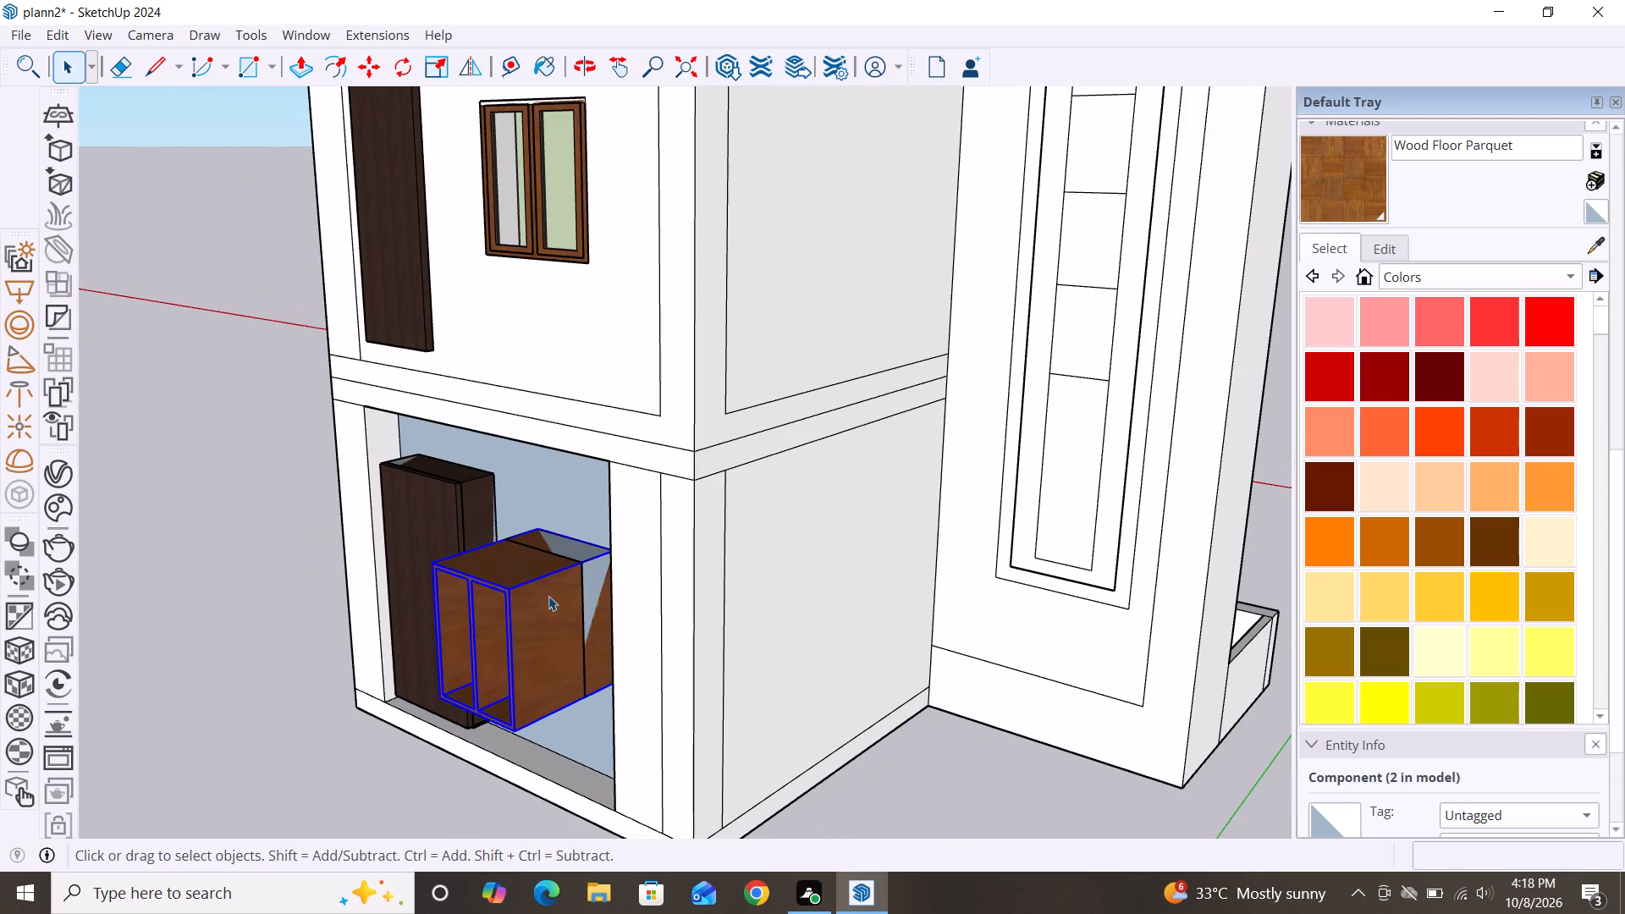
pyautogui.press('s')
pyautogui.moveTo(470, 645); pyautogui.dragTo(548, 618)
pyautogui.press('space')
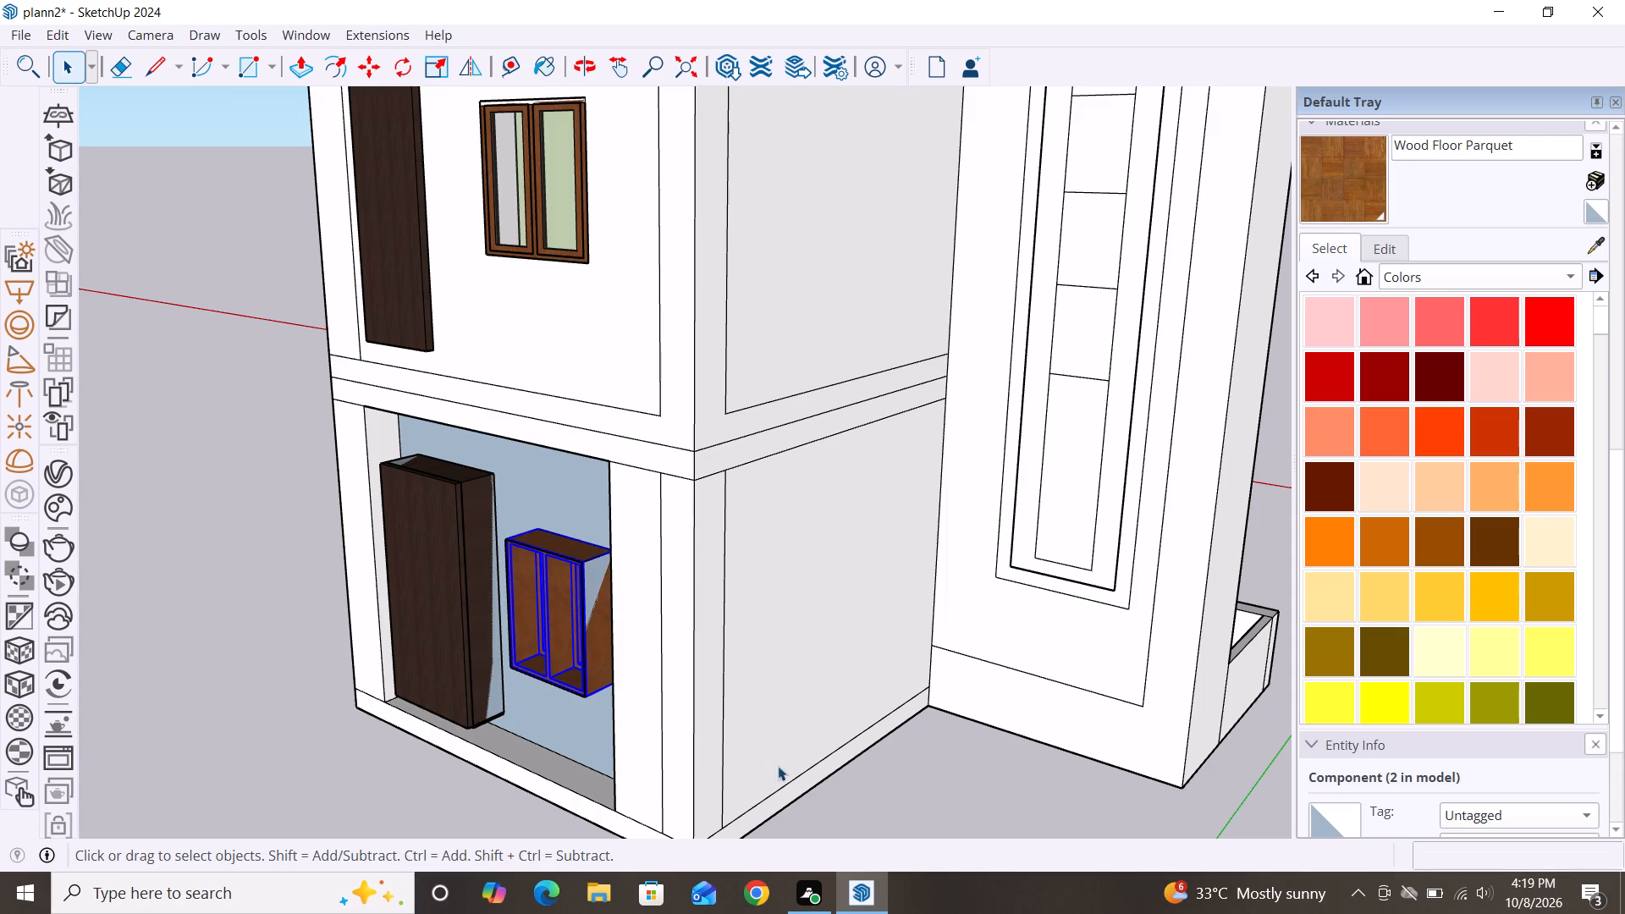
pyautogui.click(833, 790)
pyautogui.scroll(-2, 509, 555)
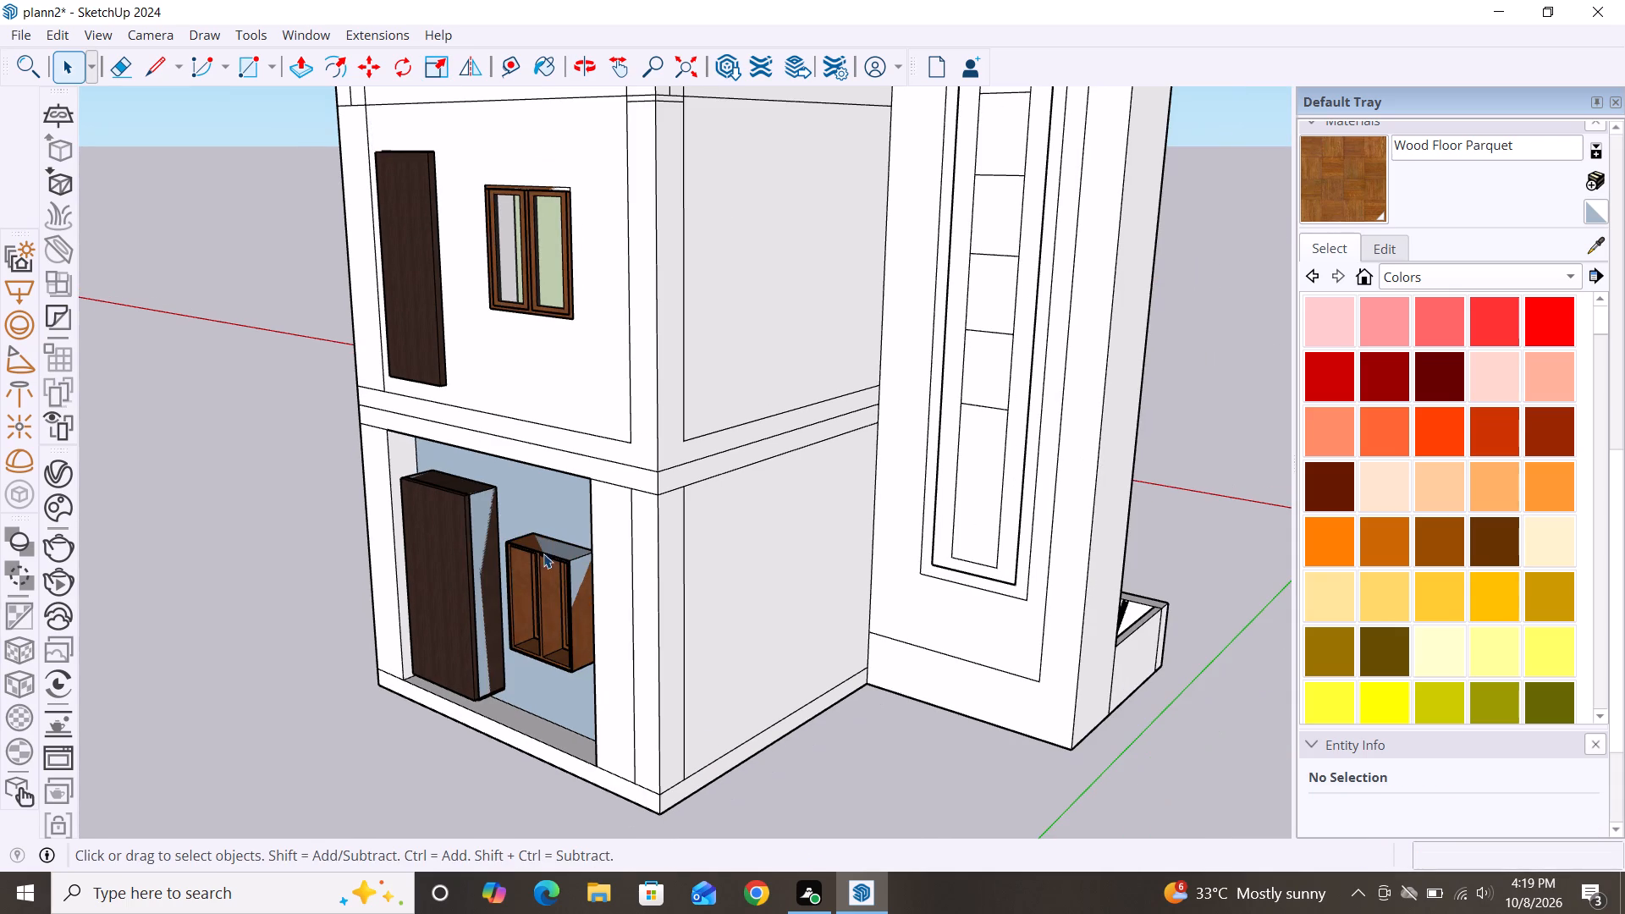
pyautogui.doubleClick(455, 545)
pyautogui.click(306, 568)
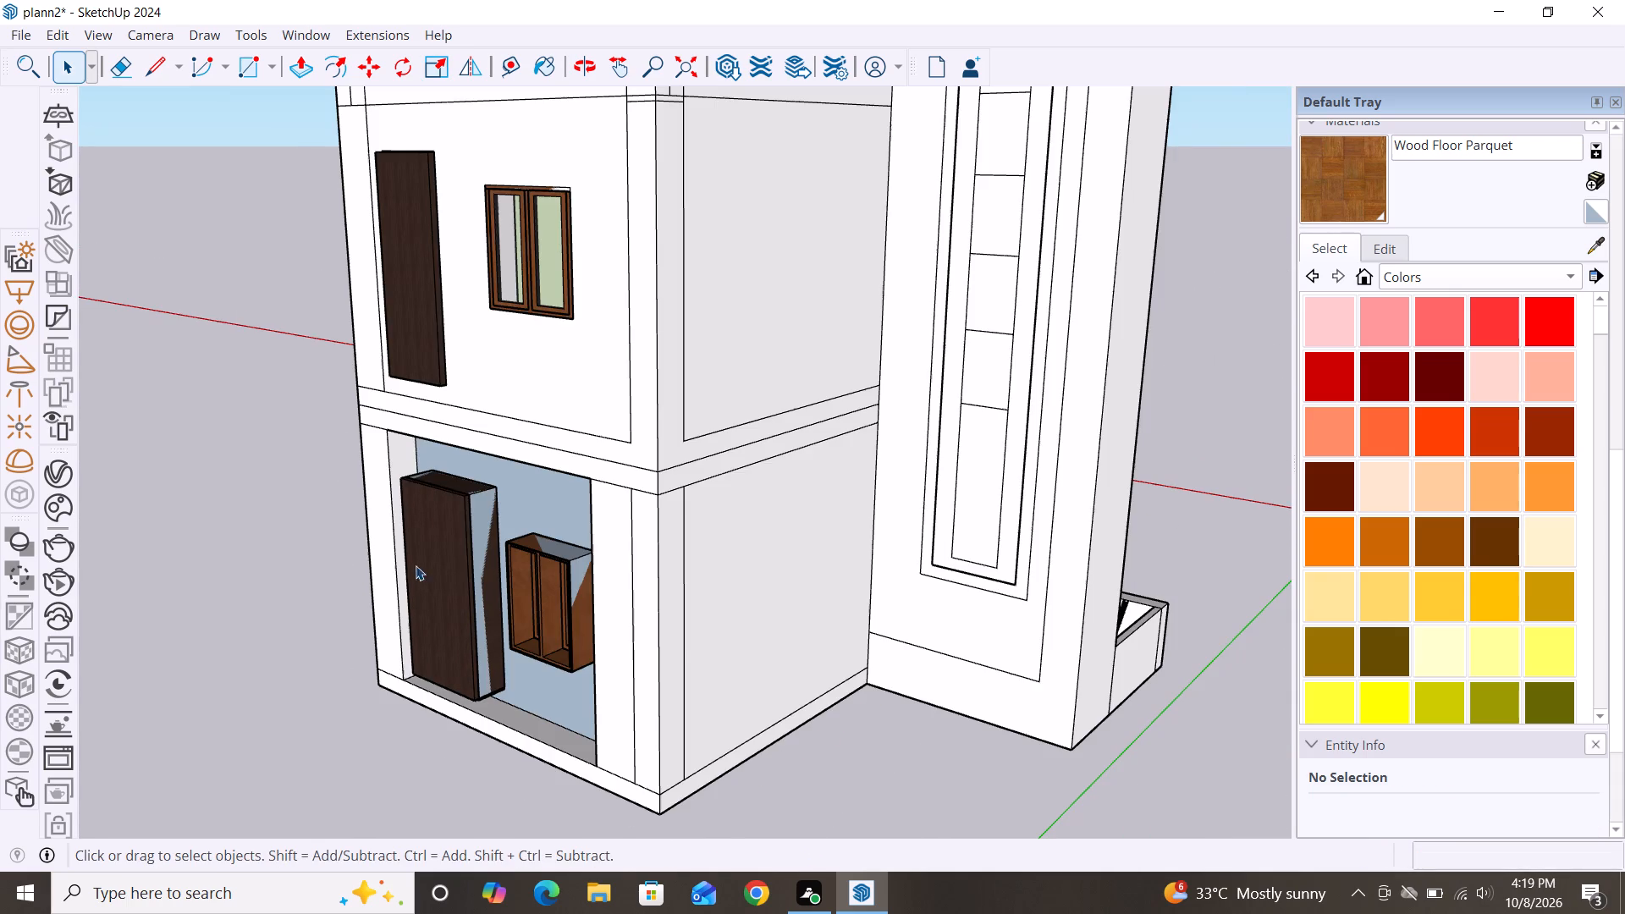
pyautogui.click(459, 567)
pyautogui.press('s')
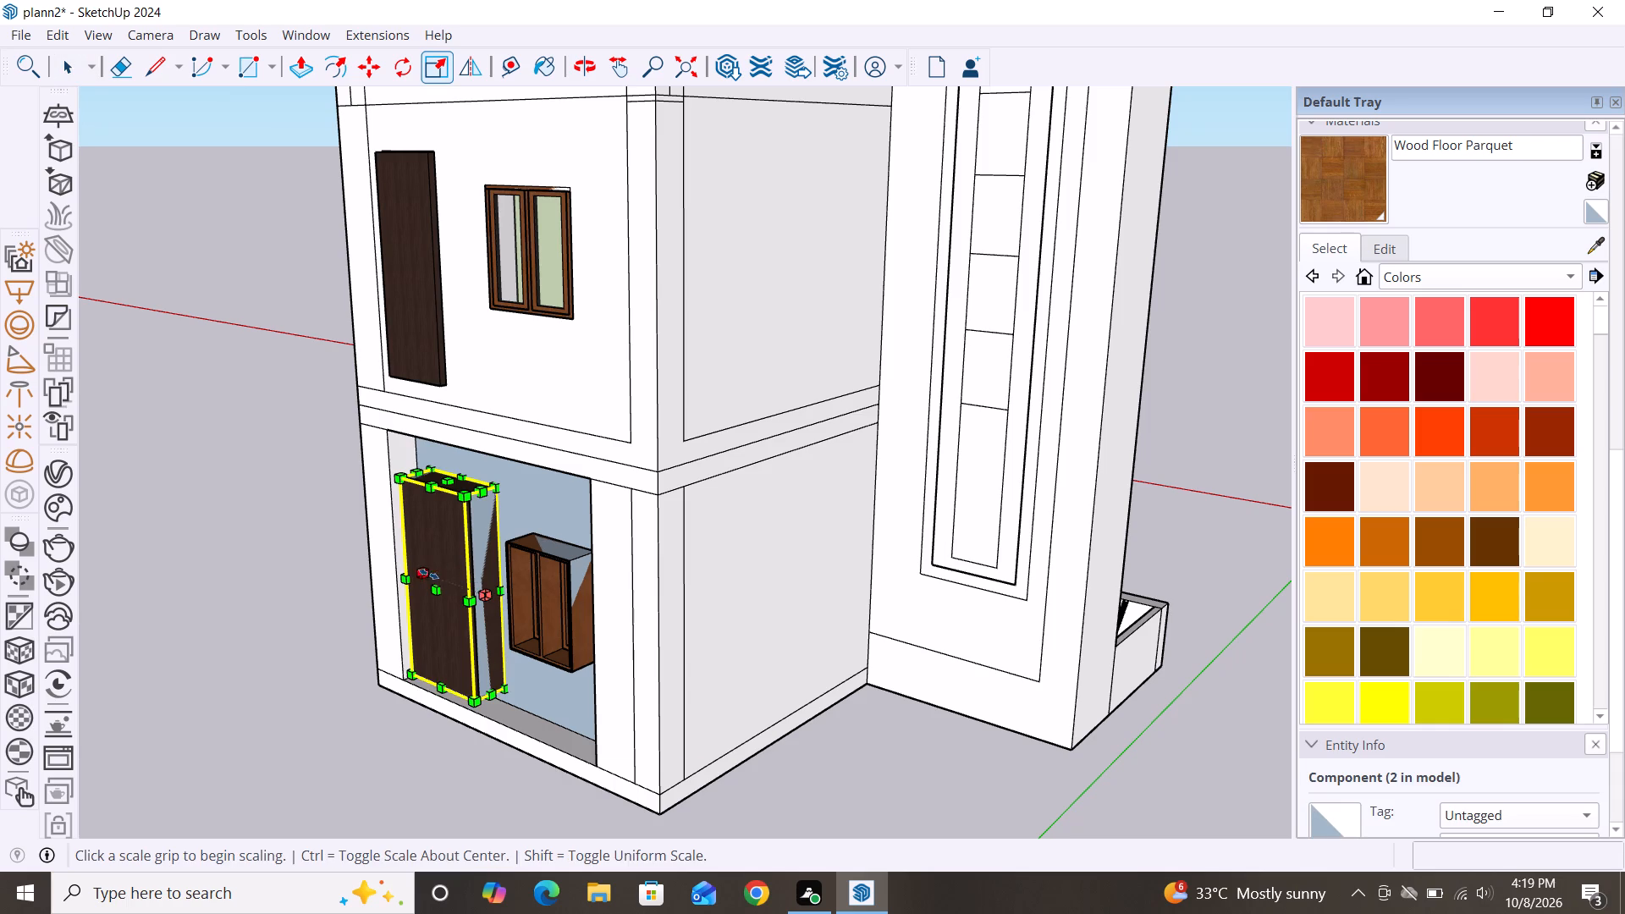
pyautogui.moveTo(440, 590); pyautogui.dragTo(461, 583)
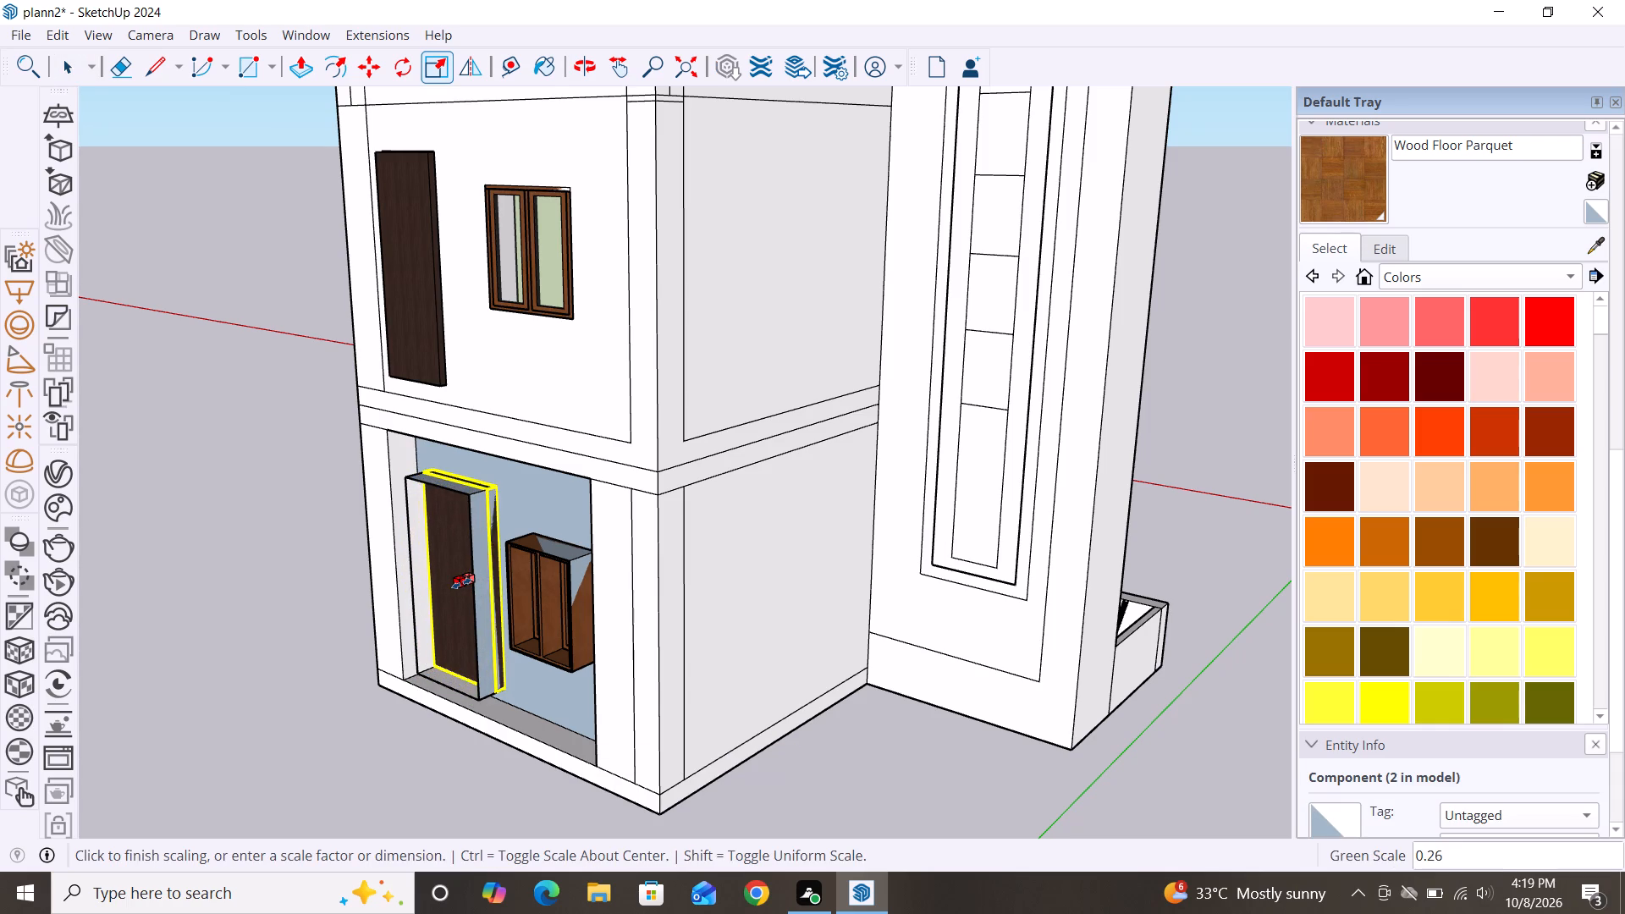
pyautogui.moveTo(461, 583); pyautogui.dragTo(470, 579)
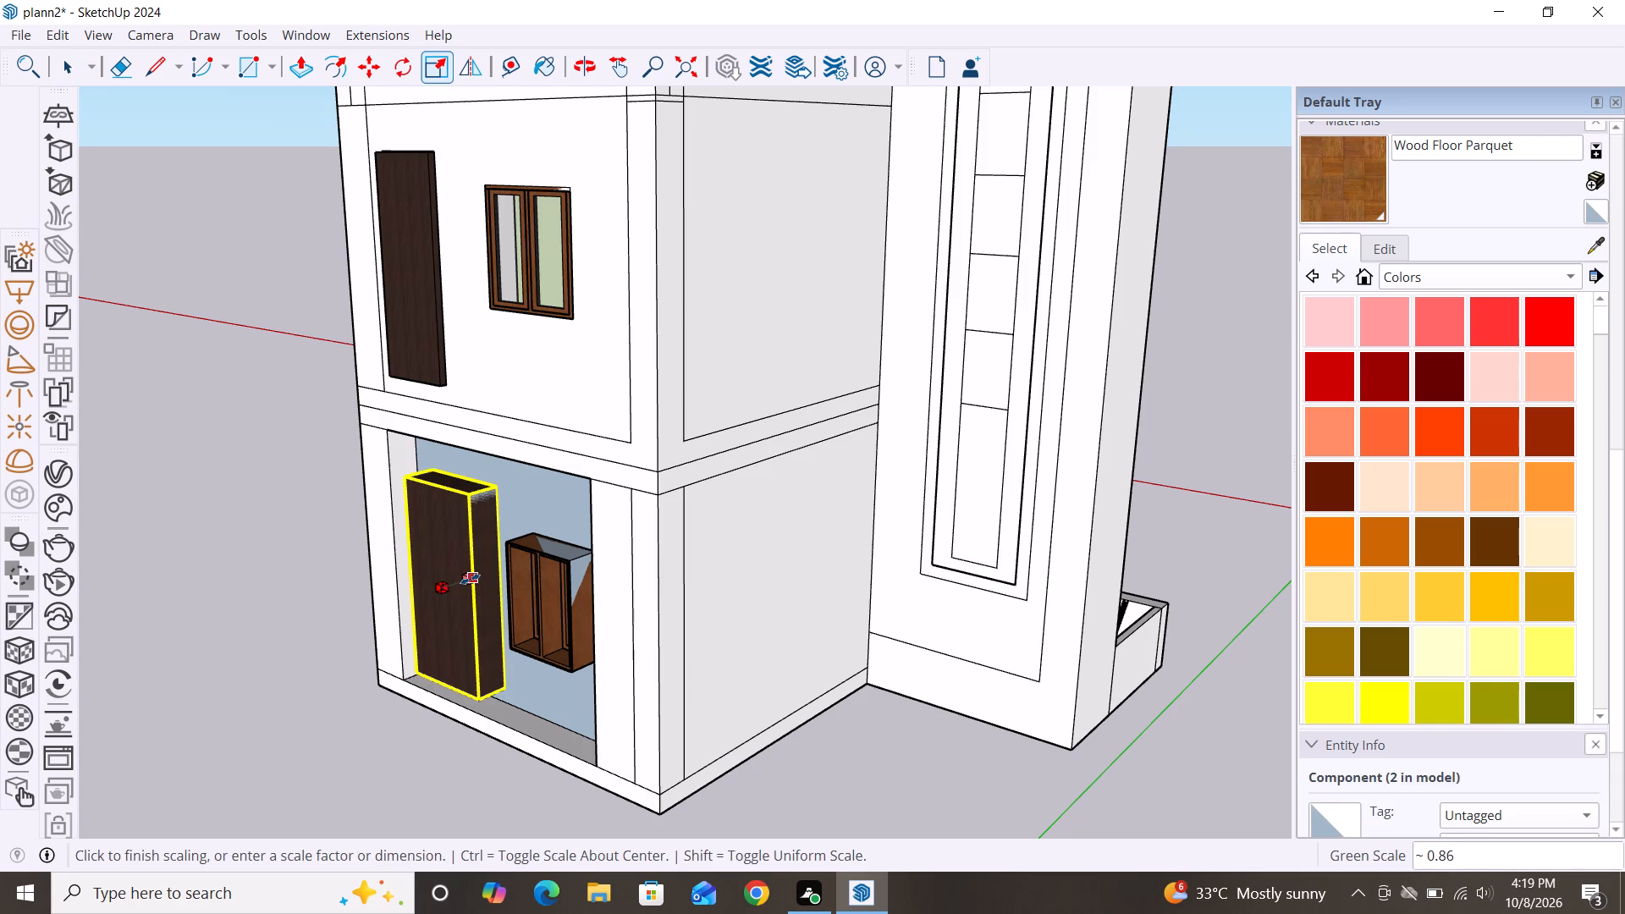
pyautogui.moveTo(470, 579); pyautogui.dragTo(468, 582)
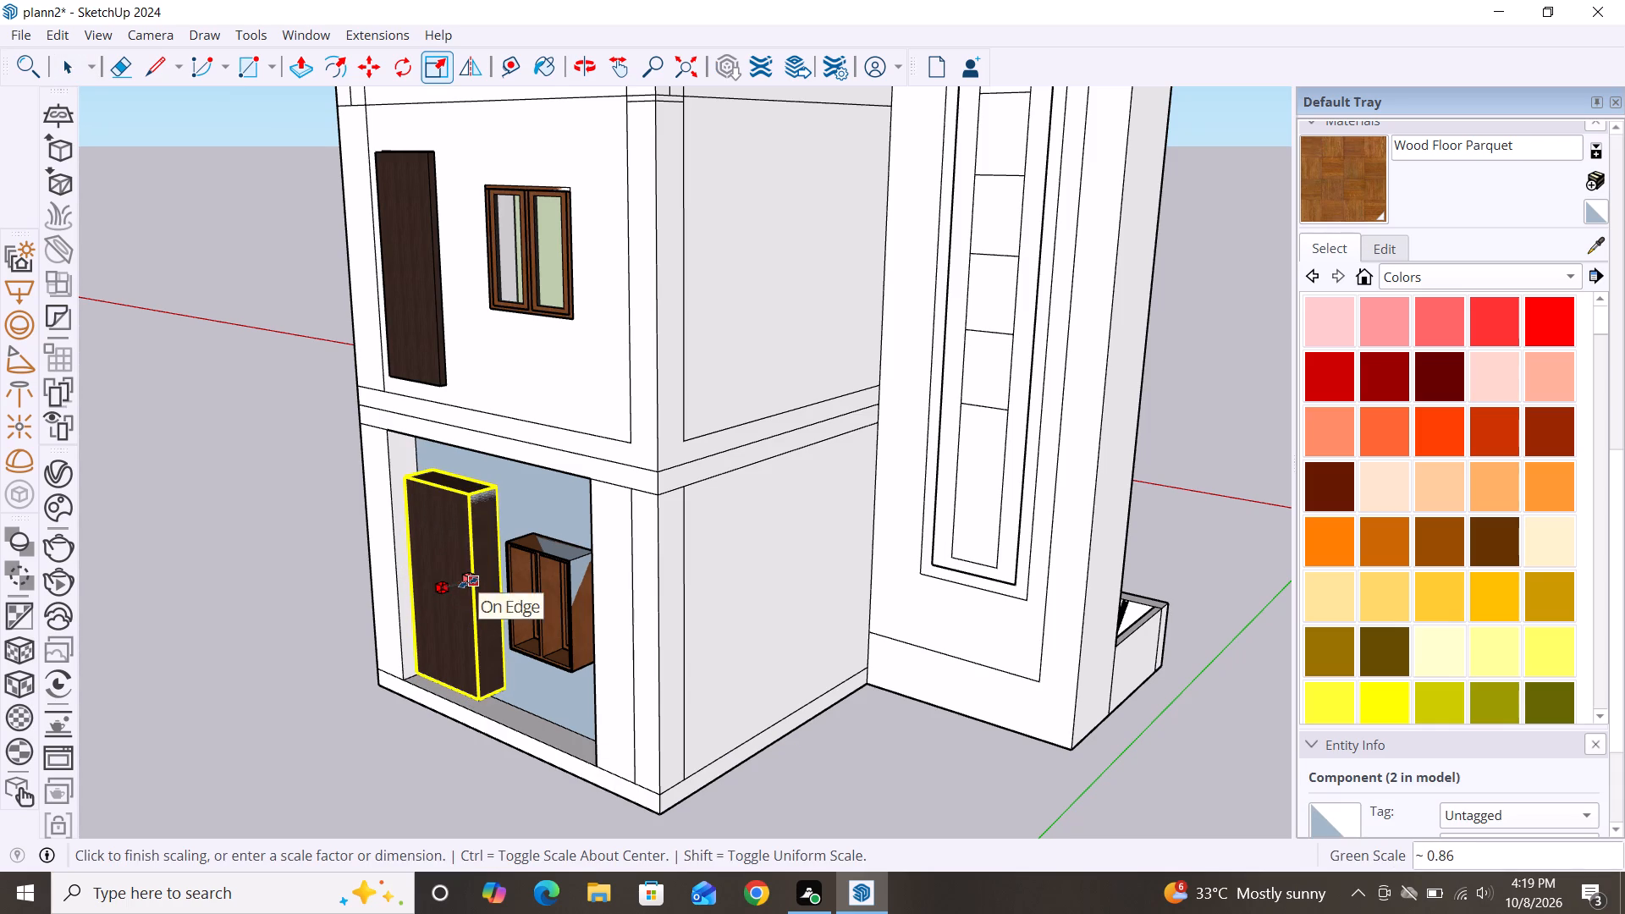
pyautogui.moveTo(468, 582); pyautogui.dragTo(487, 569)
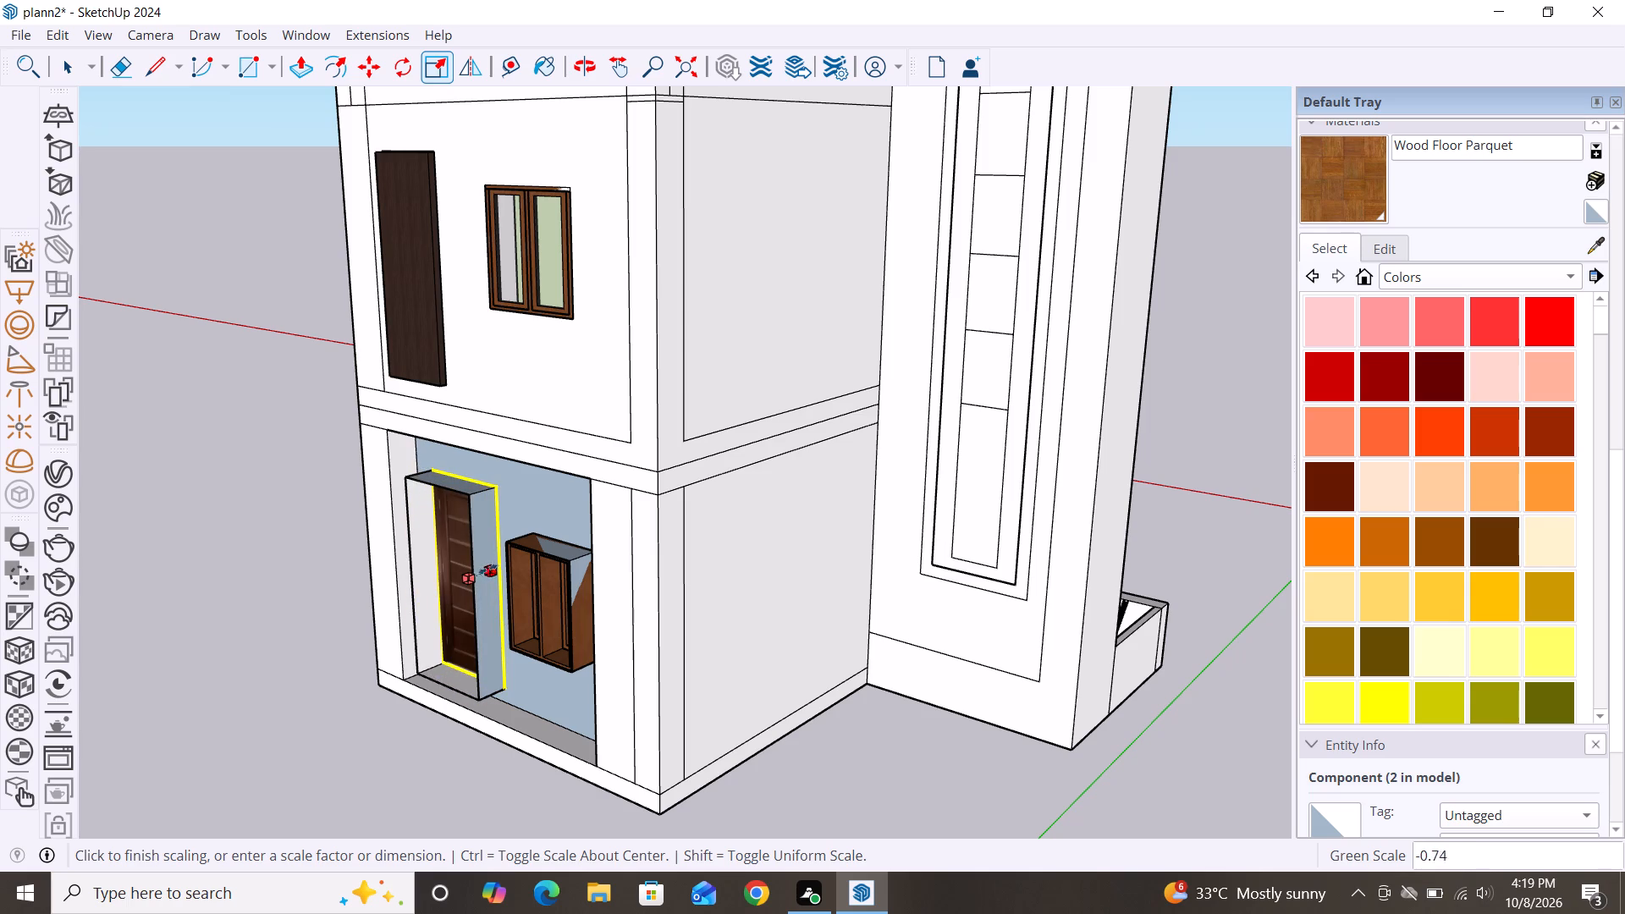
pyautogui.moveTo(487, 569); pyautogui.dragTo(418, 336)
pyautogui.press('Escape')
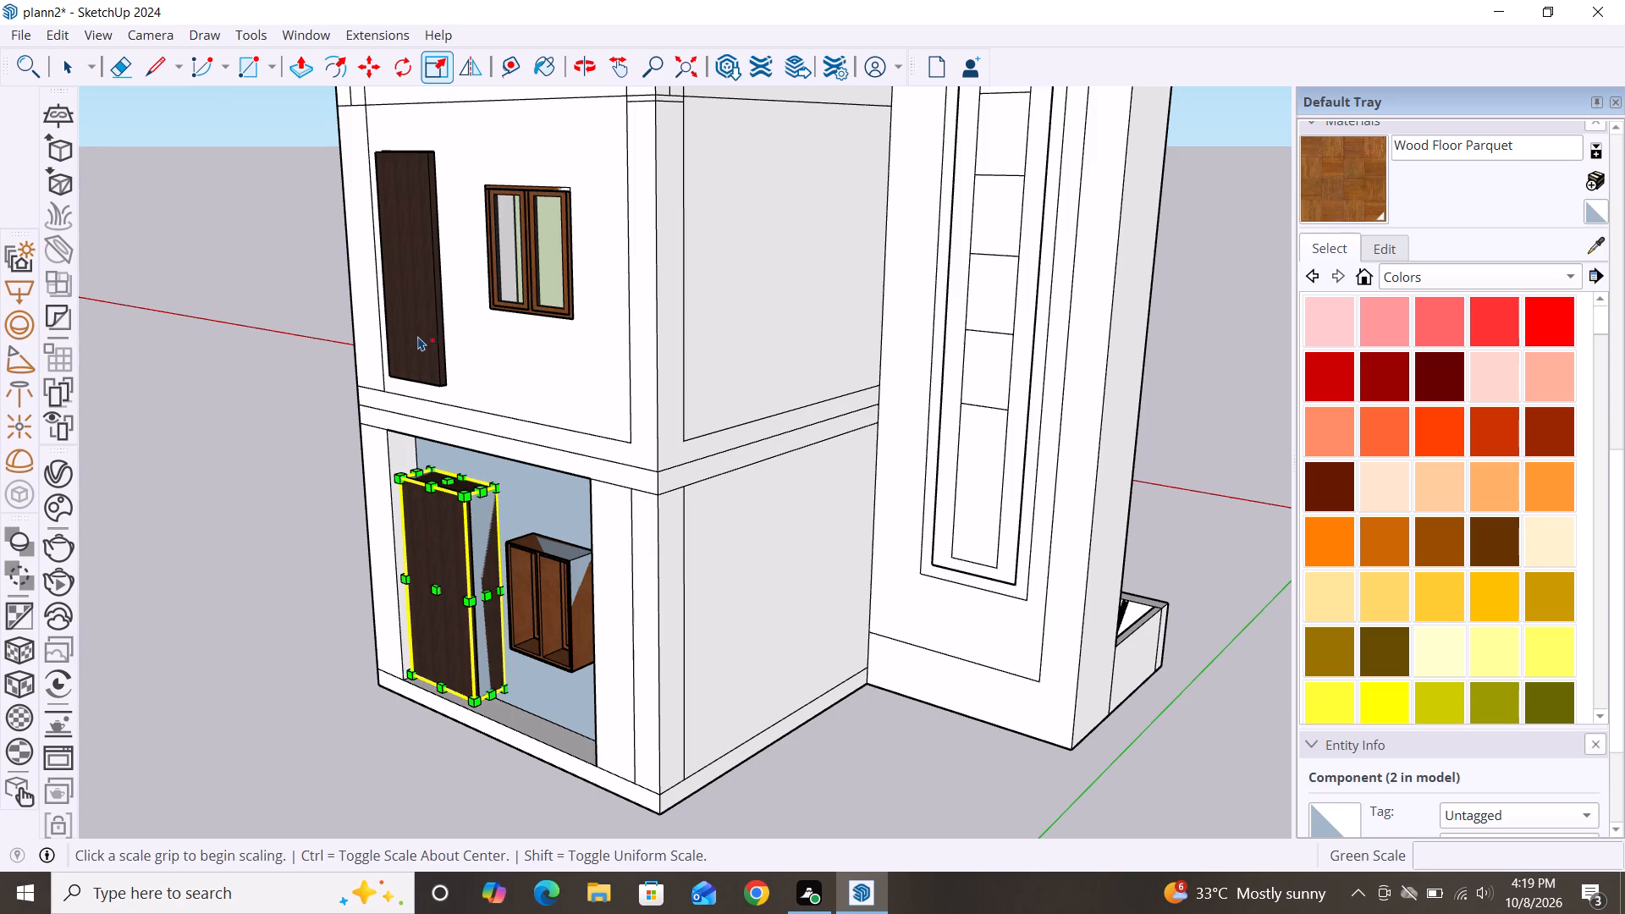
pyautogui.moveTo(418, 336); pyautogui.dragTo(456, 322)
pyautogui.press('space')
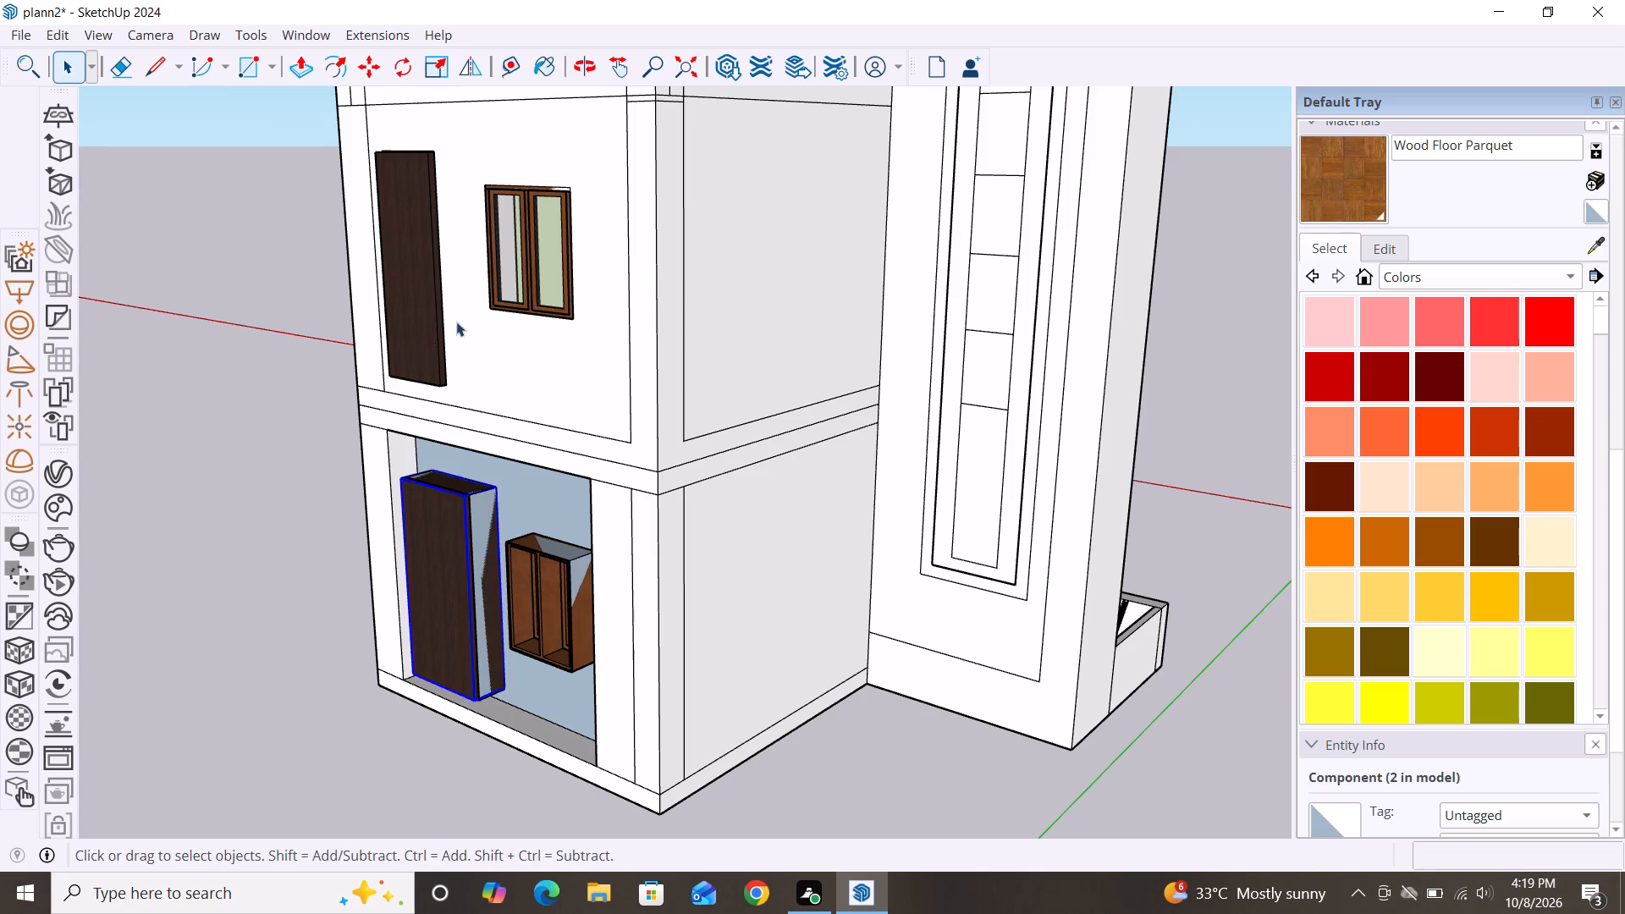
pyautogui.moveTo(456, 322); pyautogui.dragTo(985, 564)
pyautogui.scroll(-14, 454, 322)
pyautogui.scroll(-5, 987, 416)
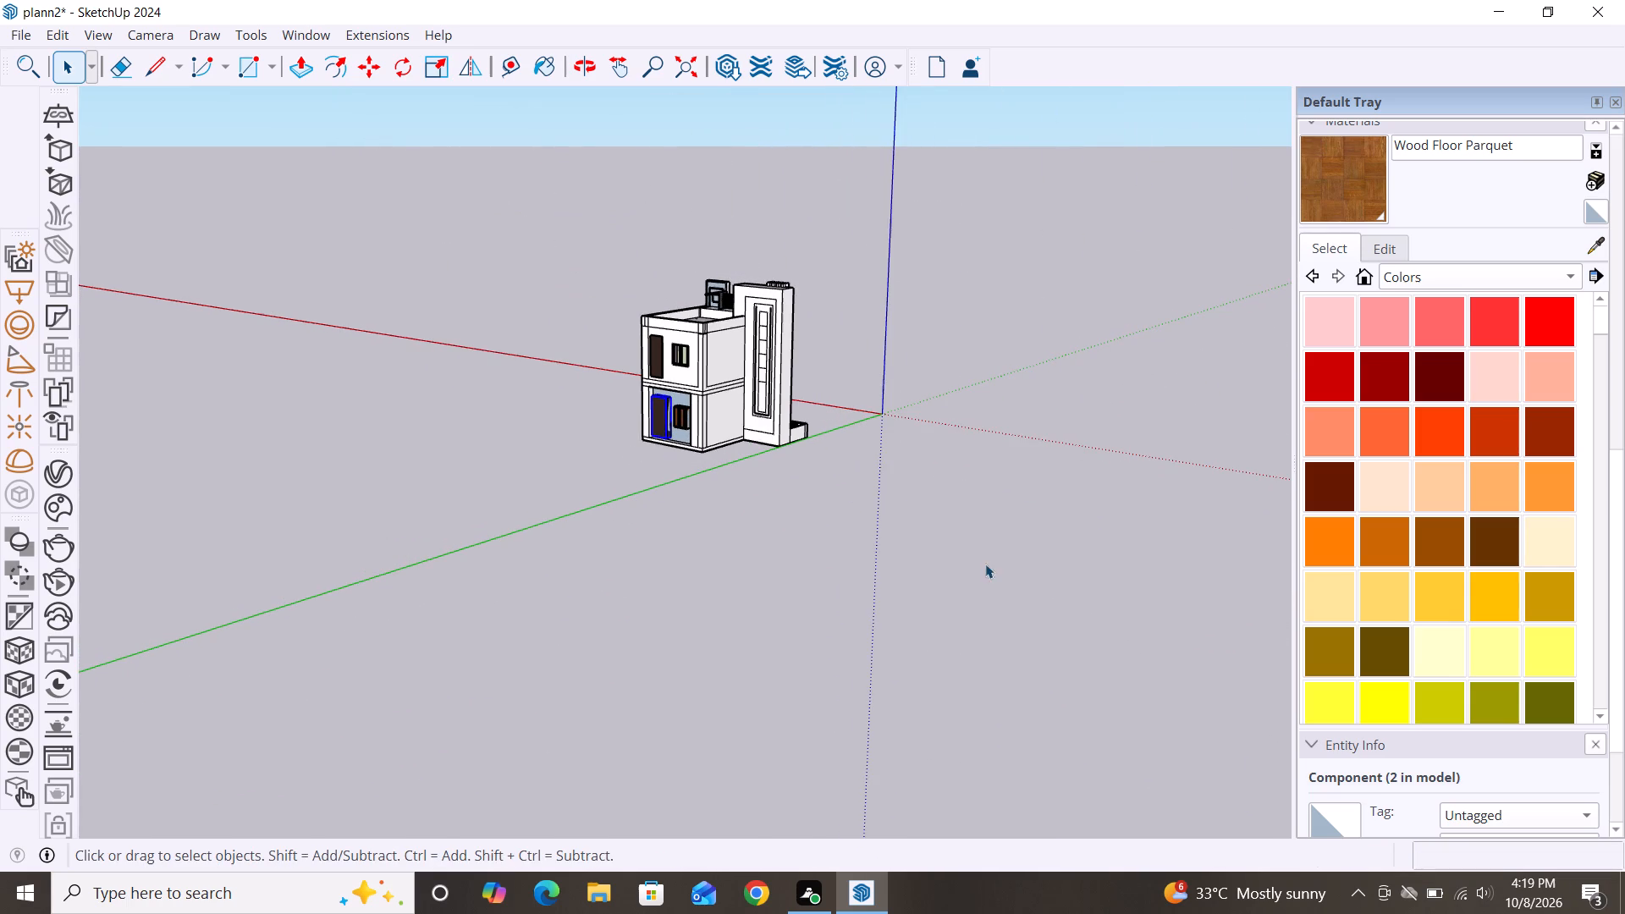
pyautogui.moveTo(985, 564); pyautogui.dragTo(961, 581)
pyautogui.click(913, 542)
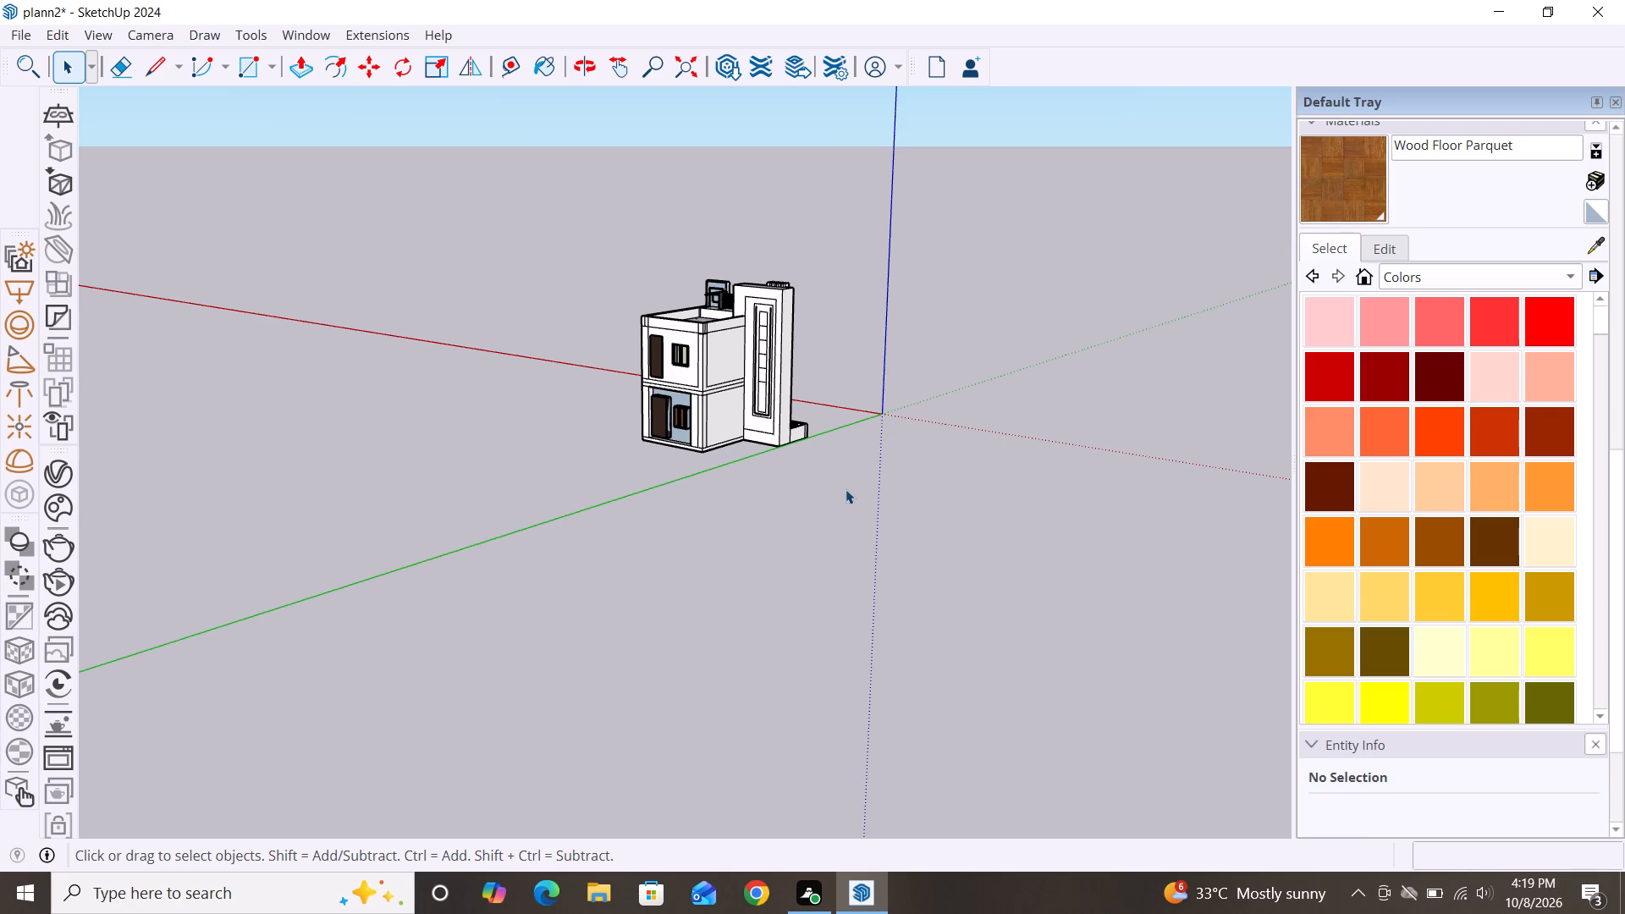
# Flatten the protruding dark wooden door on the upper floor's rear wall by scaling its depth along green until flush with the wall.
pyautogui.keyDown('alt'); pyautogui.moveTo(846, 489); pyautogui.dragTo(697, 480, button='middle'); pyautogui.keyUp('alt')
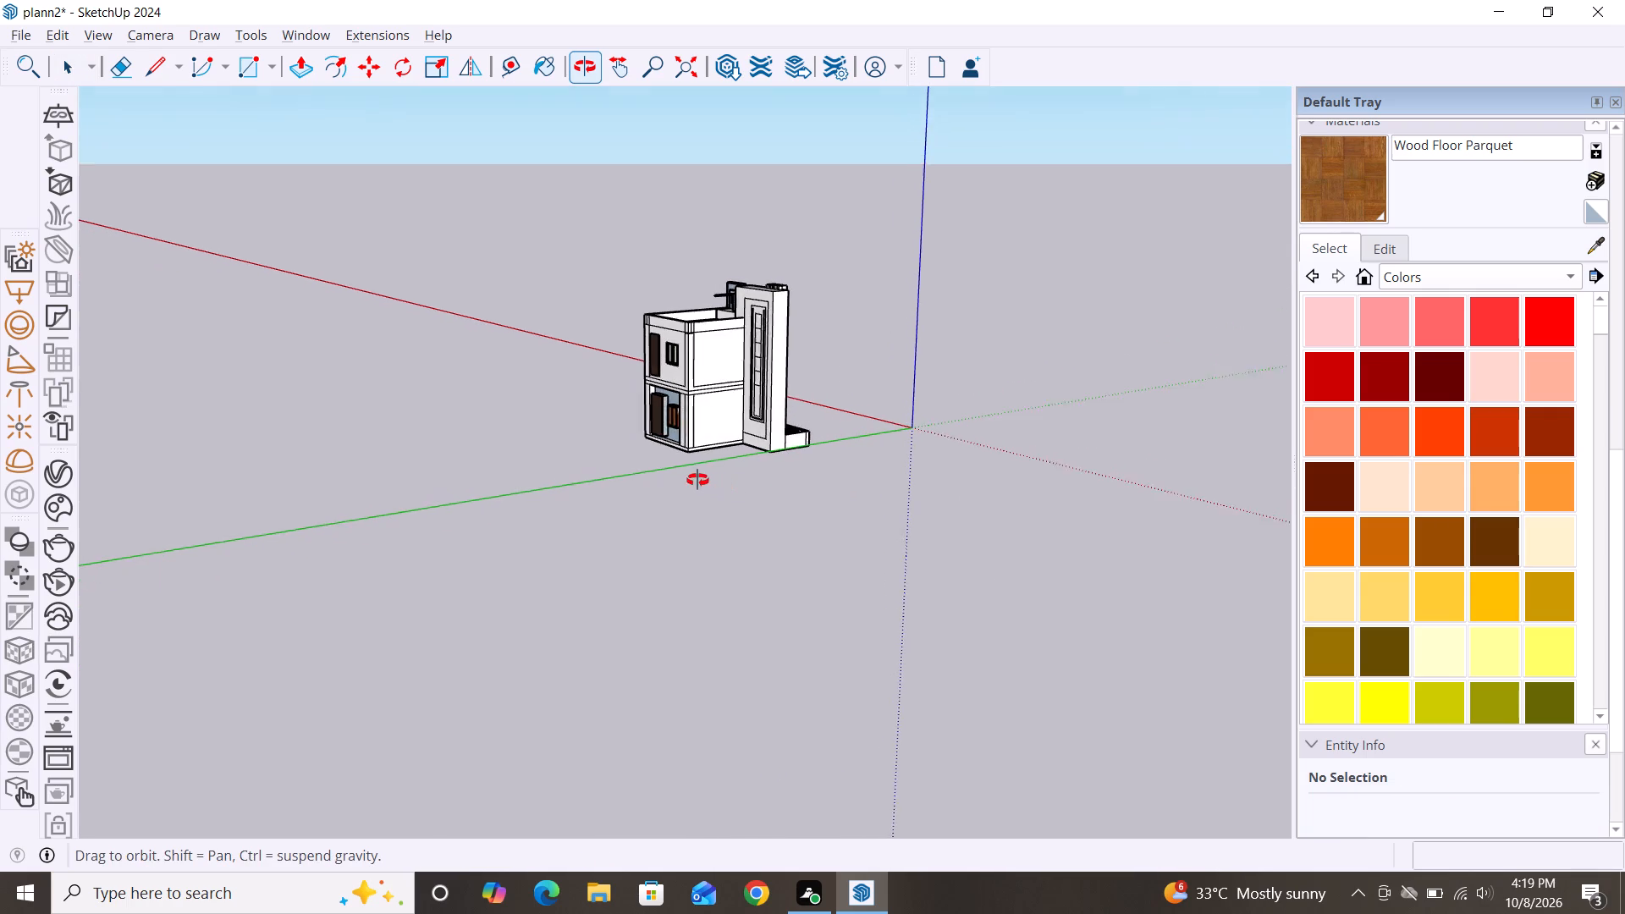
pyautogui.keyDown('alt'); pyautogui.moveTo(697, 480); pyautogui.dragTo(680, 479, button='middle'); pyautogui.keyUp('alt')
pyautogui.scroll(9, 653, 317)
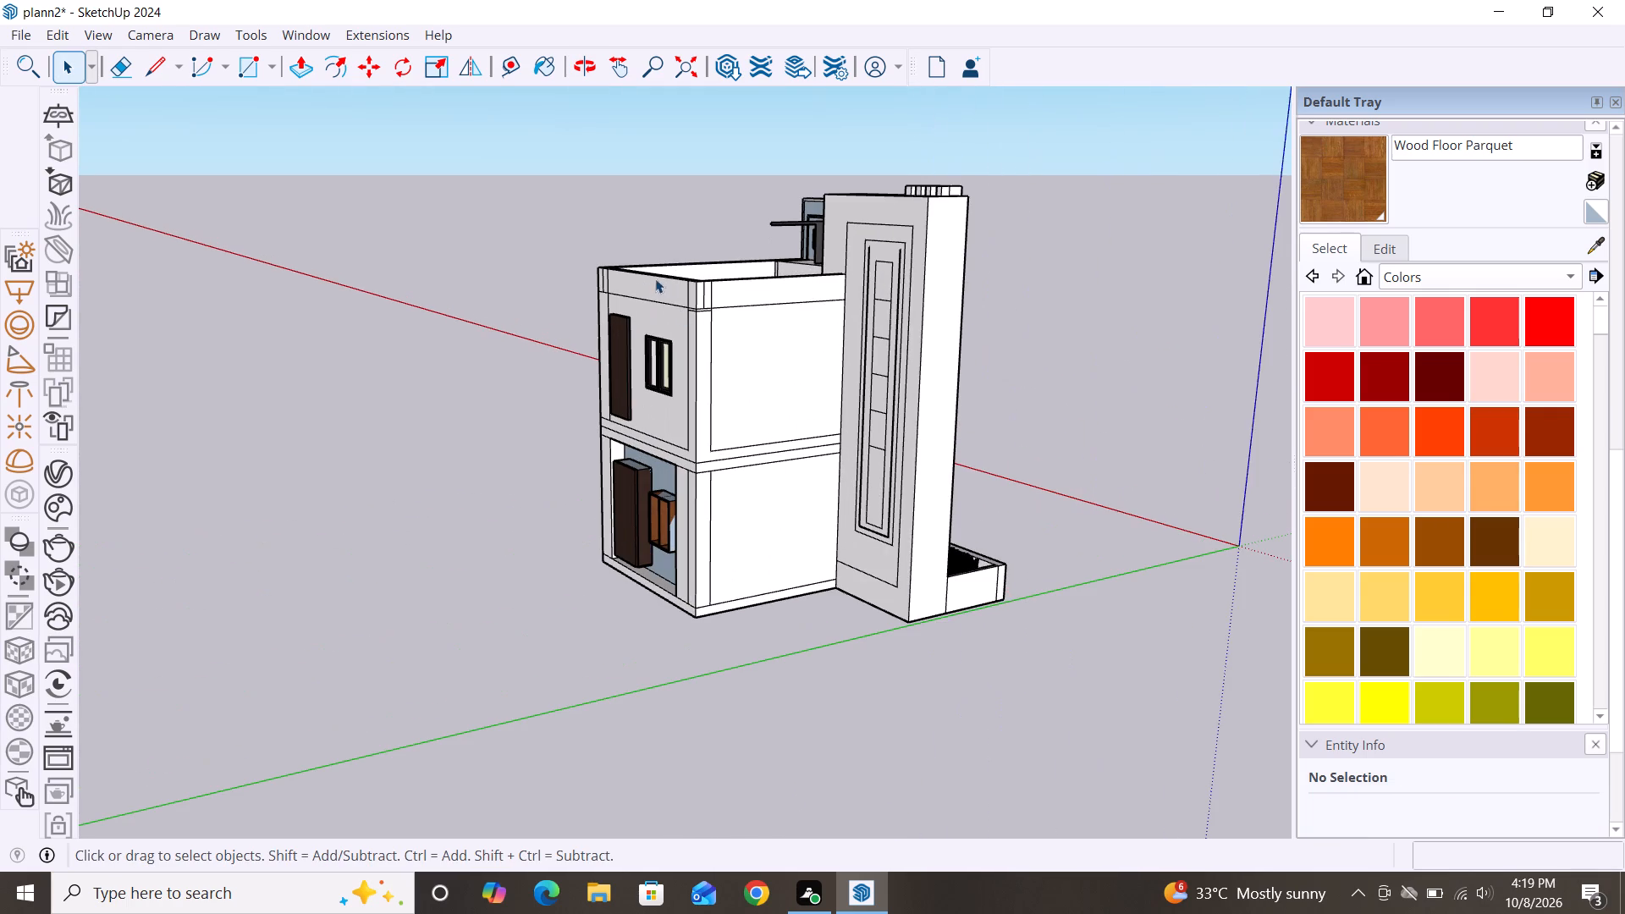
pyautogui.scroll(12, 625, 290)
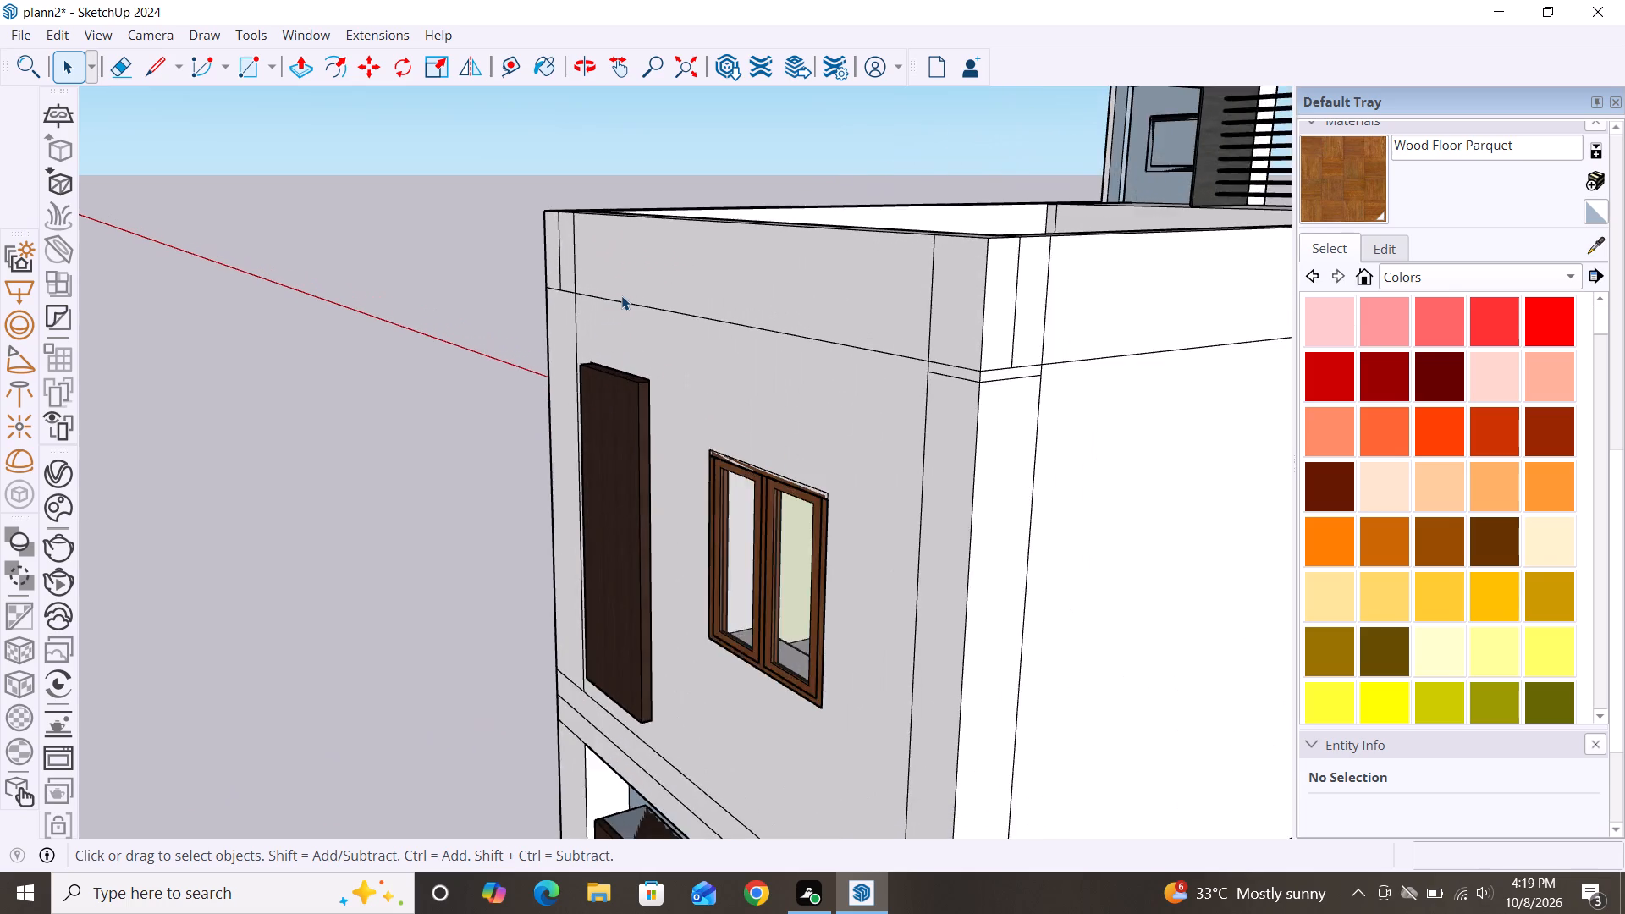
pyautogui.scroll(4, 621, 295)
pyautogui.click(617, 520)
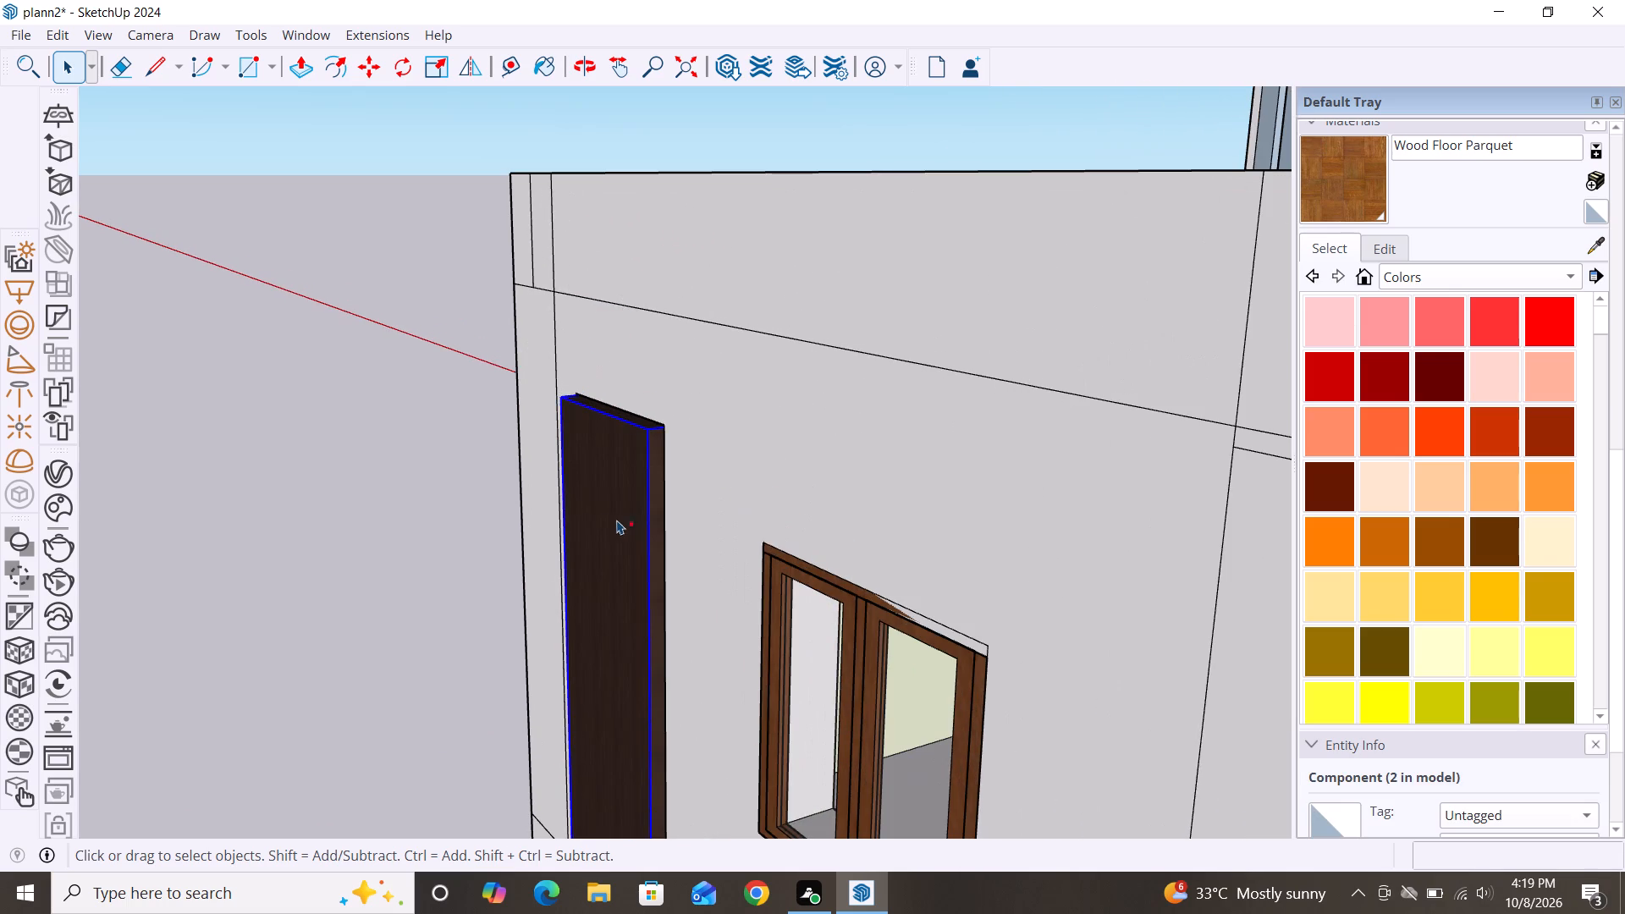
pyautogui.press('s')
pyautogui.moveTo(604, 661); pyautogui.dragTo(617, 660)
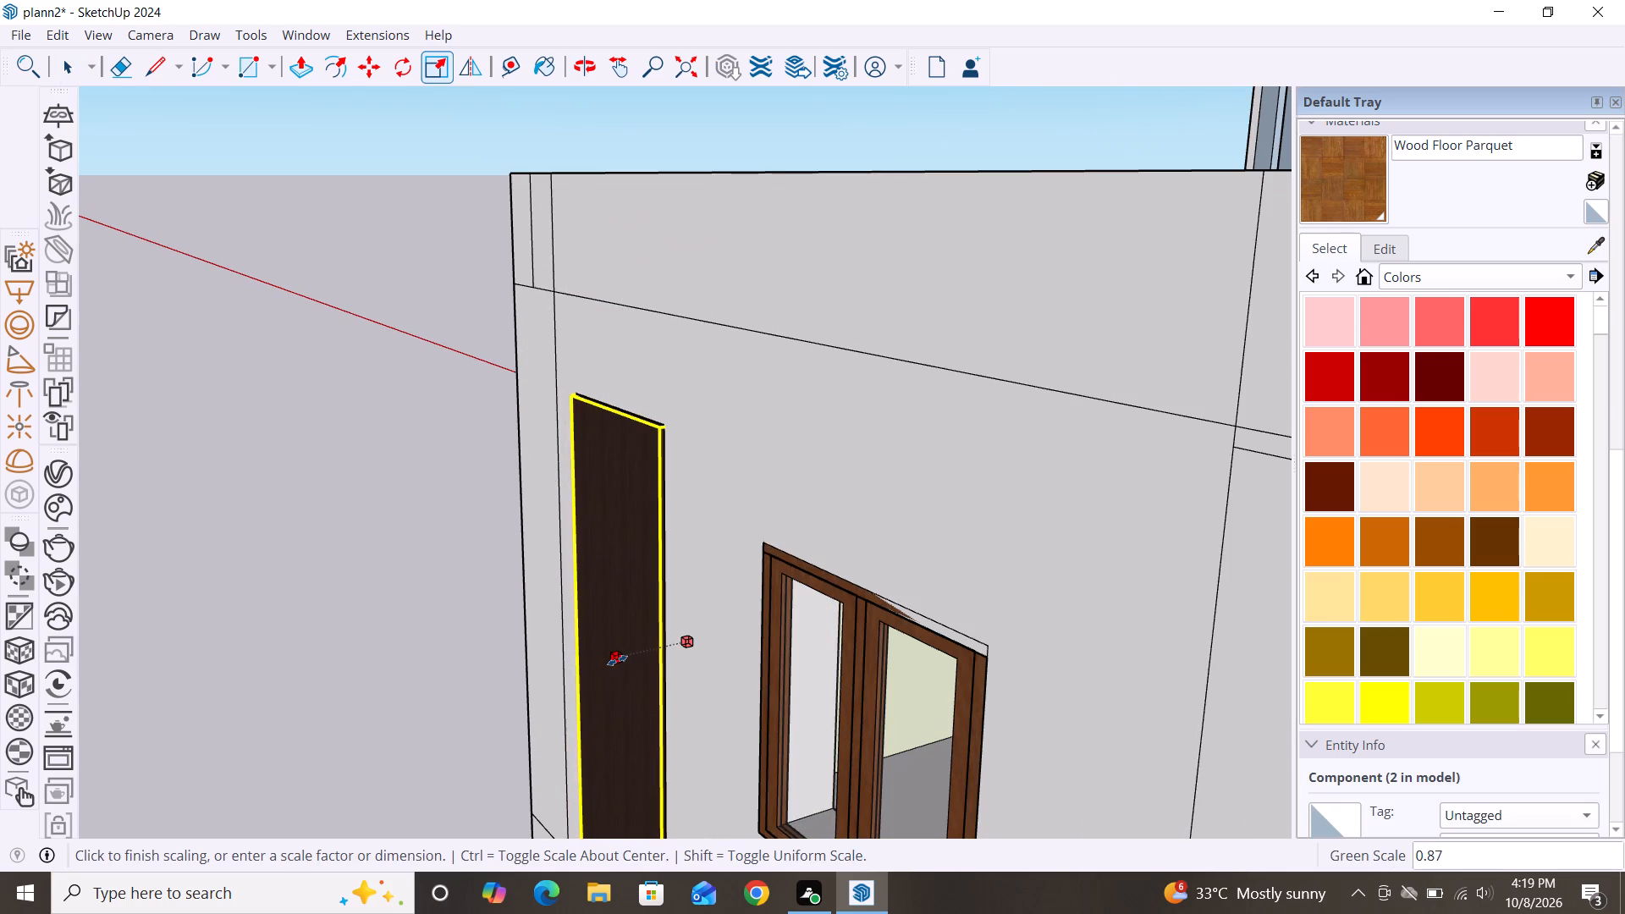
pyautogui.moveTo(617, 660); pyautogui.dragTo(624, 660)
pyautogui.doubleClick(624, 660)
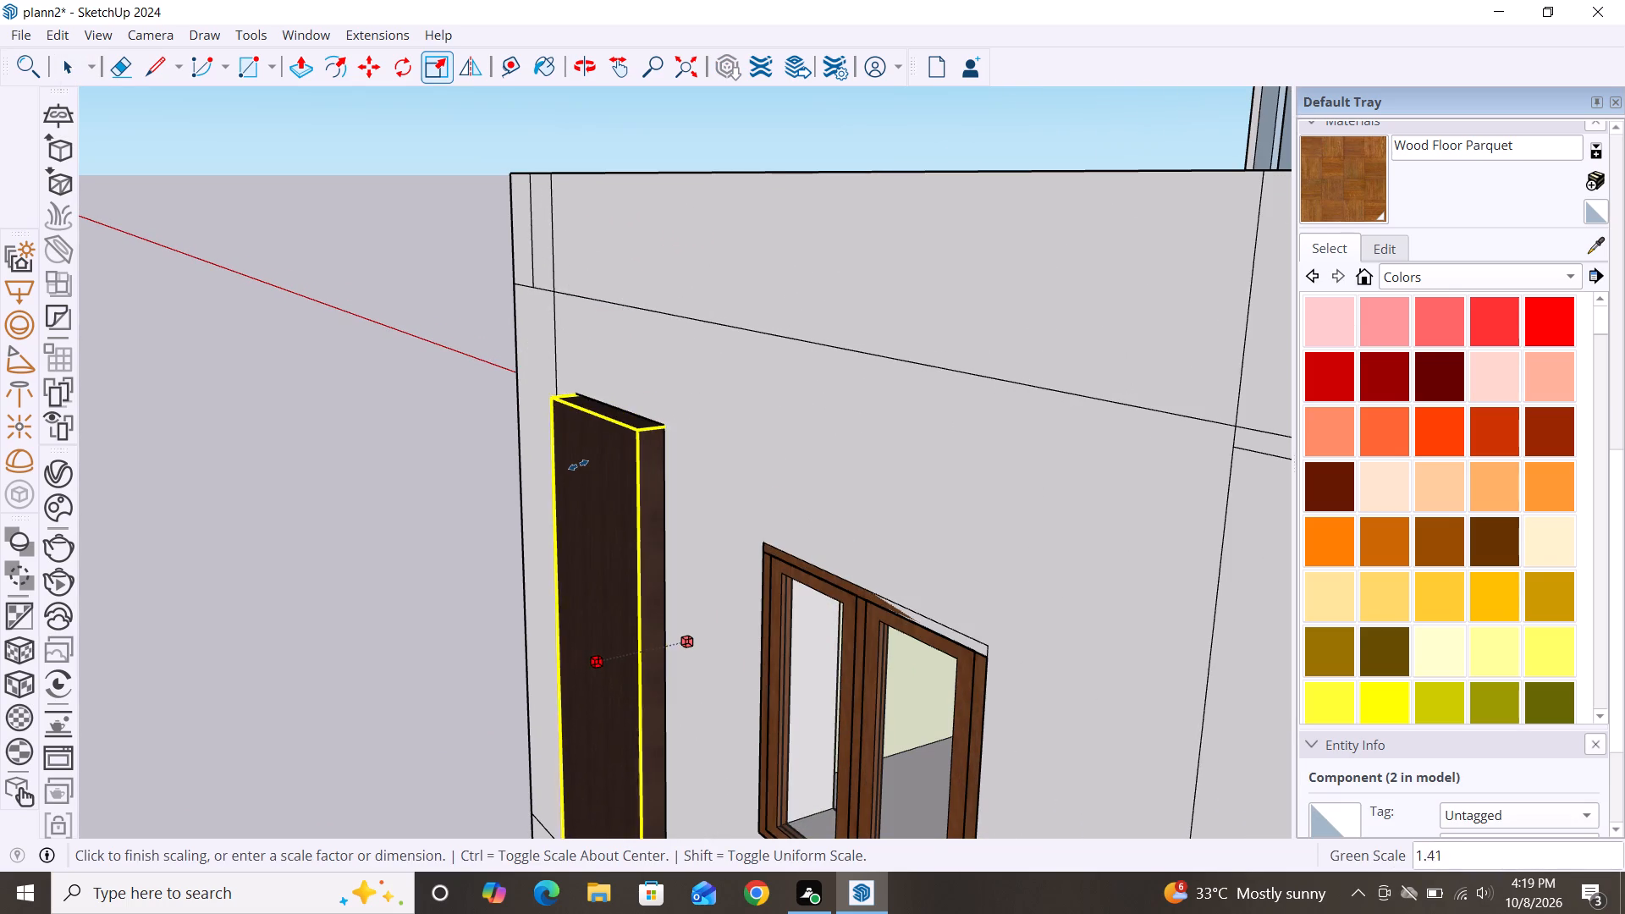
pyautogui.click(601, 460)
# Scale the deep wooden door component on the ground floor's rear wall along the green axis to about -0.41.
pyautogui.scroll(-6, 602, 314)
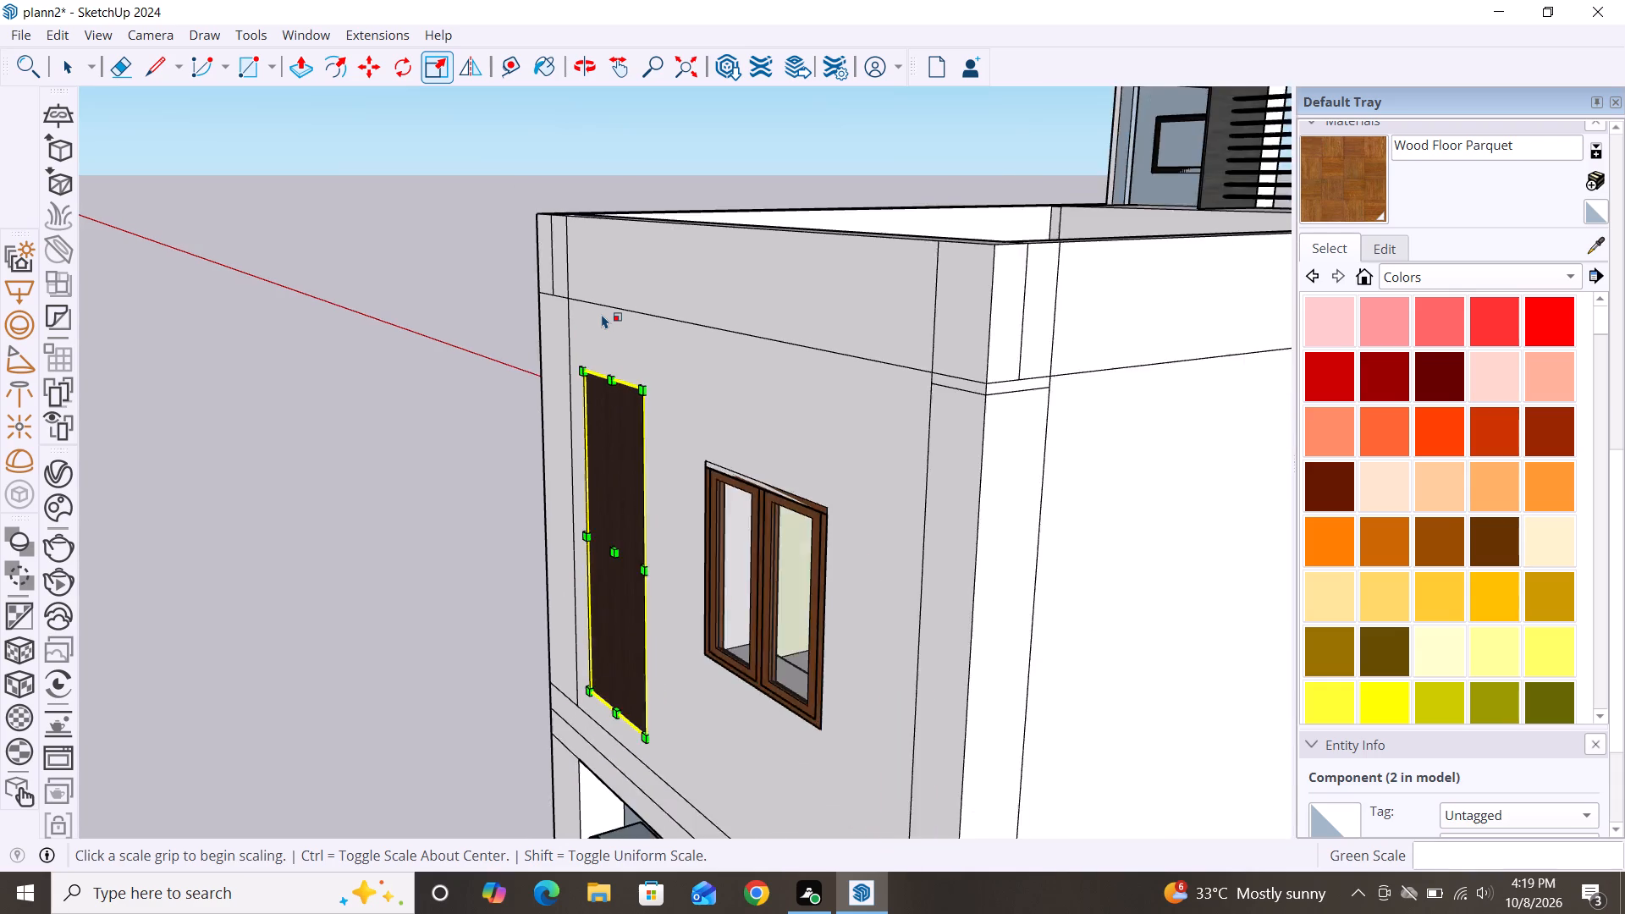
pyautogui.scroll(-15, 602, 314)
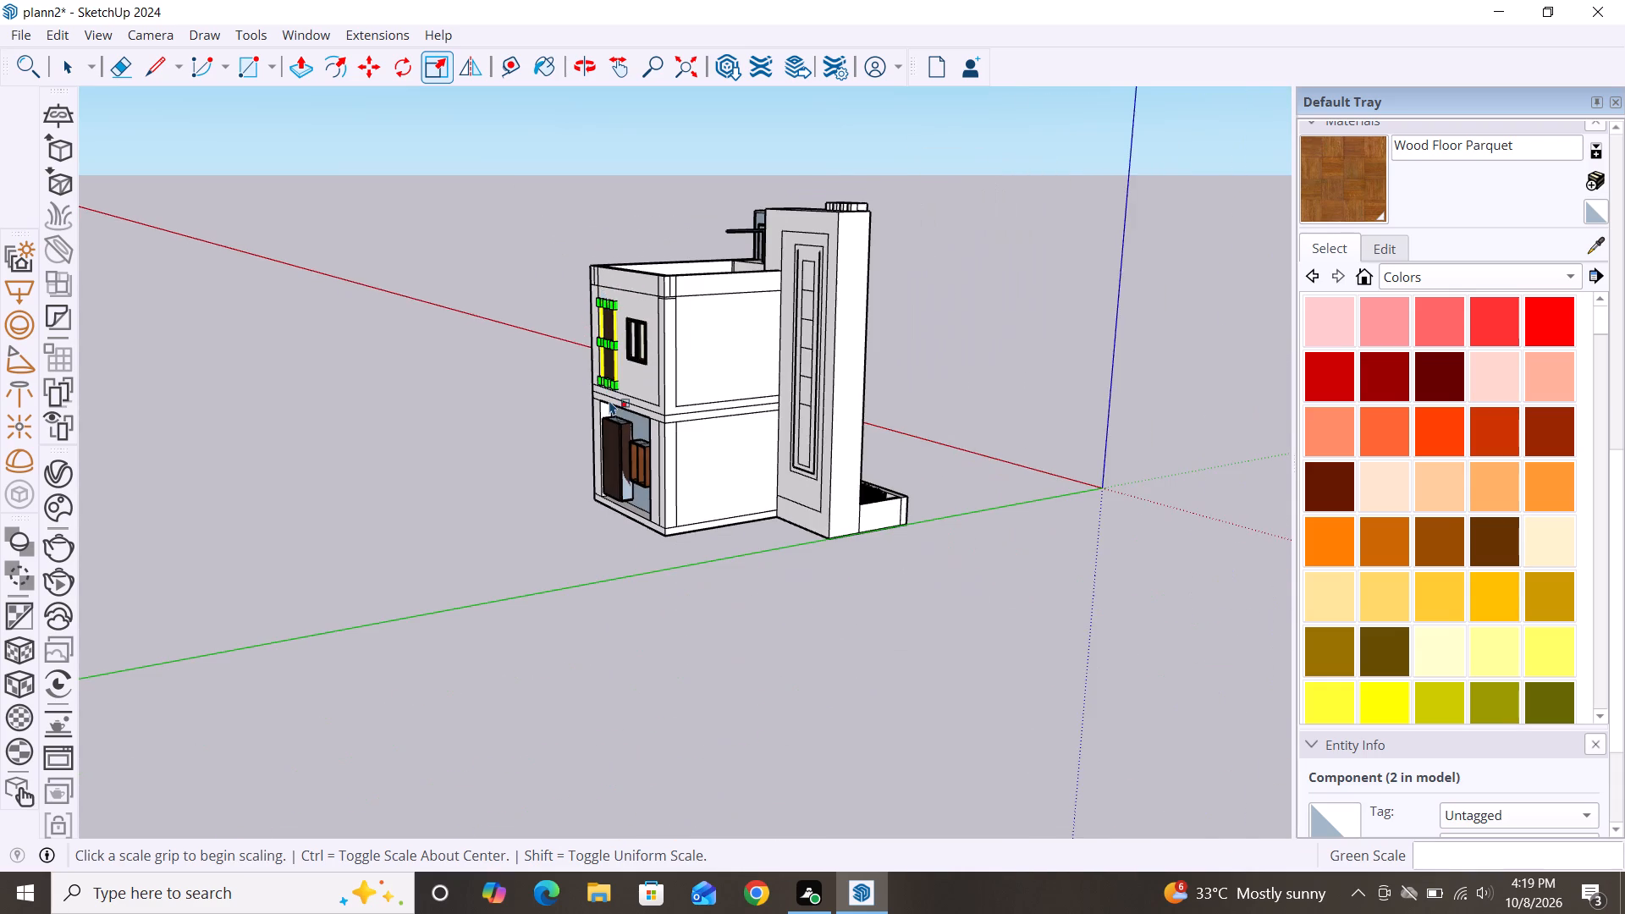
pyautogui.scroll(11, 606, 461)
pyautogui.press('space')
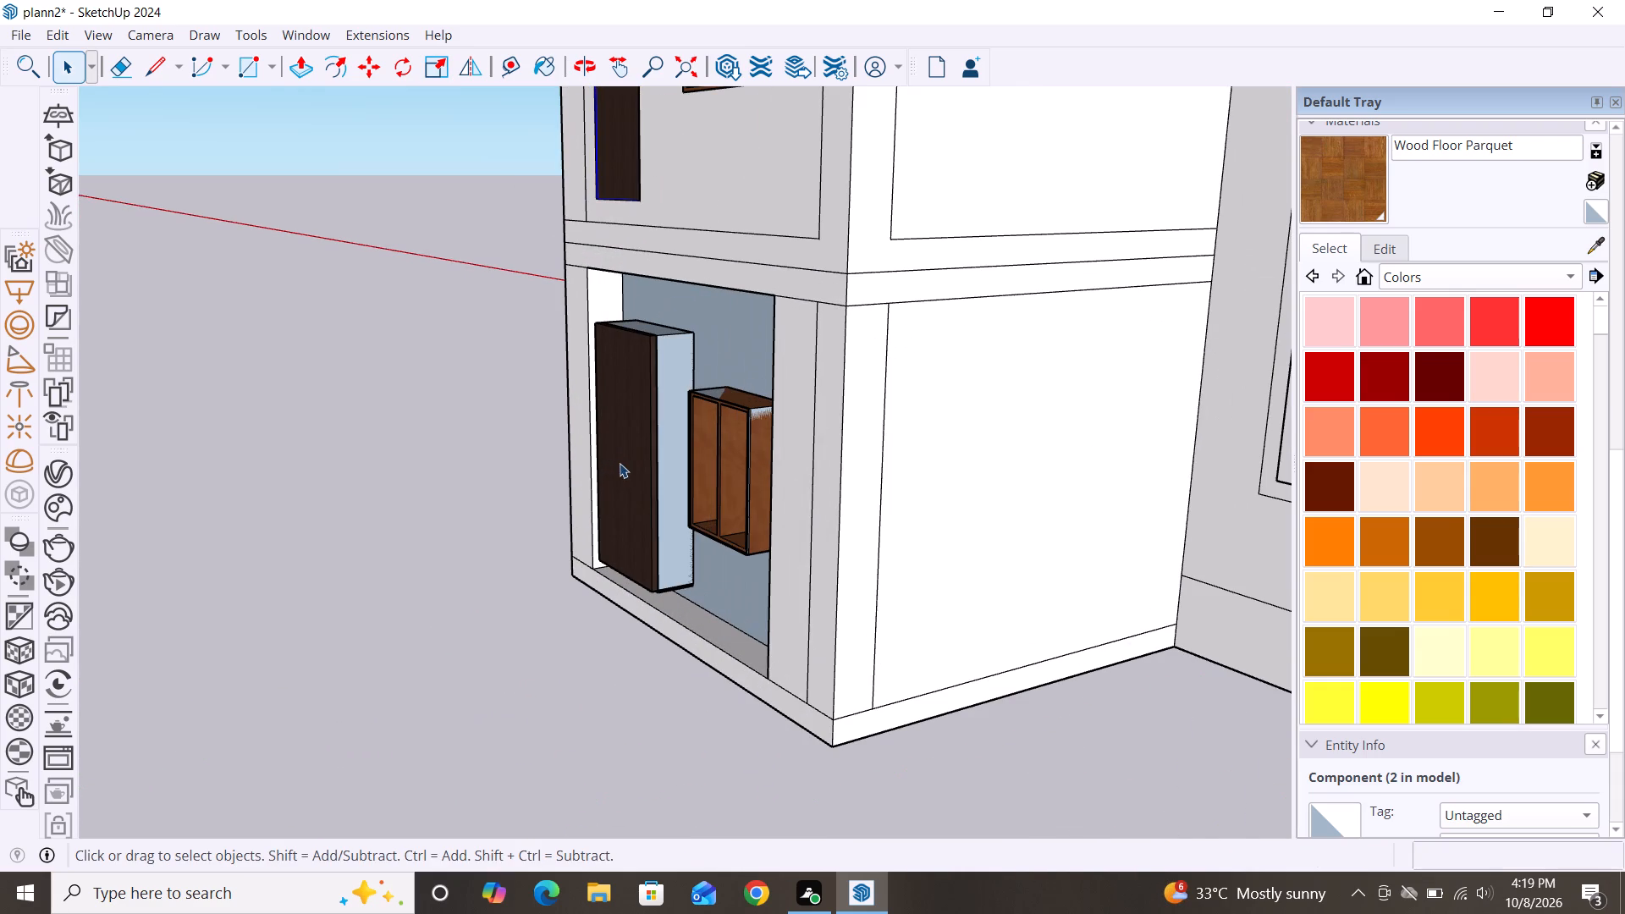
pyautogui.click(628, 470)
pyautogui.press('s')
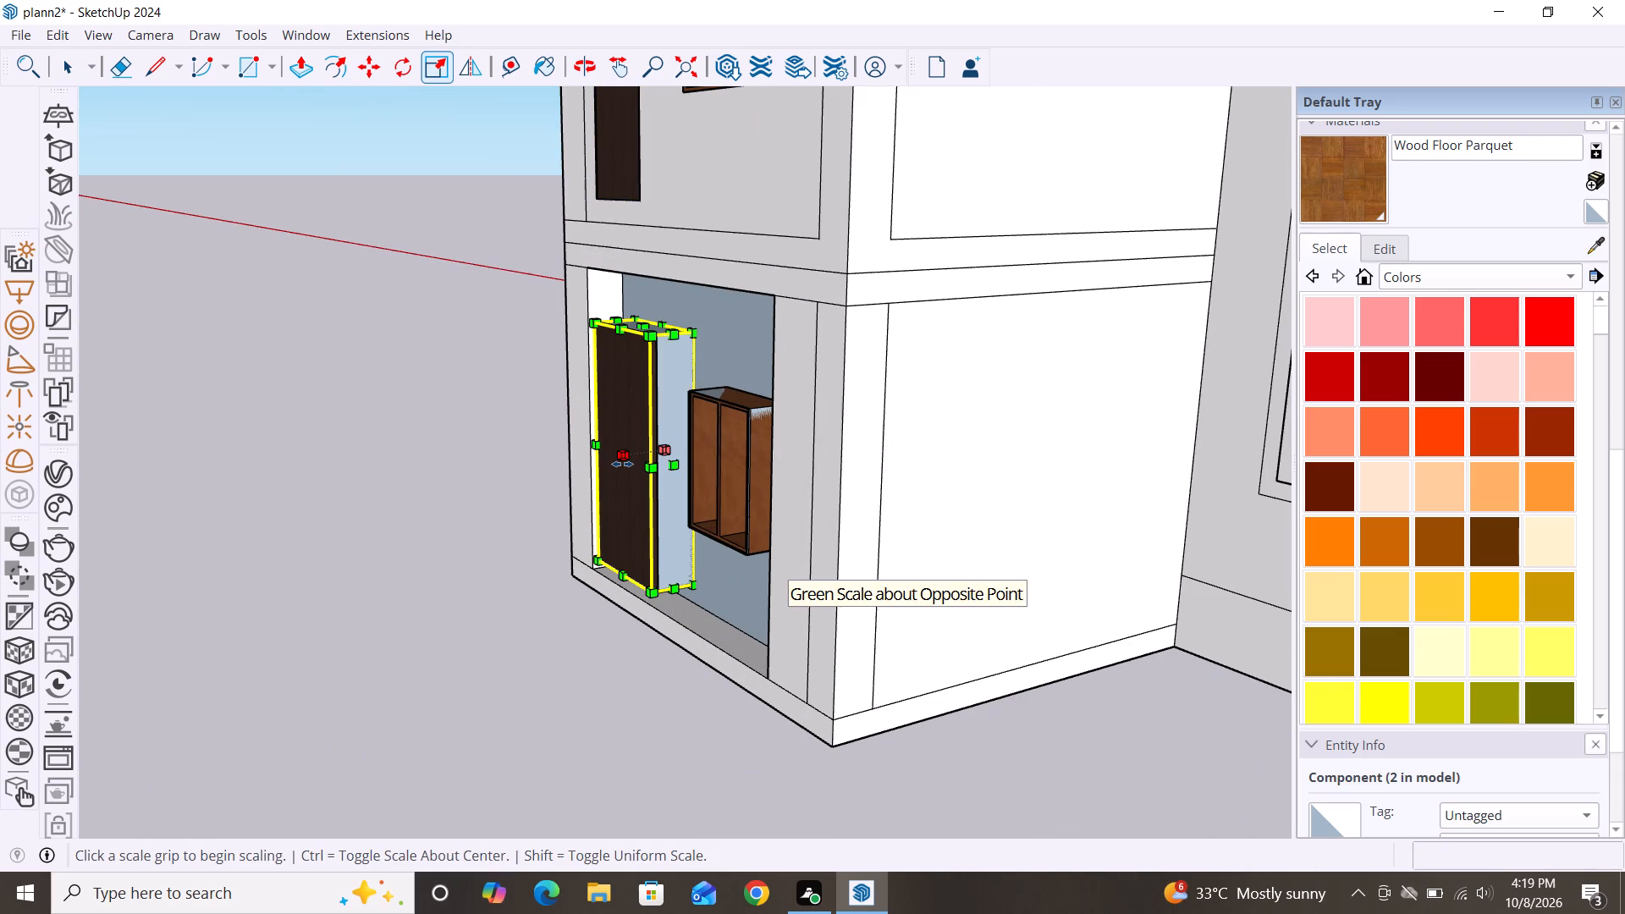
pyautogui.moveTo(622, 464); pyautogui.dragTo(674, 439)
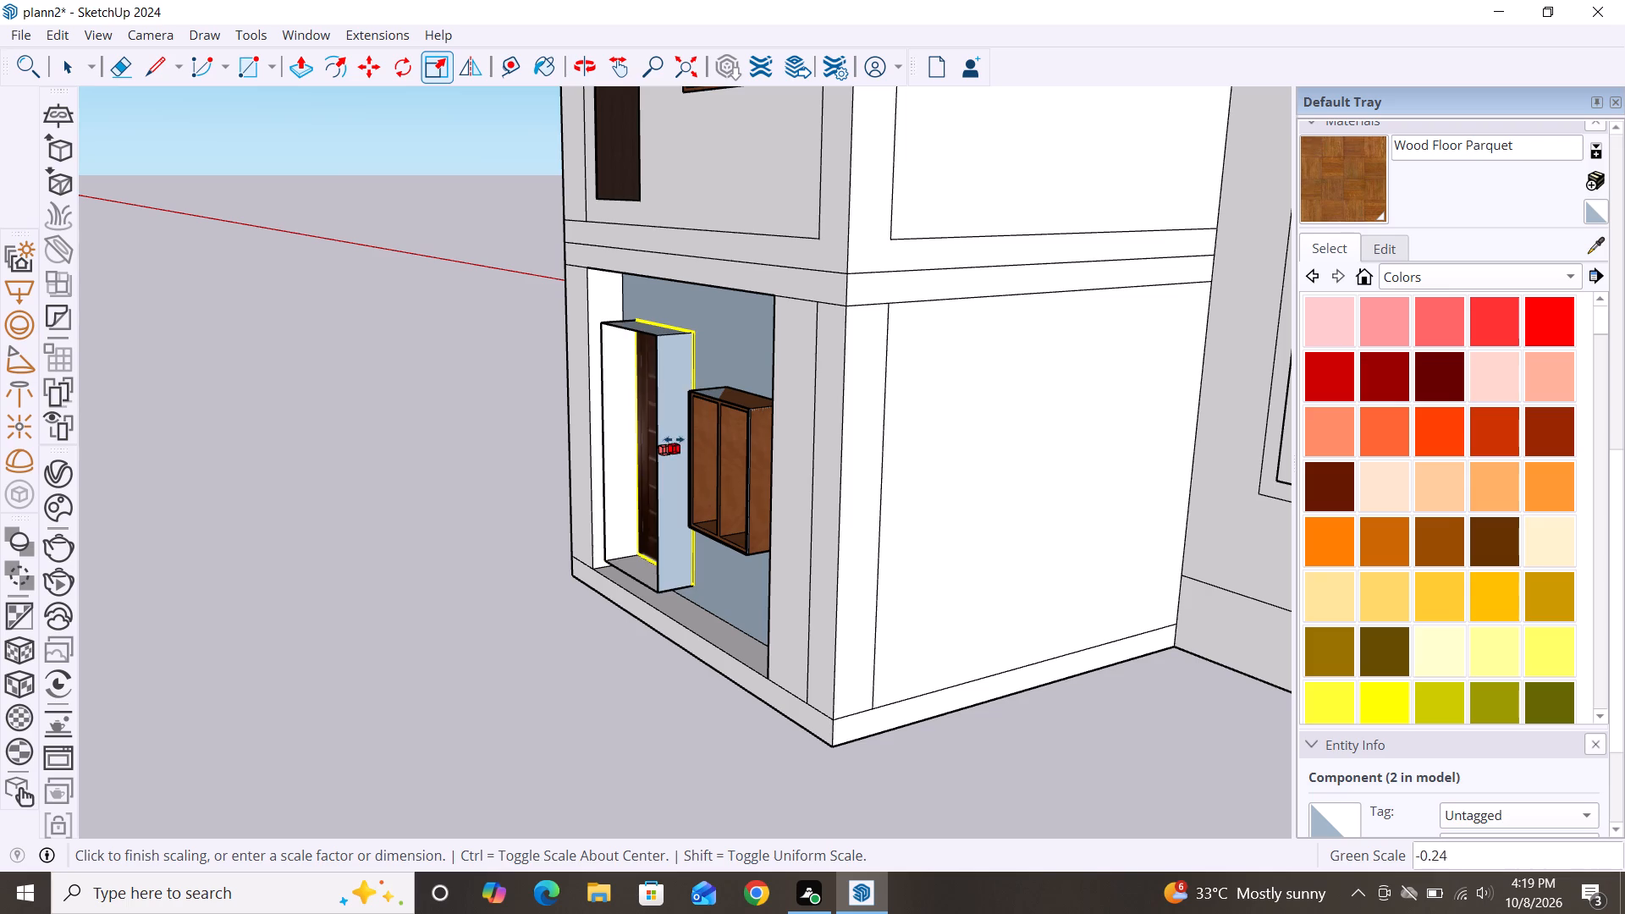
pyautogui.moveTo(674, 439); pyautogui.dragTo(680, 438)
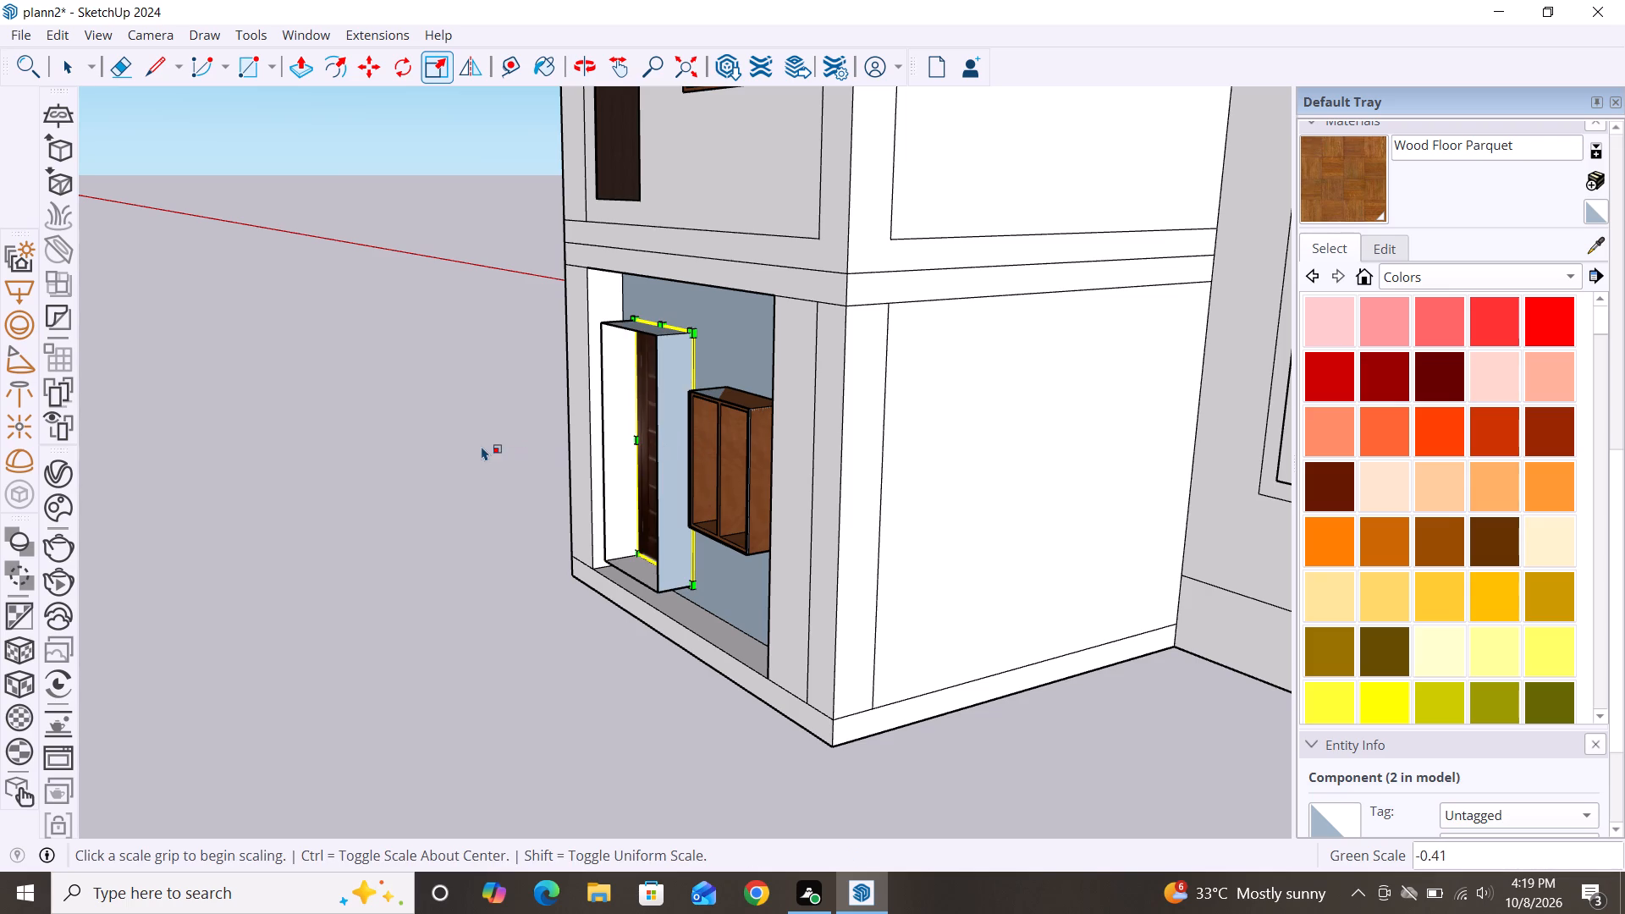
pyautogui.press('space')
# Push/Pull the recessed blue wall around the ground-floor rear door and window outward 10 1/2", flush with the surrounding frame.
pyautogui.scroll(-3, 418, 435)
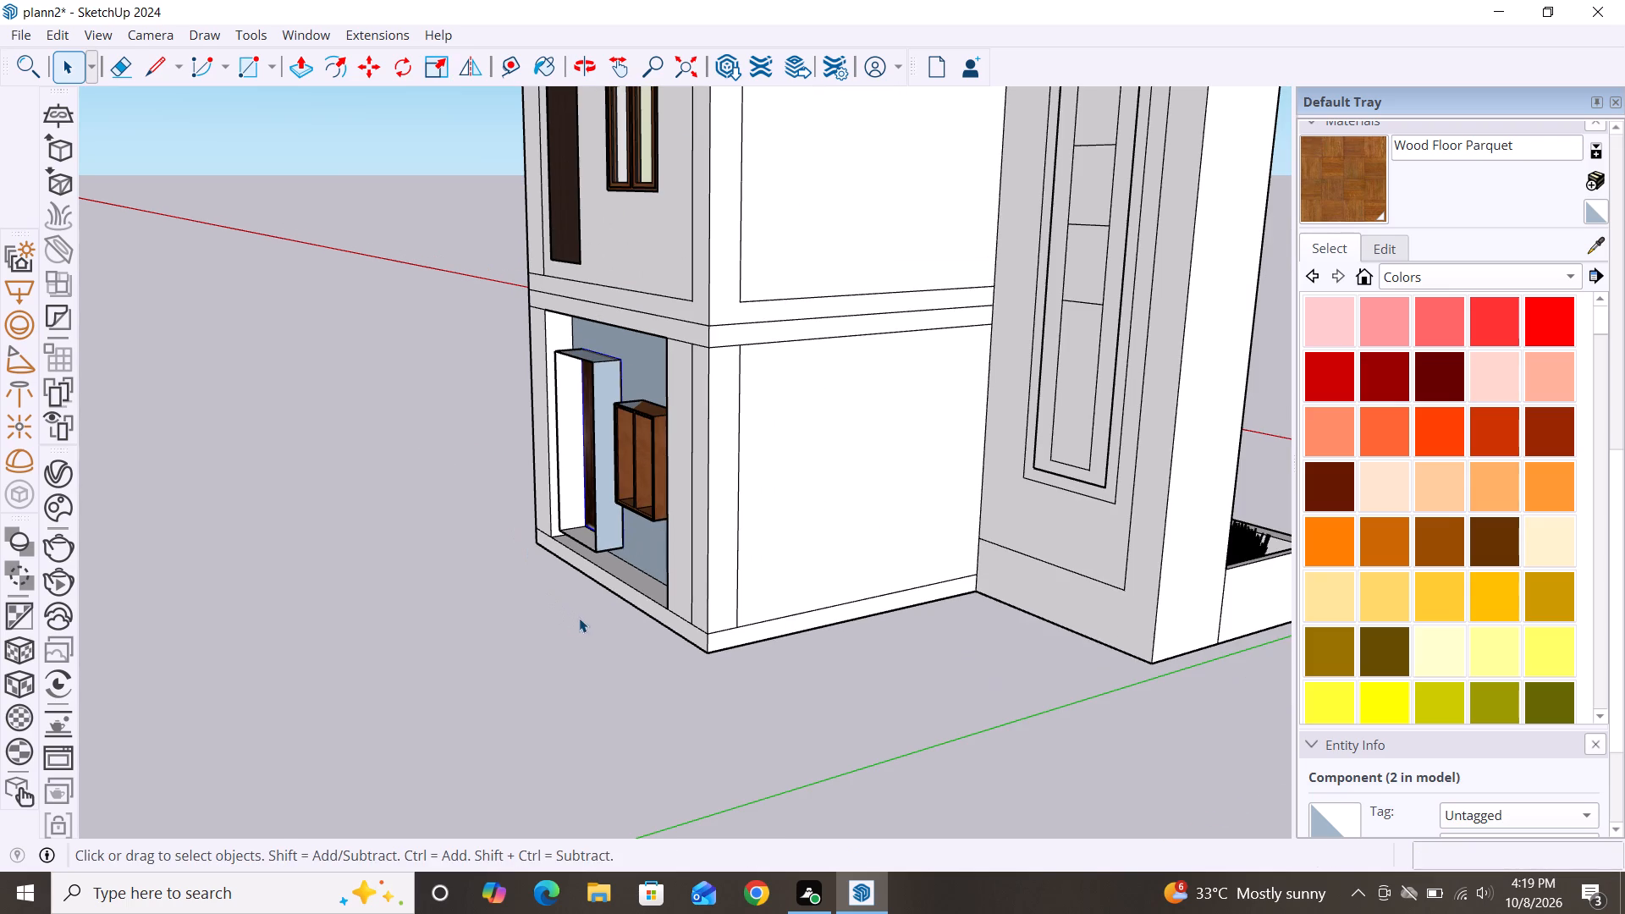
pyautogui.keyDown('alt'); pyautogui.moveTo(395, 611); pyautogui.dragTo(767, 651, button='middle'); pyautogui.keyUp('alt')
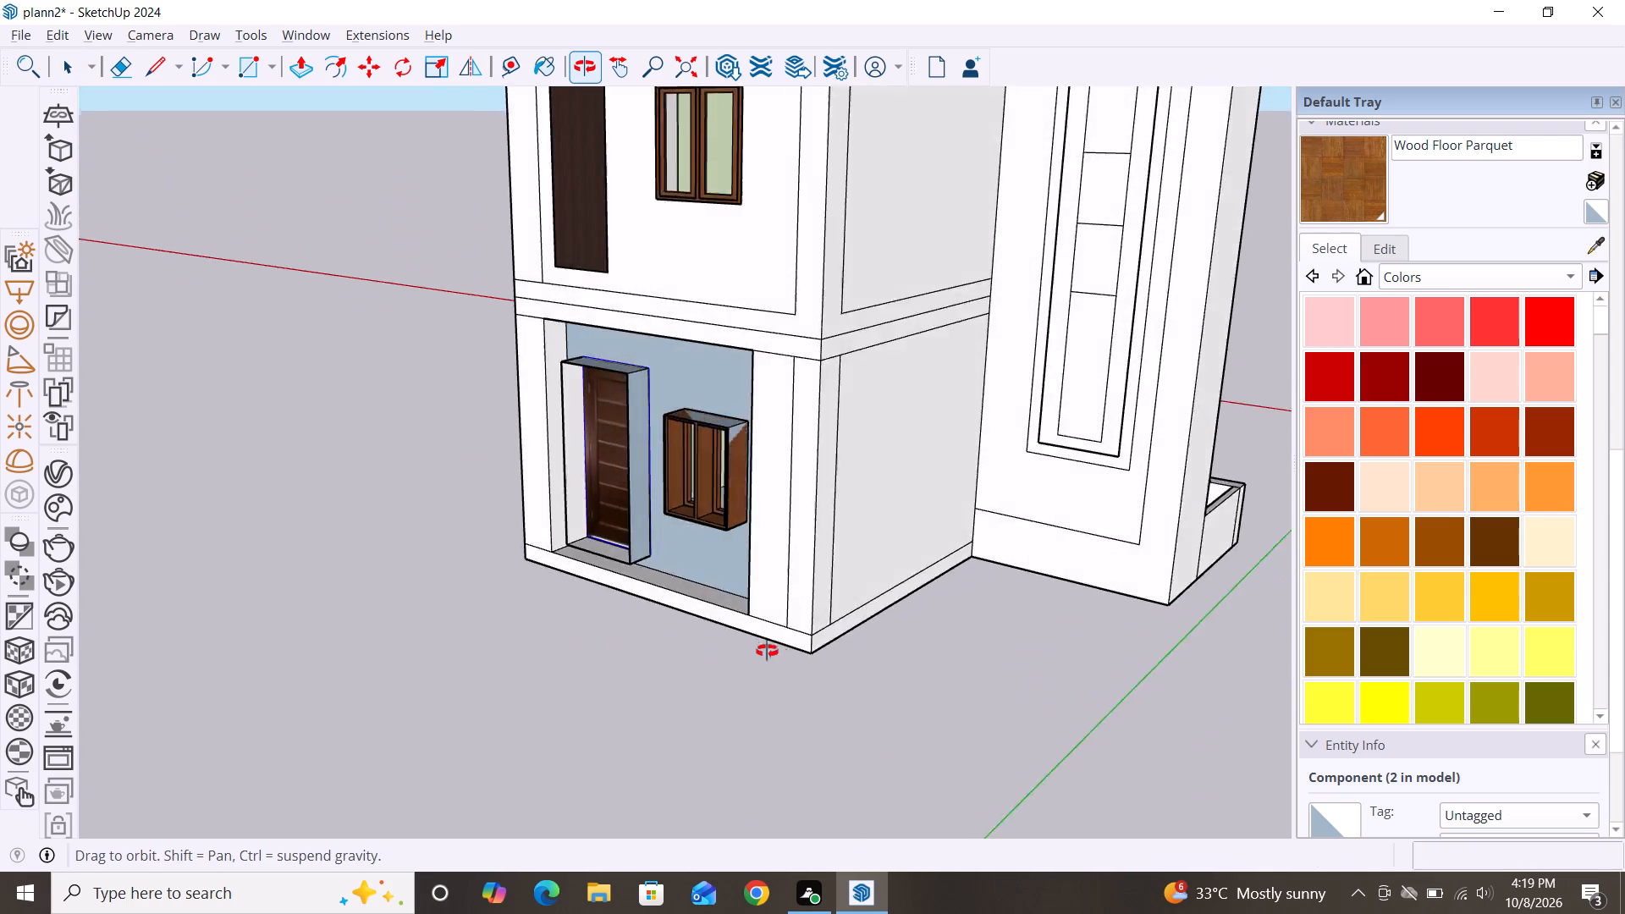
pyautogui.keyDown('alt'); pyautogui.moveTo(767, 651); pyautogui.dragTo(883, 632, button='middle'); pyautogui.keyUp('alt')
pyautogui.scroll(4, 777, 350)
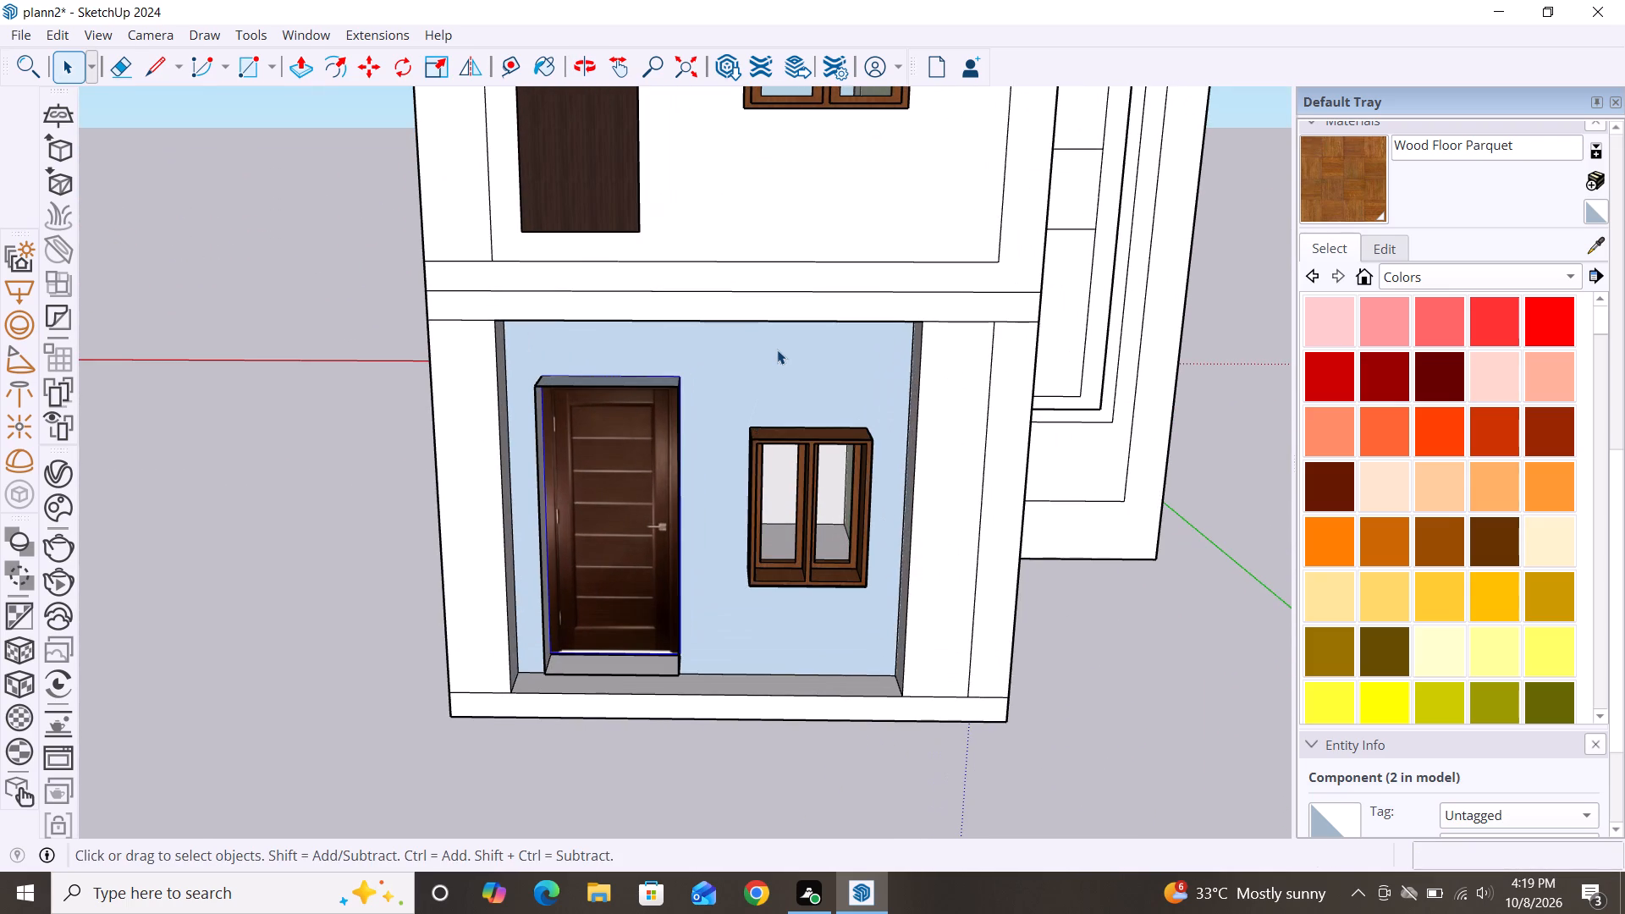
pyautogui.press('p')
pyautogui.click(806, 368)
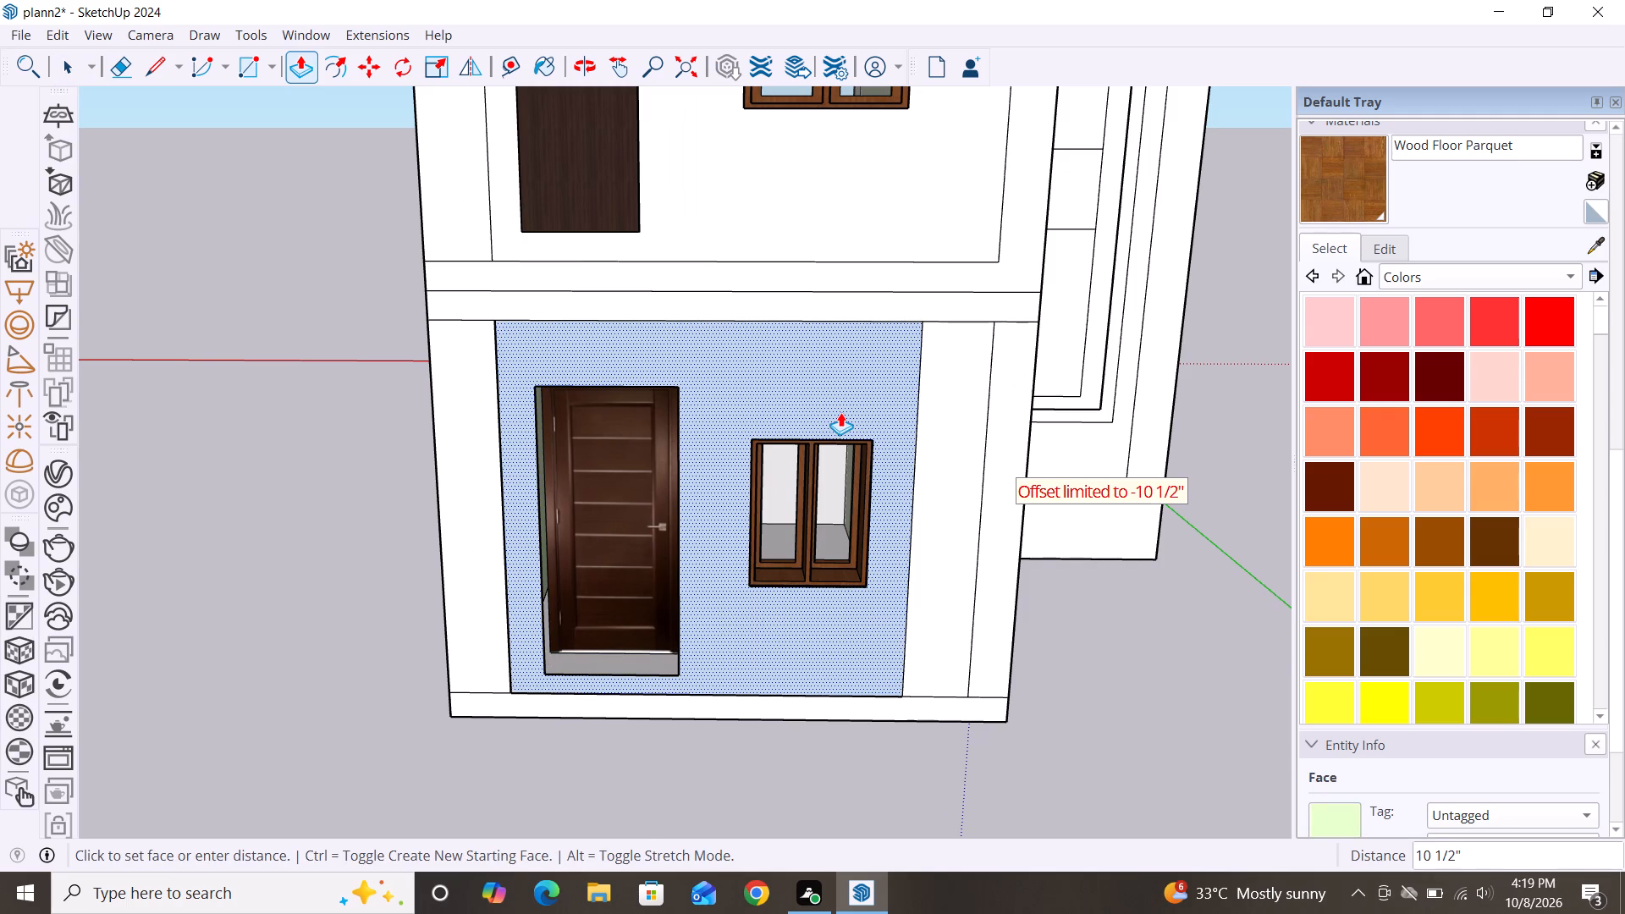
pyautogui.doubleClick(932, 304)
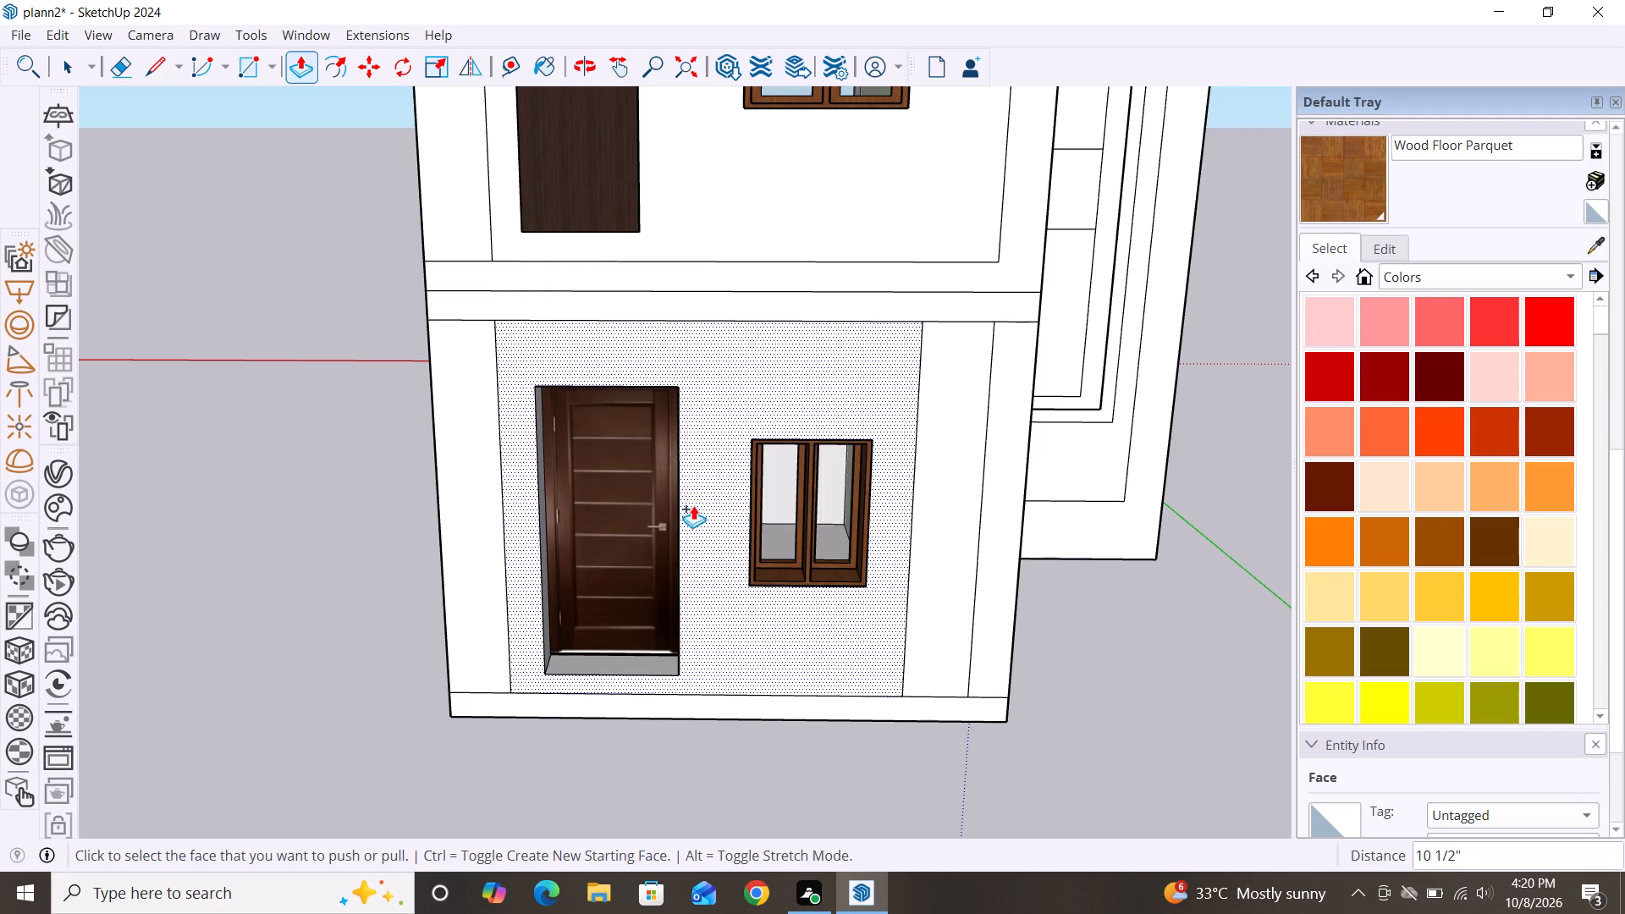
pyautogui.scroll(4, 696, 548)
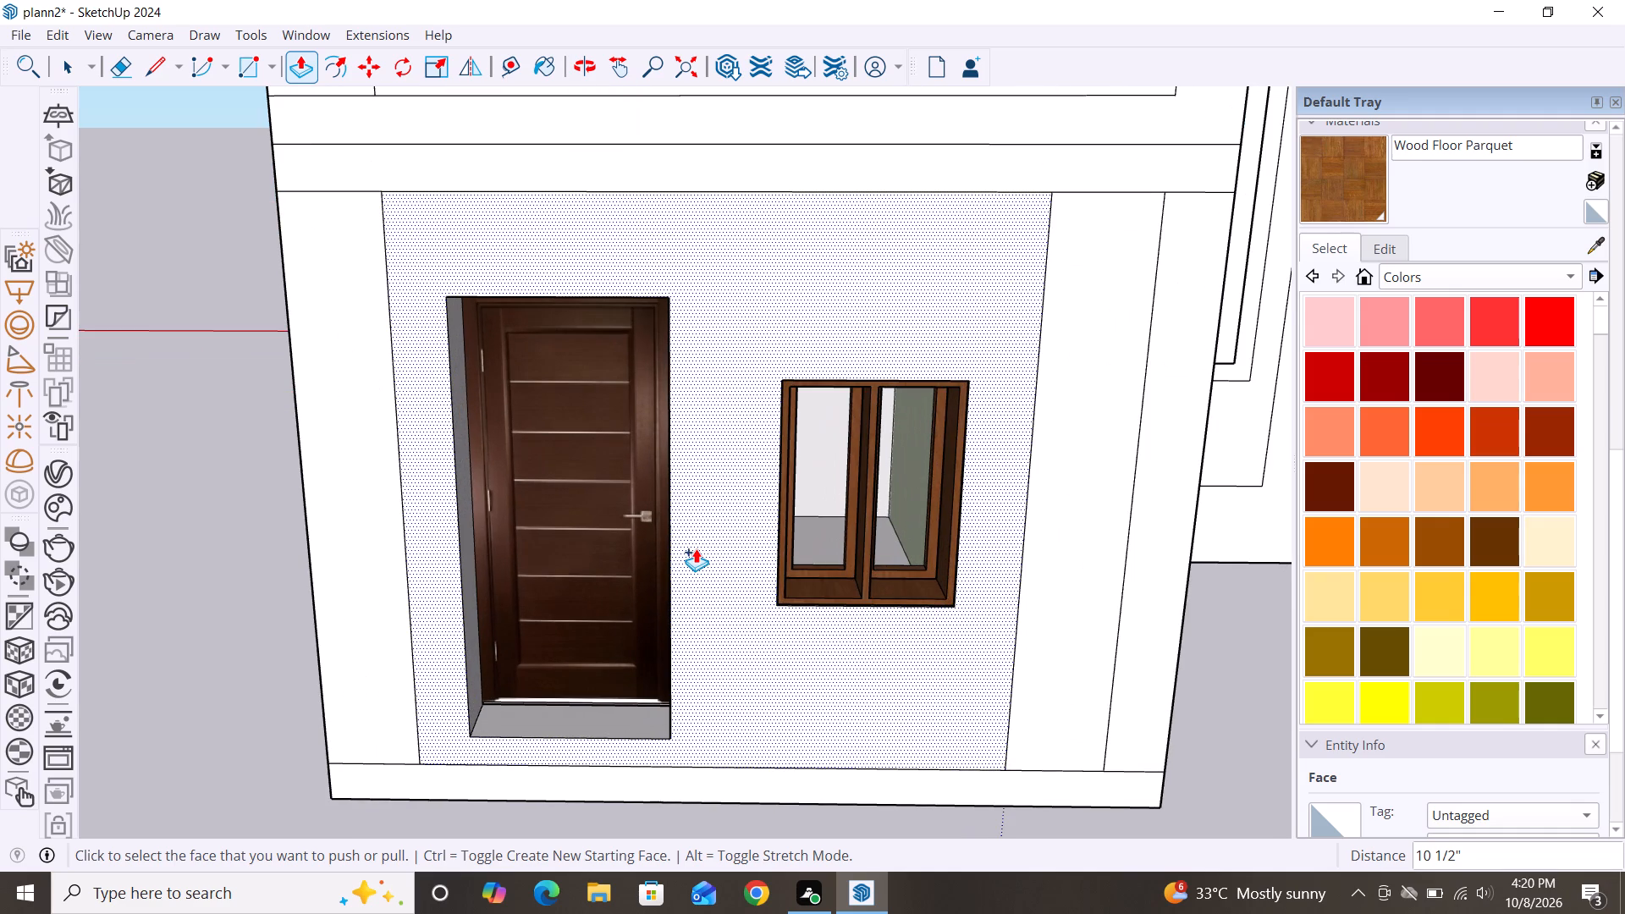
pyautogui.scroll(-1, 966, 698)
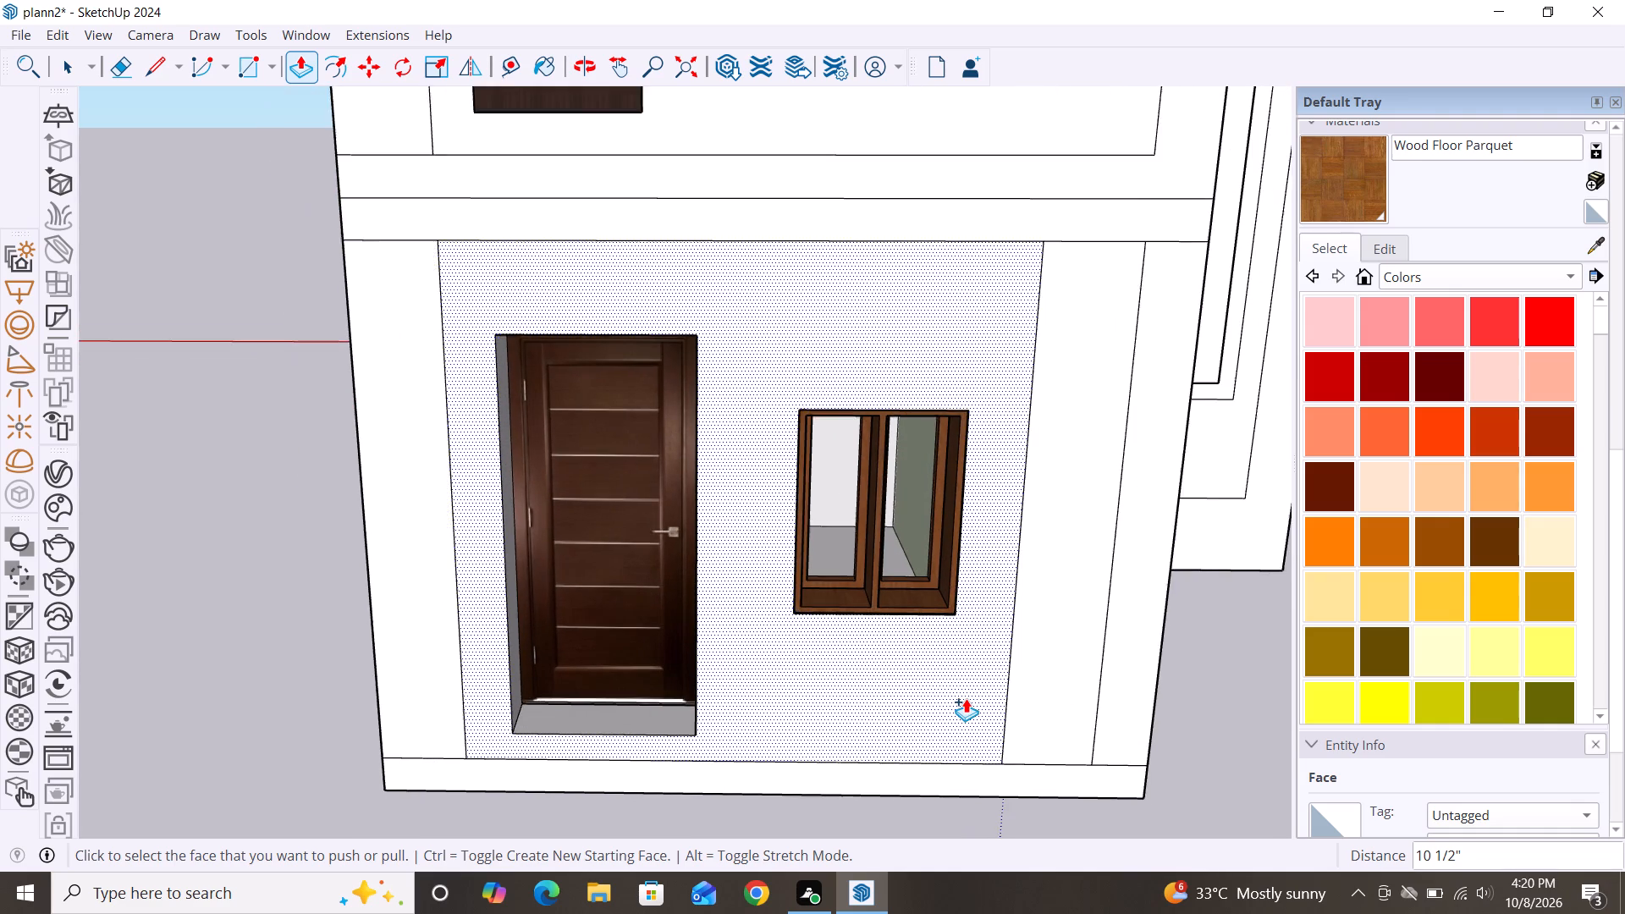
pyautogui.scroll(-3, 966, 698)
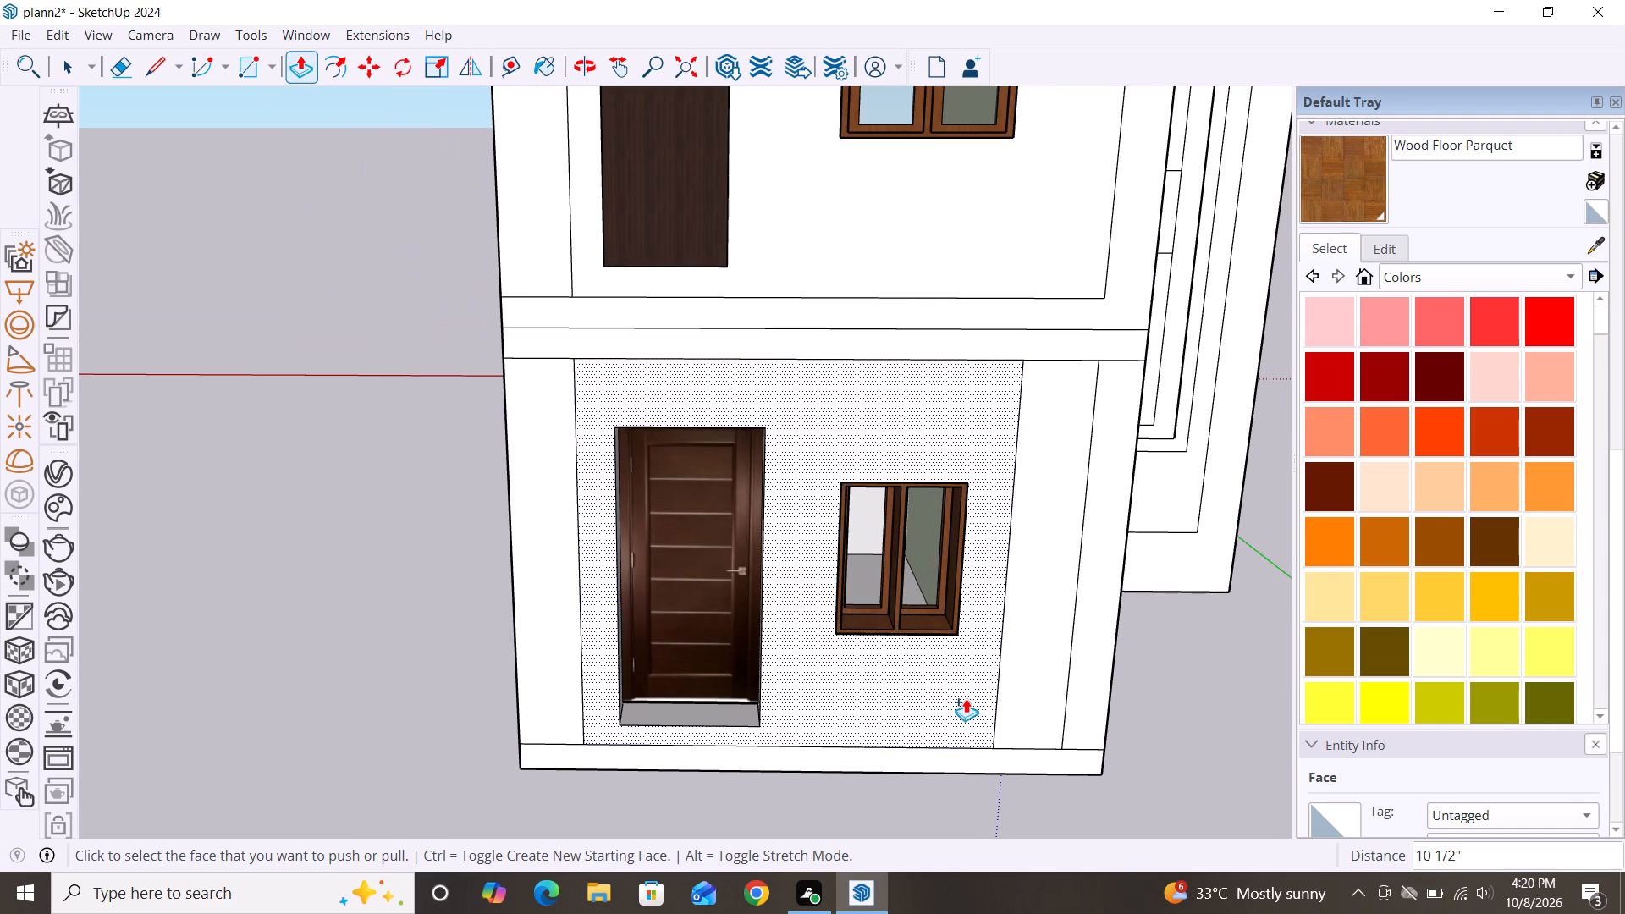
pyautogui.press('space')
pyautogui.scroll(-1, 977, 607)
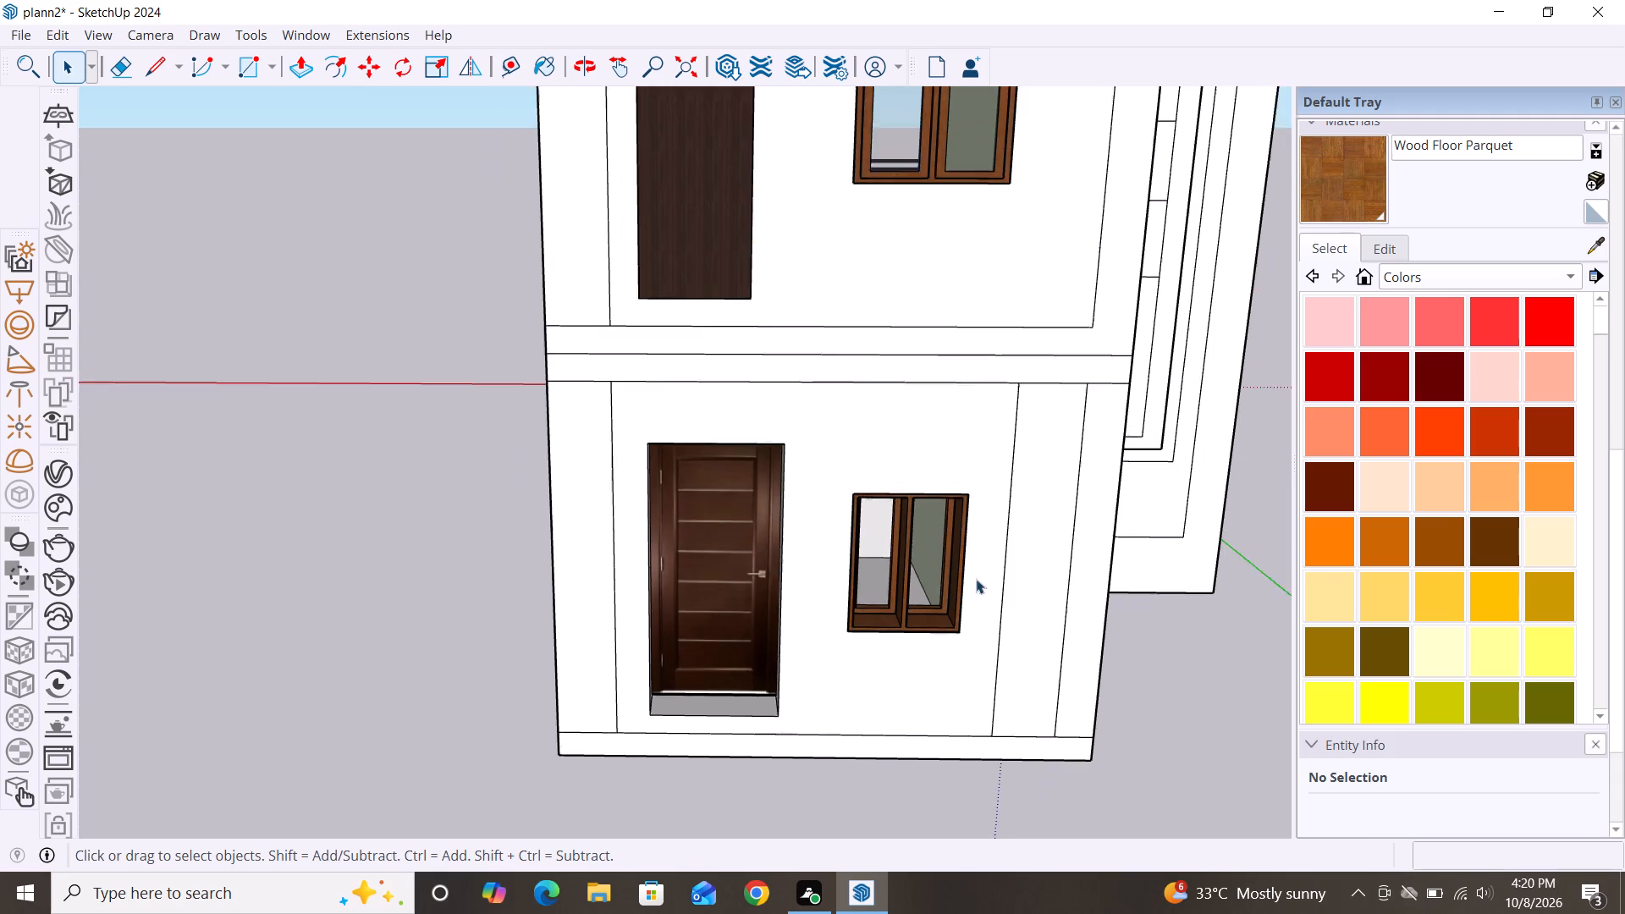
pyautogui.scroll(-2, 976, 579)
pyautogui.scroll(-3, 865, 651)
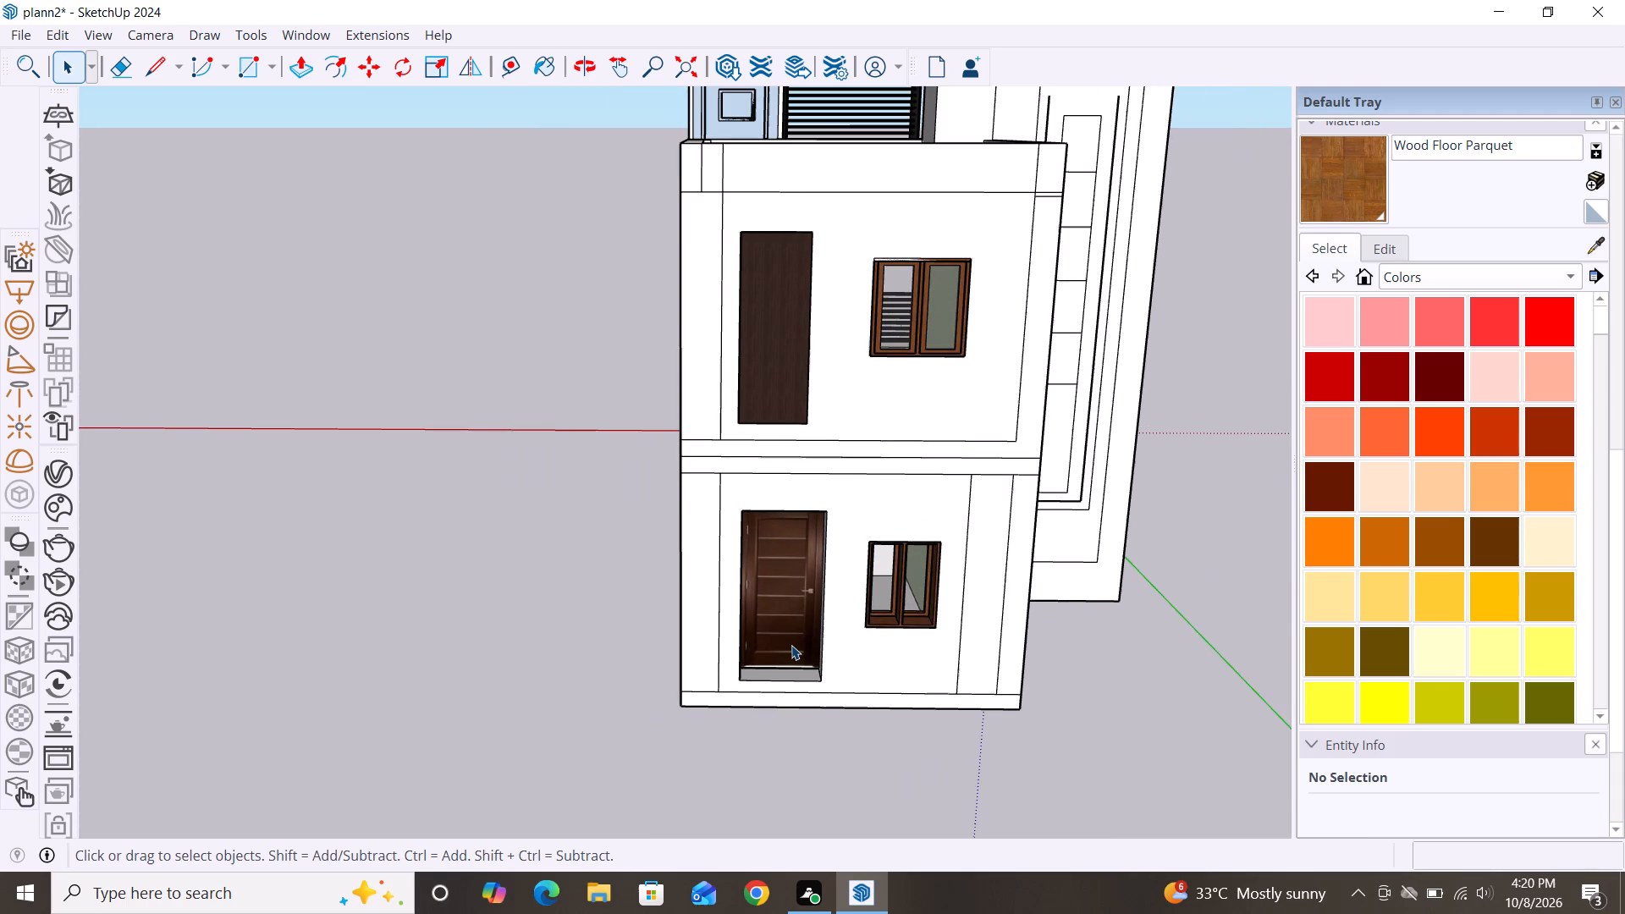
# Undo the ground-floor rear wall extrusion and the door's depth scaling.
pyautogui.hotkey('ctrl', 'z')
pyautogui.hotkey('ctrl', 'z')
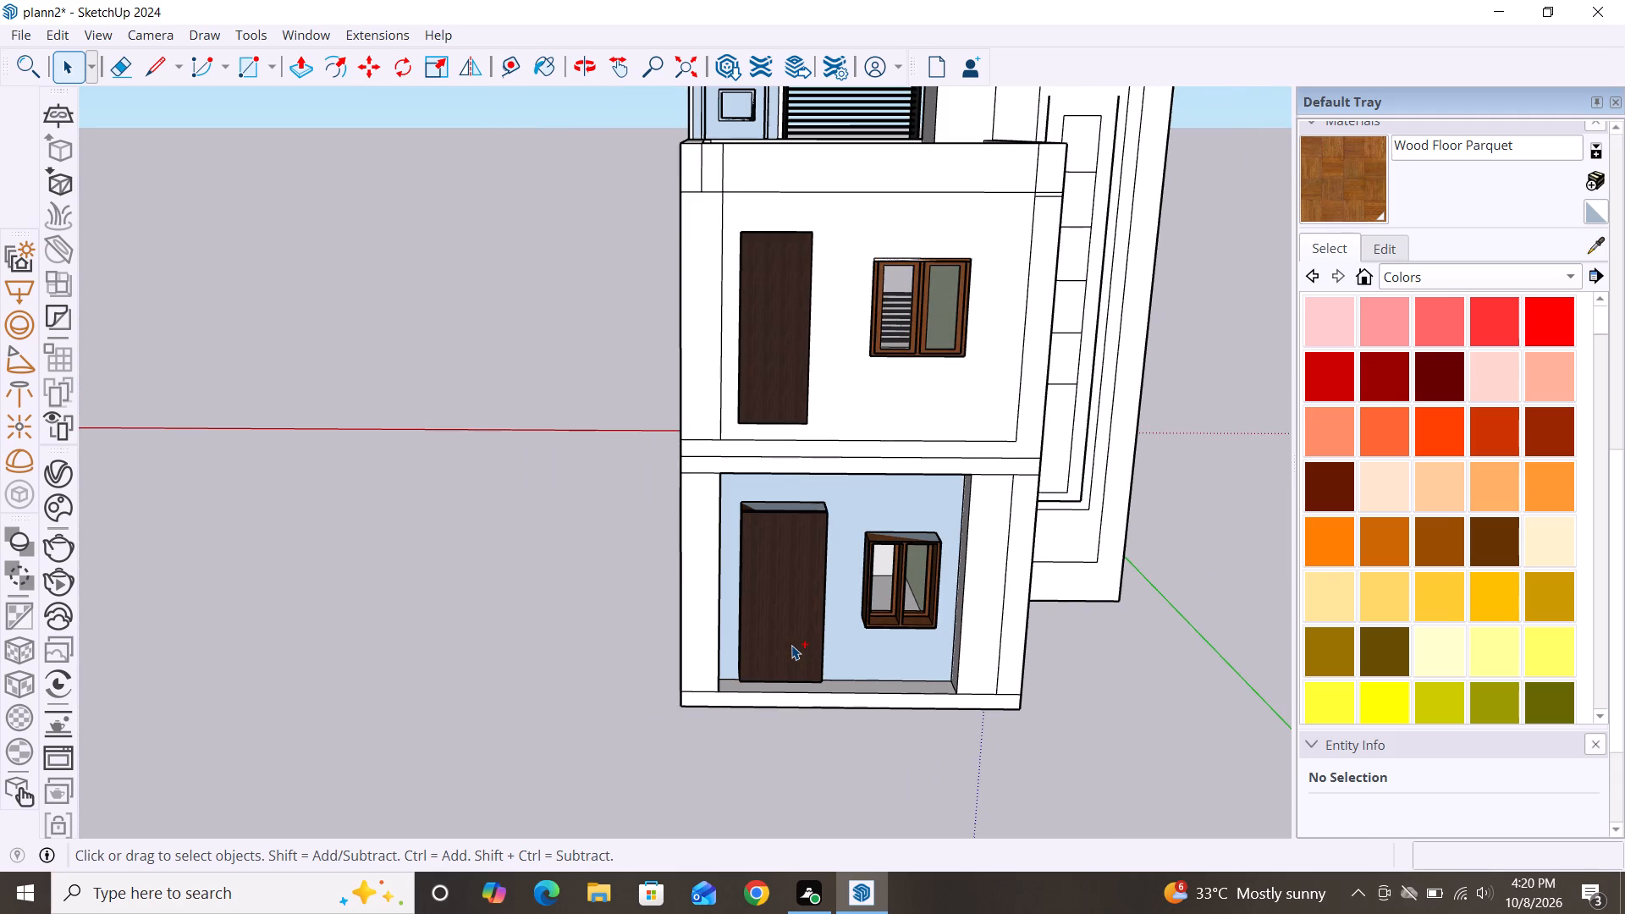
# Push/Pull the recessed ground-floor rear wall outward 10 1/2" to align with the frame face above it.
pyautogui.scroll(4, 783, 603)
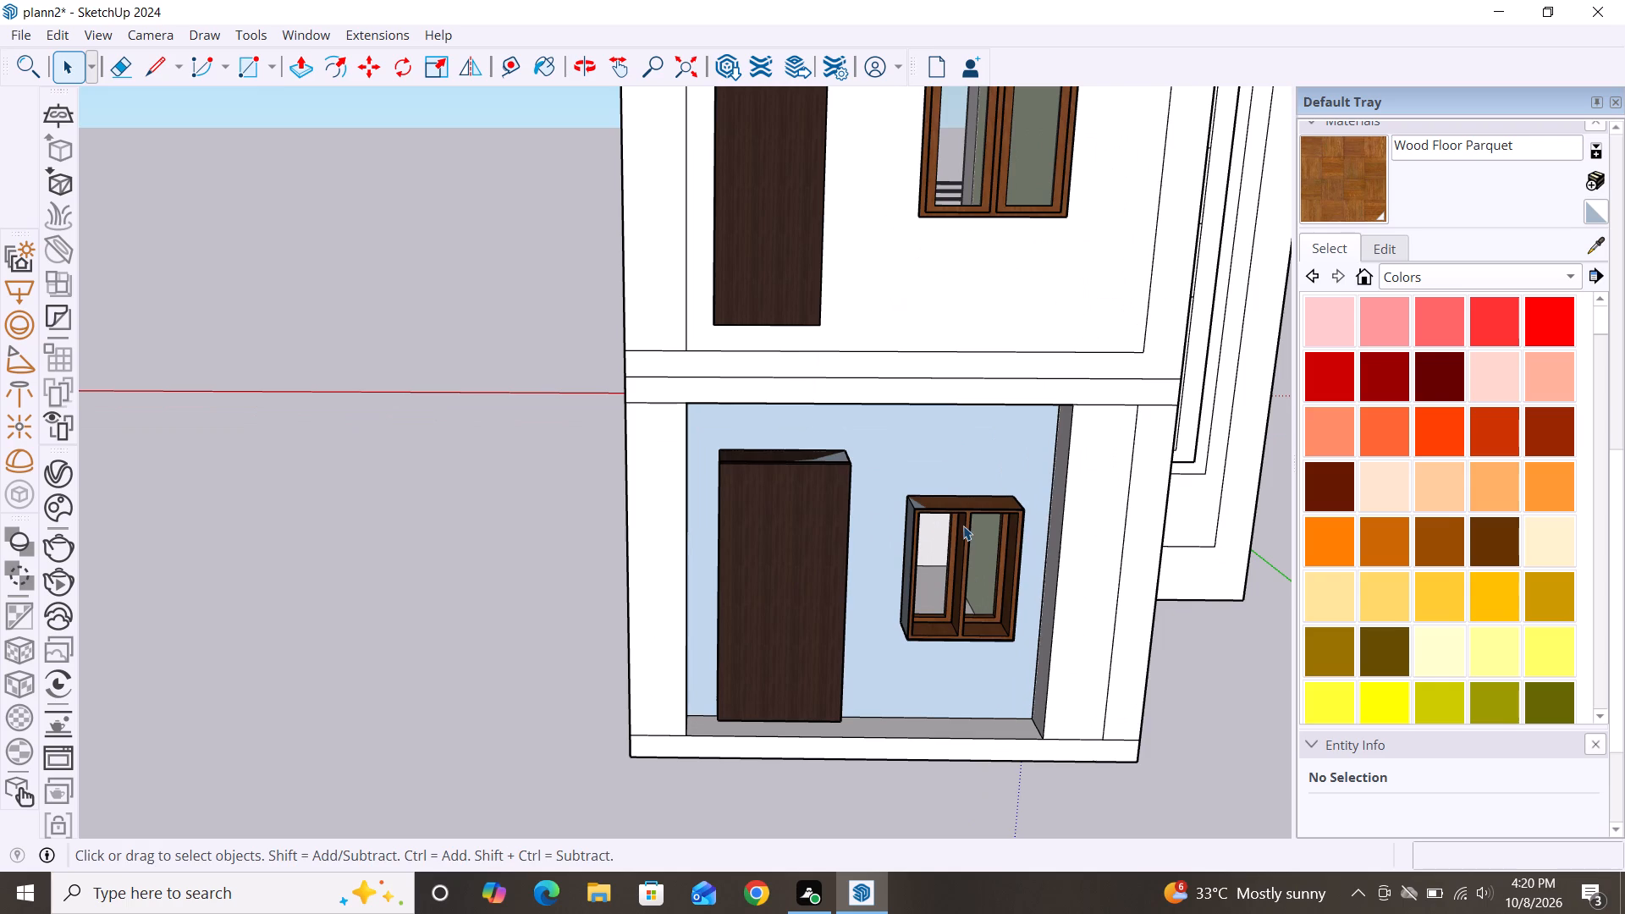
pyautogui.press('p')
pyautogui.click(936, 458)
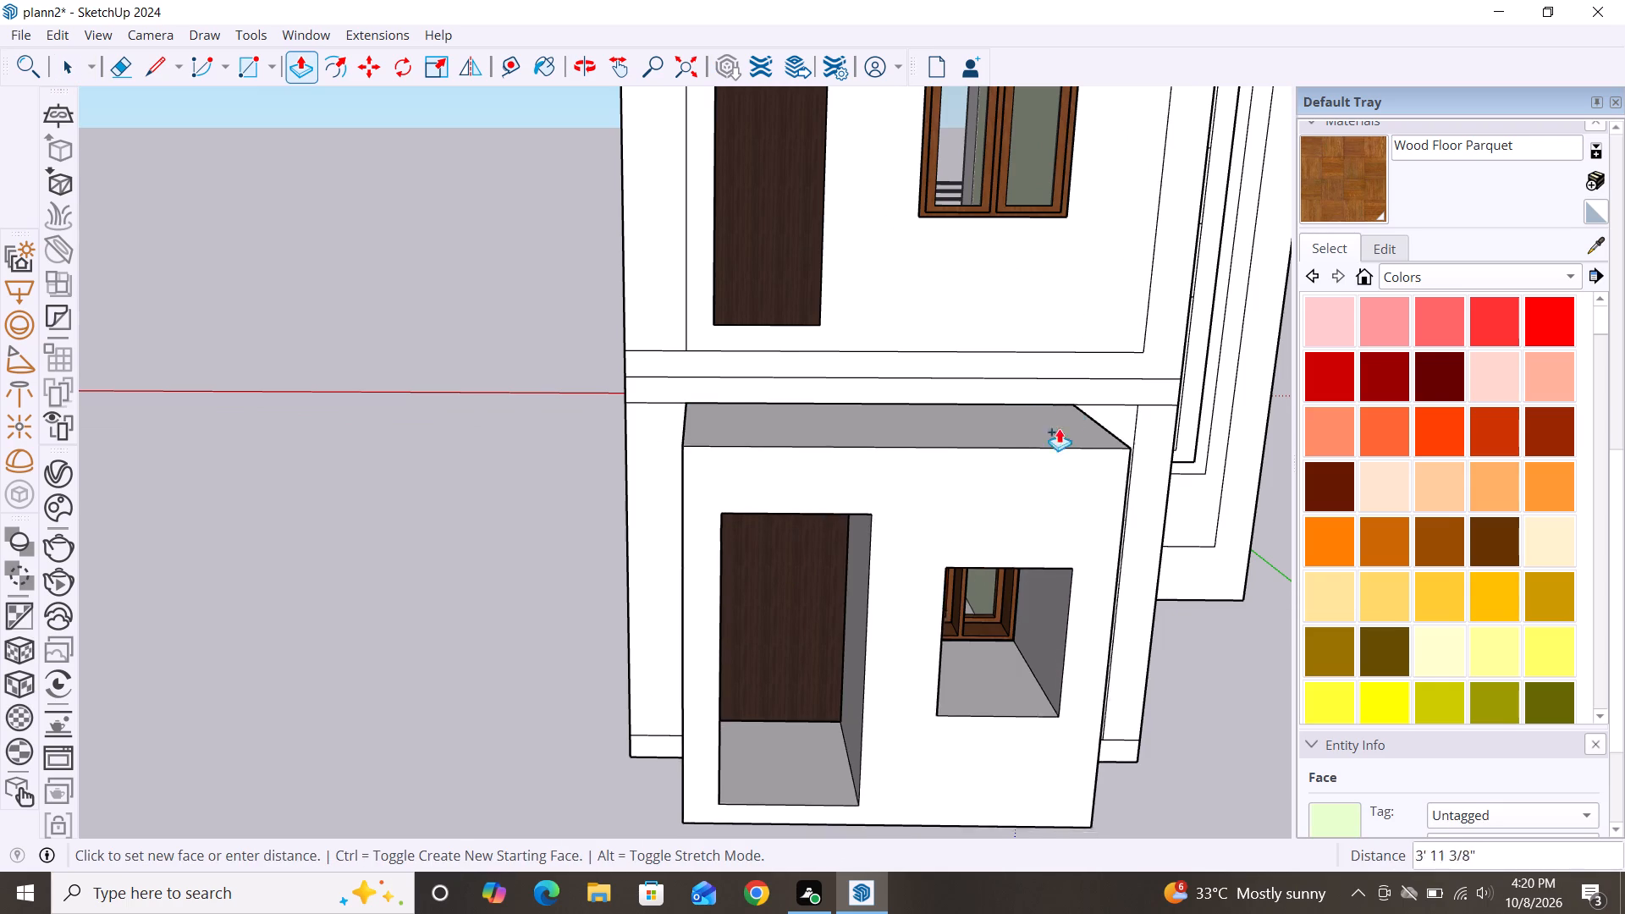
pyautogui.click(1091, 374)
pyautogui.scroll(-4, 809, 663)
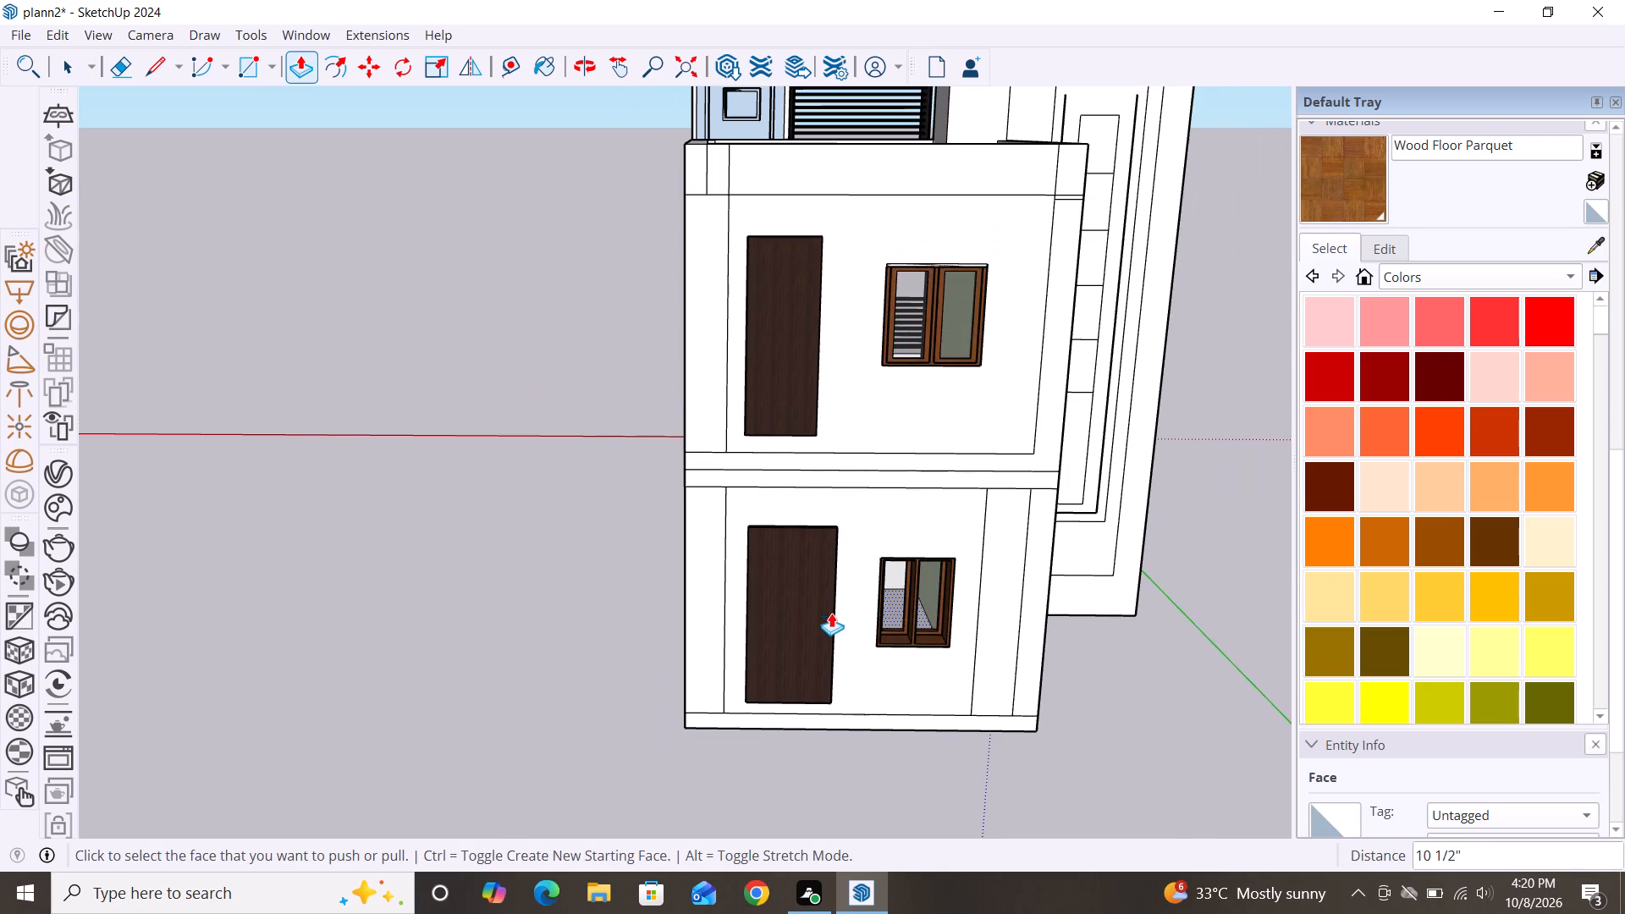
pyautogui.press('space')
# Examine the rear facade's doors and windows on both floors and the adjoining tower side from several angles.
pyautogui.scroll(-6, 884, 443)
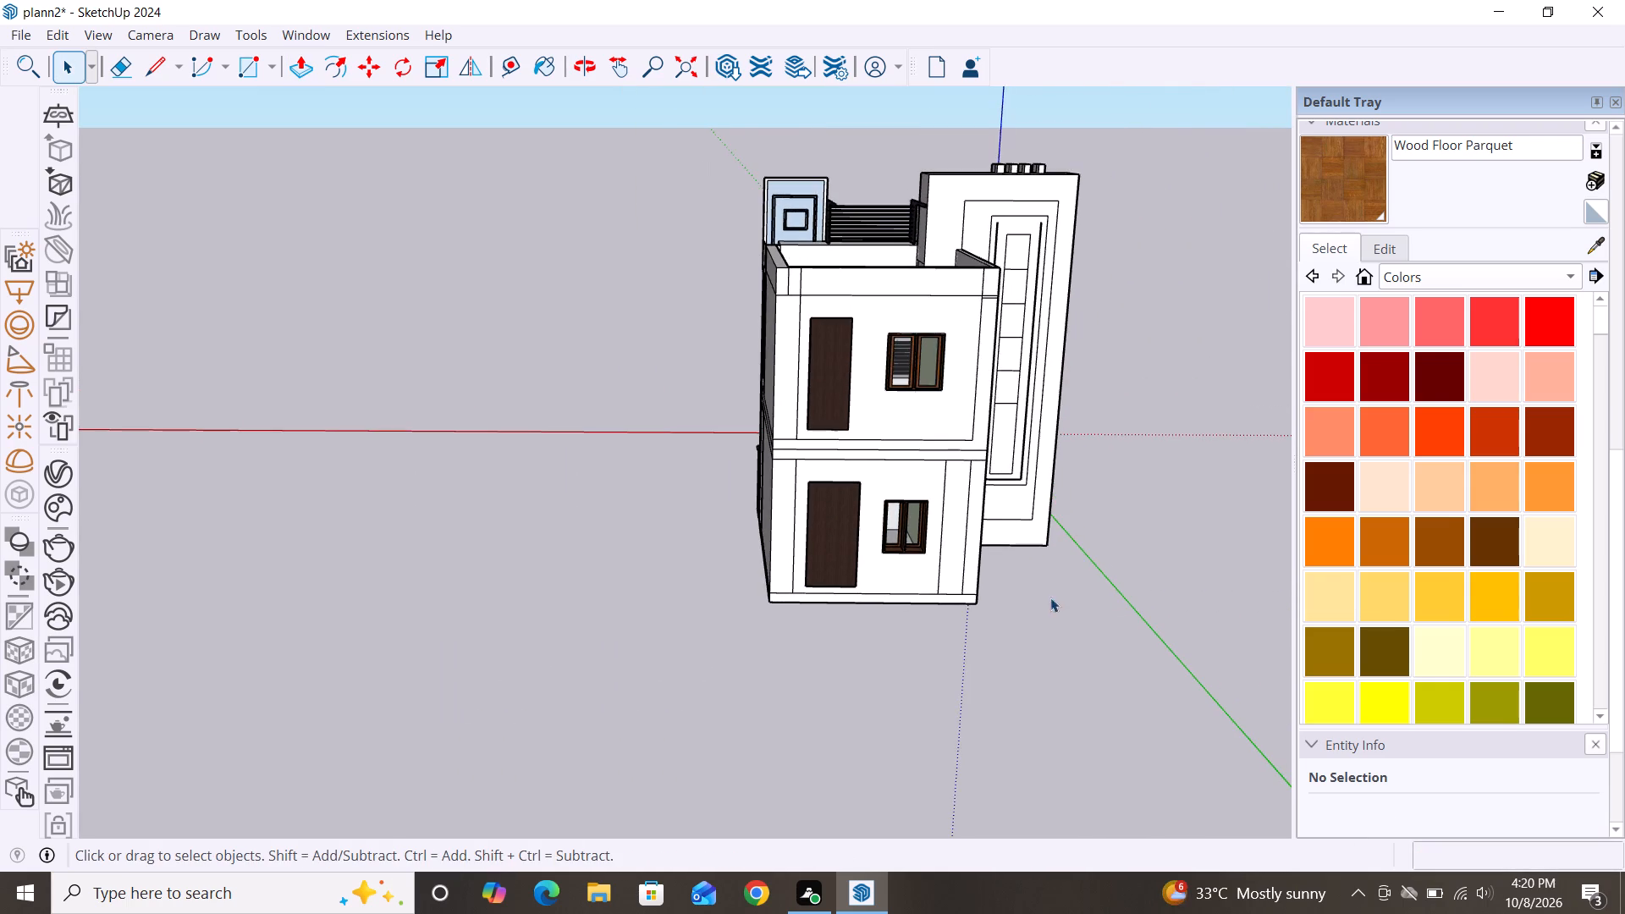
pyautogui.scroll(9, 1000, 476)
pyautogui.scroll(-2, 994, 476)
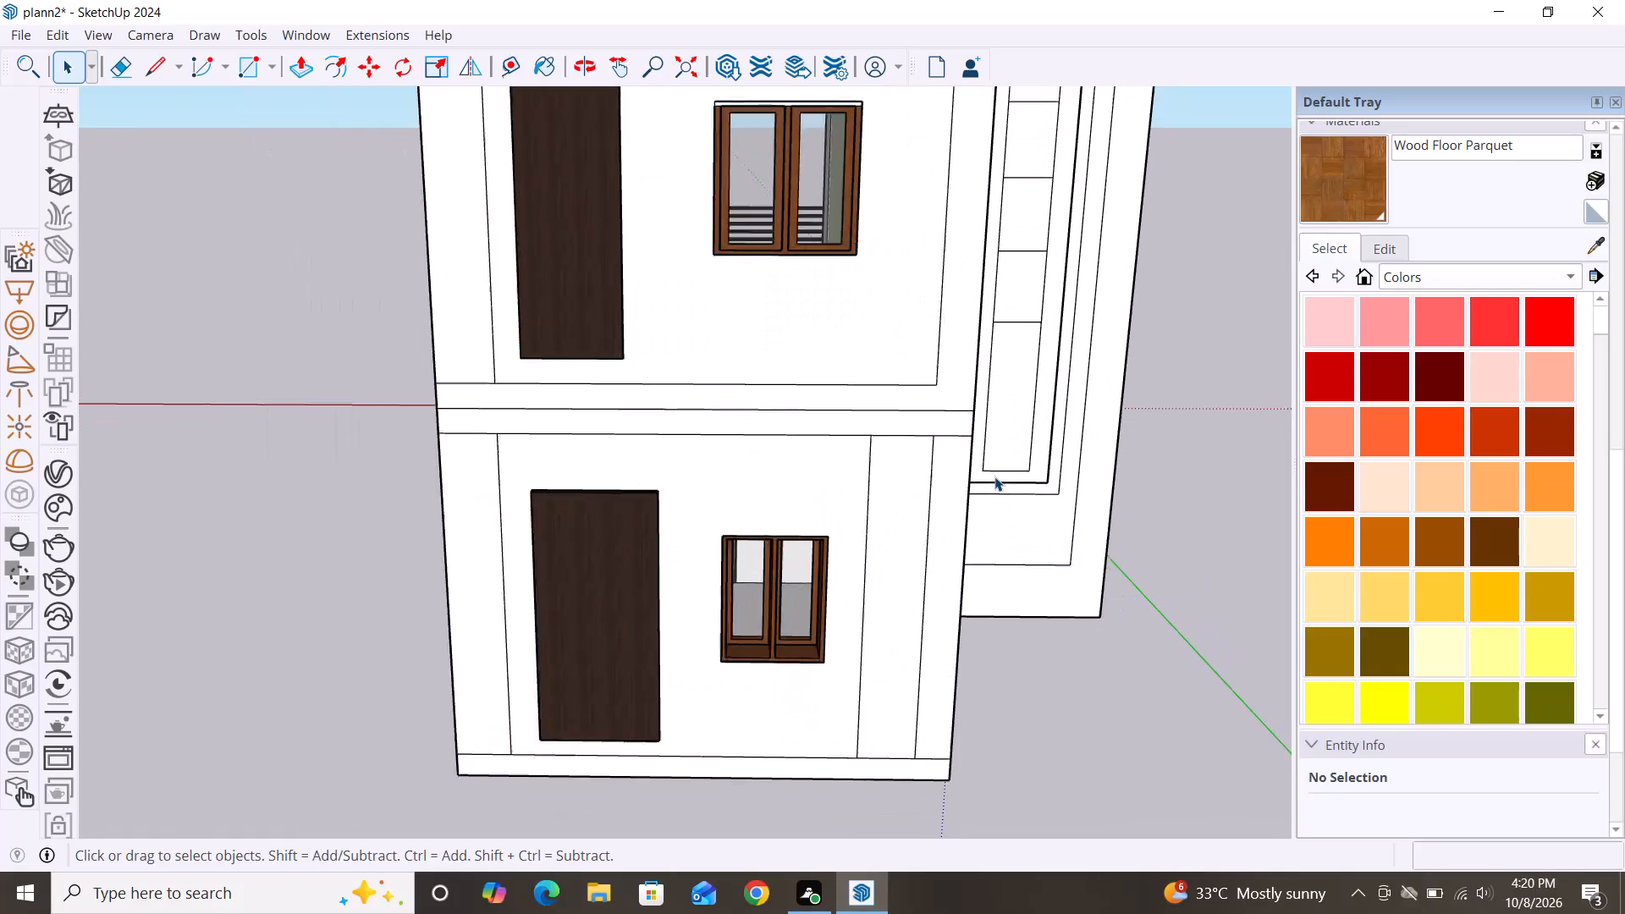
pyautogui.scroll(-2, 994, 476)
pyautogui.scroll(-7, 1063, 504)
pyautogui.scroll(-2, 1016, 361)
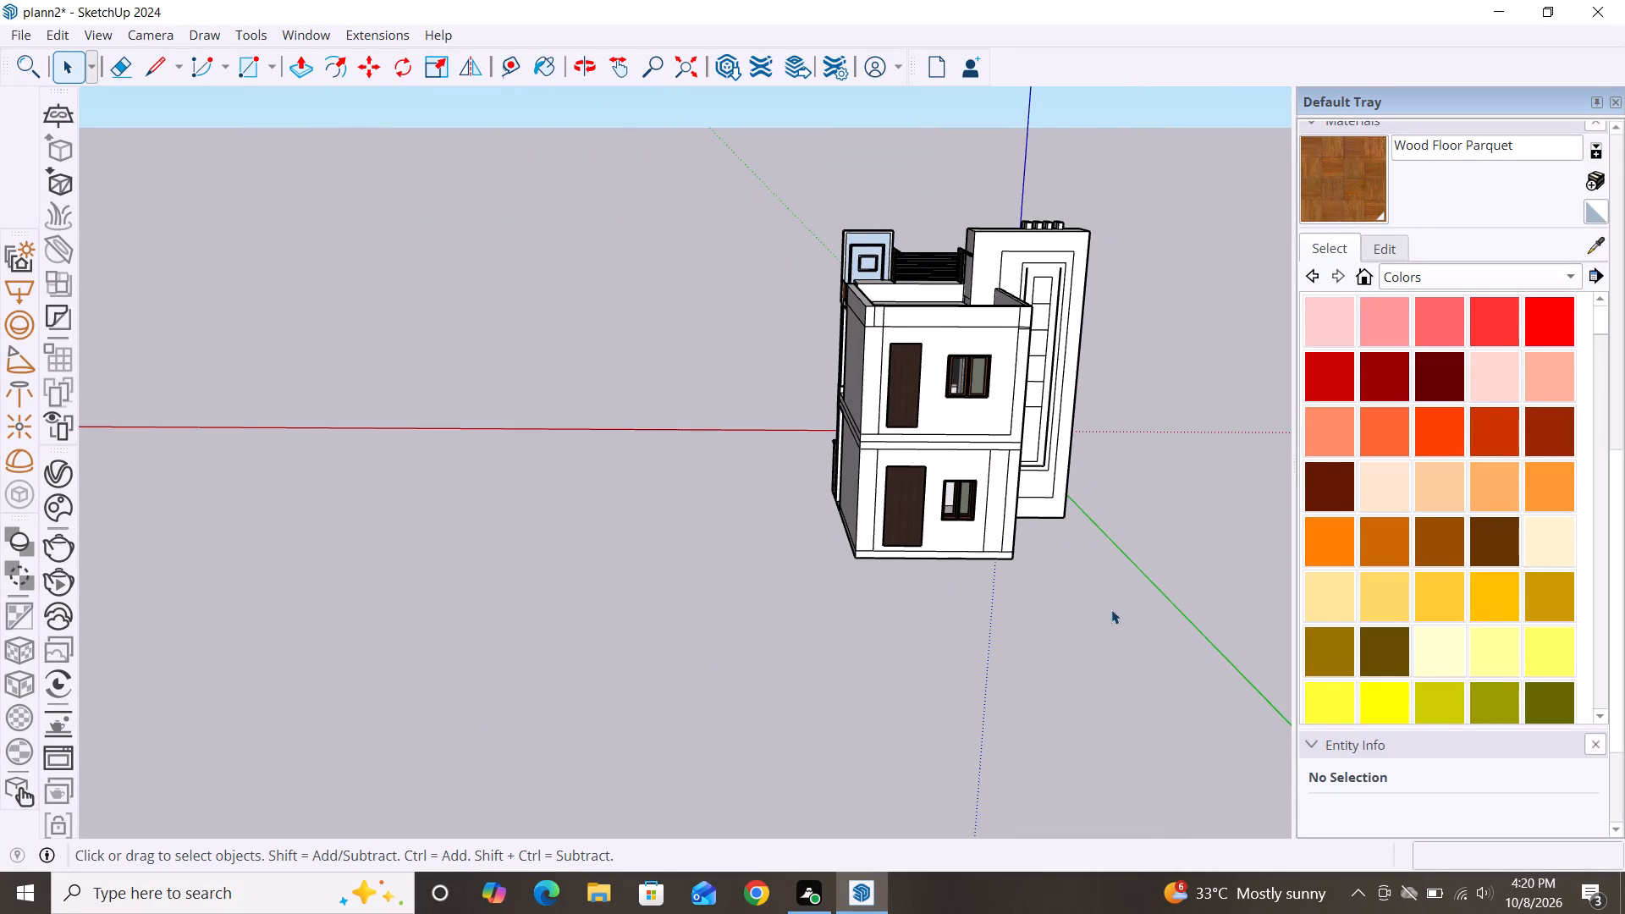
pyautogui.keyDown('alt'); pyautogui.moveTo(1112, 642); pyautogui.dragTo(759, 807, button='middle'); pyautogui.keyUp('alt')
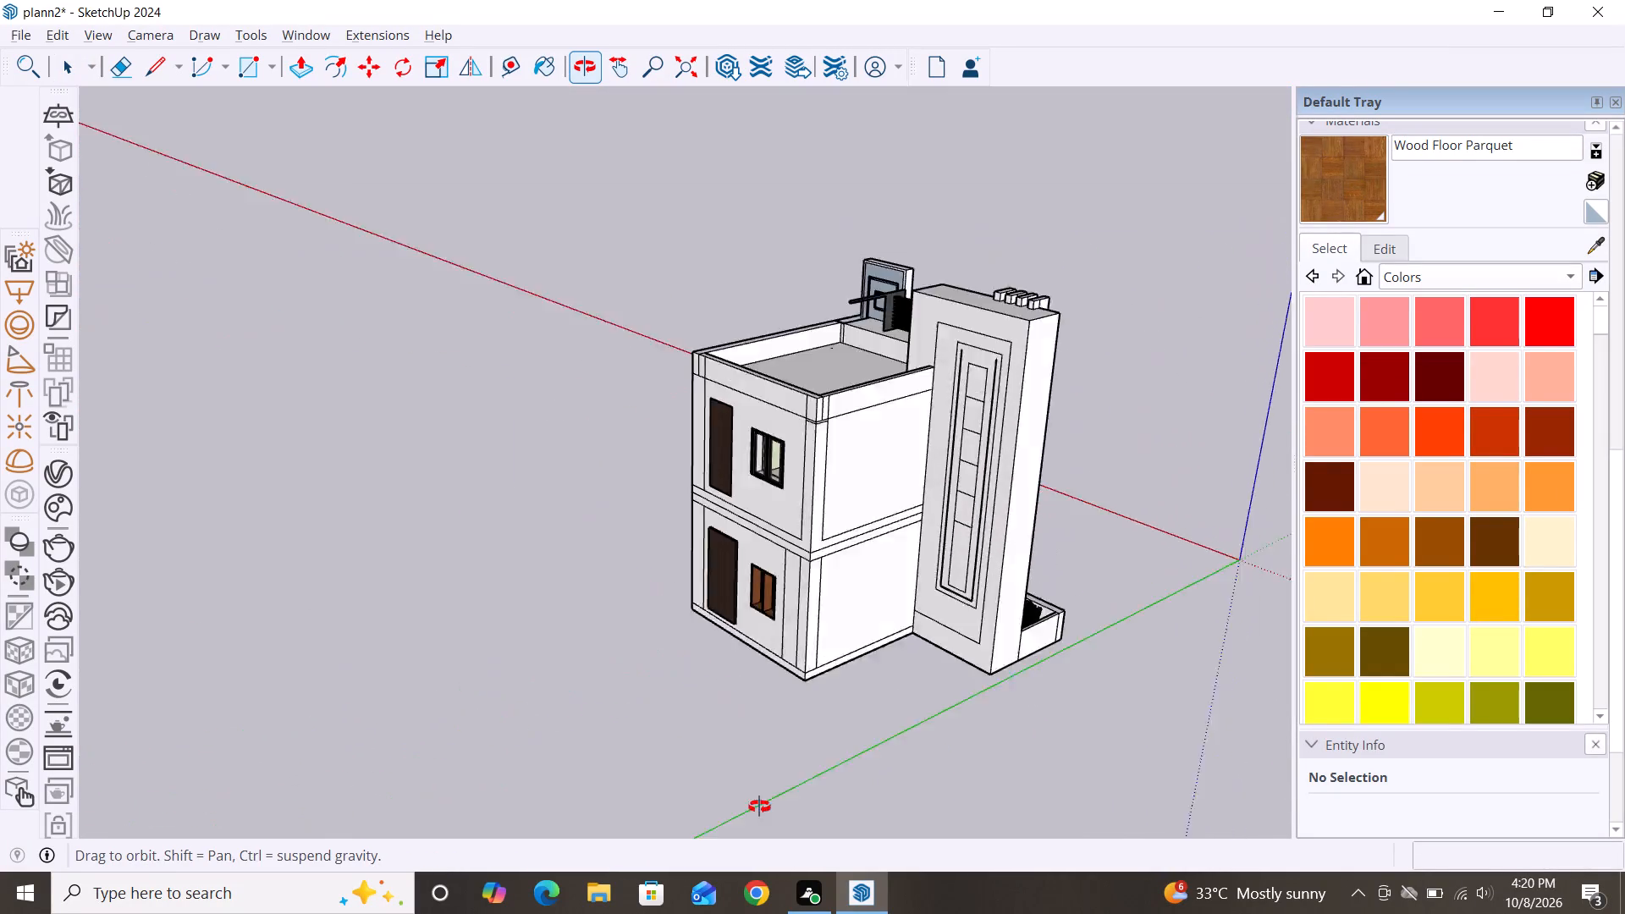
pyautogui.keyDown('alt'); pyautogui.moveTo(759, 807); pyautogui.dragTo(976, 726, button='middle'); pyautogui.keyUp('alt')
pyautogui.keyDown('alt'); pyautogui.moveTo(1004, 722); pyautogui.dragTo(1078, 715, button='middle'); pyautogui.keyUp('alt')
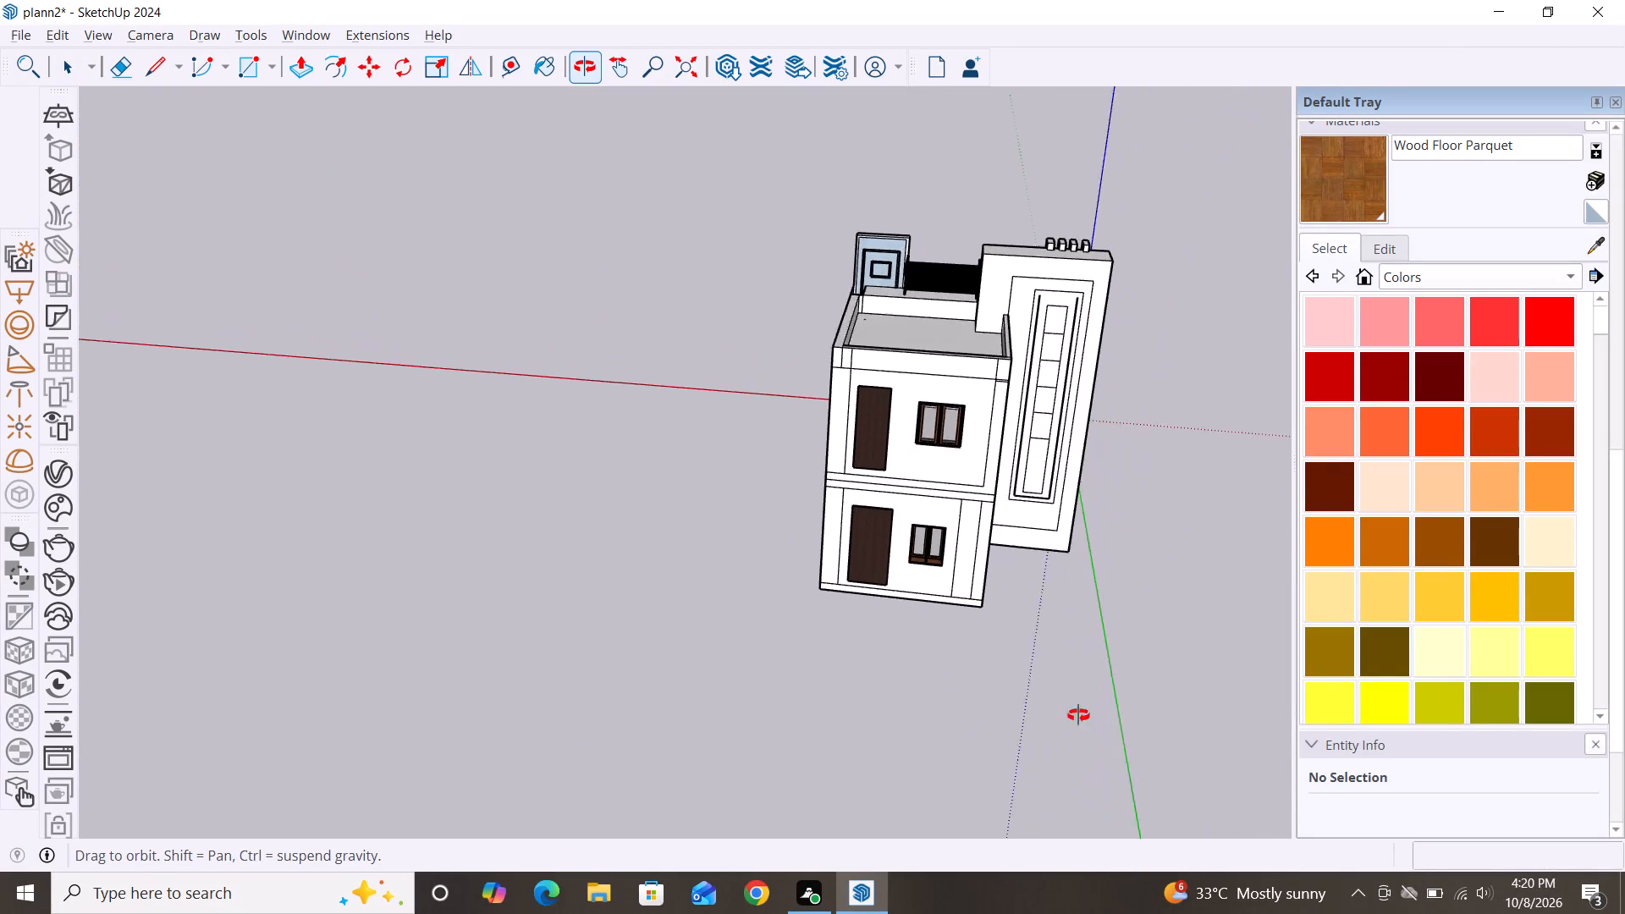
pyautogui.keyDown('alt'); pyautogui.moveTo(1078, 715); pyautogui.dragTo(1079, 715, button='middle'); pyautogui.keyUp('alt')
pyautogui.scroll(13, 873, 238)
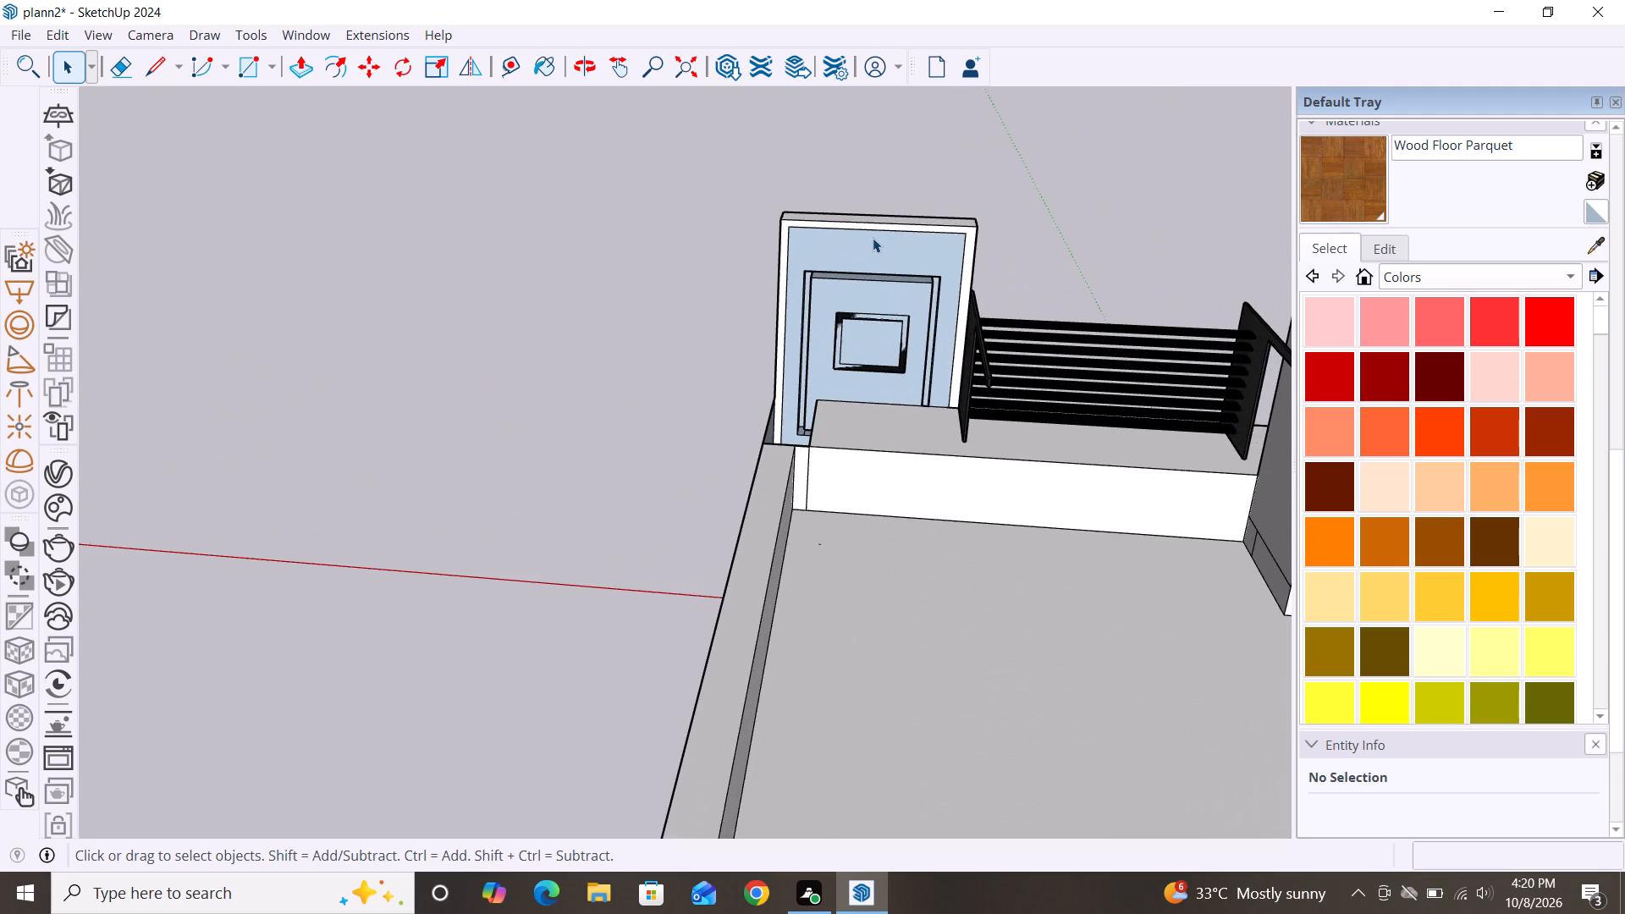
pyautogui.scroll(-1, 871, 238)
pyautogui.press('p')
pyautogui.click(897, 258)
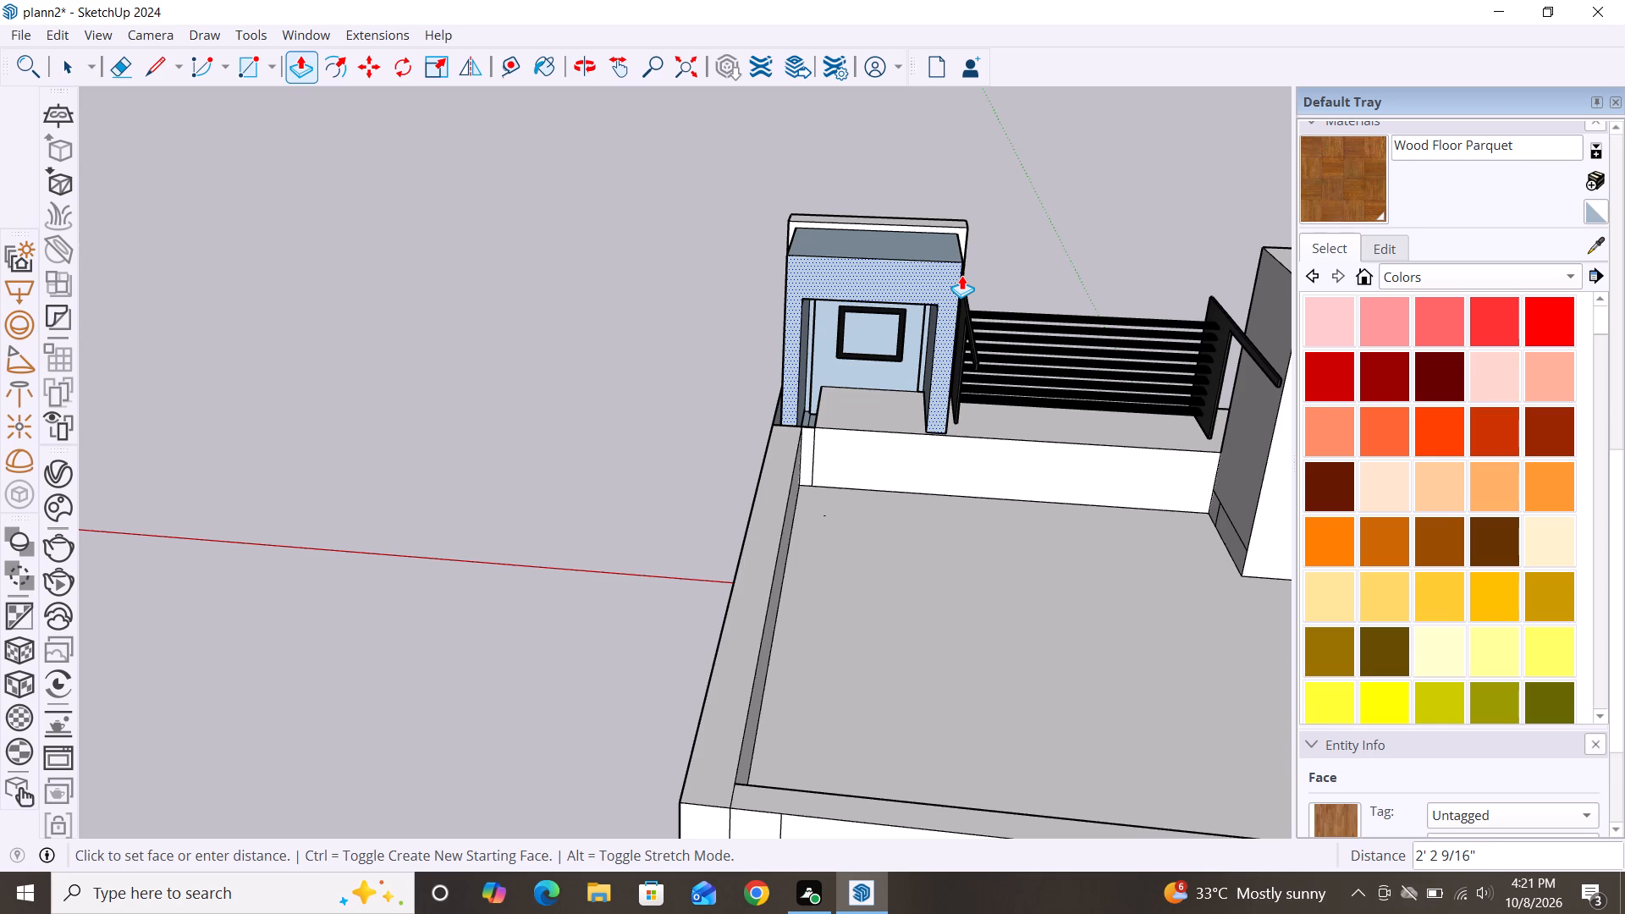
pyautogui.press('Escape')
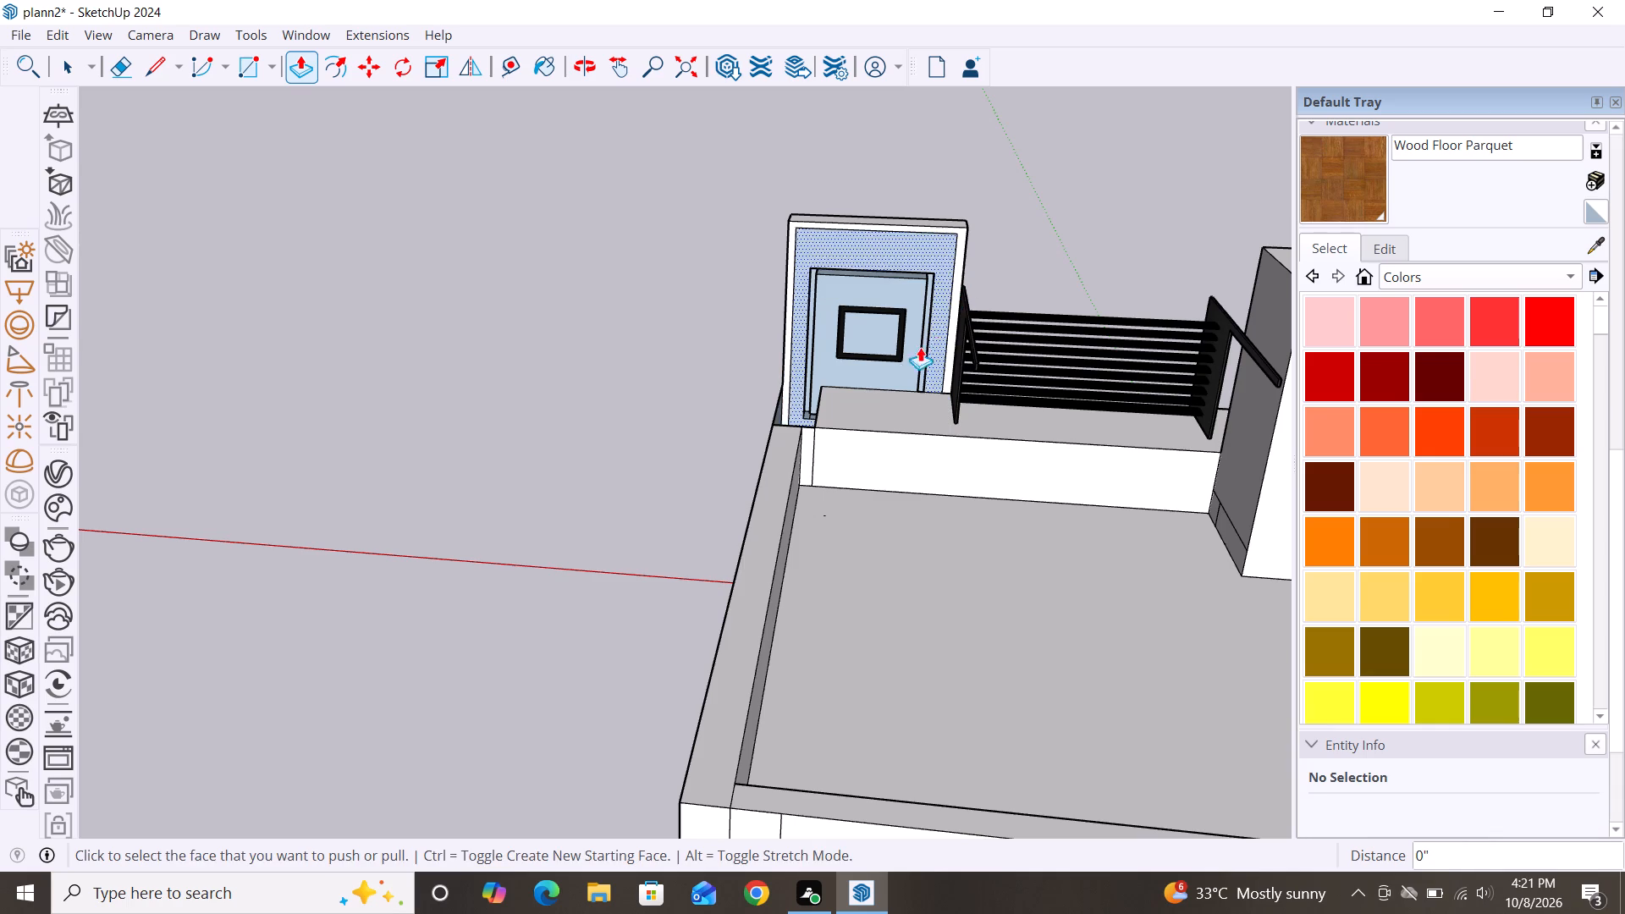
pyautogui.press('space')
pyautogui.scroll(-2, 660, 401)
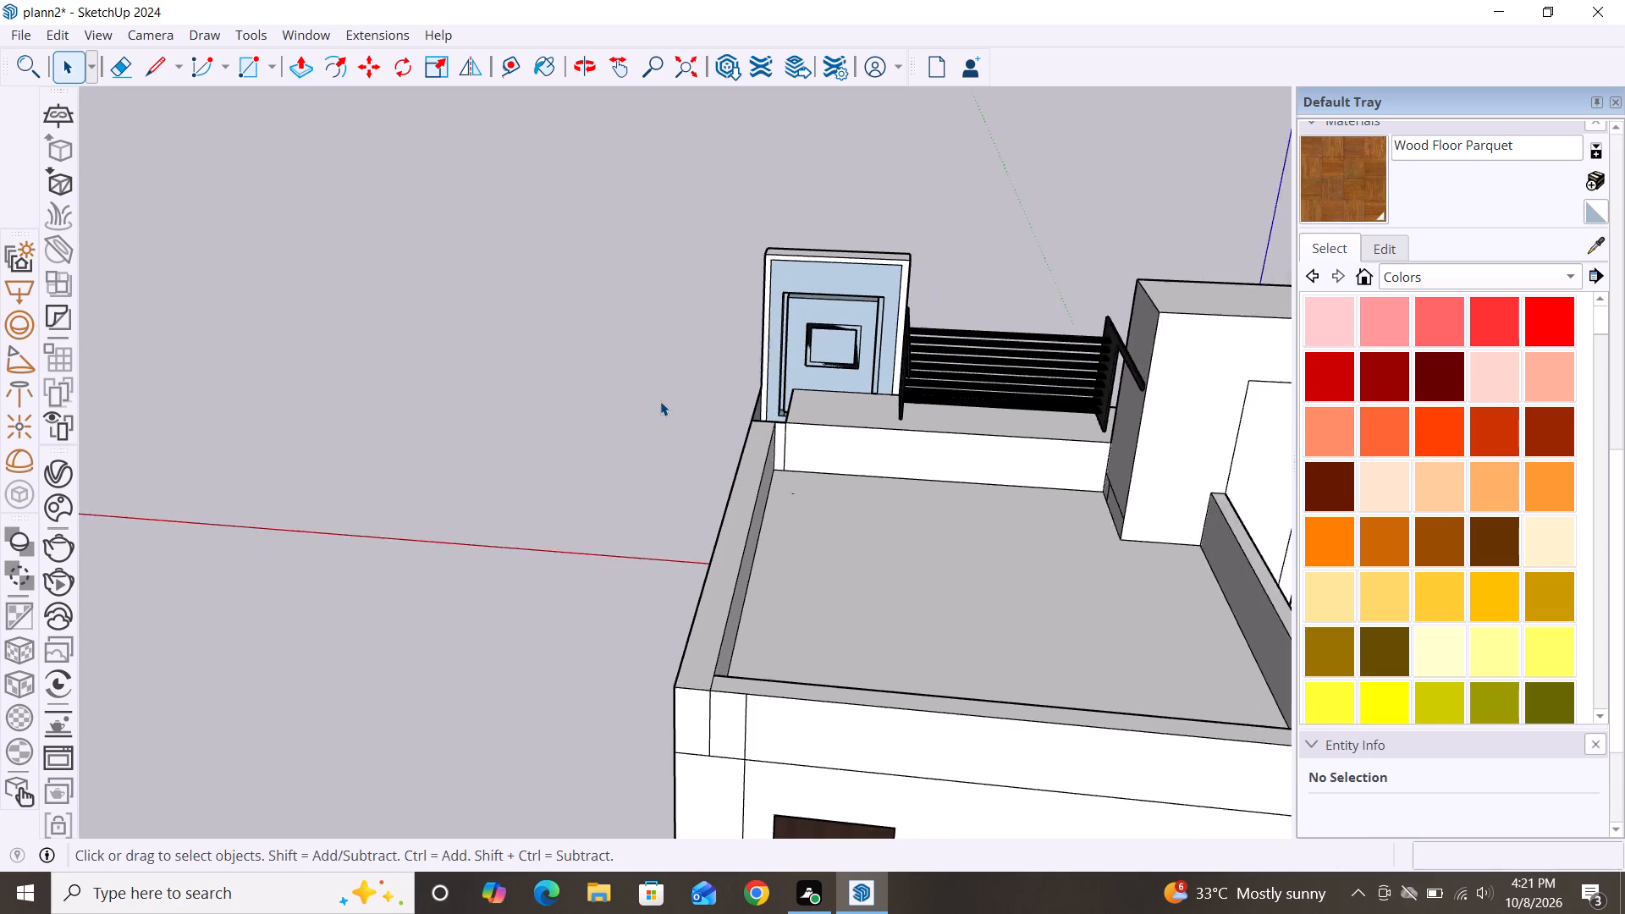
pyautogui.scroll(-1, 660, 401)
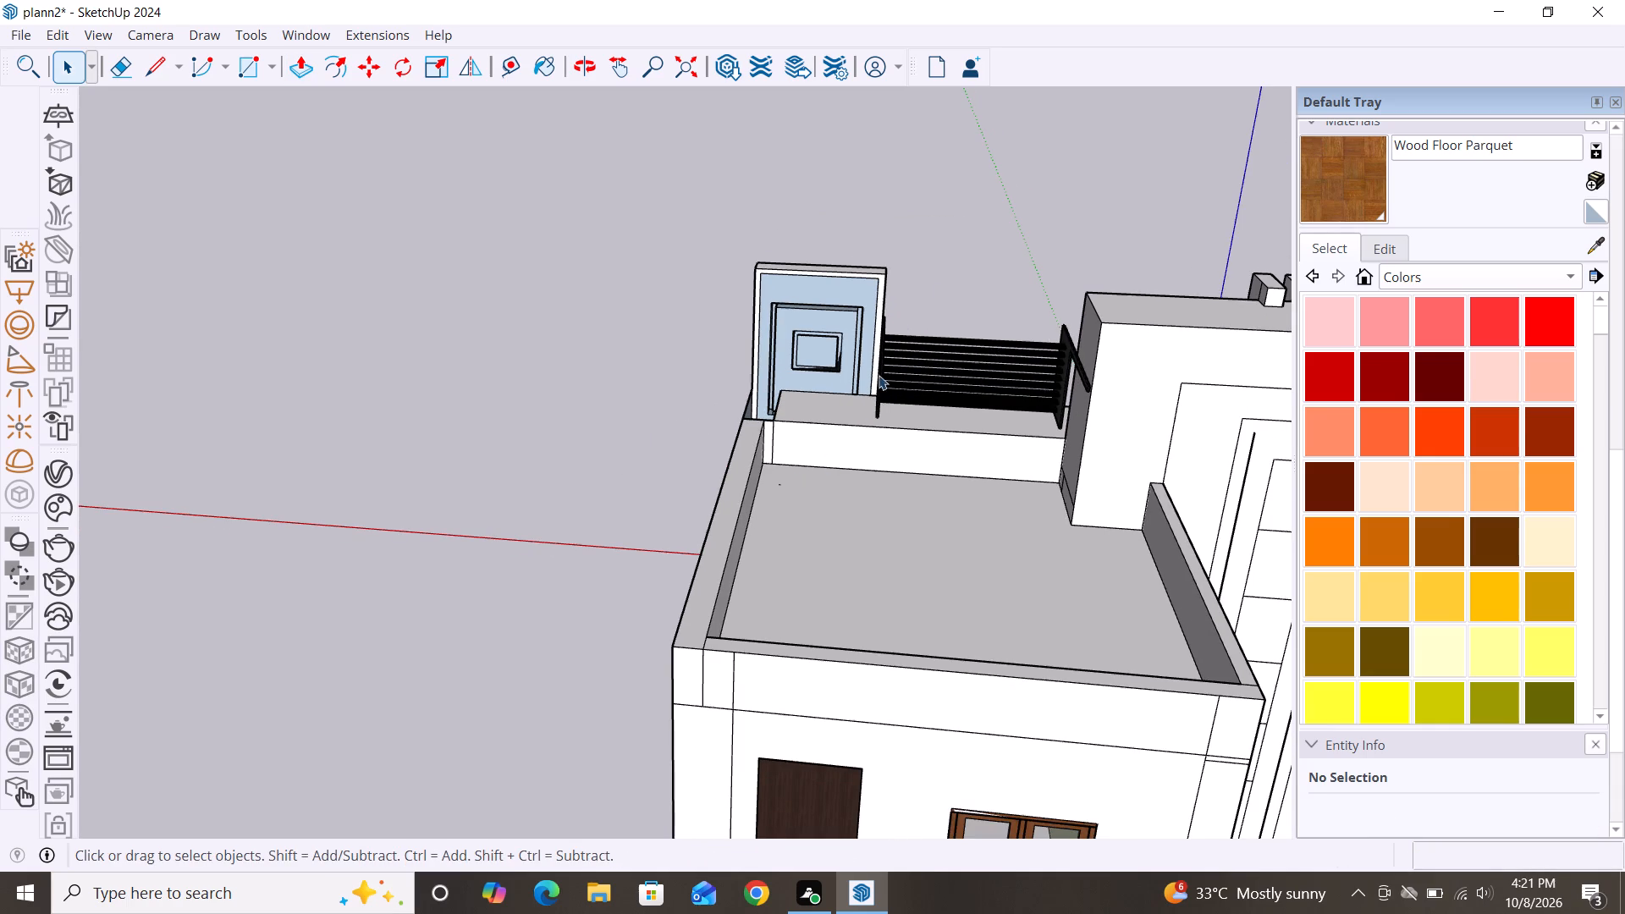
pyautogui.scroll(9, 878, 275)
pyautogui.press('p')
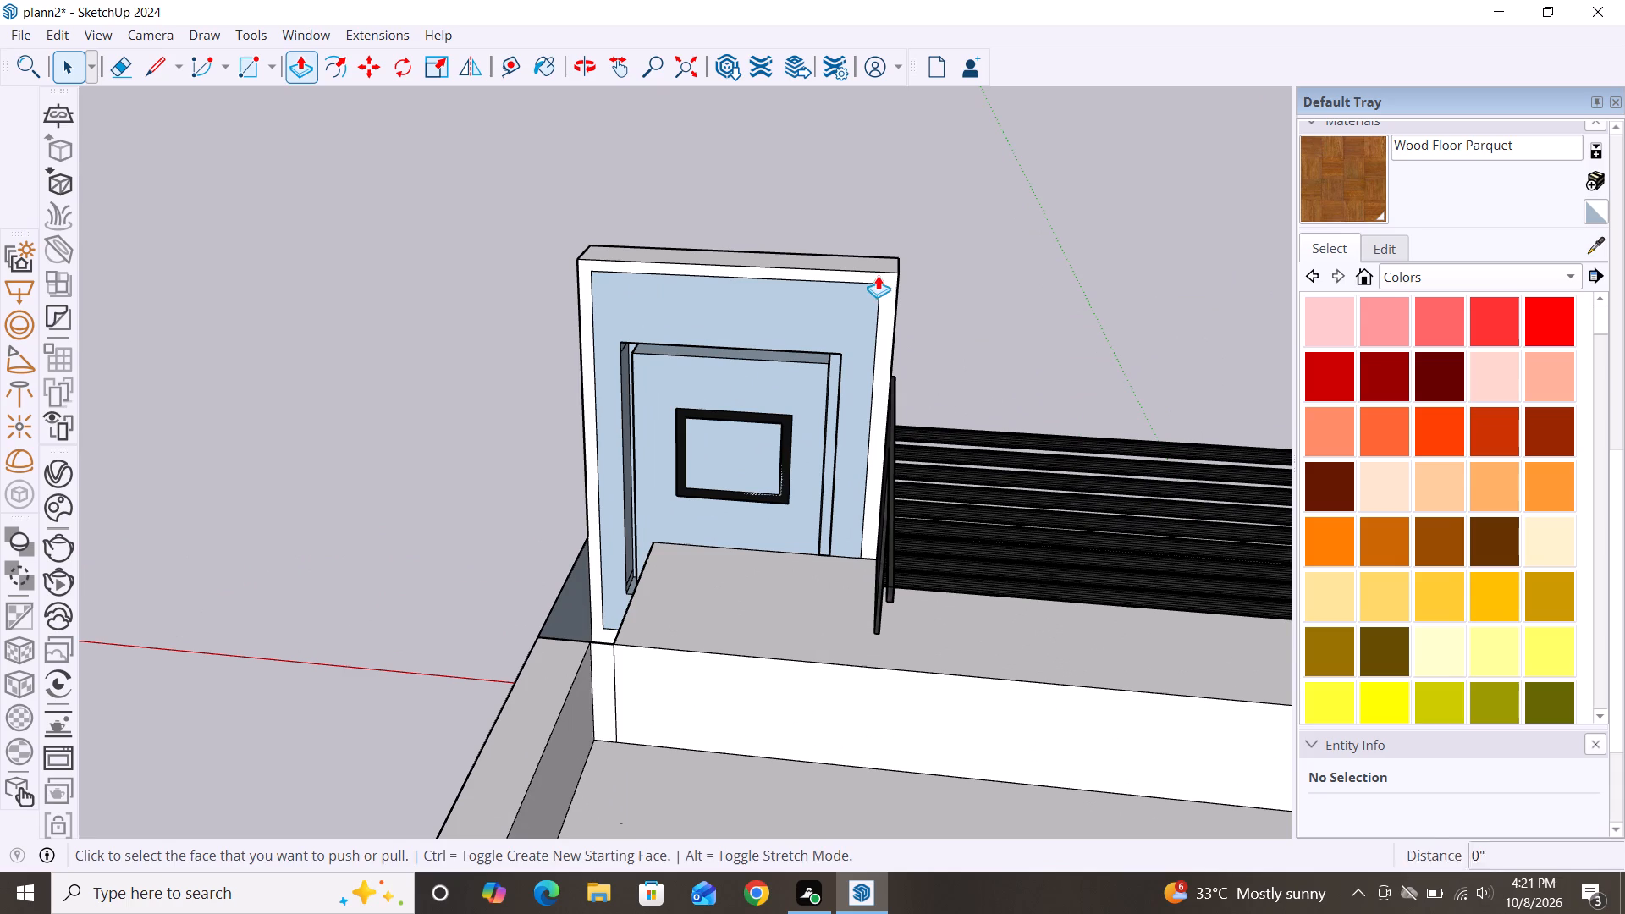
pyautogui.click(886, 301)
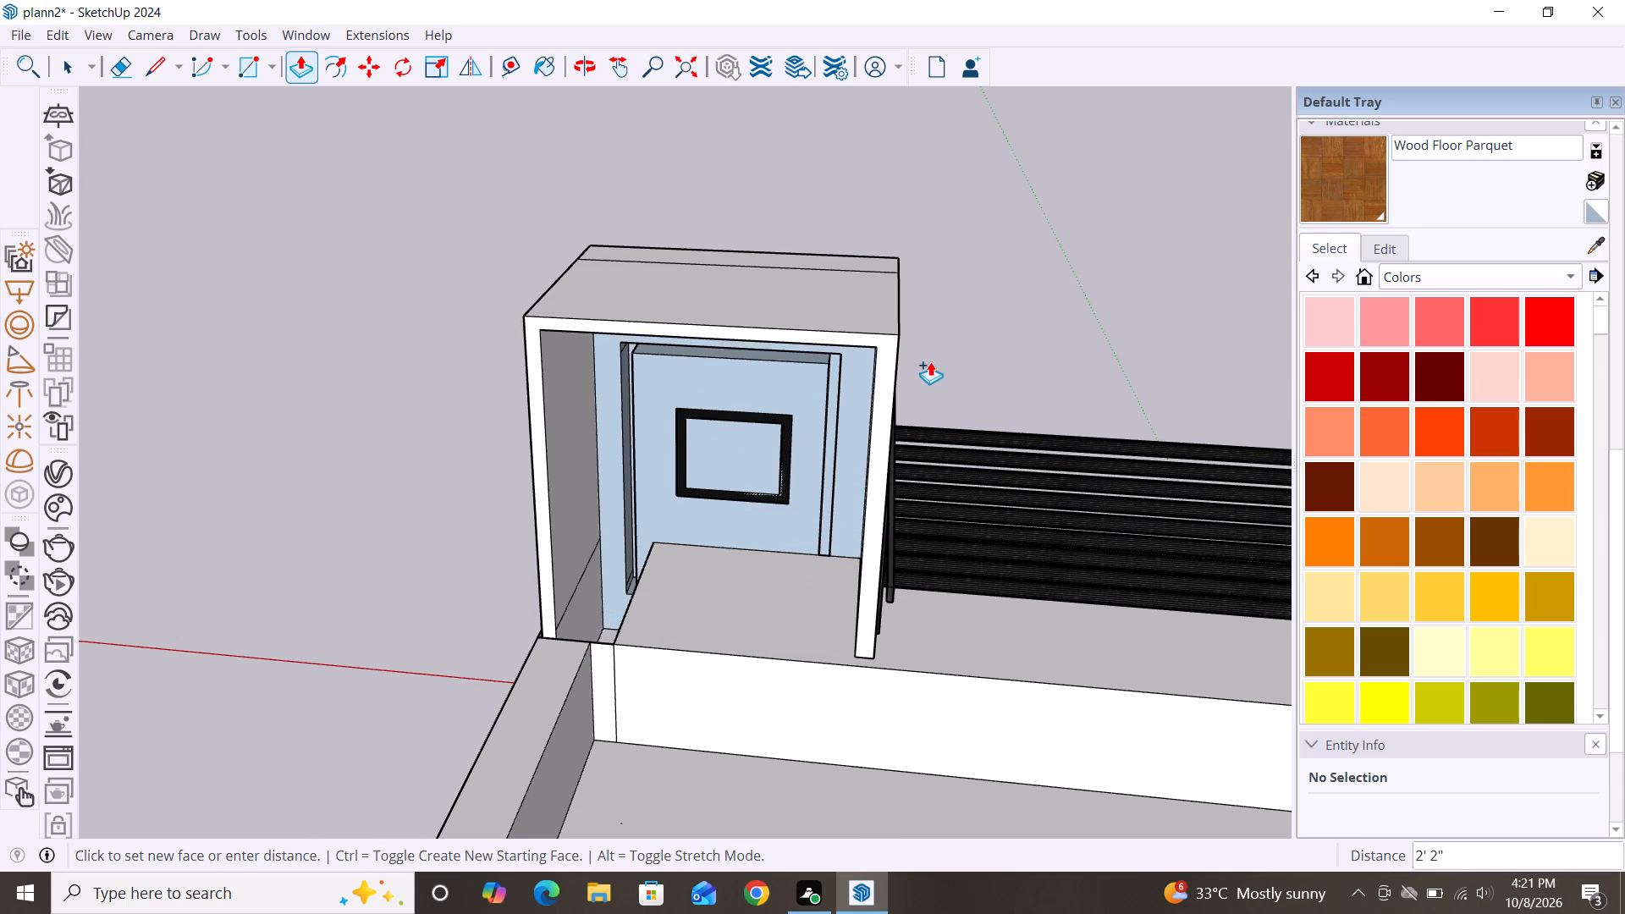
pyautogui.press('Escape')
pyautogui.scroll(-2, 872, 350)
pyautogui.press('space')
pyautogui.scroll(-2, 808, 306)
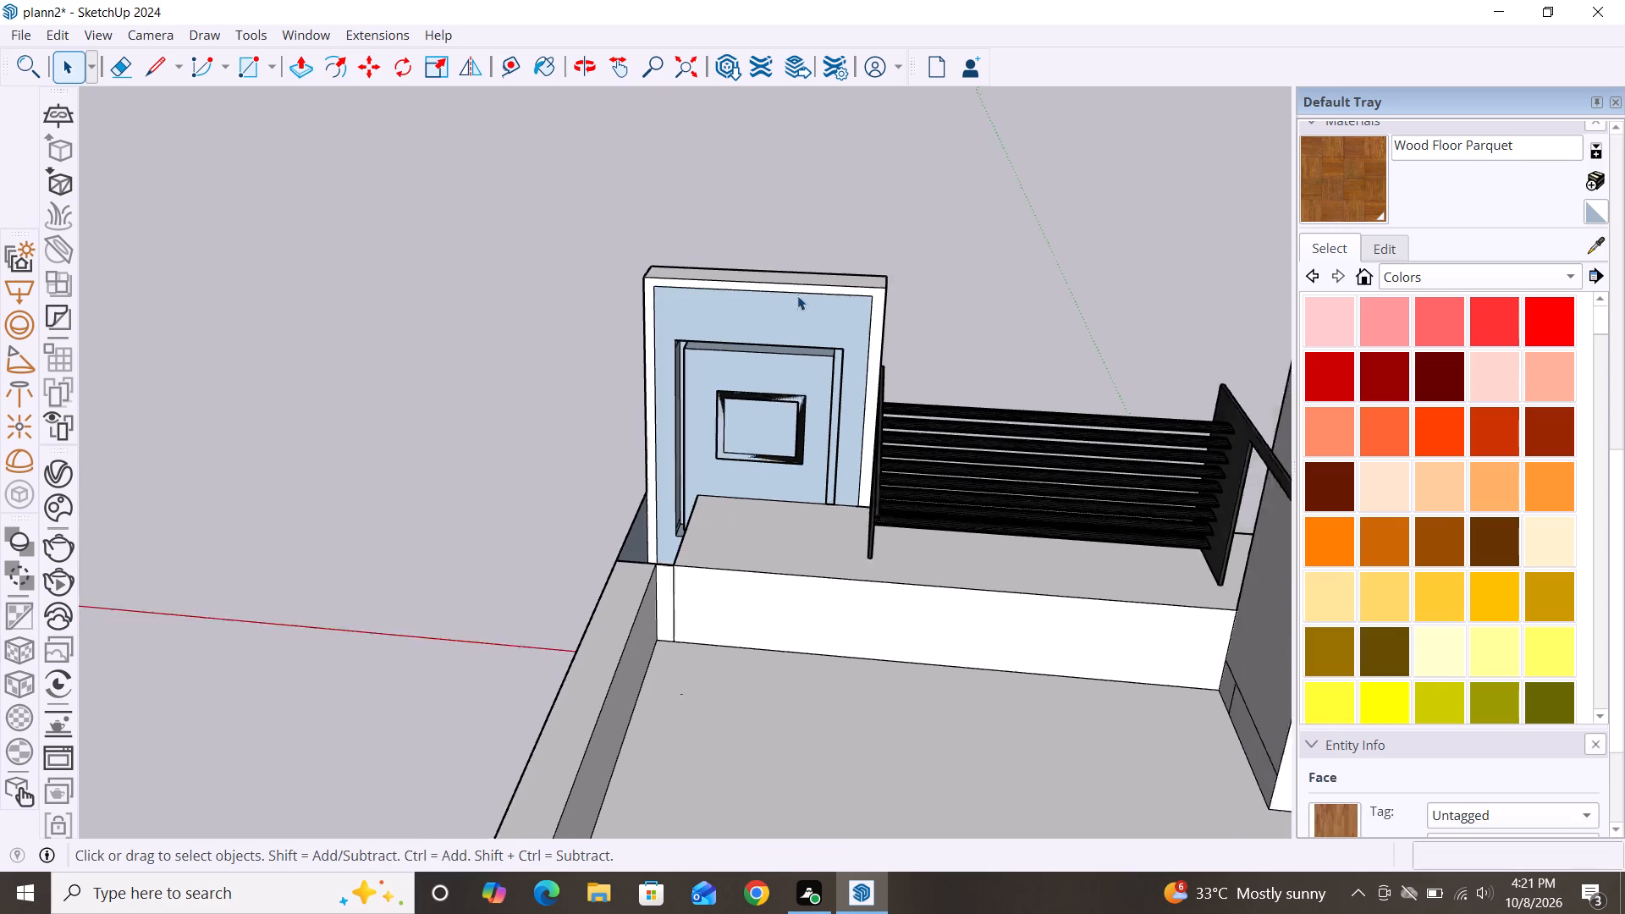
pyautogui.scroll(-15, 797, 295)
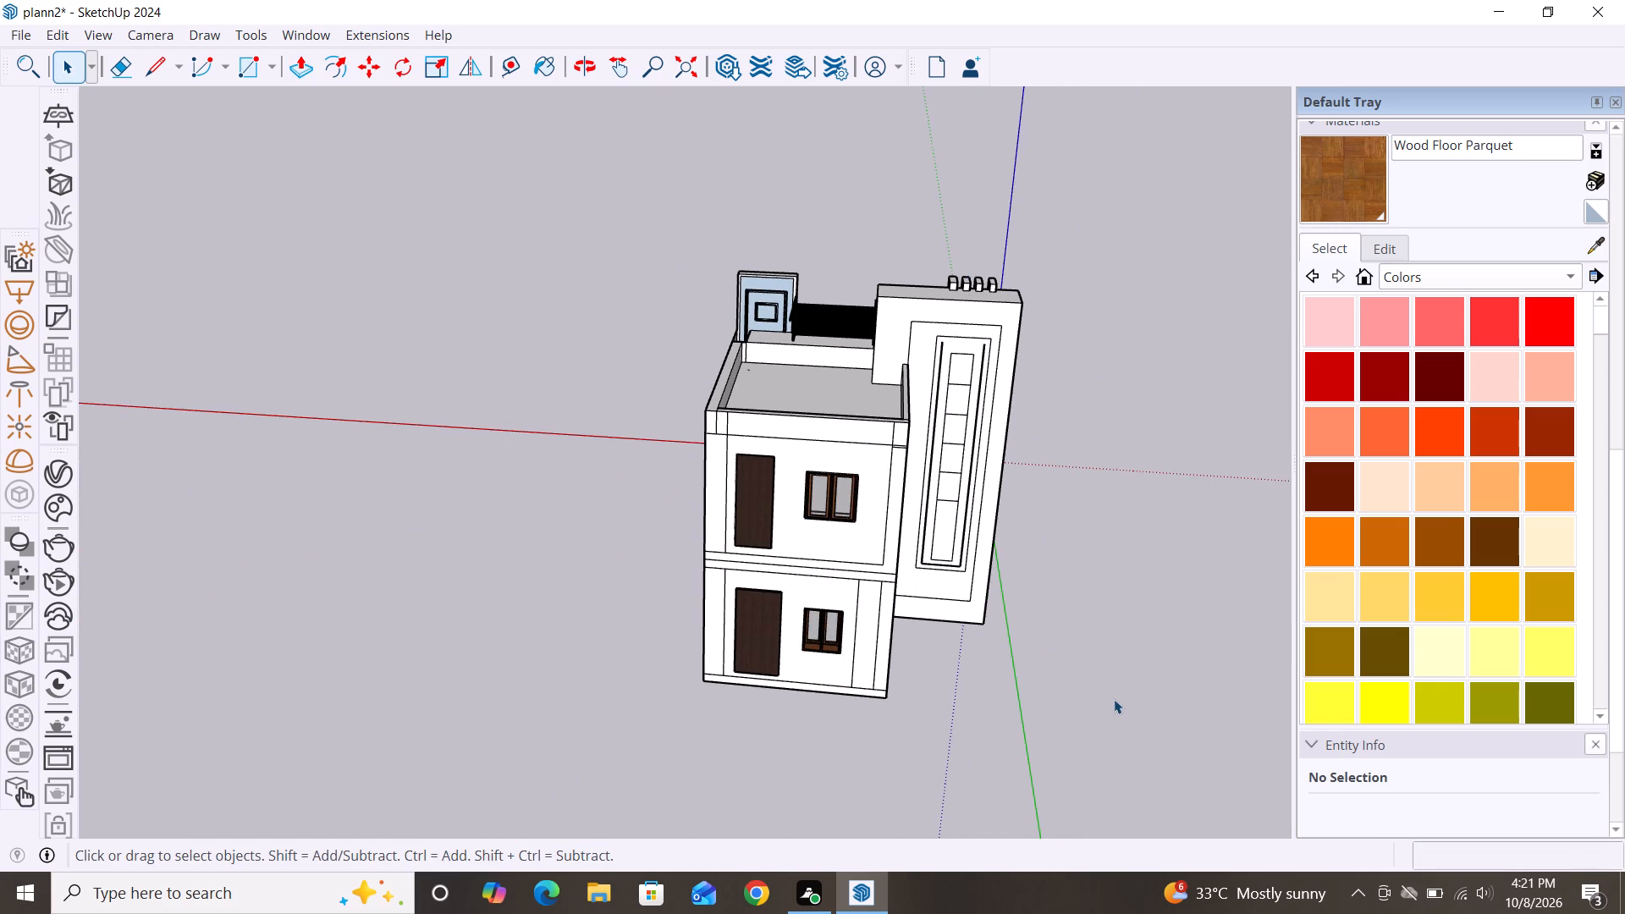
# Examine the whole house from the side and front, and inspect the tall paned window on the front tower up close.
pyautogui.keyDown('alt'); pyautogui.moveTo(1011, 687); pyautogui.dragTo(522, 609, button='middle'); pyautogui.keyUp('alt')
pyautogui.scroll(-3, 1132, 473)
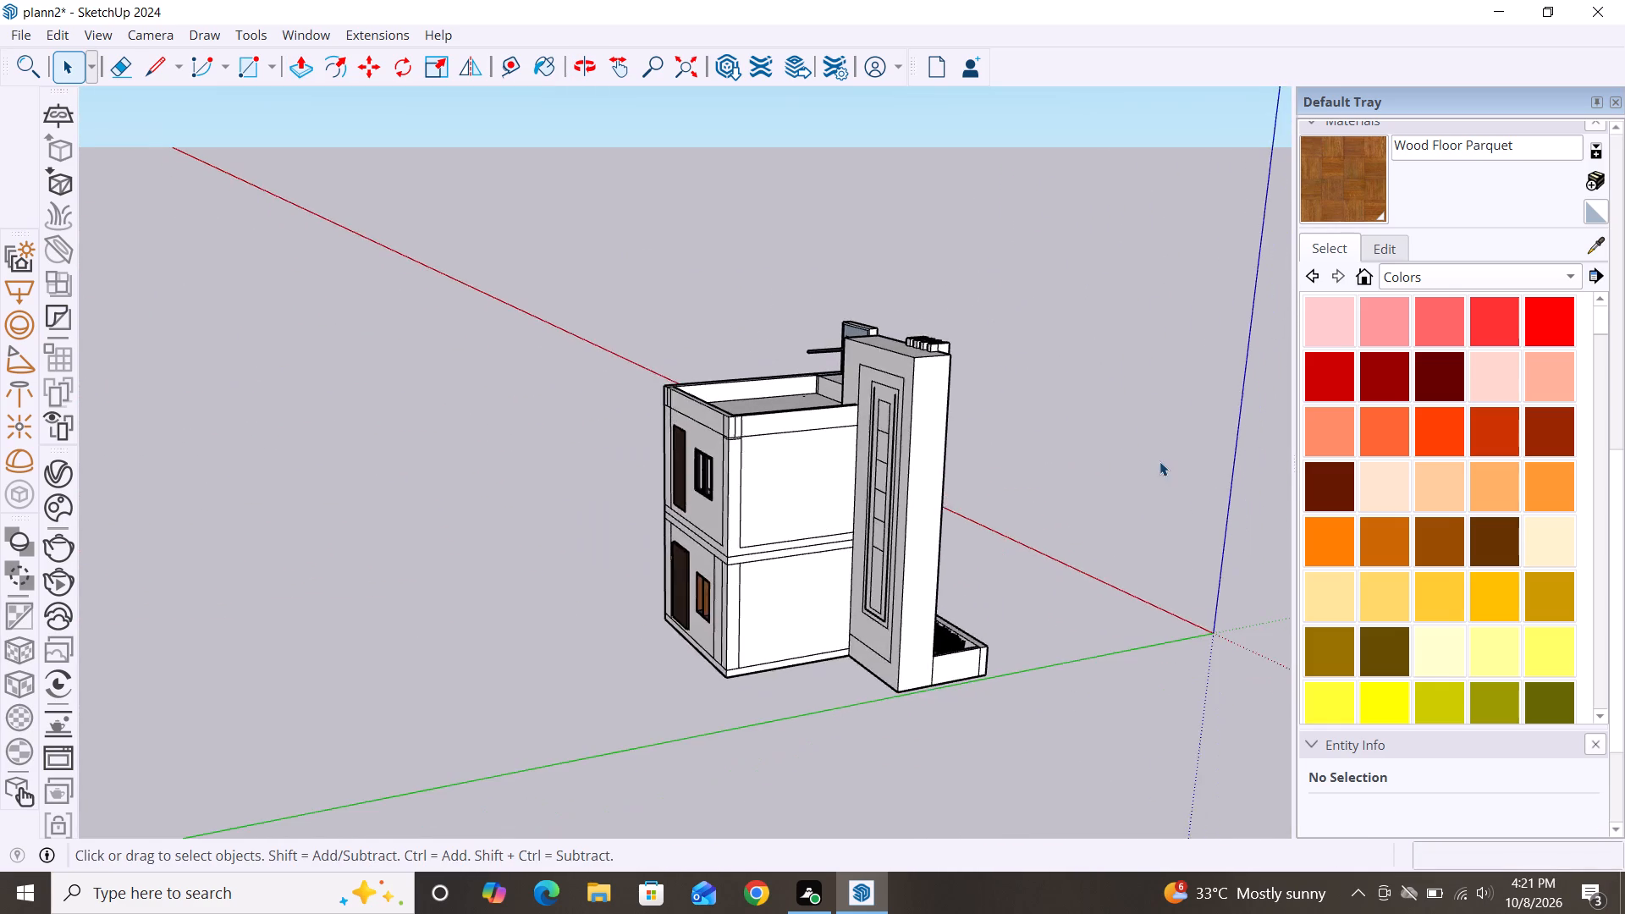
pyautogui.scroll(-7, 1160, 461)
pyautogui.keyDown('alt'); pyautogui.moveTo(1201, 667); pyautogui.dragTo(454, 651, button='middle'); pyautogui.keyUp('alt')
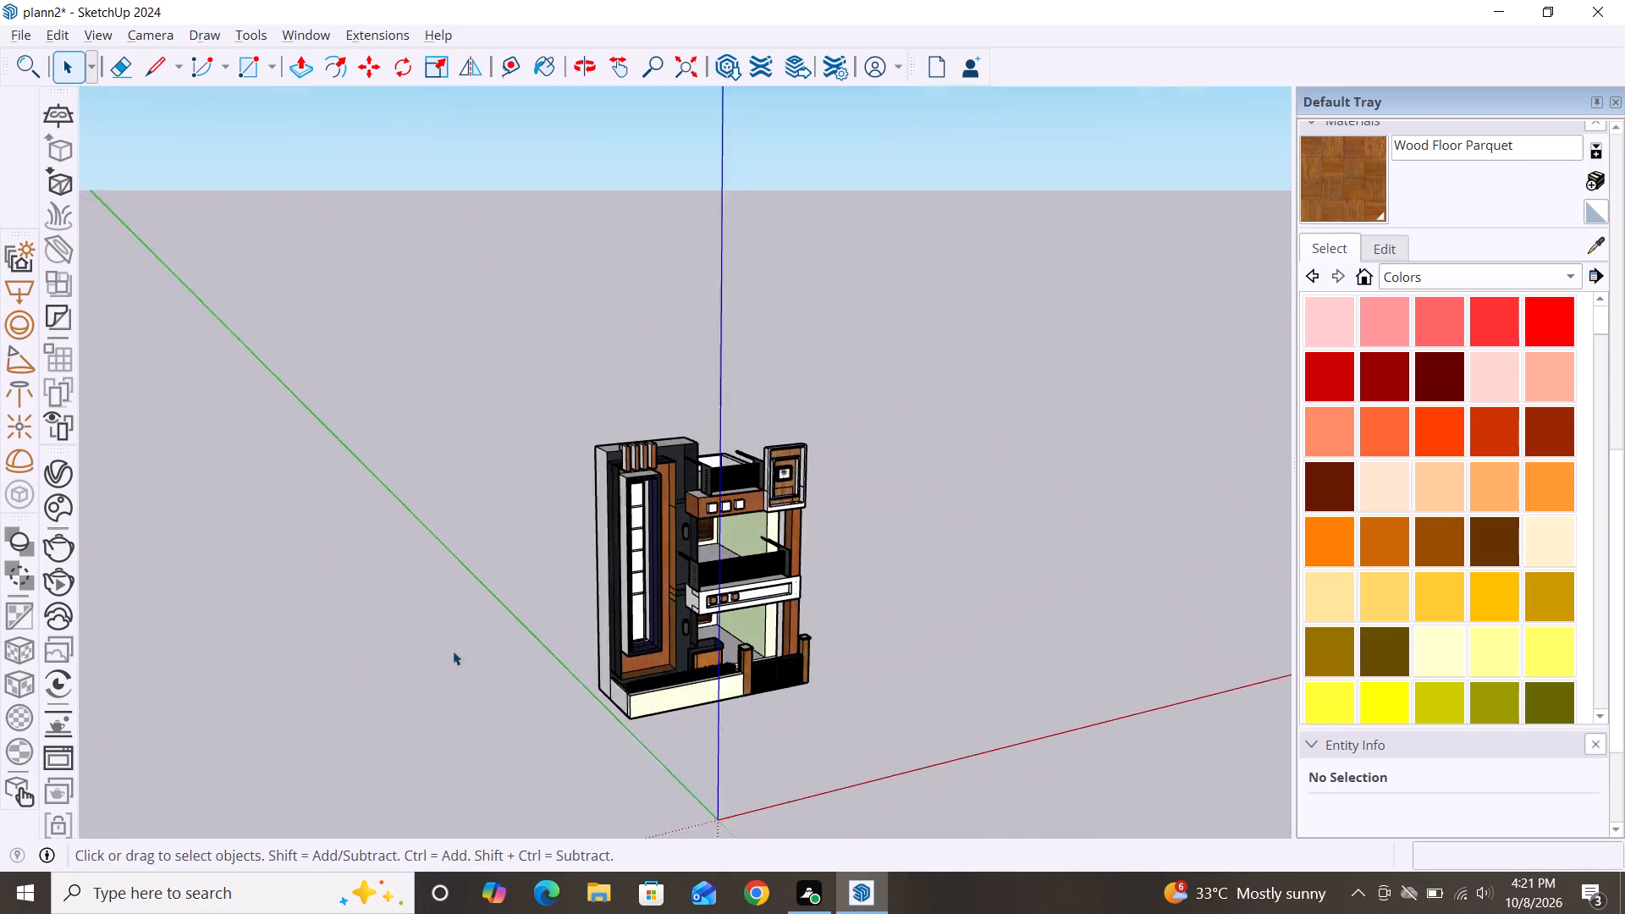
pyautogui.scroll(-6, 1075, 567)
pyautogui.keyDown('alt'); pyautogui.moveTo(951, 670); pyautogui.dragTo(575, 670, button='middle'); pyautogui.keyUp('alt')
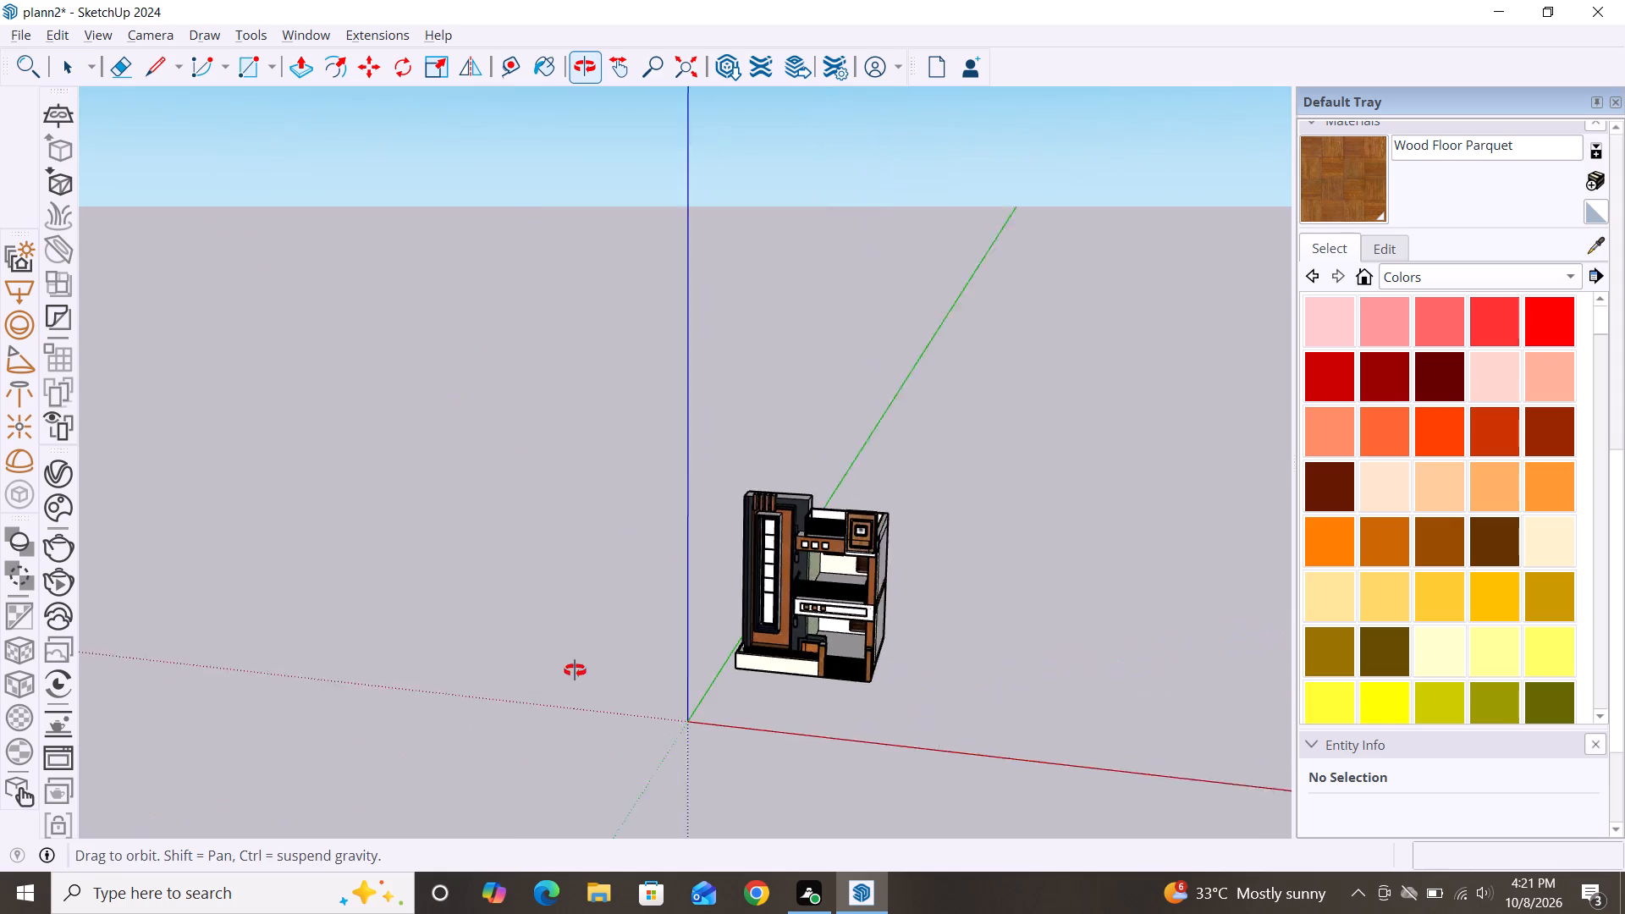
pyautogui.keyDown('alt'); pyautogui.moveTo(575, 670); pyautogui.dragTo(566, 670, button='middle'); pyautogui.keyUp('alt')
pyautogui.keyDown('alt'); pyautogui.moveTo(977, 726); pyautogui.dragTo(1191, 680, button='middle'); pyautogui.keyUp('alt')
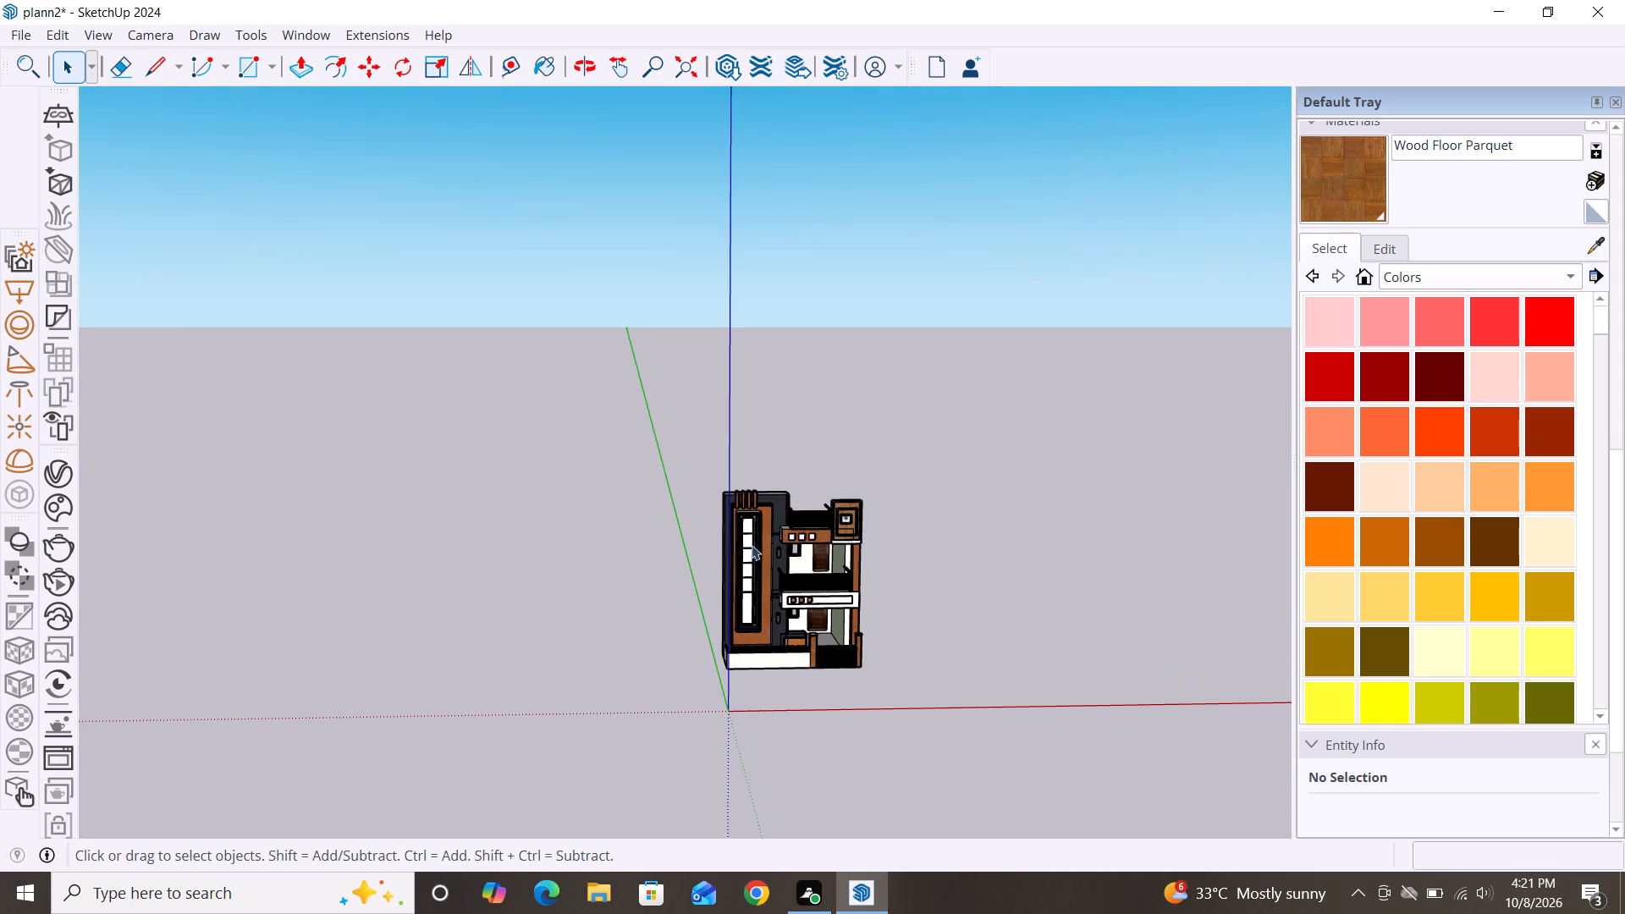
pyautogui.scroll(17, 737, 542)
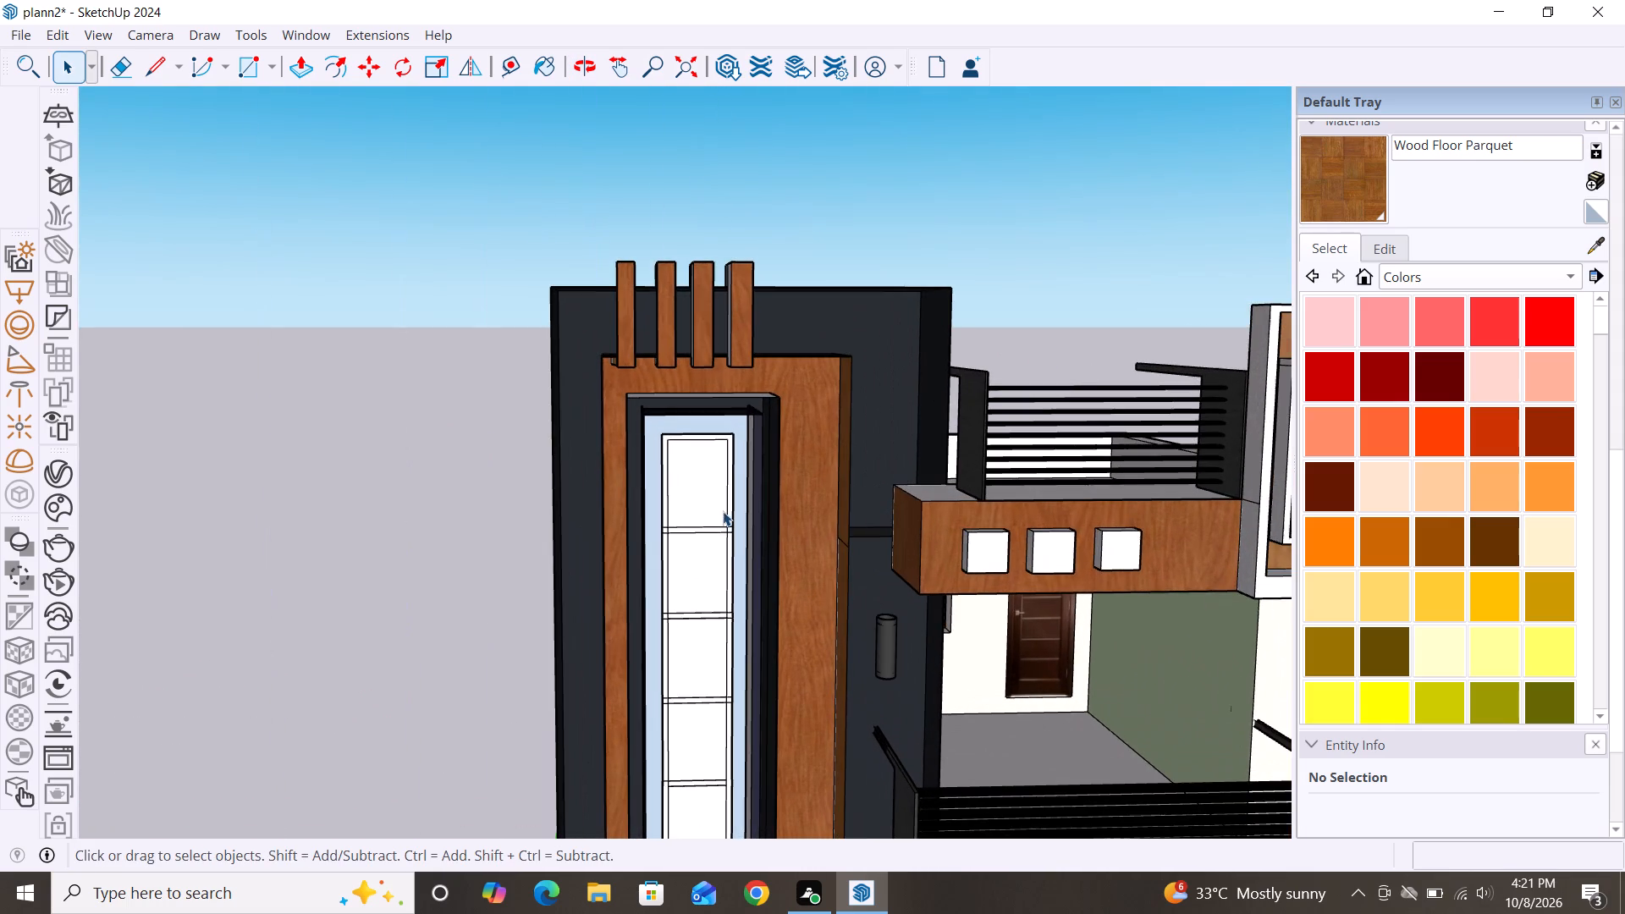
pyautogui.scroll(-2, 742, 321)
pyautogui.scroll(8, 720, 479)
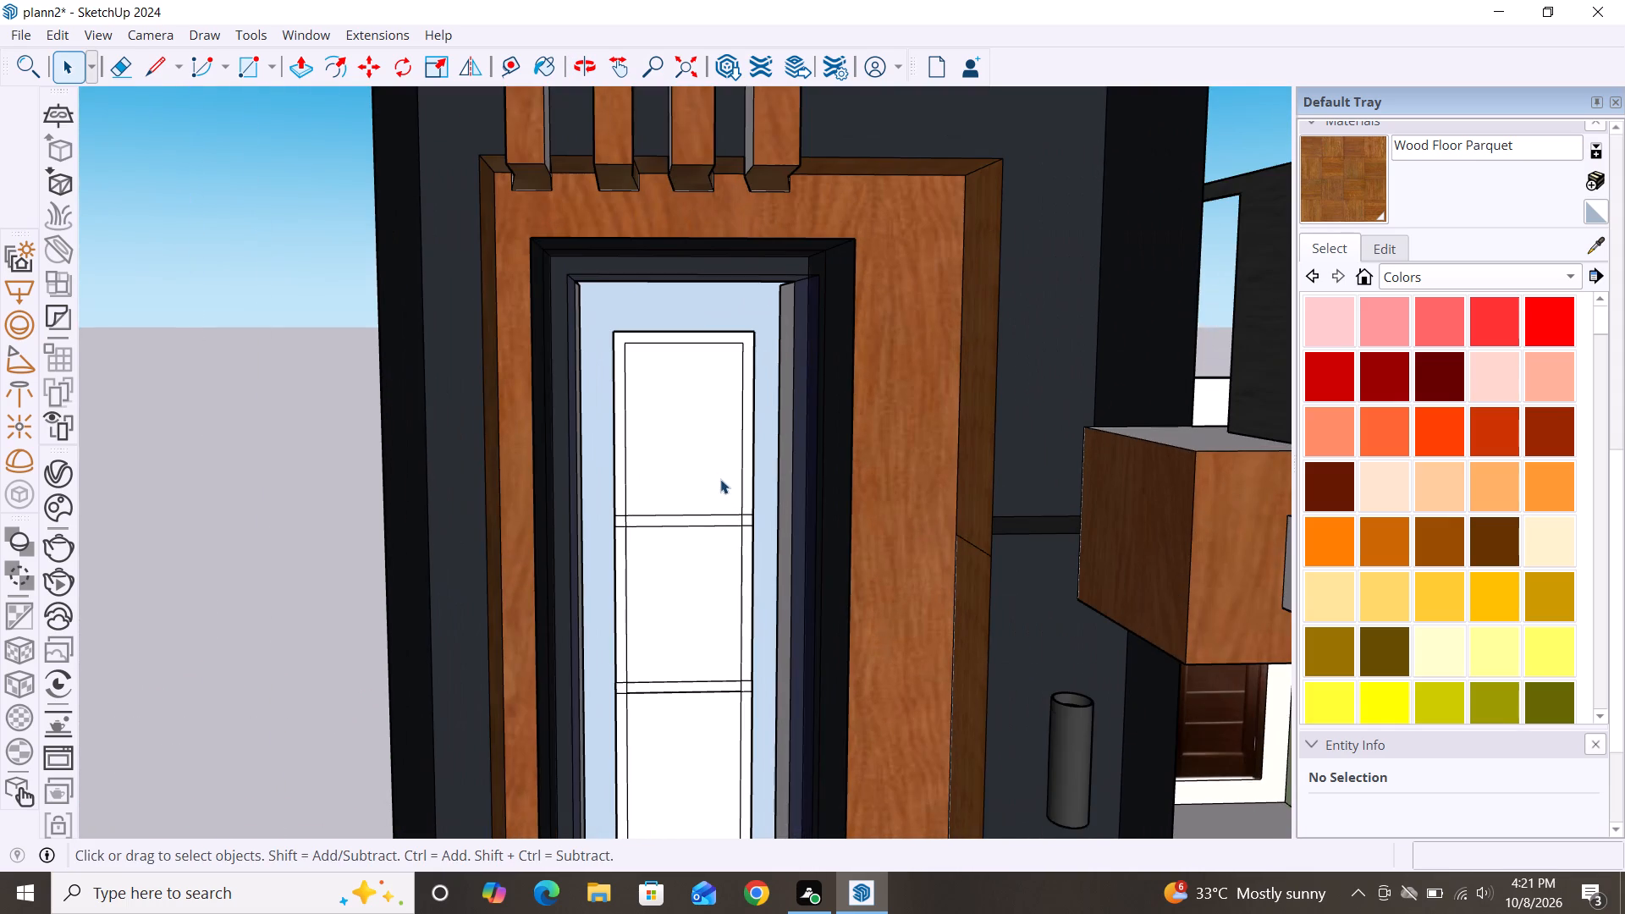
pyautogui.scroll(2, 734, 394)
pyautogui.scroll(-6, 713, 333)
pyautogui.scroll(-3, 784, 279)
pyautogui.scroll(-3, 713, 570)
pyautogui.scroll(6, 691, 698)
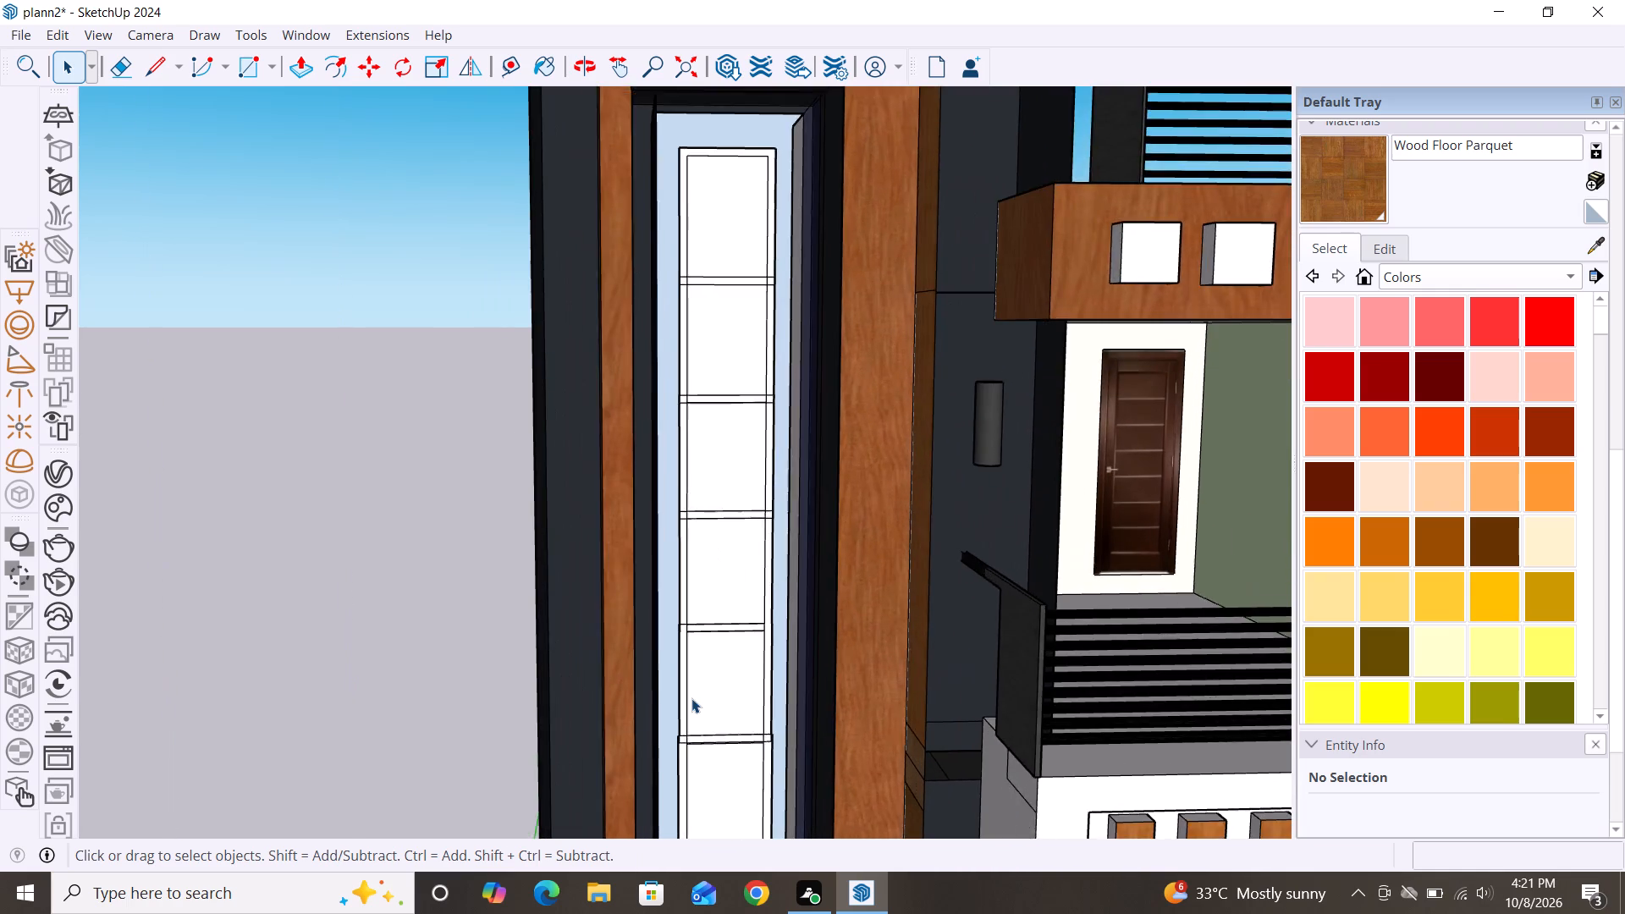
pyautogui.scroll(3, 691, 698)
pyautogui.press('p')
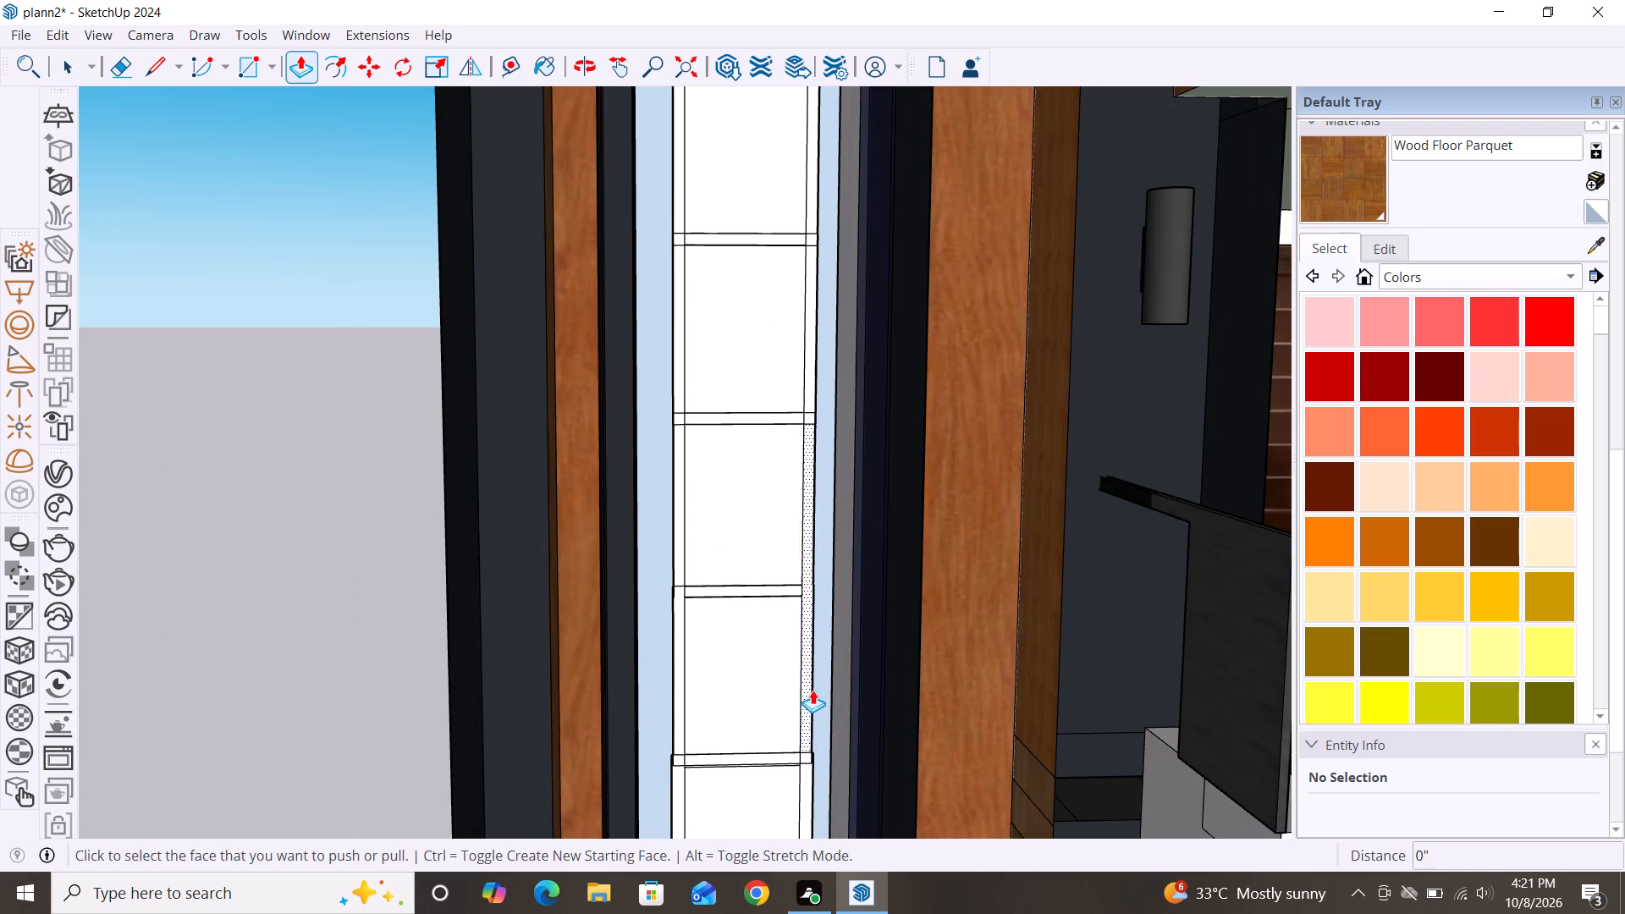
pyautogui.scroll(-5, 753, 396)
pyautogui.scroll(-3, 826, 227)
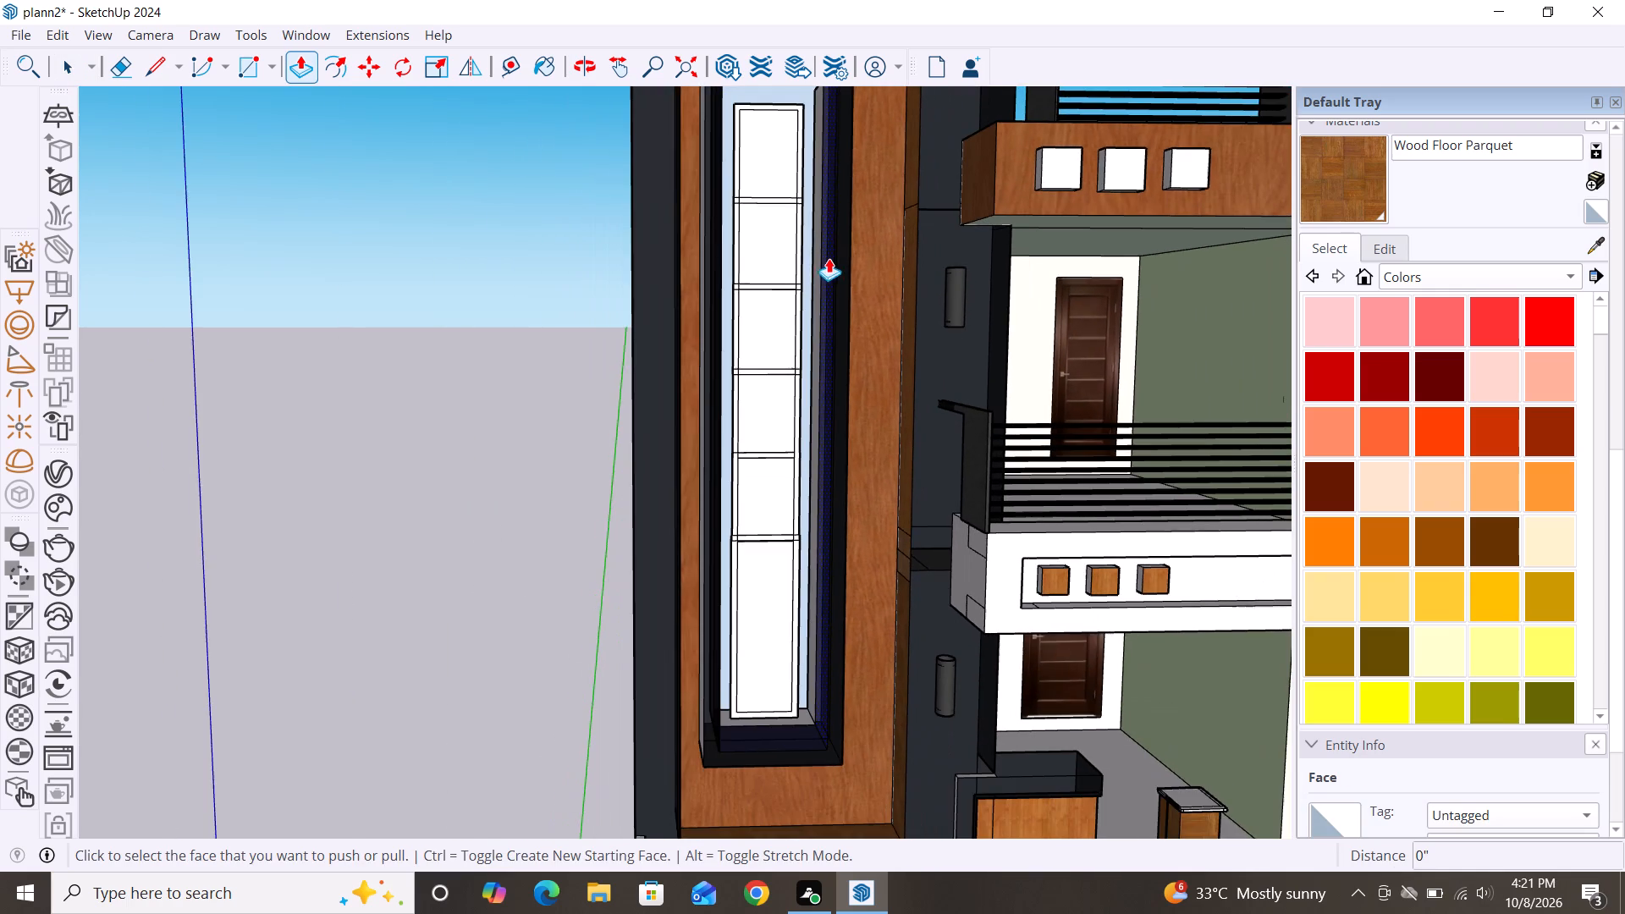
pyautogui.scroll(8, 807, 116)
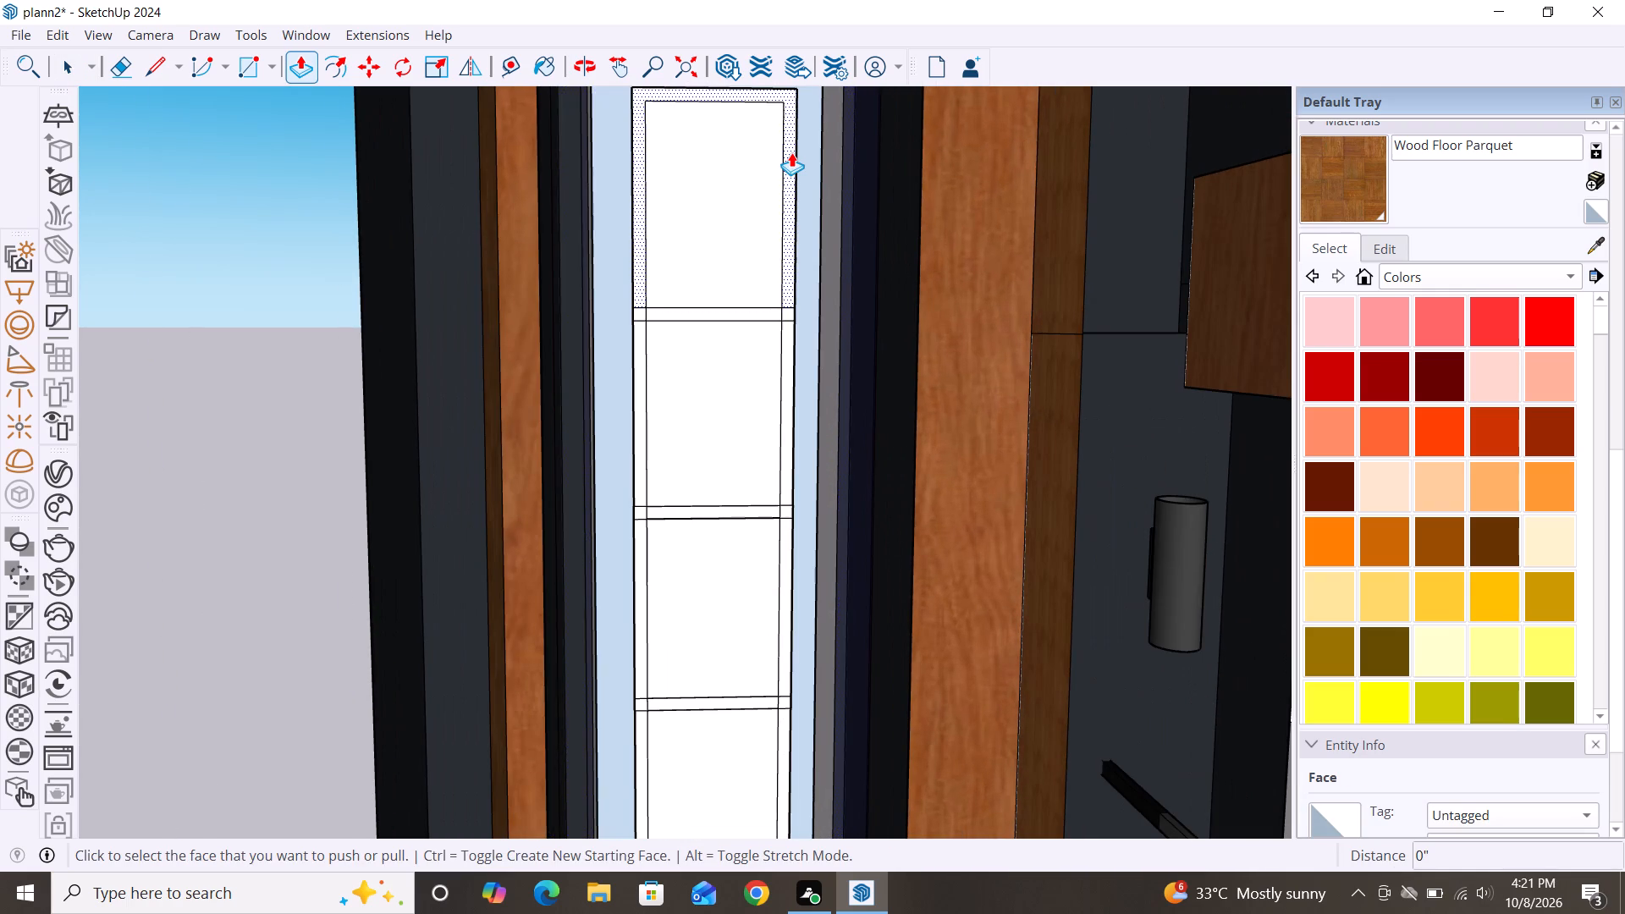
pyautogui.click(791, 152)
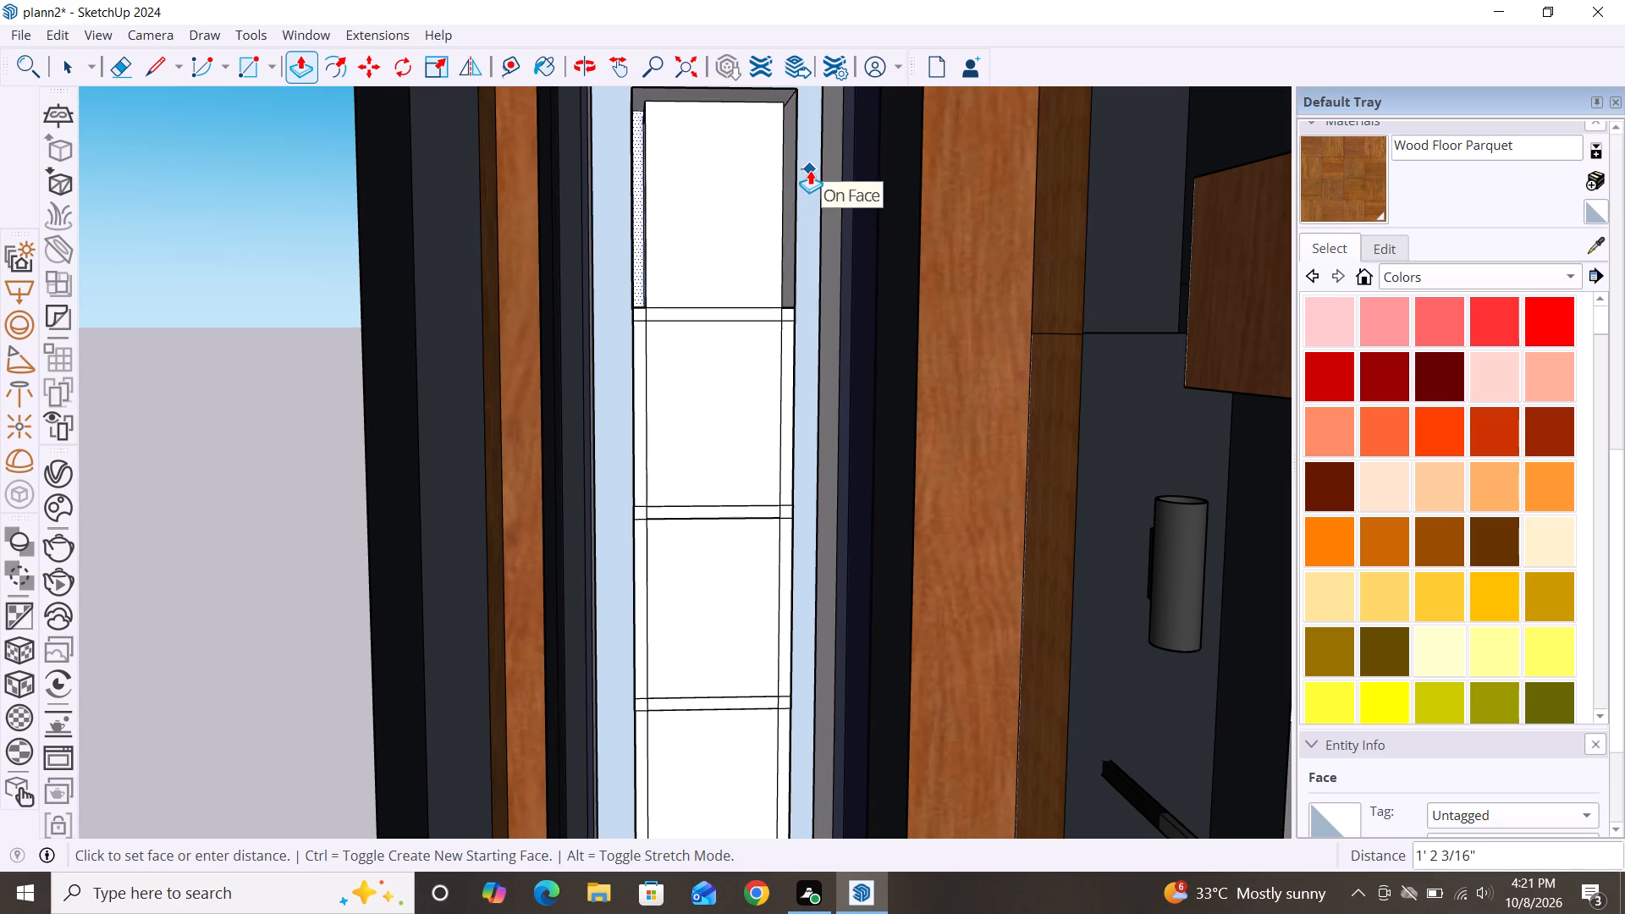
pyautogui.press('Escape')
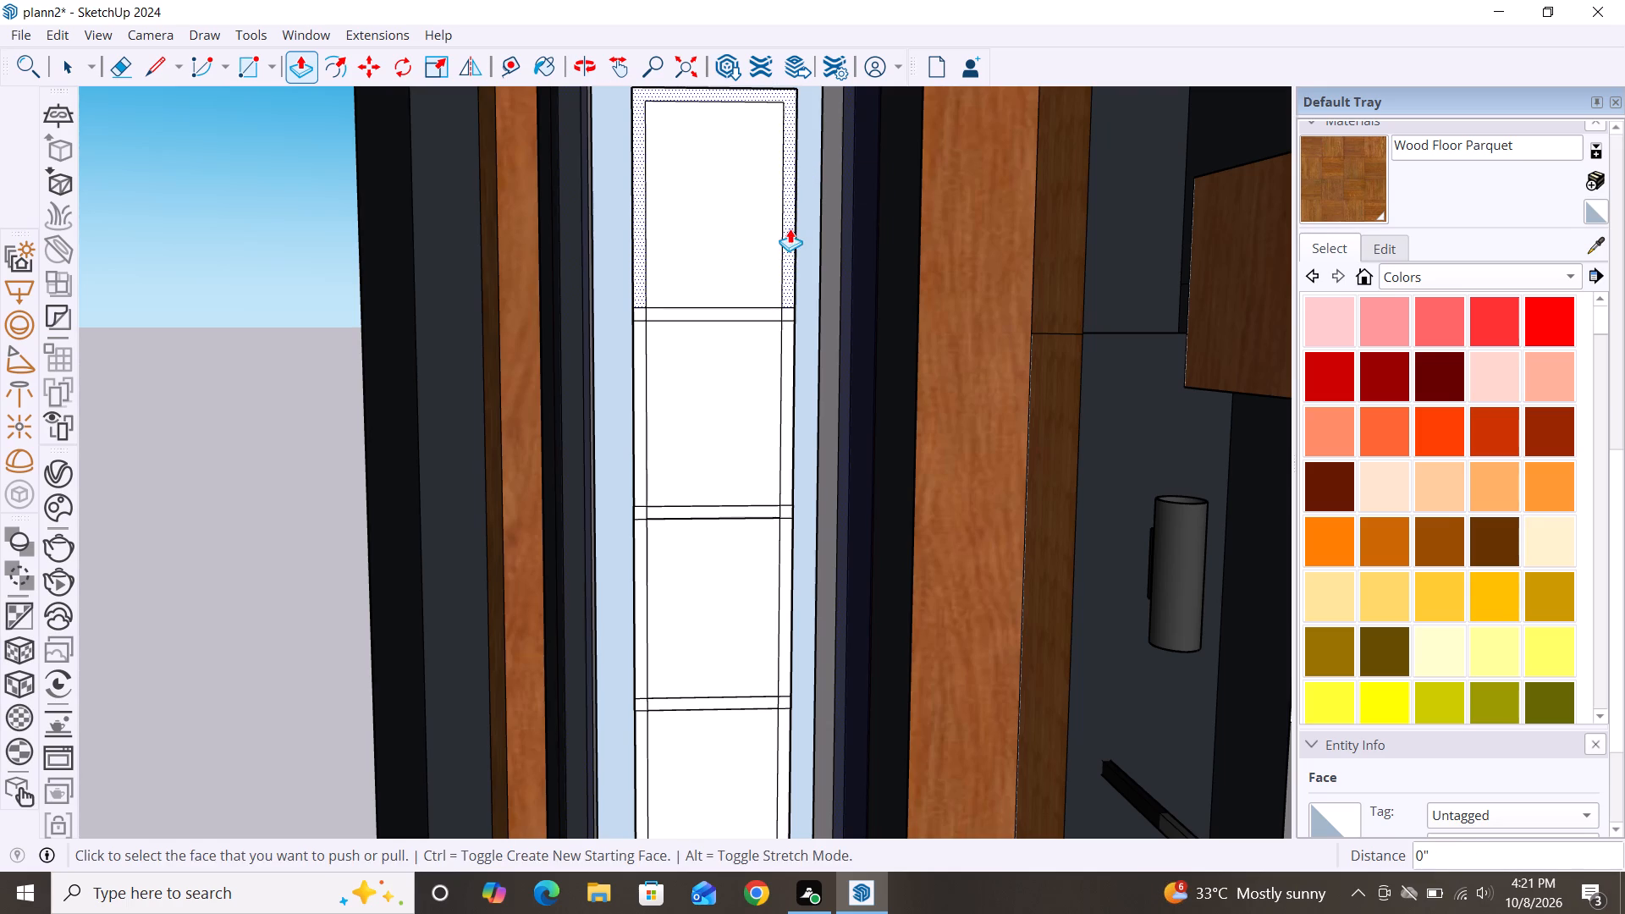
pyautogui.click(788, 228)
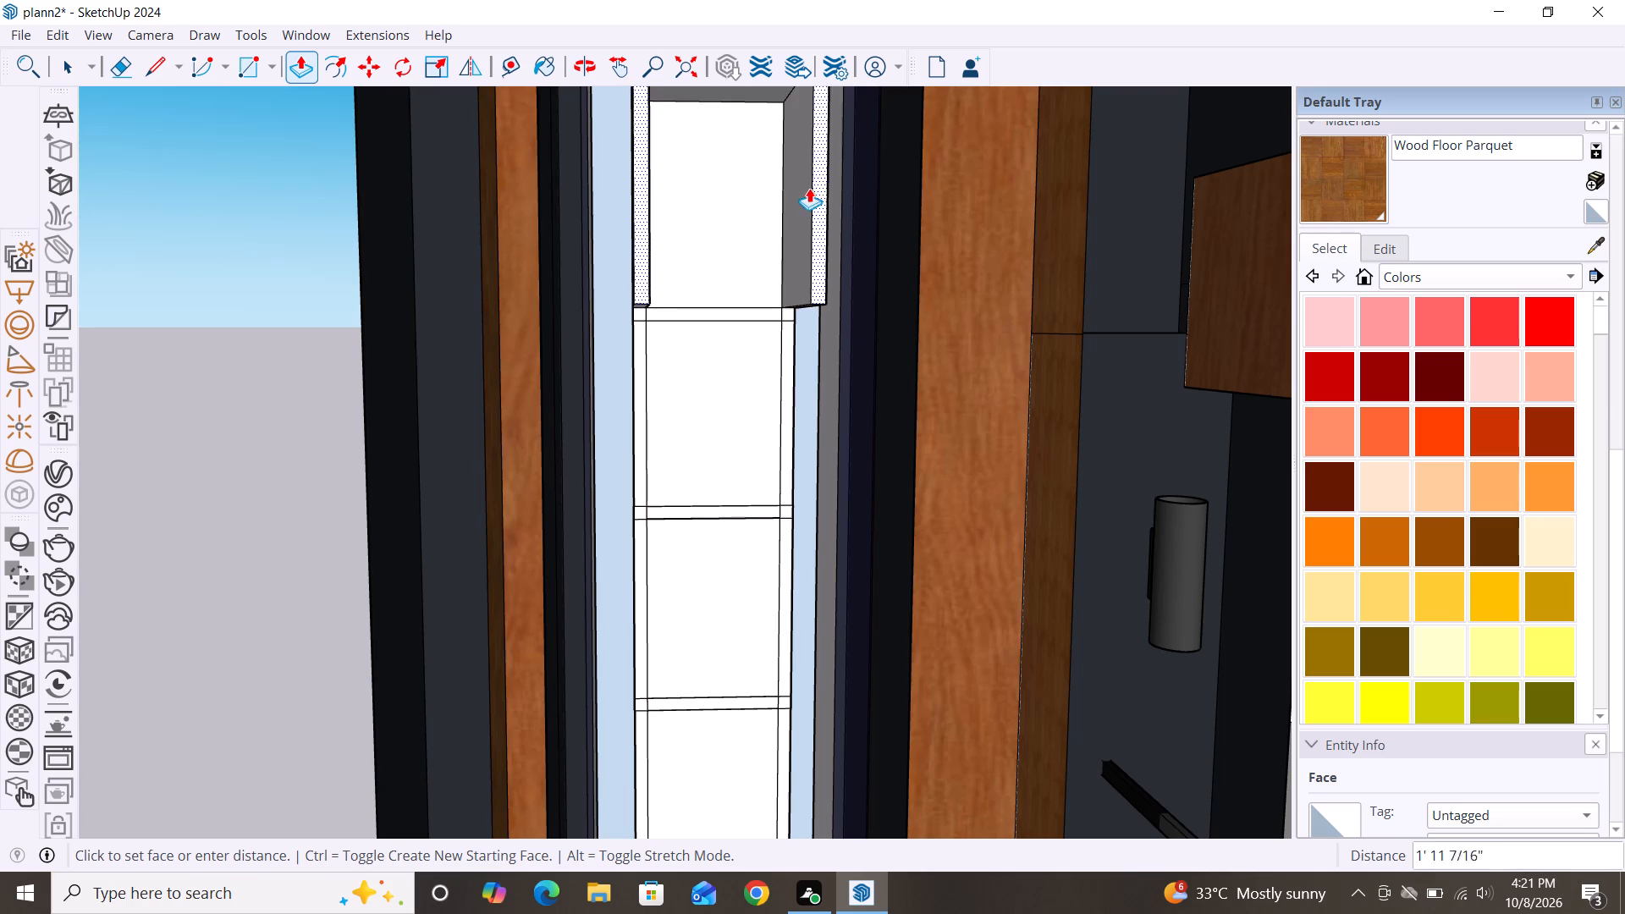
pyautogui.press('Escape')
# Push/Pull the frame around the topmost pane of the tower window outward 2 1/8".
pyautogui.scroll(-4, 813, 321)
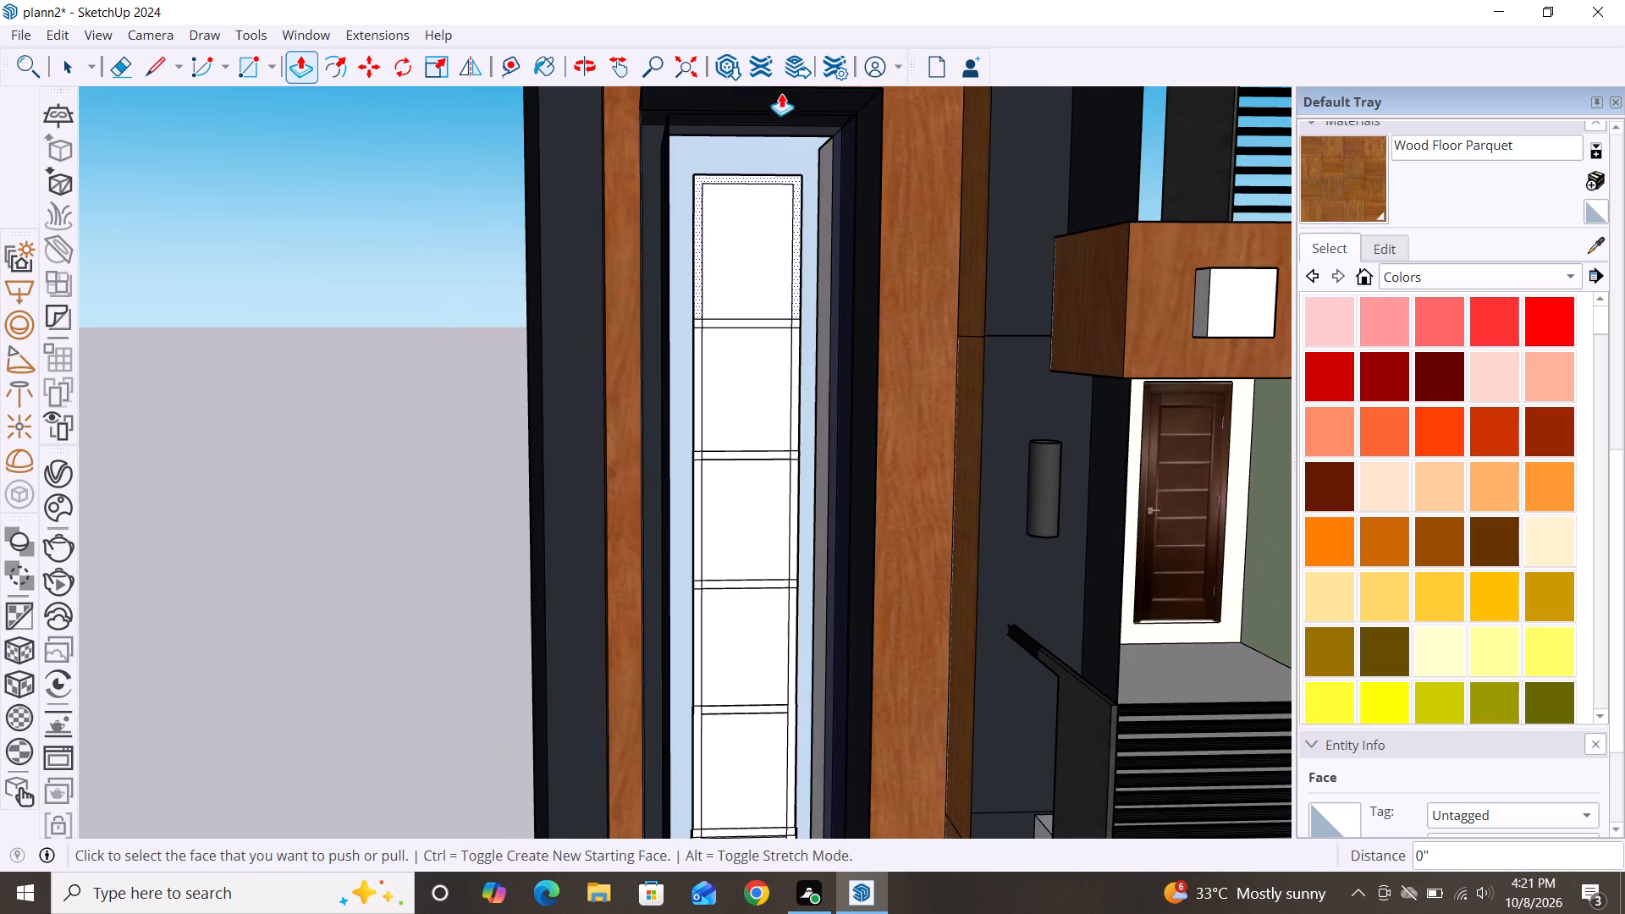
pyautogui.scroll(9, 774, 132)
pyautogui.click(773, 237)
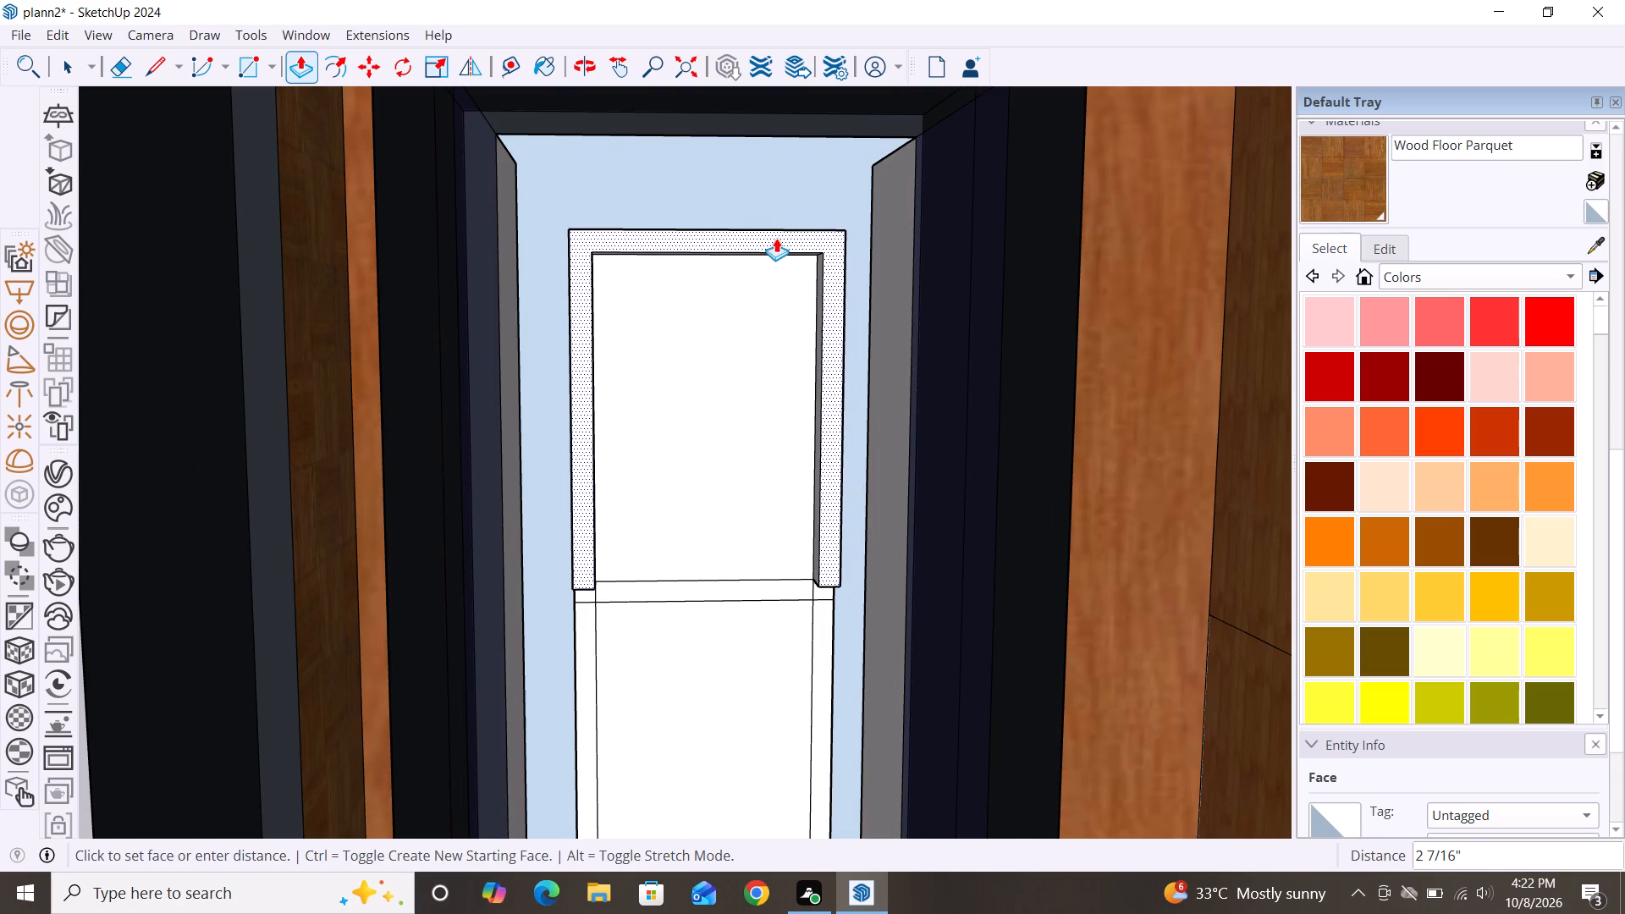
pyautogui.click(780, 239)
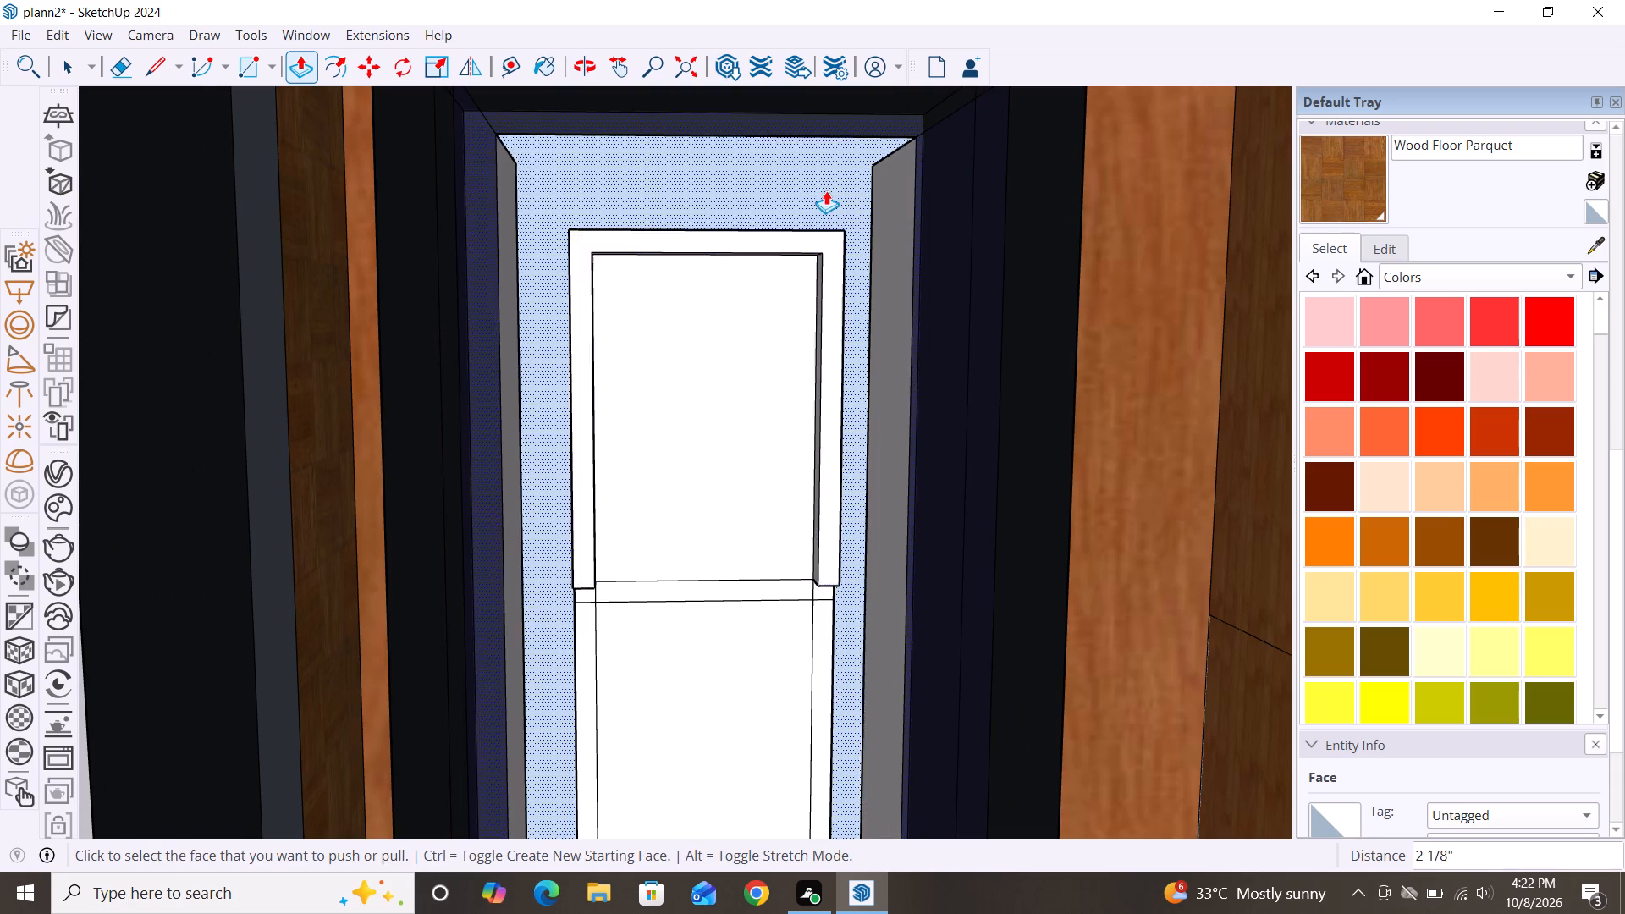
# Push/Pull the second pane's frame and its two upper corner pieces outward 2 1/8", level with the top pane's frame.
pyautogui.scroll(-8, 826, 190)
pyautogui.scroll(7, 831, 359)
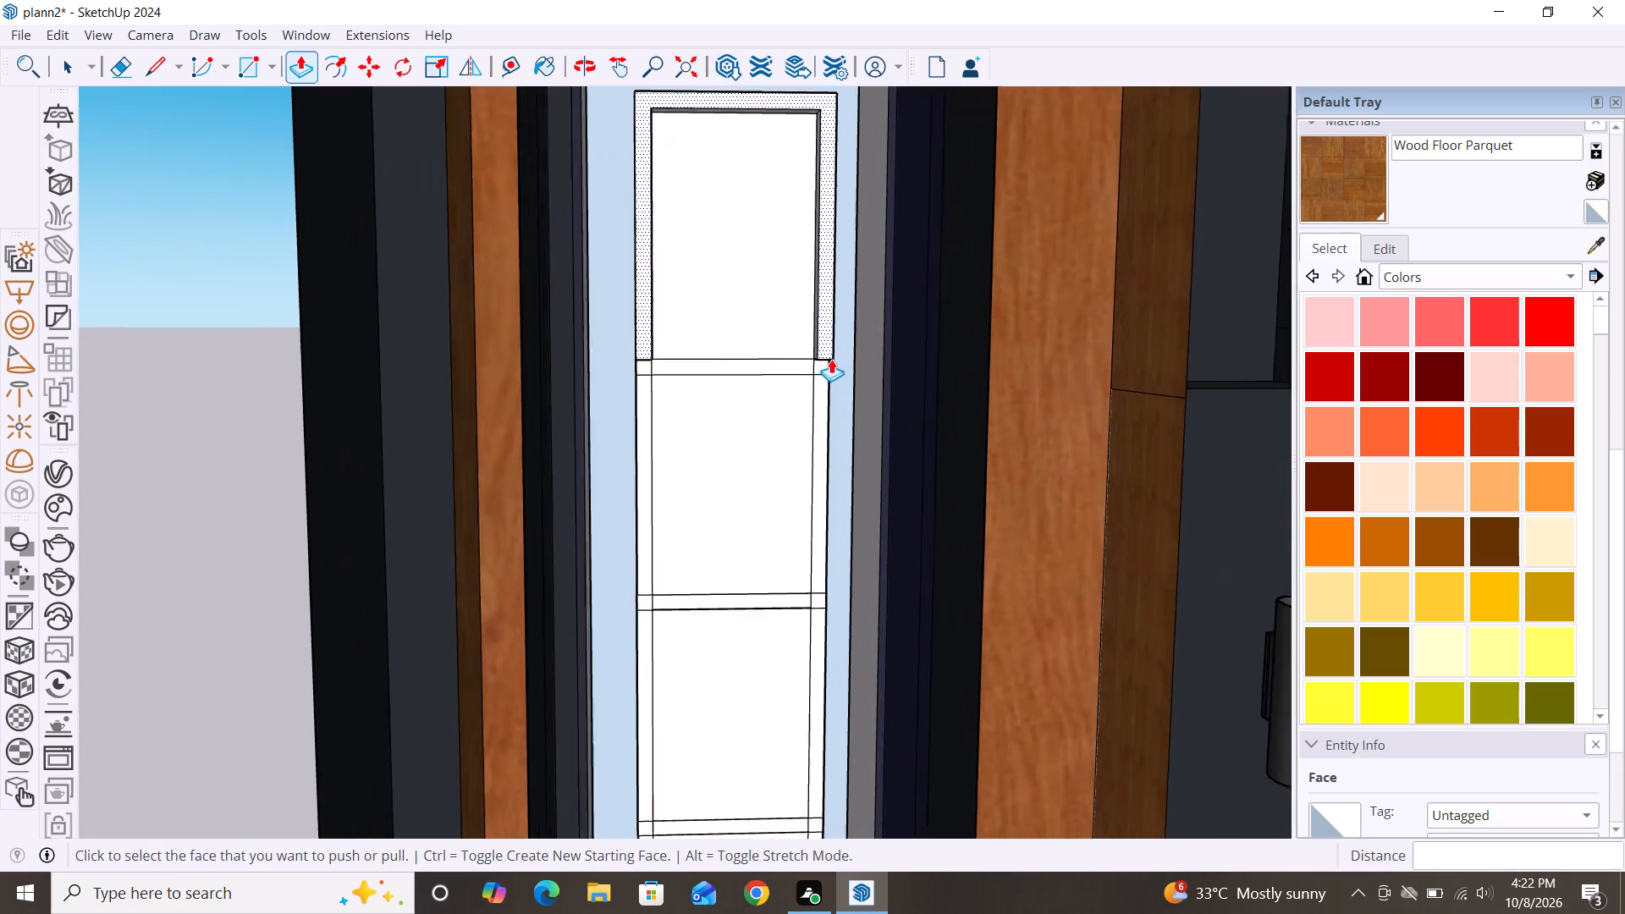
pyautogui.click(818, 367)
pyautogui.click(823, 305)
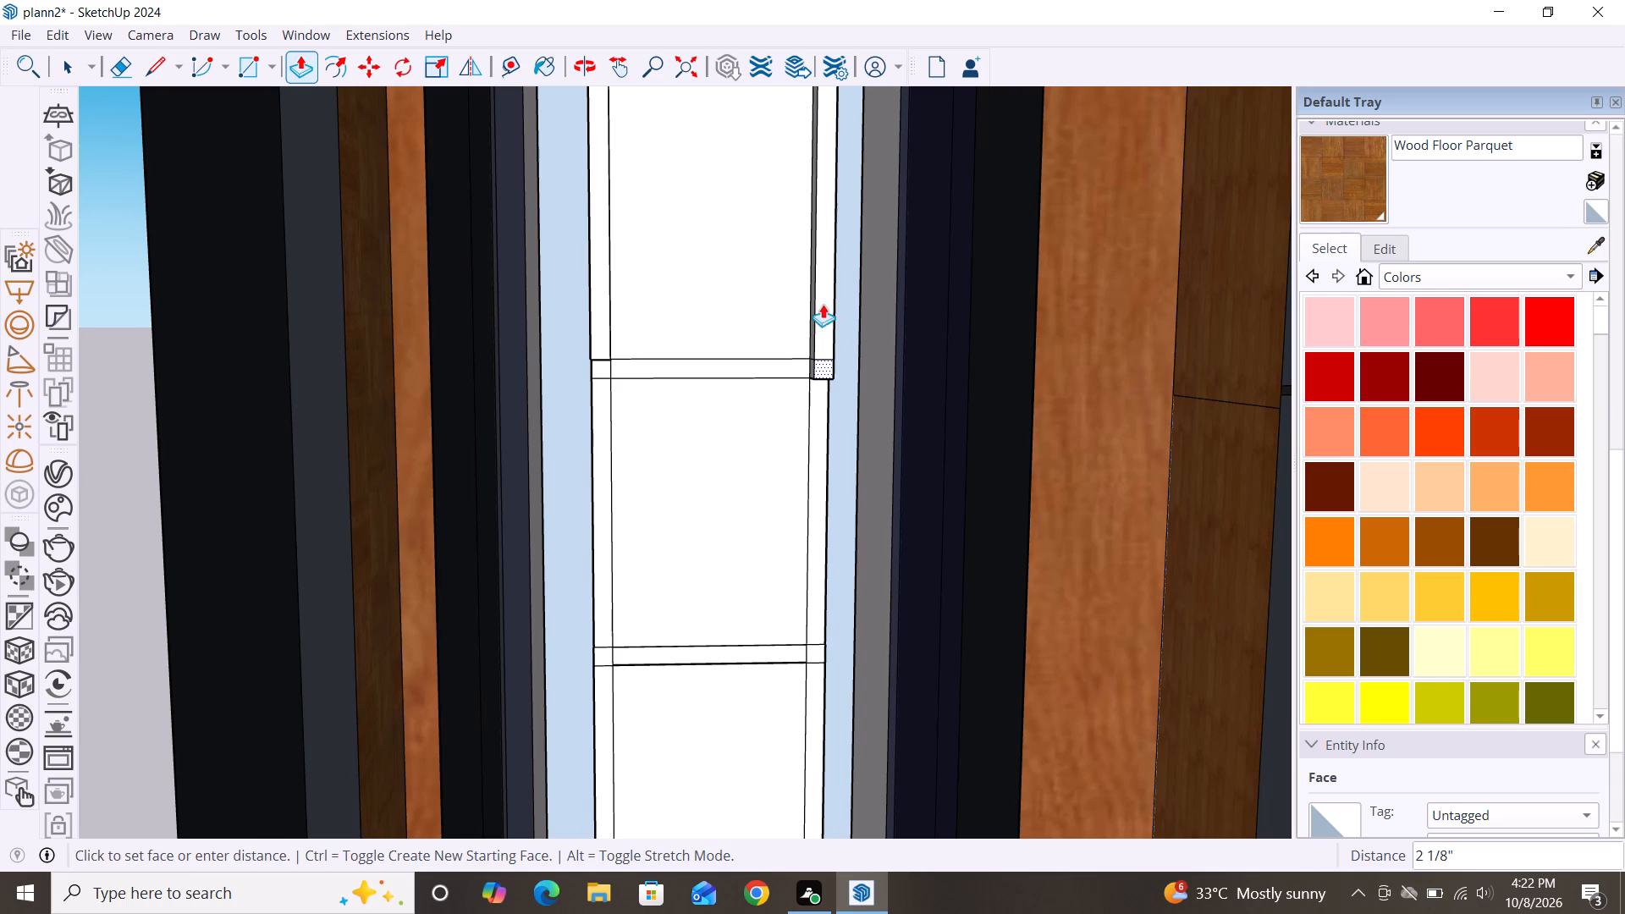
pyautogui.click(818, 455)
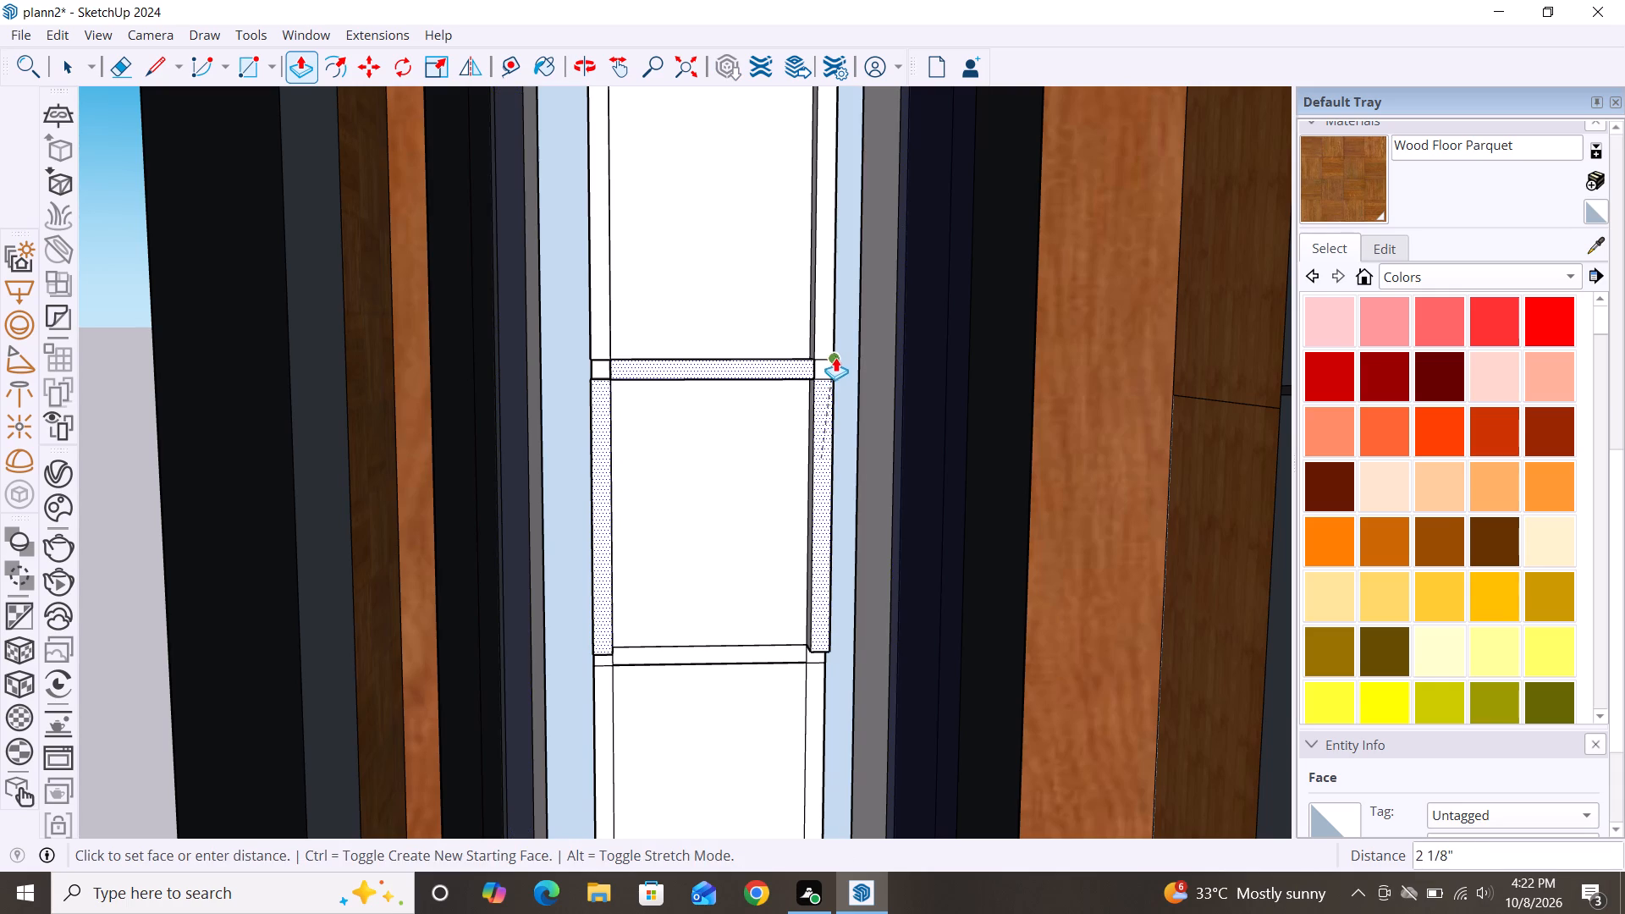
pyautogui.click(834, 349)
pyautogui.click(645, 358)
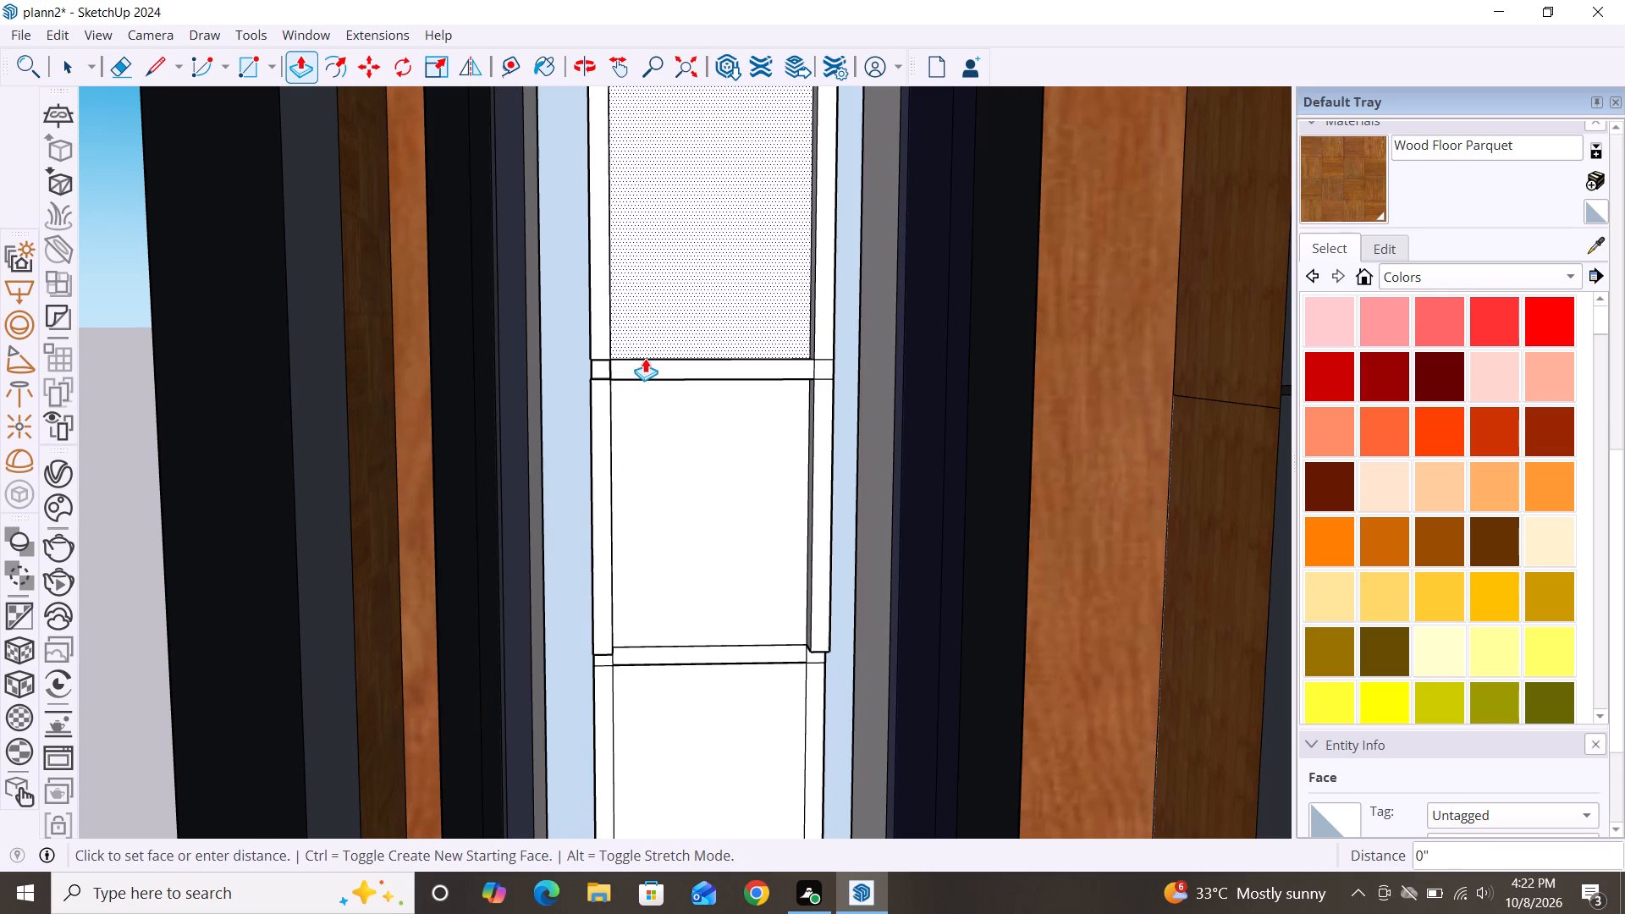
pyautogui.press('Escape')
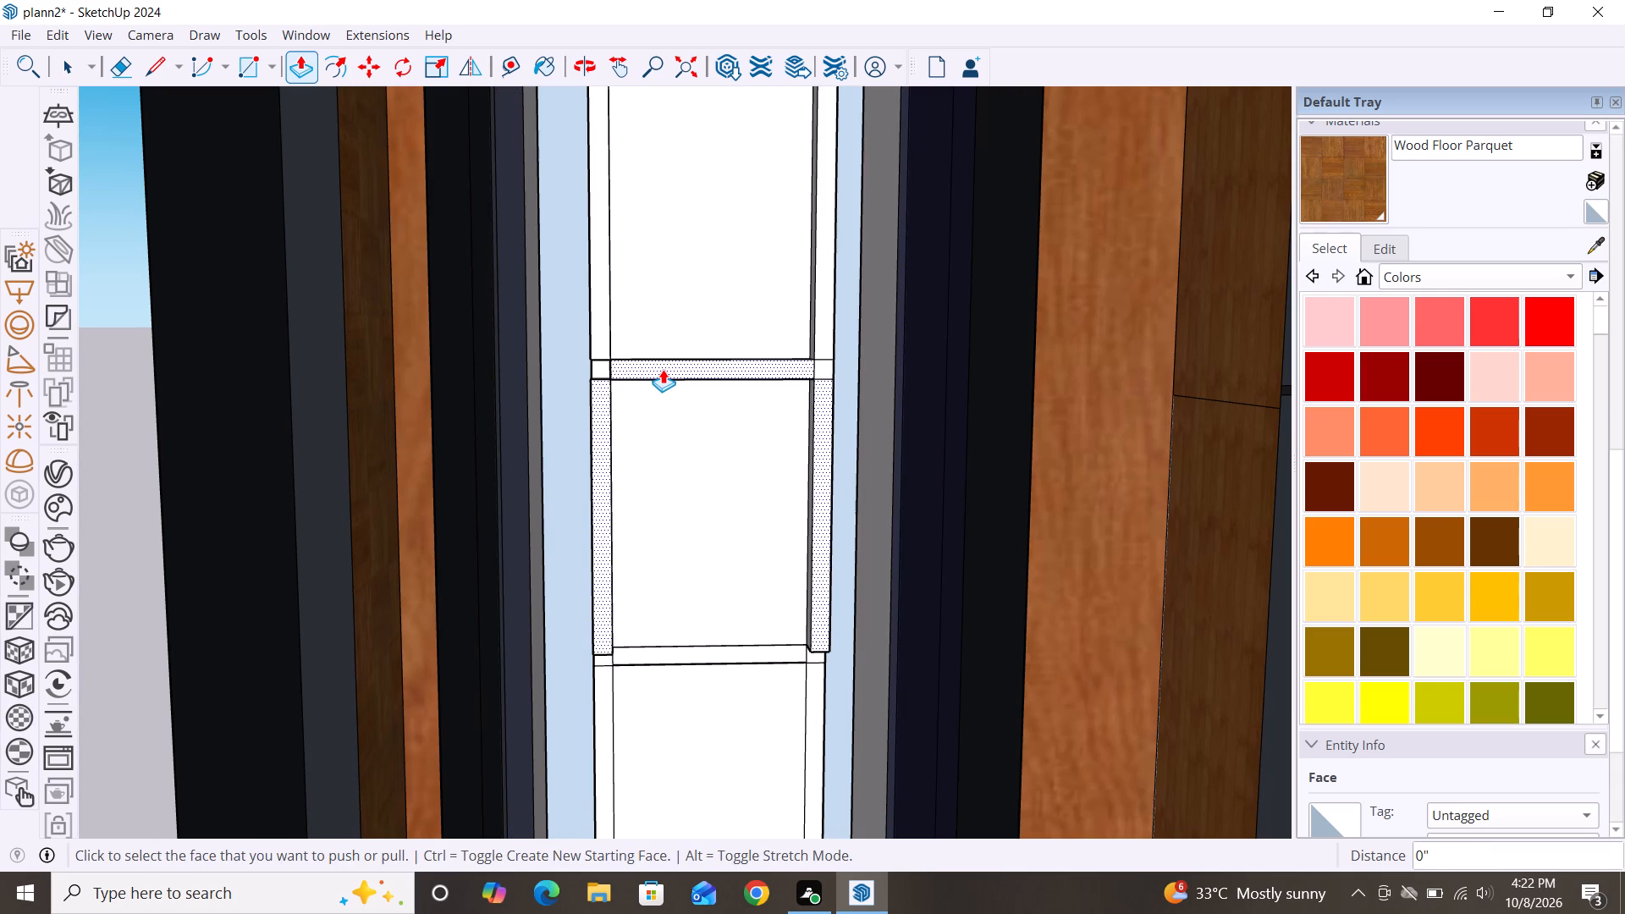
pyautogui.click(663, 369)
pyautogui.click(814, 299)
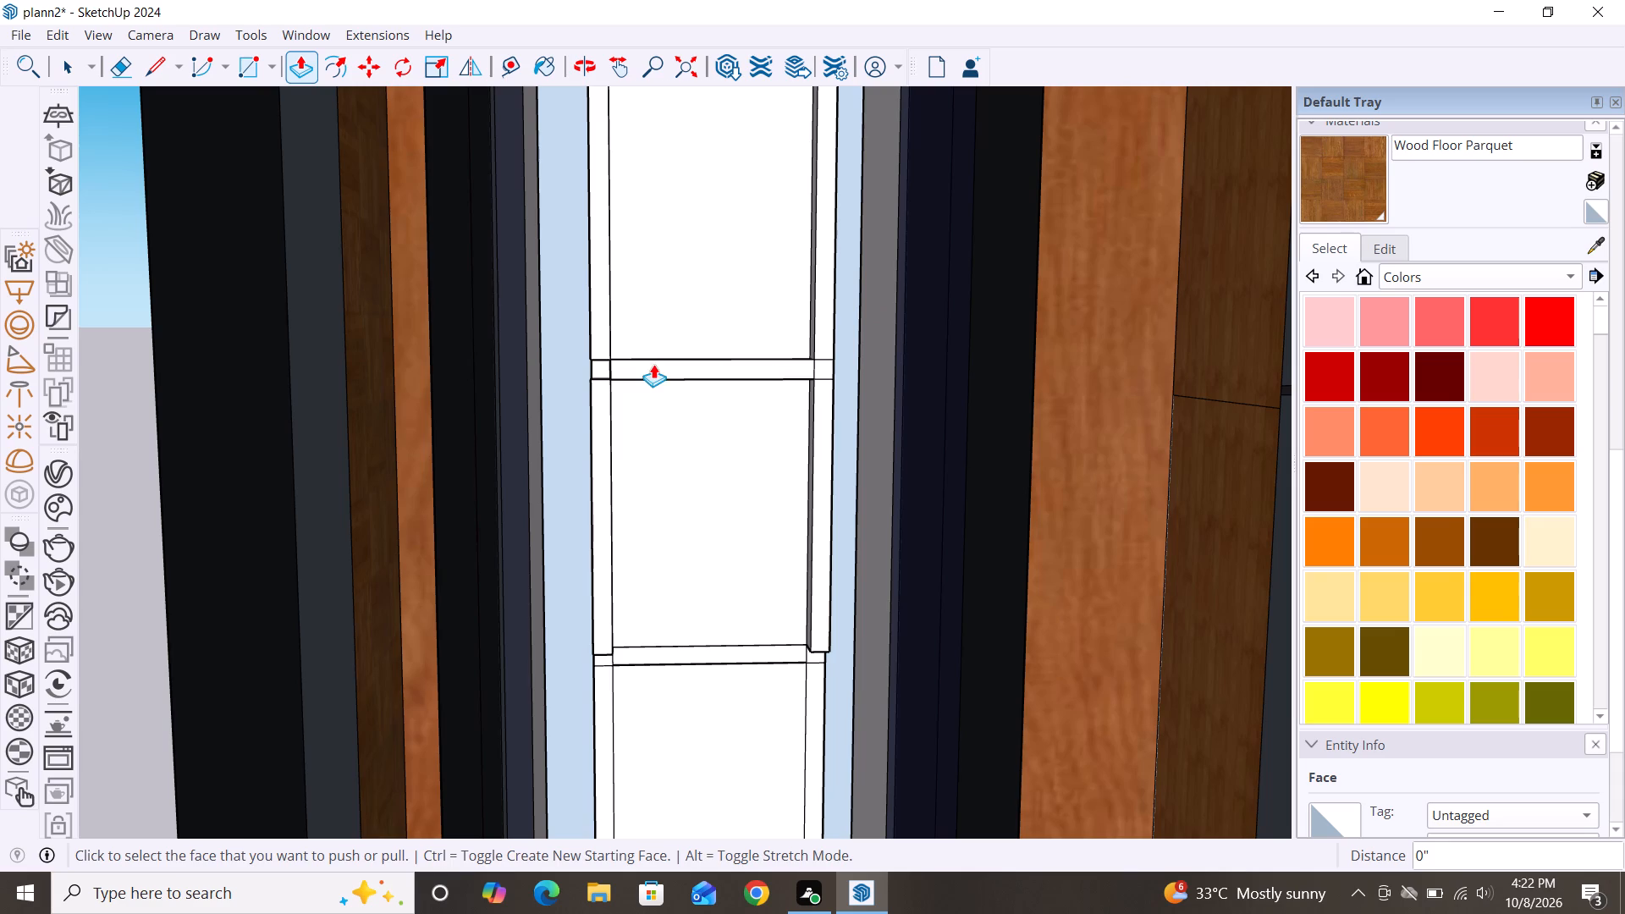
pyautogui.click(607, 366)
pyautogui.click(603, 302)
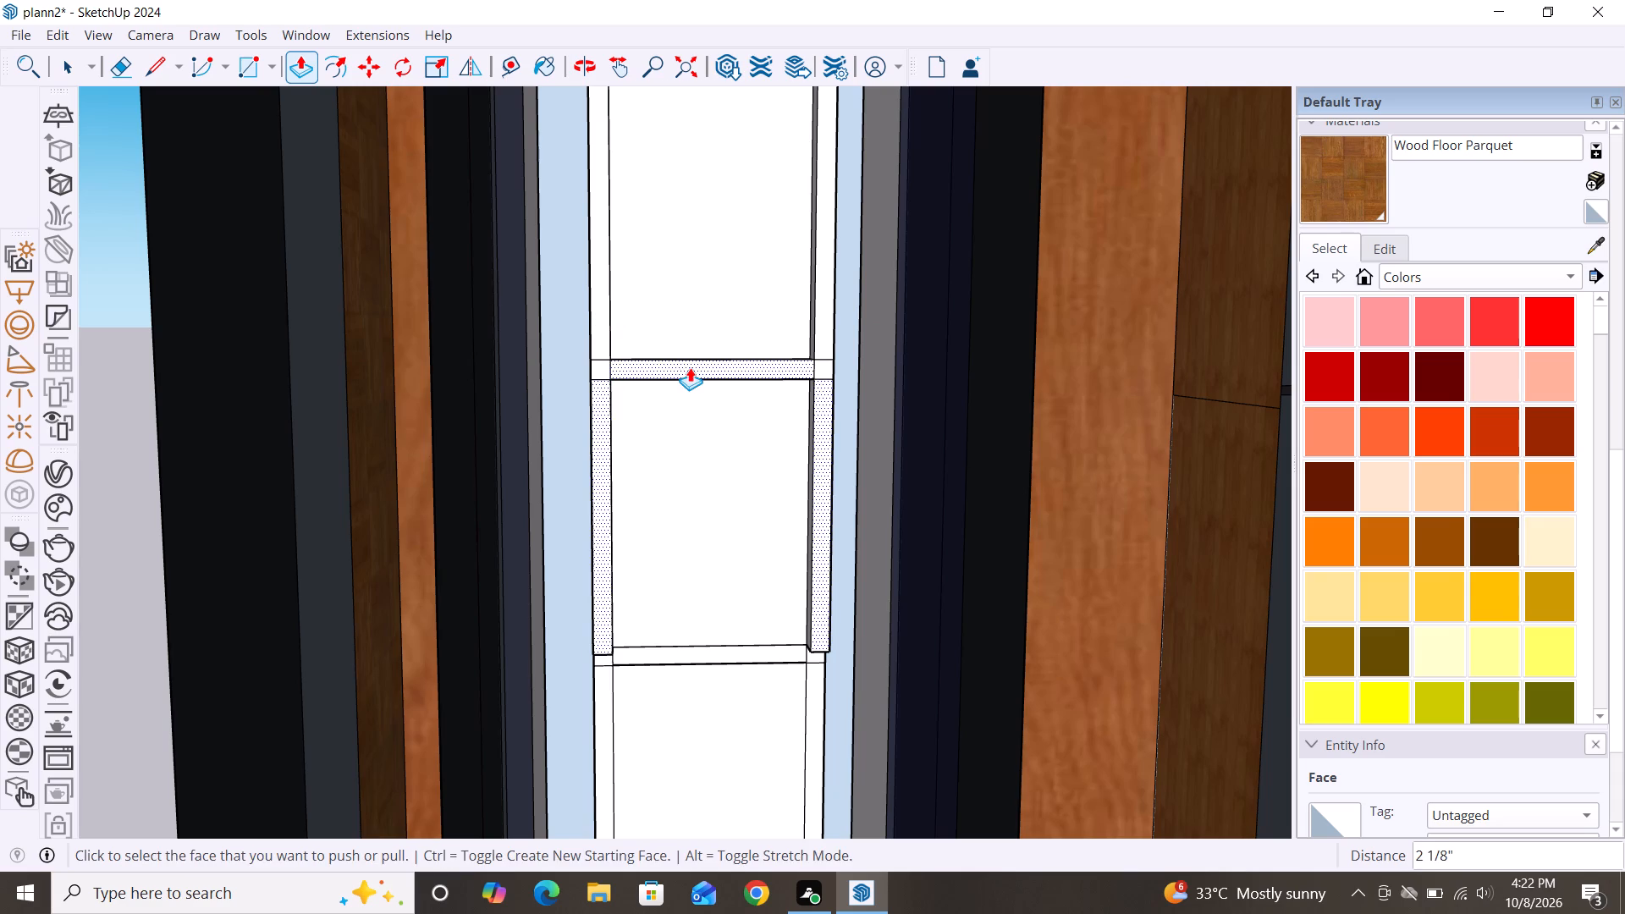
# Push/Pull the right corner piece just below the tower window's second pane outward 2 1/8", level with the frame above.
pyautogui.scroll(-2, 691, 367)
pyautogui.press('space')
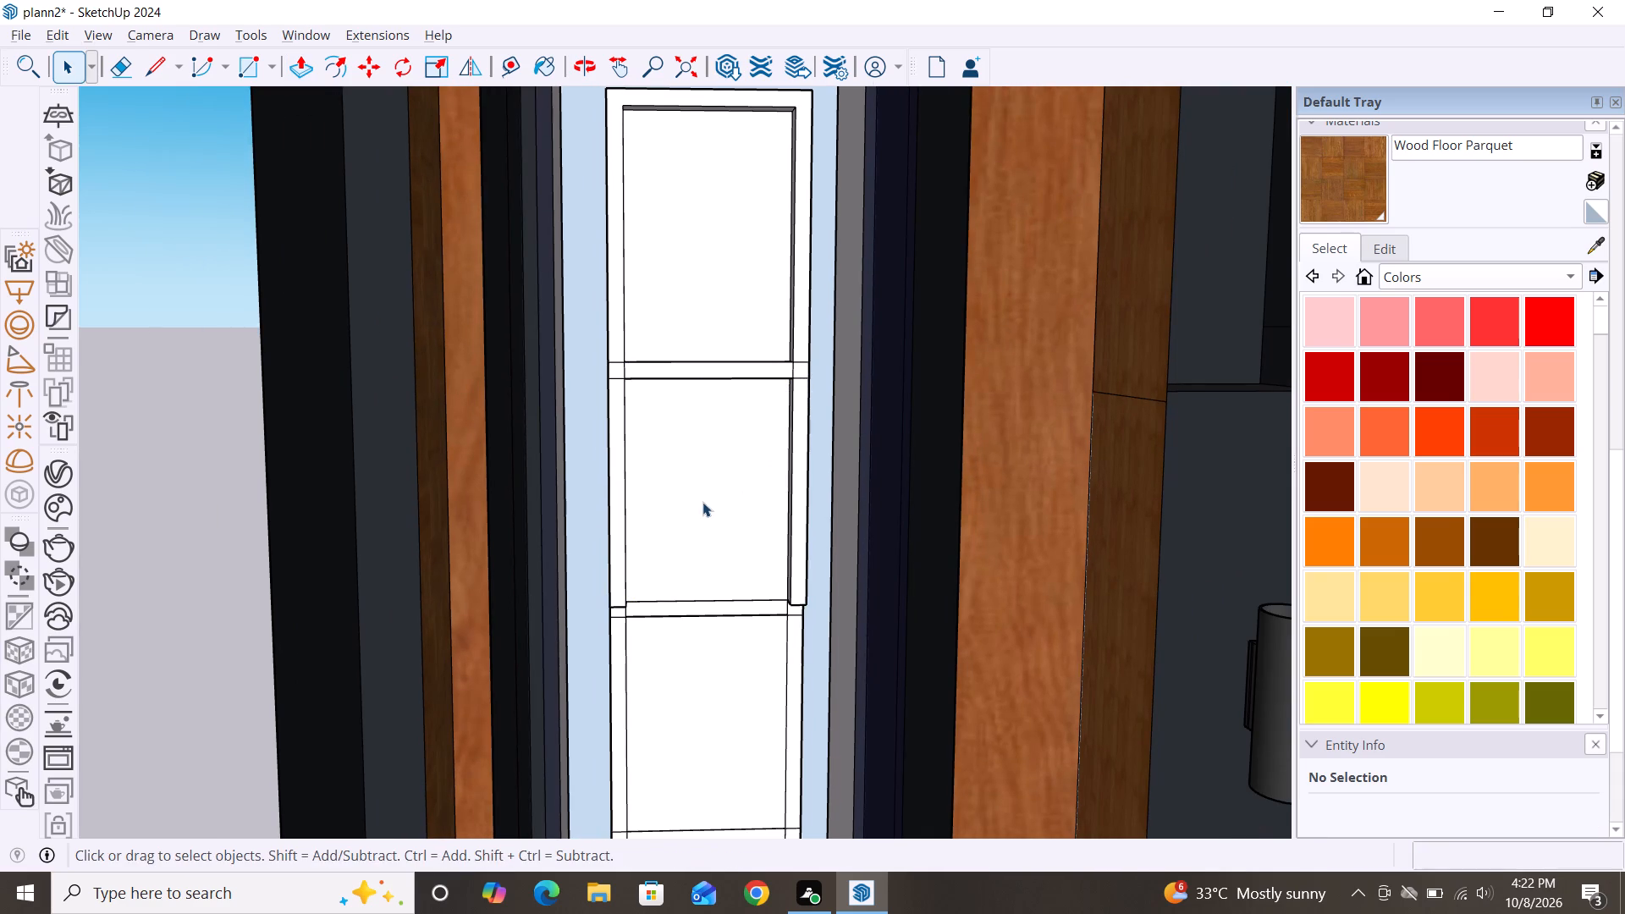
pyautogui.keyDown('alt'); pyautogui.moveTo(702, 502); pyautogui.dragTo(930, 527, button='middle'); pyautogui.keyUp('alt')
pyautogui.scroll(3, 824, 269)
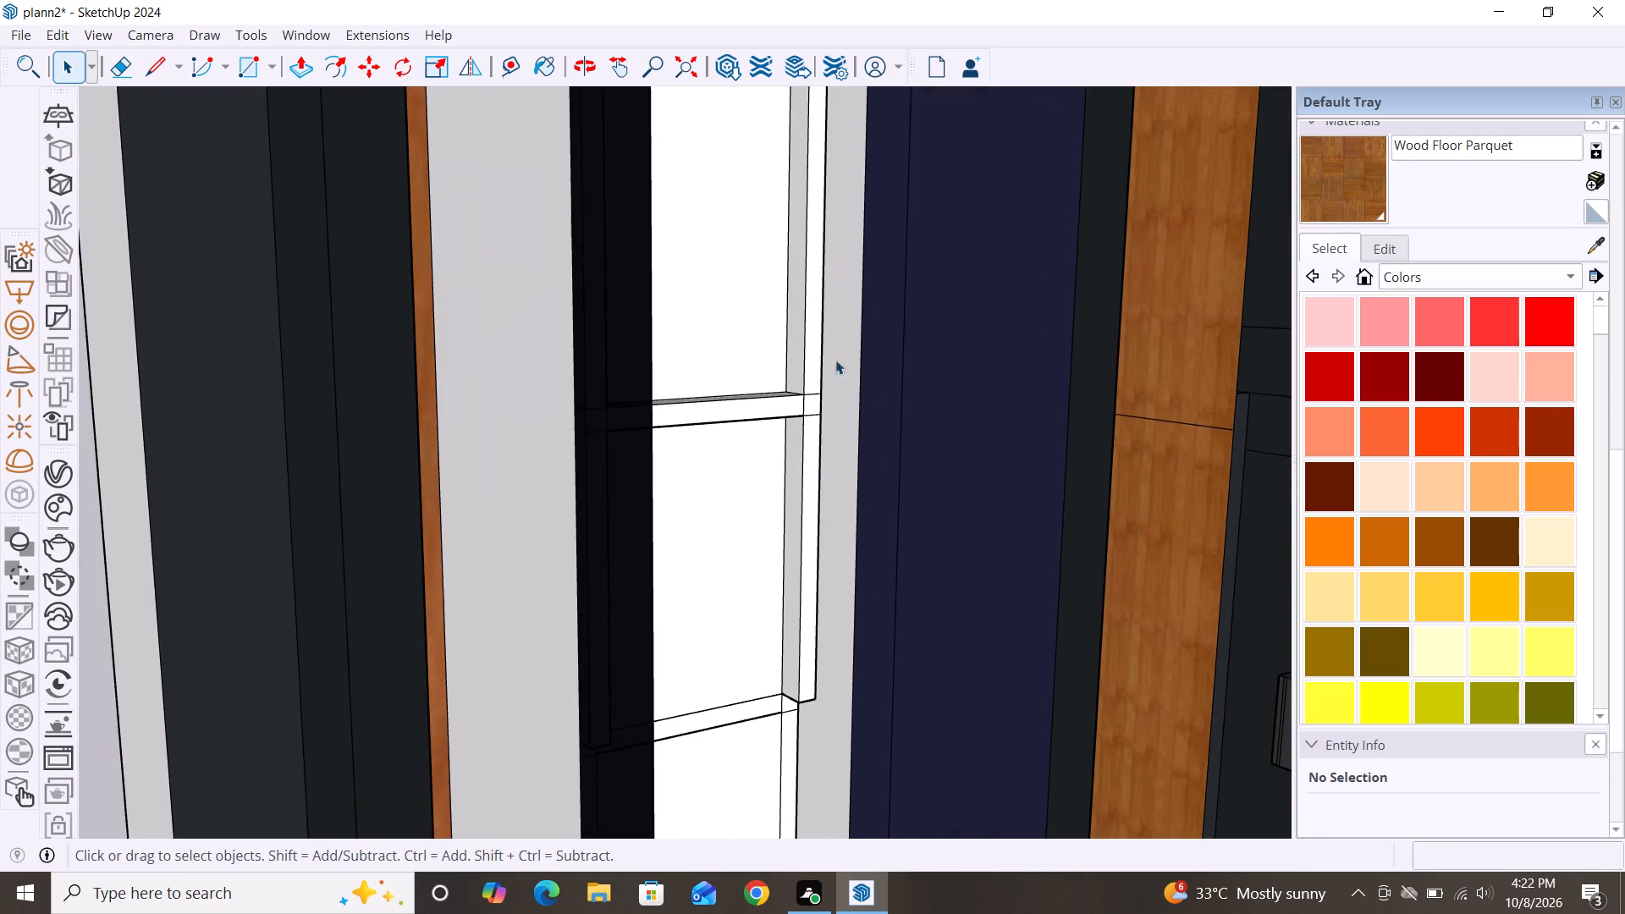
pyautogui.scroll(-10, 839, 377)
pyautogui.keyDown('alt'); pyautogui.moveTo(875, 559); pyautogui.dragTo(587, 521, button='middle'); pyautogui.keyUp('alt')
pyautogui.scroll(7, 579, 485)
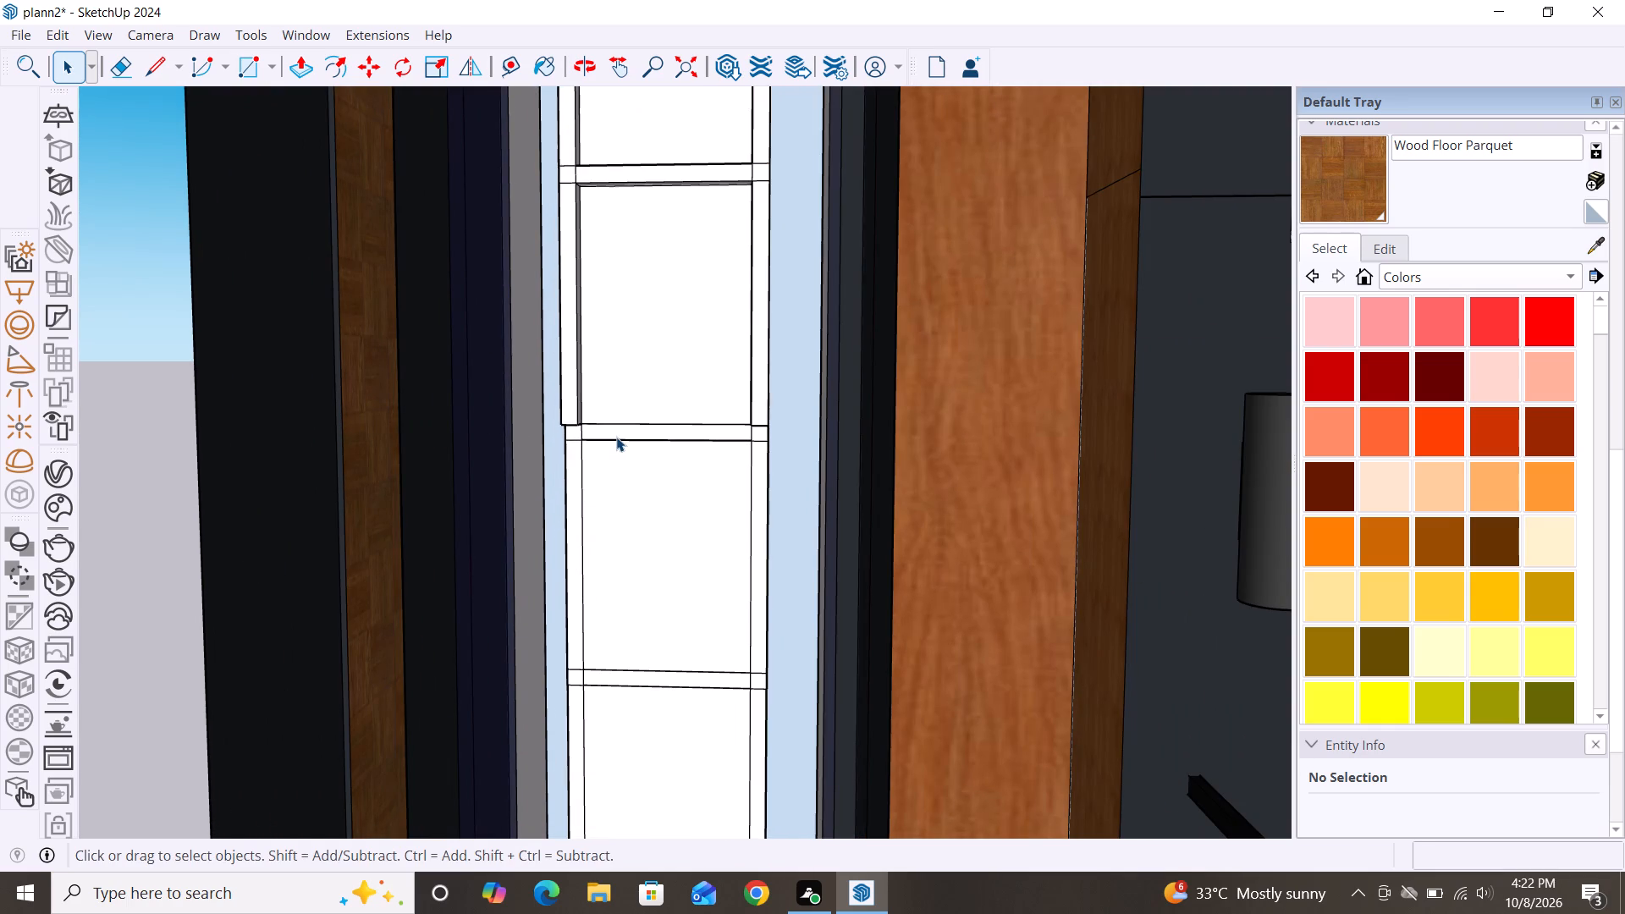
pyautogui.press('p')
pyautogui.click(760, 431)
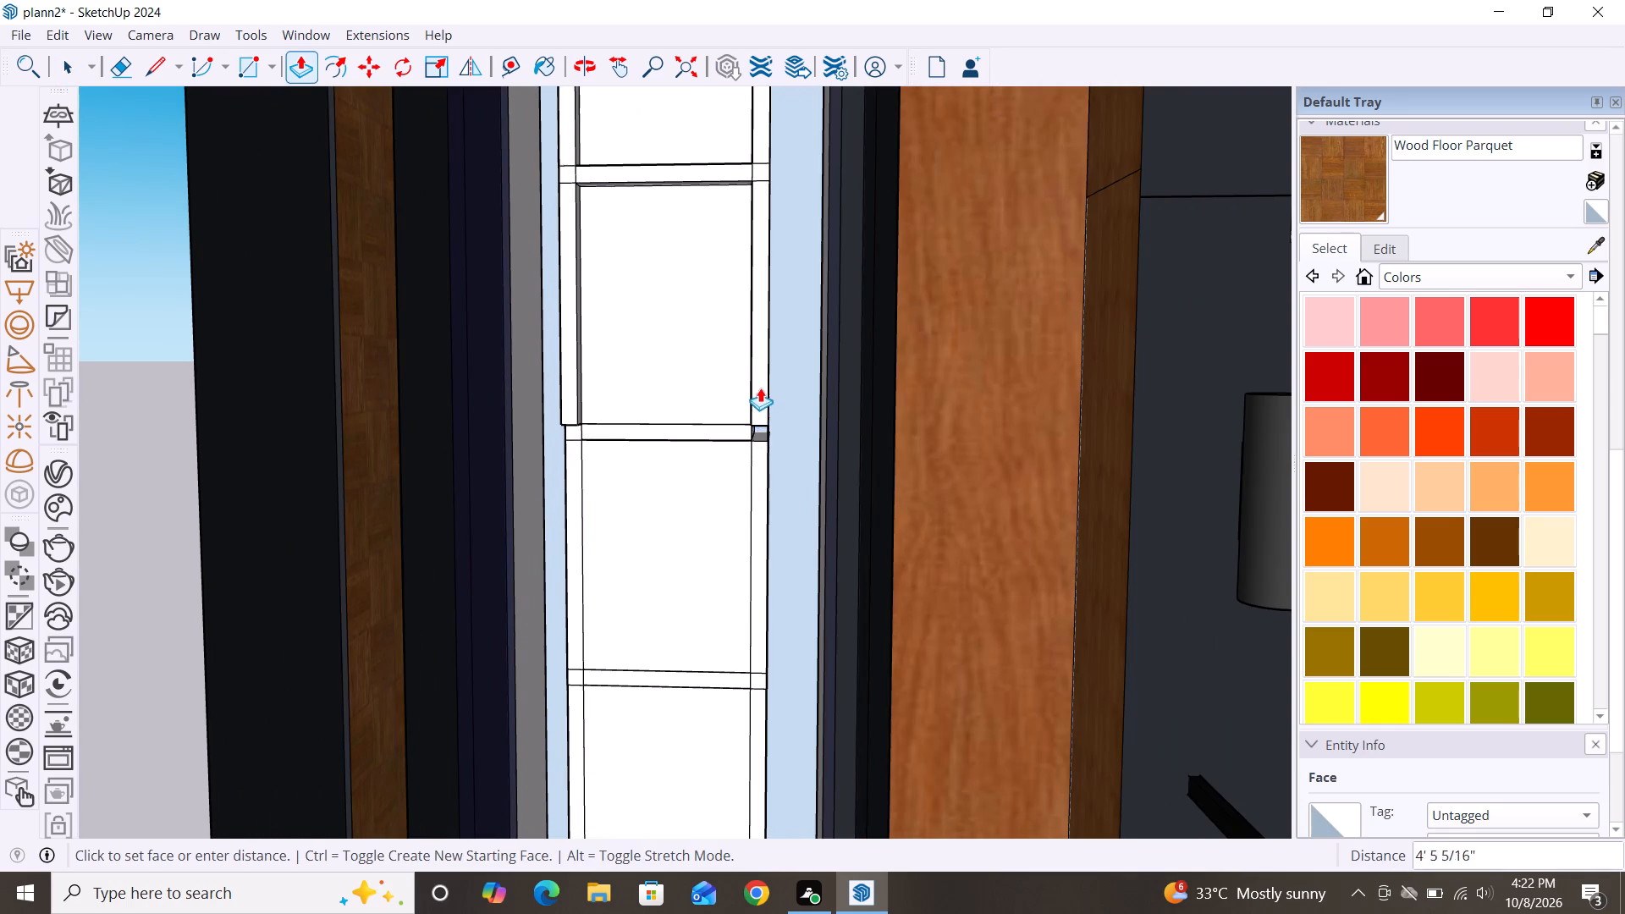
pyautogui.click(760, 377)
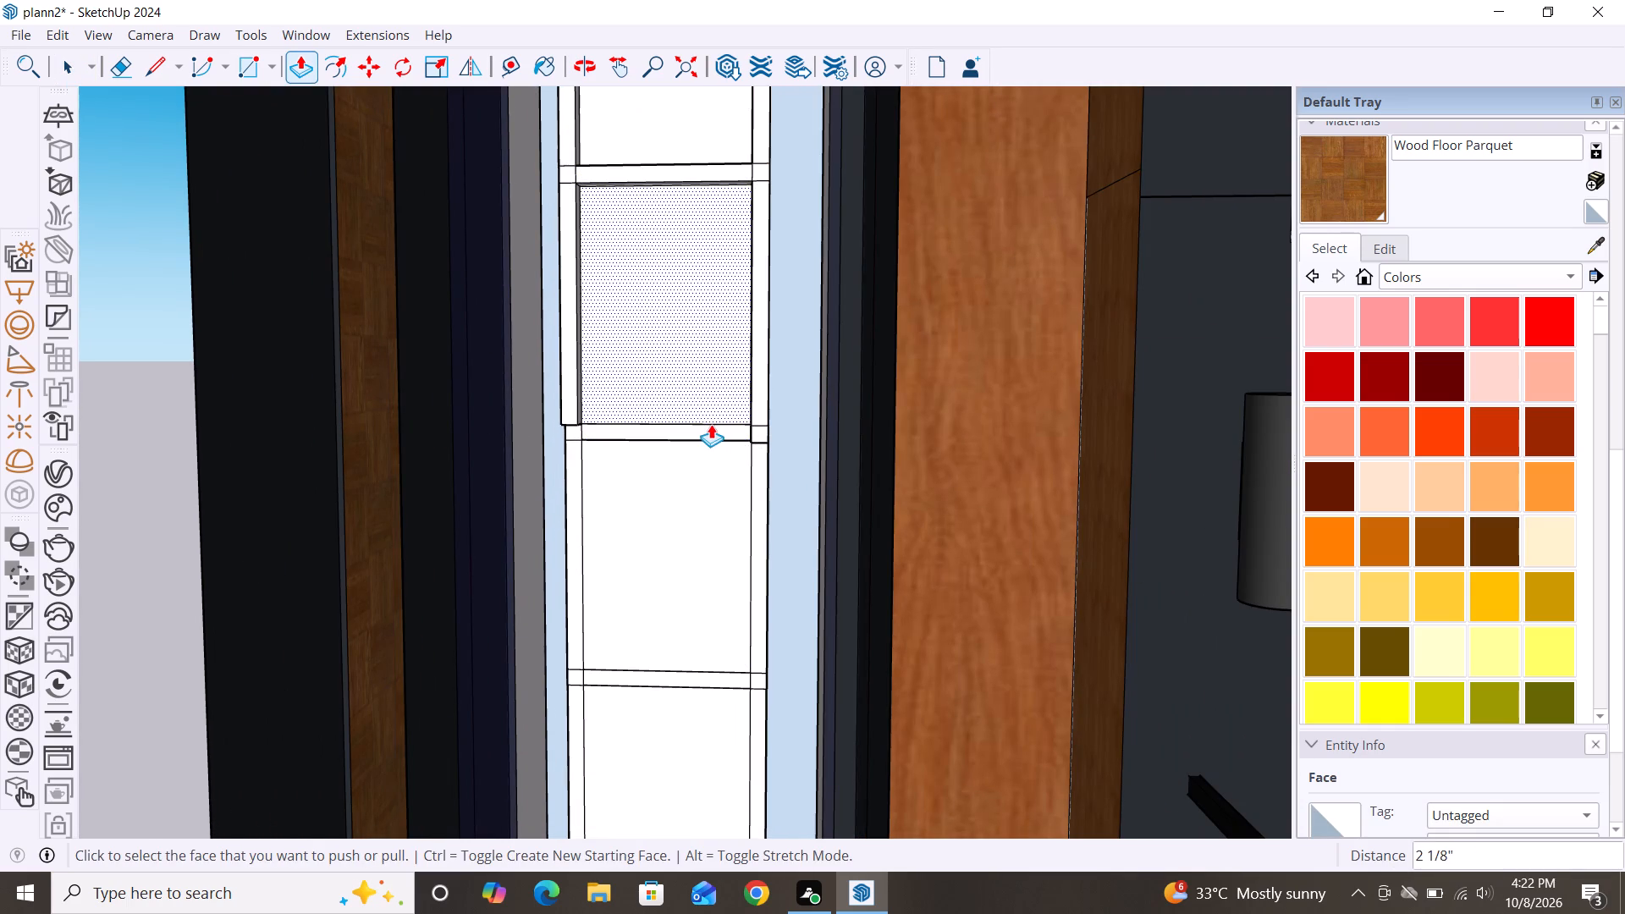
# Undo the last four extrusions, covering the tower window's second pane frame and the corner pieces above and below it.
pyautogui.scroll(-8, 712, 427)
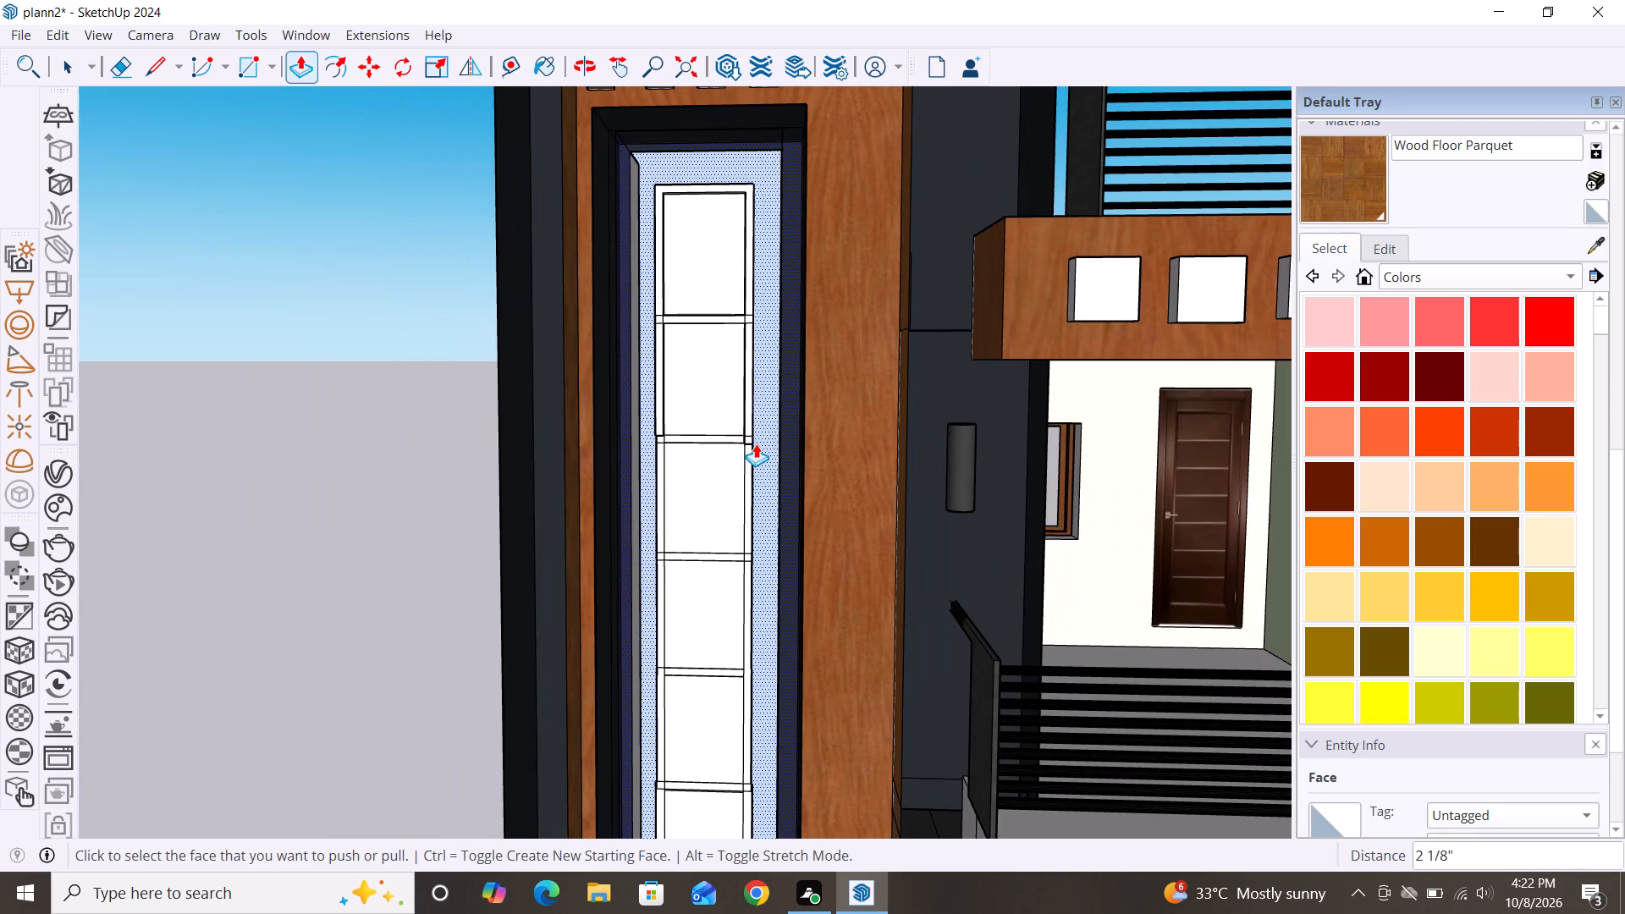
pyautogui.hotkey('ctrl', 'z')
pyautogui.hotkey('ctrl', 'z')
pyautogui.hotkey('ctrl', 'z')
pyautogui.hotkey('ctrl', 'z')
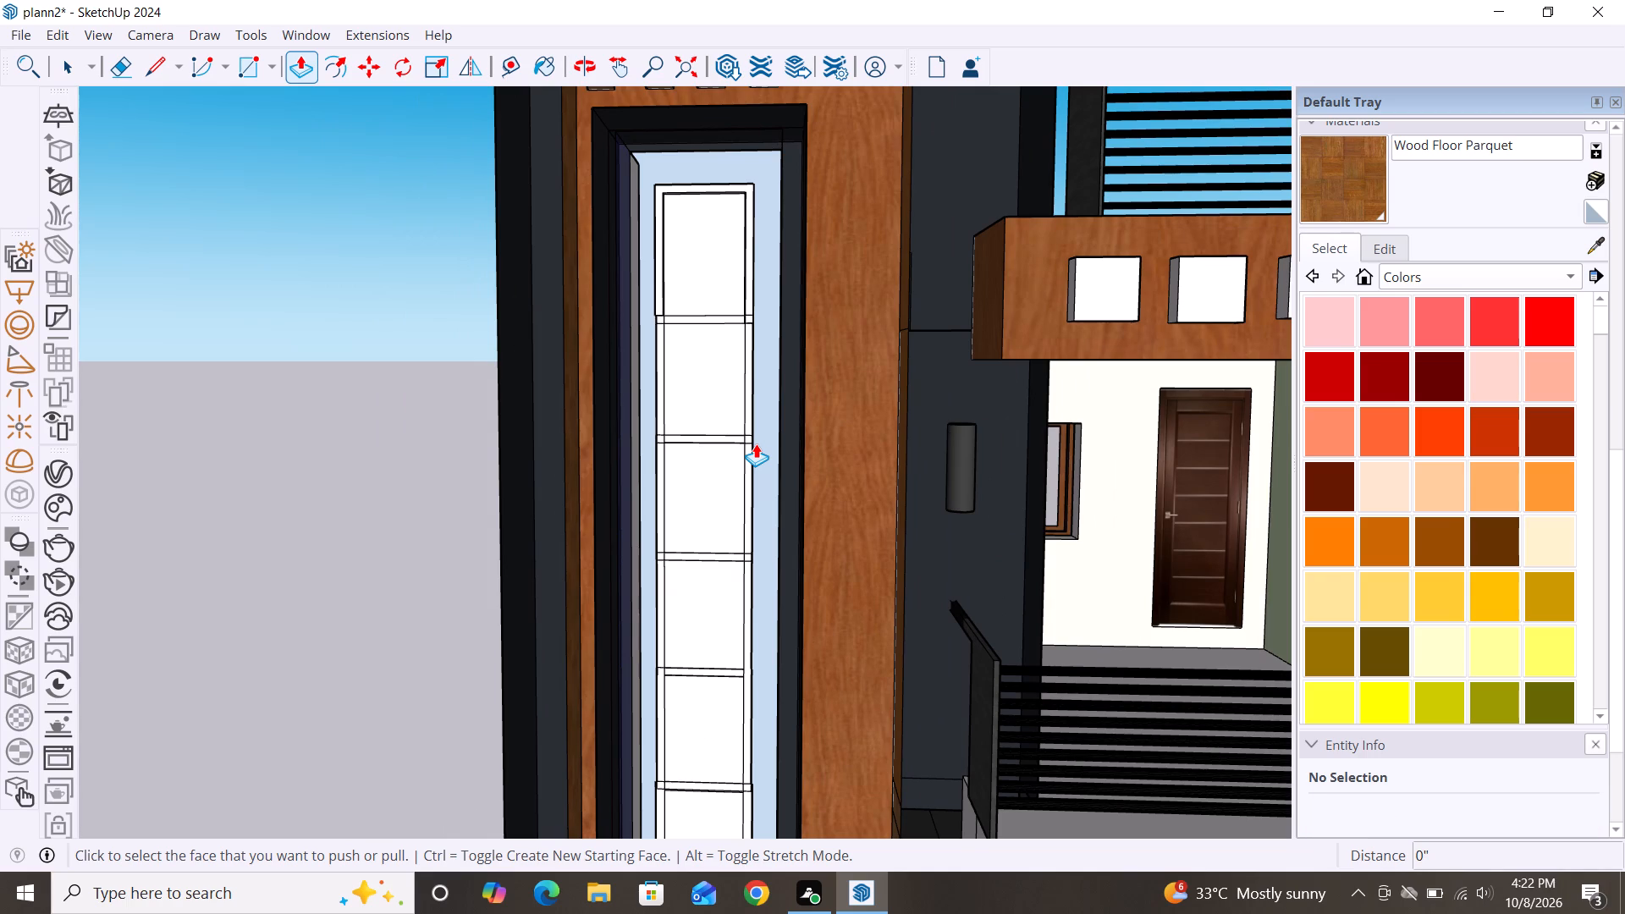
# Undo the remaining extrusion of the frame around the tower window's topmost pane.
pyautogui.hotkey('ctrl', 'z')
pyautogui.hotkey('ctrl', 'z')
# Push/Pull the frame around the tower window's topmost pane outward 2 1/2".
pyautogui.scroll(2, 741, 162)
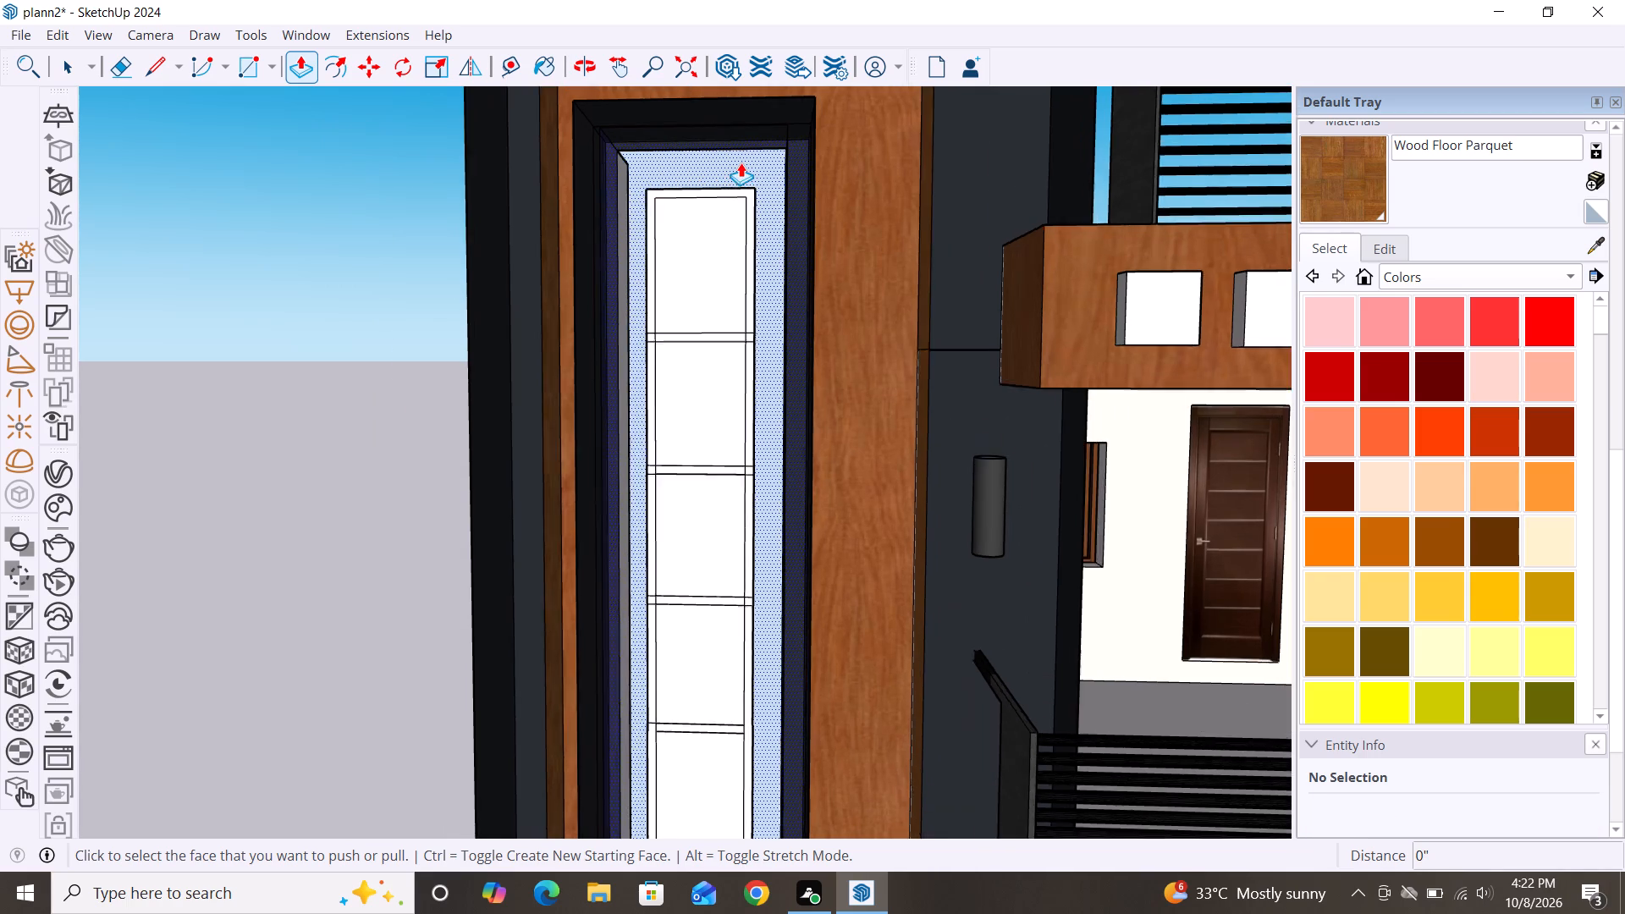
pyautogui.scroll(4, 741, 162)
pyautogui.click(756, 228)
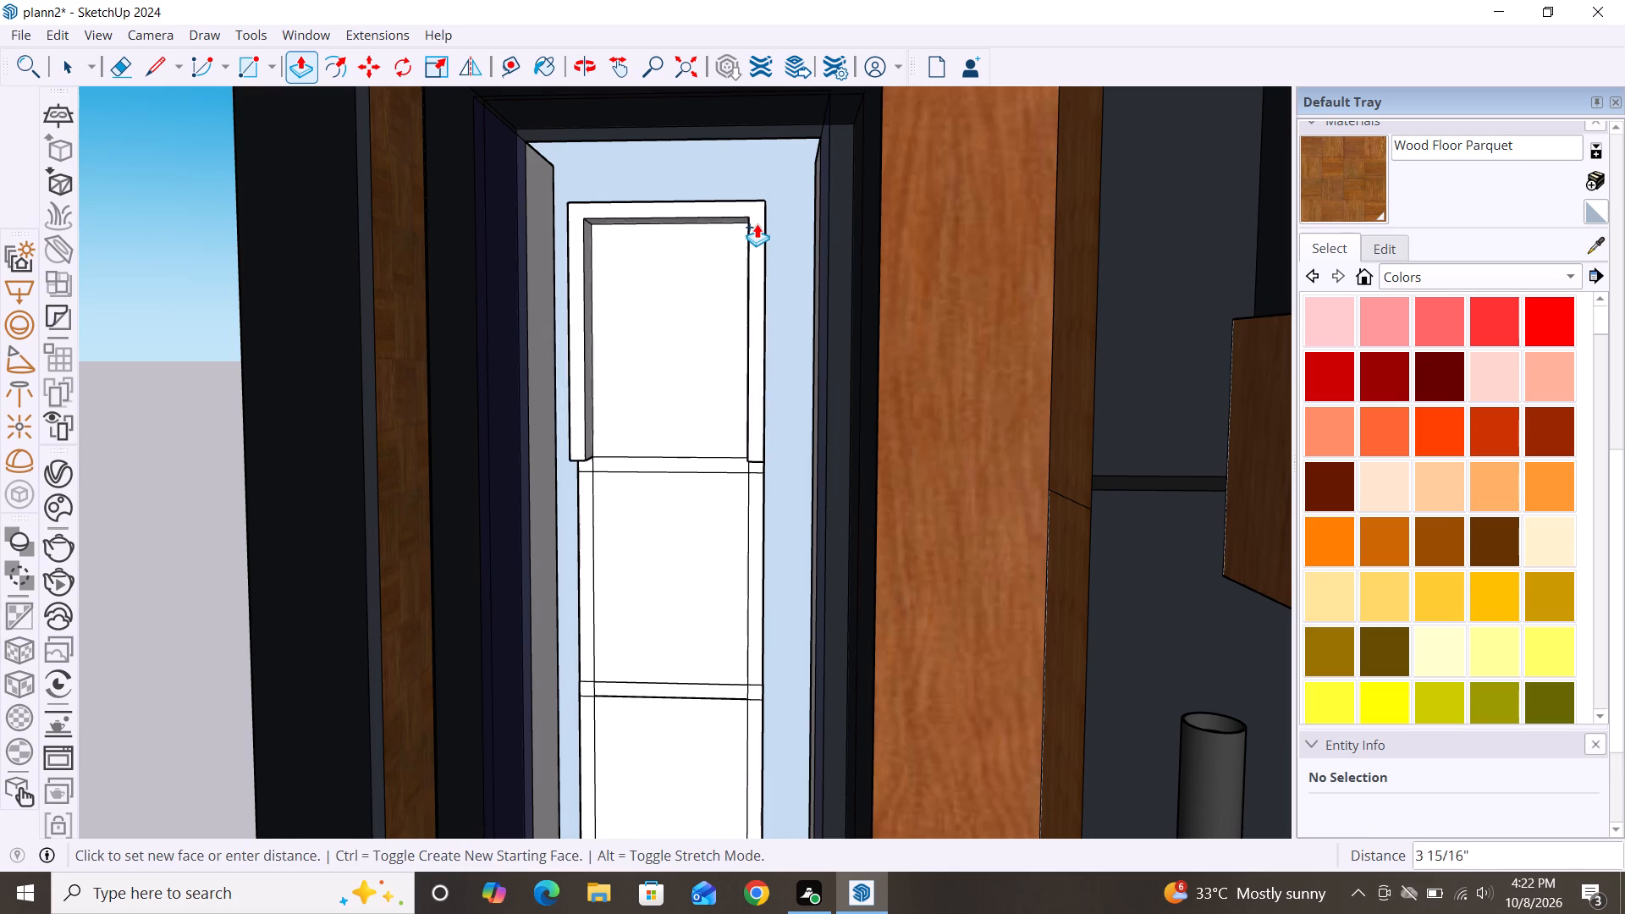
pyautogui.click(758, 225)
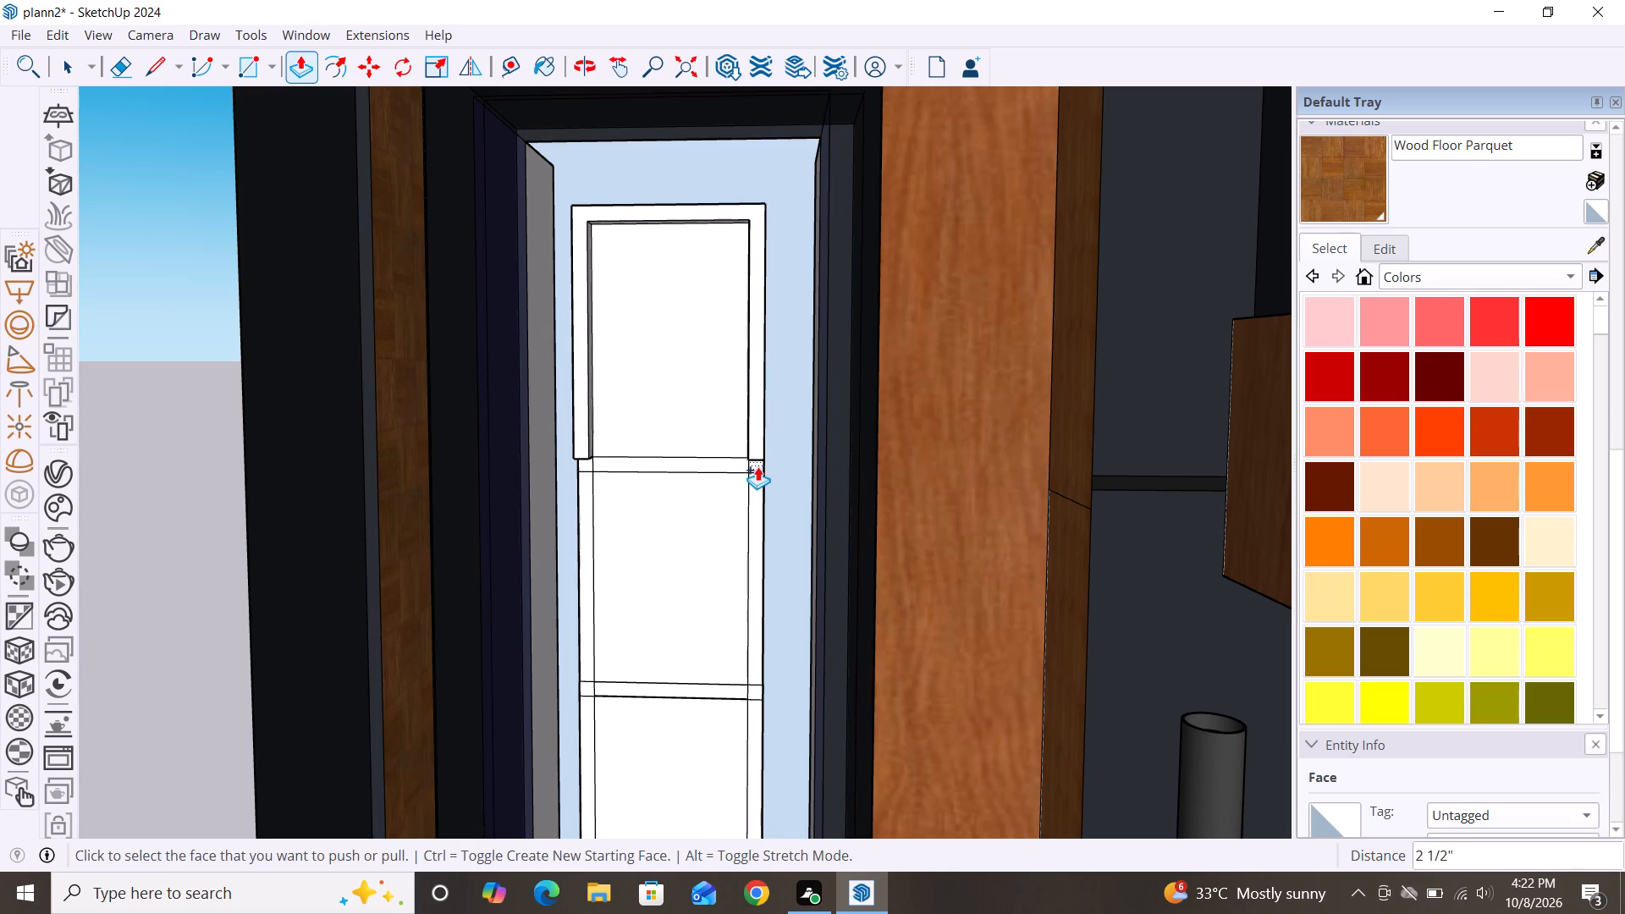
# Push/Pull the right corner piece below the top pane and the second pane's frame outward 2 1/2", level with the top frame.
pyautogui.scroll(8, 757, 466)
pyautogui.click(755, 472)
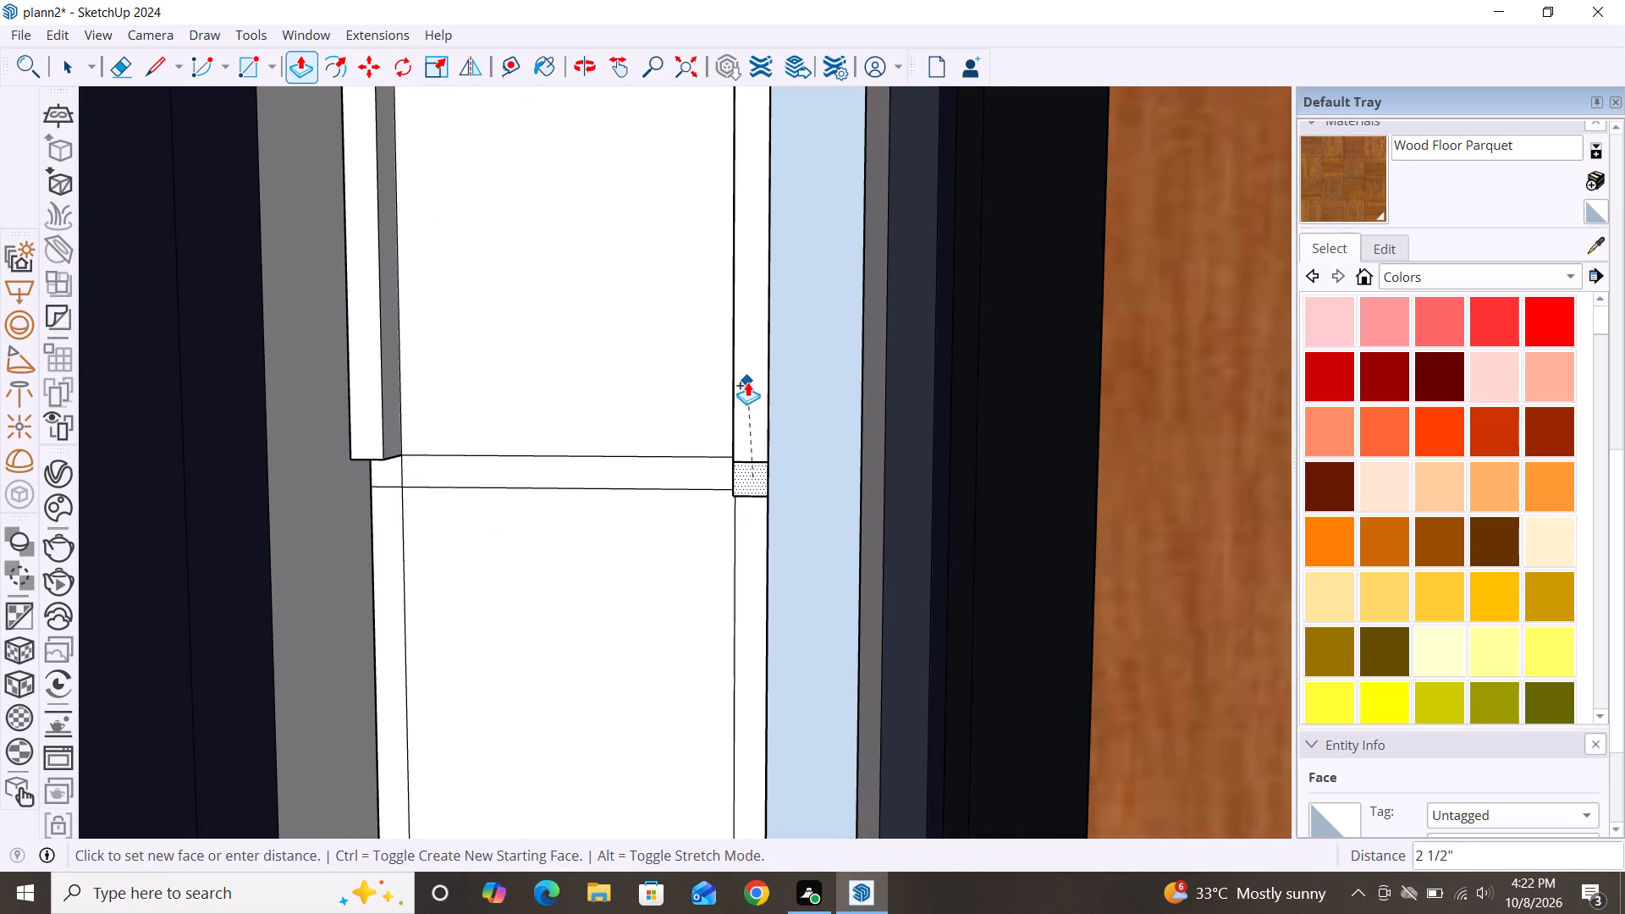
pyautogui.click(747, 369)
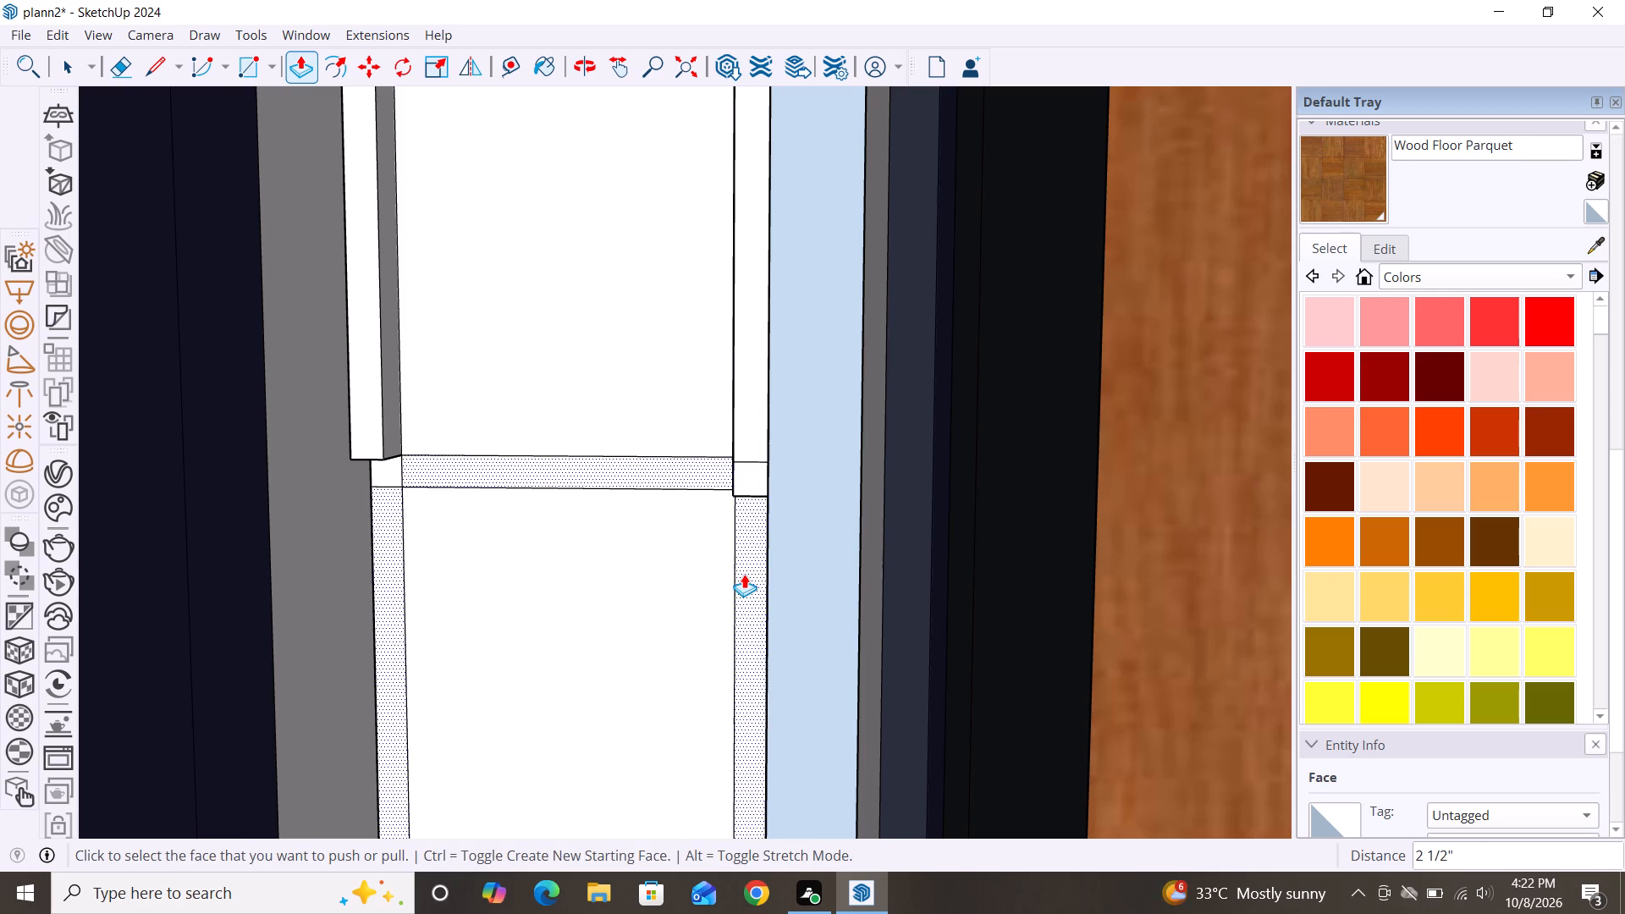
pyautogui.click(744, 574)
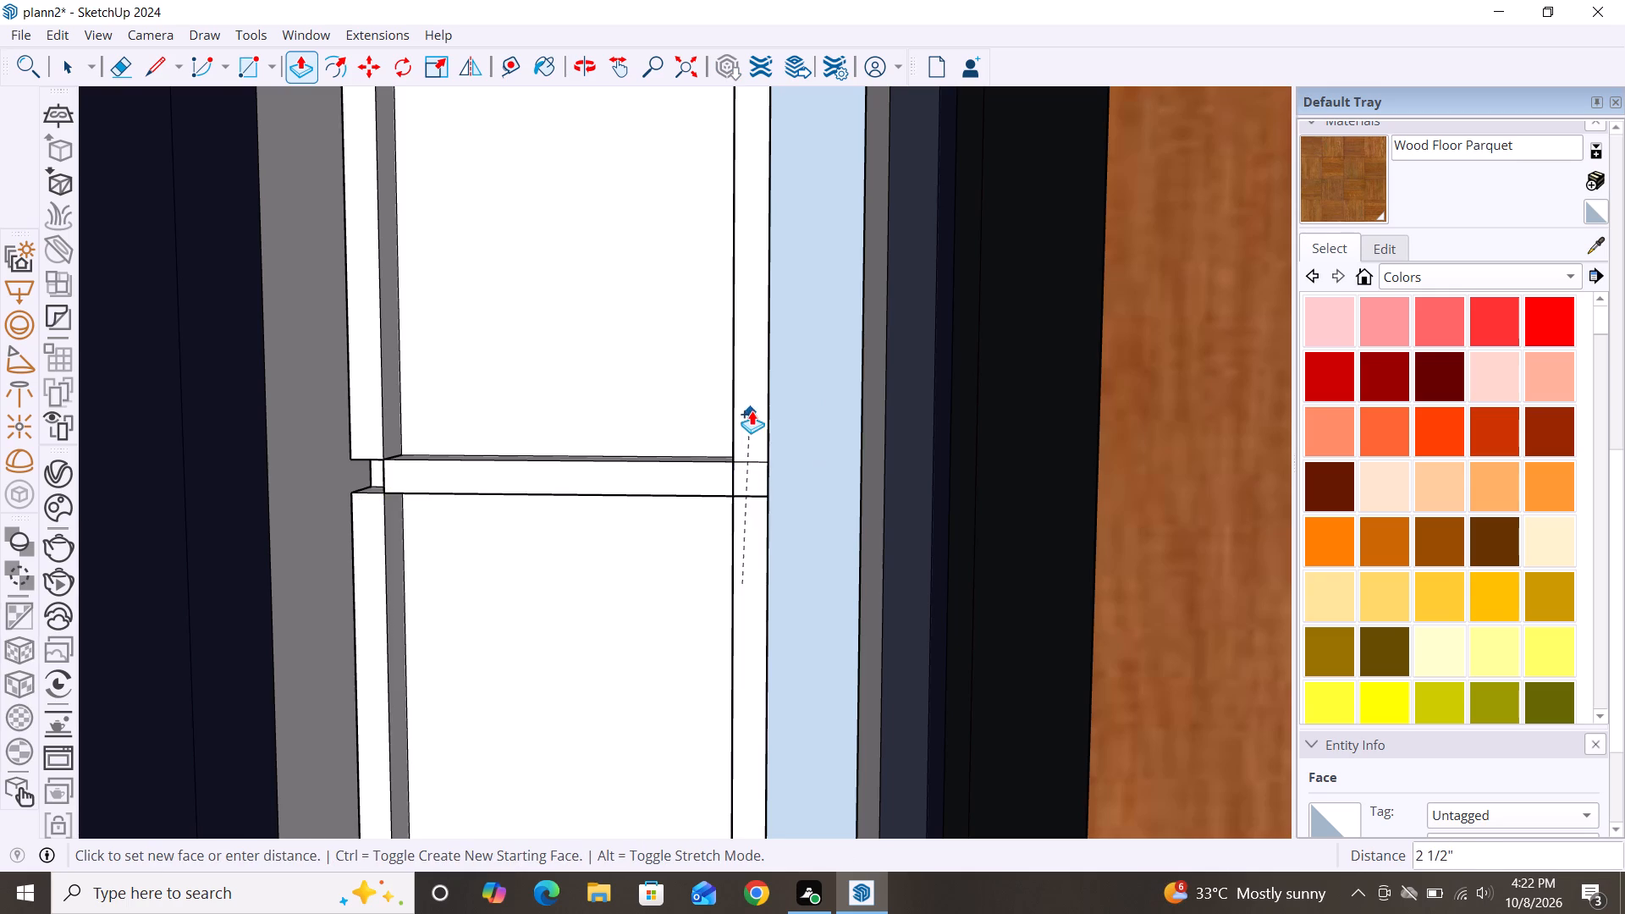
pyautogui.scroll(-6, 750, 318)
pyautogui.click(750, 262)
# Push/Pull the right corner piece below the second pane and the third pane's right frame strip outward 2 1/2".
pyautogui.scroll(-3, 730, 443)
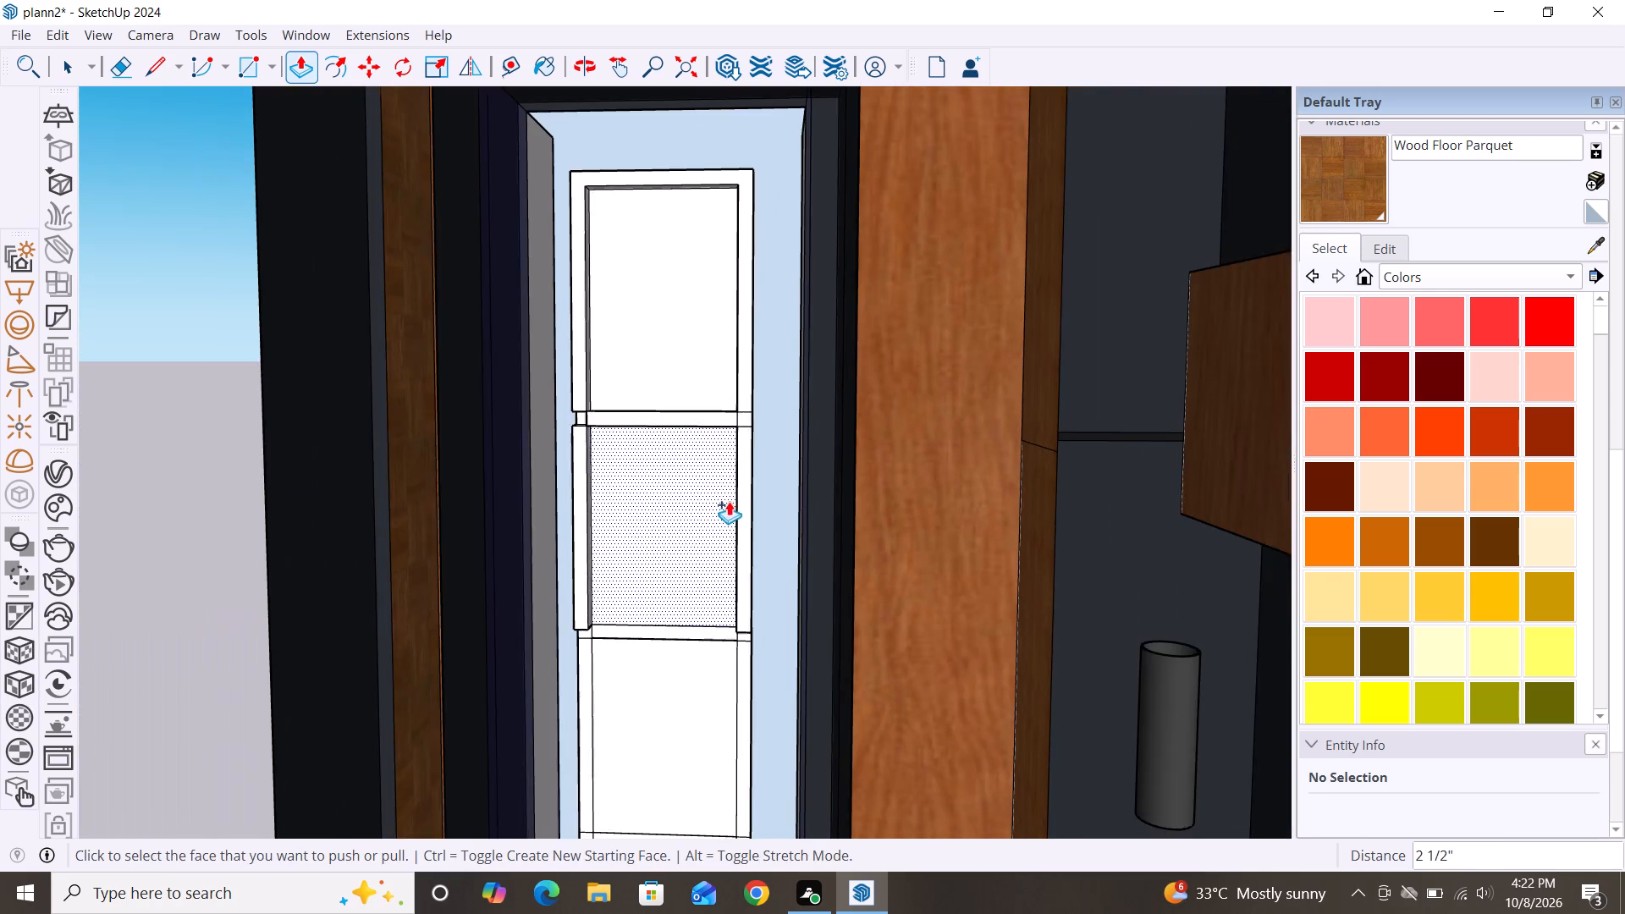
pyautogui.scroll(-3, 768, 292)
pyautogui.scroll(8, 756, 597)
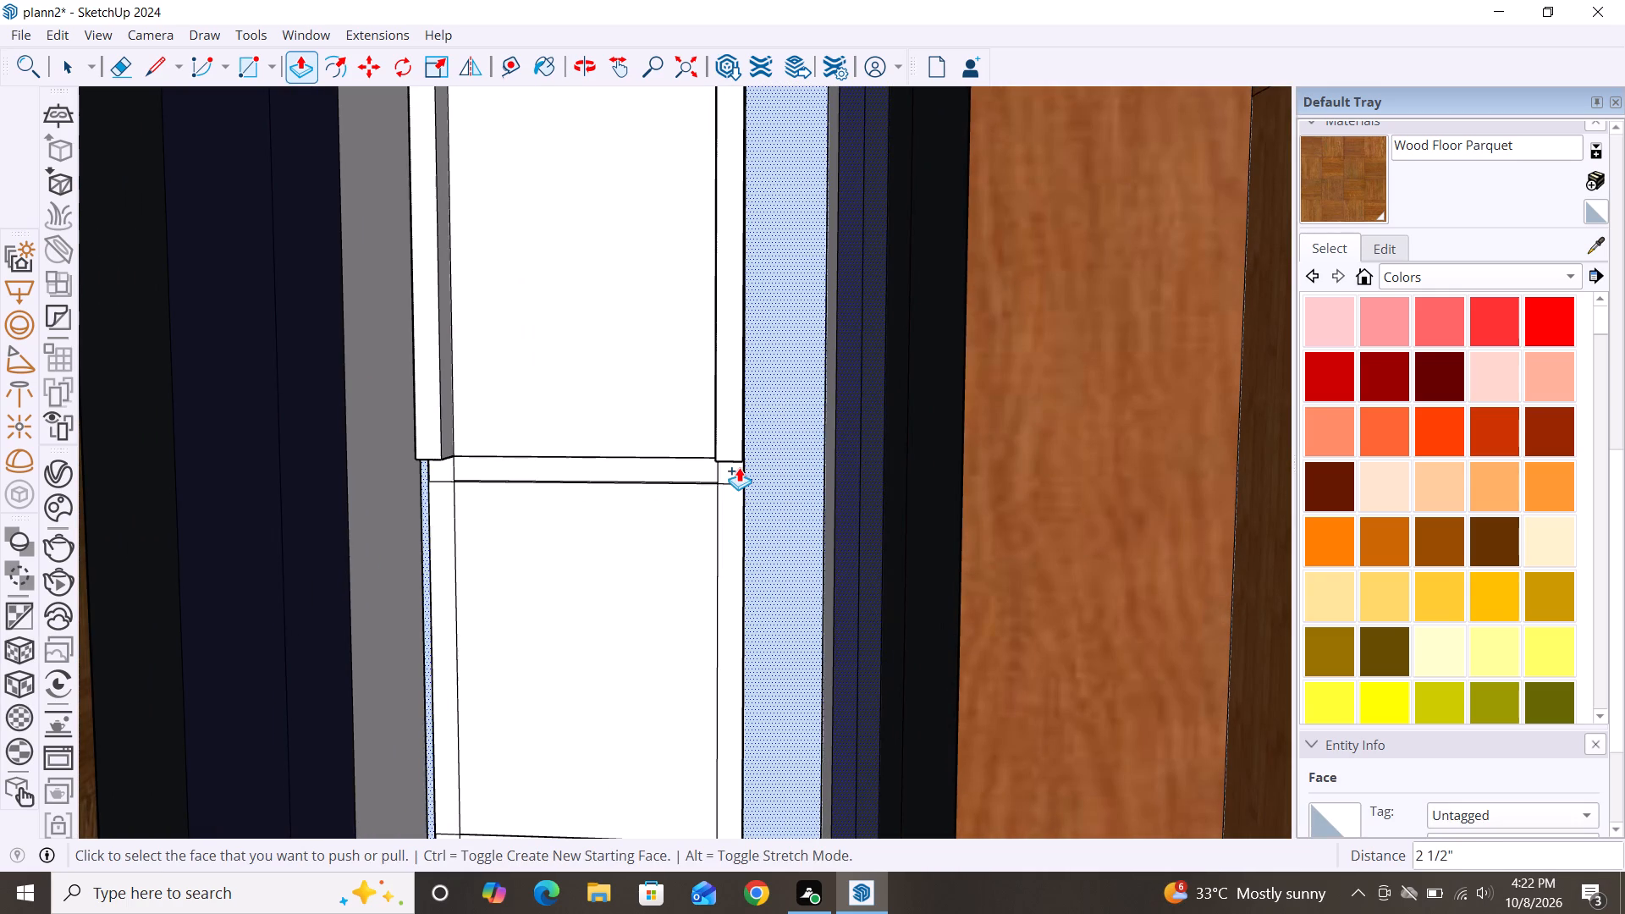
pyautogui.click(739, 467)
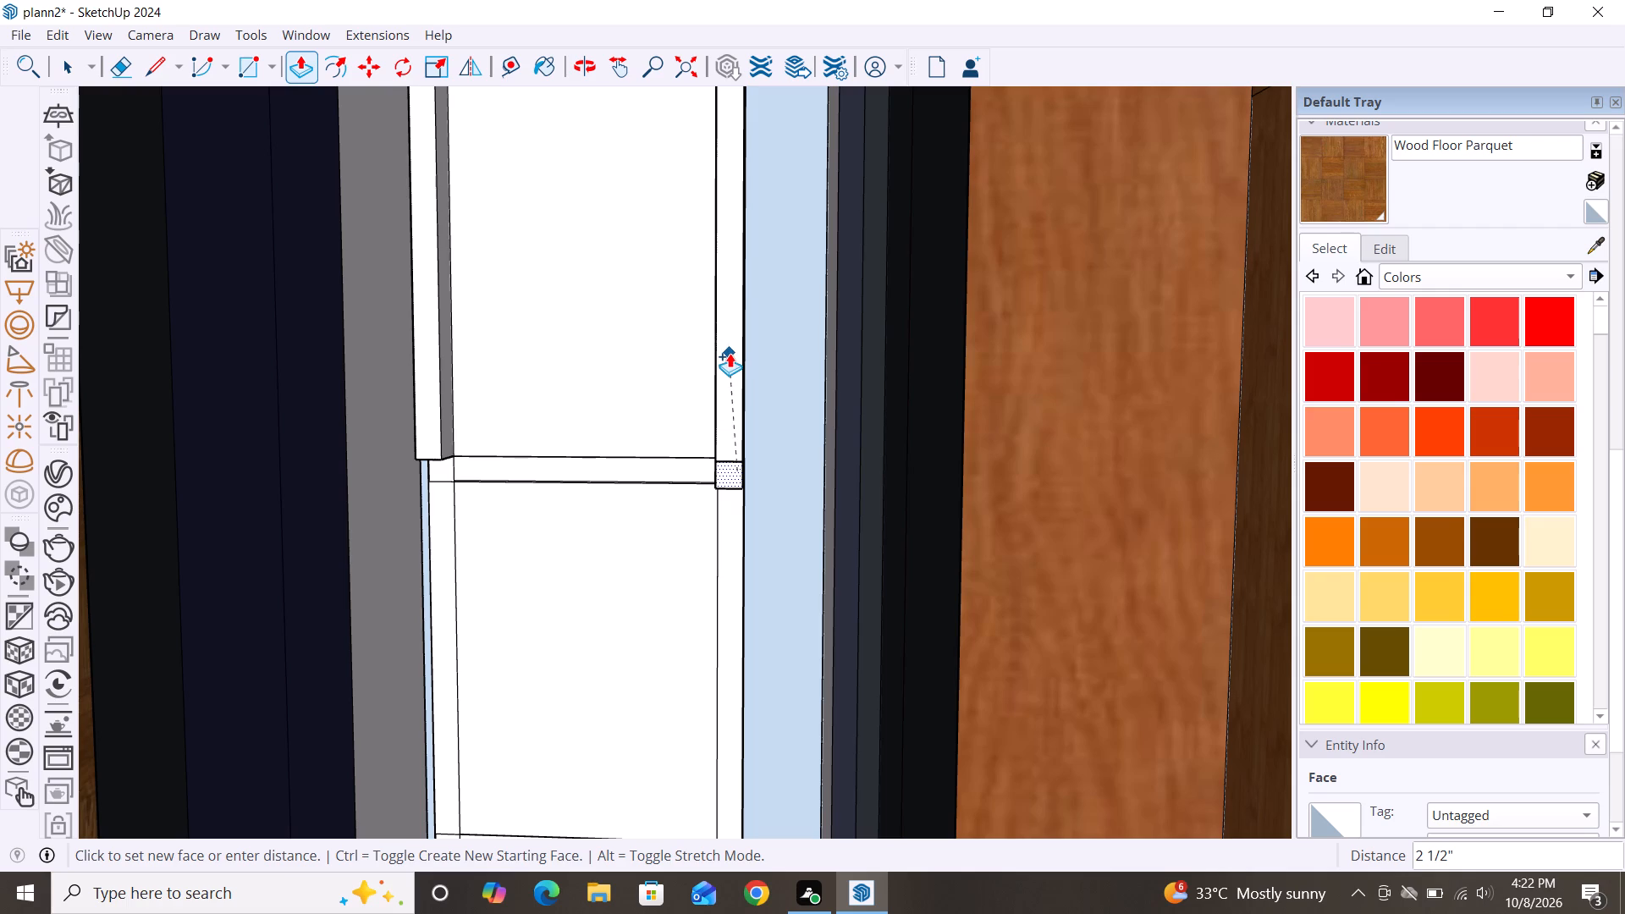
pyautogui.click(727, 352)
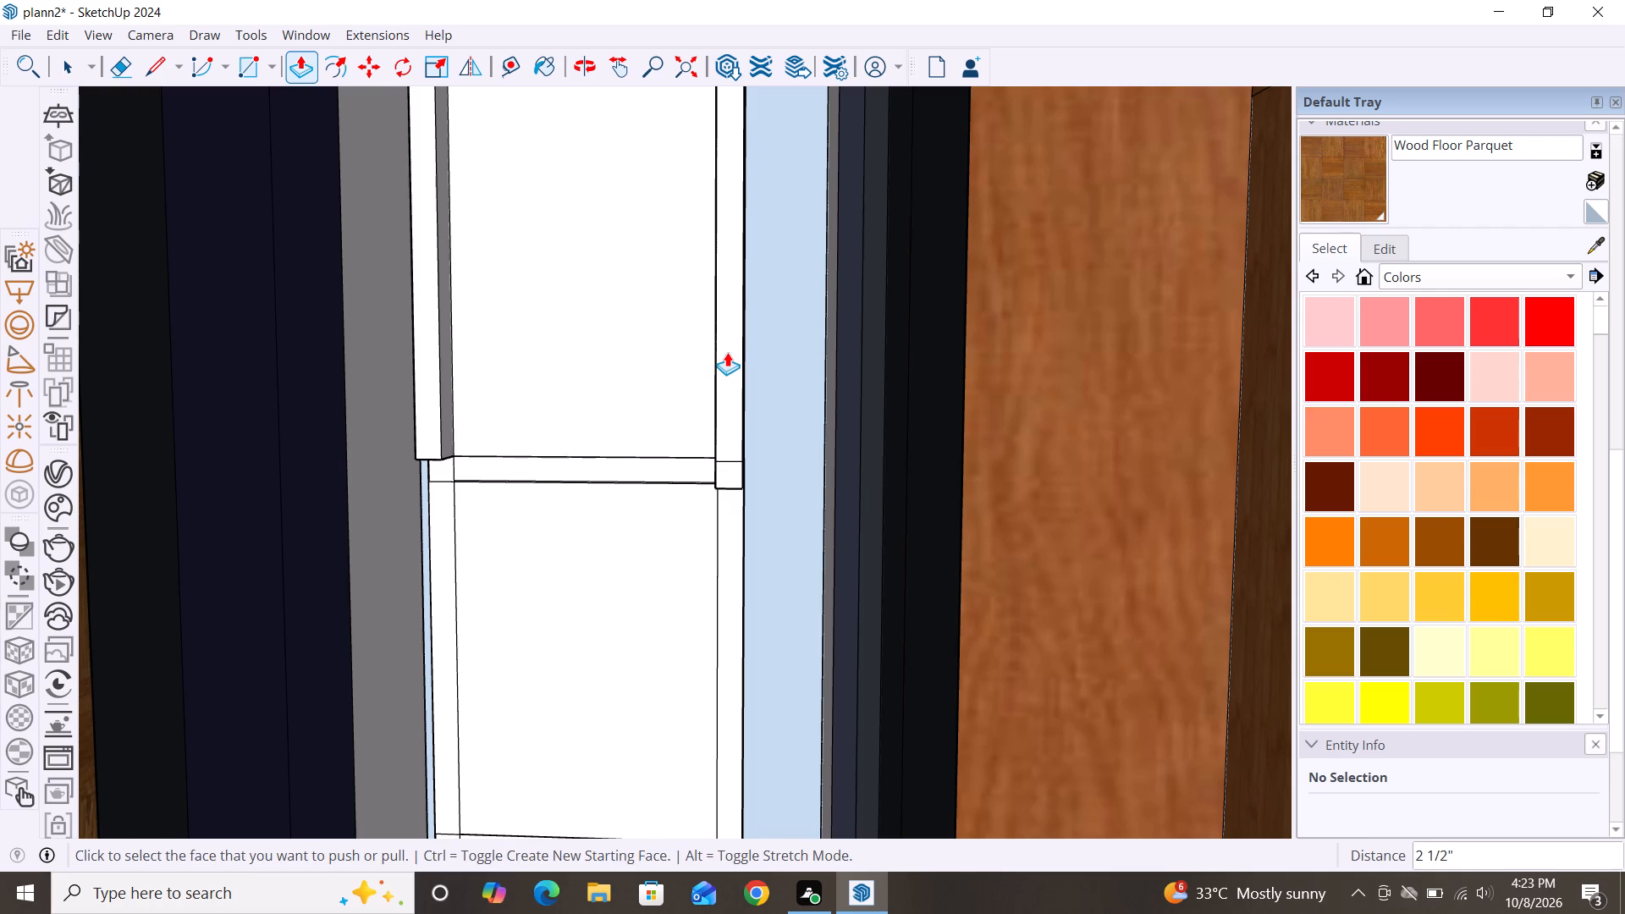
pyautogui.scroll(-9, 730, 343)
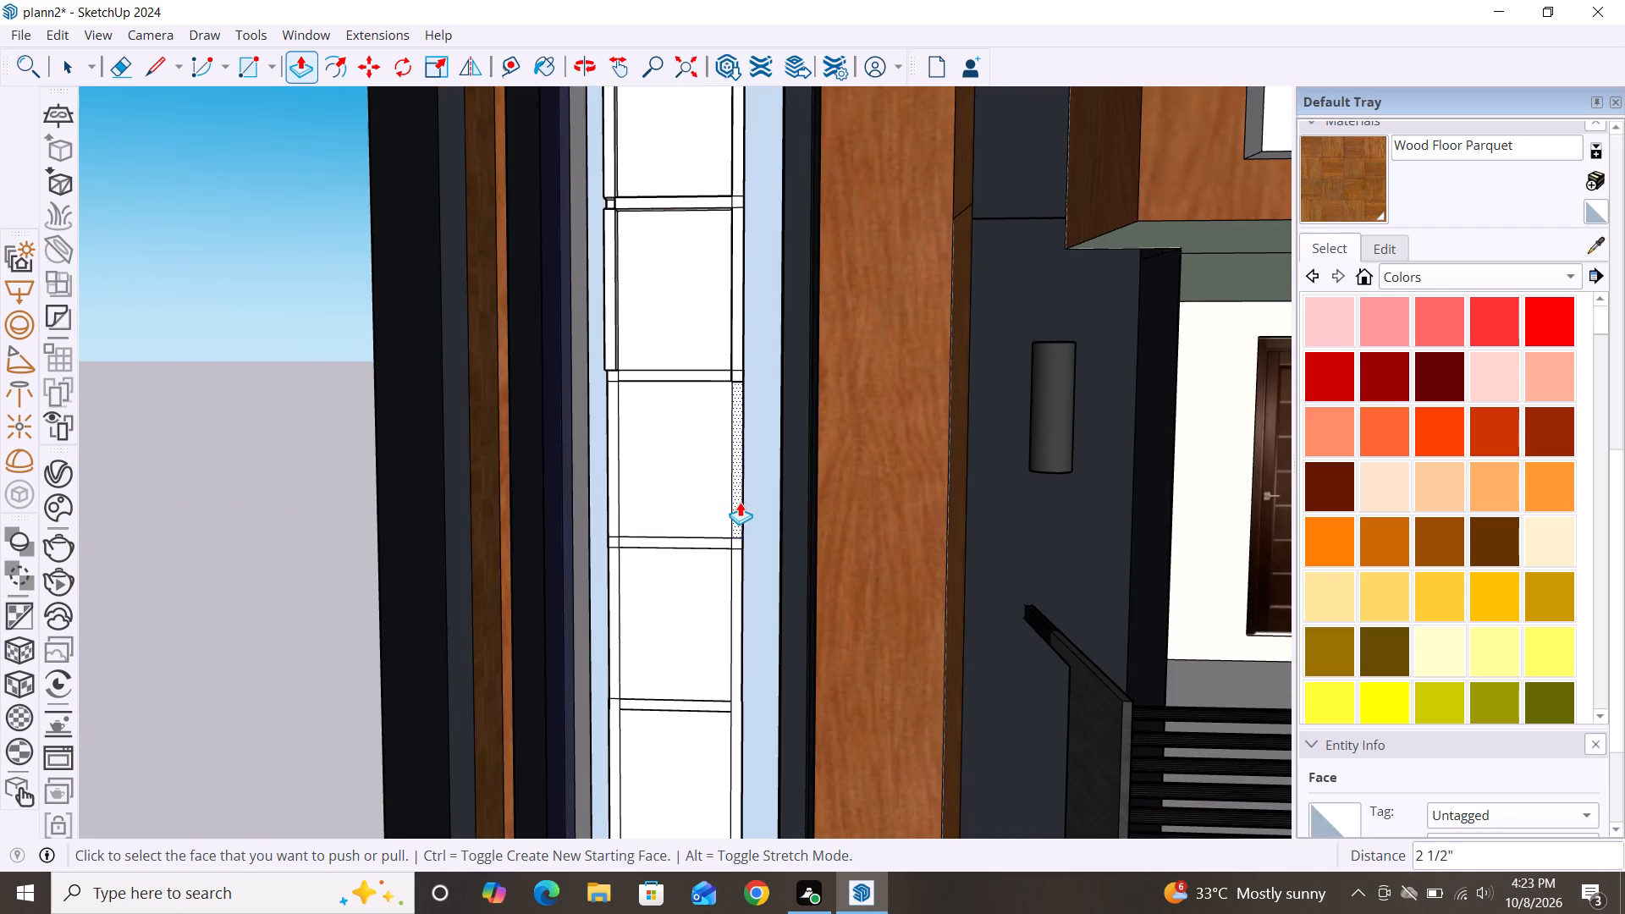
pyautogui.click(740, 502)
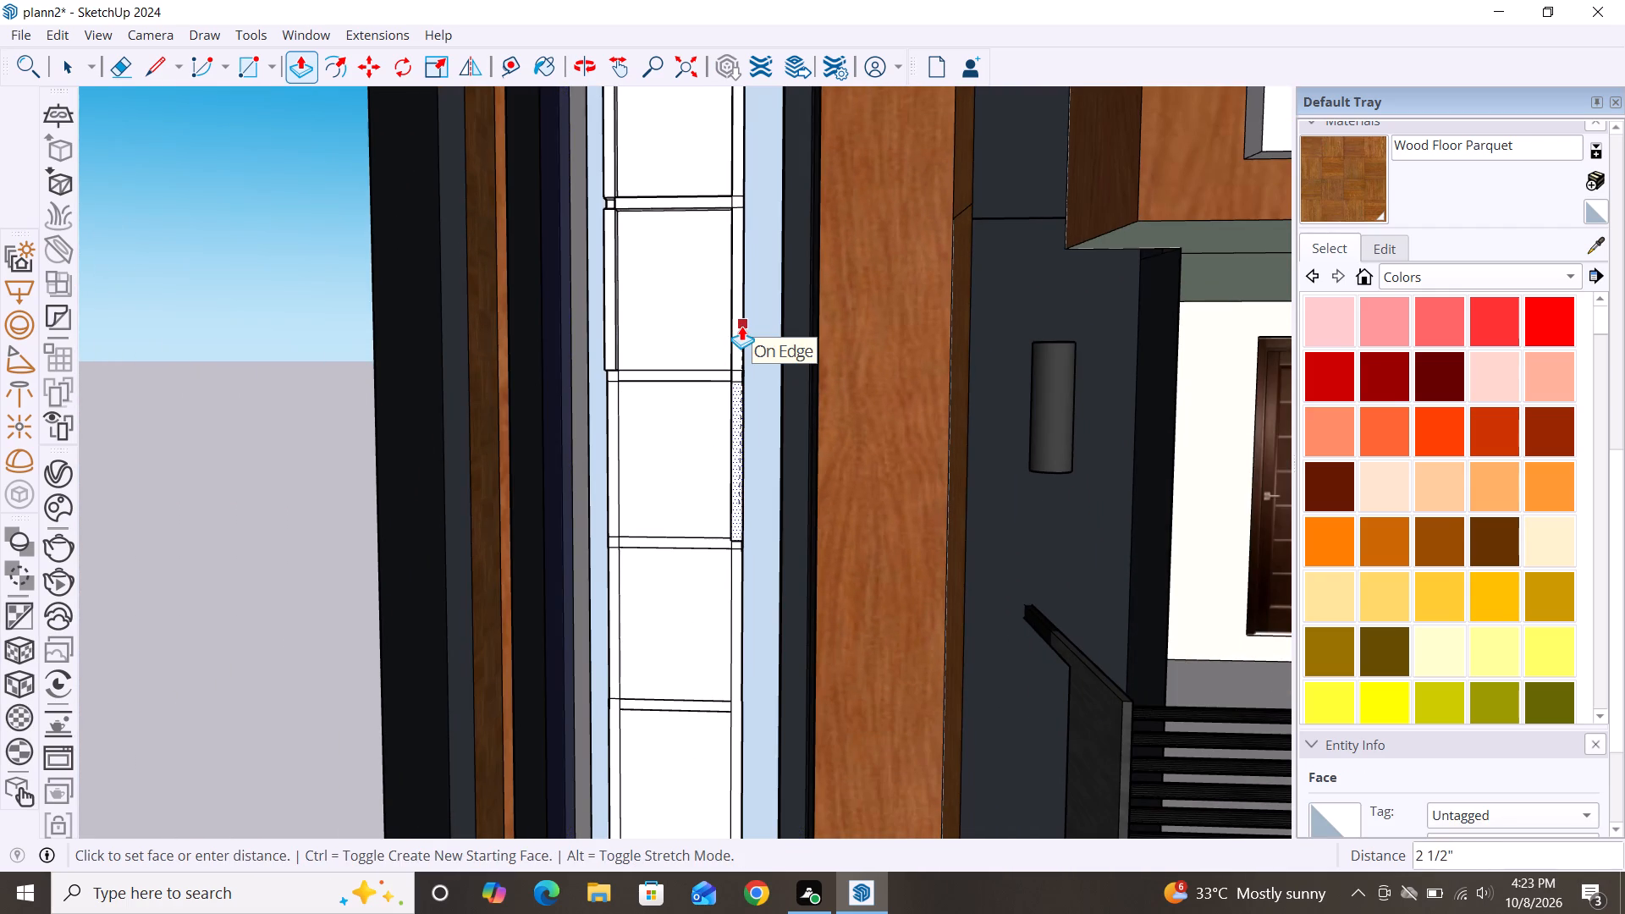
pyautogui.click(741, 326)
# Push/Pull the right corner piece below the third pane and the right frame strip beside the fourth and fifth panes outward 2 1/2".
pyautogui.scroll(3, 742, 562)
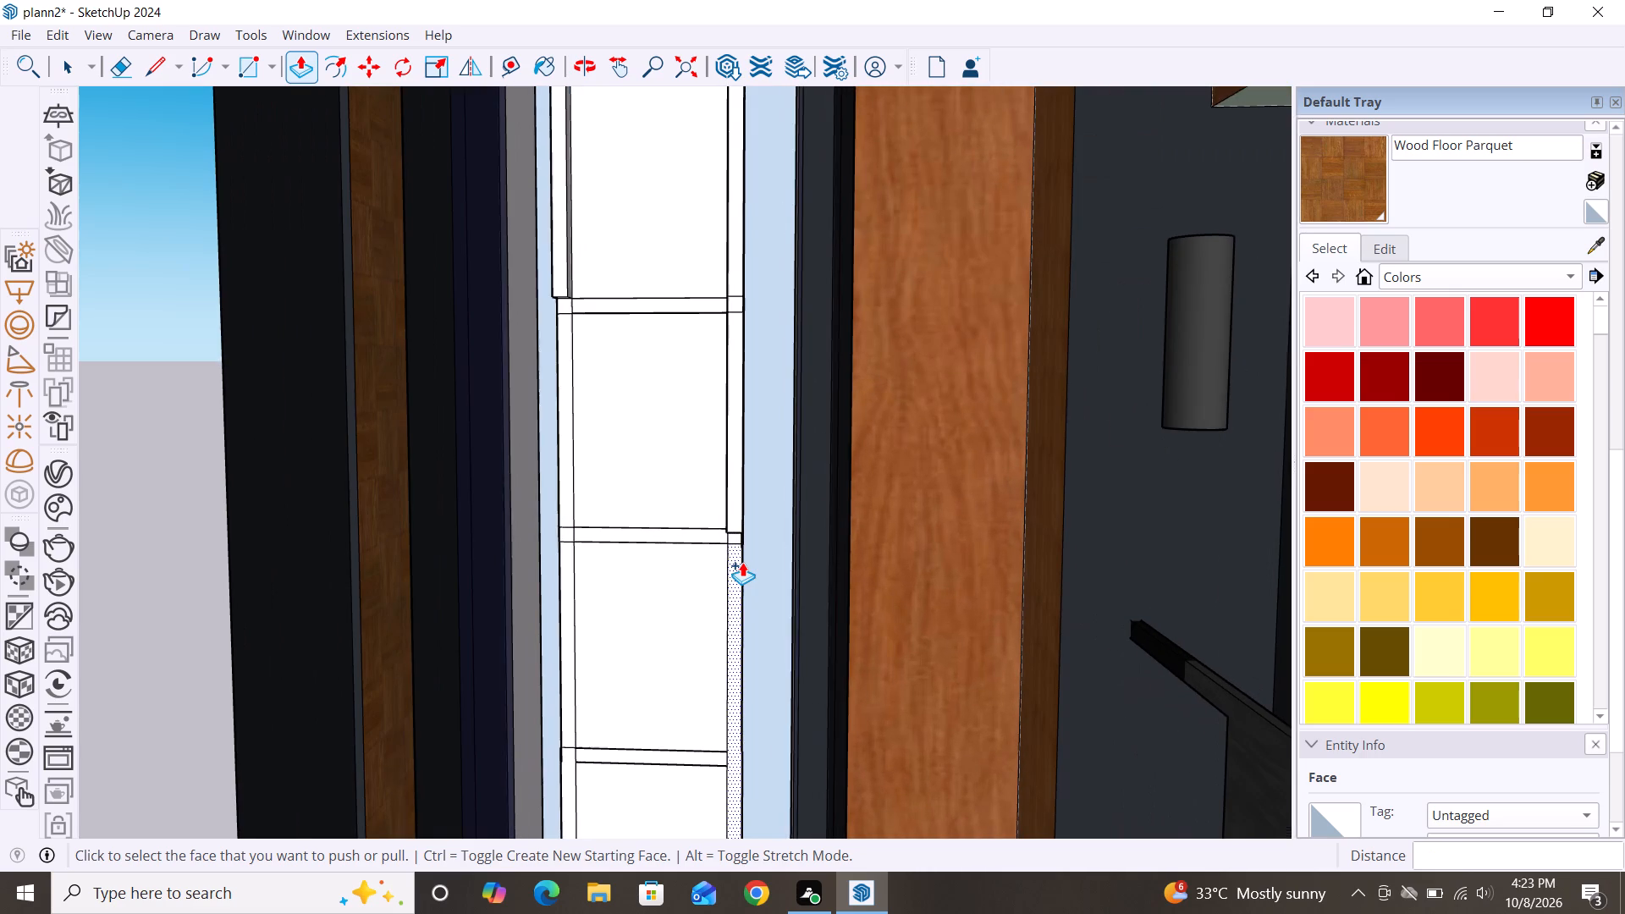
pyautogui.click(737, 539)
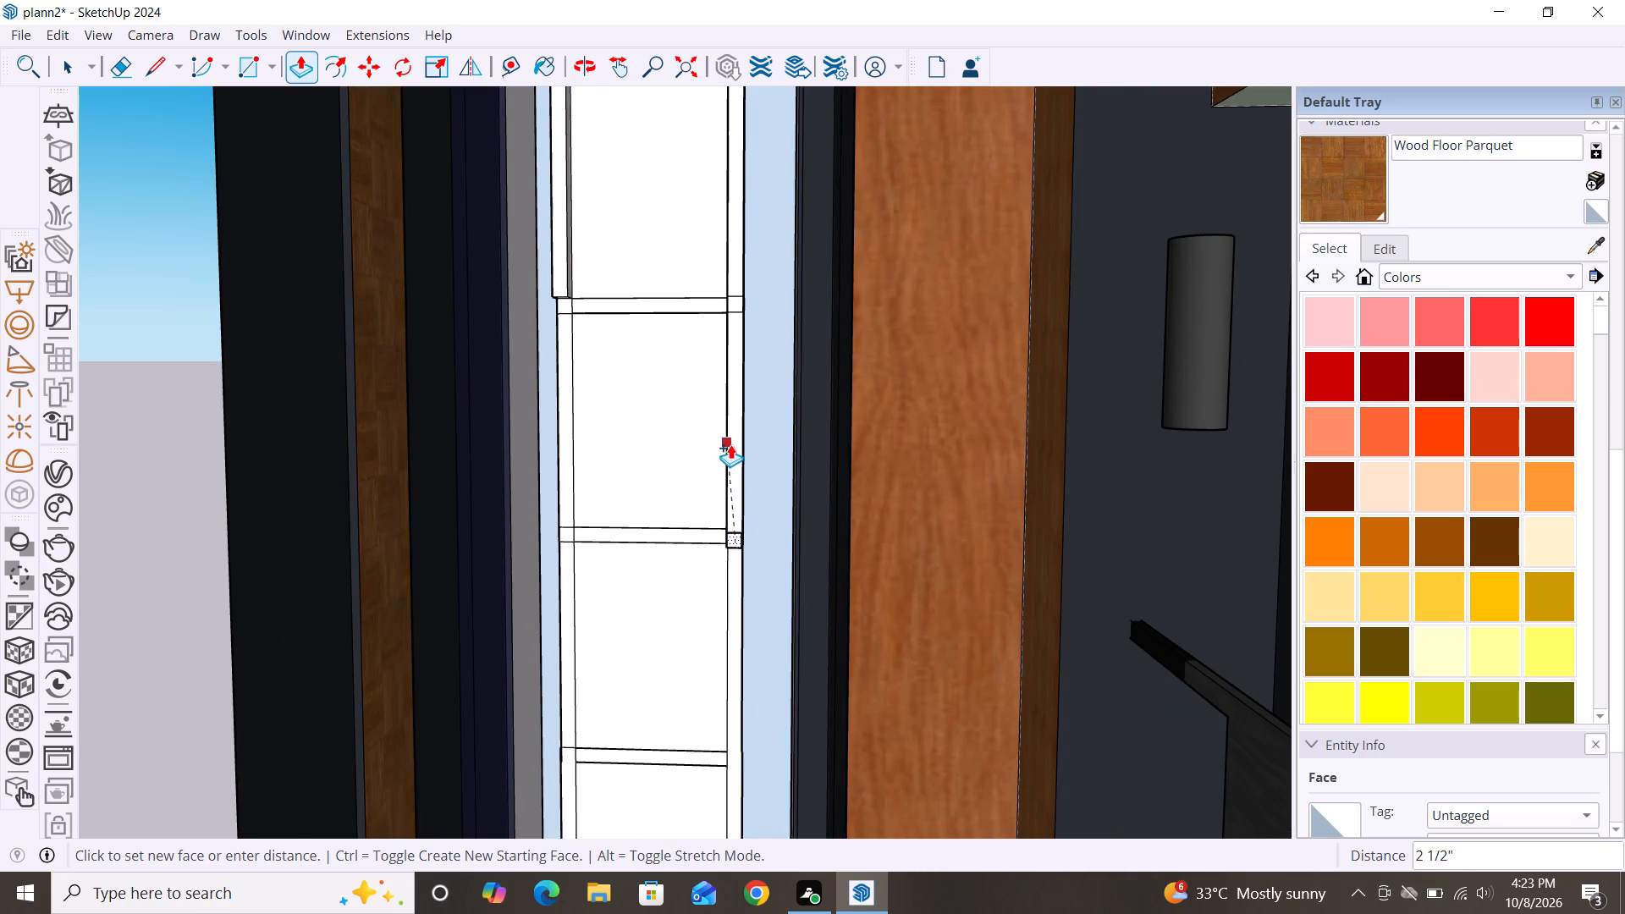
pyautogui.doubleClick(730, 444)
pyautogui.scroll(-4, 741, 383)
pyautogui.scroll(-2, 794, 333)
pyautogui.scroll(4, 744, 545)
pyautogui.click(752, 488)
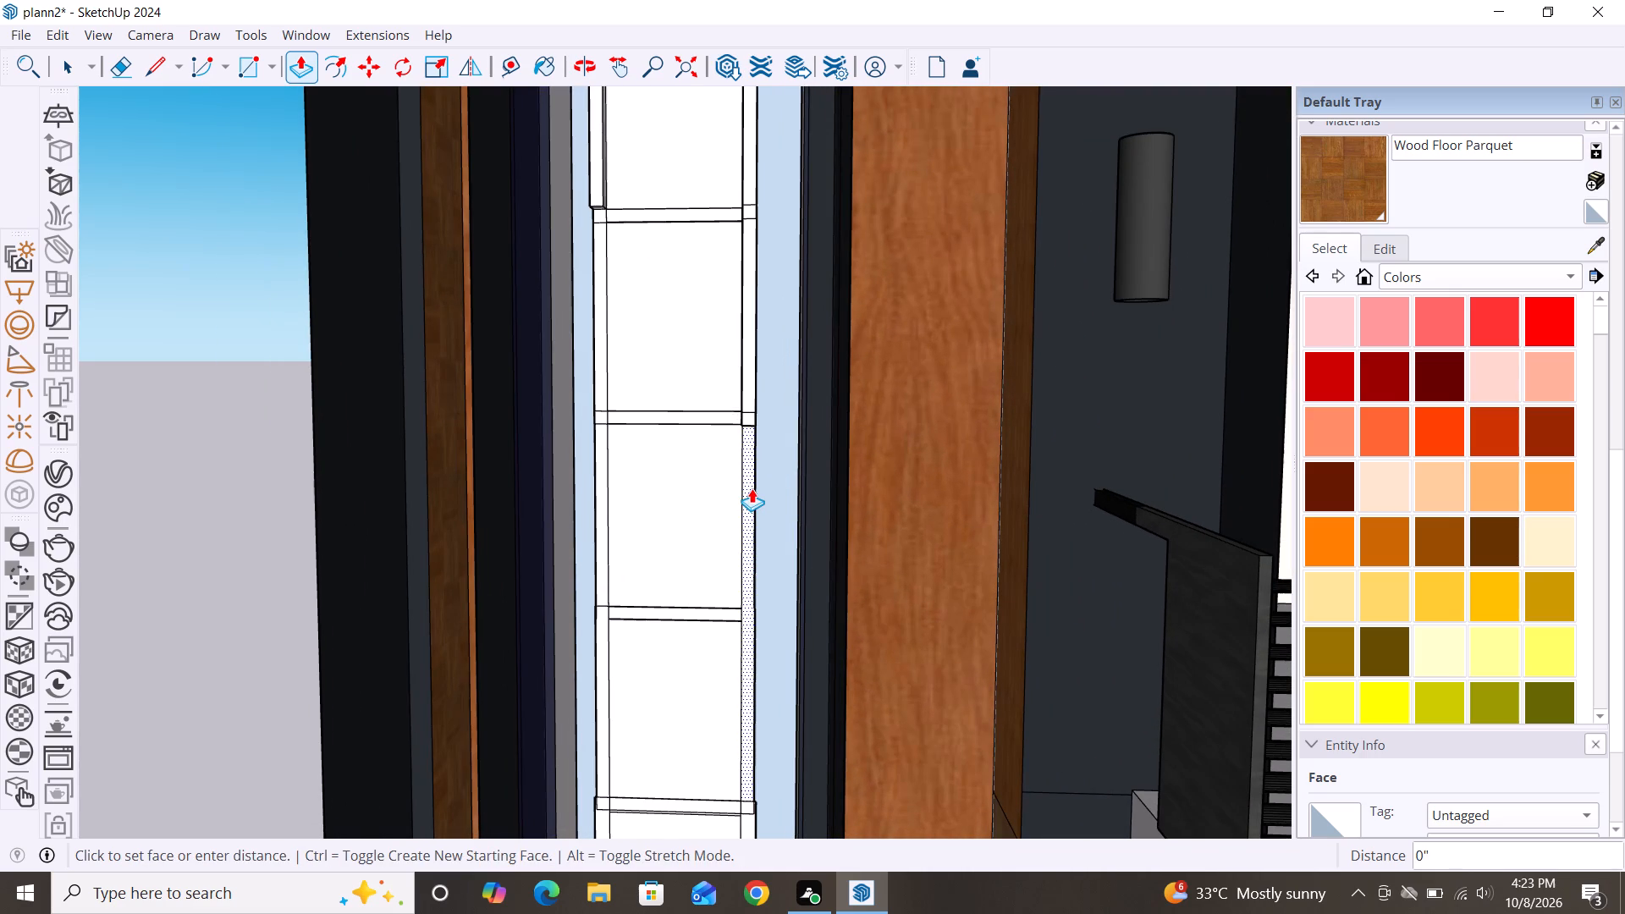
pyautogui.click(752, 348)
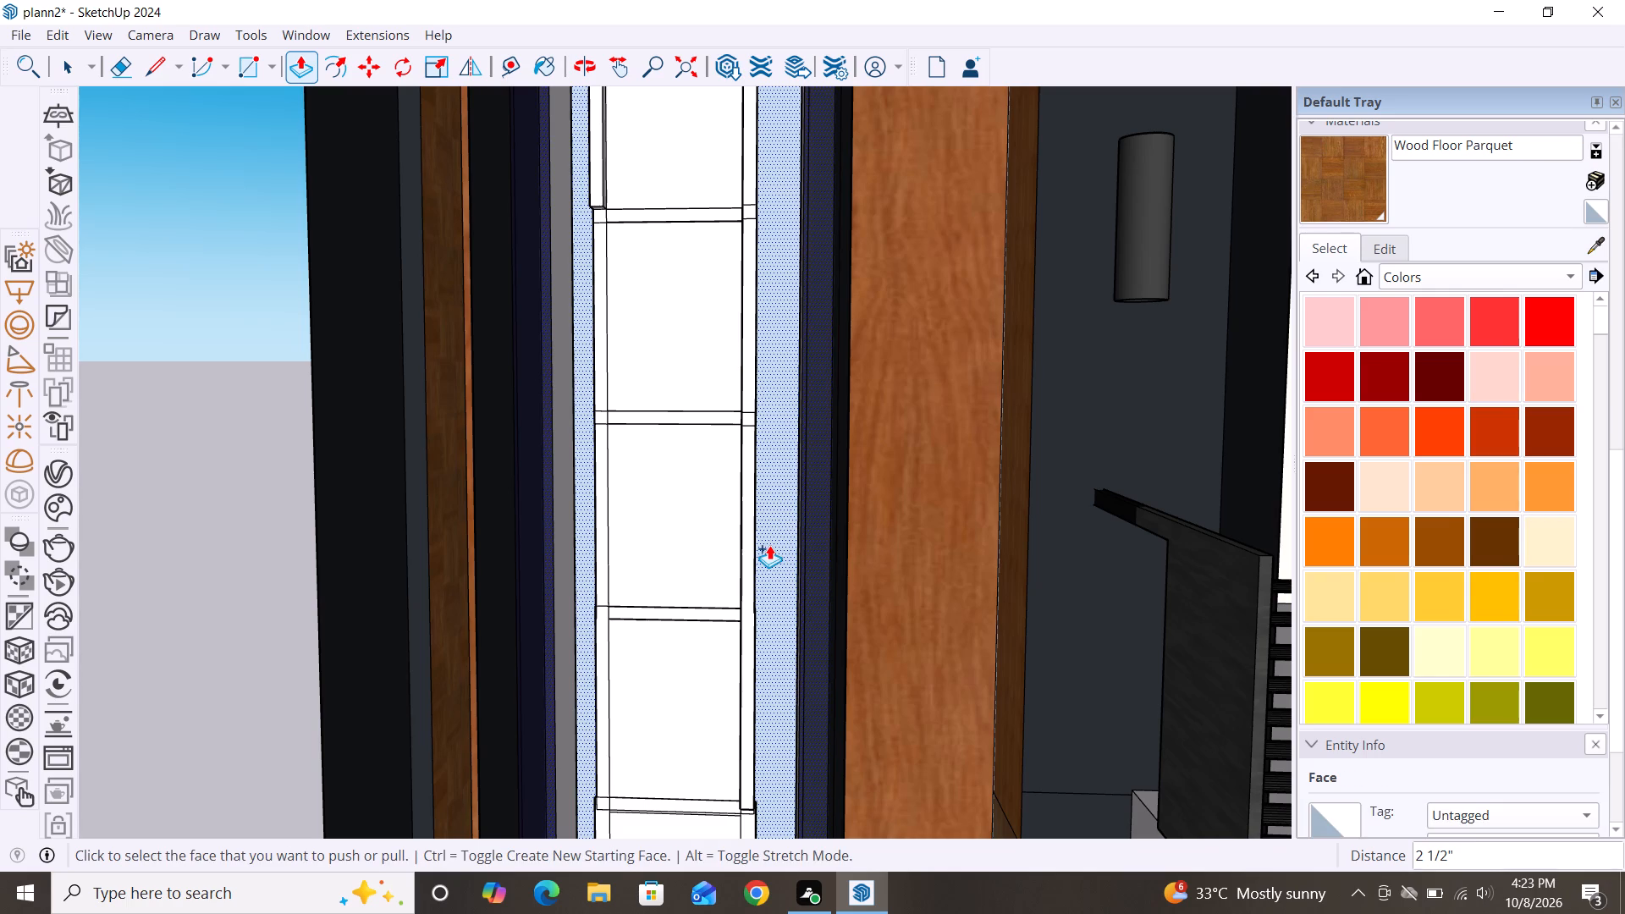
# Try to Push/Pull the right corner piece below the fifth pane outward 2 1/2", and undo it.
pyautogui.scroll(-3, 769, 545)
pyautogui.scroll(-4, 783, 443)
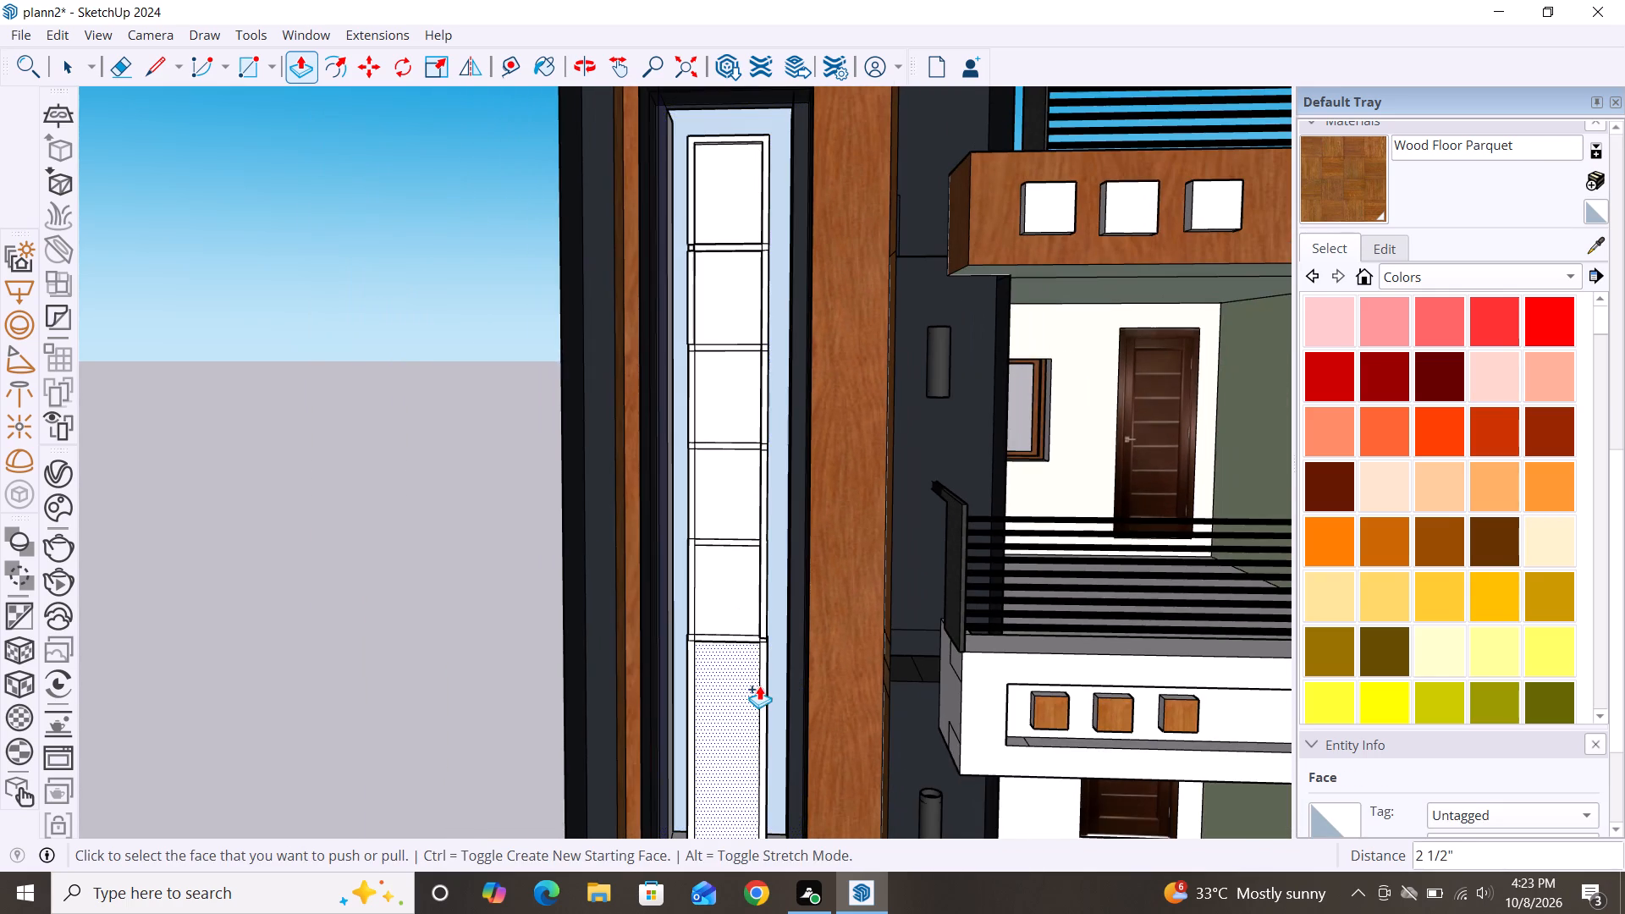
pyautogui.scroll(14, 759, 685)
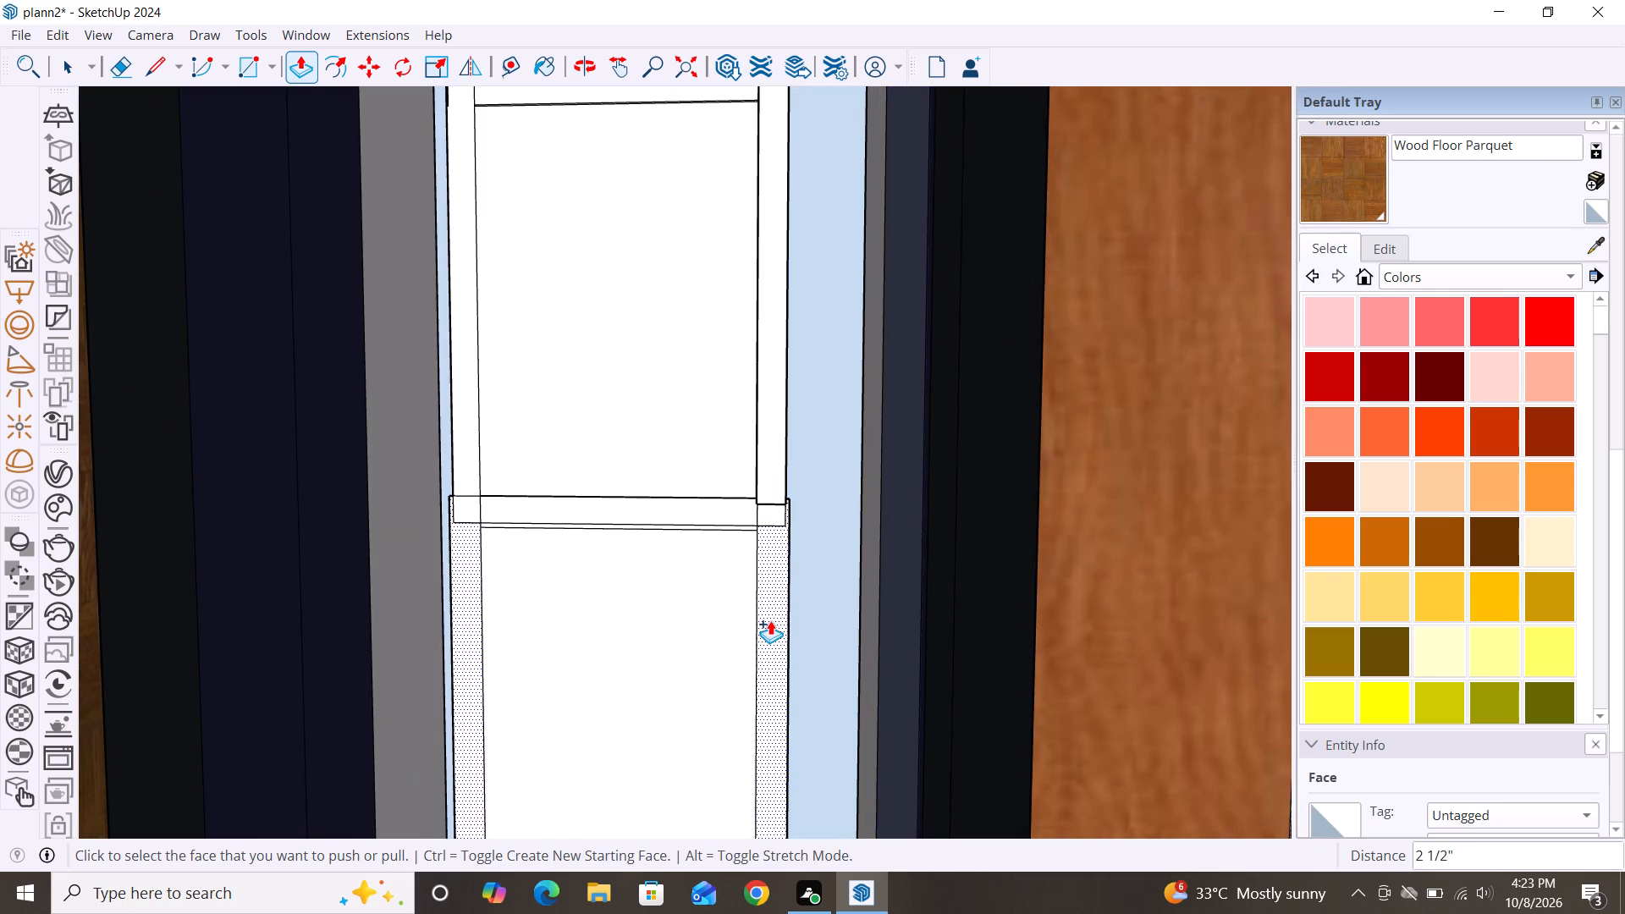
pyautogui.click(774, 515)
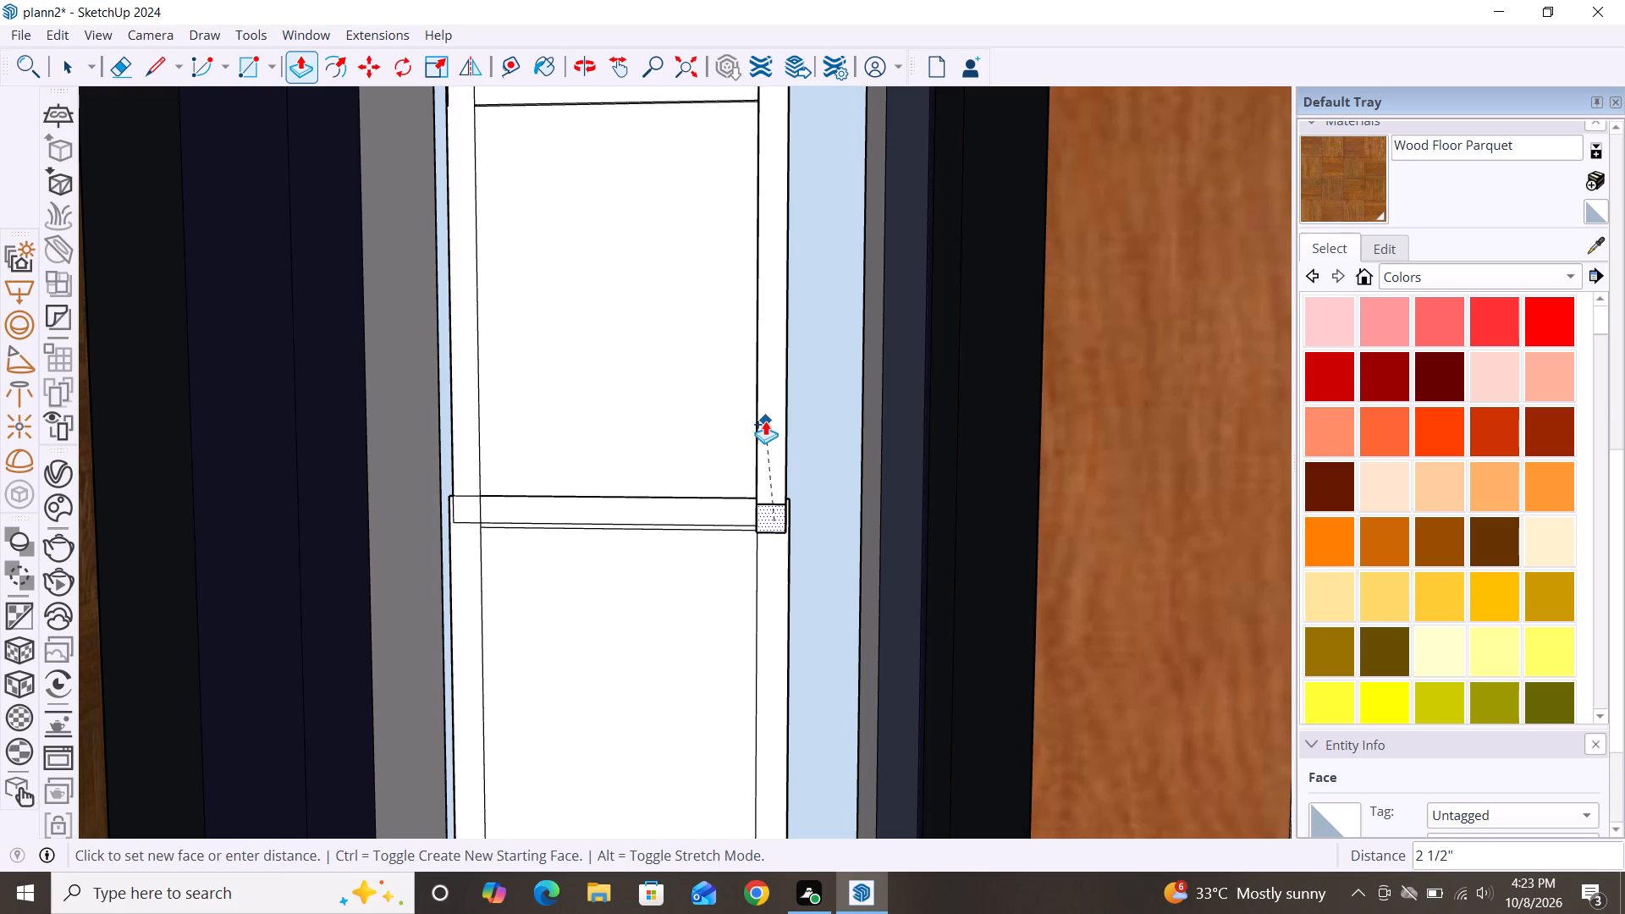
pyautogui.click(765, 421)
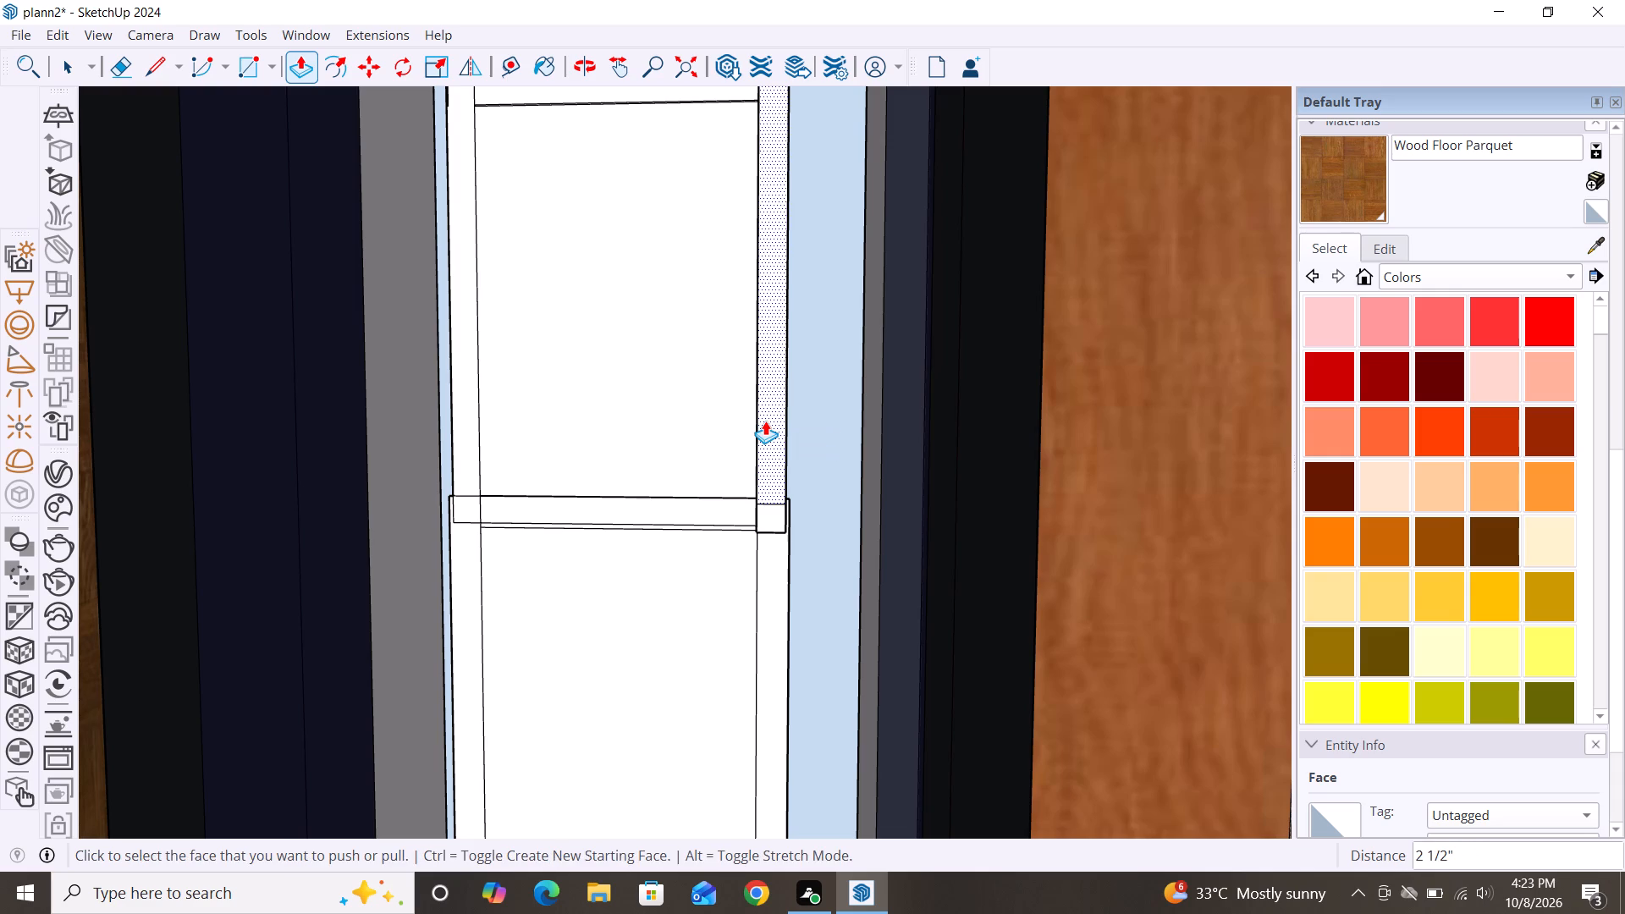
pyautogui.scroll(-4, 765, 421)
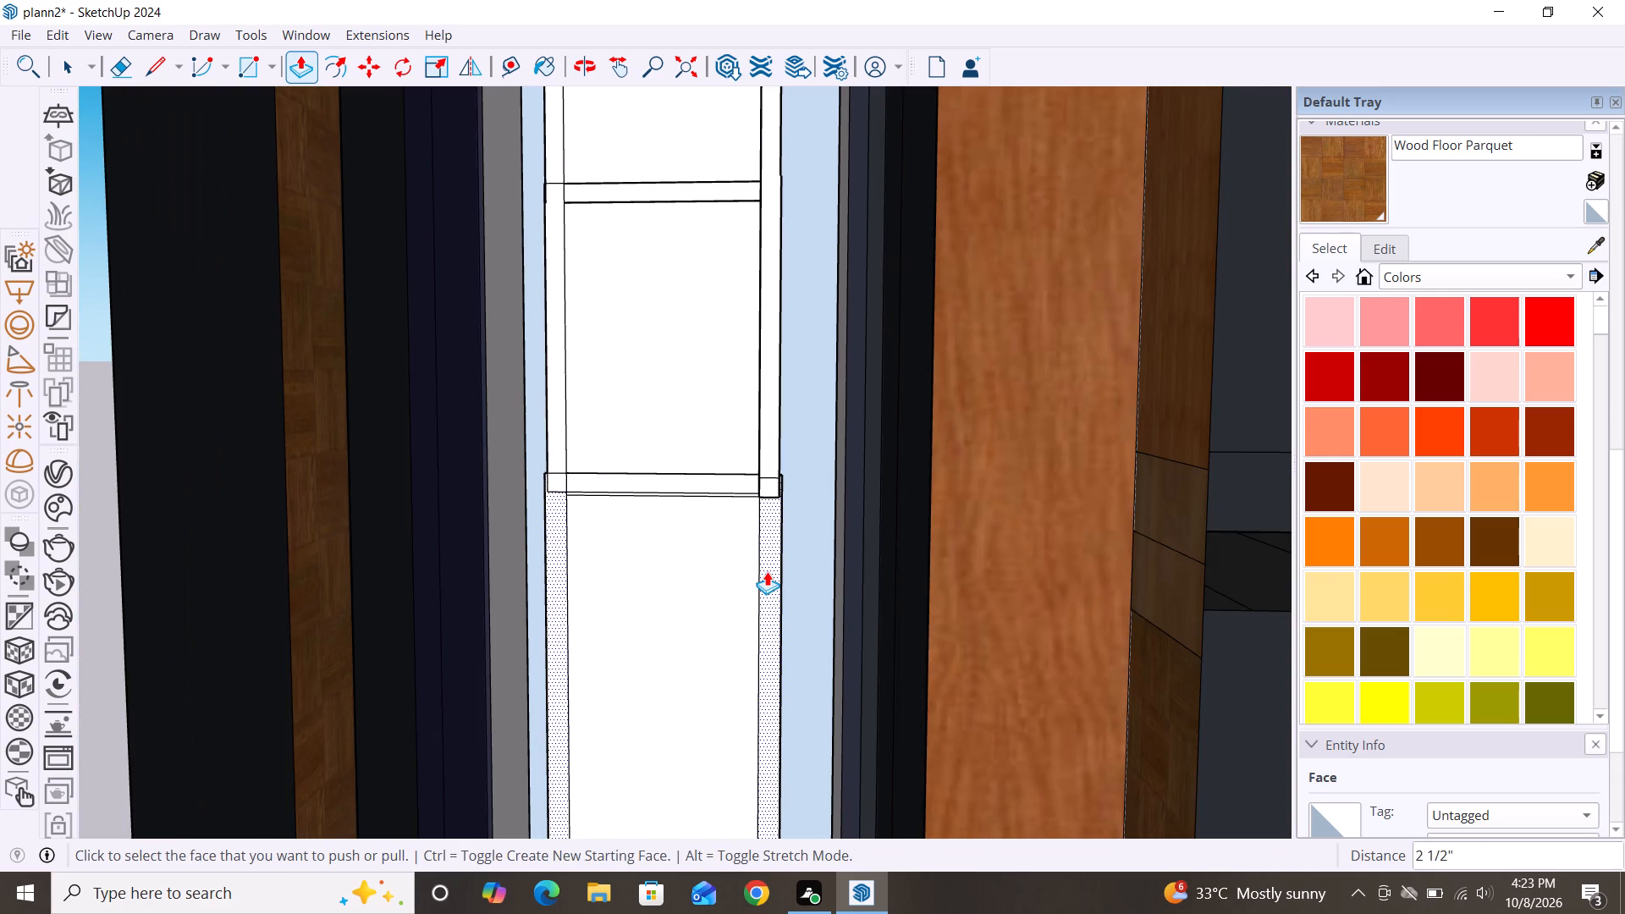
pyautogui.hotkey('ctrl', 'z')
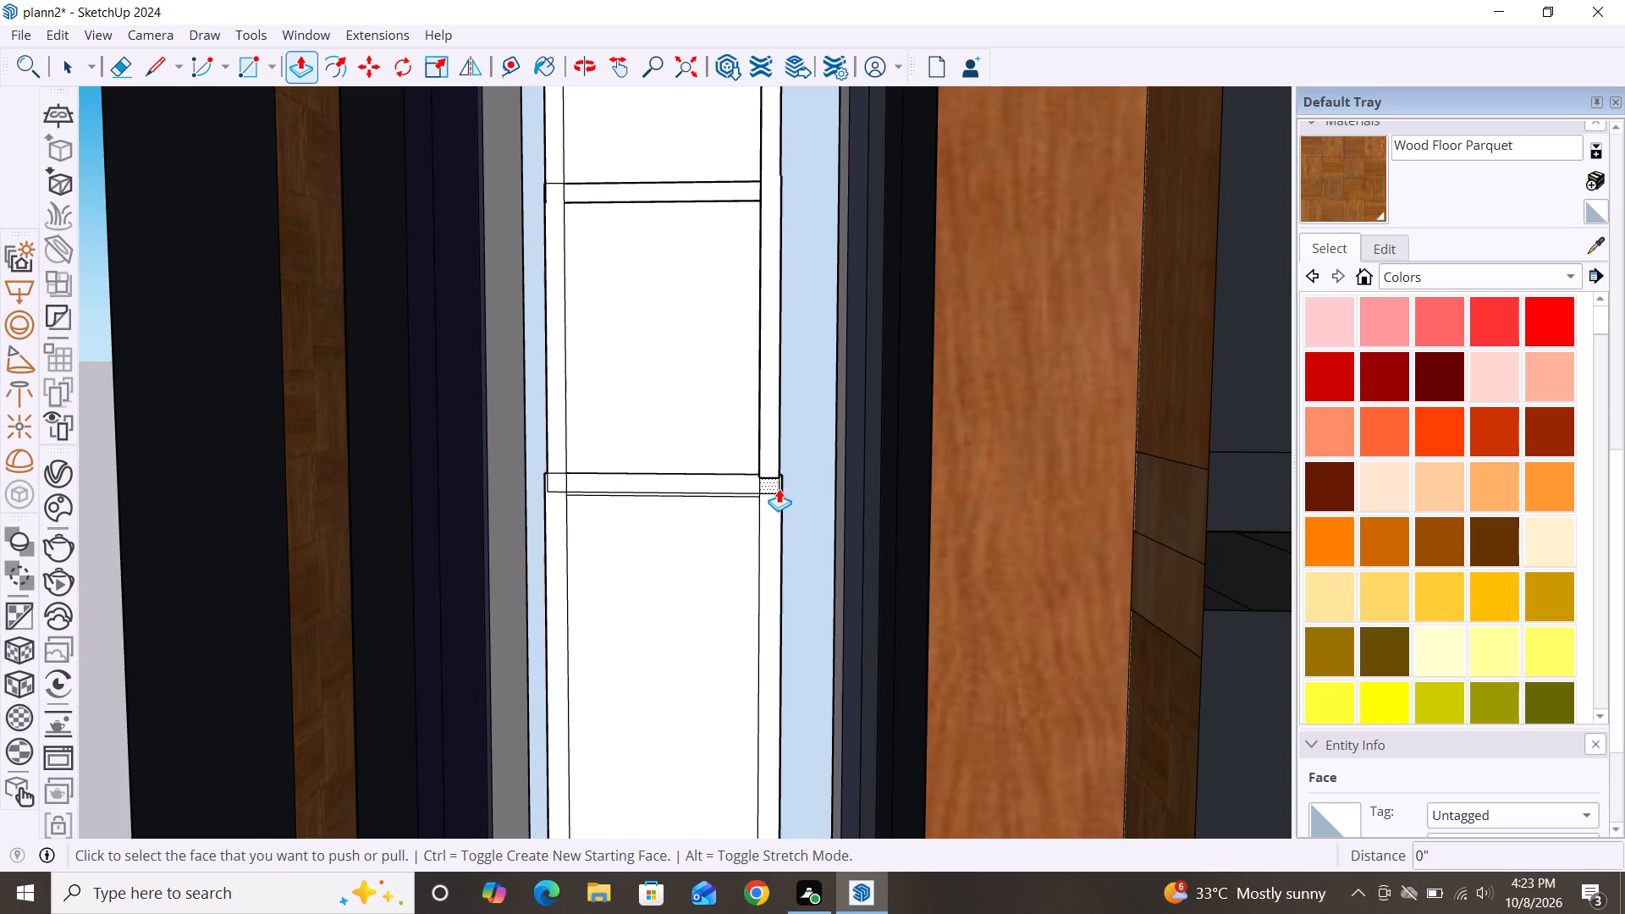
# Push/Pull the right corner piece below the tower window's fifth pane outward 2 1/2", level with the strip above.
pyautogui.click(779, 488)
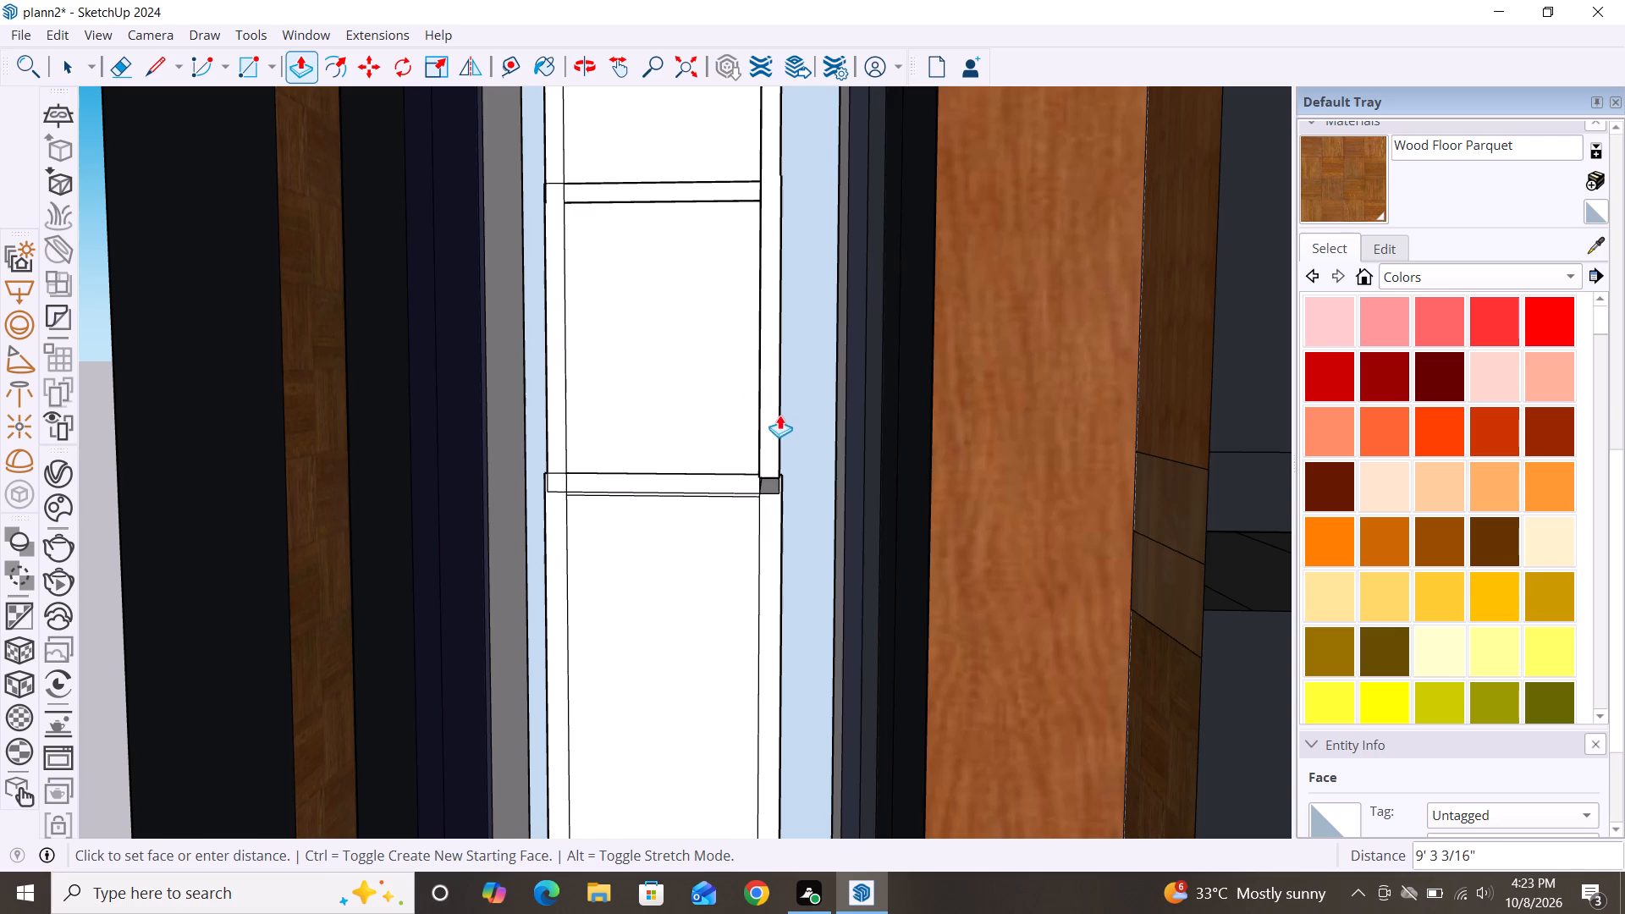
pyautogui.click(773, 362)
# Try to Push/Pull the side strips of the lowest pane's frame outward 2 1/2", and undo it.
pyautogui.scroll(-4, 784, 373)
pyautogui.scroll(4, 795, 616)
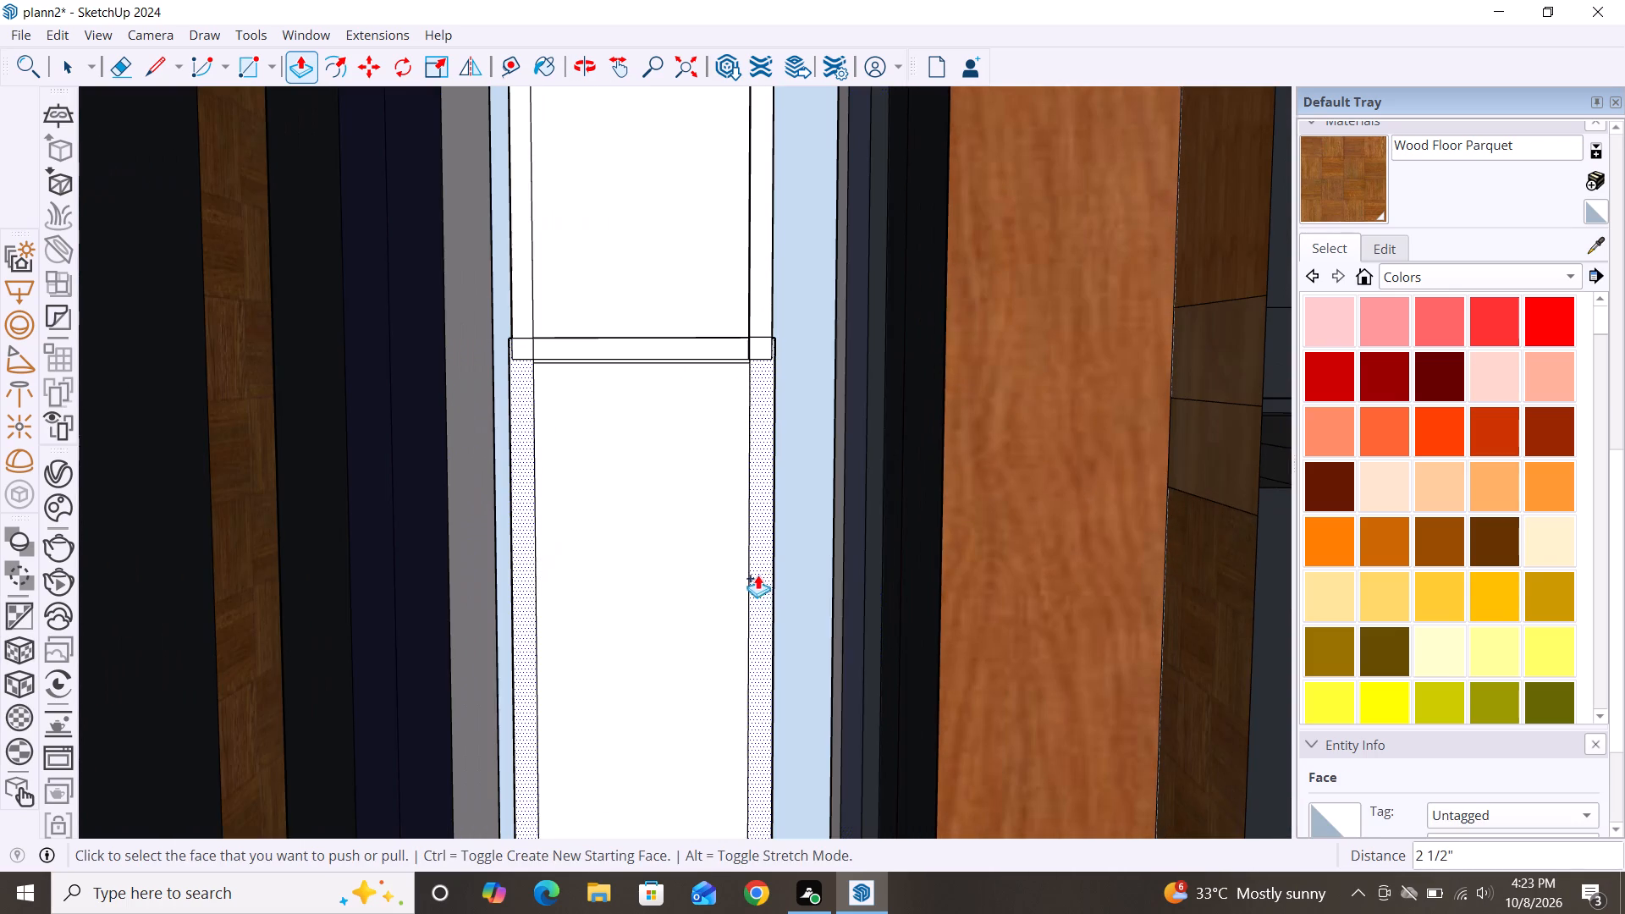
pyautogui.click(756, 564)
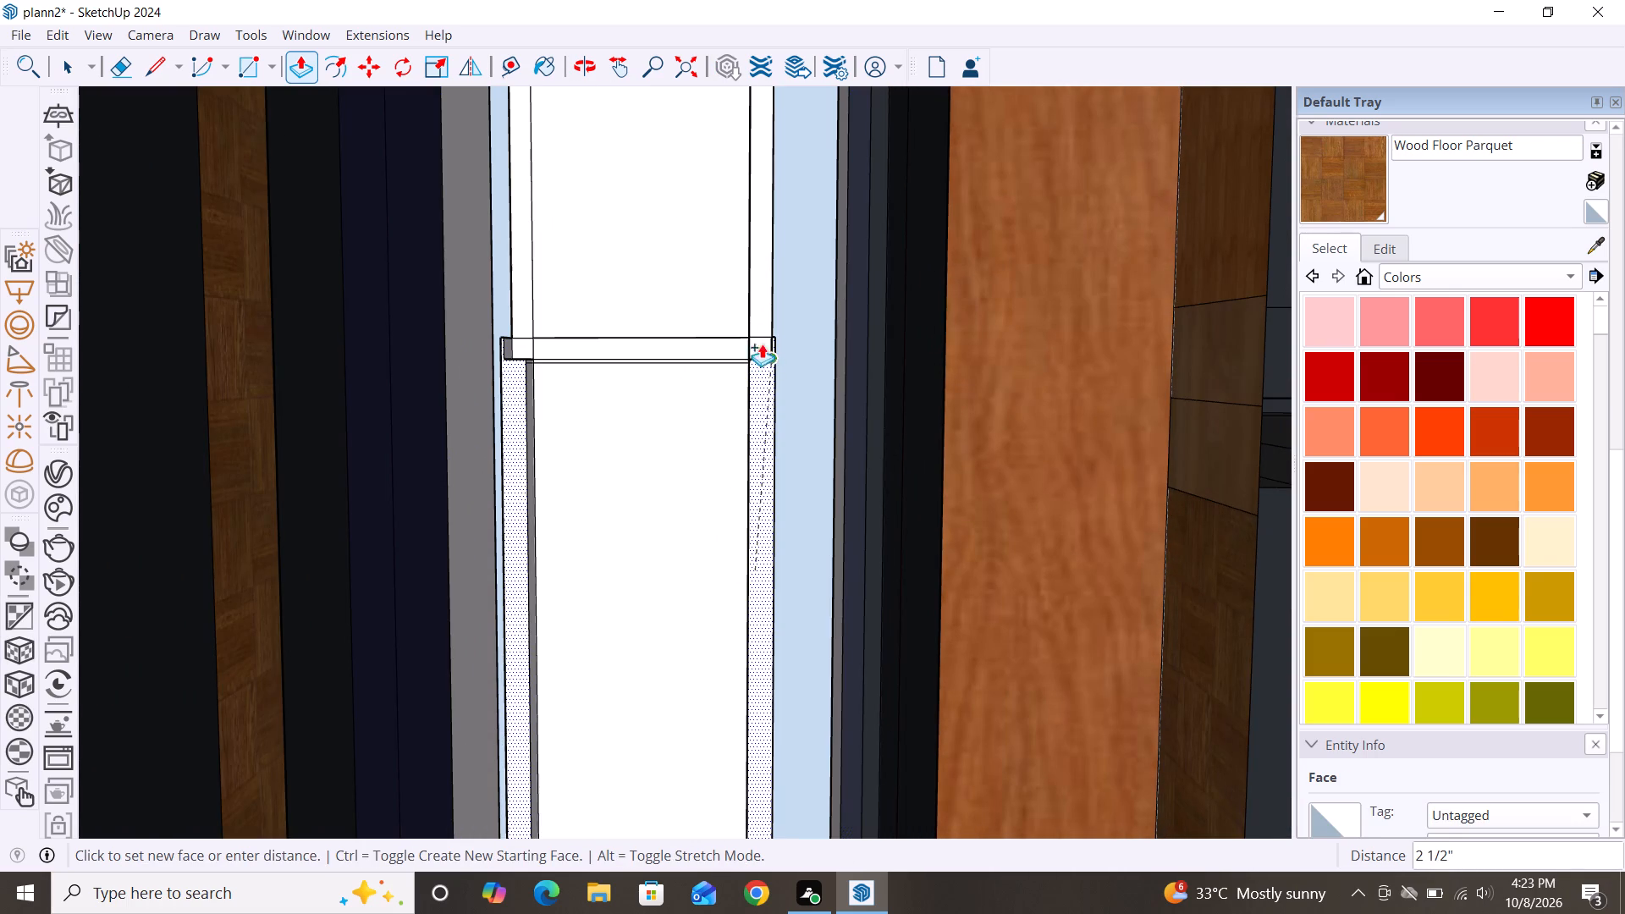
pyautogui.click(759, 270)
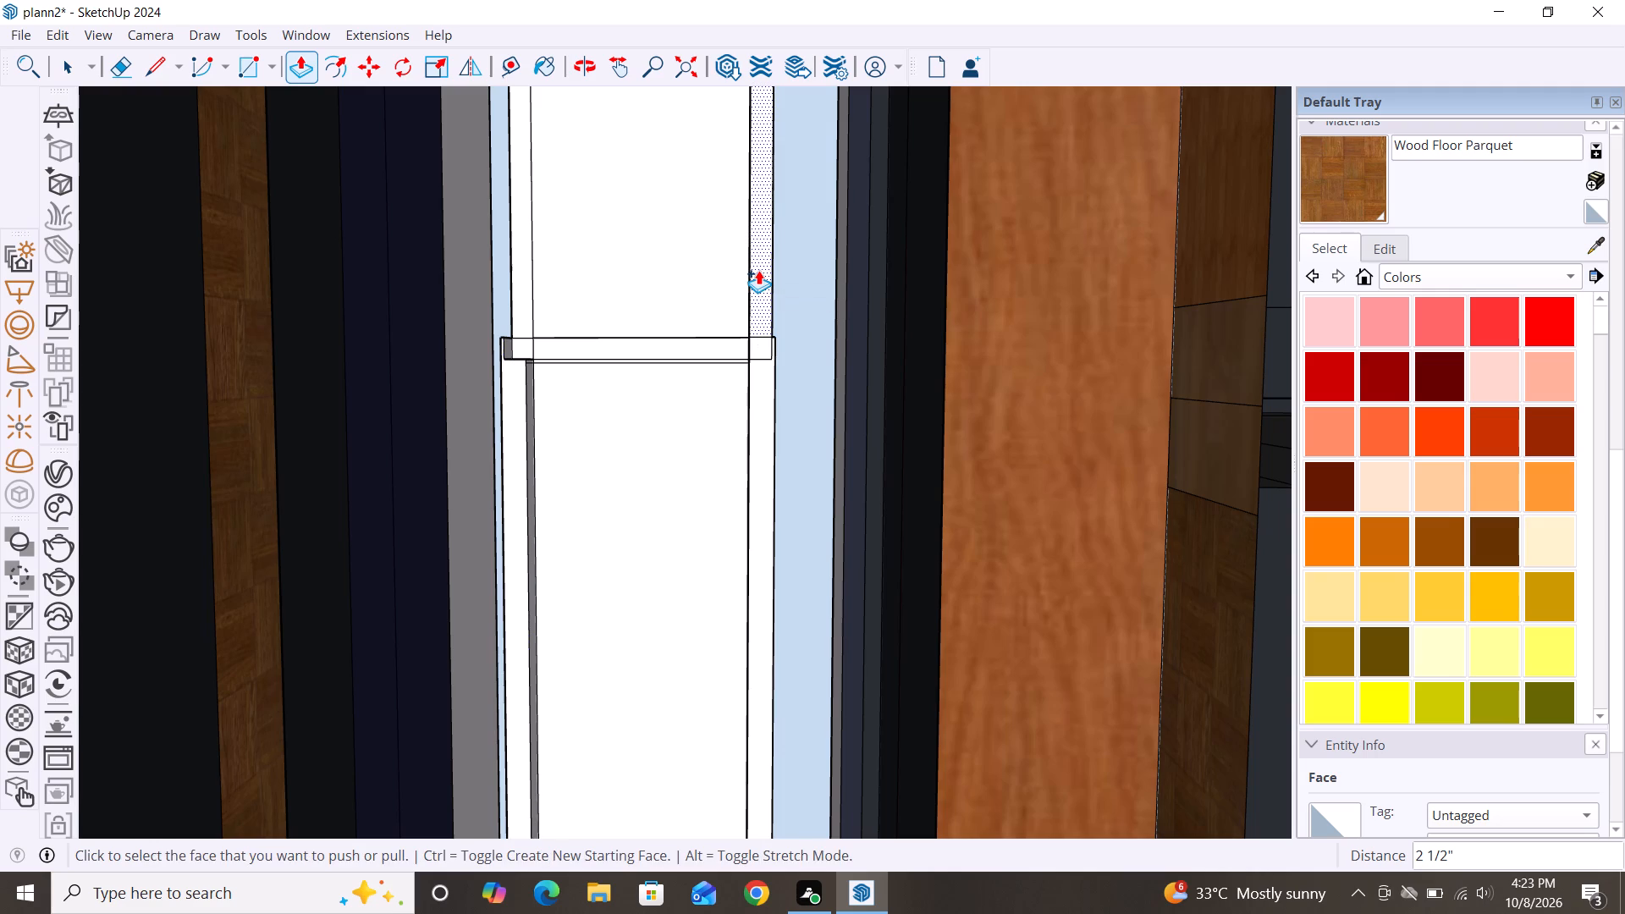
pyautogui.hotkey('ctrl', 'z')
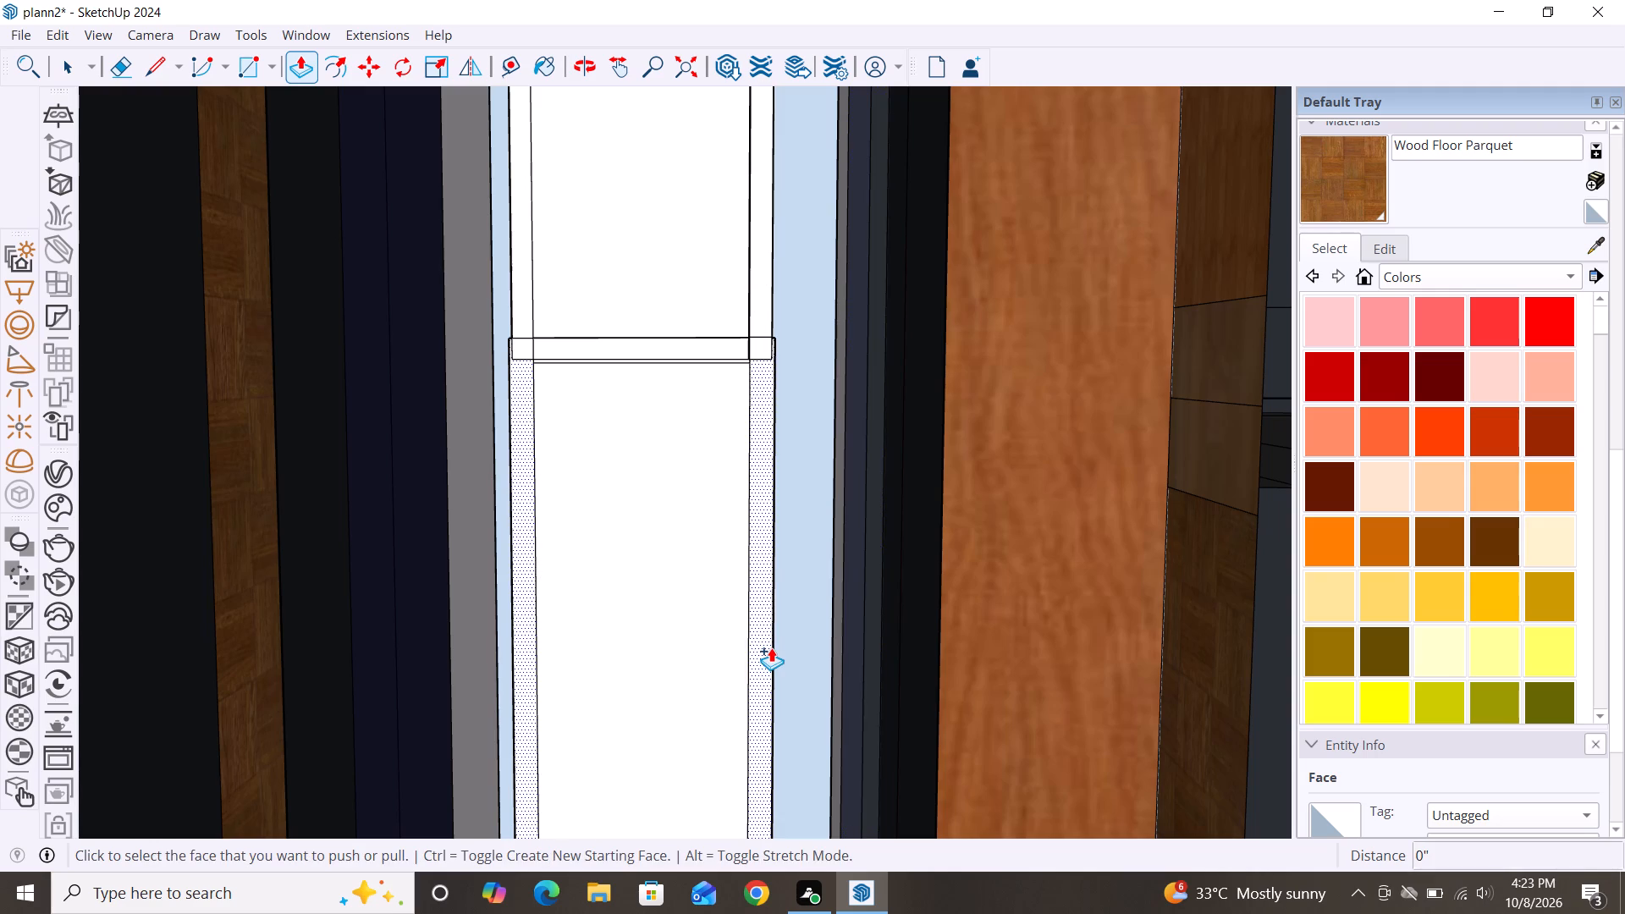
# Move the right outer edge of the lowest pane's frame inward to line up with the outer edge of the strip above.
pyautogui.press('space')
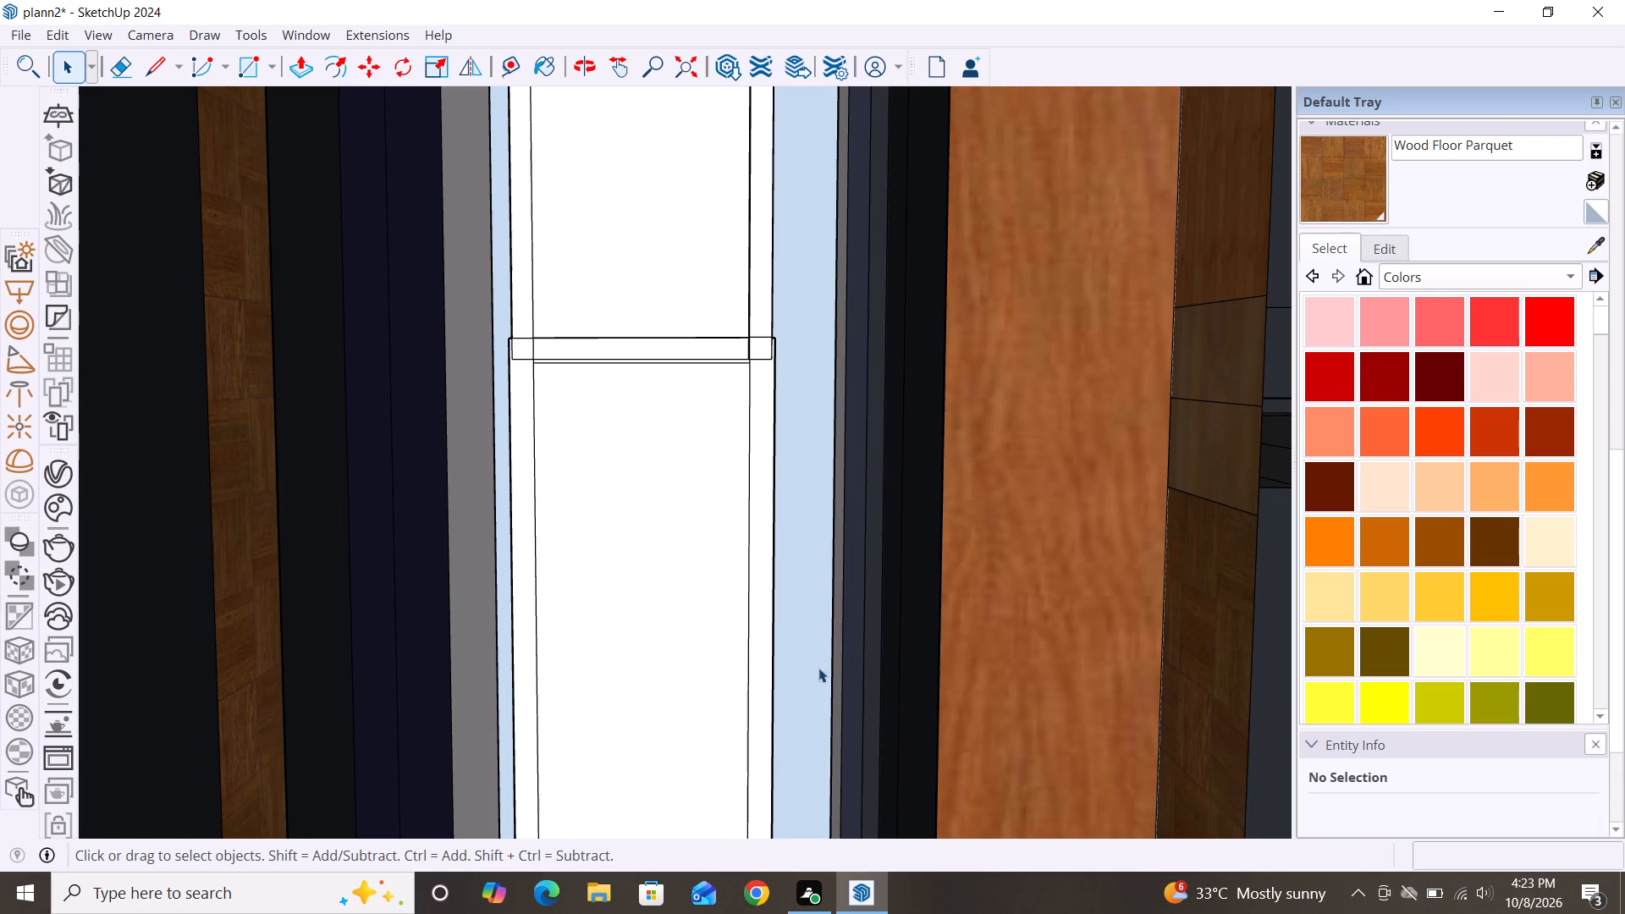
pyautogui.click(771, 709)
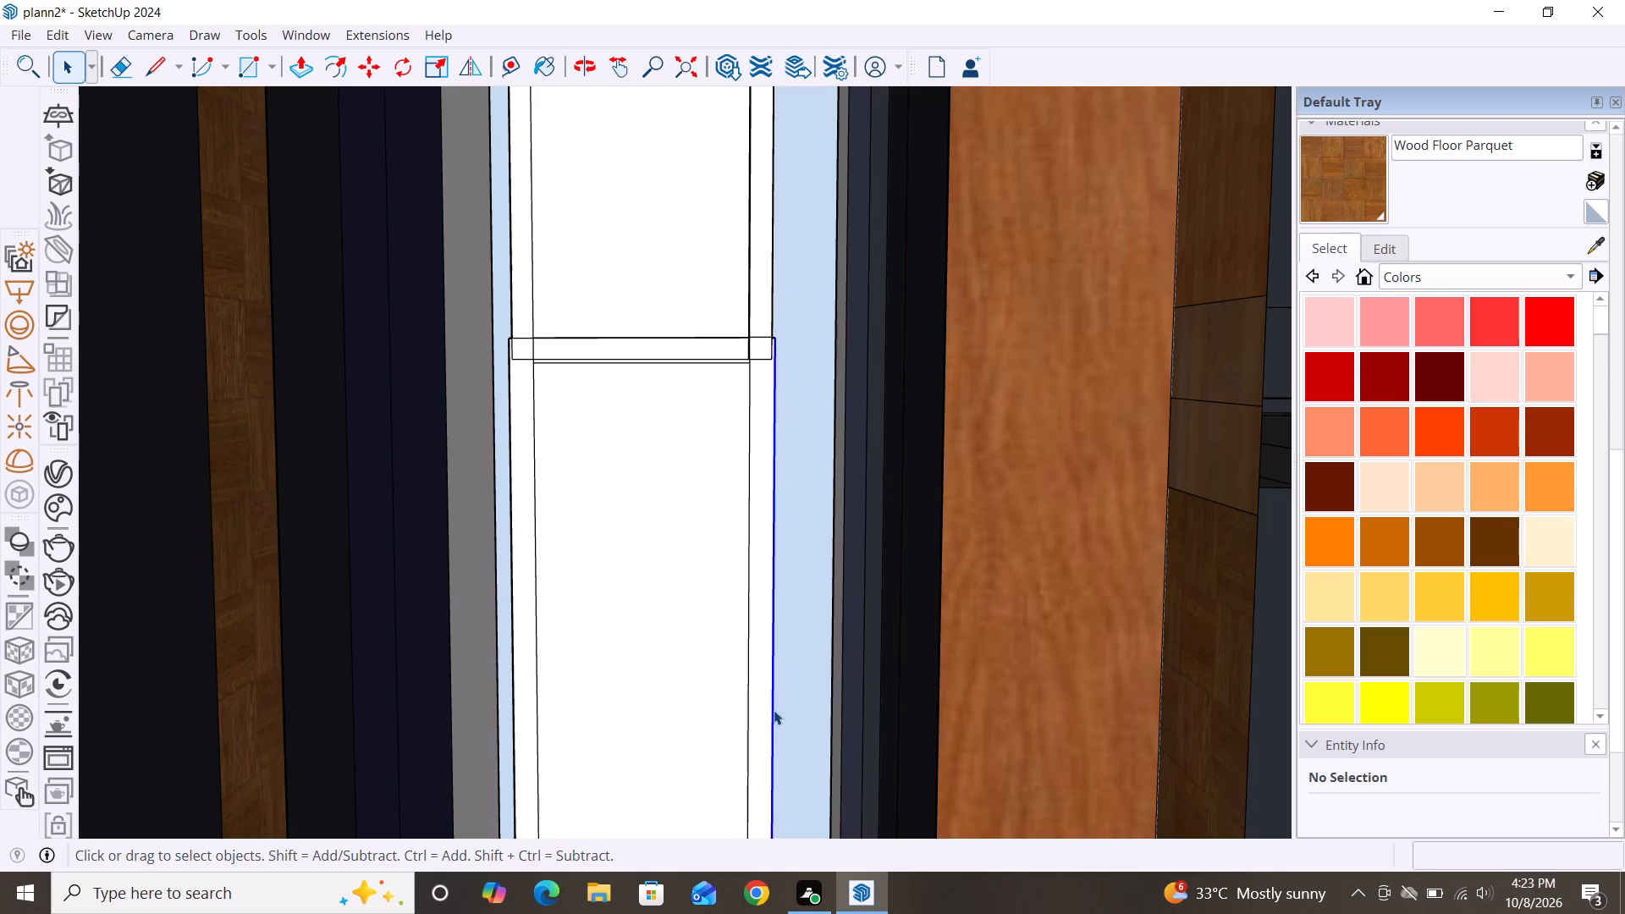
pyautogui.press('m')
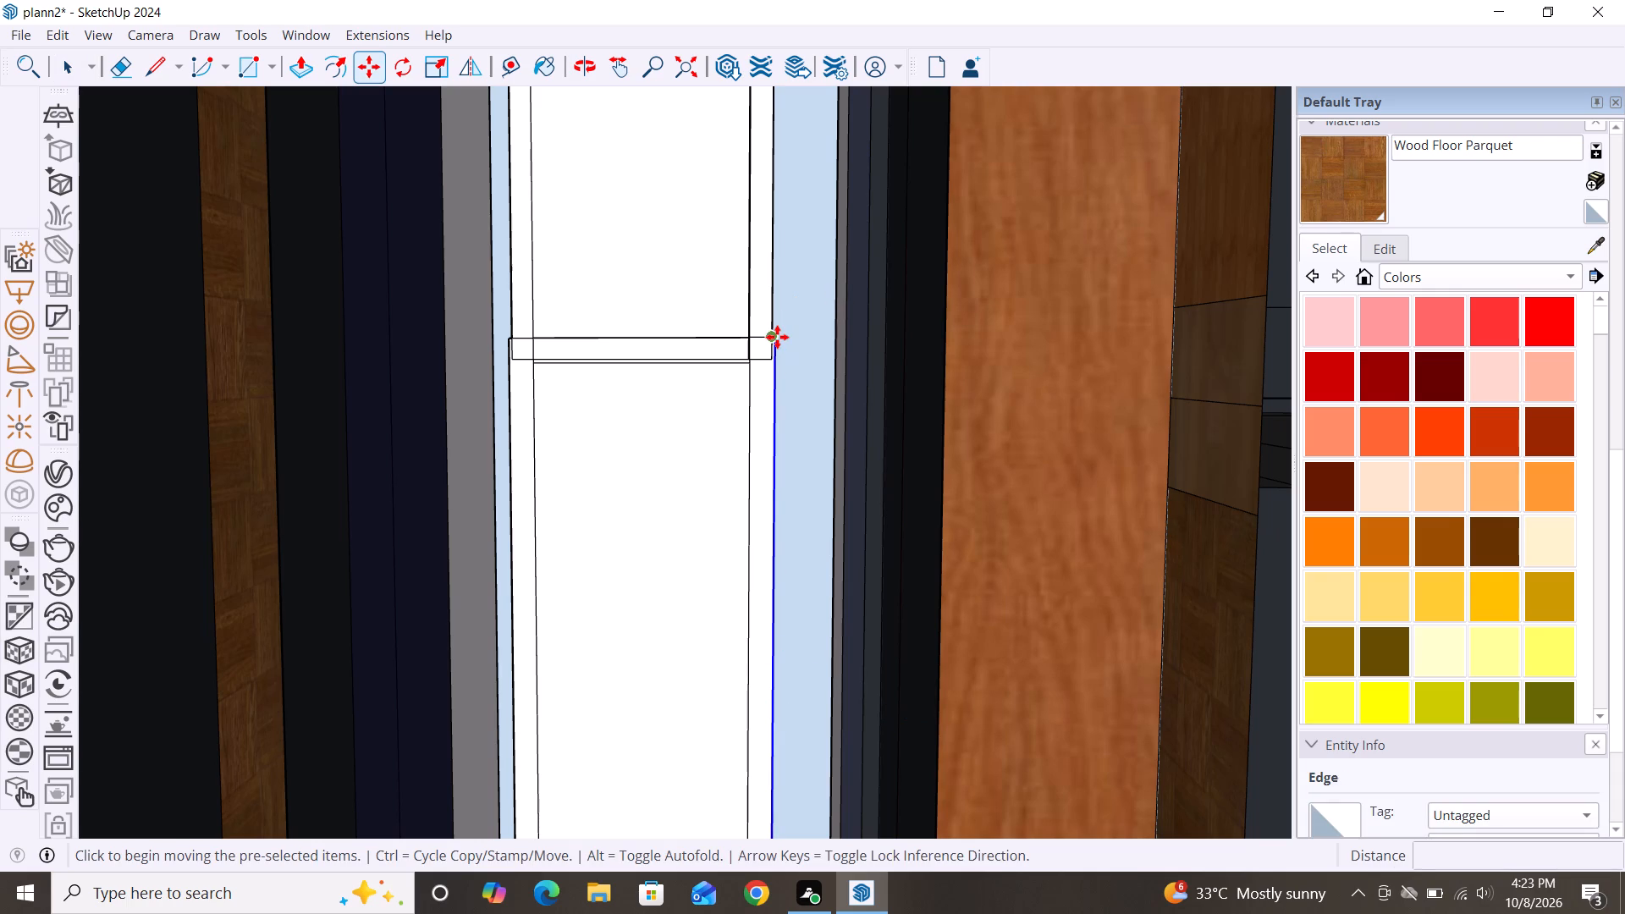
pyautogui.click(777, 337)
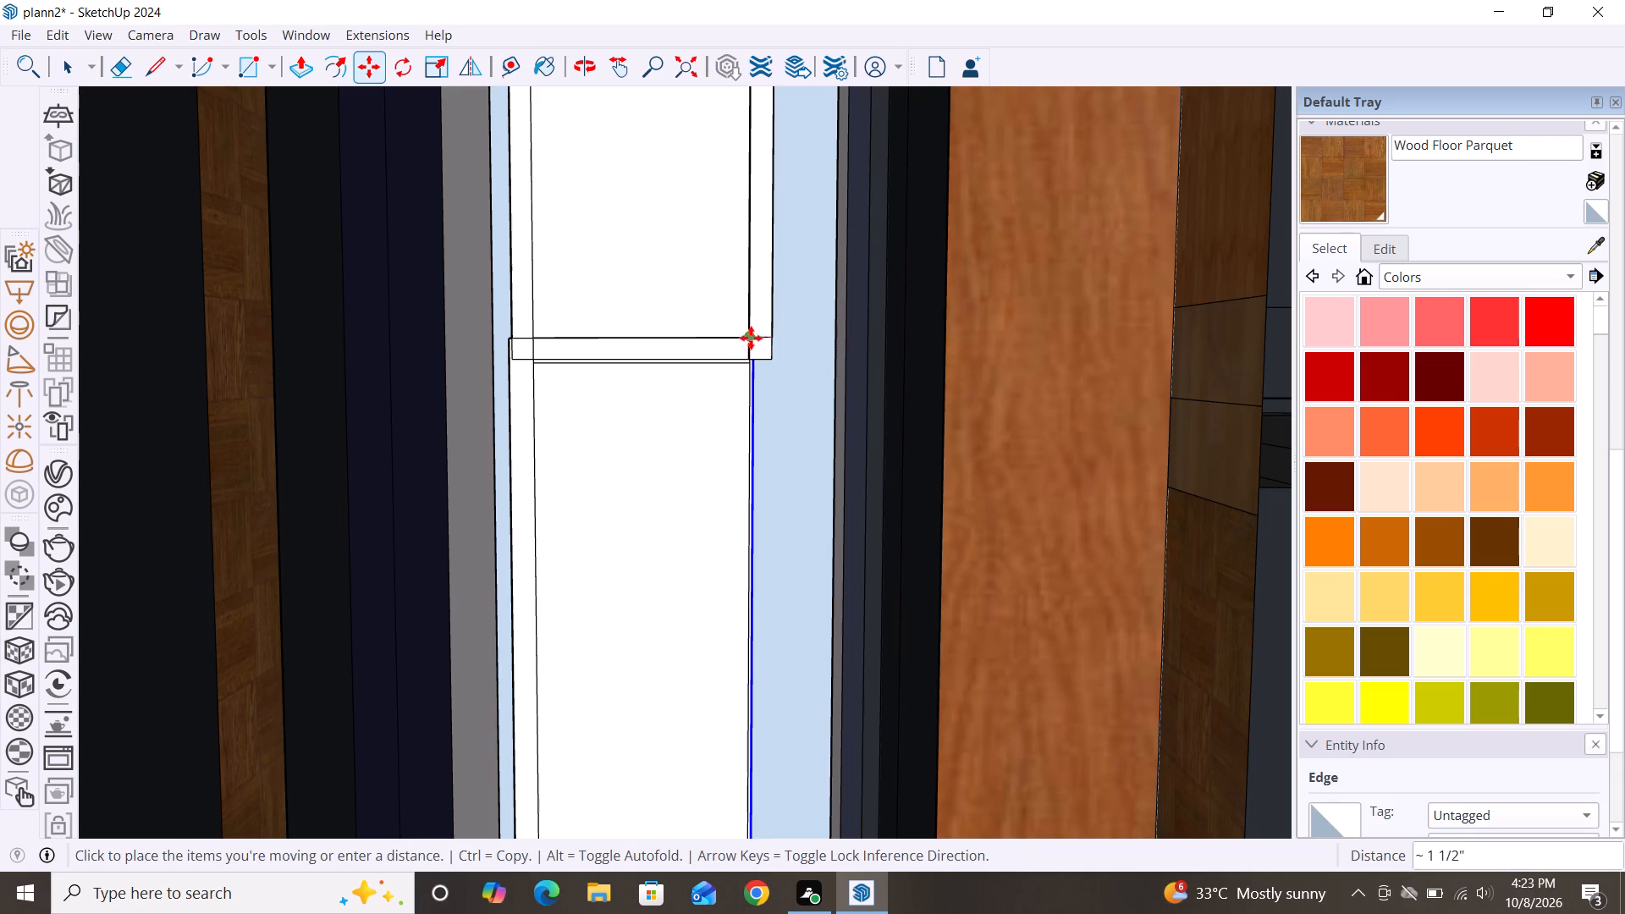
pyautogui.scroll(18, 775, 334)
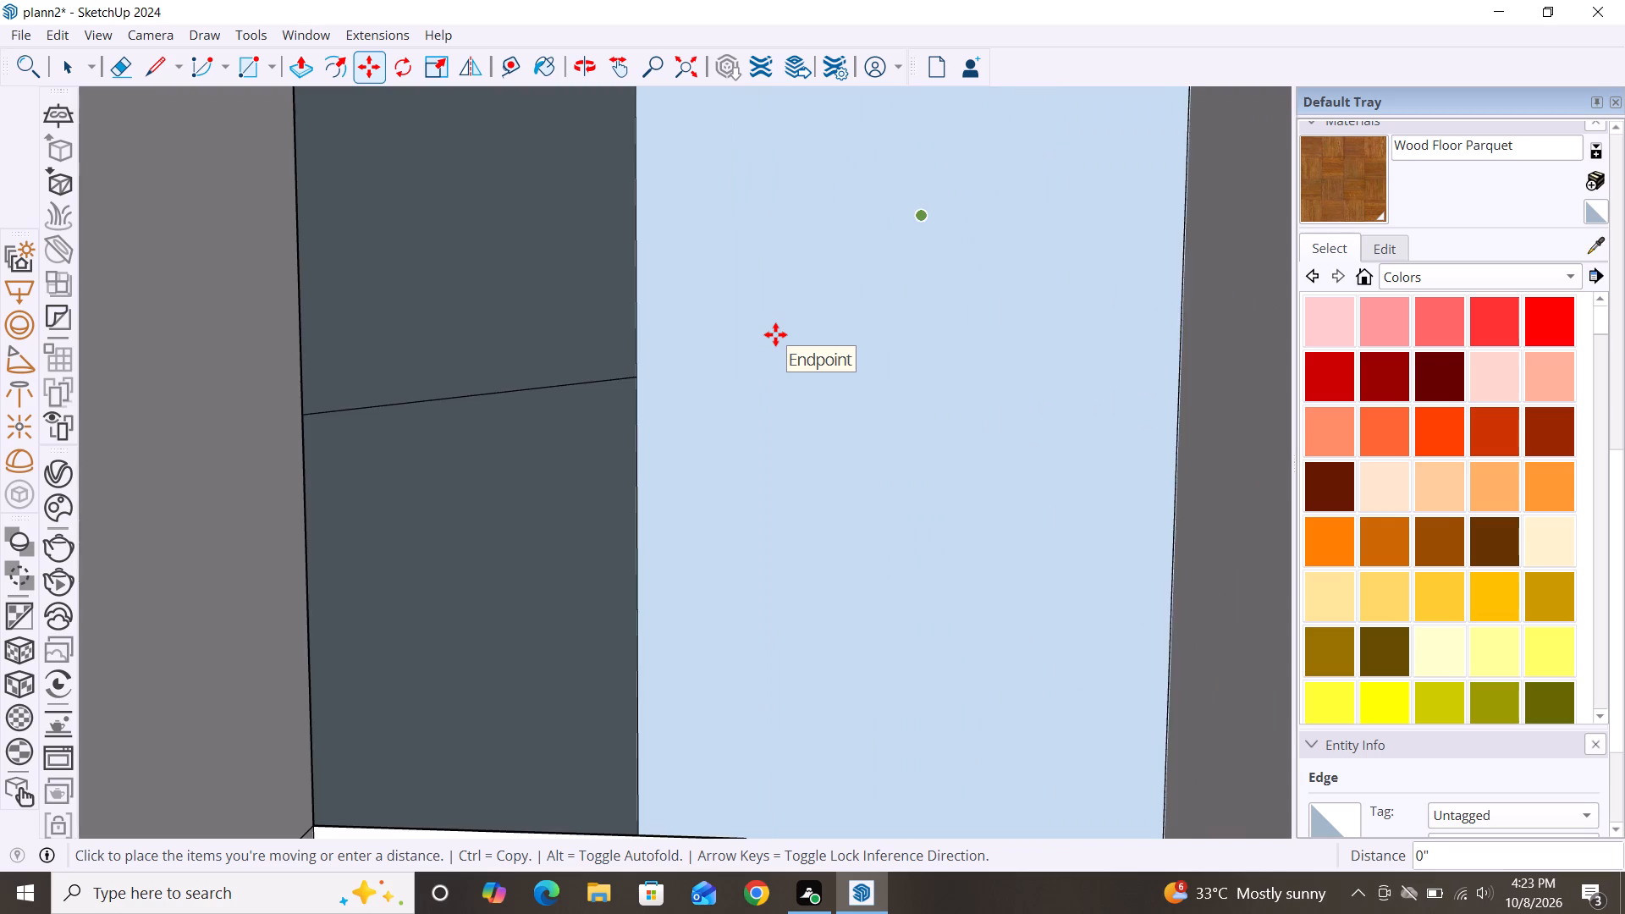
pyautogui.scroll(-7, 813, 332)
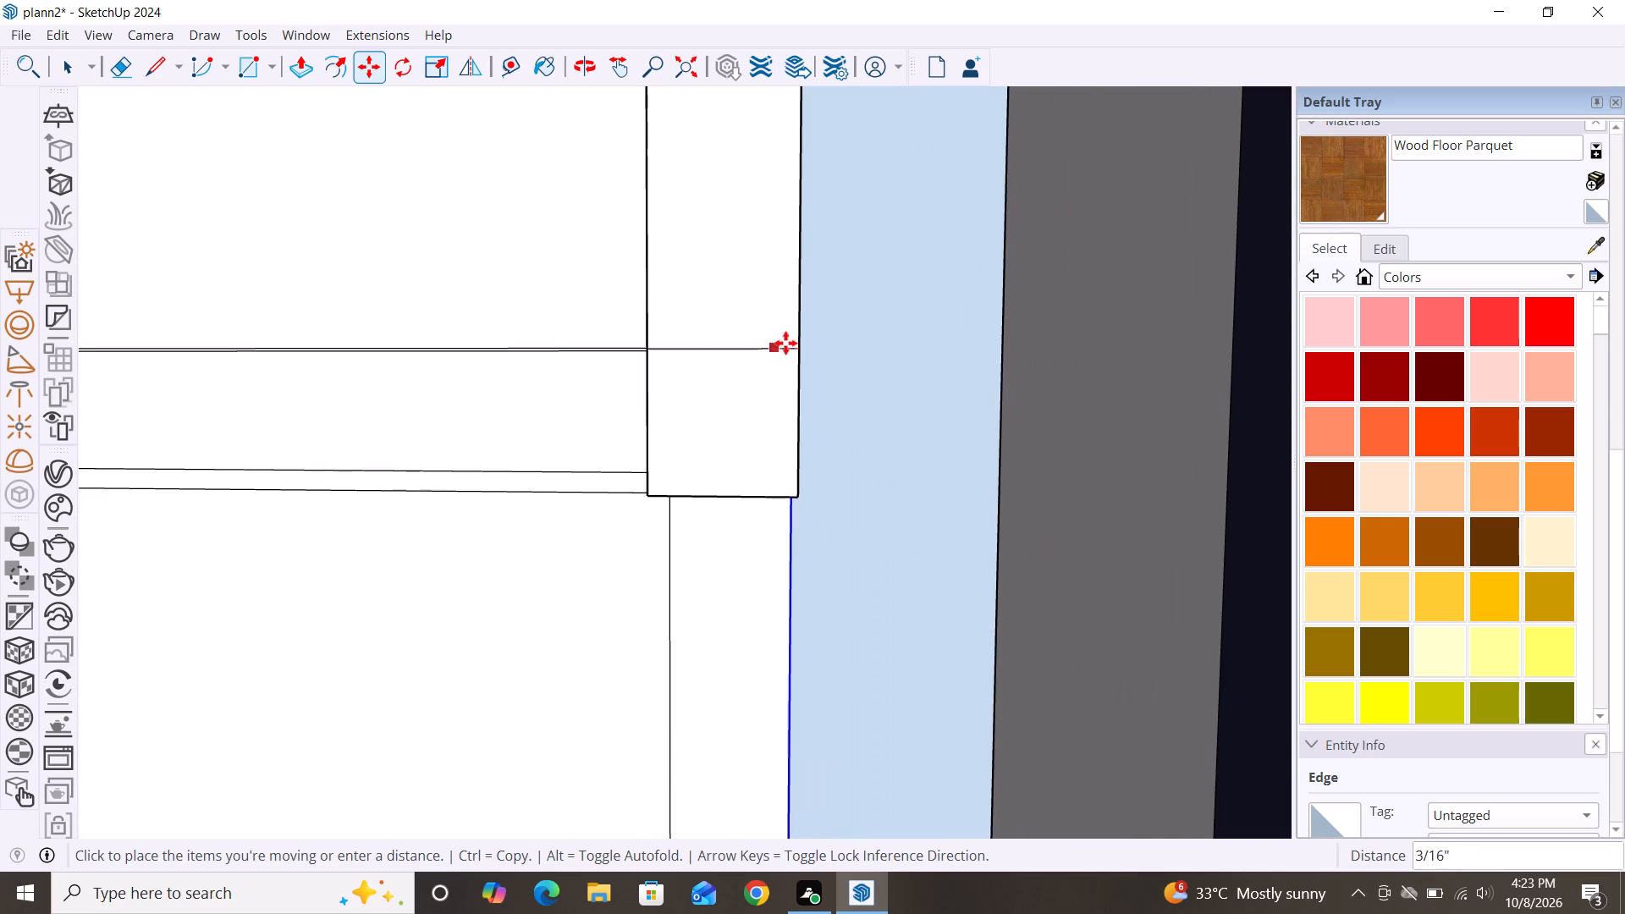
pyautogui.click(796, 345)
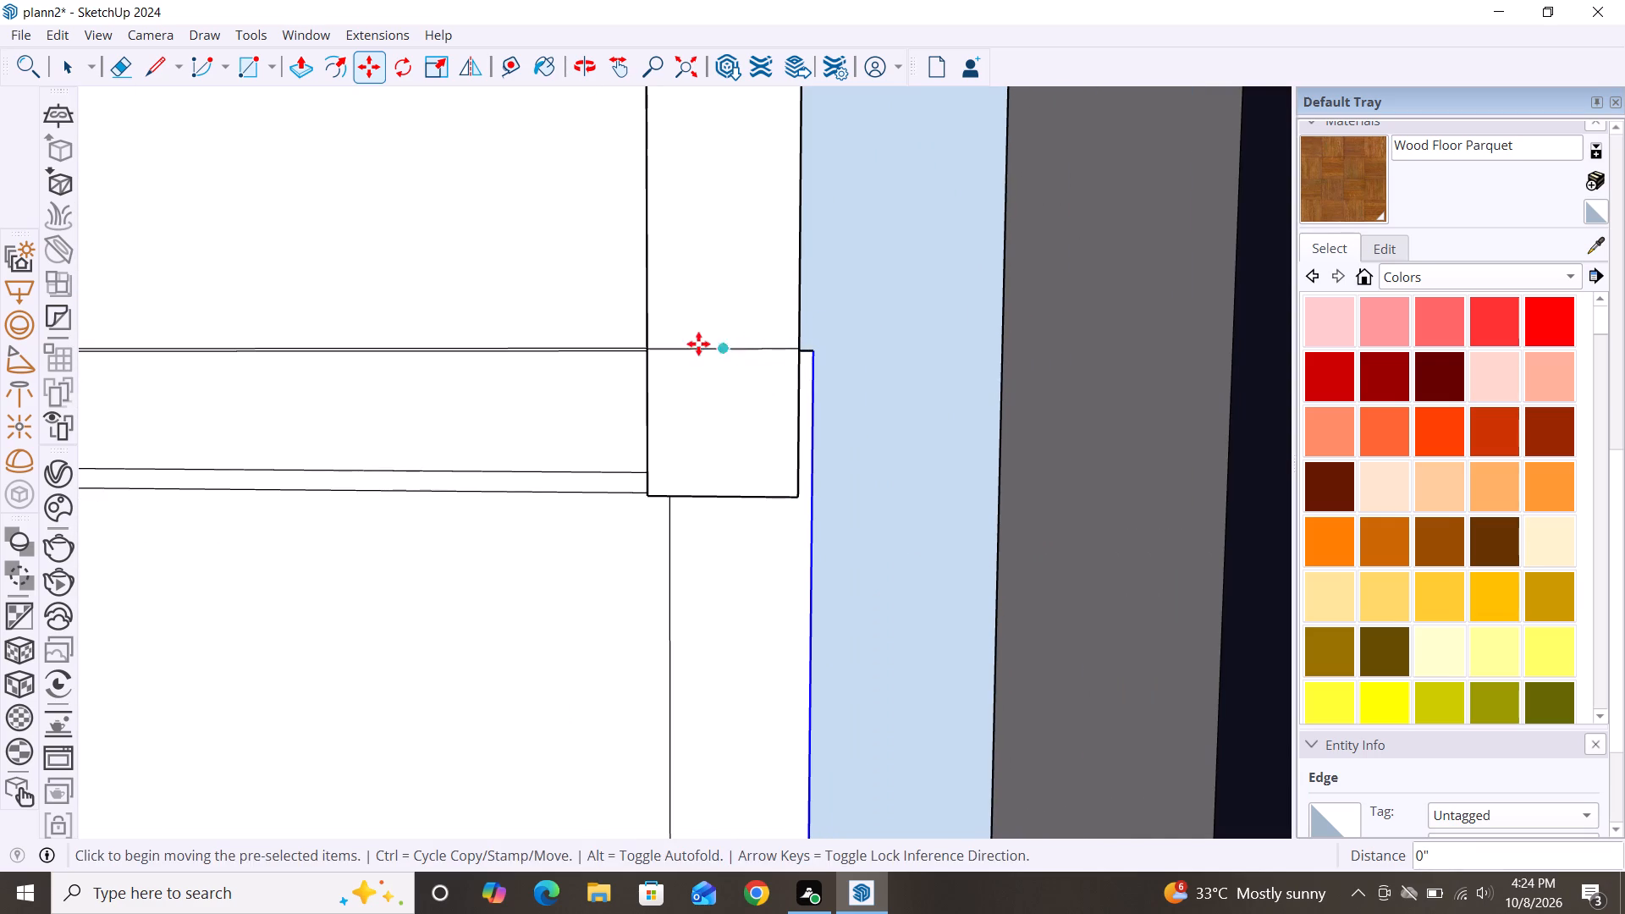
pyautogui.click(812, 356)
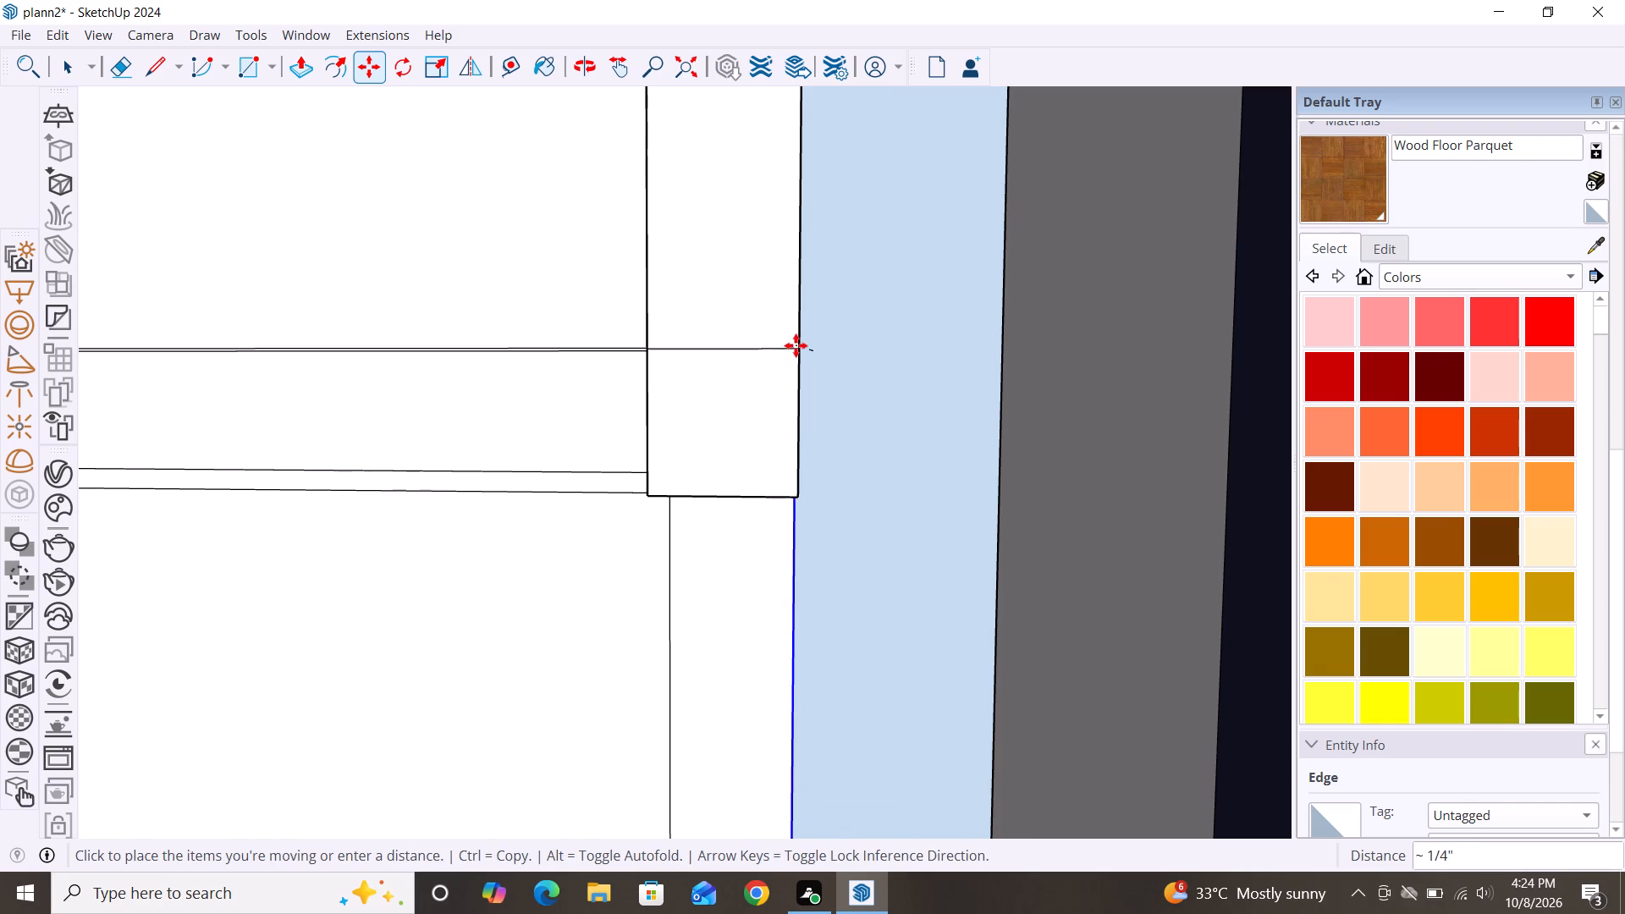
pyautogui.scroll(10, 796, 350)
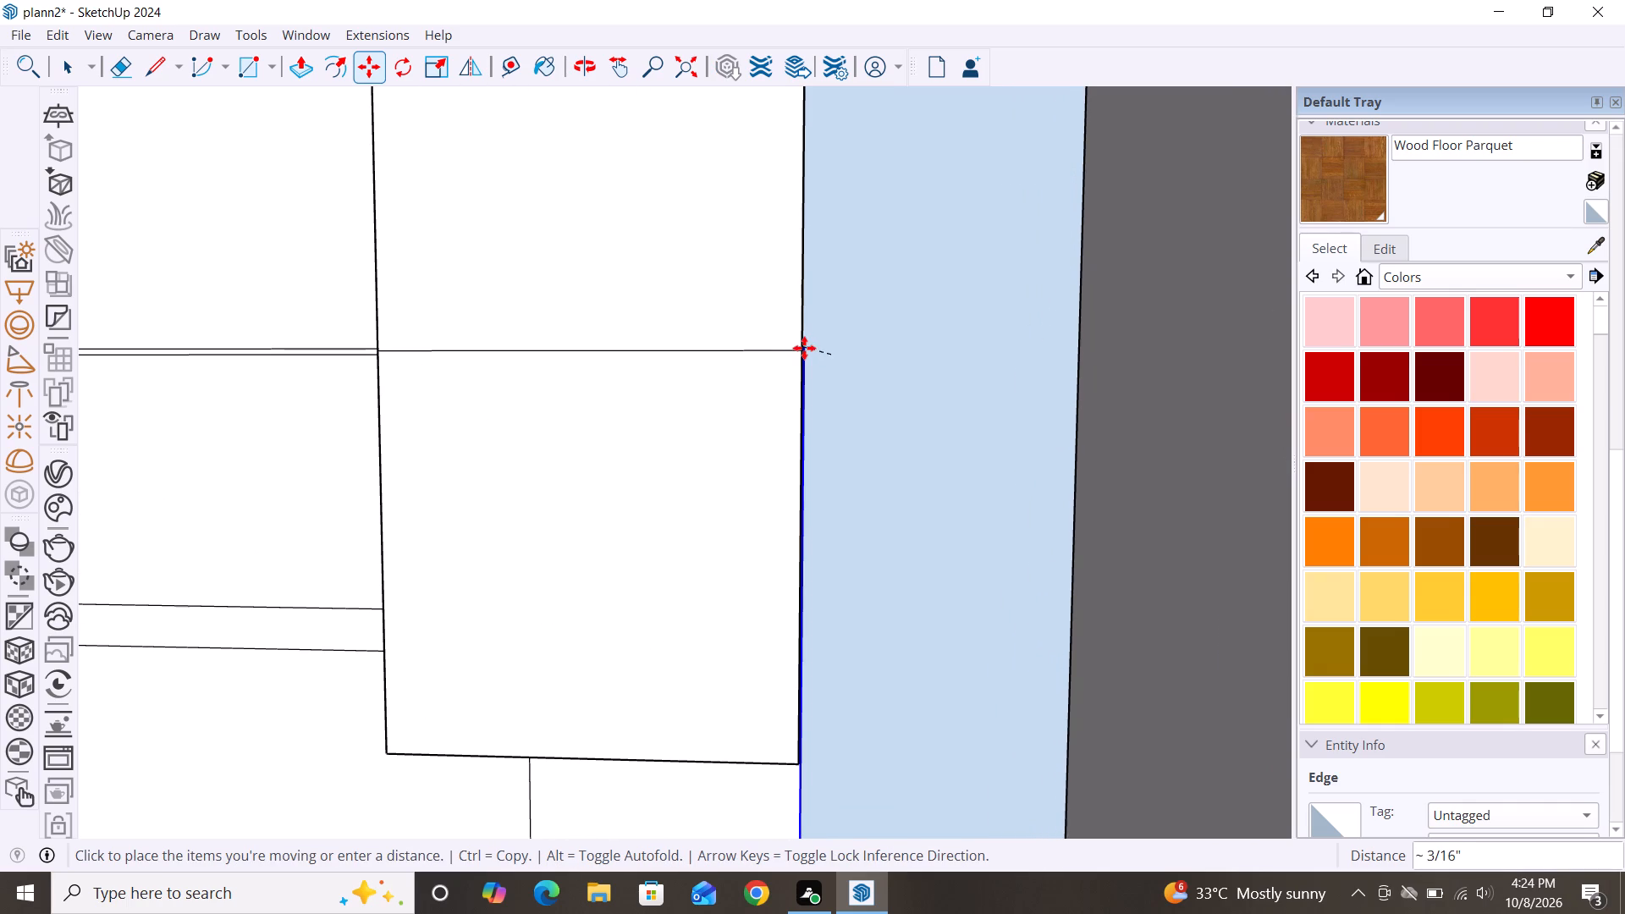
pyautogui.click(804, 348)
pyautogui.scroll(-8, 921, 313)
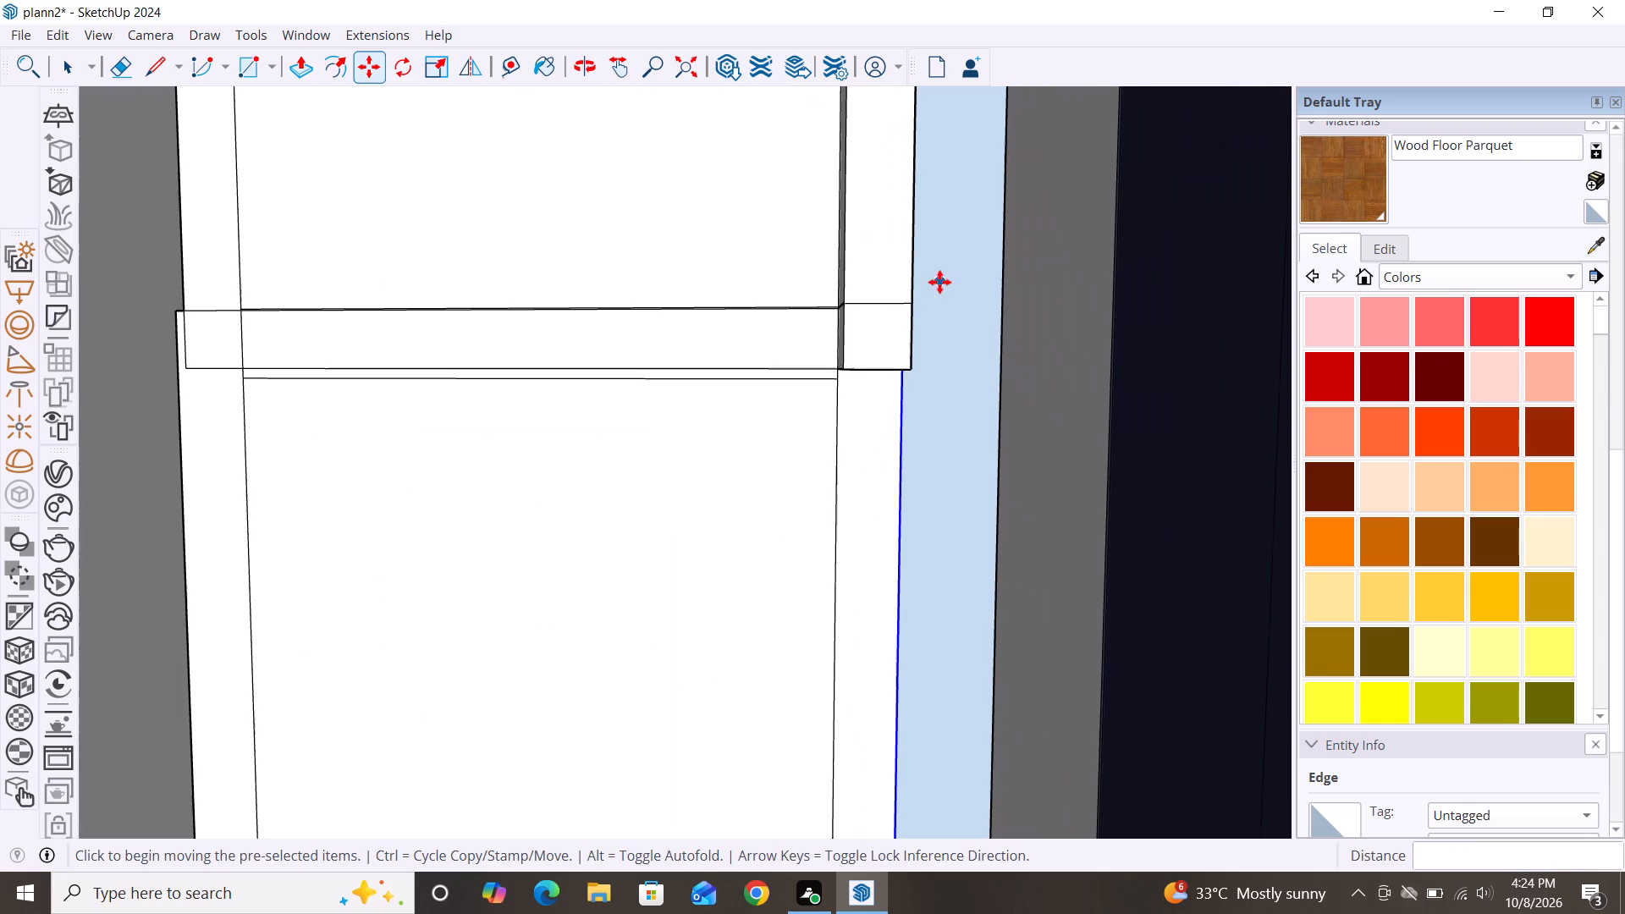
pyautogui.press('space')
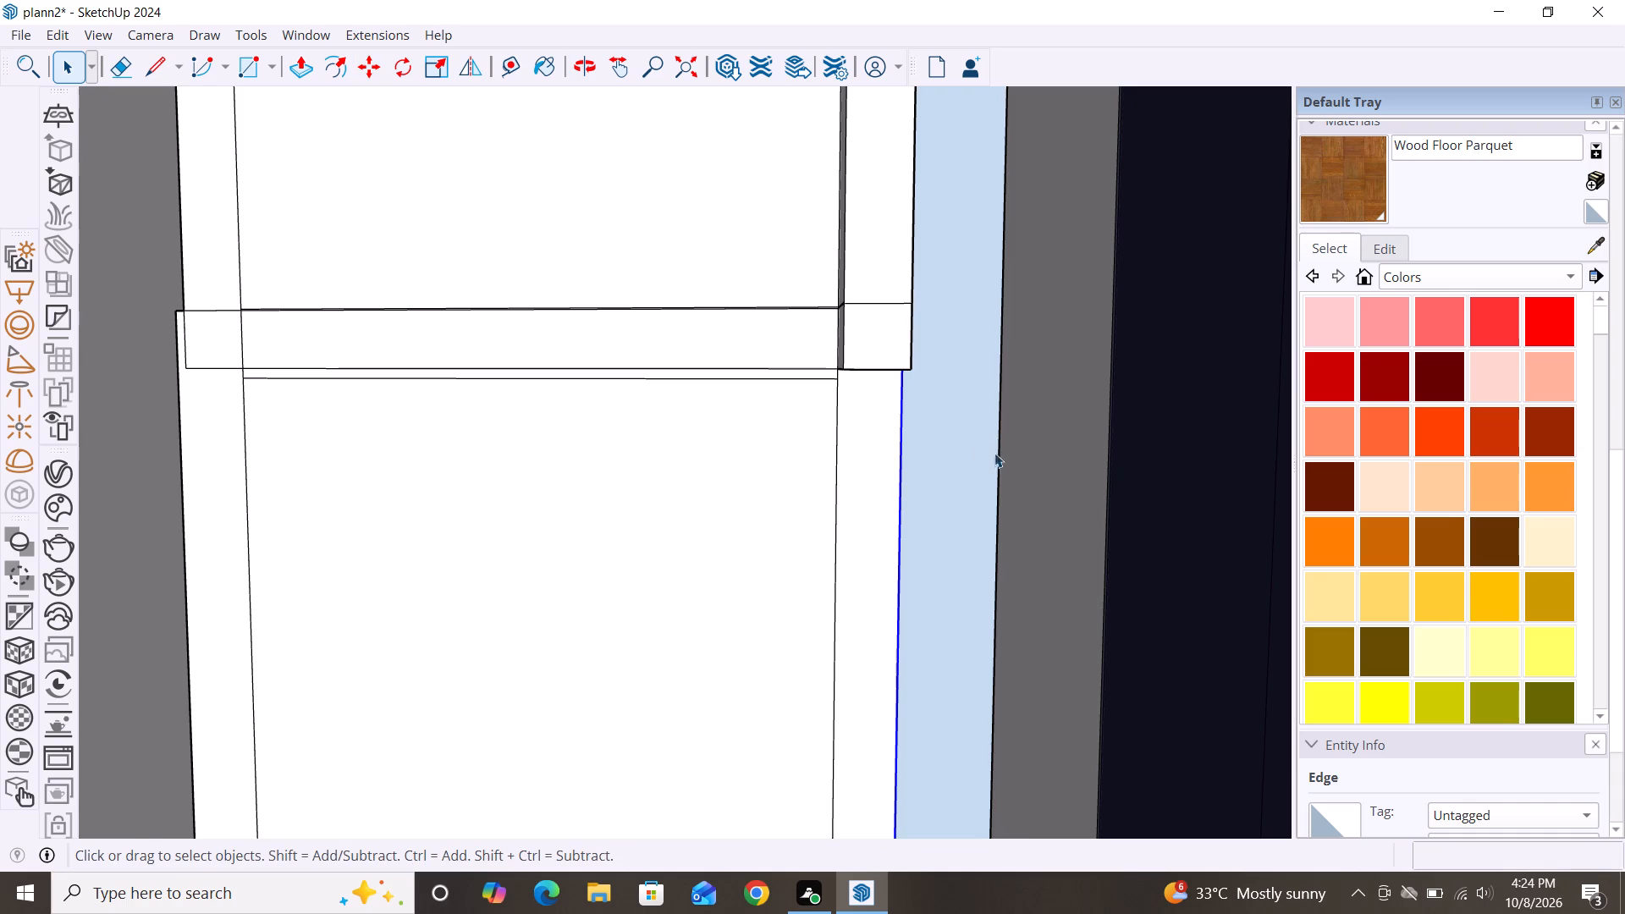
# Push/Pull the side and bottom strips of the lowest pane's frame outward 2 1/2", level with the right strip above.
pyautogui.keyDown('alt'); pyautogui.moveTo(1032, 527); pyautogui.dragTo(803, 549, button='middle'); pyautogui.keyUp('alt')
pyautogui.moveTo(793, 546); pyautogui.dragTo(1145, 535, button='middle')
pyautogui.click(679, 65)
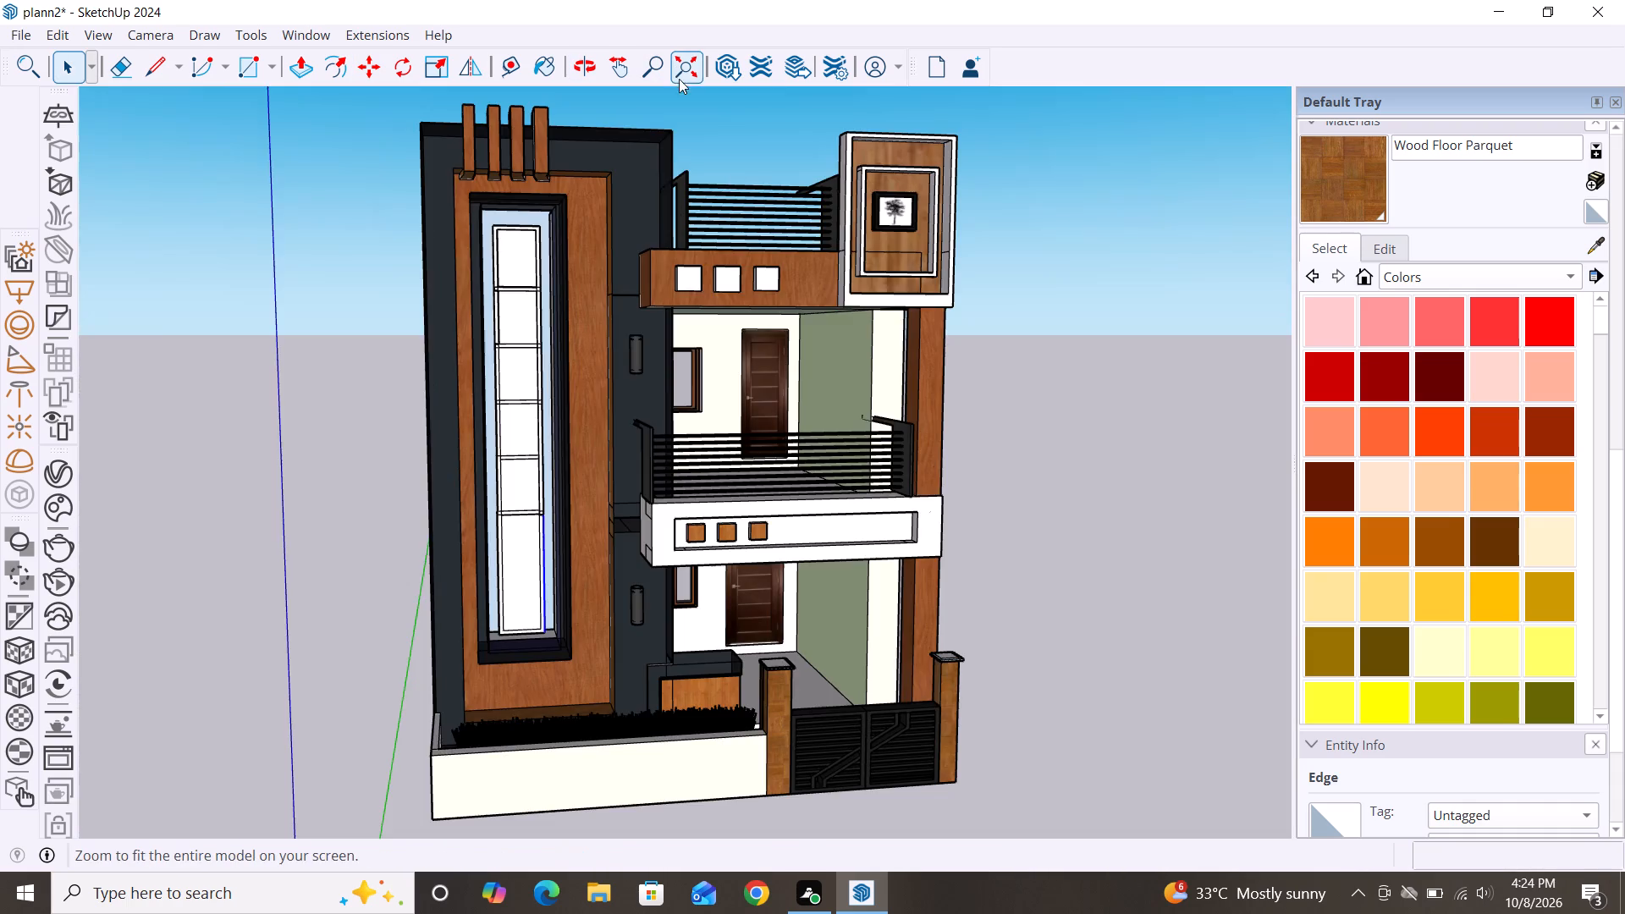
pyautogui.scroll(-2, 916, 377)
pyautogui.scroll(12, 603, 432)
pyautogui.scroll(-3, 644, 383)
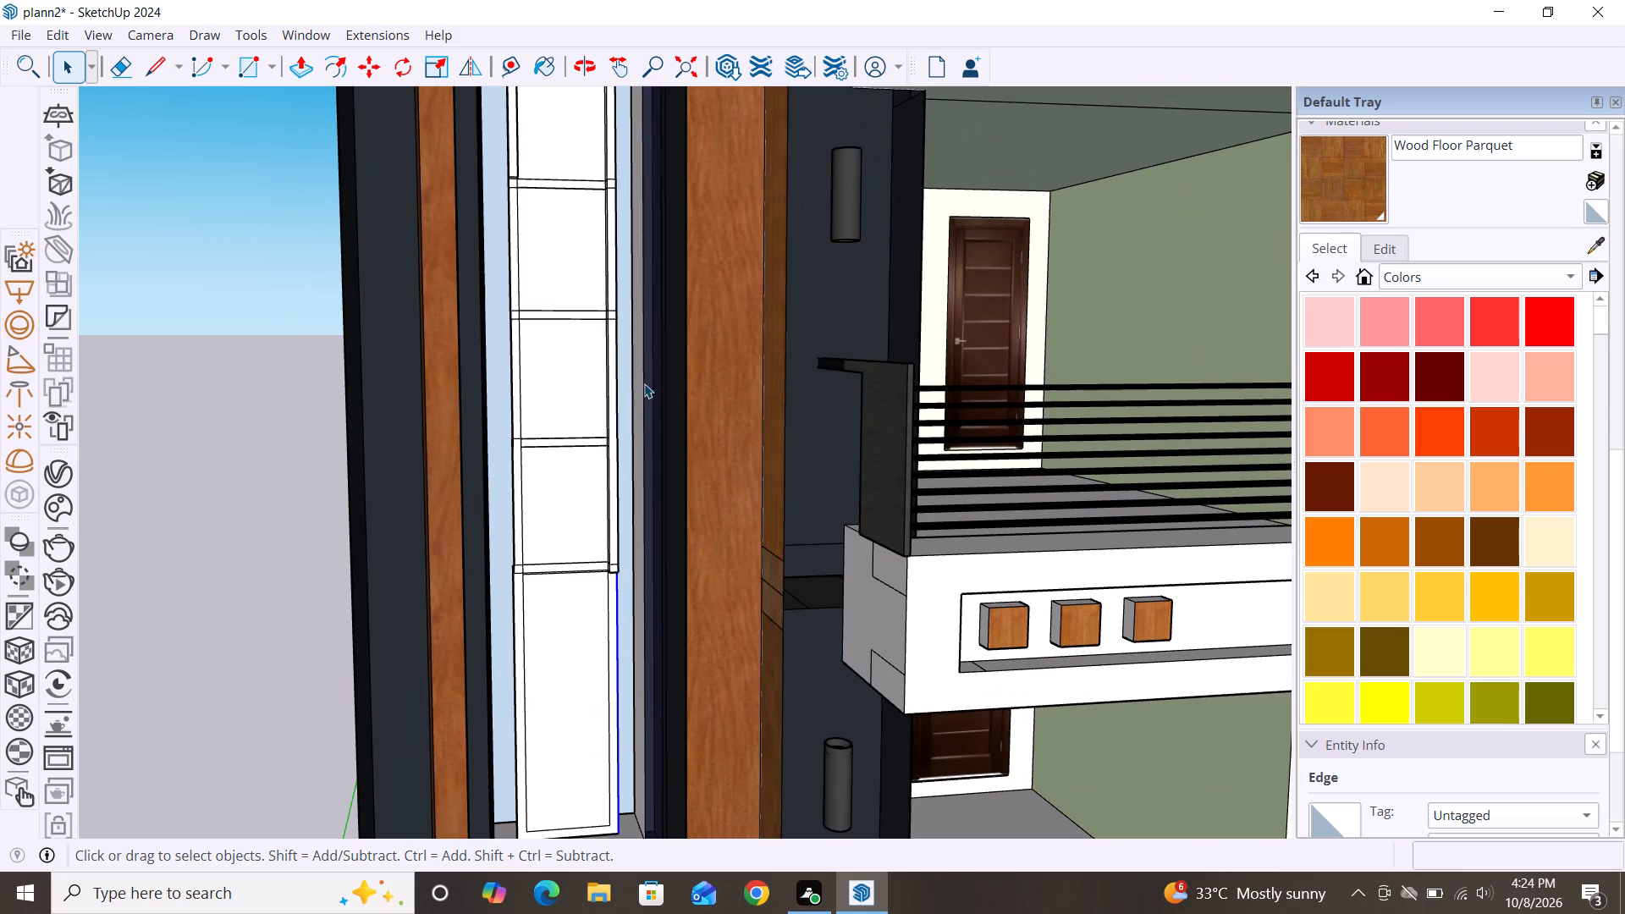
pyautogui.click(300, 431)
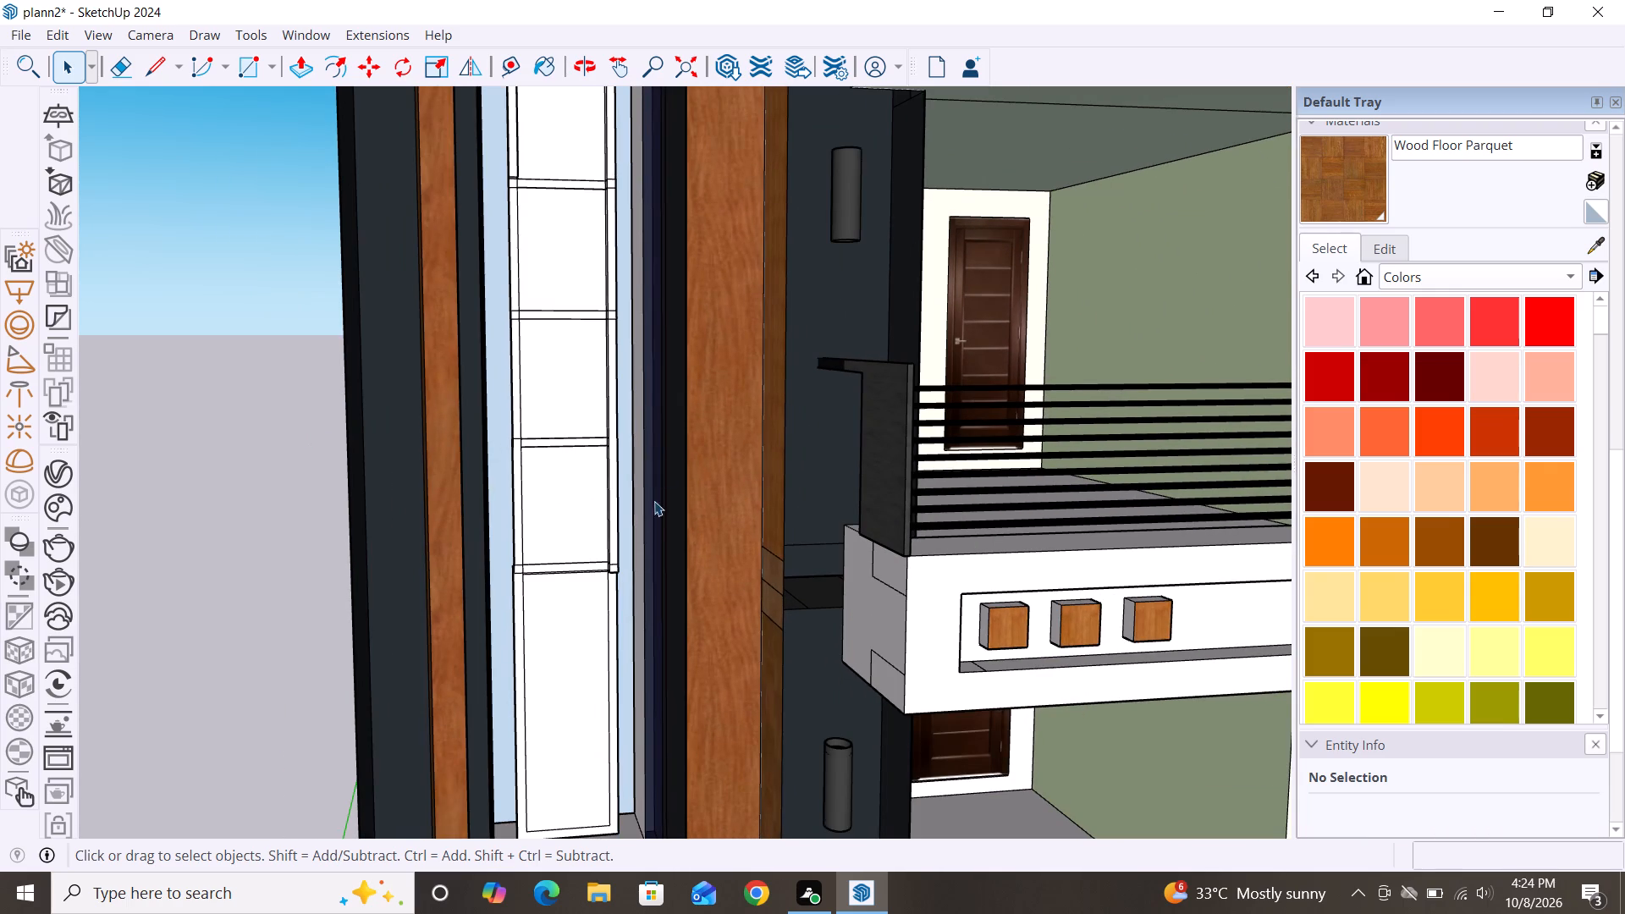
pyautogui.scroll(-2, 729, 436)
pyautogui.scroll(5, 619, 523)
pyautogui.scroll(9, 669, 586)
pyautogui.scroll(-4, 686, 360)
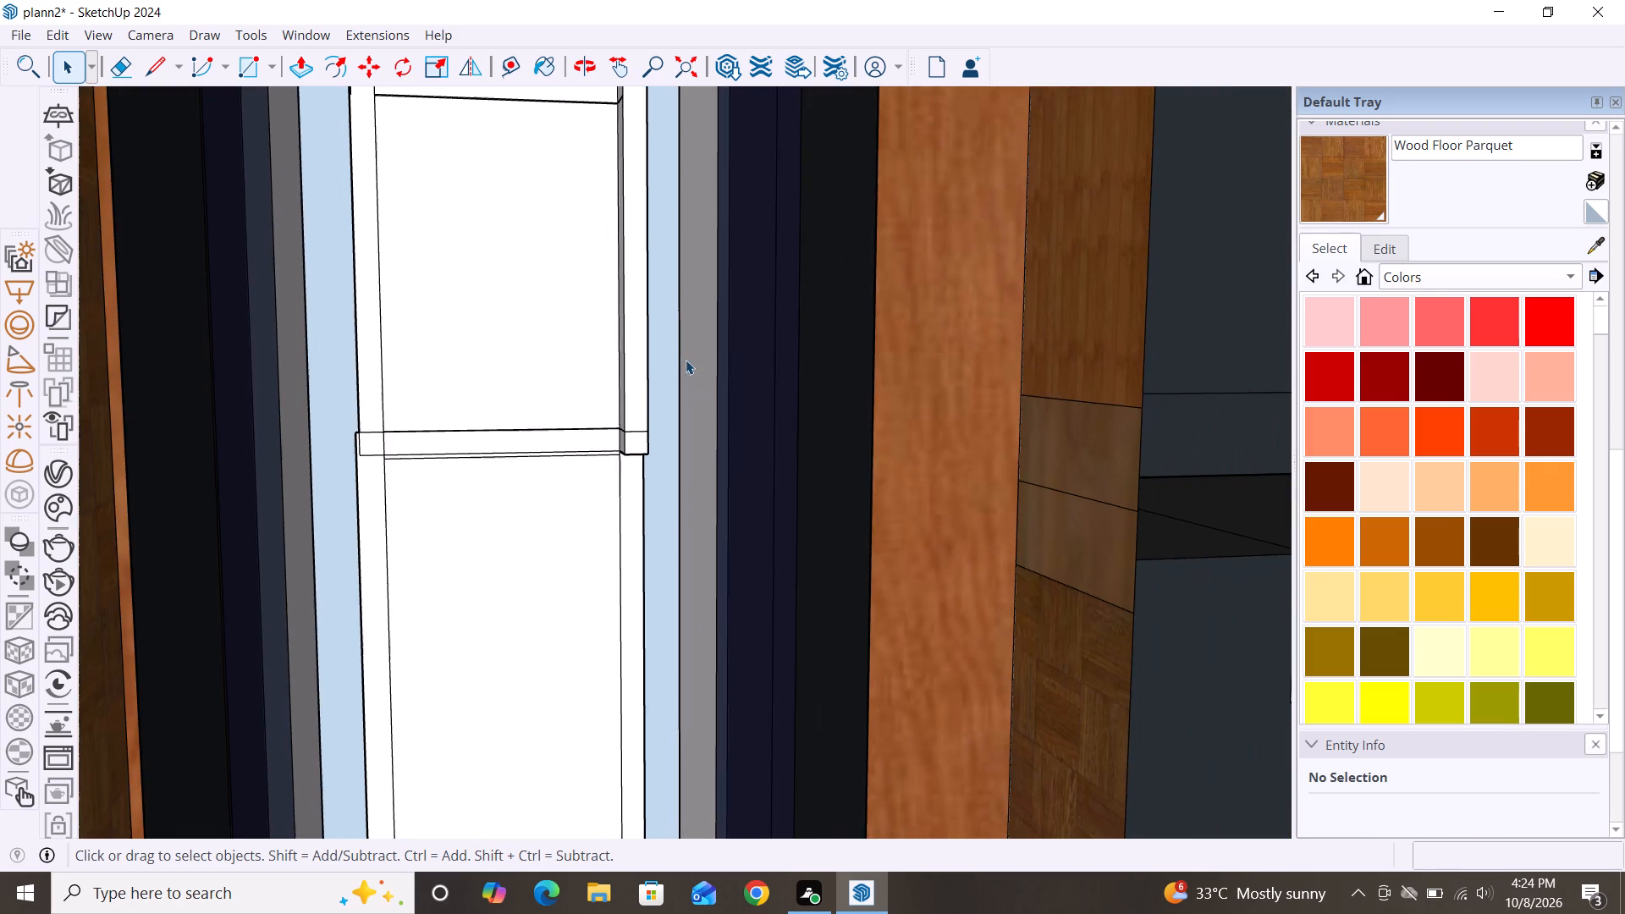
pyautogui.press('p')
pyautogui.click(633, 618)
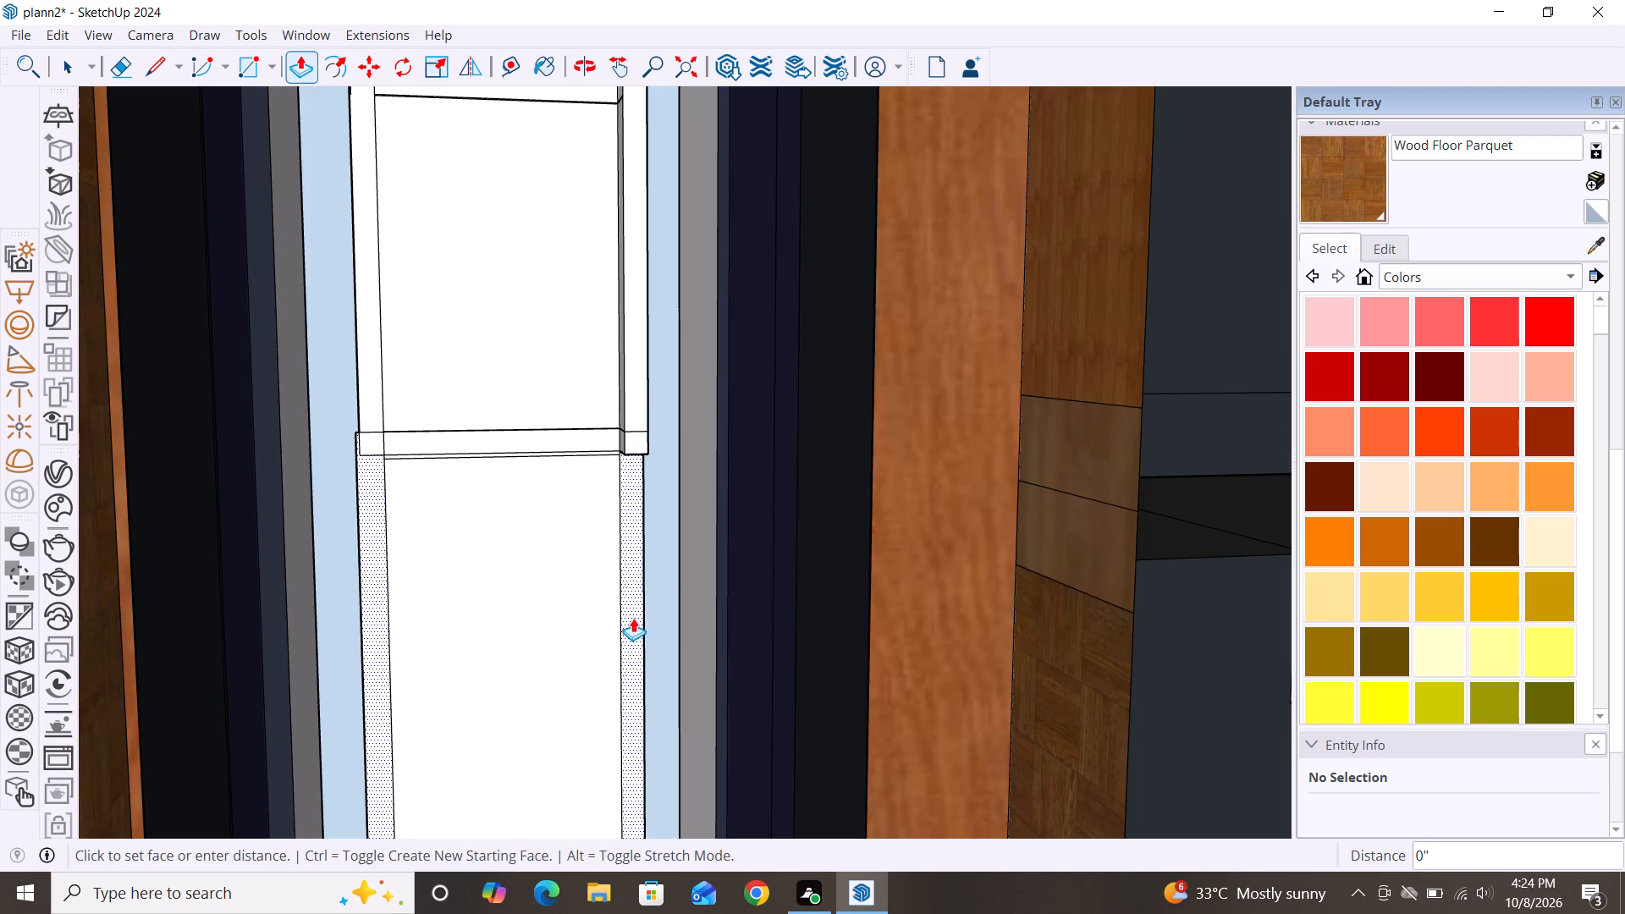
pyautogui.click(641, 392)
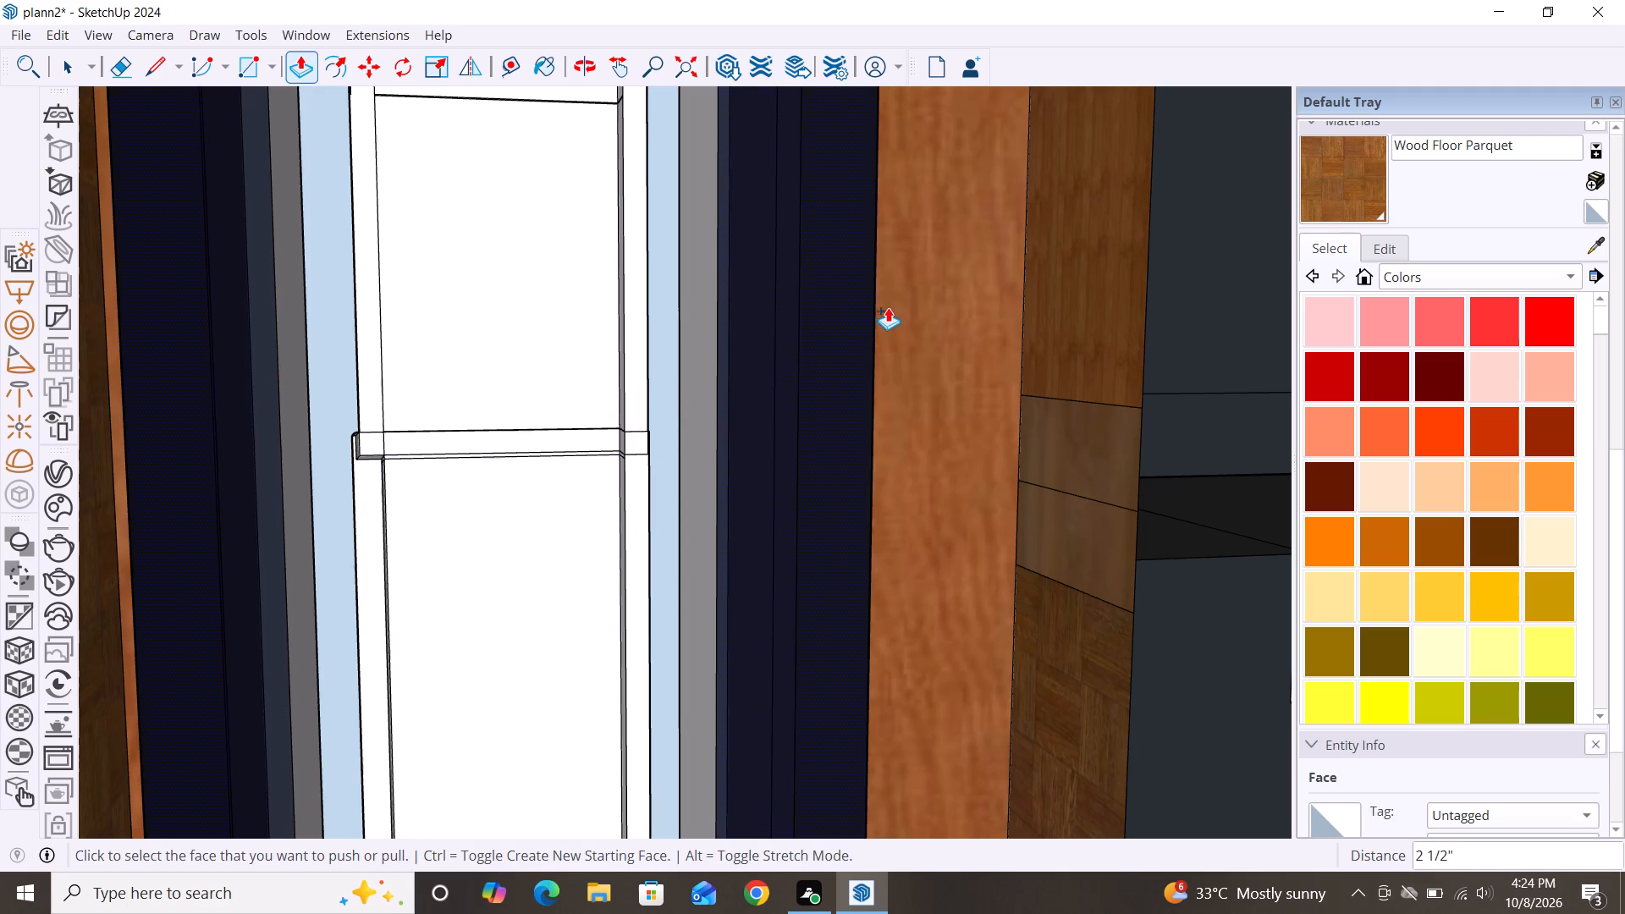
# Push/Pull the left corner piece below the tower window's fifth pane outward 2 1/2", level with the frame strip below it.
pyautogui.scroll(-11, 888, 307)
pyautogui.scroll(4, 801, 620)
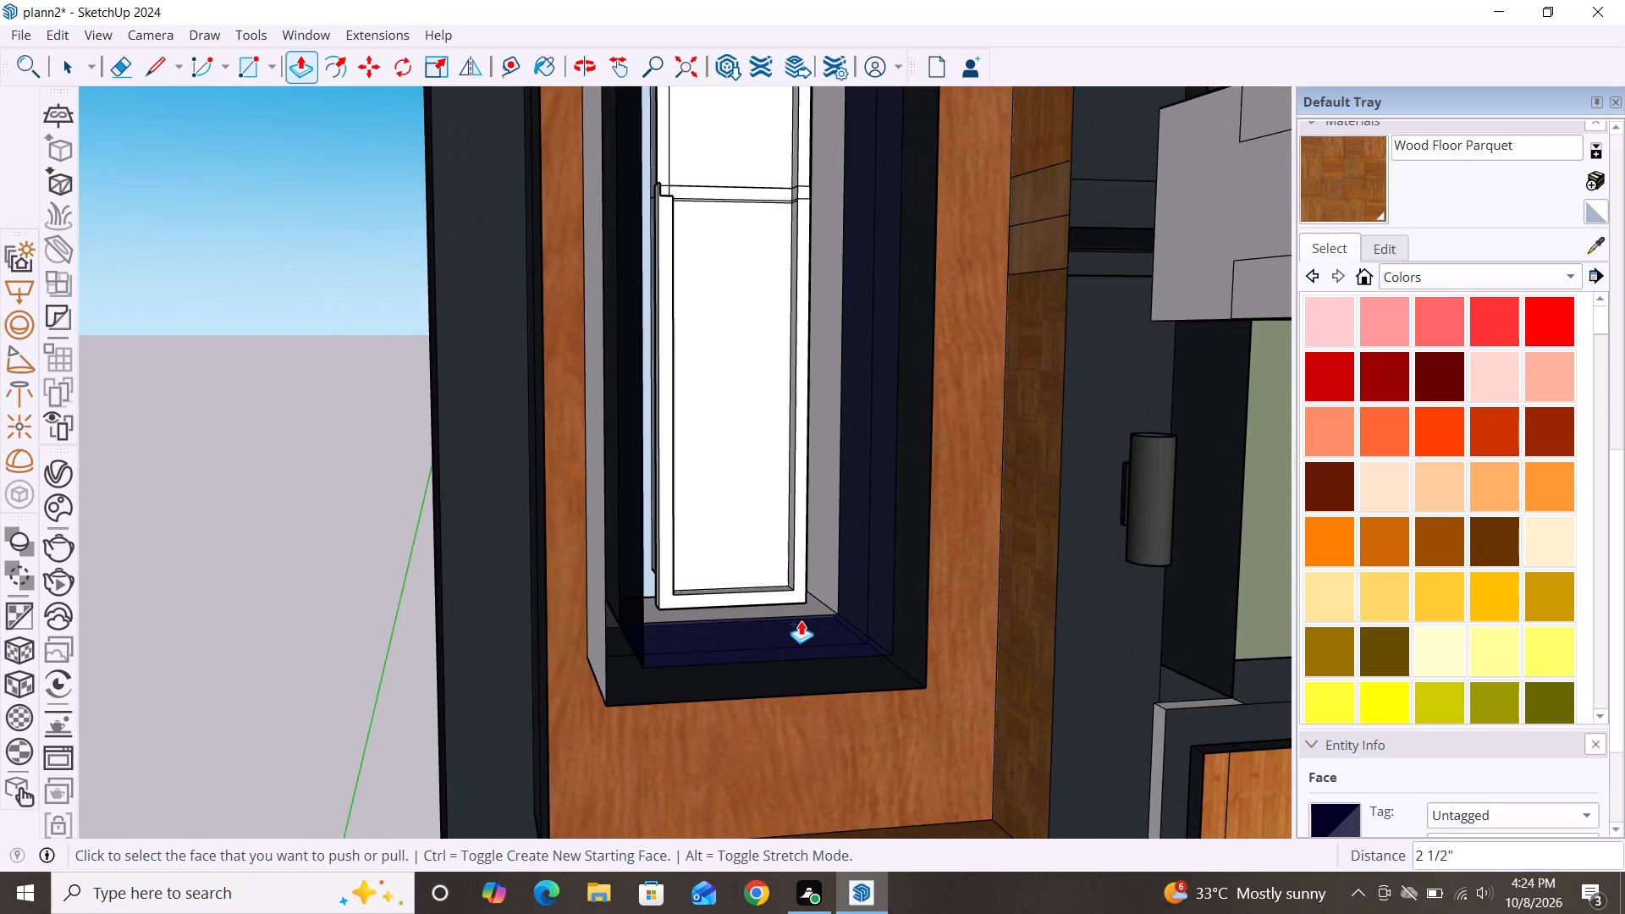
pyautogui.scroll(-3, 741, 576)
pyautogui.scroll(-3, 739, 482)
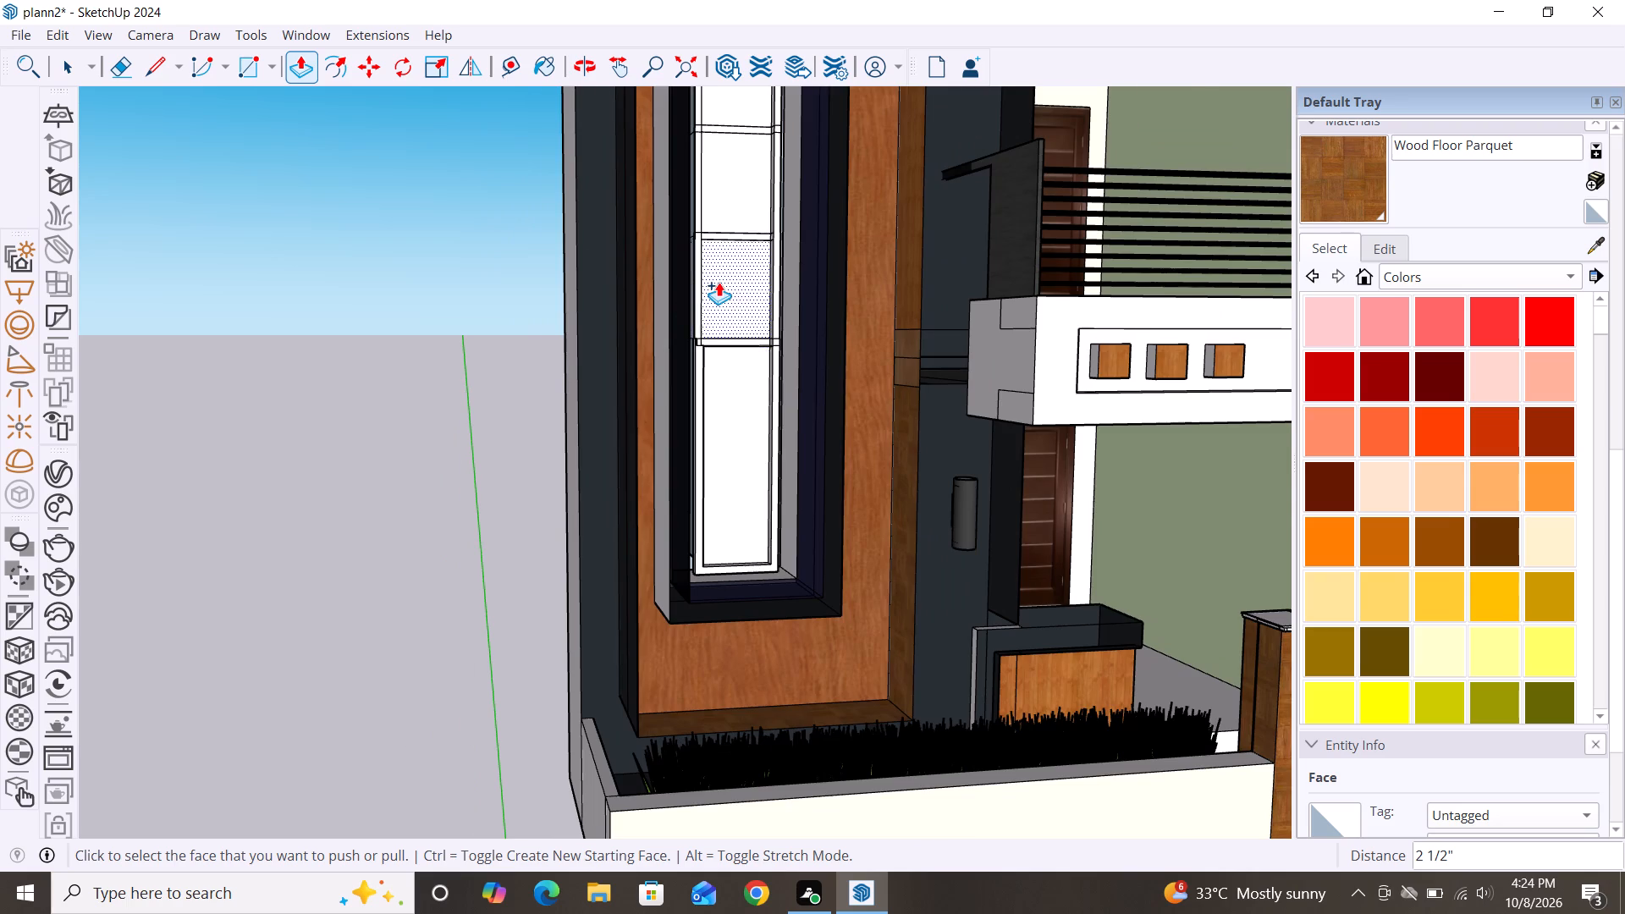
pyautogui.scroll(12, 719, 282)
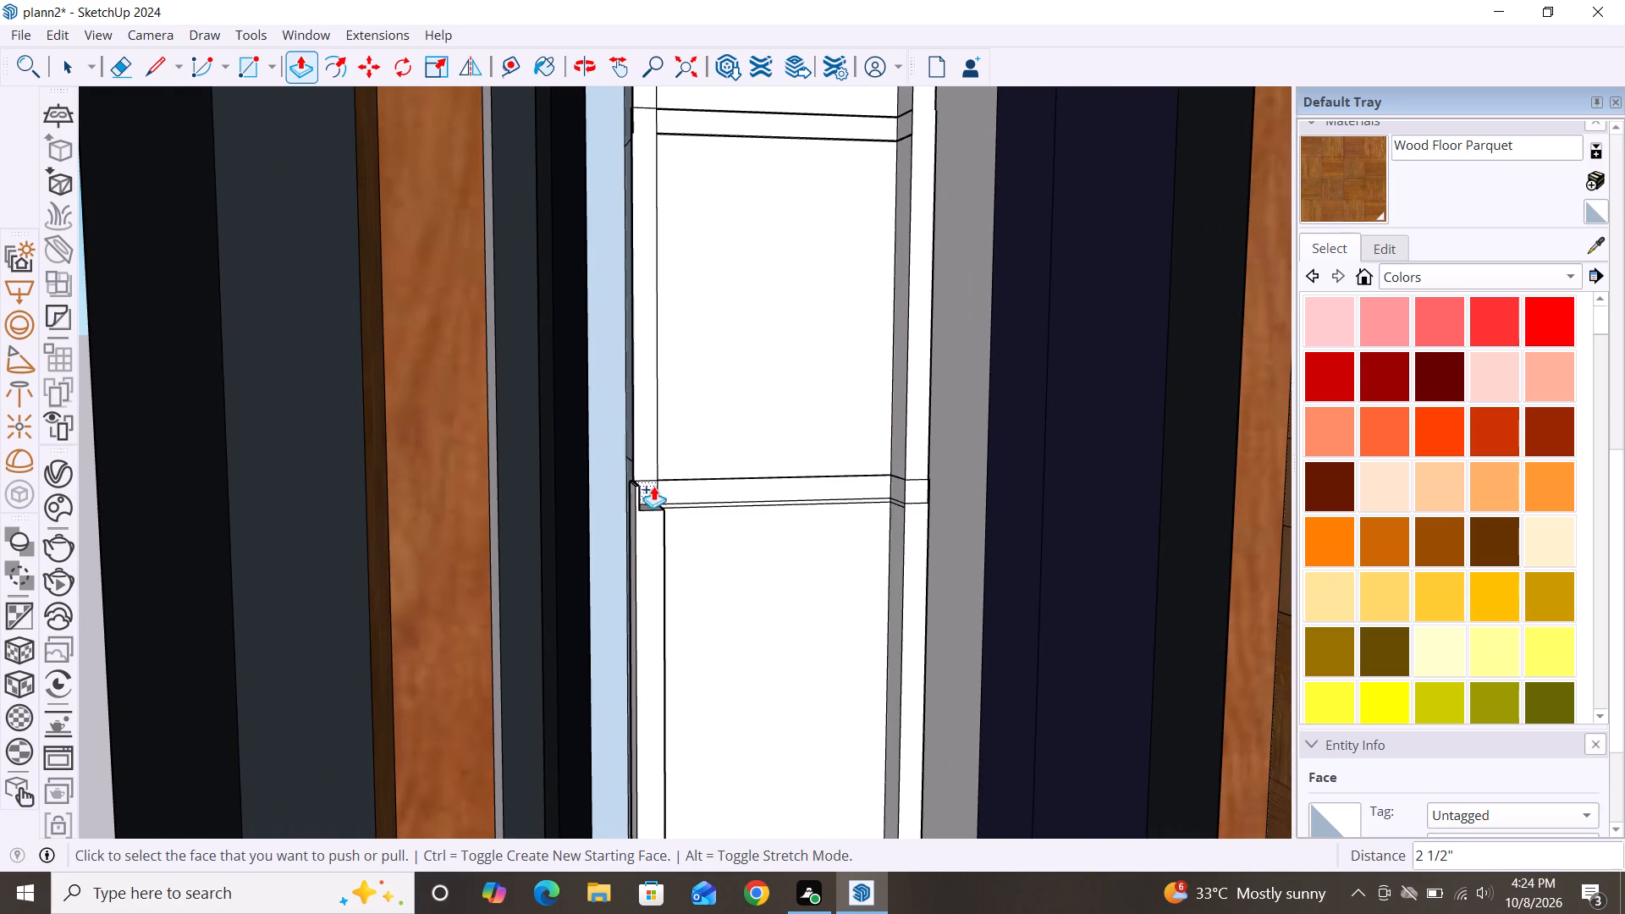
pyautogui.click(649, 493)
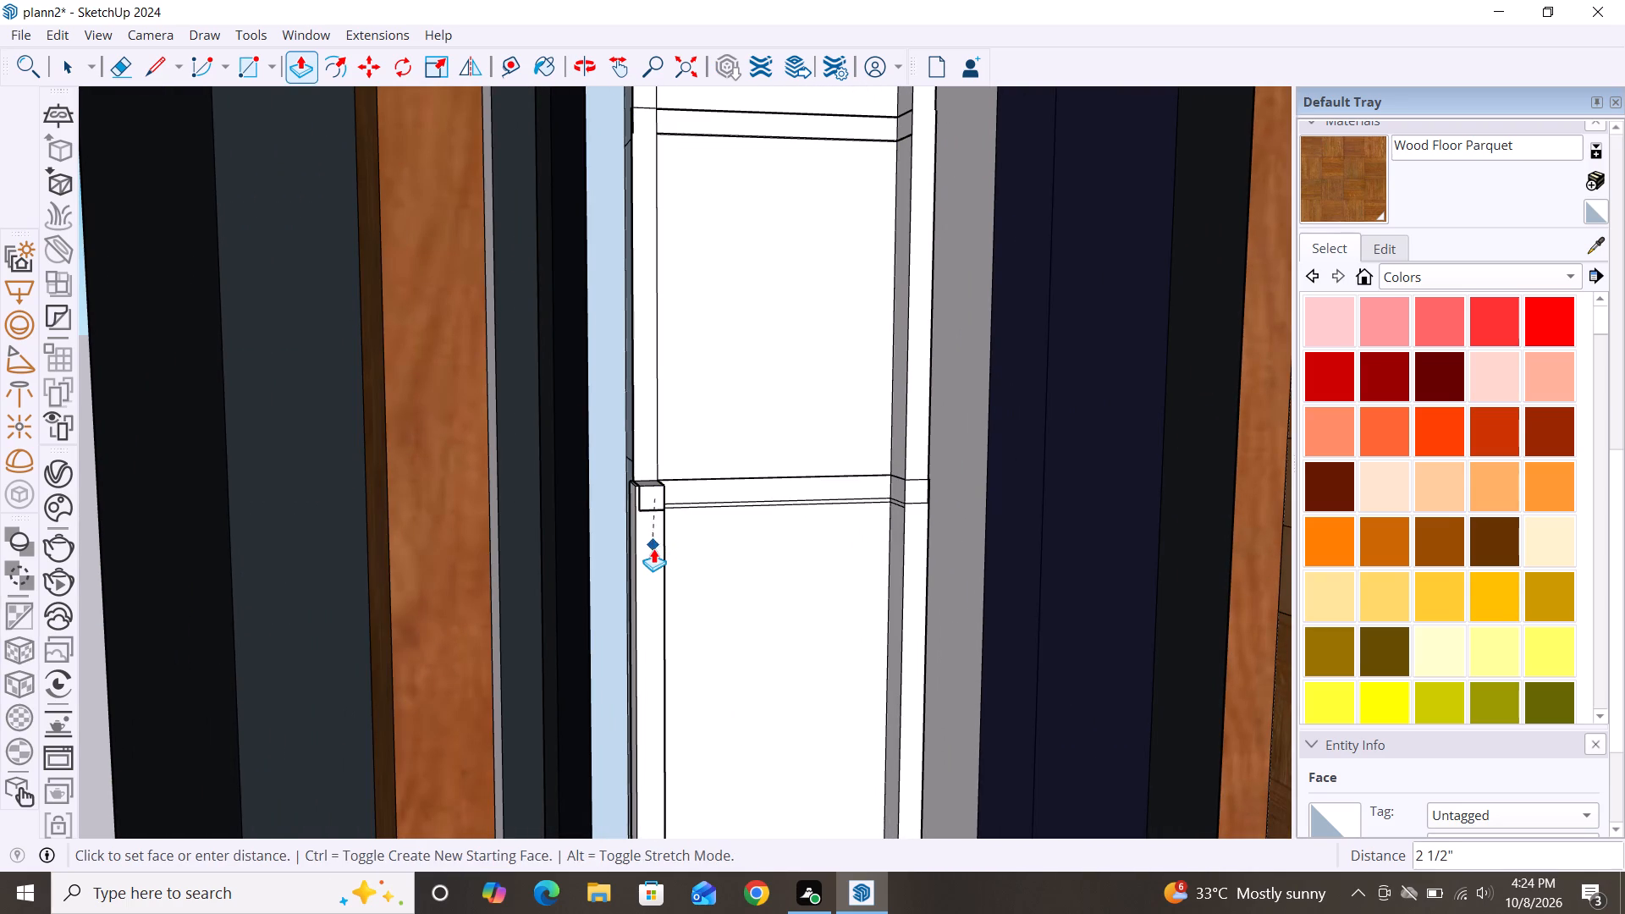
pyautogui.click(653, 548)
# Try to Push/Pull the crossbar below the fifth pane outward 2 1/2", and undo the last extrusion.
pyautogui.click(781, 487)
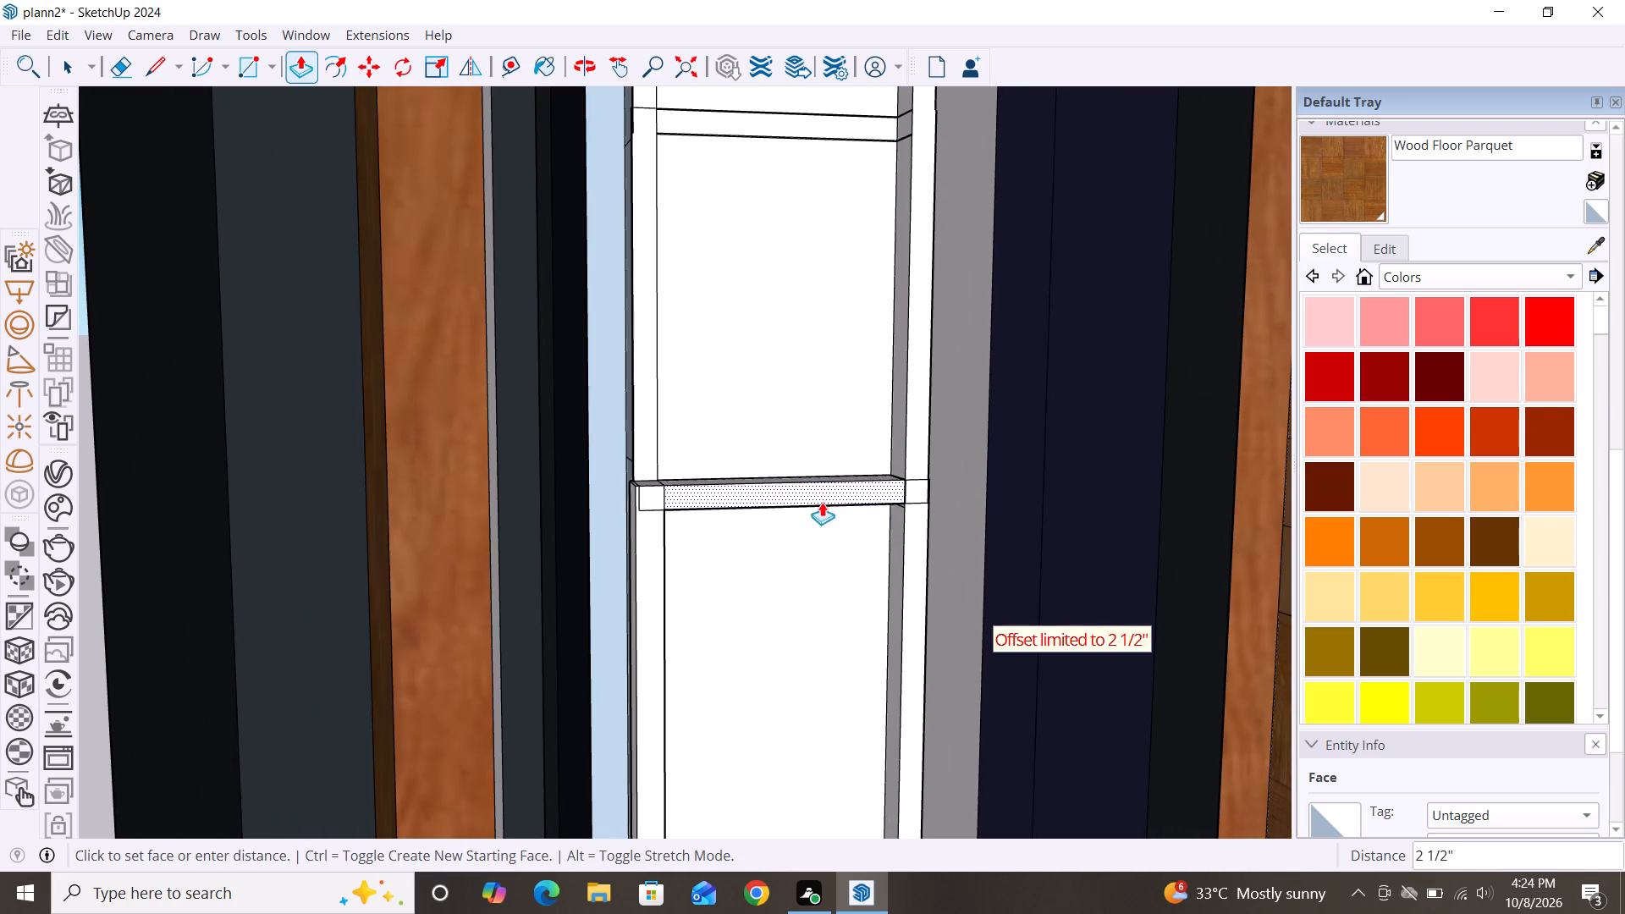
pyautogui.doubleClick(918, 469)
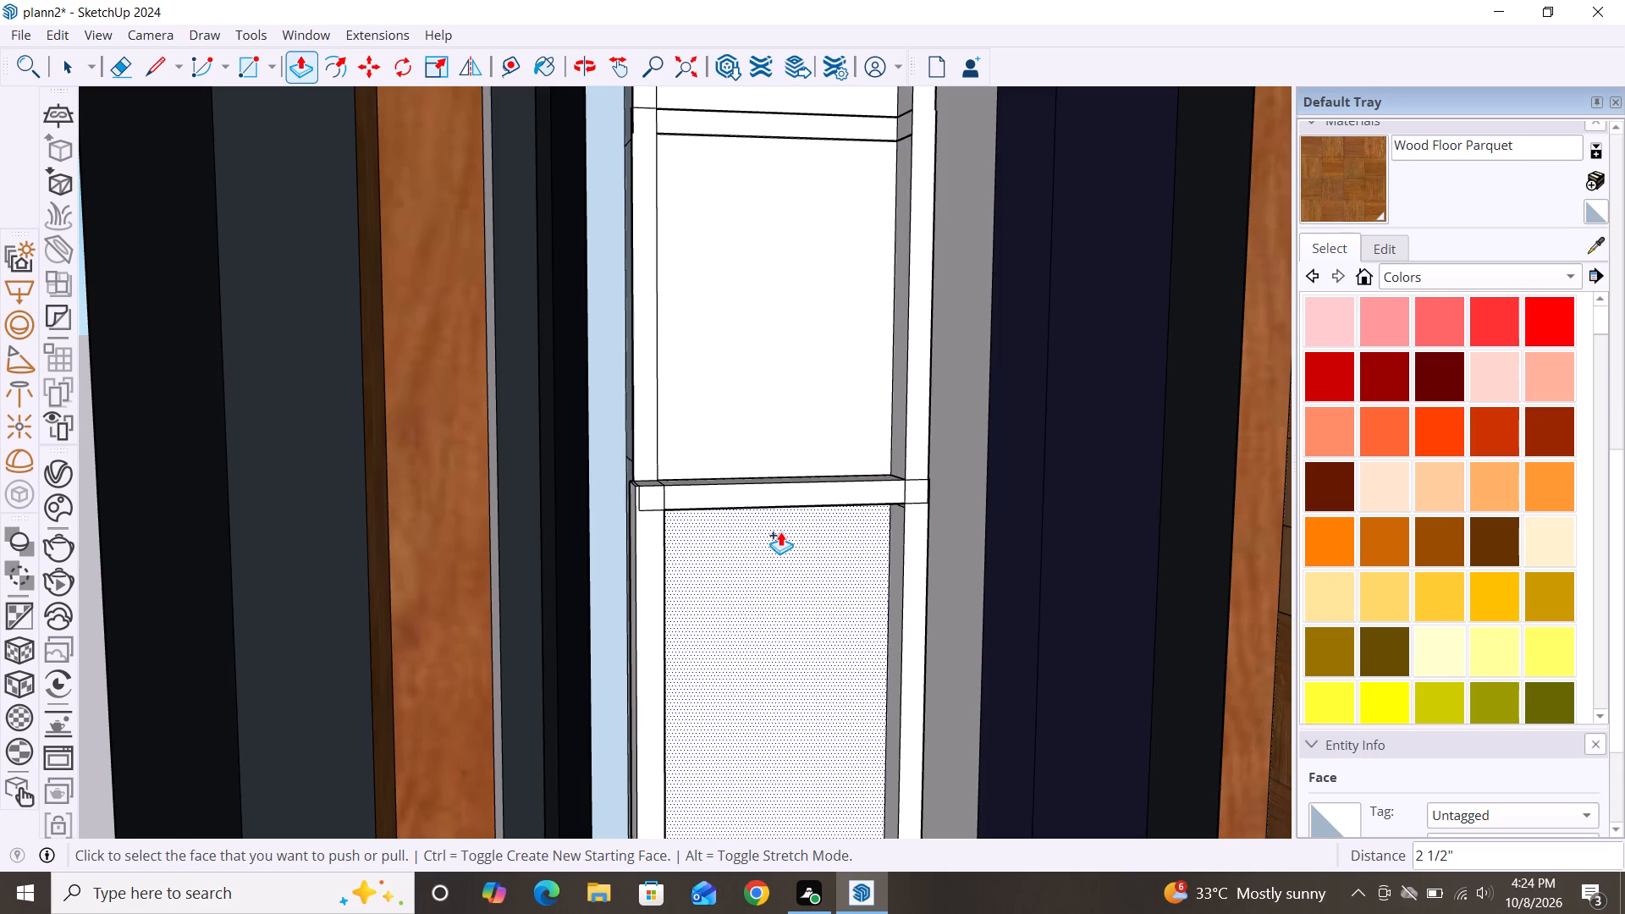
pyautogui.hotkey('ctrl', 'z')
# Push/Pull the crossbar below the fifth pane and the left frame strip beside that pane outward 2 1/2".
pyautogui.click(779, 496)
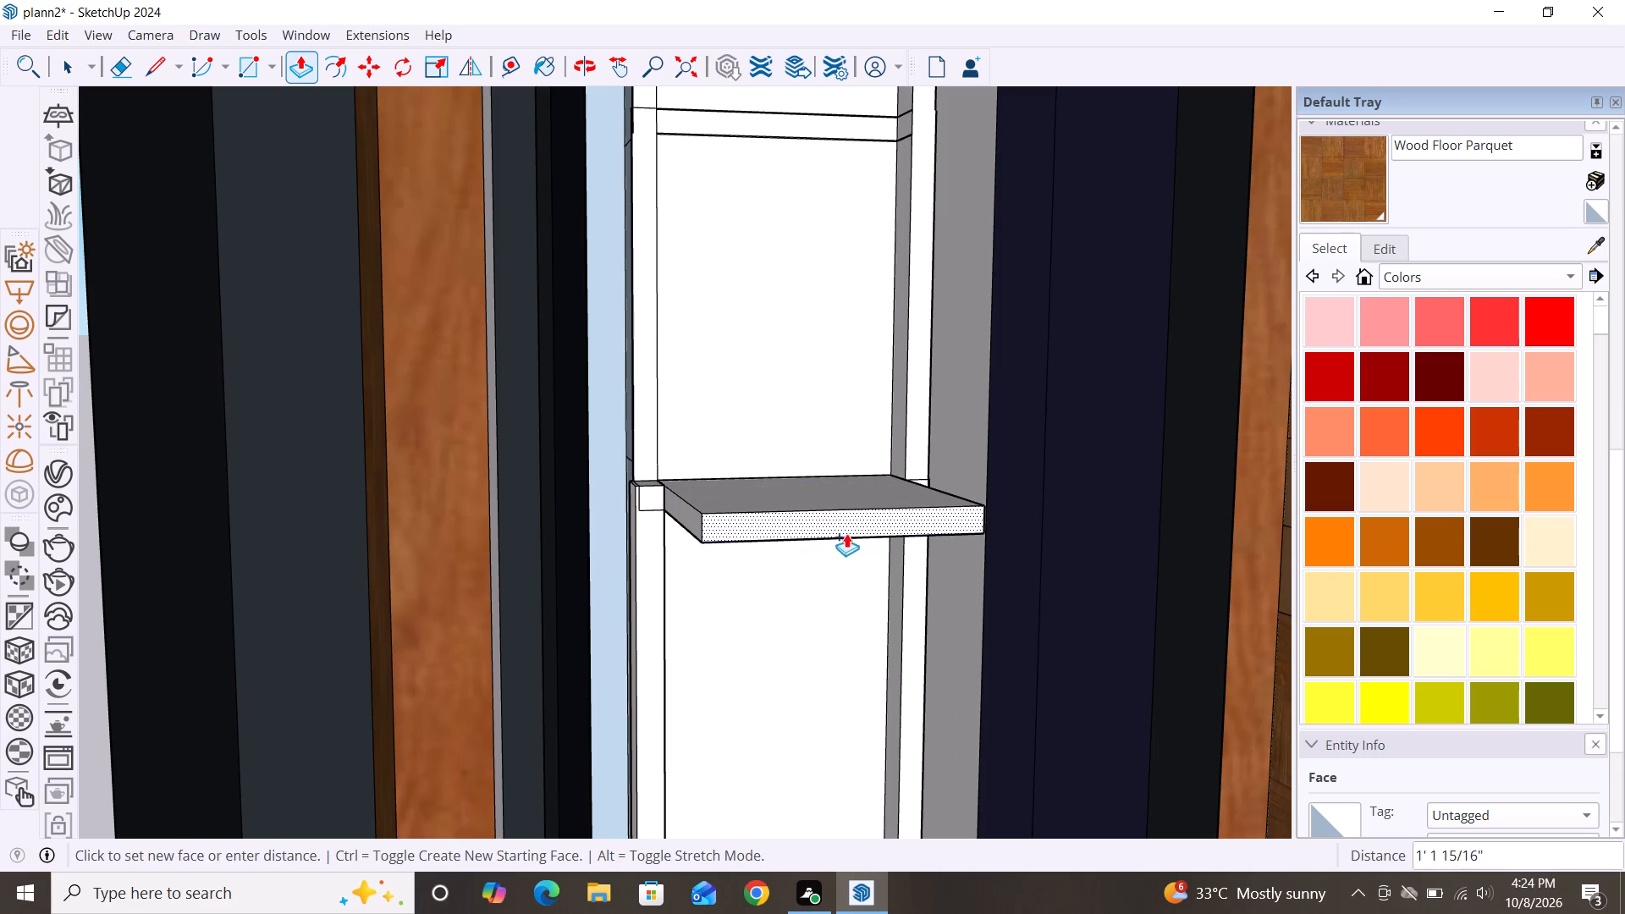
pyautogui.click(928, 378)
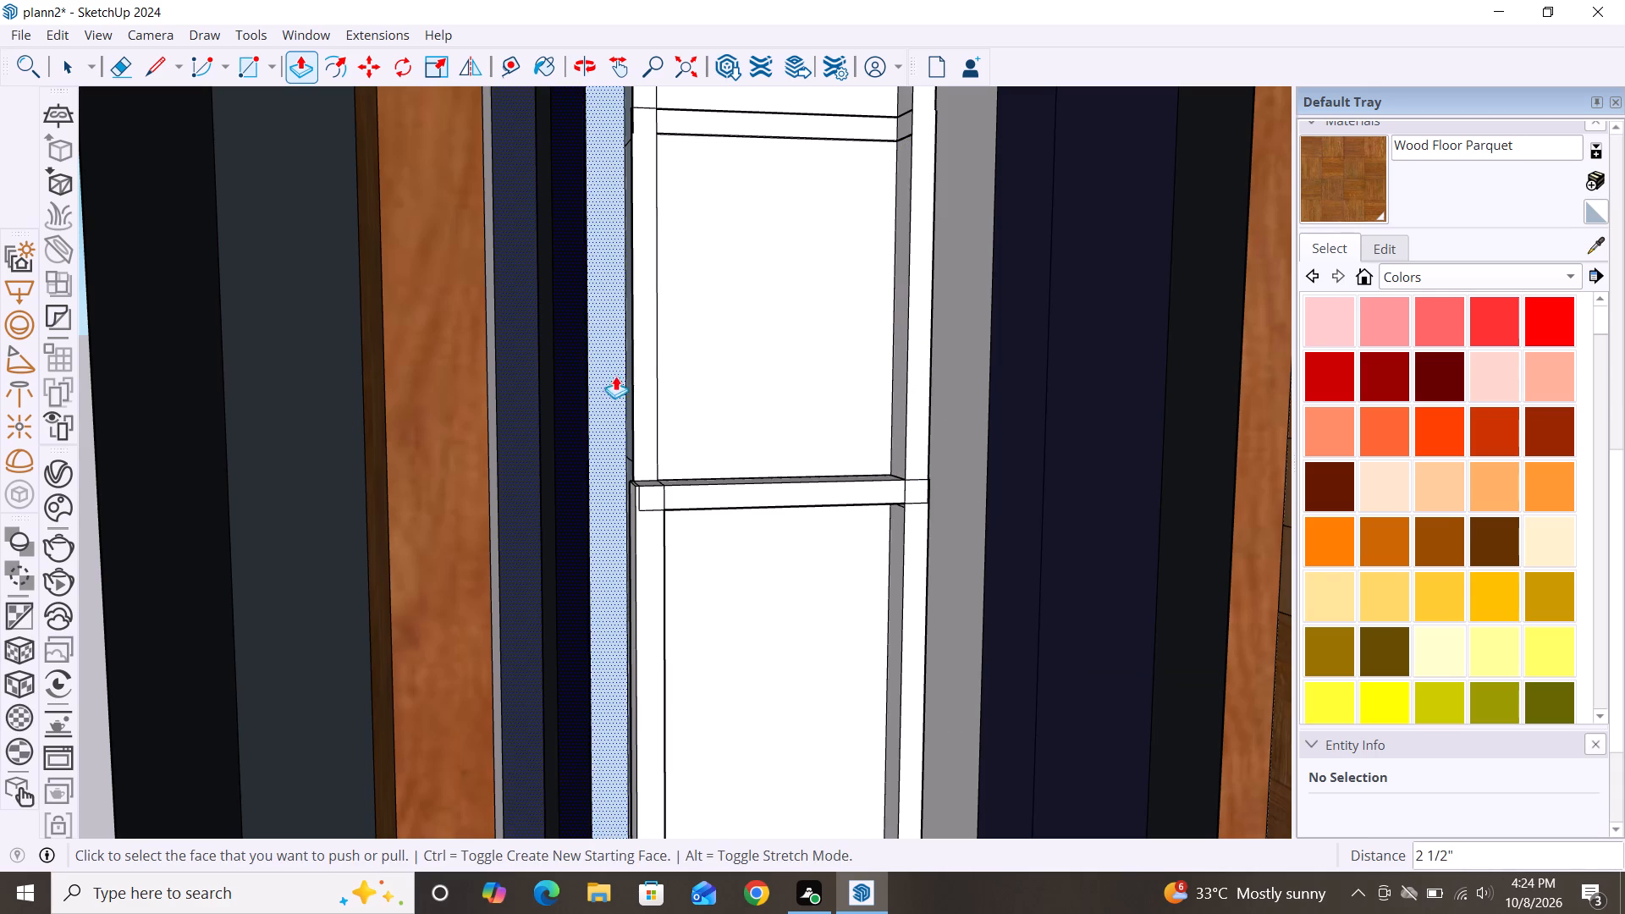
pyautogui.click(640, 397)
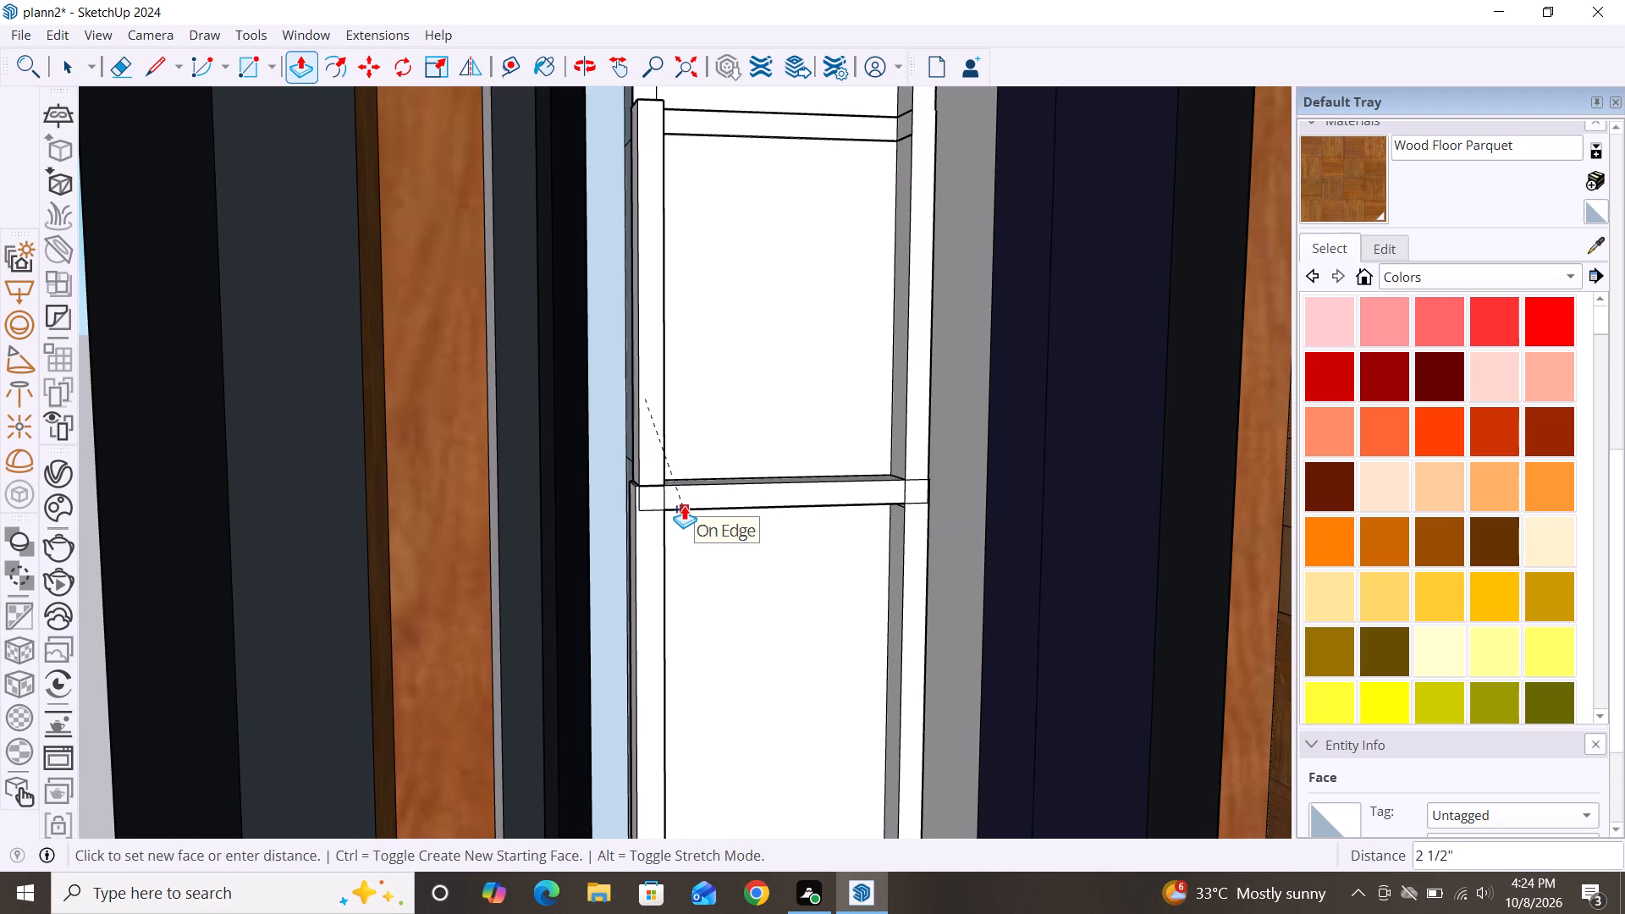
pyautogui.click(684, 506)
# Examine the tower window's frame and the front facade with its balconies from farther away.
pyautogui.scroll(-8, 812, 553)
pyautogui.scroll(-2, 879, 521)
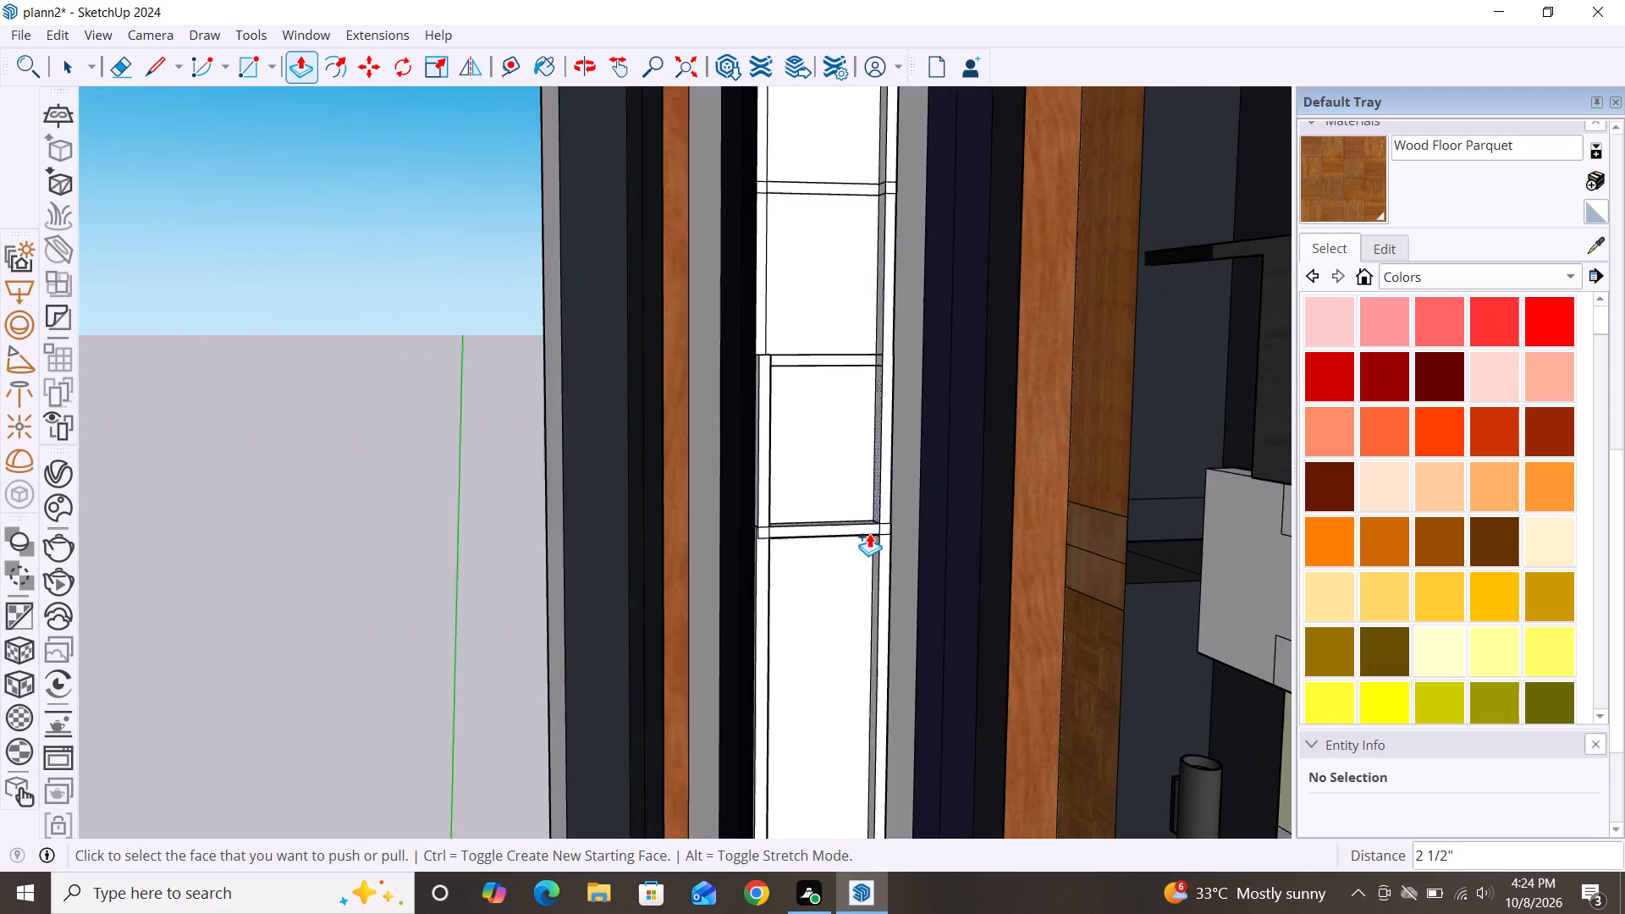
pyautogui.scroll(-8, 869, 533)
pyautogui.scroll(-4, 1018, 549)
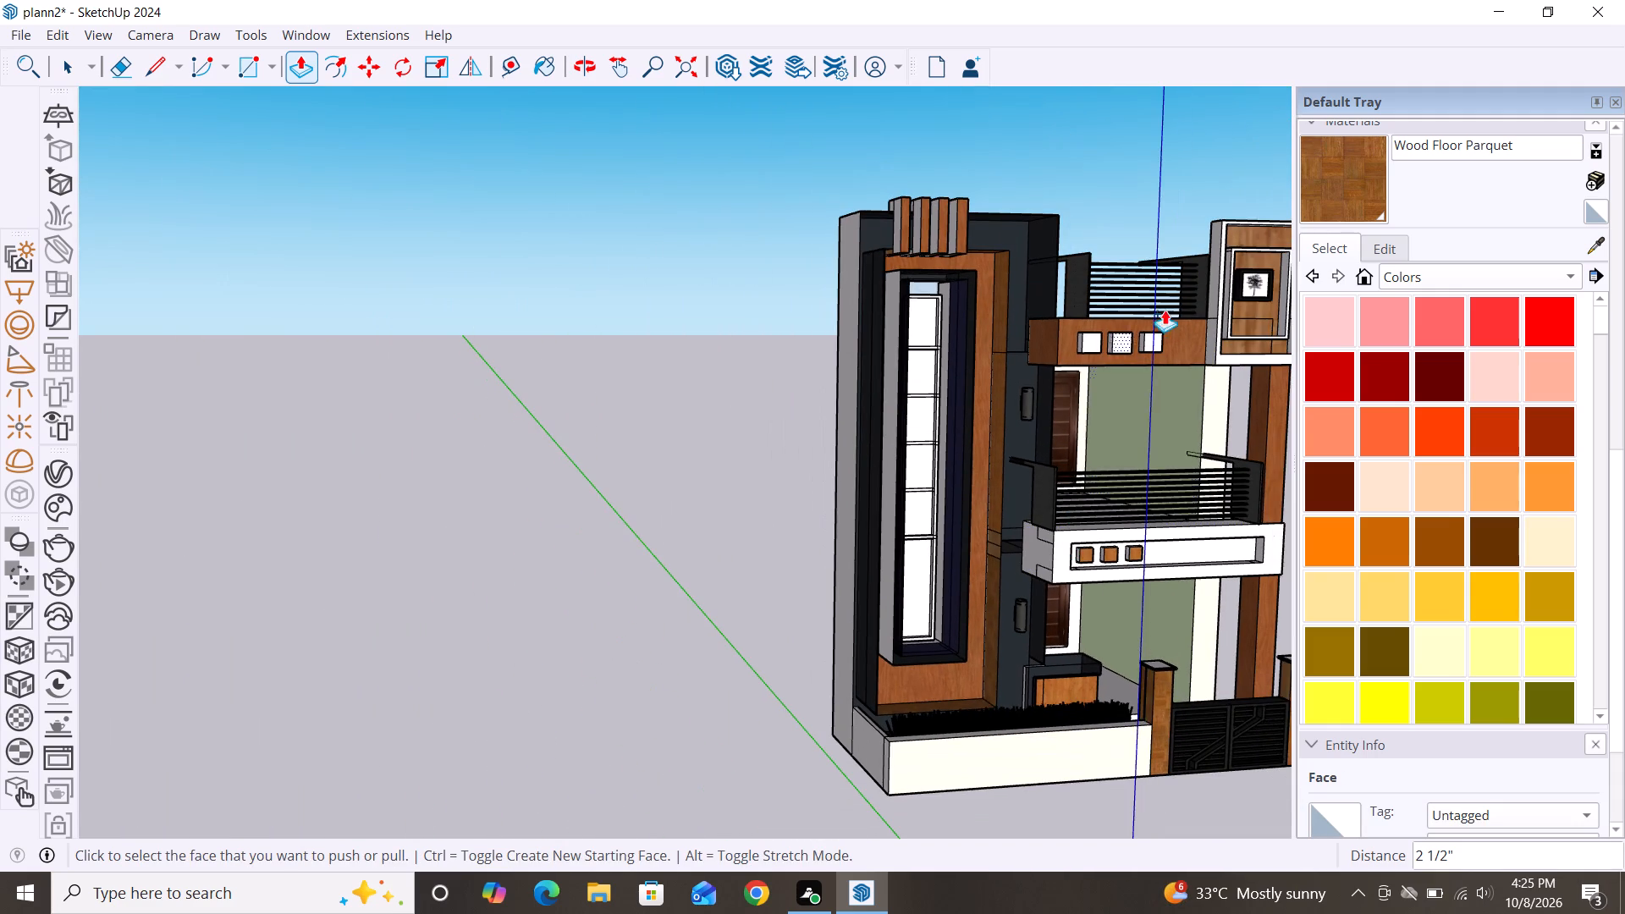
pyautogui.scroll(13, 1269, 307)
pyautogui.scroll(-3, 905, 300)
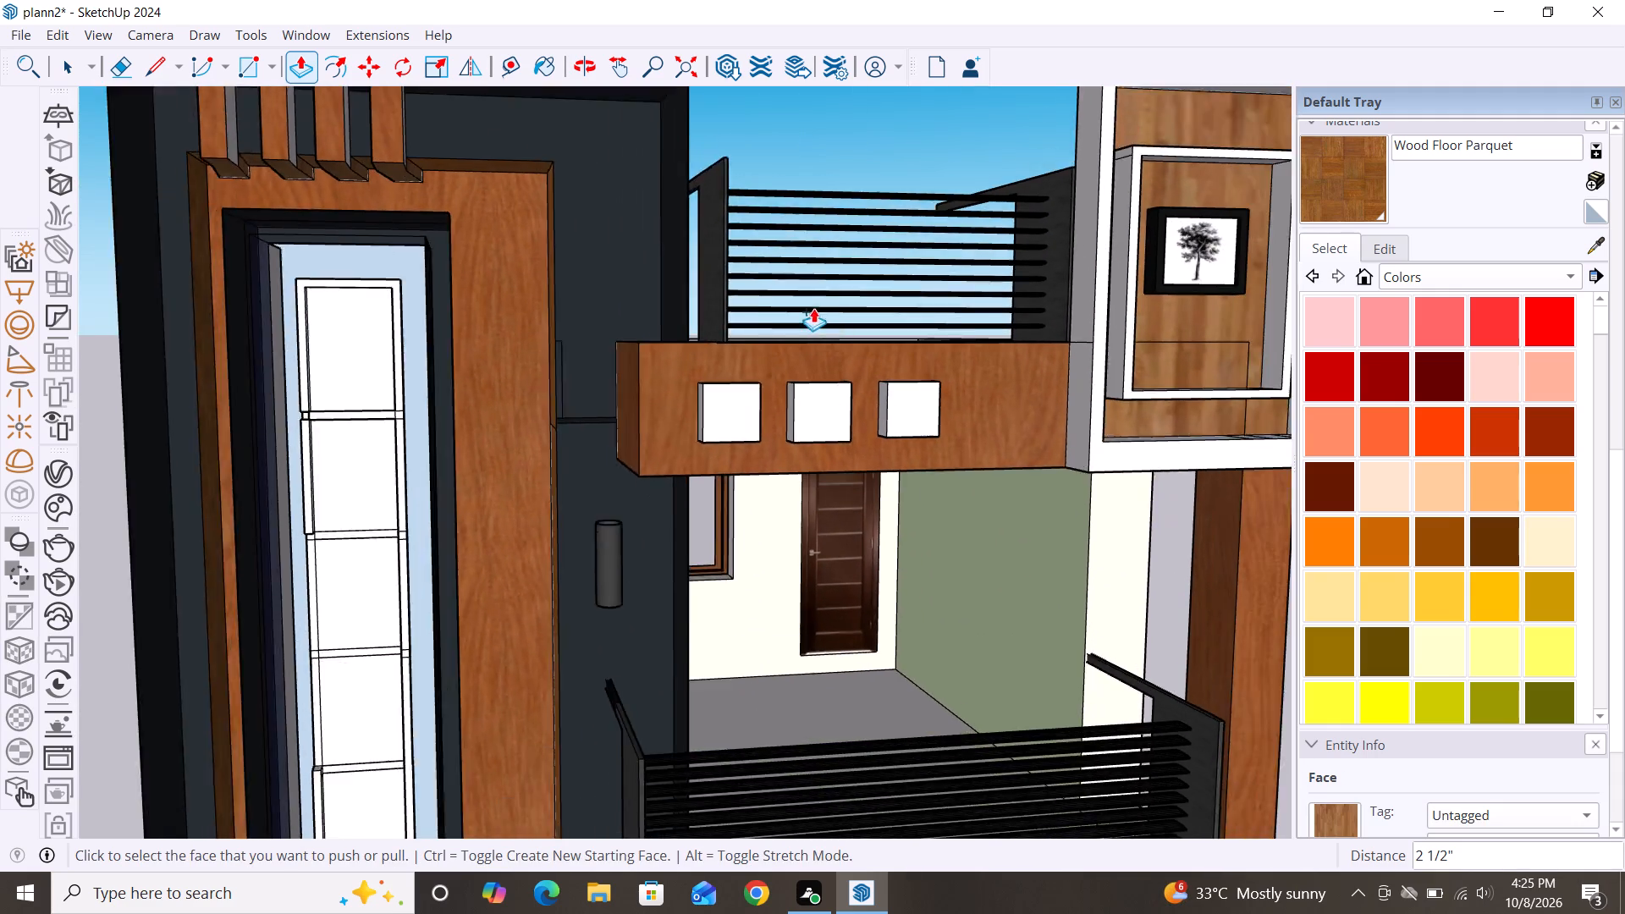
pyautogui.scroll(-1, 813, 308)
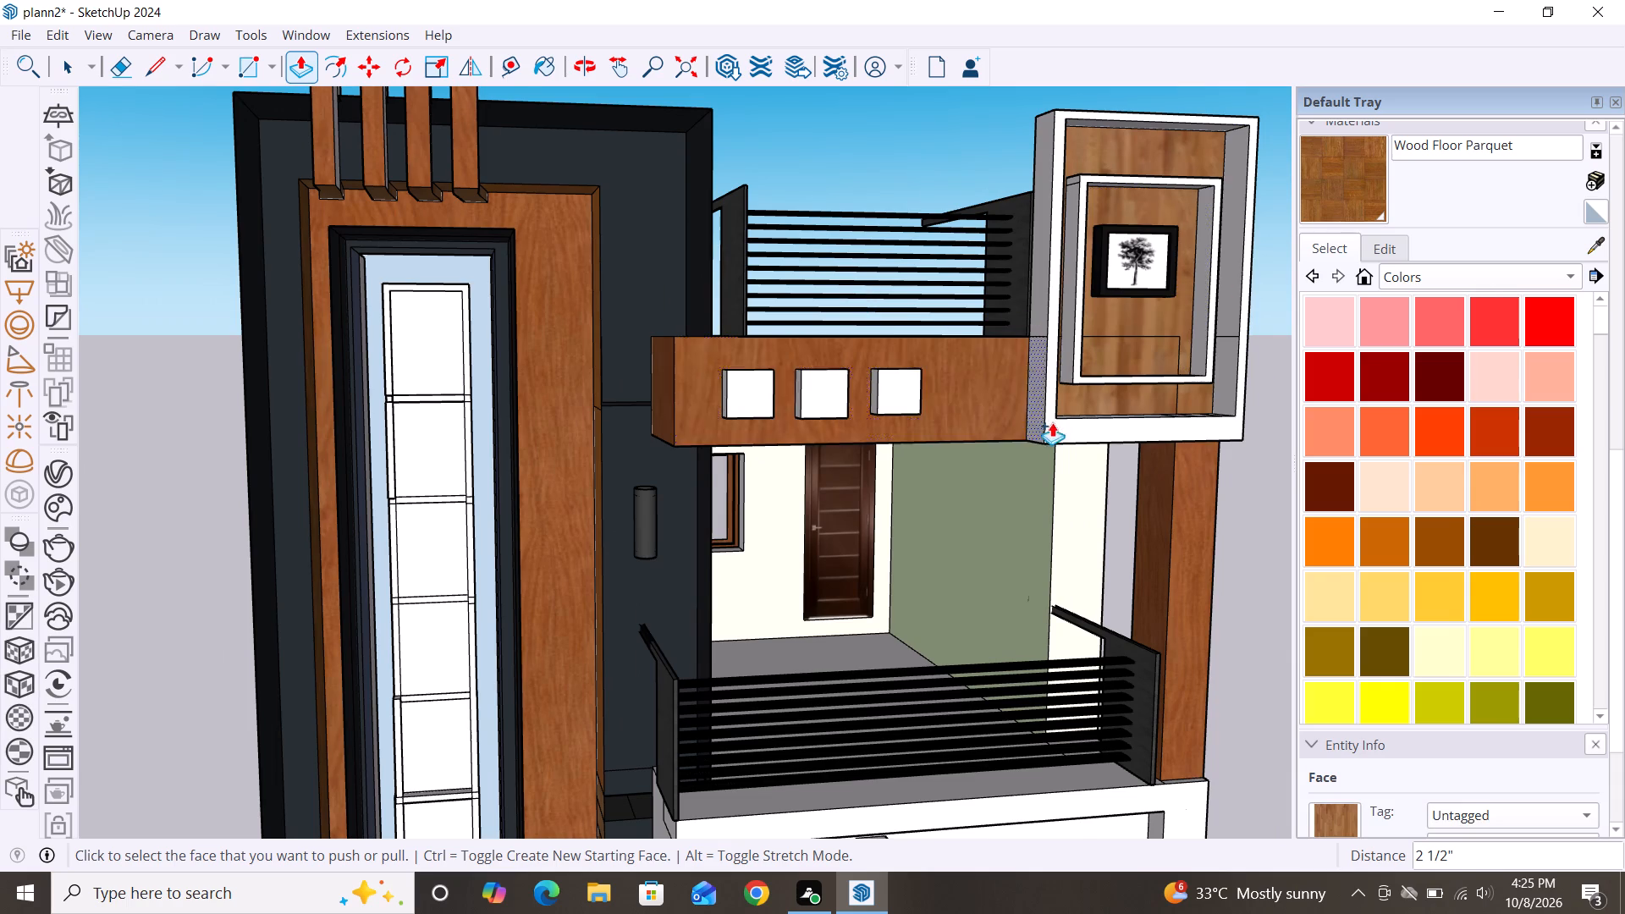
pyautogui.scroll(-3, 1055, 422)
pyautogui.scroll(-3, 1164, 446)
pyautogui.scroll(-5, 1178, 304)
# Push/Pull the tower window's left frame strip beside the fourth pane and the crossbar below that pane outward 2 1/2".
pyautogui.scroll(7, 889, 561)
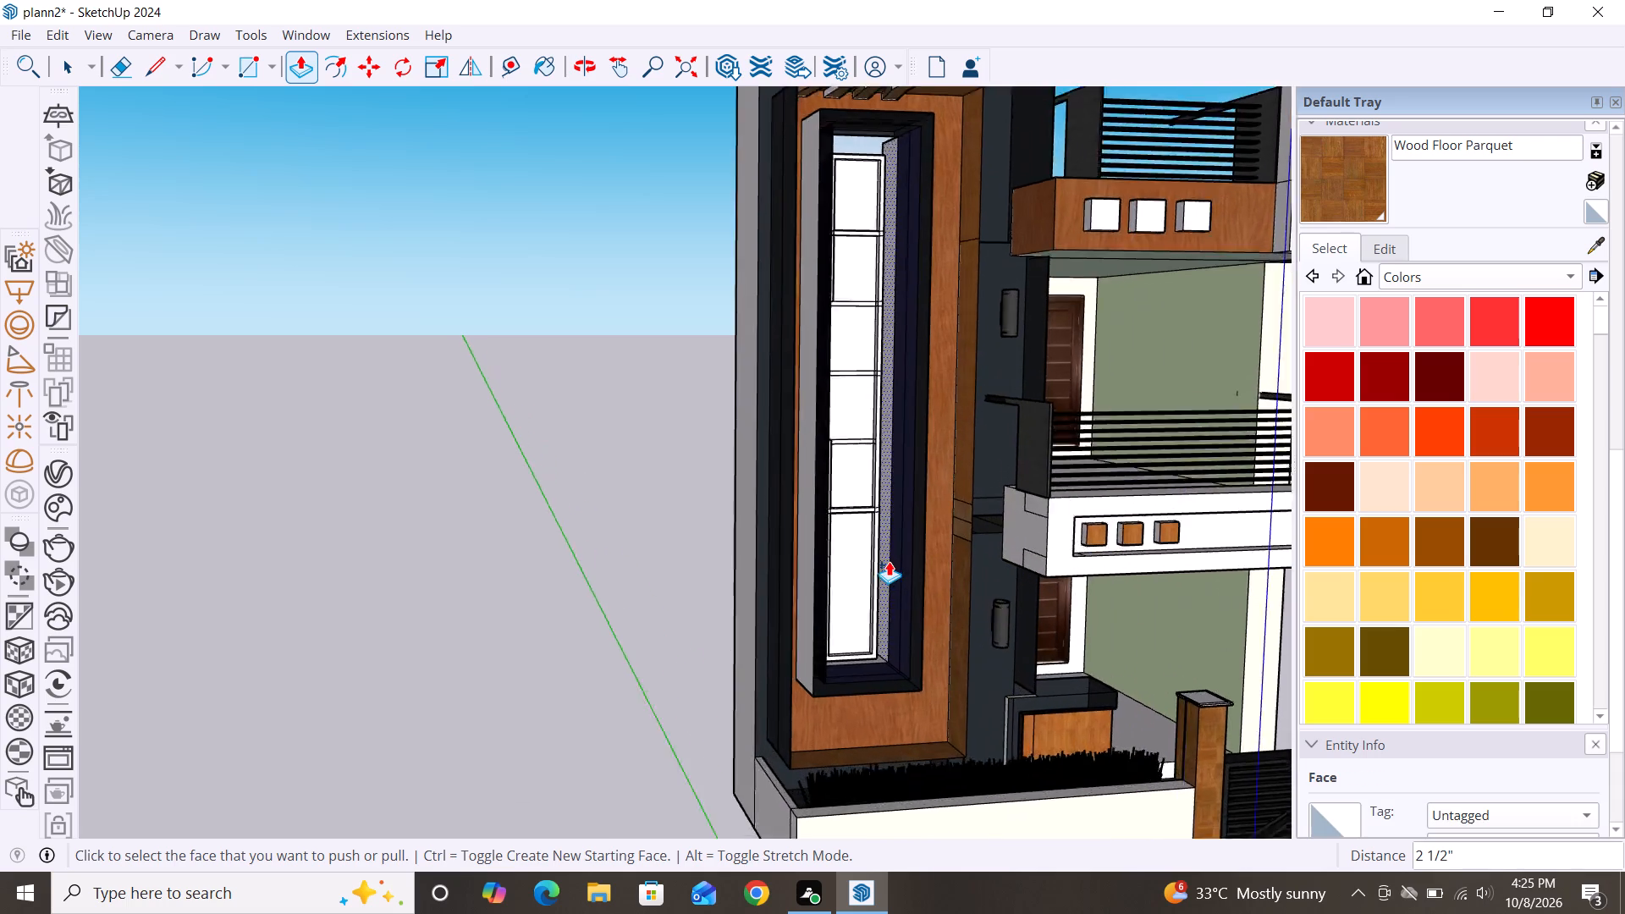
pyautogui.scroll(3, 889, 561)
pyautogui.moveTo(861, 639); pyautogui.dragTo(726, 619, button='middle')
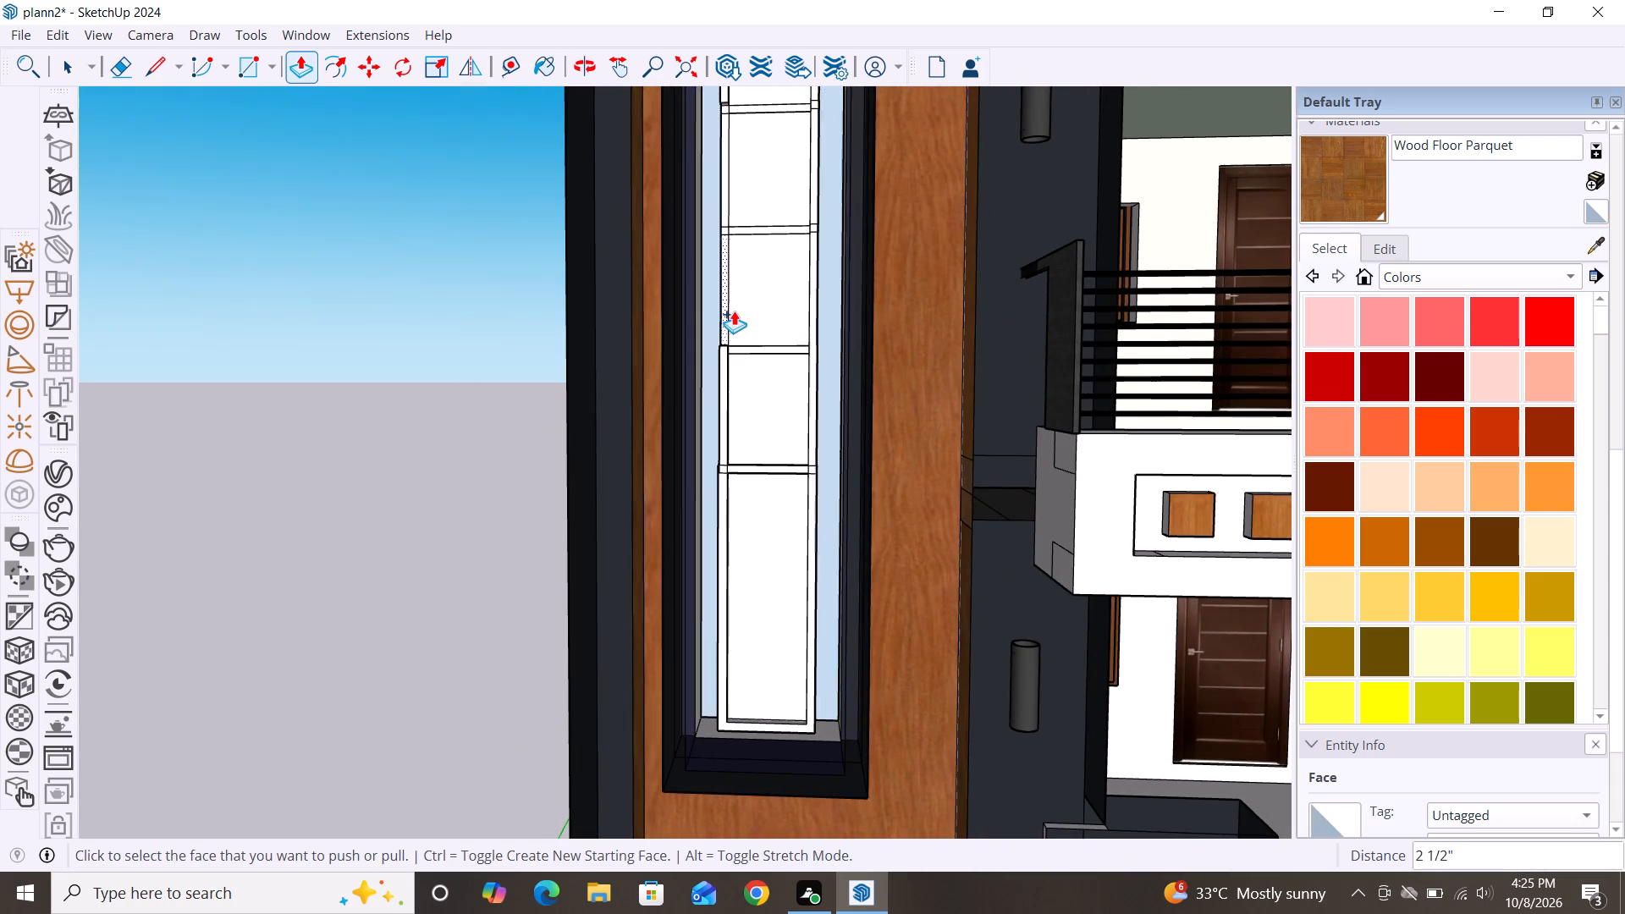
pyautogui.scroll(8, 734, 311)
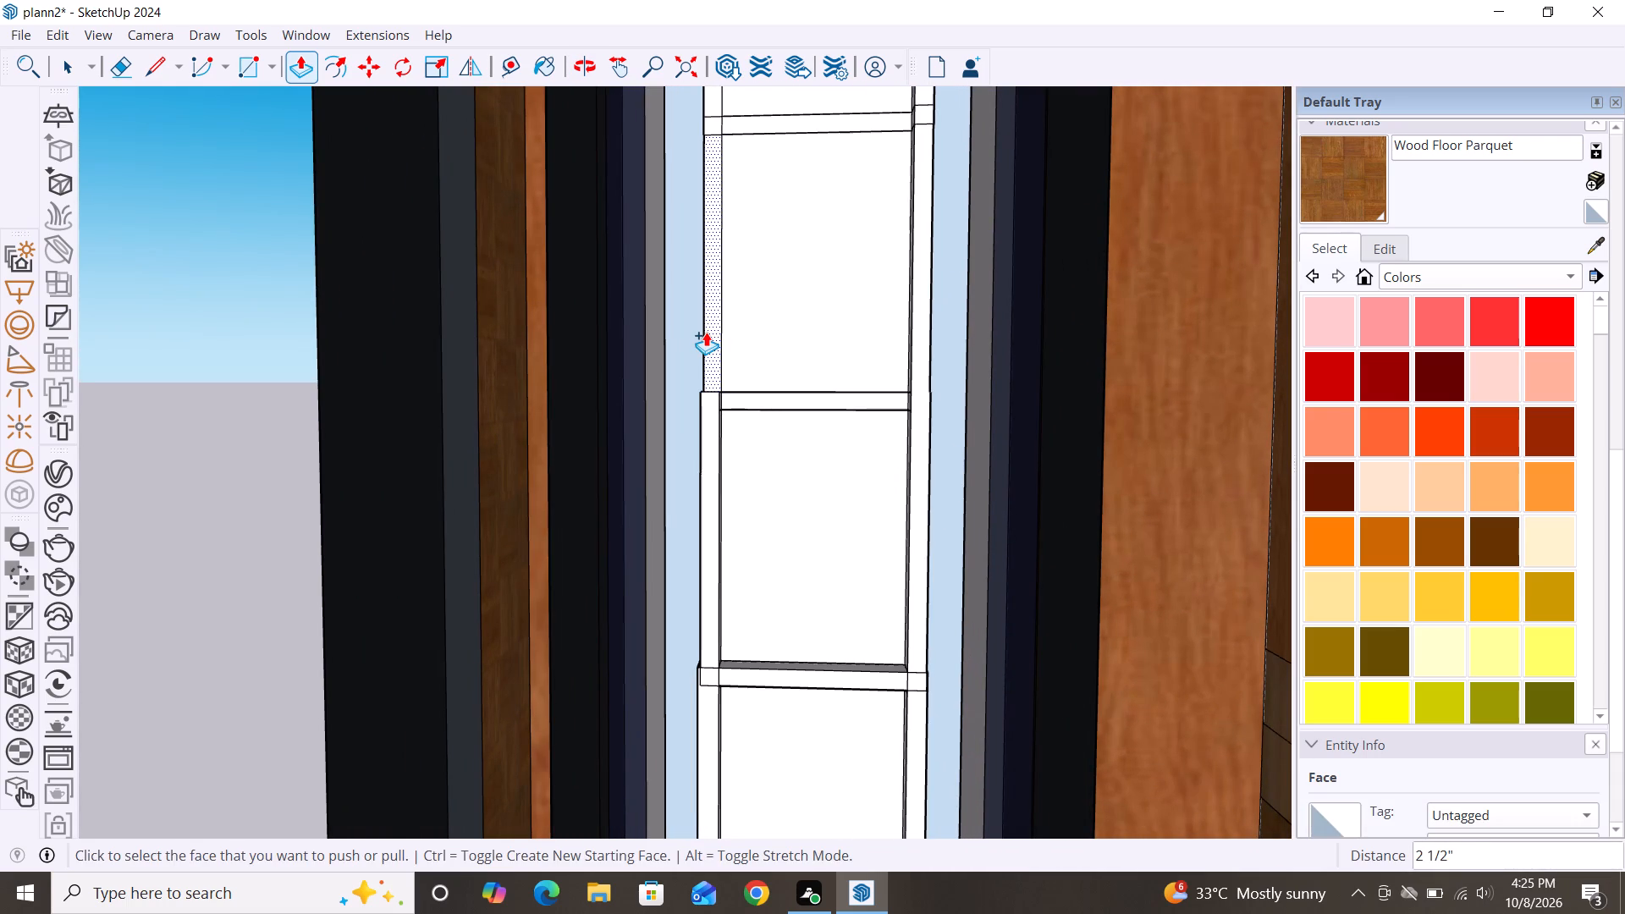
pyautogui.click(706, 332)
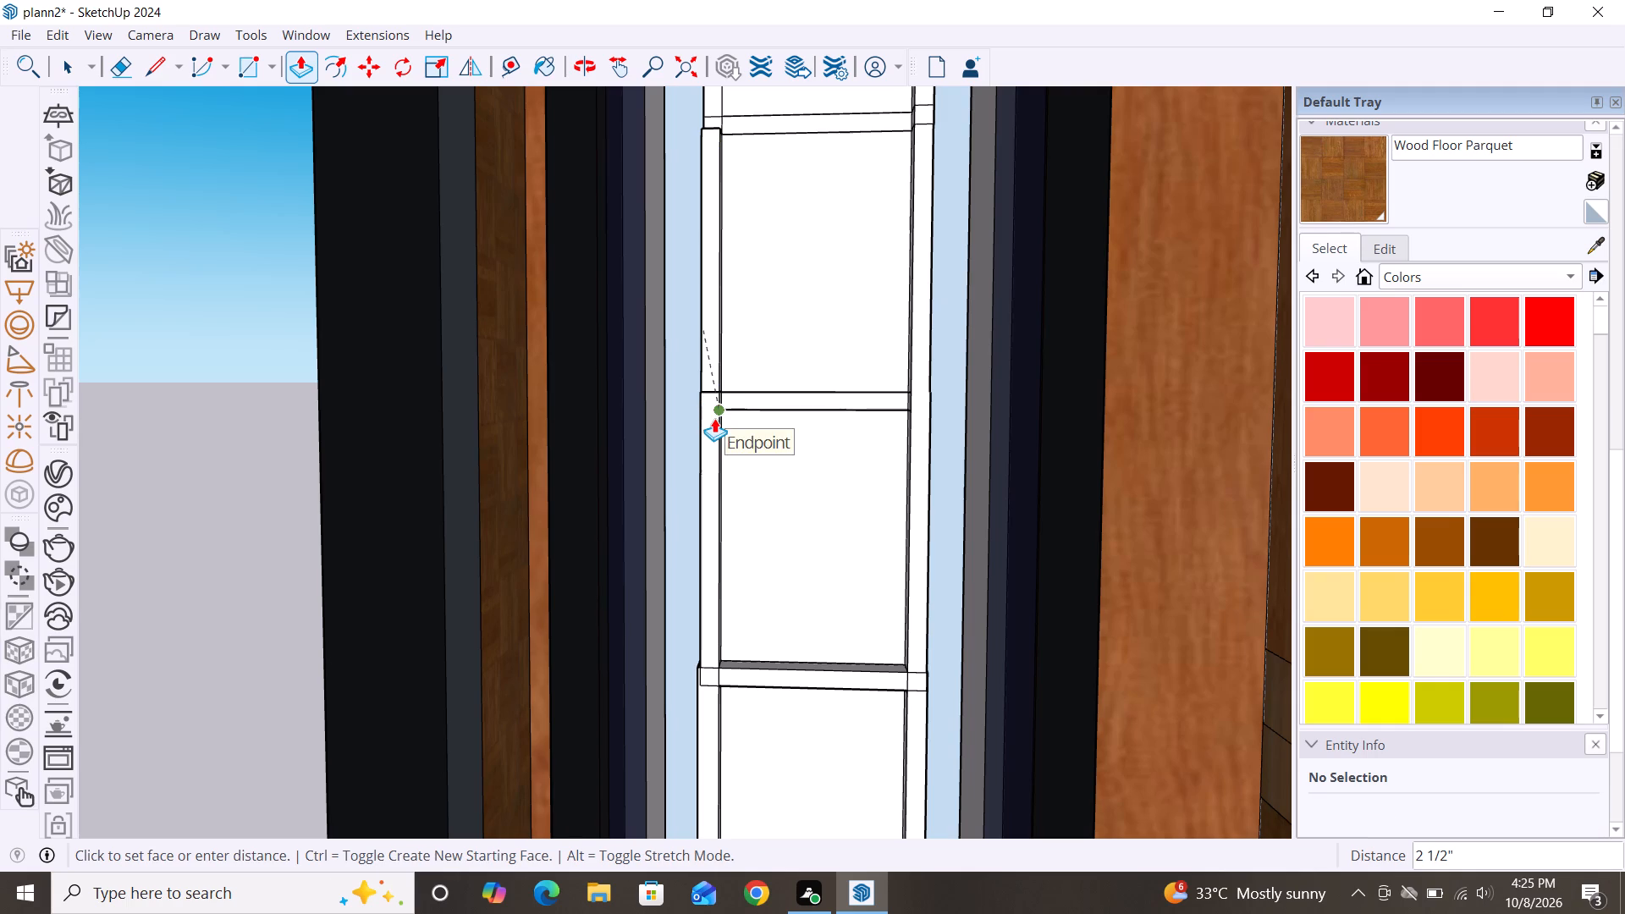
pyautogui.click(714, 418)
pyautogui.click(854, 403)
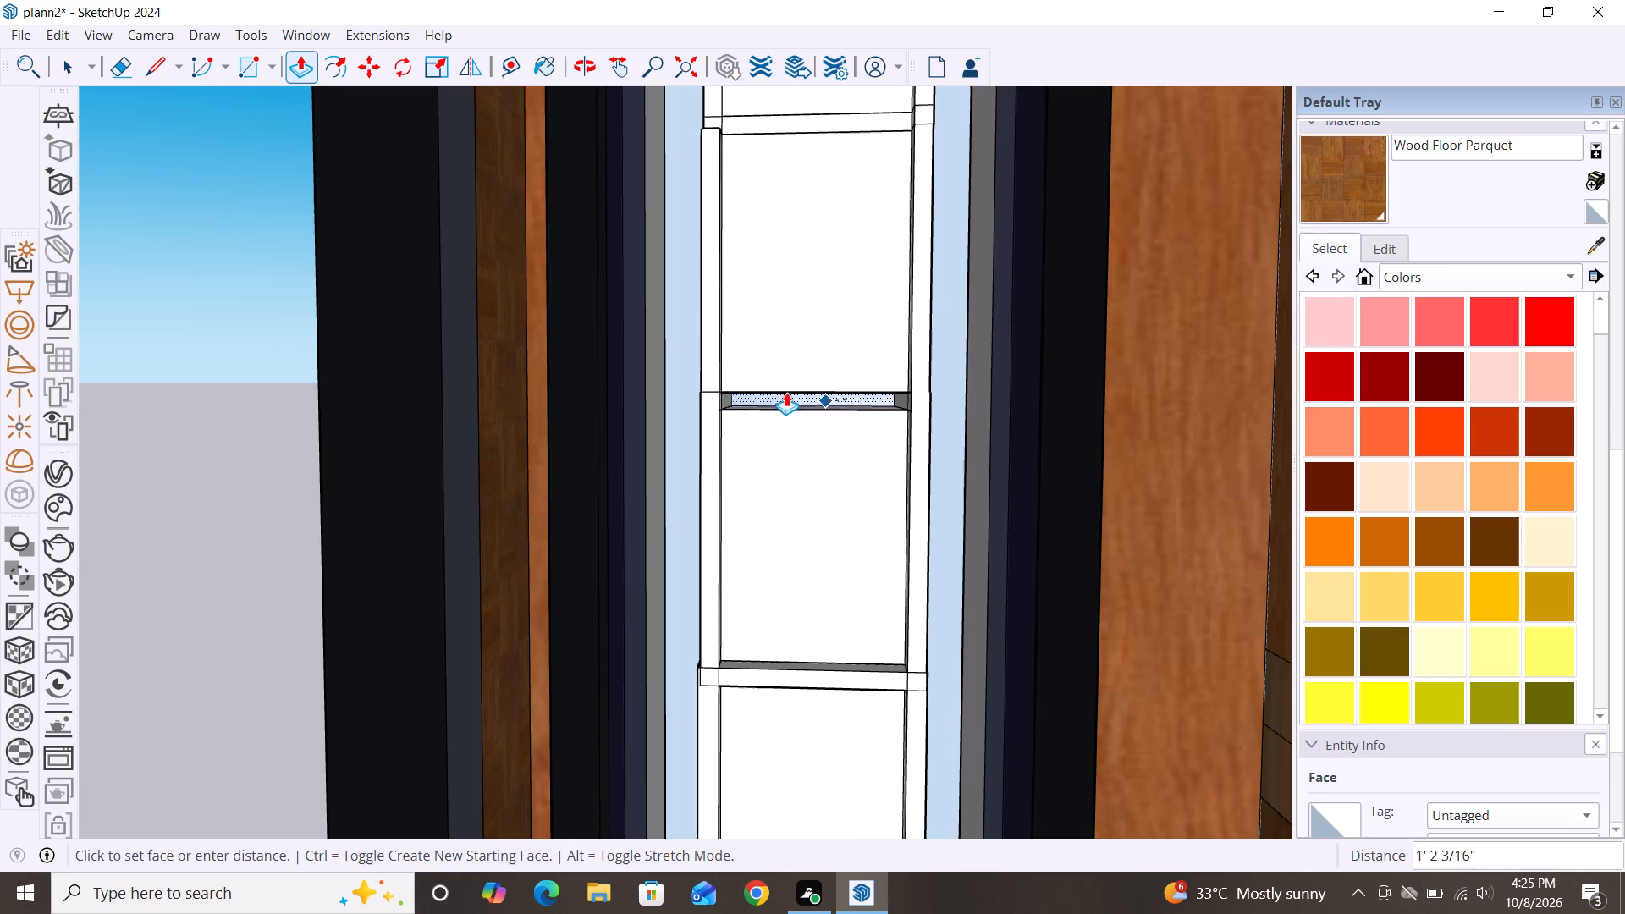
pyautogui.click(704, 362)
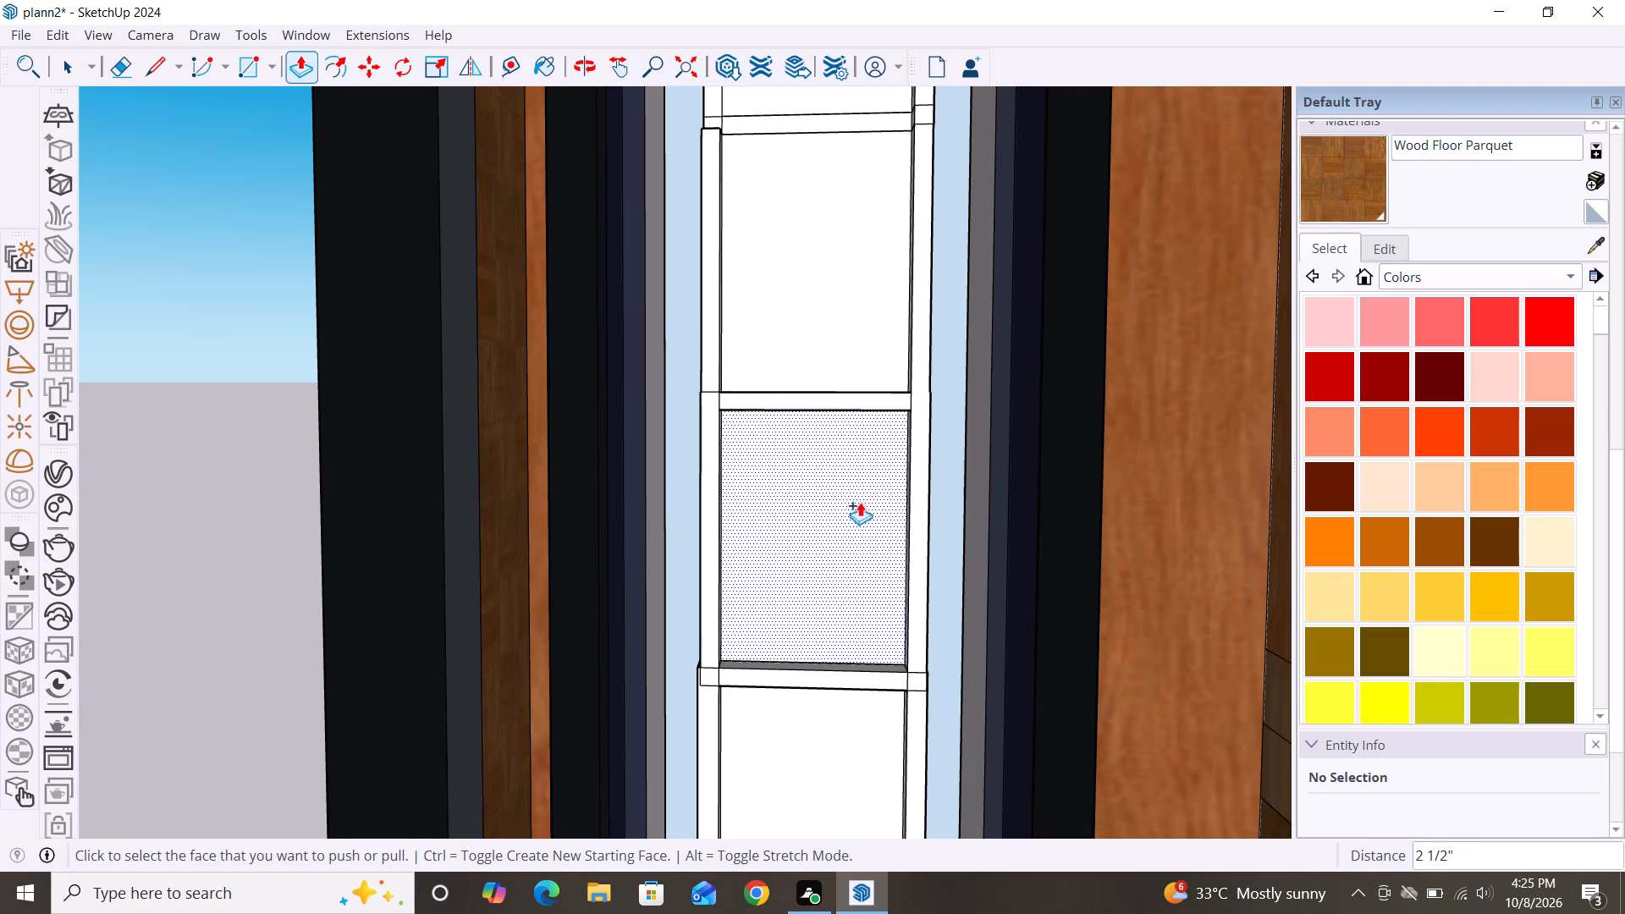
# Push/Pull the crossbar below the third pane and the corner piece at its left end outward 2 1/2".
pyautogui.scroll(-3, 866, 510)
pyautogui.scroll(8, 837, 162)
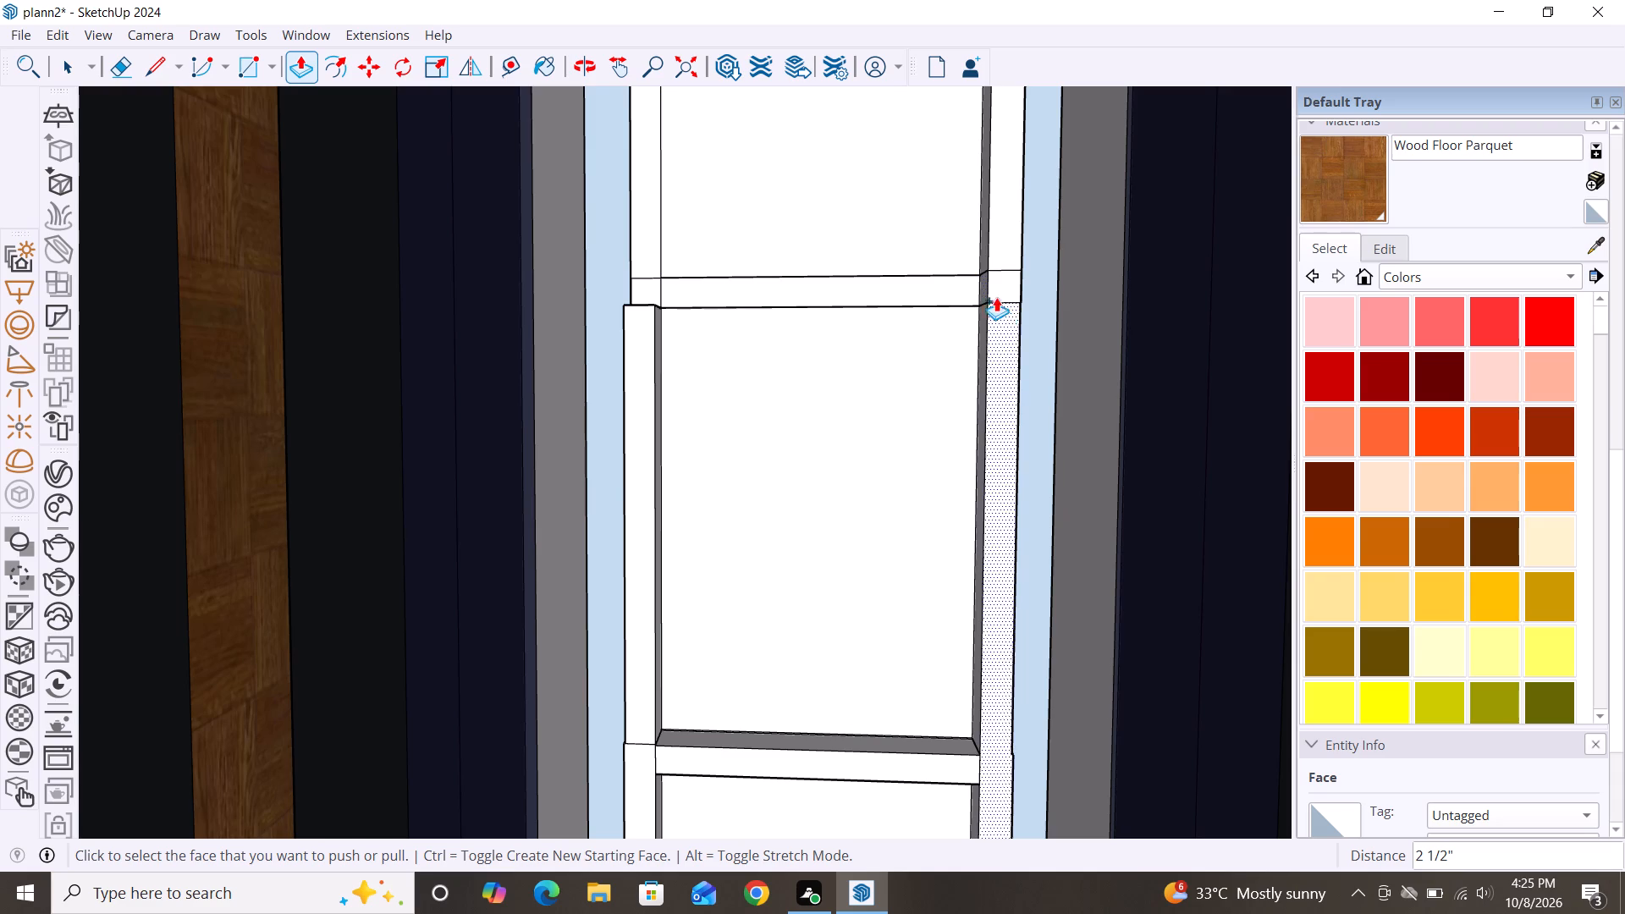
pyautogui.doubleClick(950, 285)
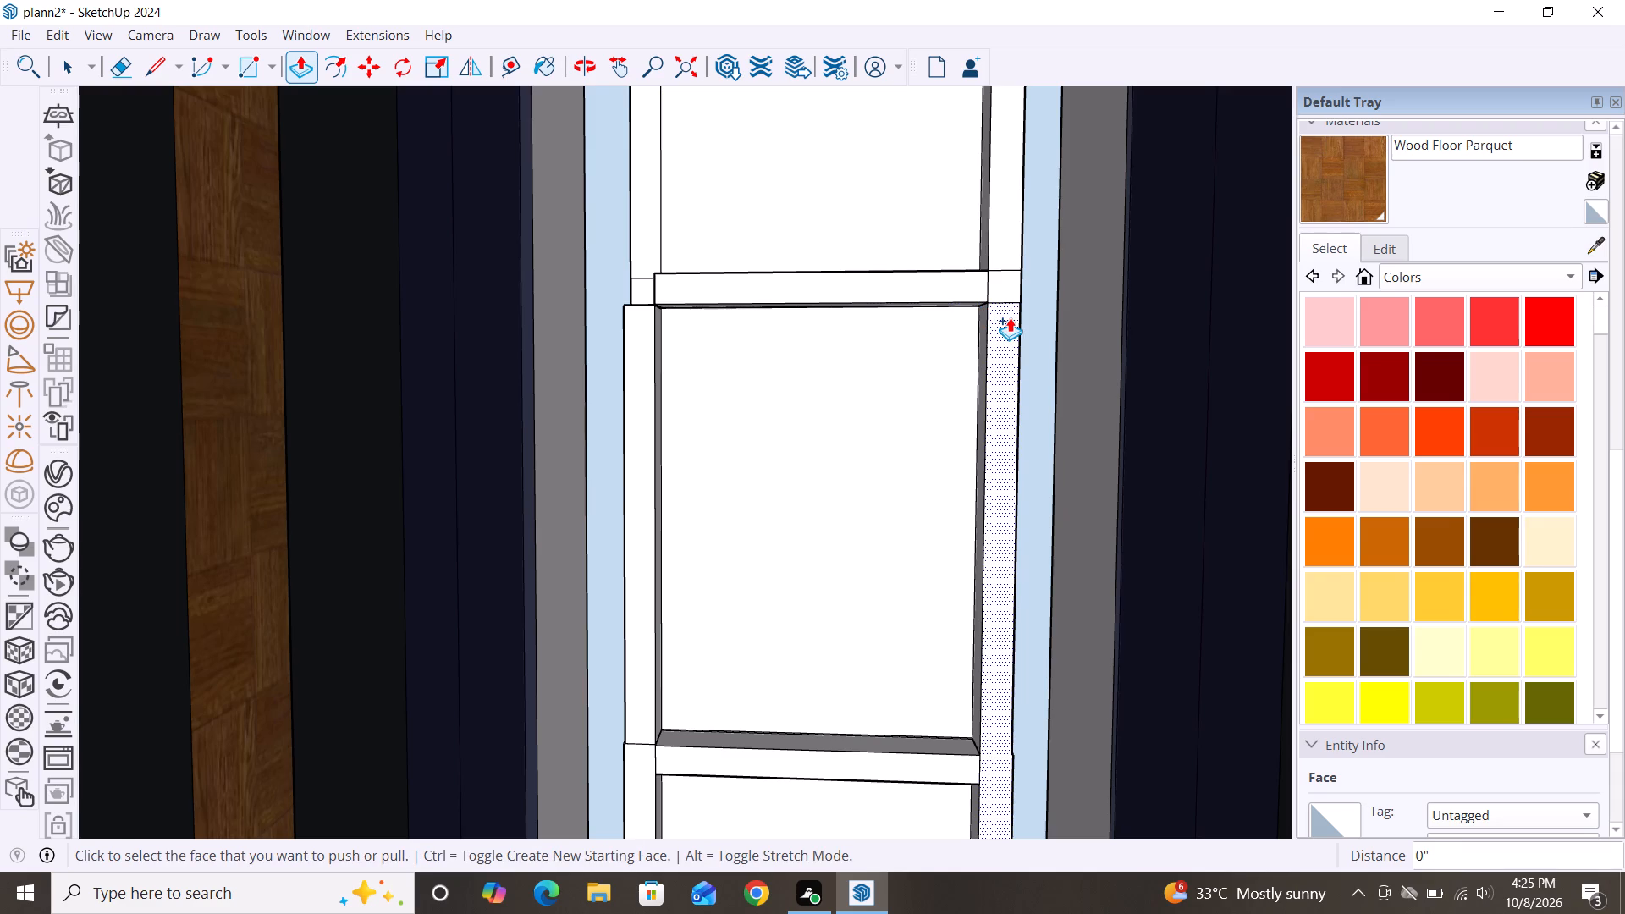
pyautogui.click(1010, 317)
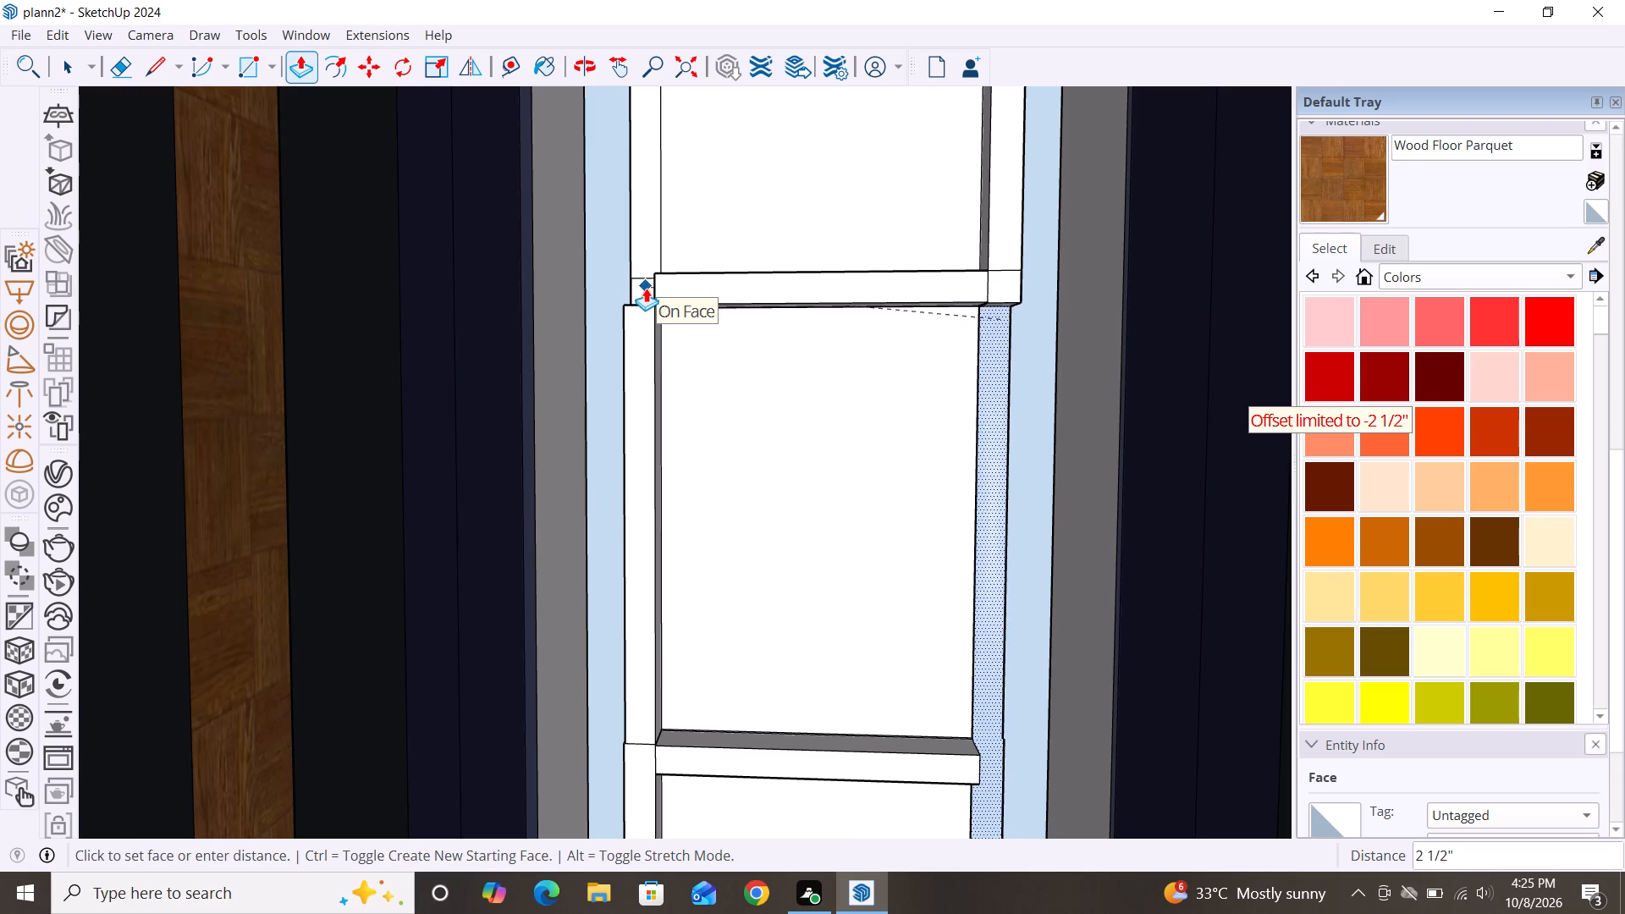
pyautogui.press('Escape')
pyautogui.click(647, 290)
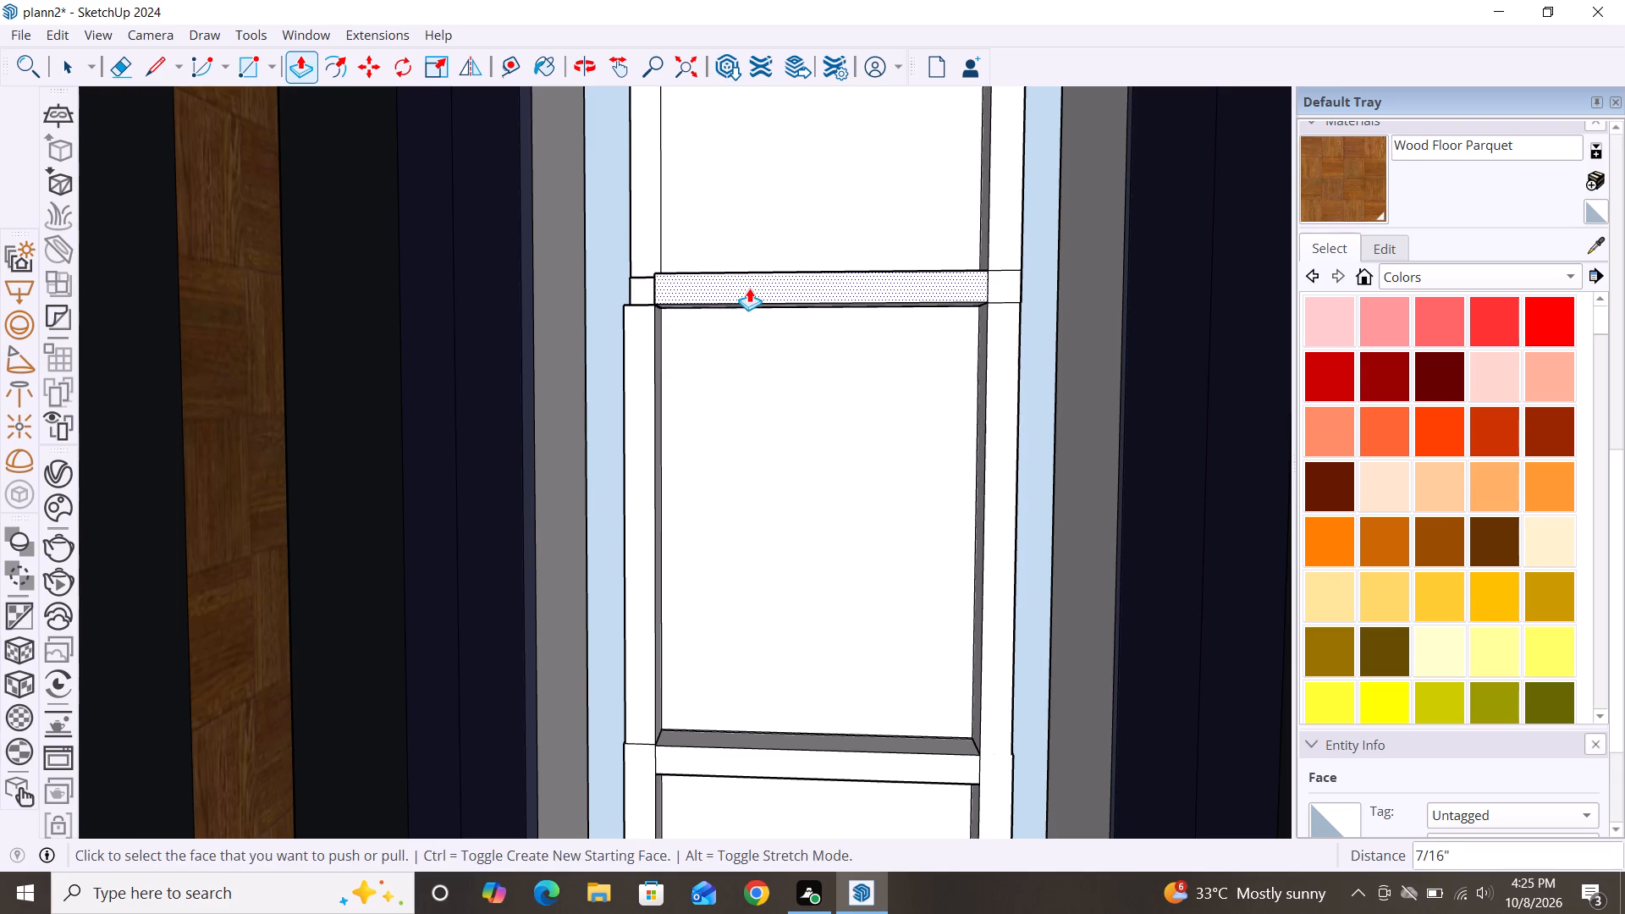
pyautogui.hotkey('ctrl', 'z')
pyautogui.click(644, 285)
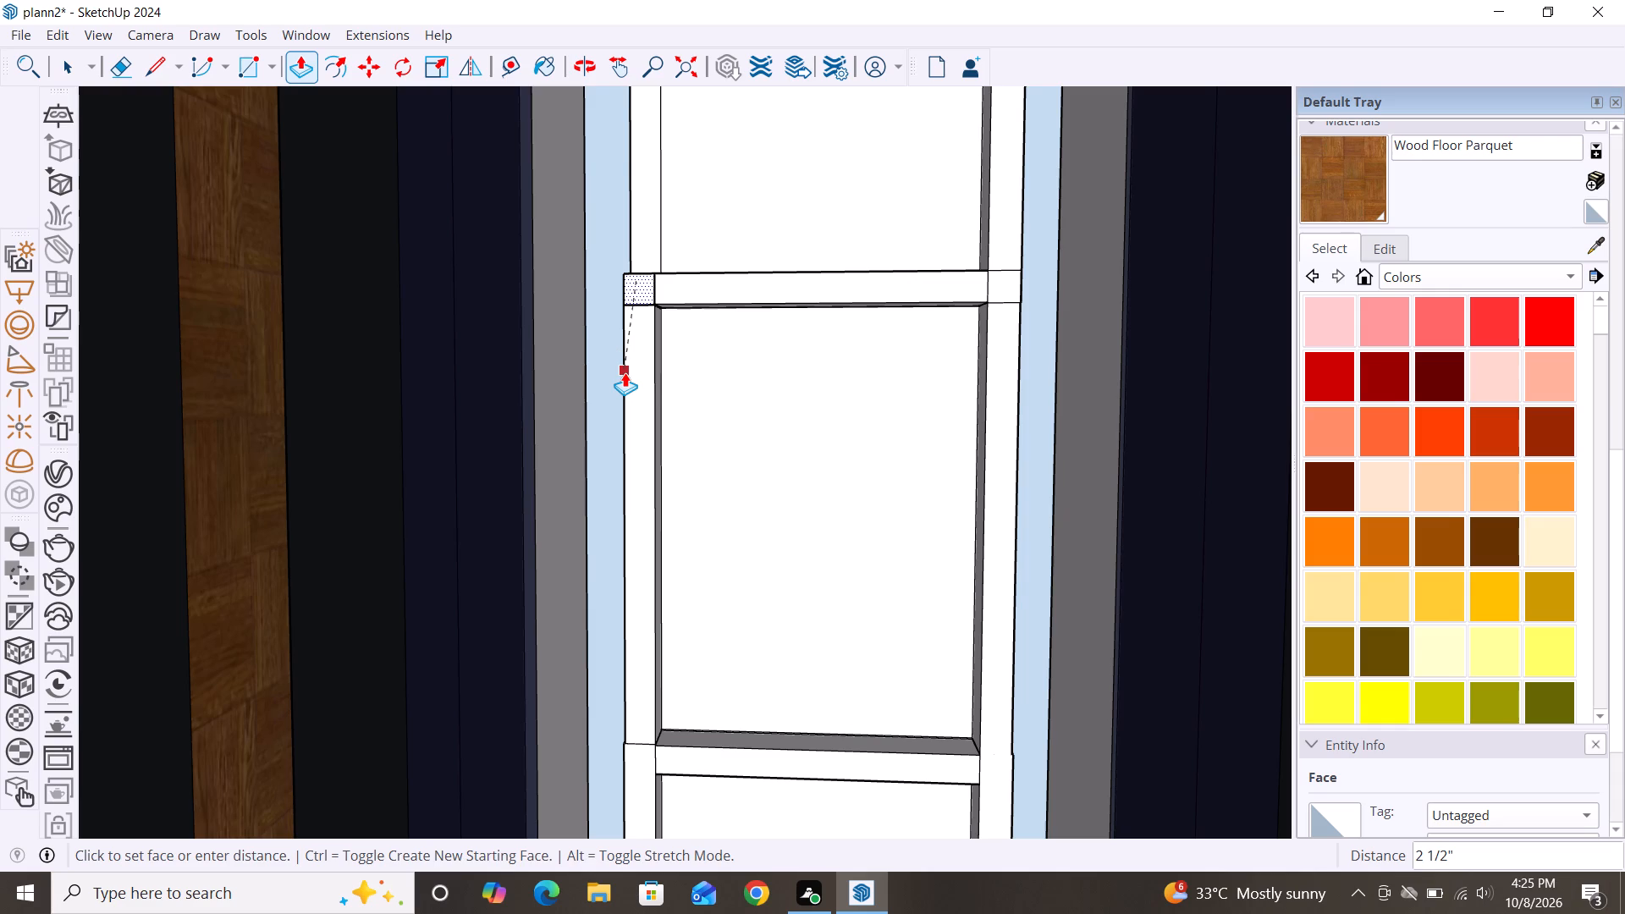
pyautogui.click(640, 392)
# Push/Pull the left frame strip beside the third pane outward 2 1/2", level with the corner piece below it.
pyautogui.scroll(-6, 861, 648)
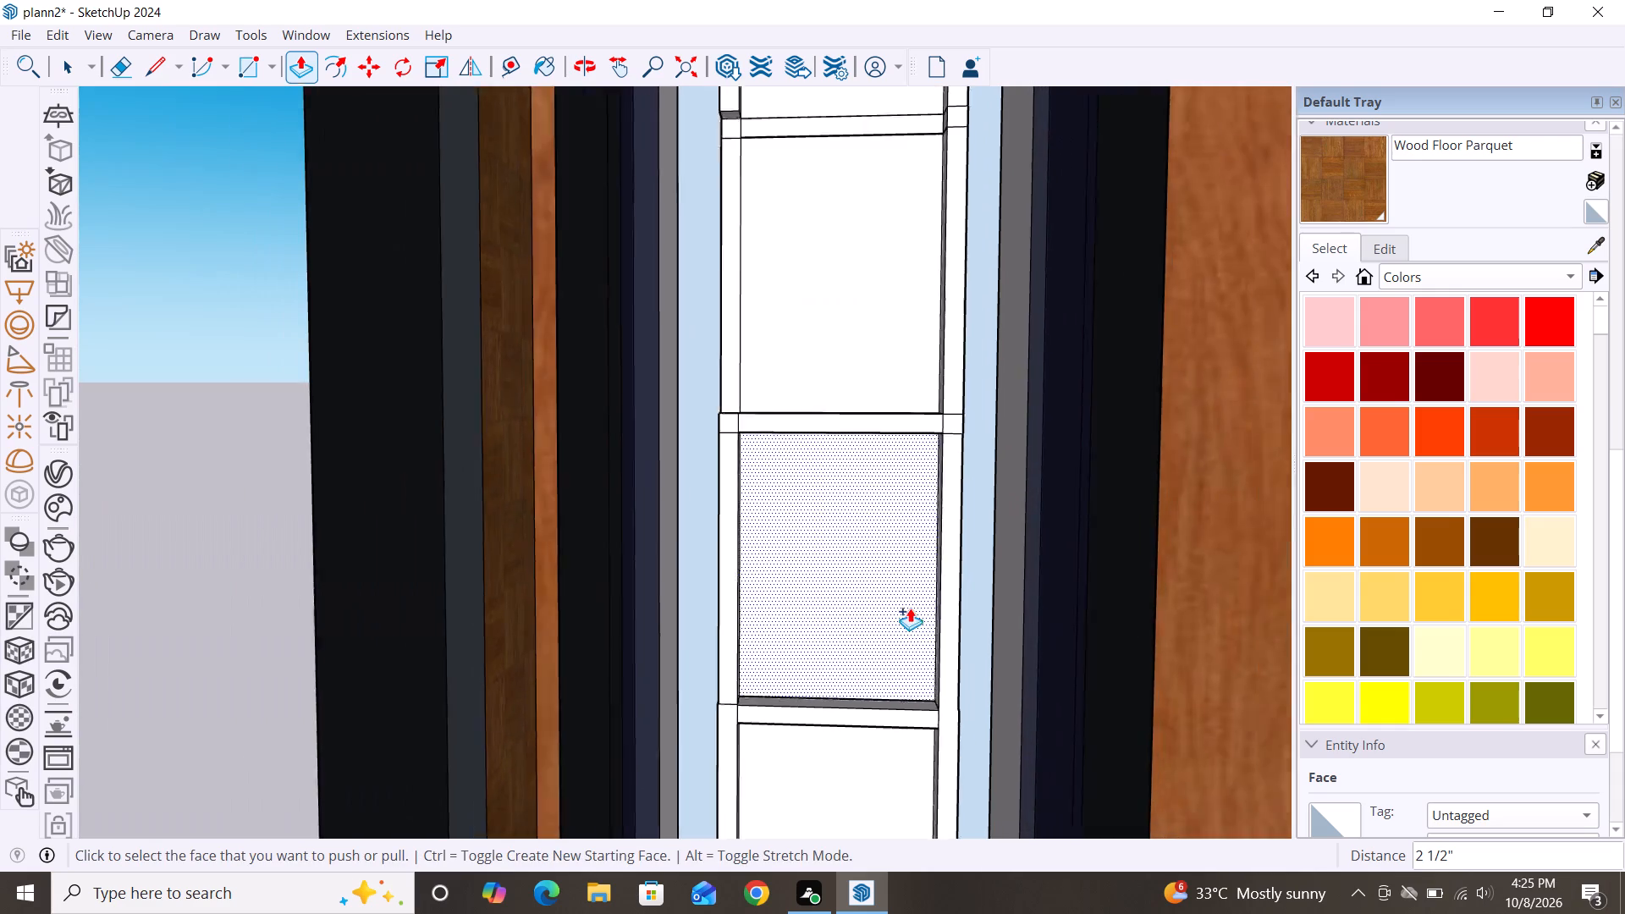
pyautogui.scroll(-2, 910, 608)
pyautogui.click(779, 361)
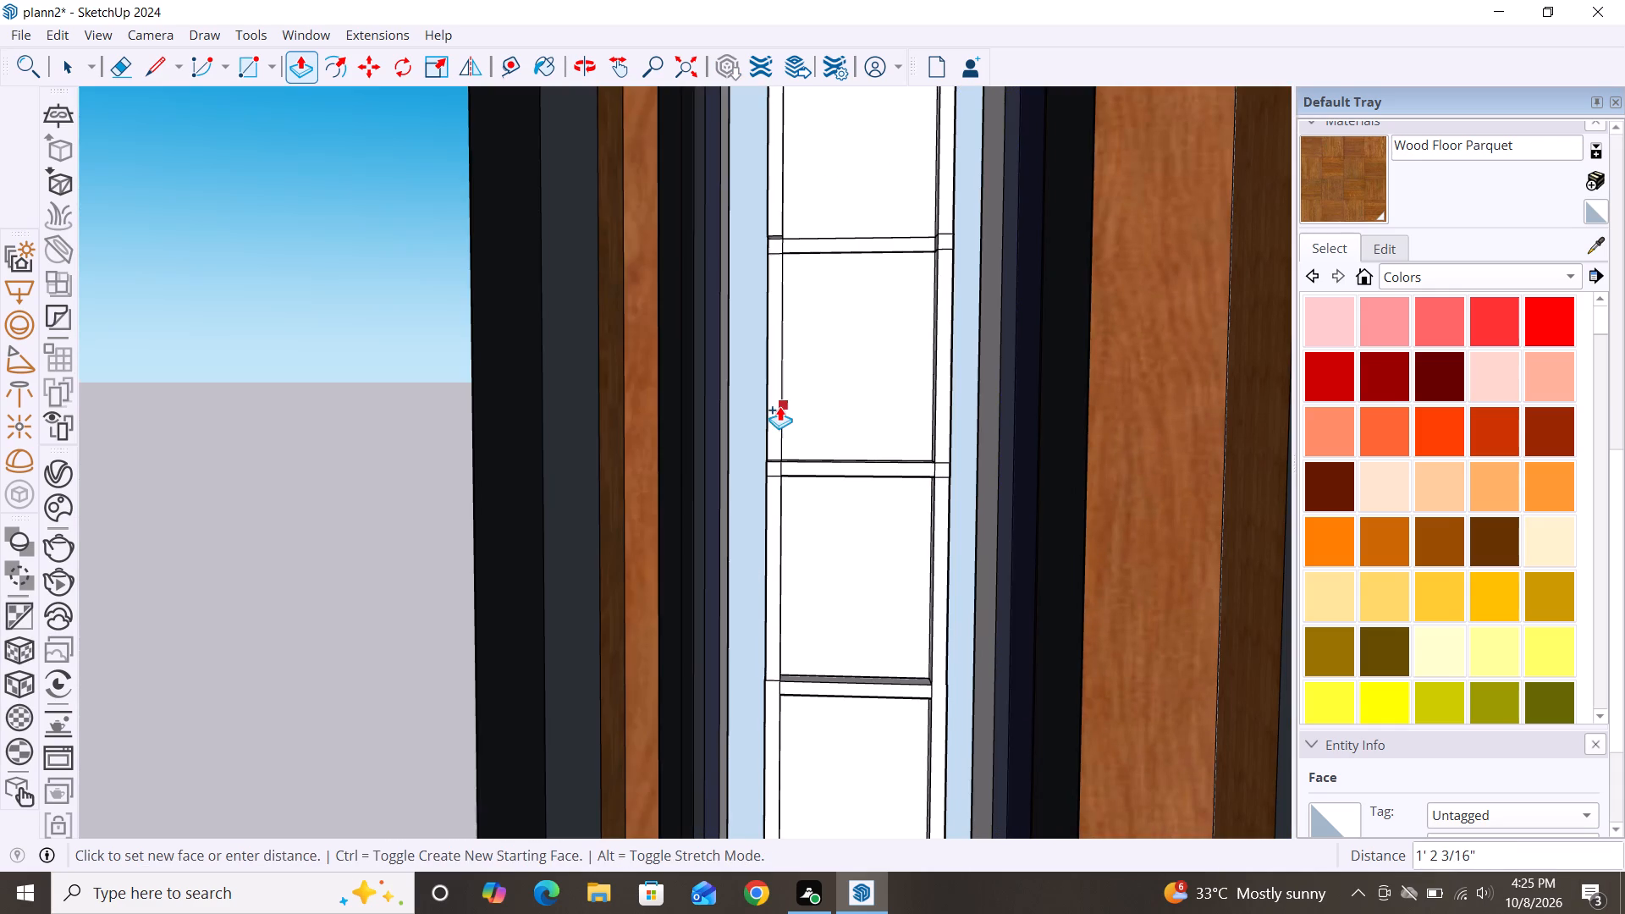
pyautogui.doubleClick(777, 472)
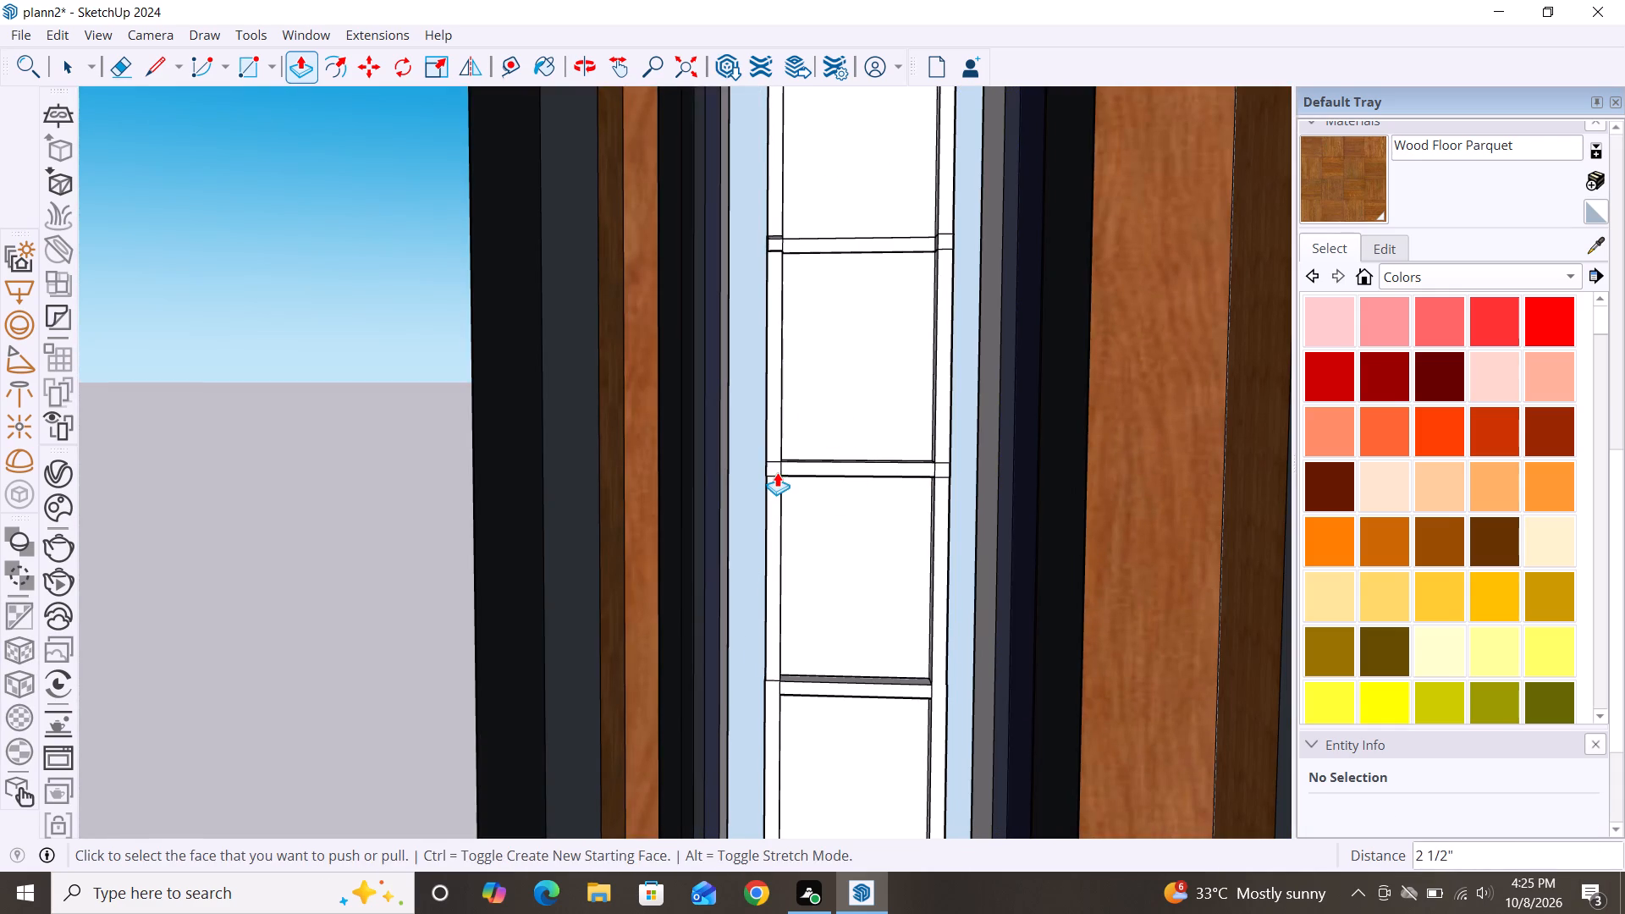
# Push/Pull the crossbar below the second pane and its left corner piece outward, level with the left strip below.
pyautogui.scroll(9, 790, 217)
pyautogui.click(888, 280)
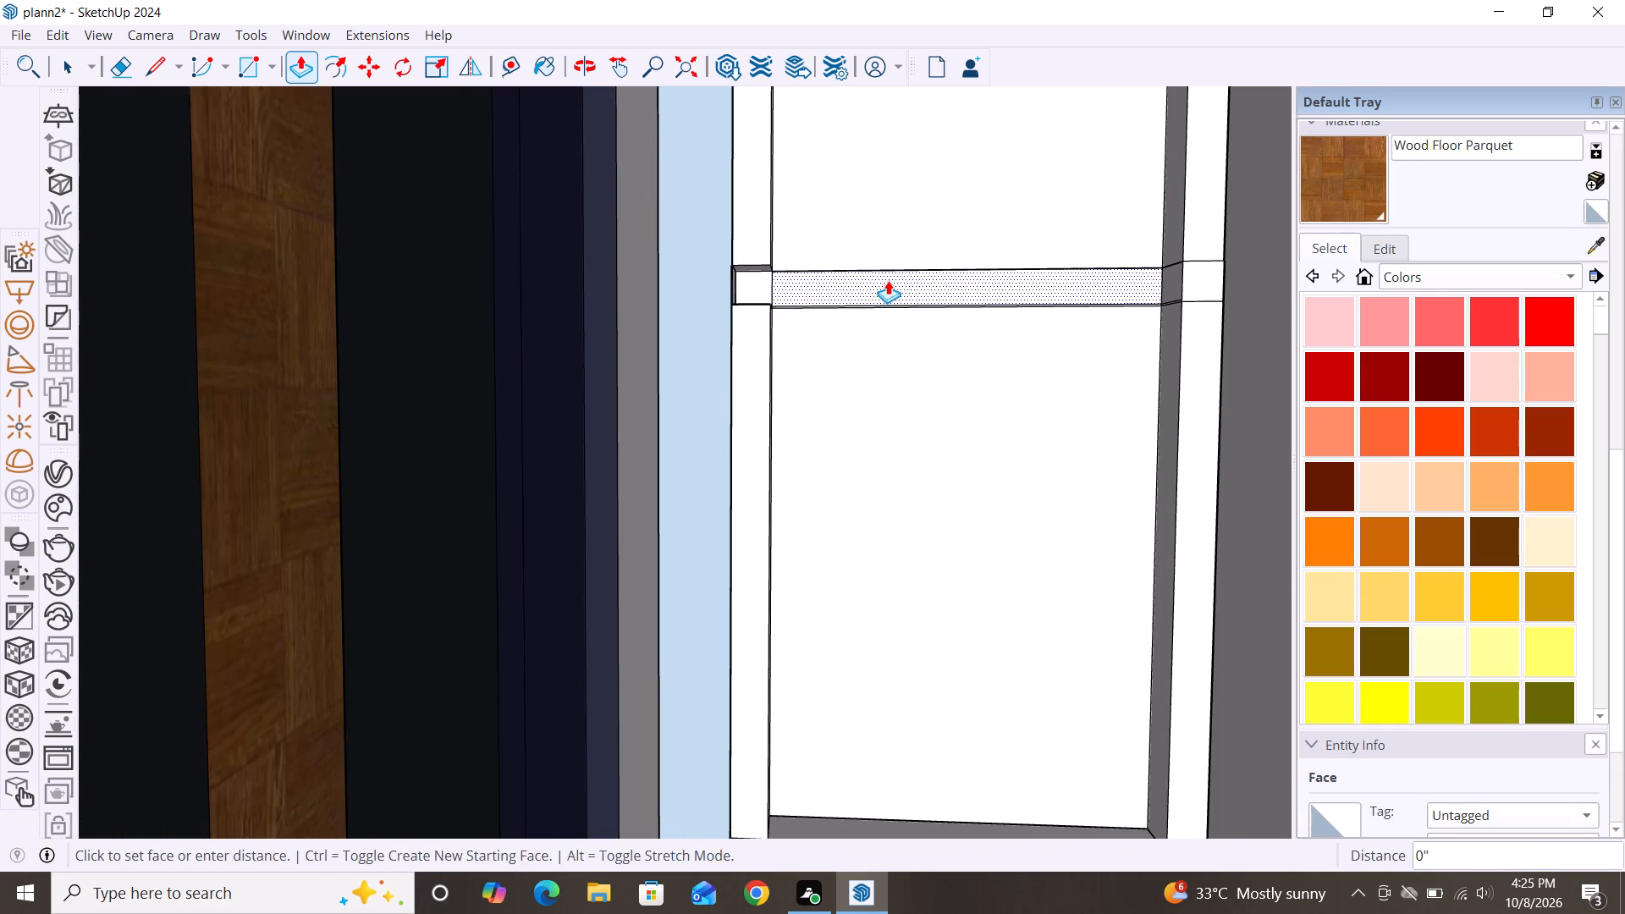
pyautogui.click(758, 344)
pyautogui.click(757, 281)
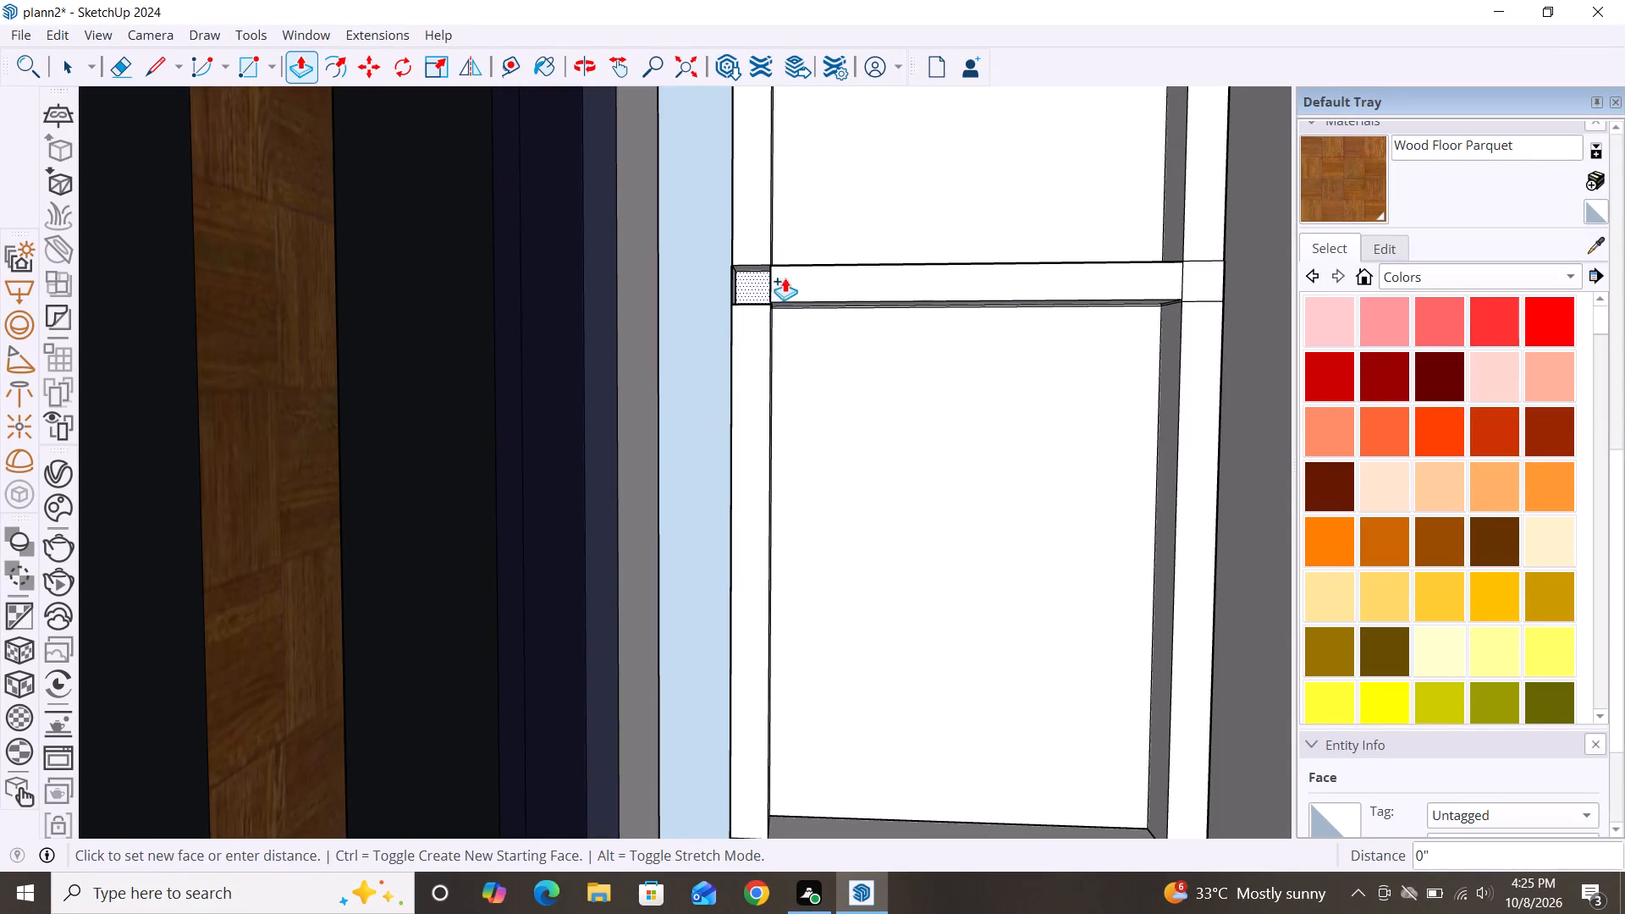
pyautogui.click(828, 282)
# Push/Pull the joined left, top and right frame strips around the second pane outward 13/16".
pyautogui.scroll(-2, 902, 399)
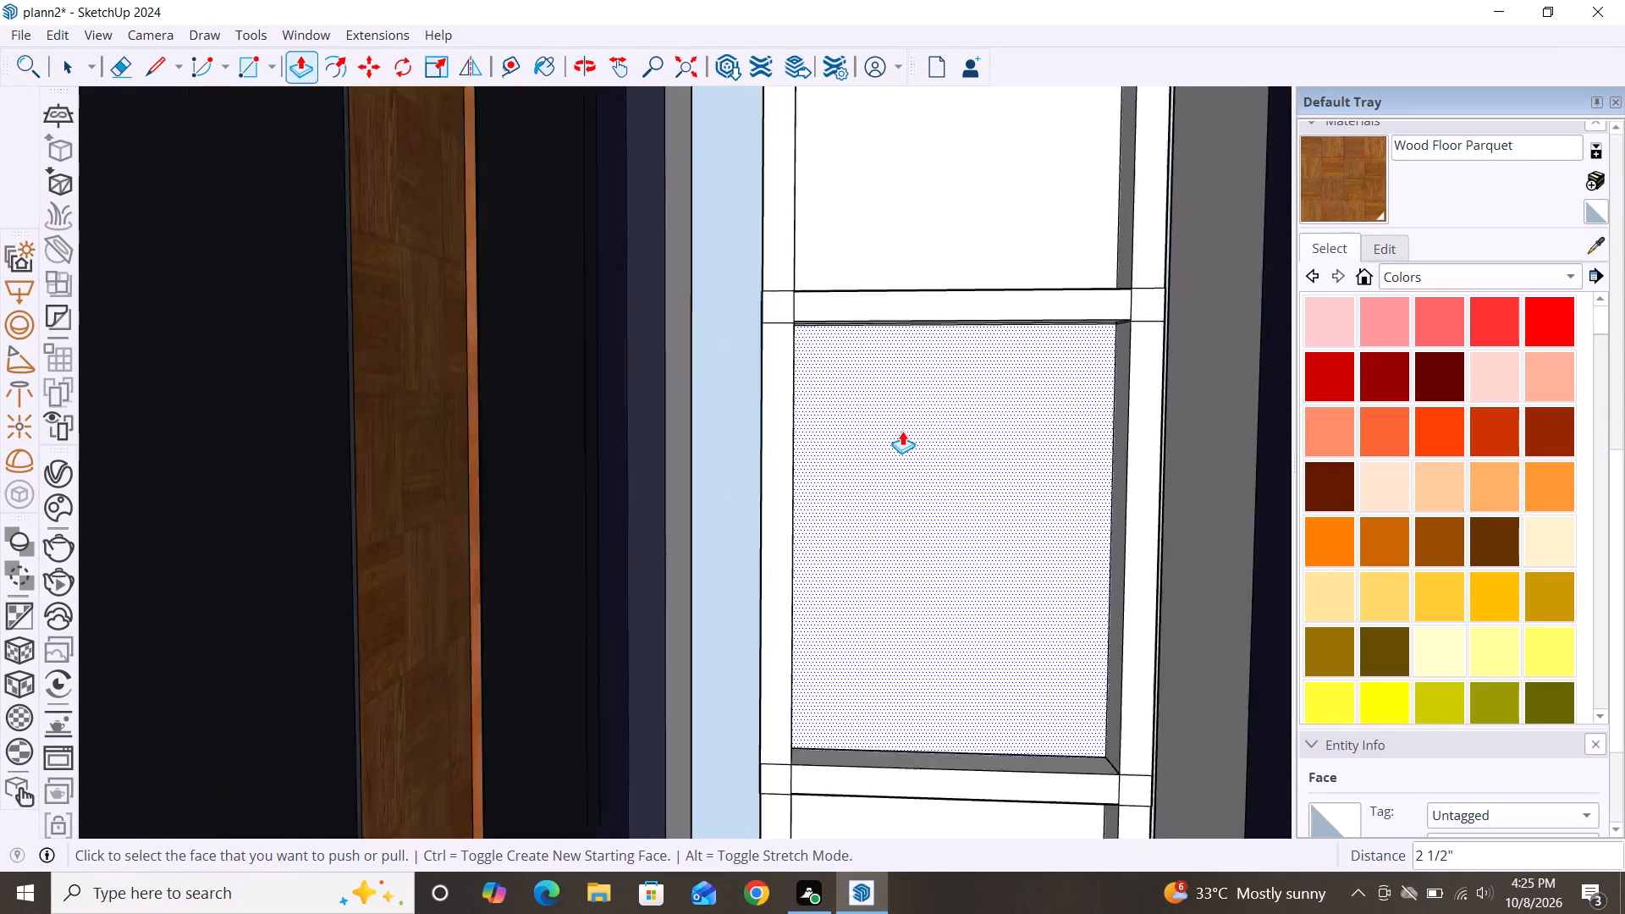
pyautogui.scroll(-9, 902, 431)
pyautogui.click(855, 294)
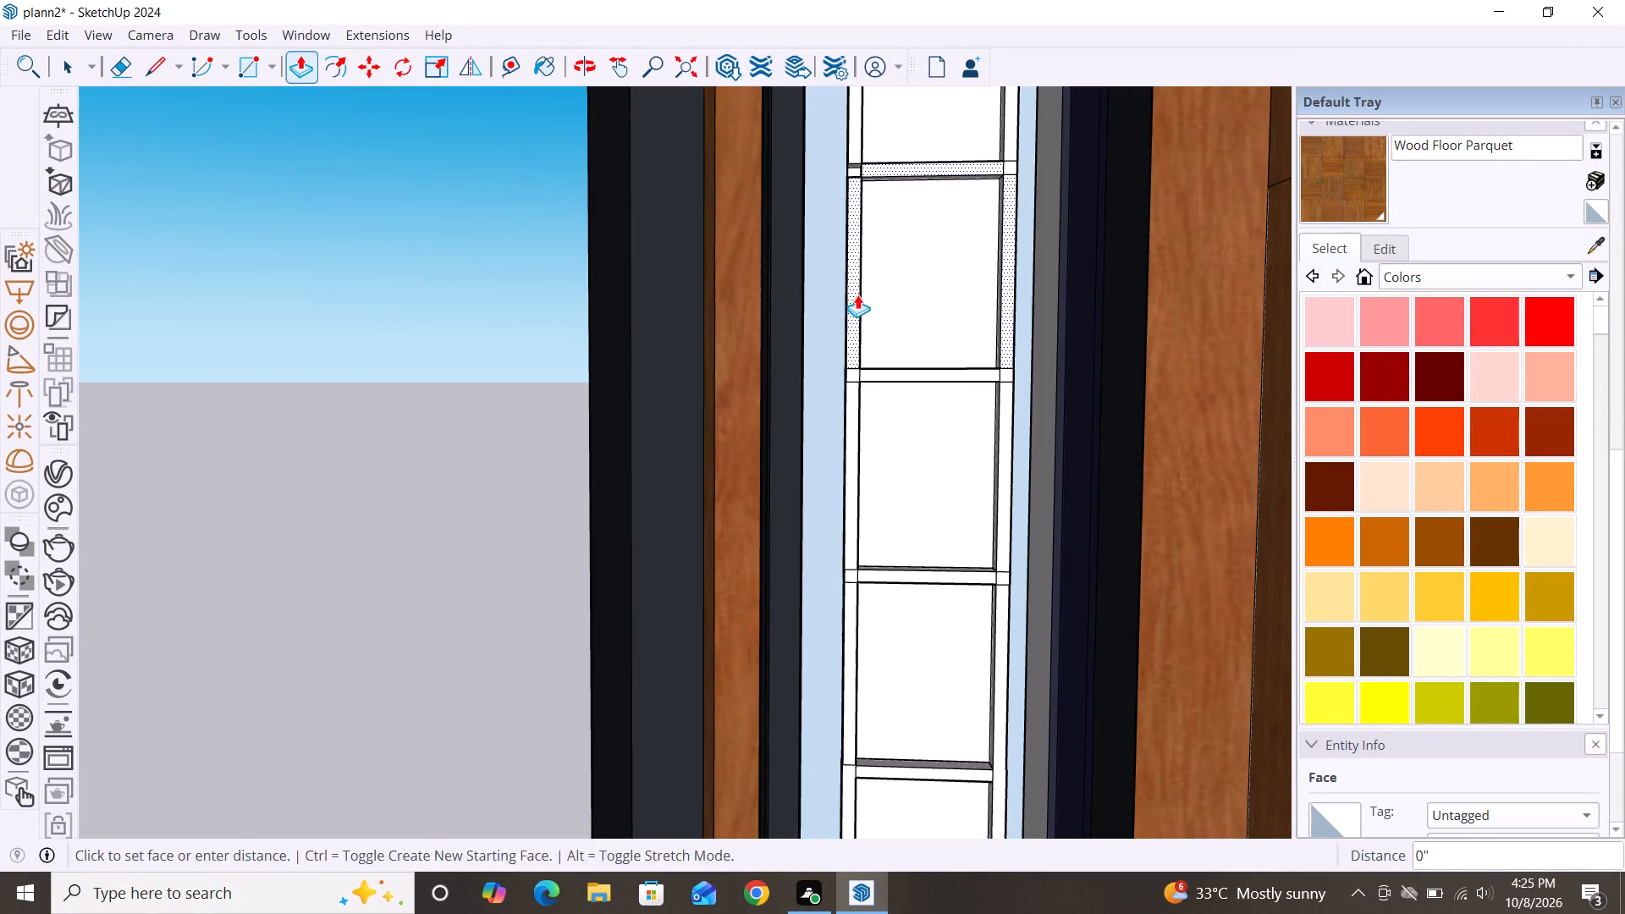
pyautogui.click(856, 343)
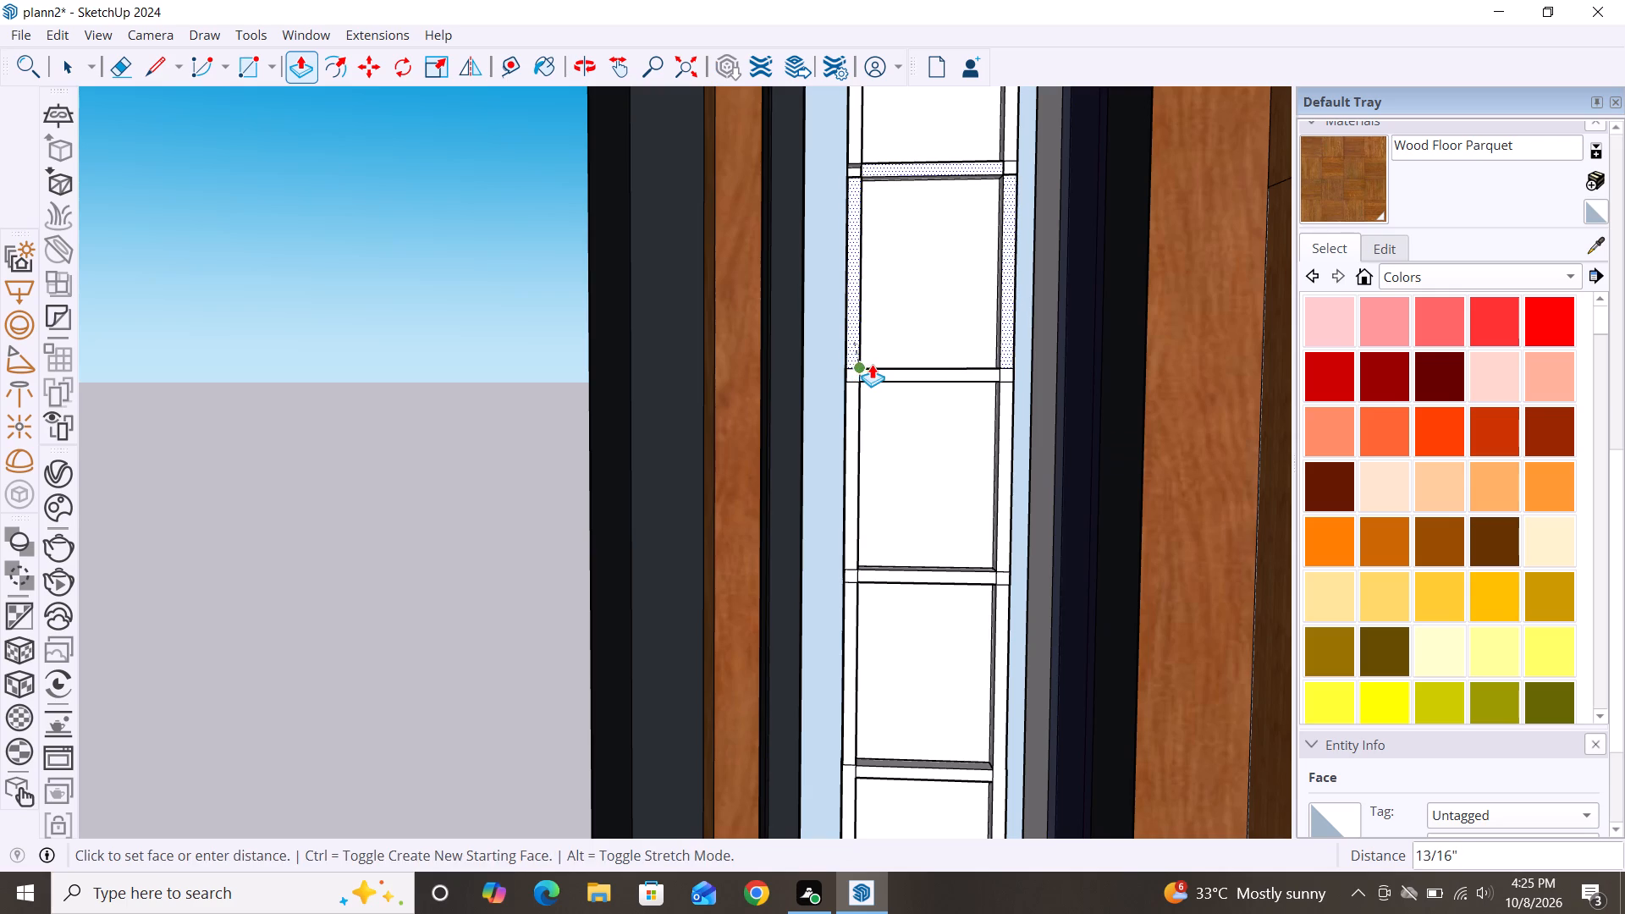
pyautogui.hotkey('ctrl', 'z')
pyautogui.click(852, 345)
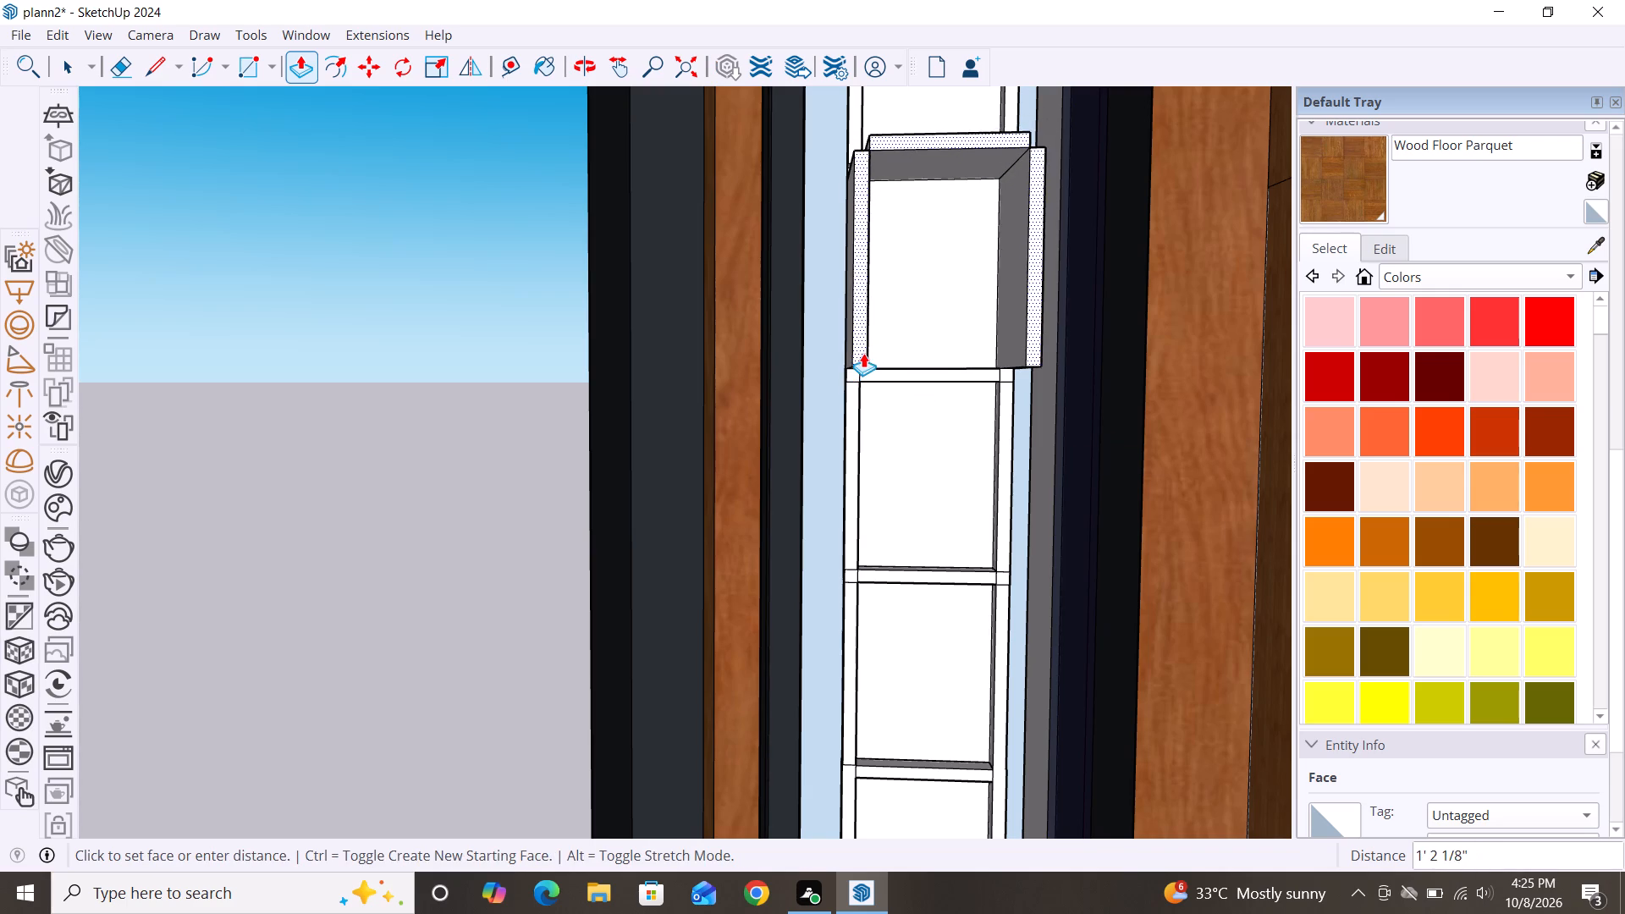
pyautogui.press('Escape')
# Level the corner pieces below the first pane with the frame, extruding the right one 13/16" and the left one 3 5/16".
pyautogui.scroll(-4, 897, 344)
pyautogui.scroll(4, 901, 202)
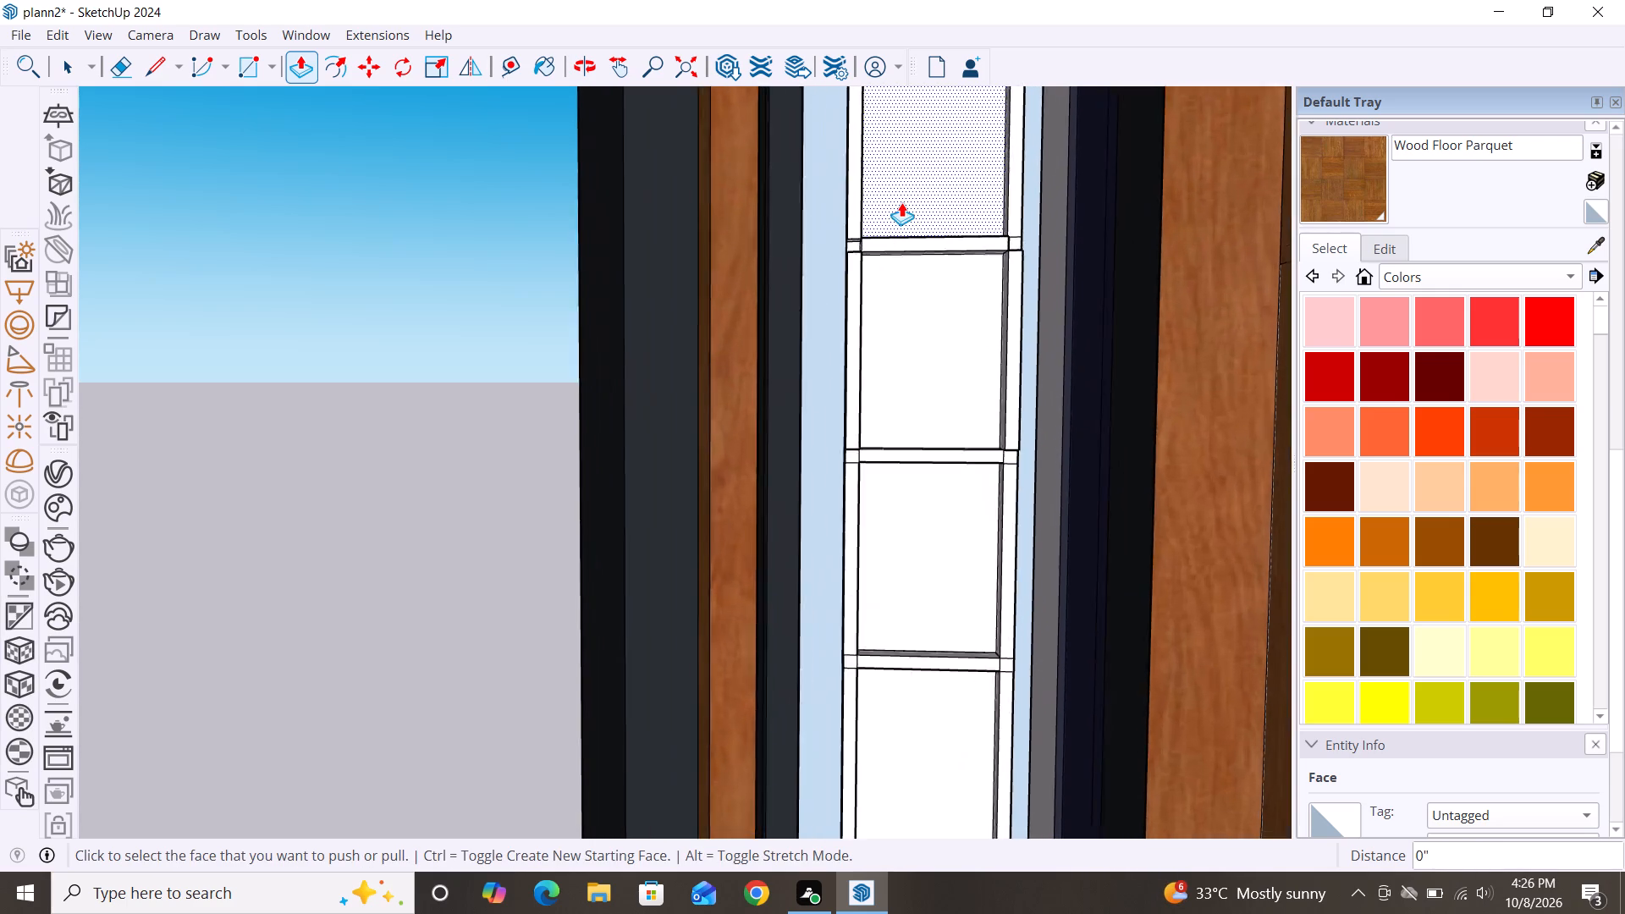
pyautogui.scroll(5, 901, 202)
pyautogui.click(1092, 265)
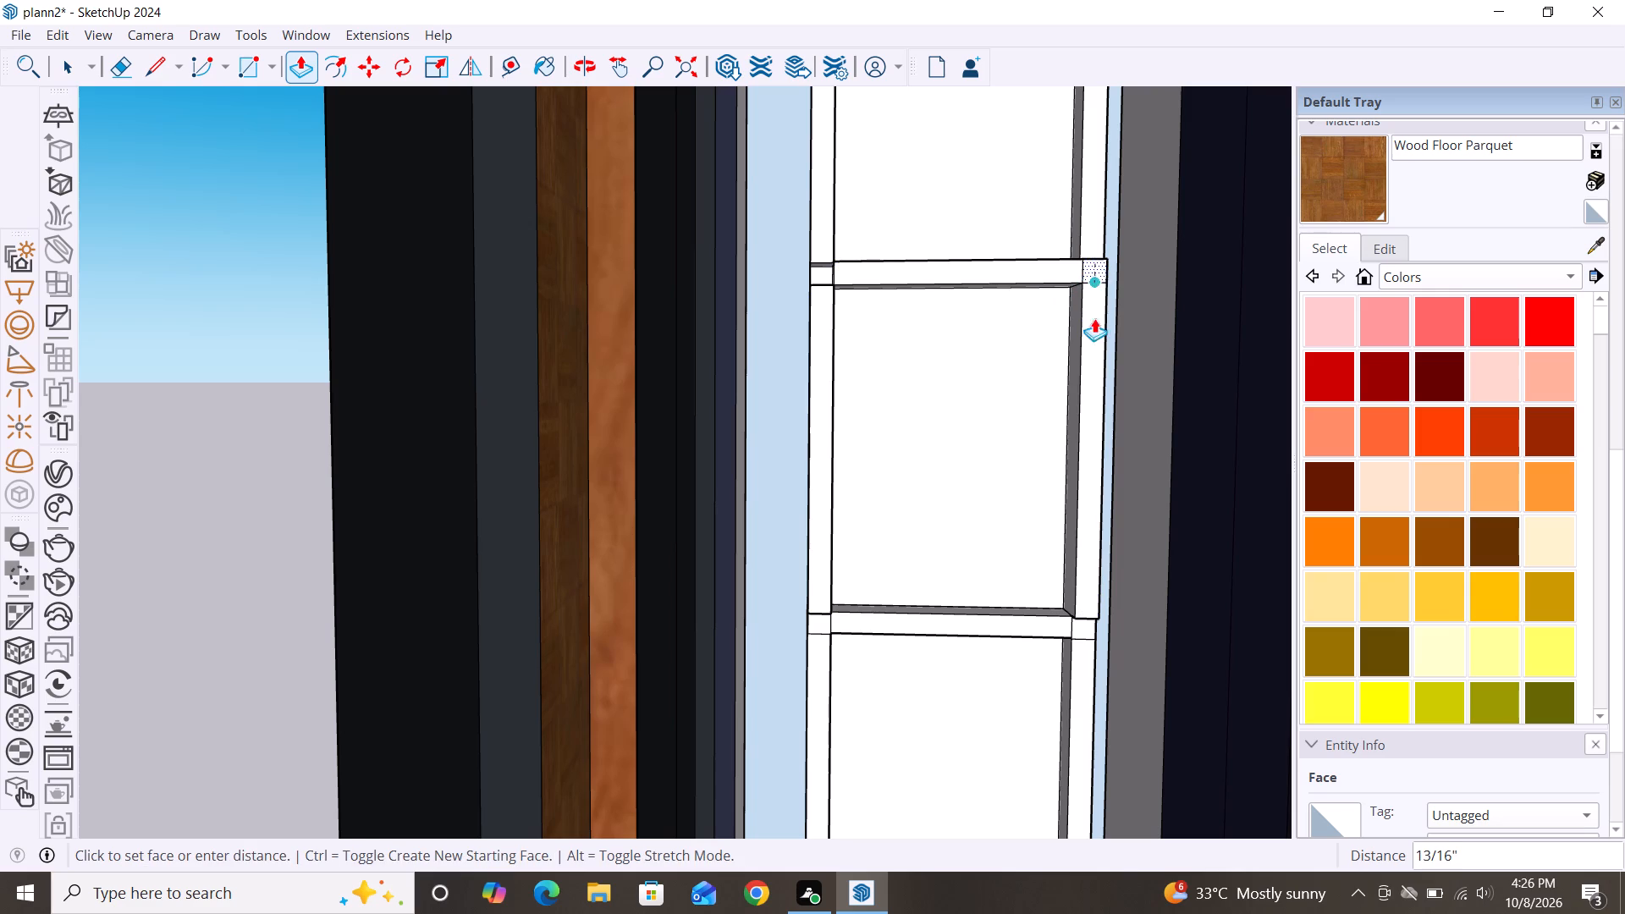
pyautogui.click(1097, 333)
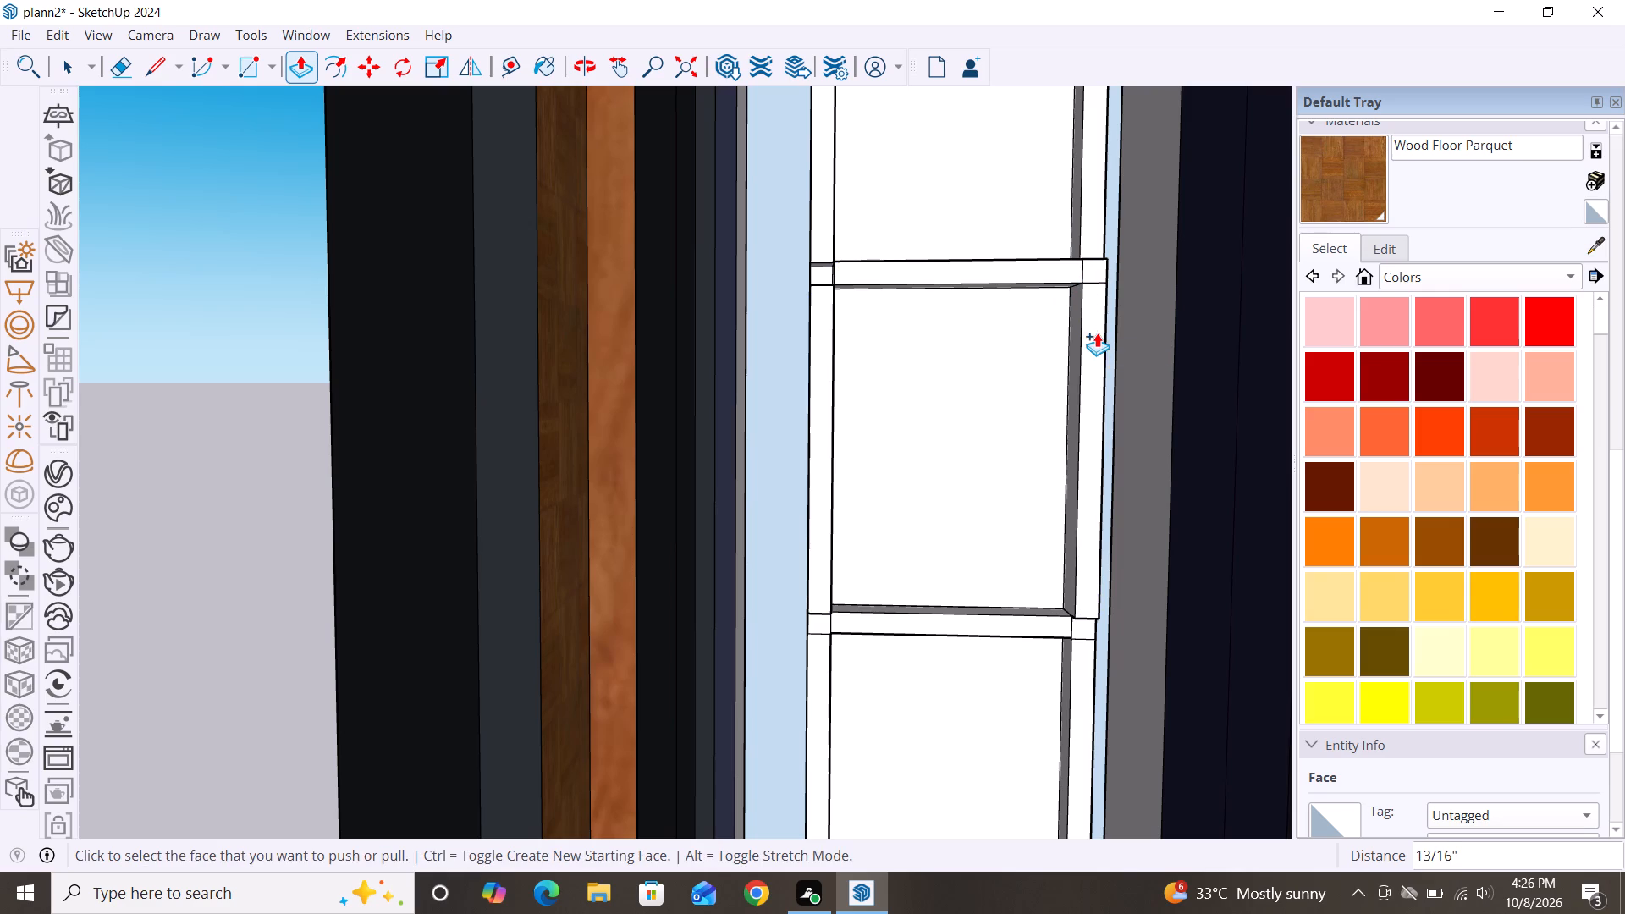
pyautogui.click(822, 271)
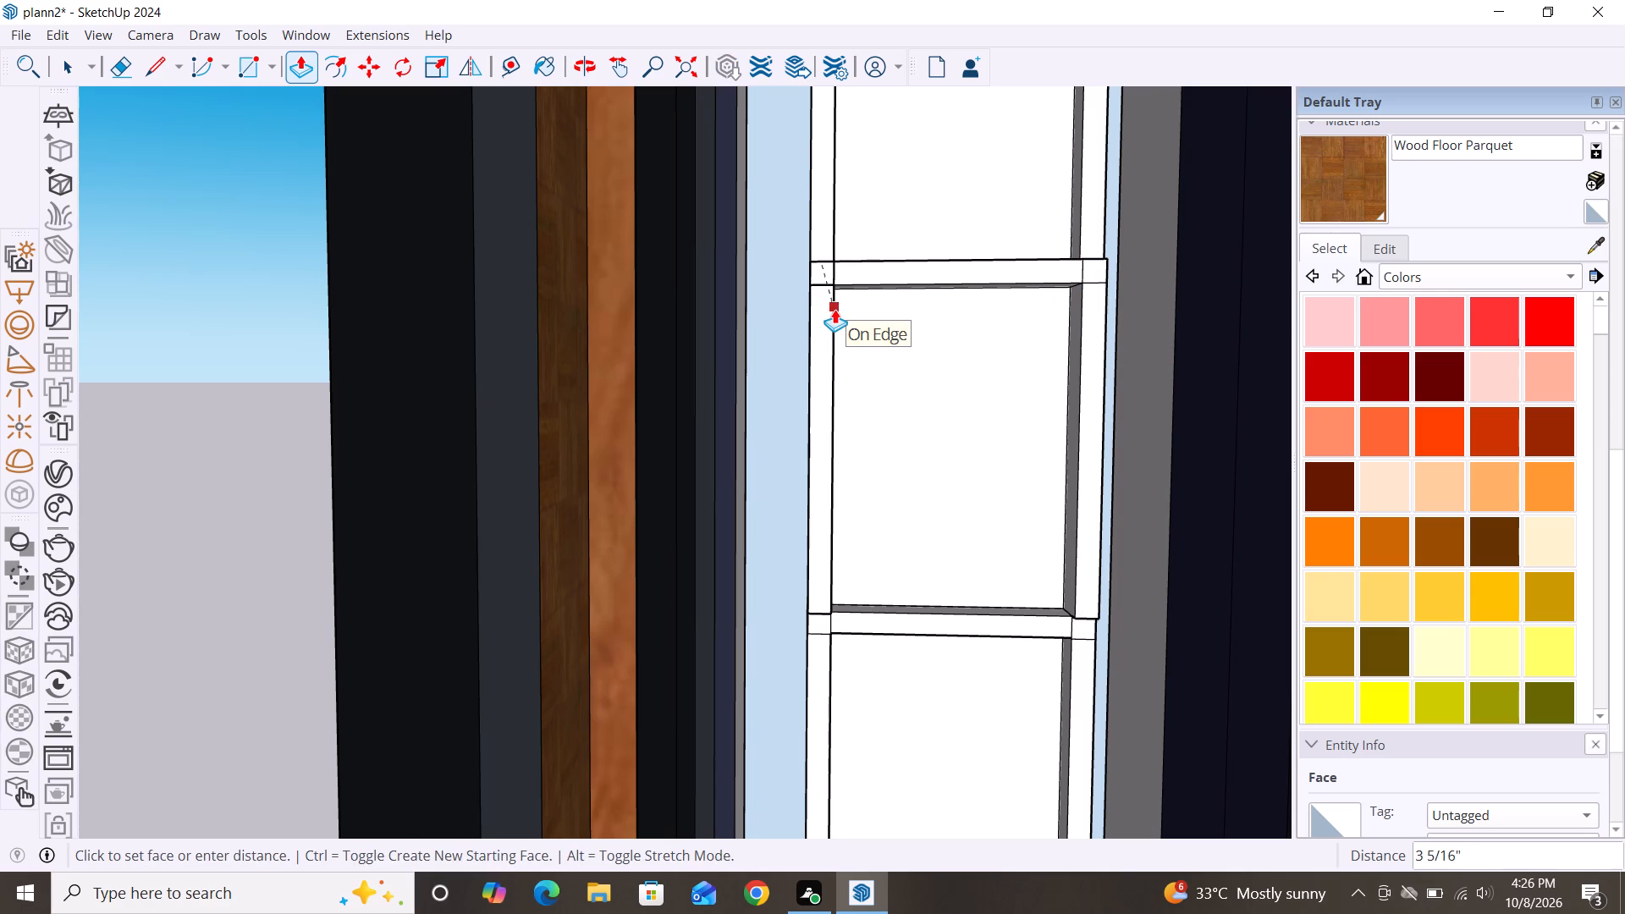
pyautogui.click(835, 309)
# Delete the upper edge crossing the right frame strip at the crossbar below the third pane.
pyautogui.scroll(-9, 899, 328)
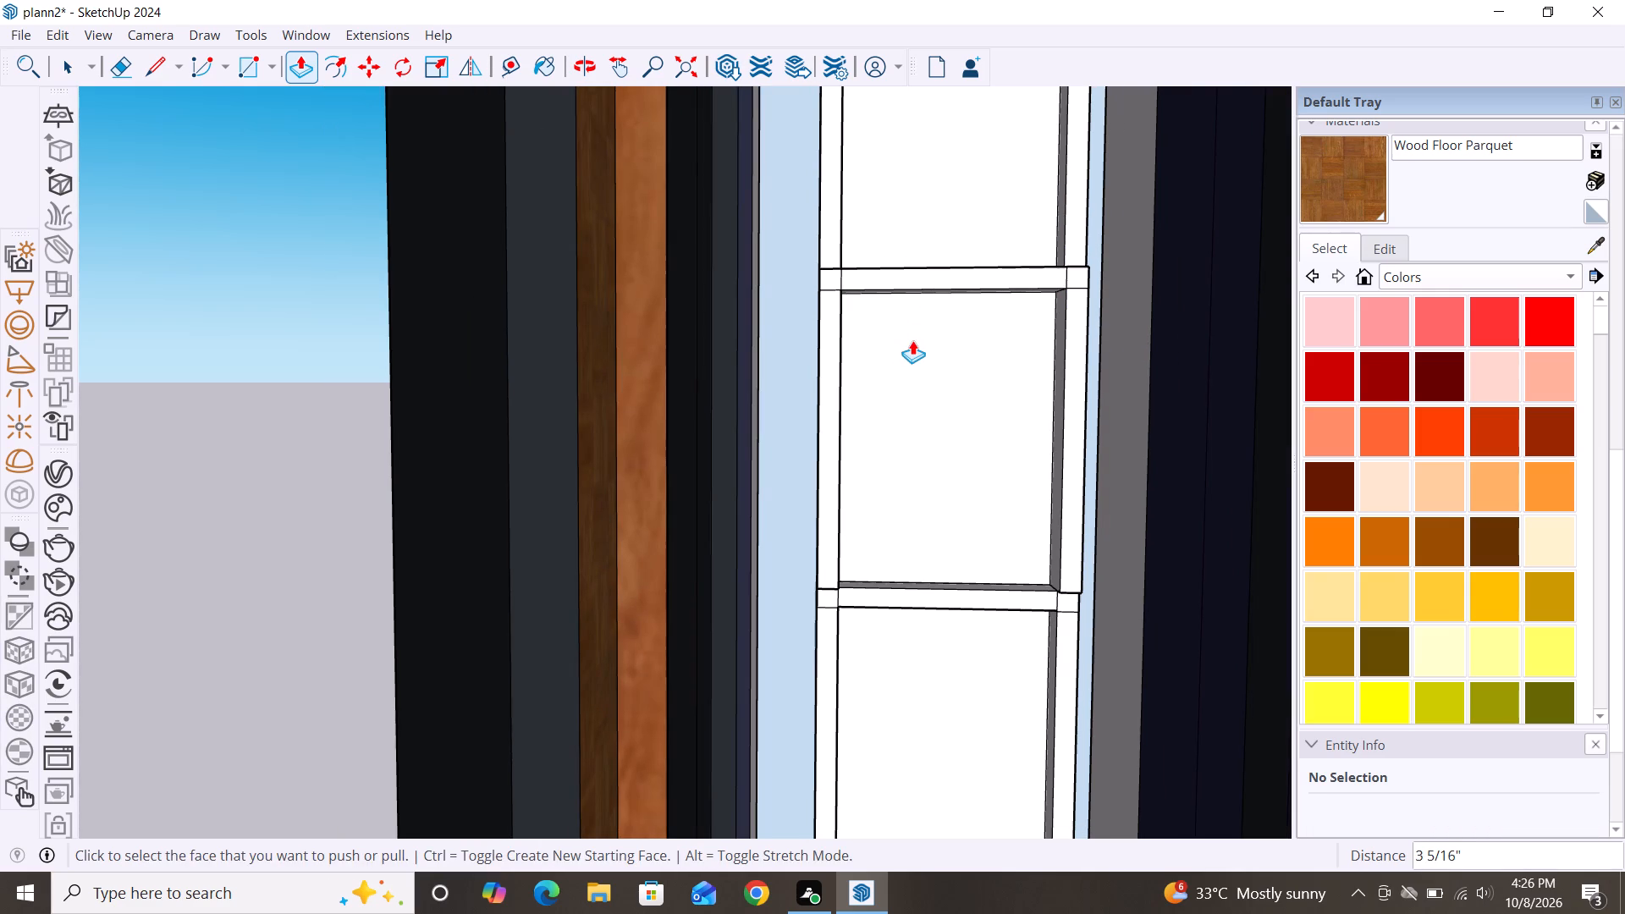
pyautogui.scroll(-9, 916, 344)
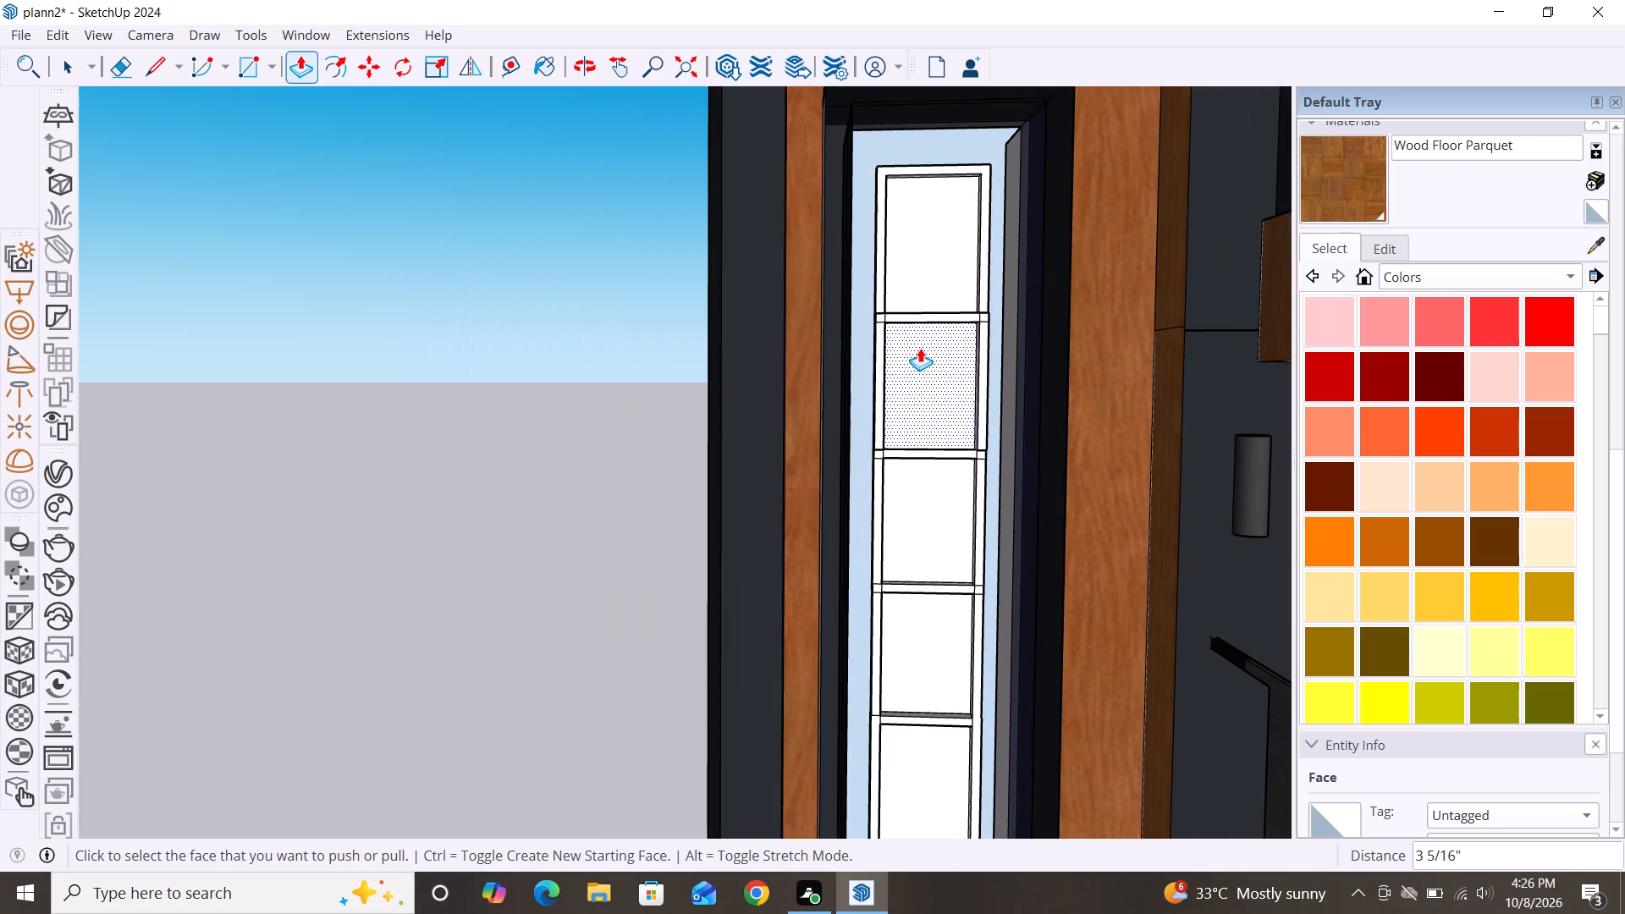
pyautogui.scroll(-7, 891, 268)
pyautogui.scroll(-2, 822, 241)
pyautogui.scroll(11, 914, 416)
pyautogui.press('space')
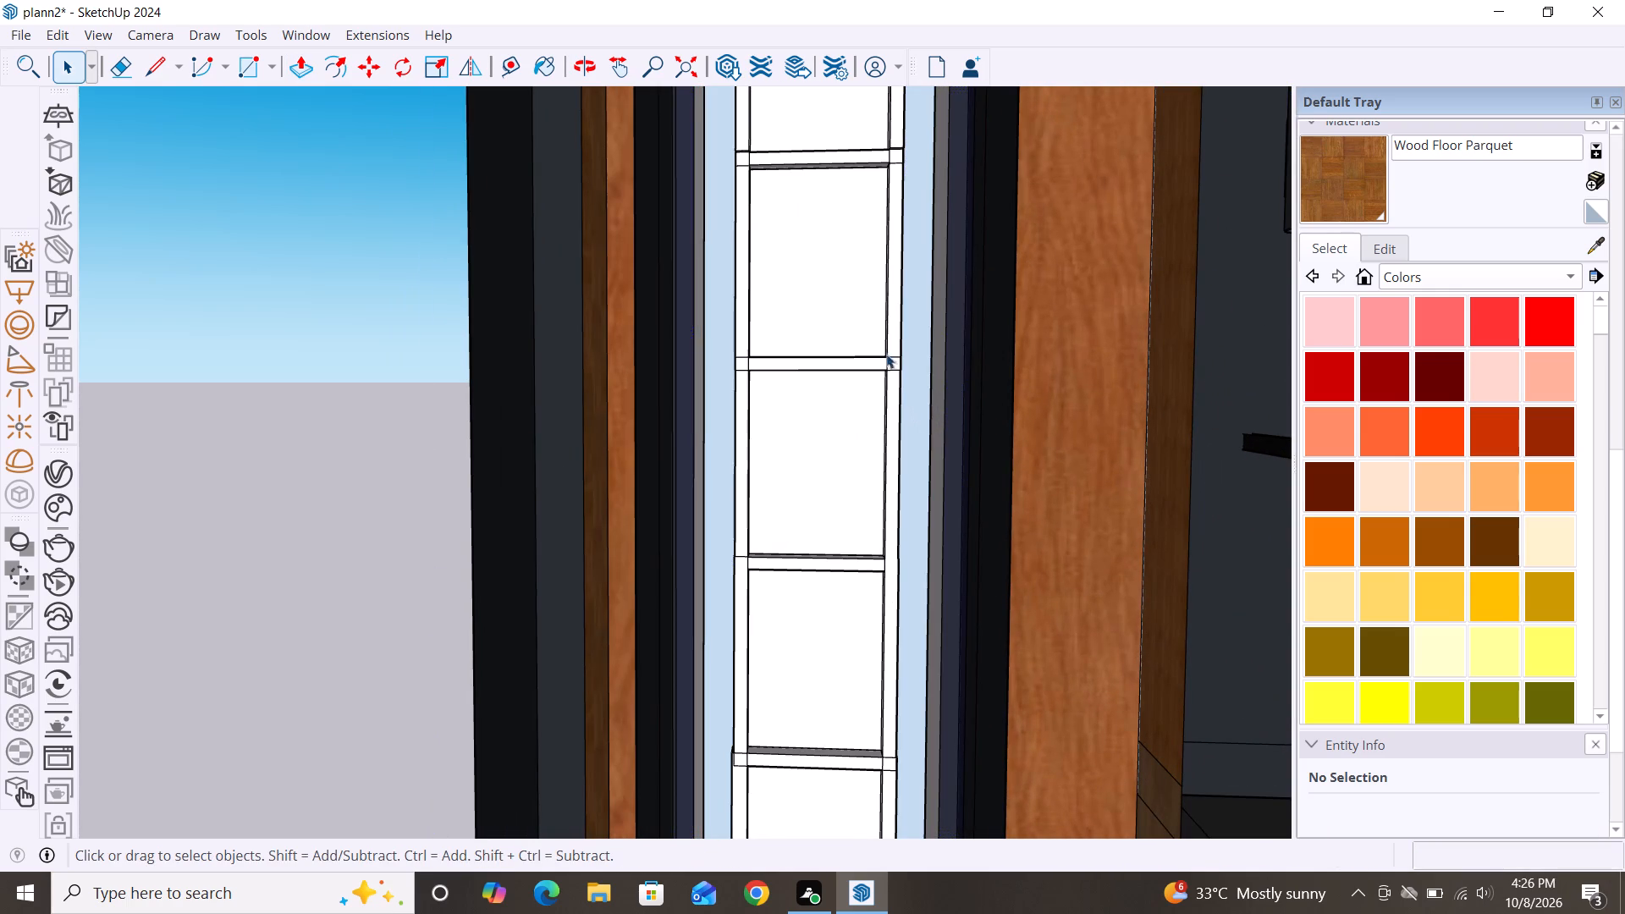
pyautogui.scroll(8, 891, 355)
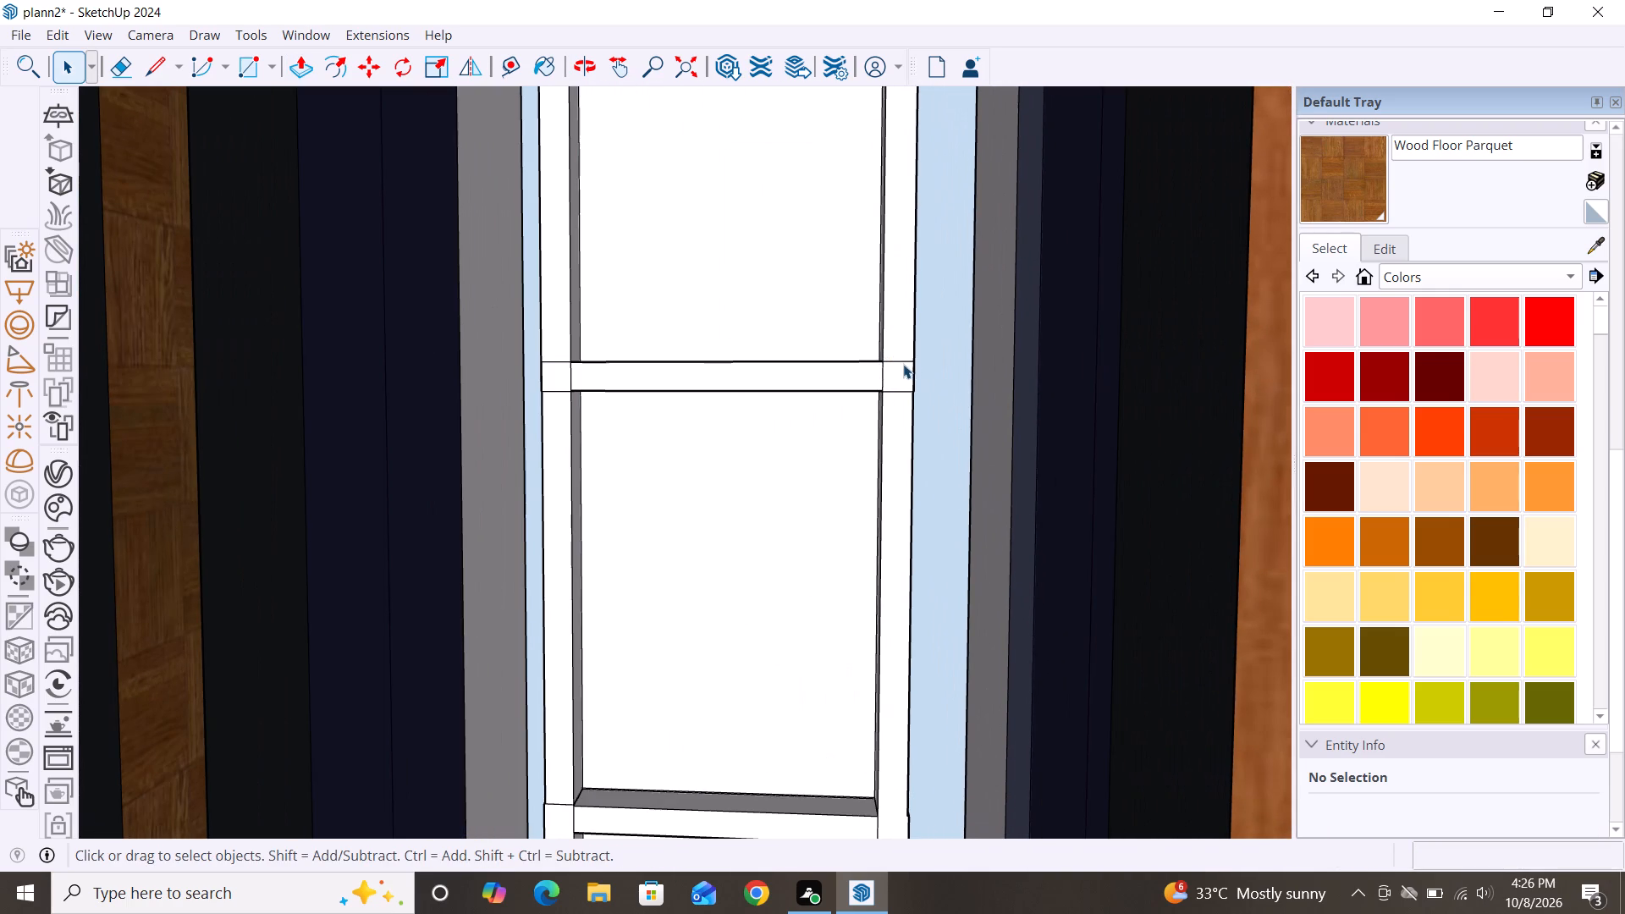
pyautogui.click(901, 360)
pyautogui.press('Delete')
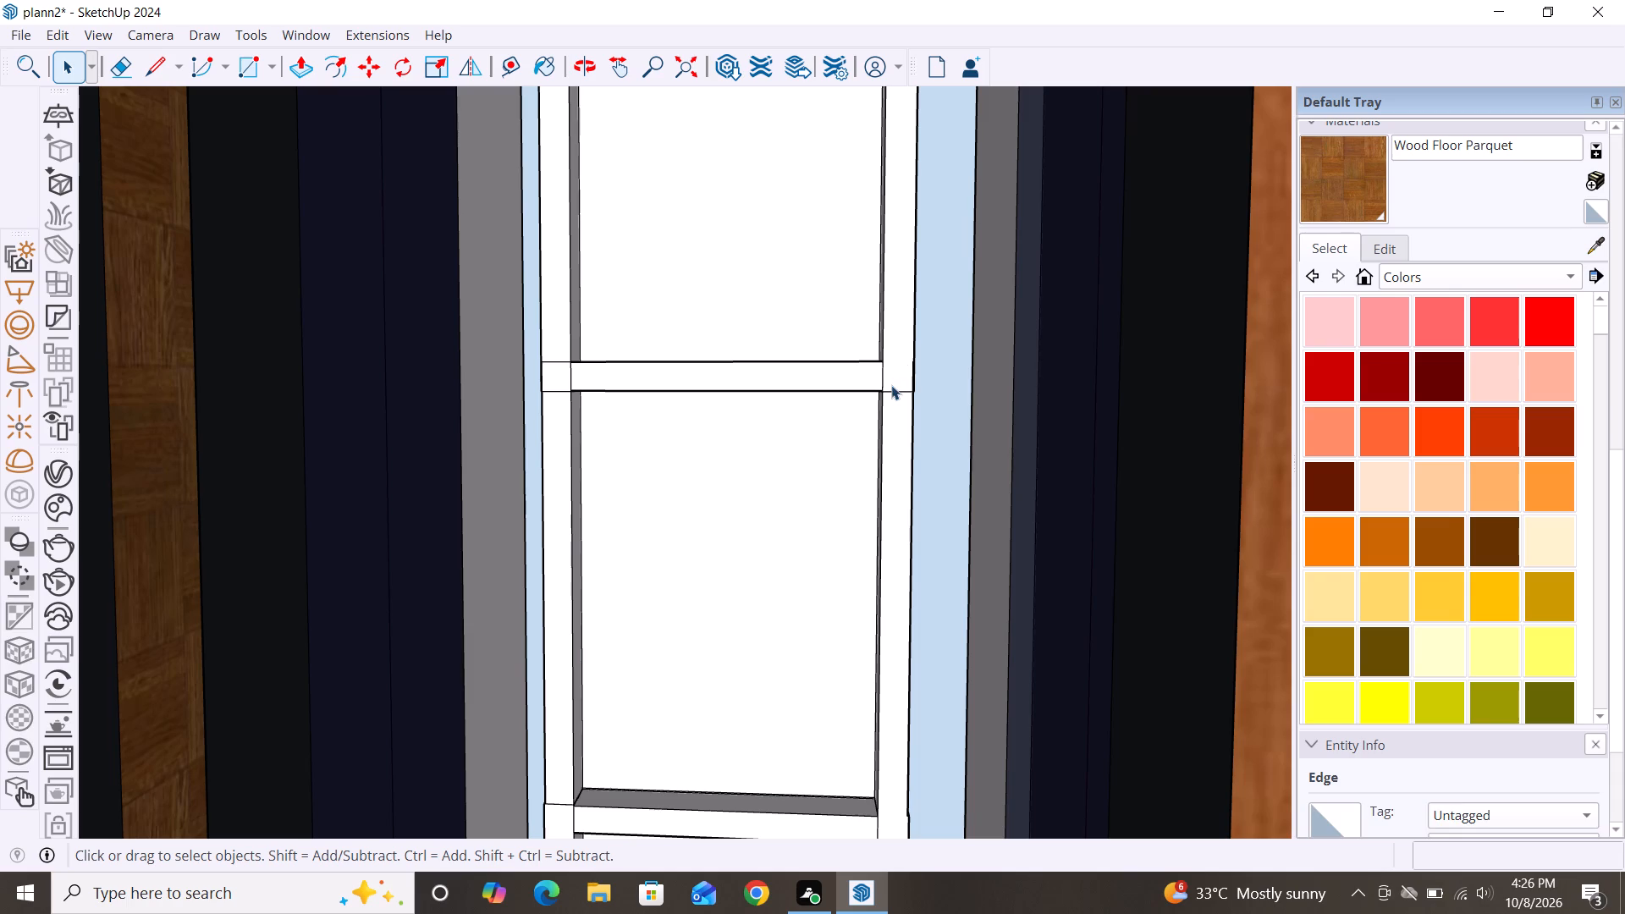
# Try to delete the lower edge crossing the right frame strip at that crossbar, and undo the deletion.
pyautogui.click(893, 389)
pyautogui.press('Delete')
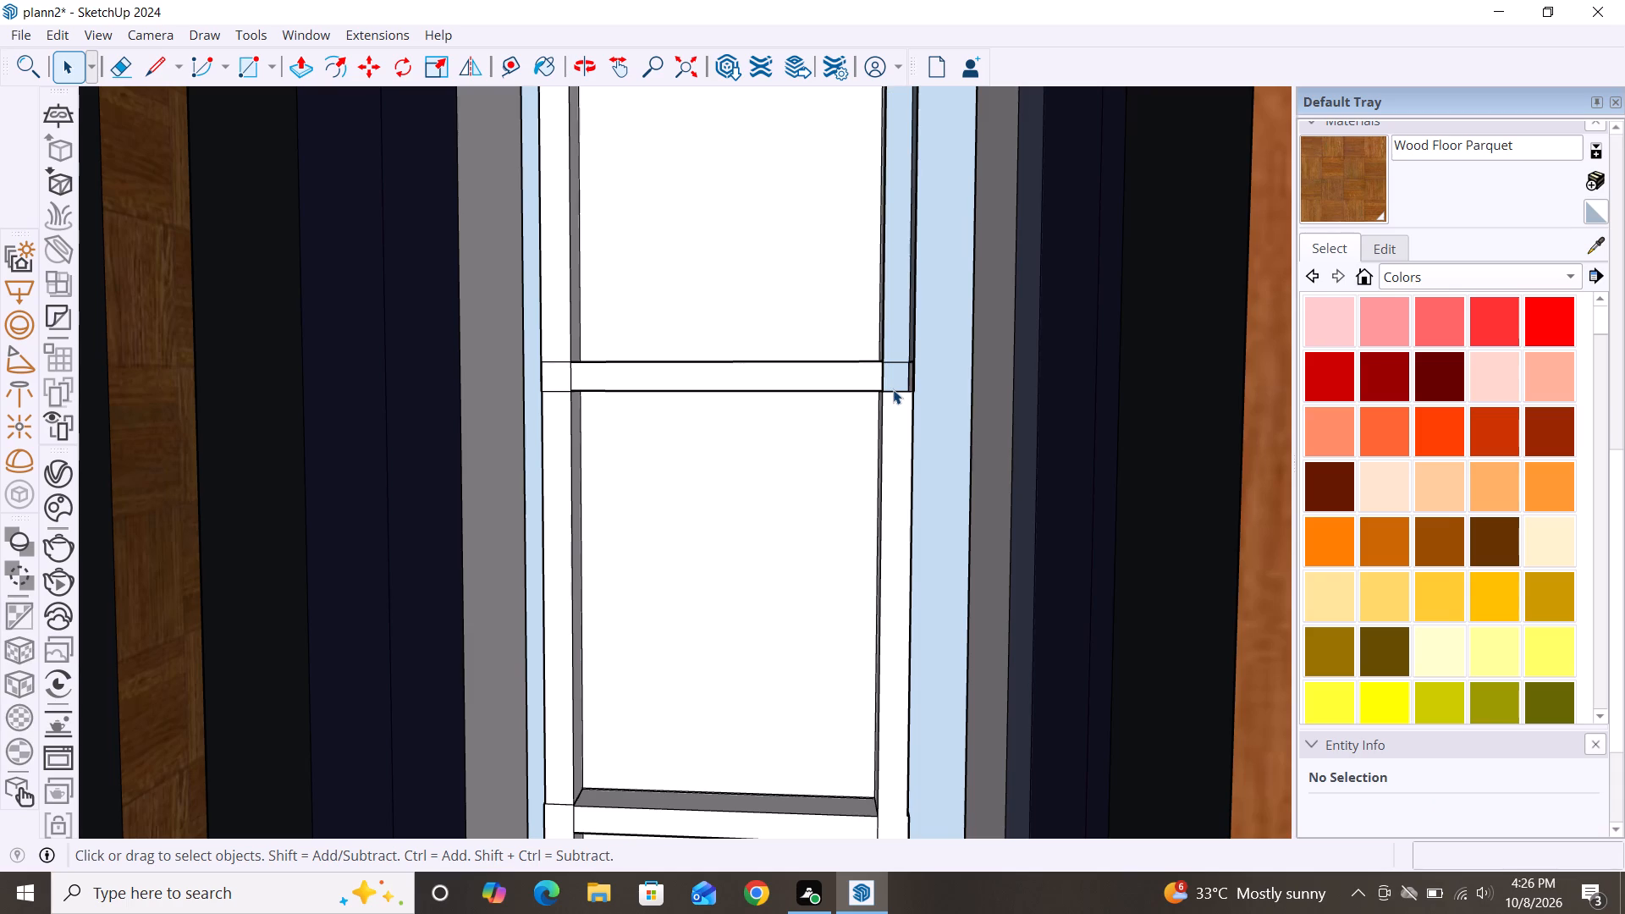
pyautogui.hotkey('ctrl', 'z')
# Delete the lower edge crossing the right frame strip at the crossbar below the third pane.
pyautogui.click(893, 388)
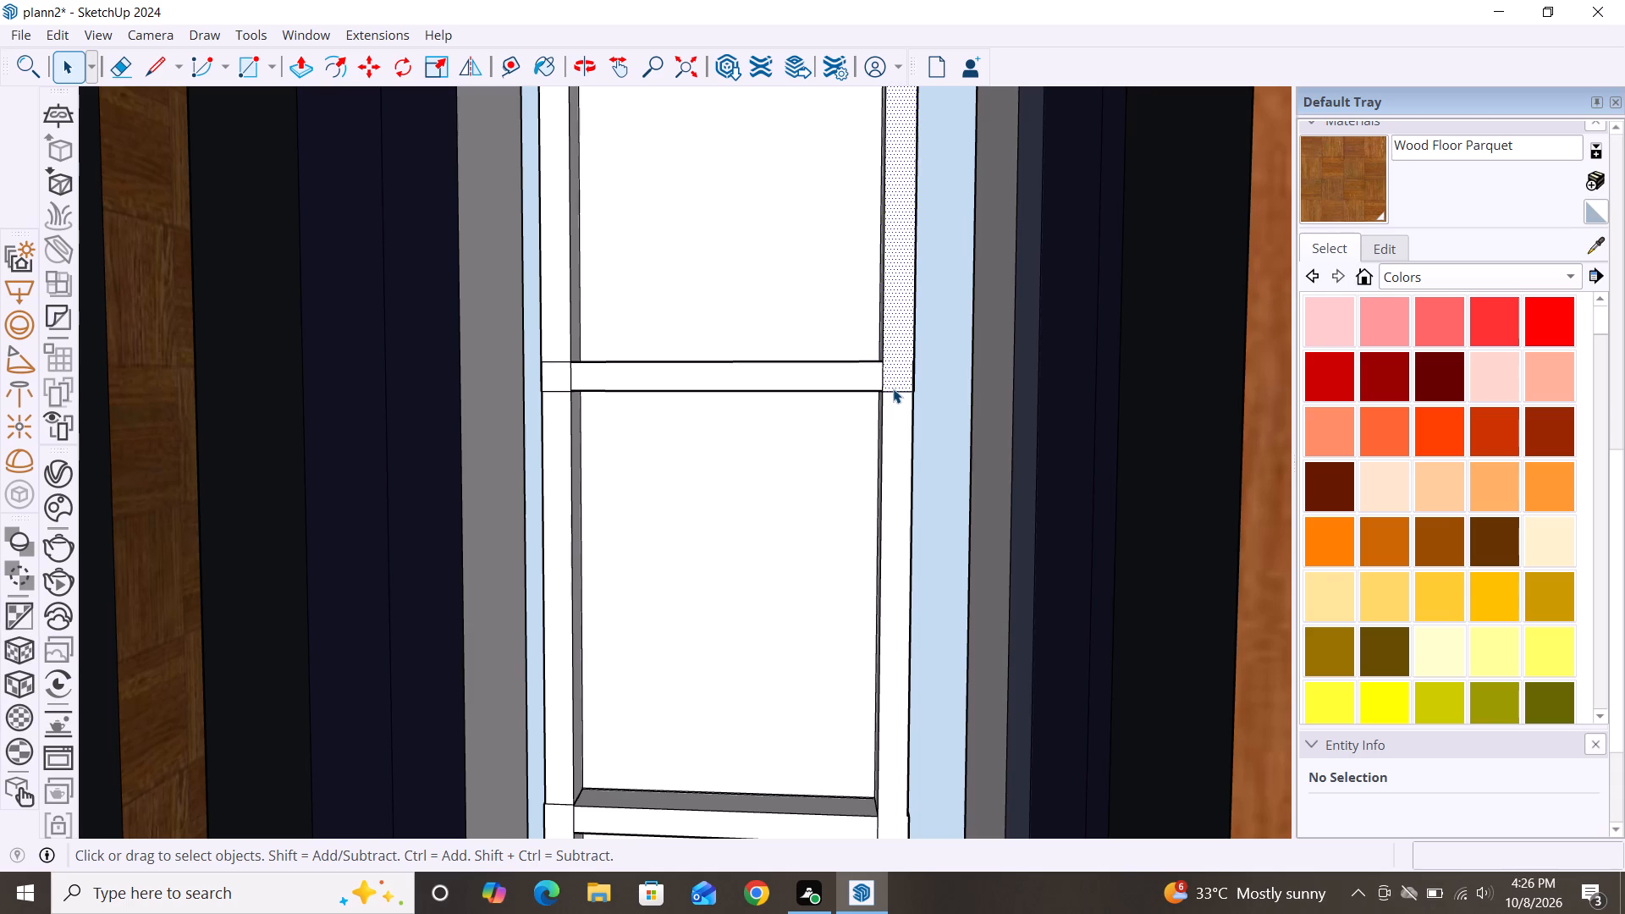
pyautogui.click(394, 406)
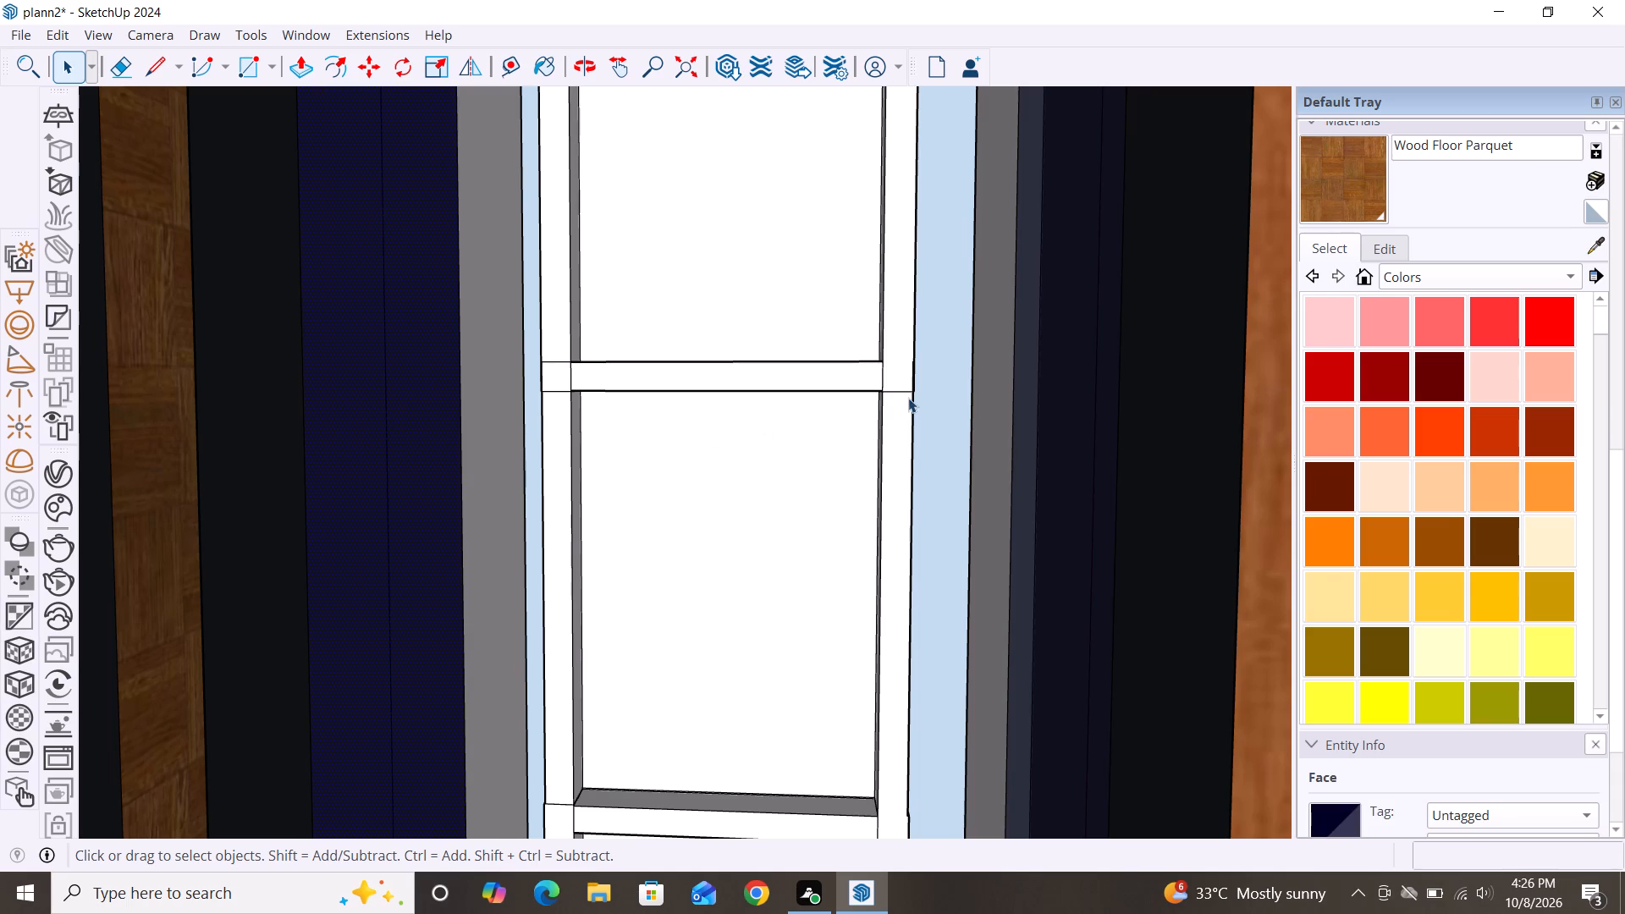
pyautogui.click(906, 394)
pyautogui.press('Delete')
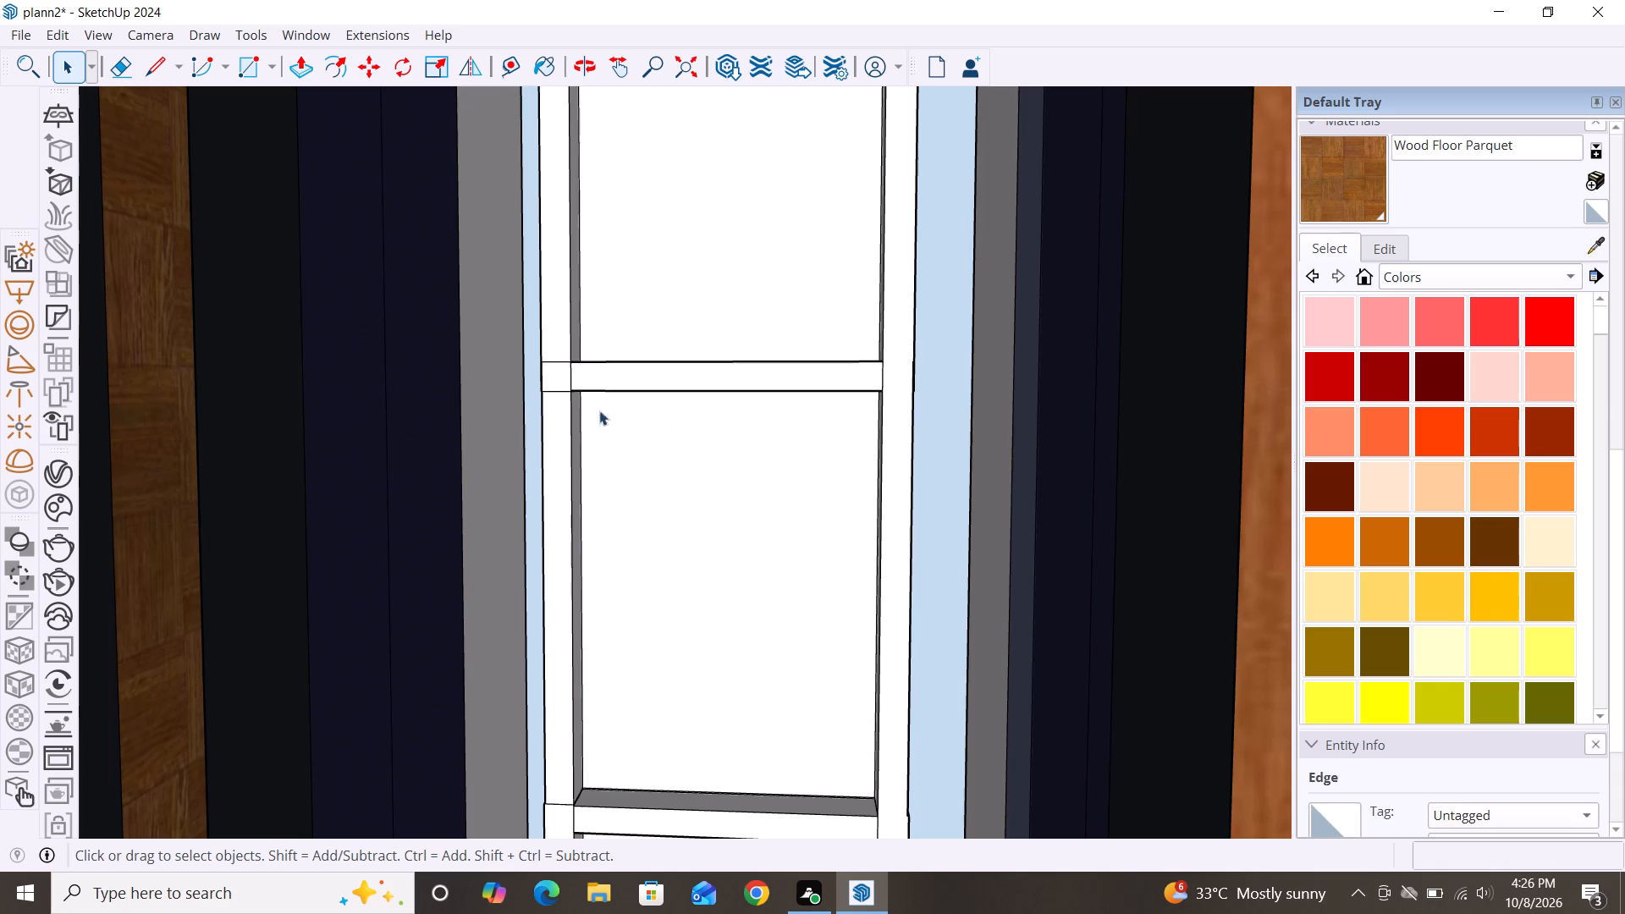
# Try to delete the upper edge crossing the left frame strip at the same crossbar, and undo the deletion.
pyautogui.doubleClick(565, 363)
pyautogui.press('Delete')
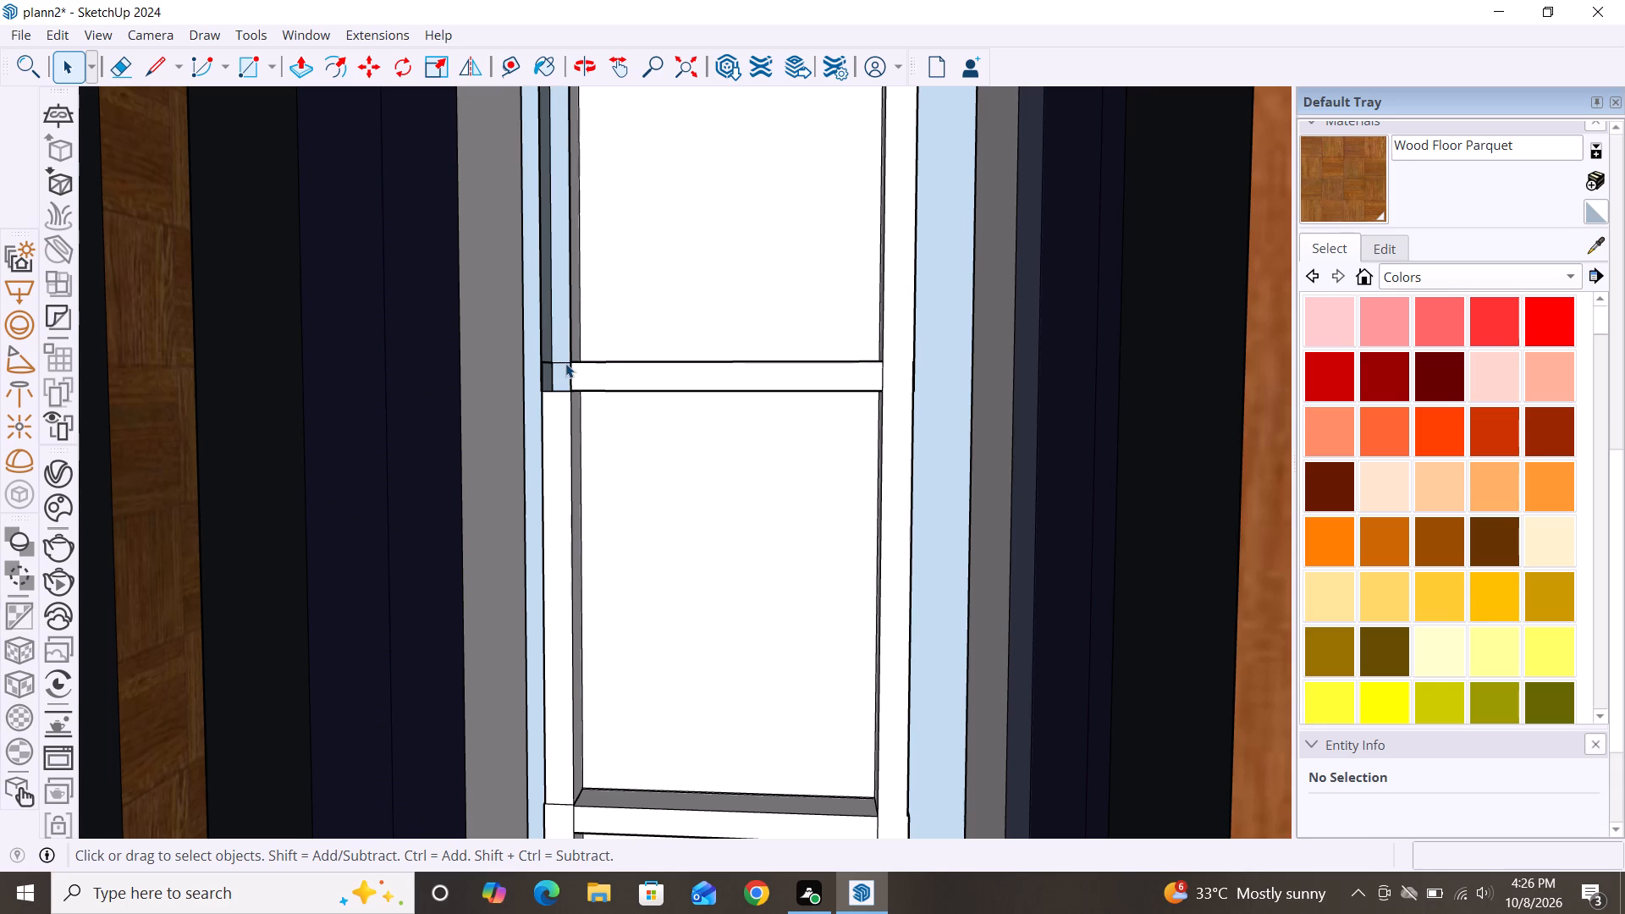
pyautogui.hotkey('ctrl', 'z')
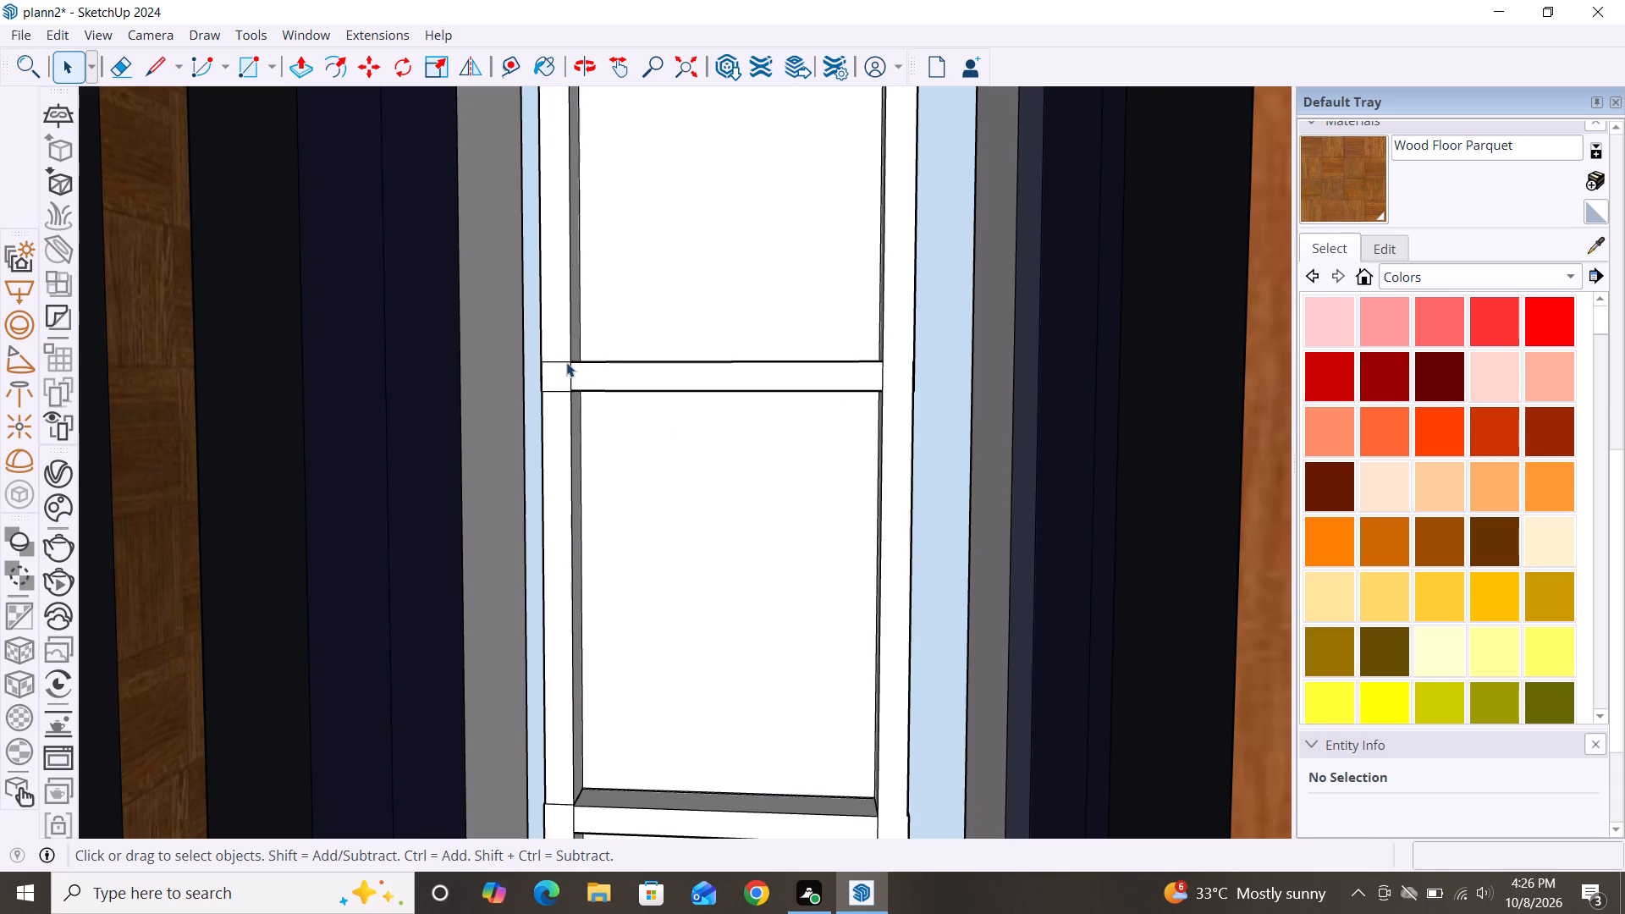
# Delete the upper and lower edges crossing the left frame strip at the crossbar below the third pane.
pyautogui.click(557, 361)
pyautogui.press('Delete')
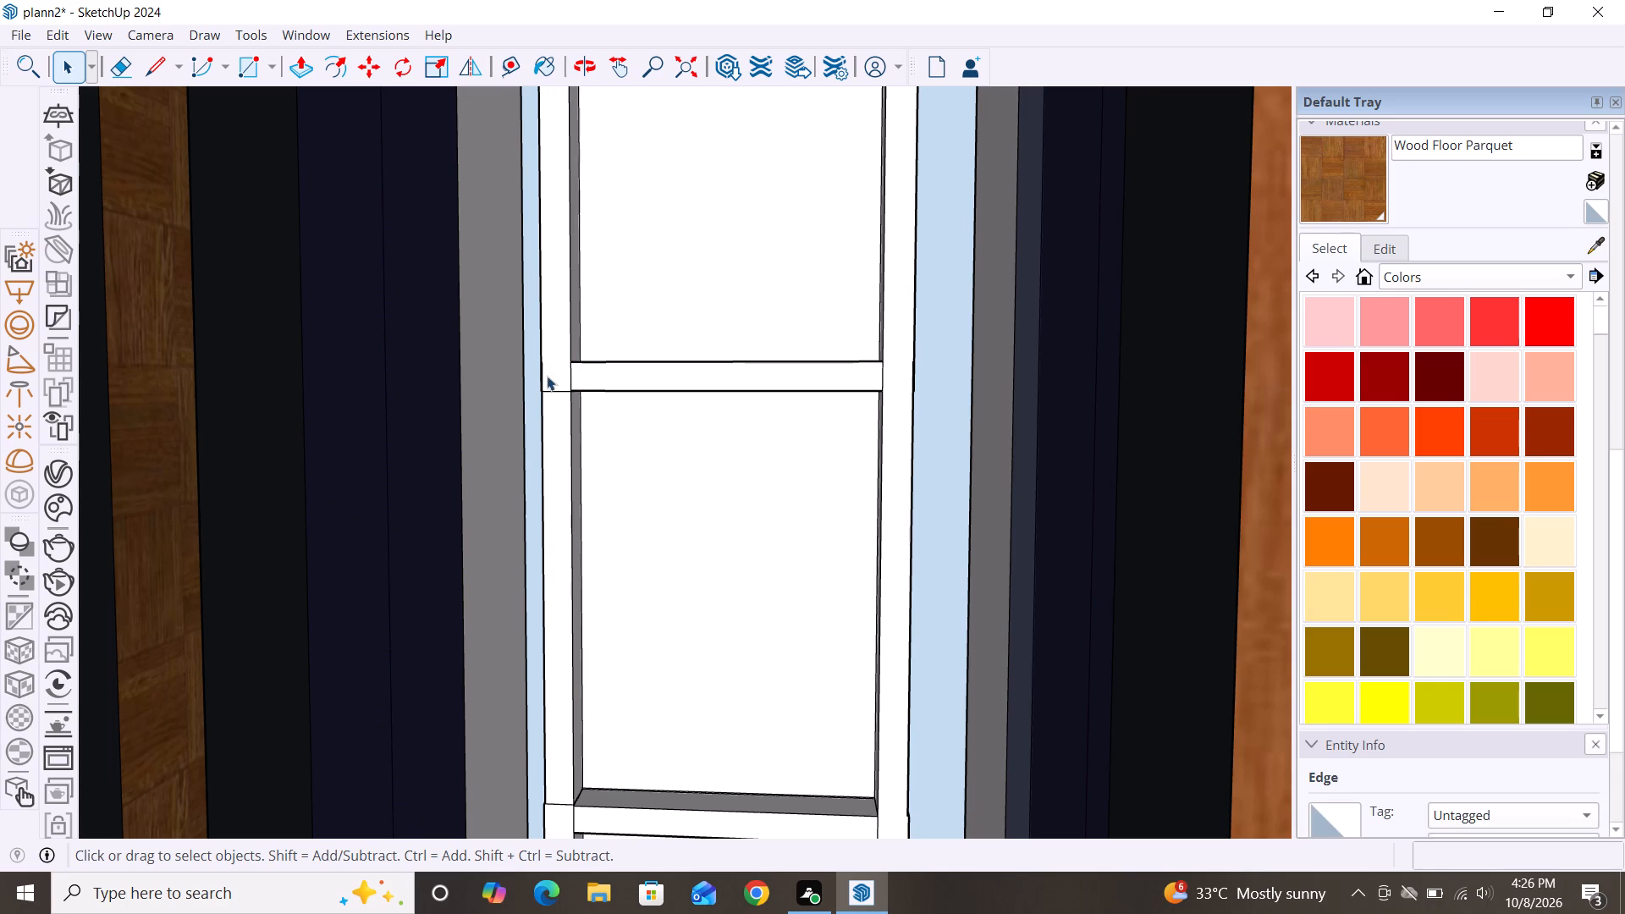
pyautogui.click(555, 393)
pyautogui.press('Delete')
# Push/Pull the square at the left end of the next crossbar up by 13/16", level with the frame strip above it.
pyautogui.scroll(-6, 665, 433)
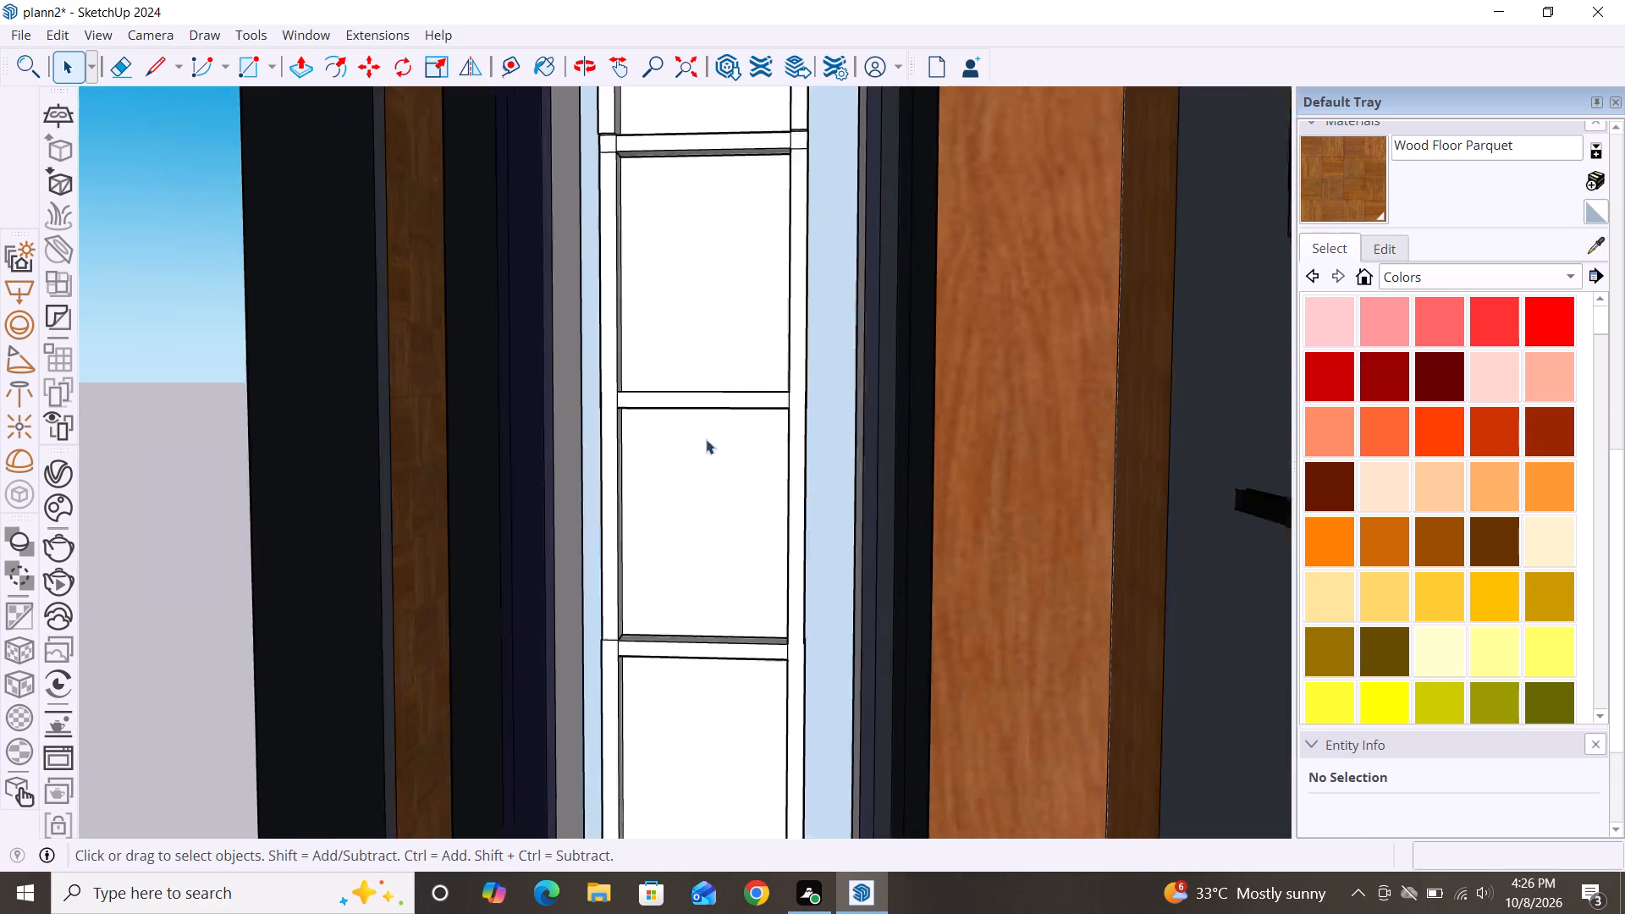
pyautogui.scroll(-5, 706, 439)
pyautogui.scroll(17, 659, 259)
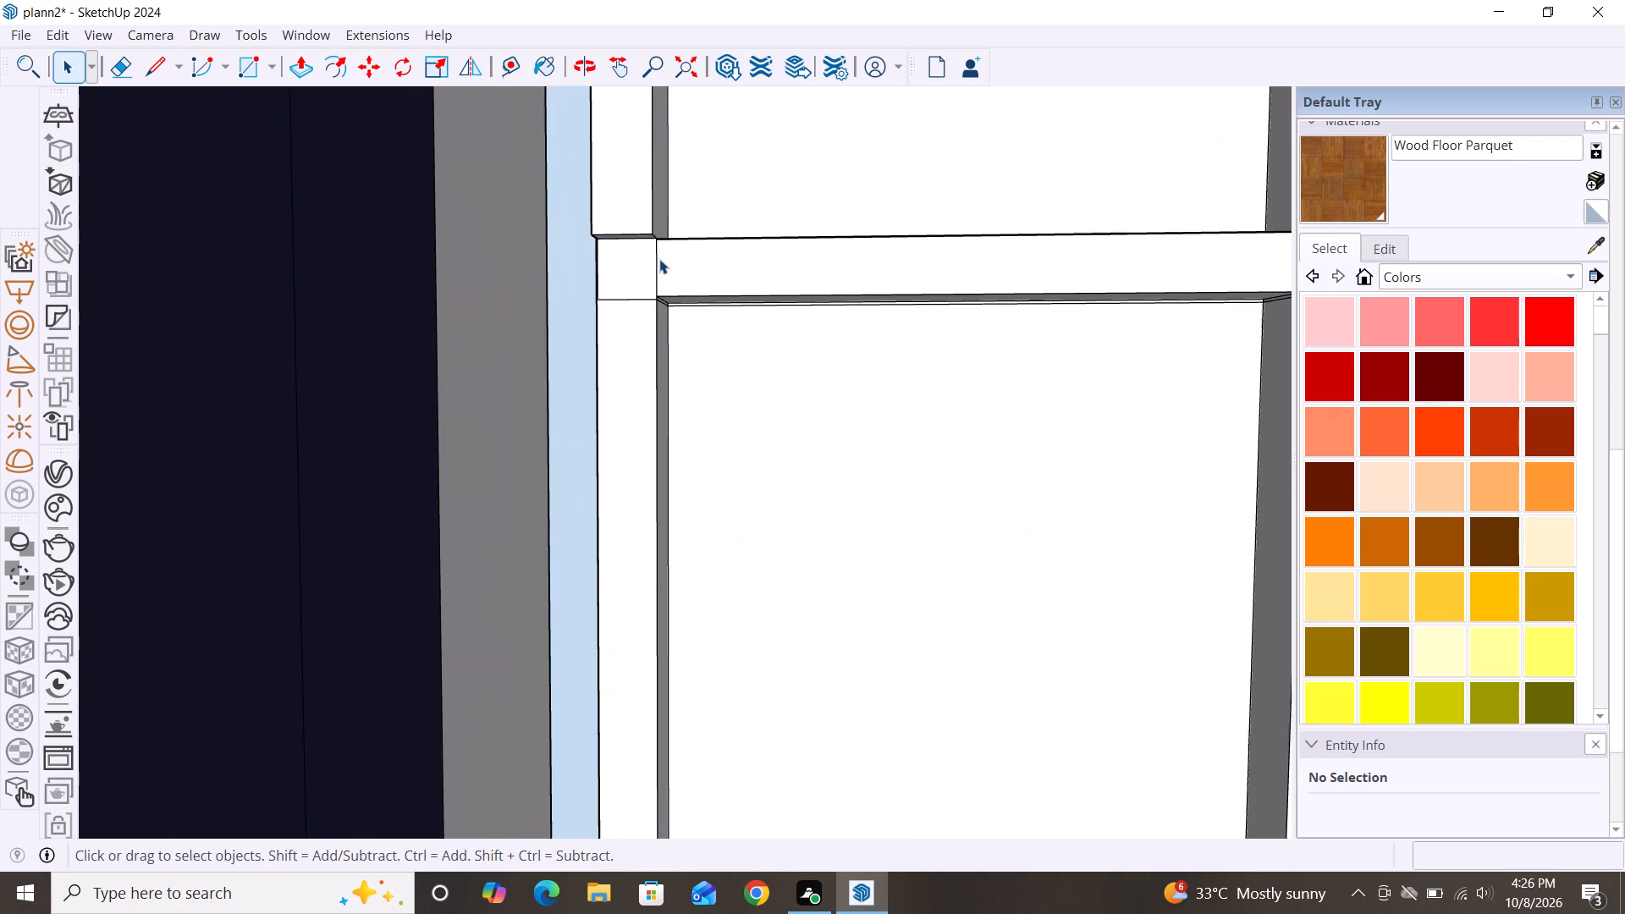
pyautogui.press('p')
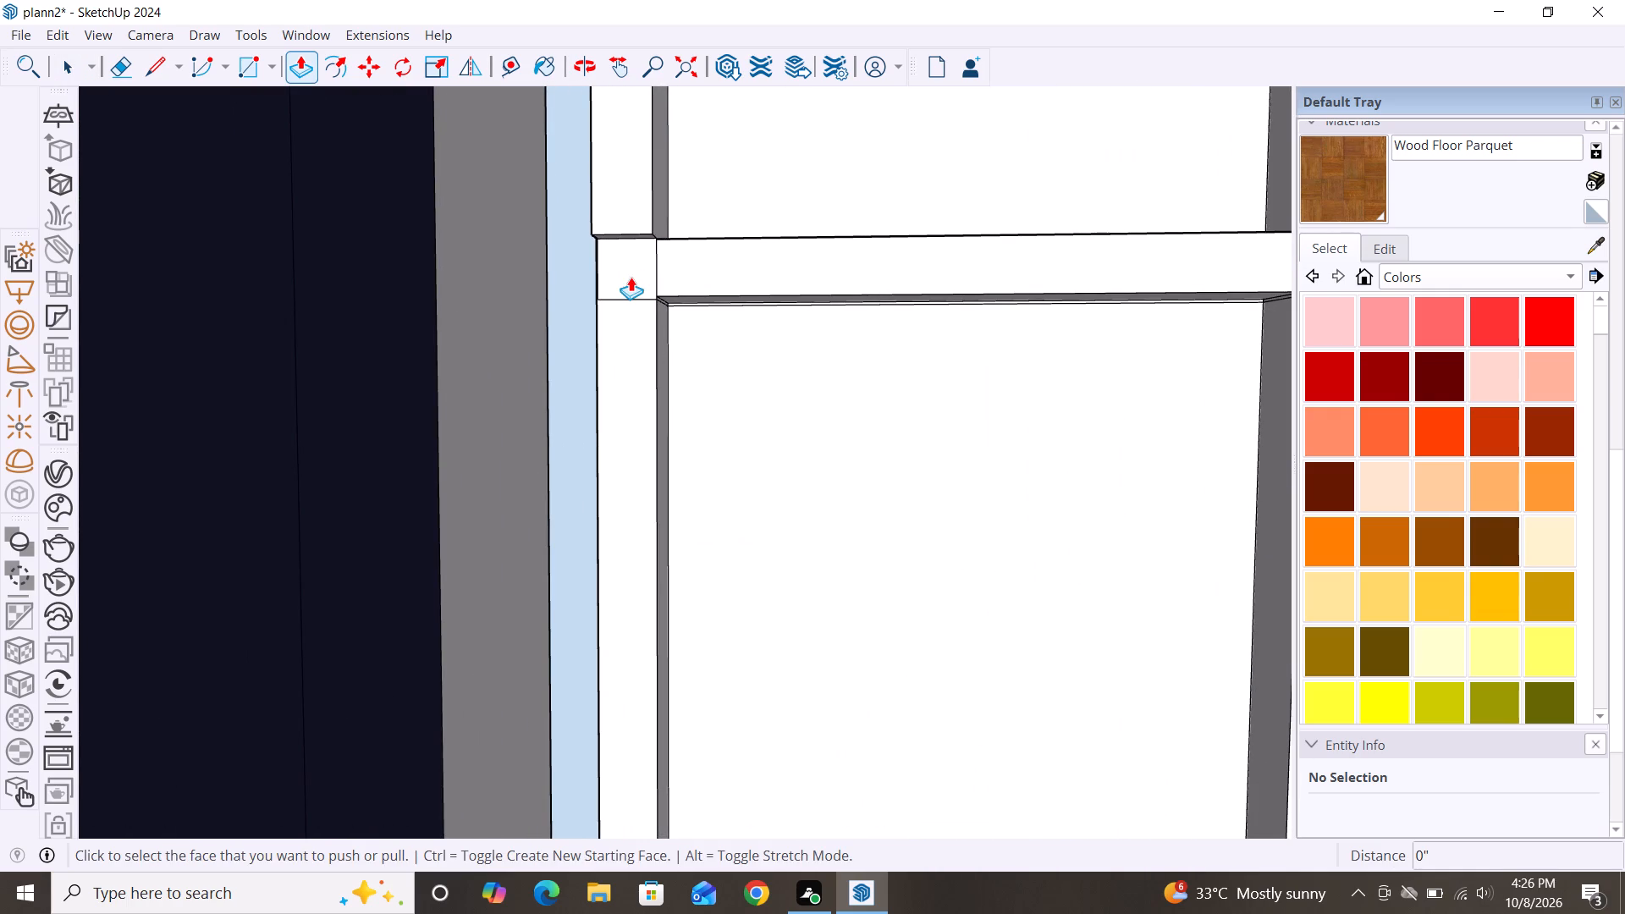
pyautogui.click(625, 271)
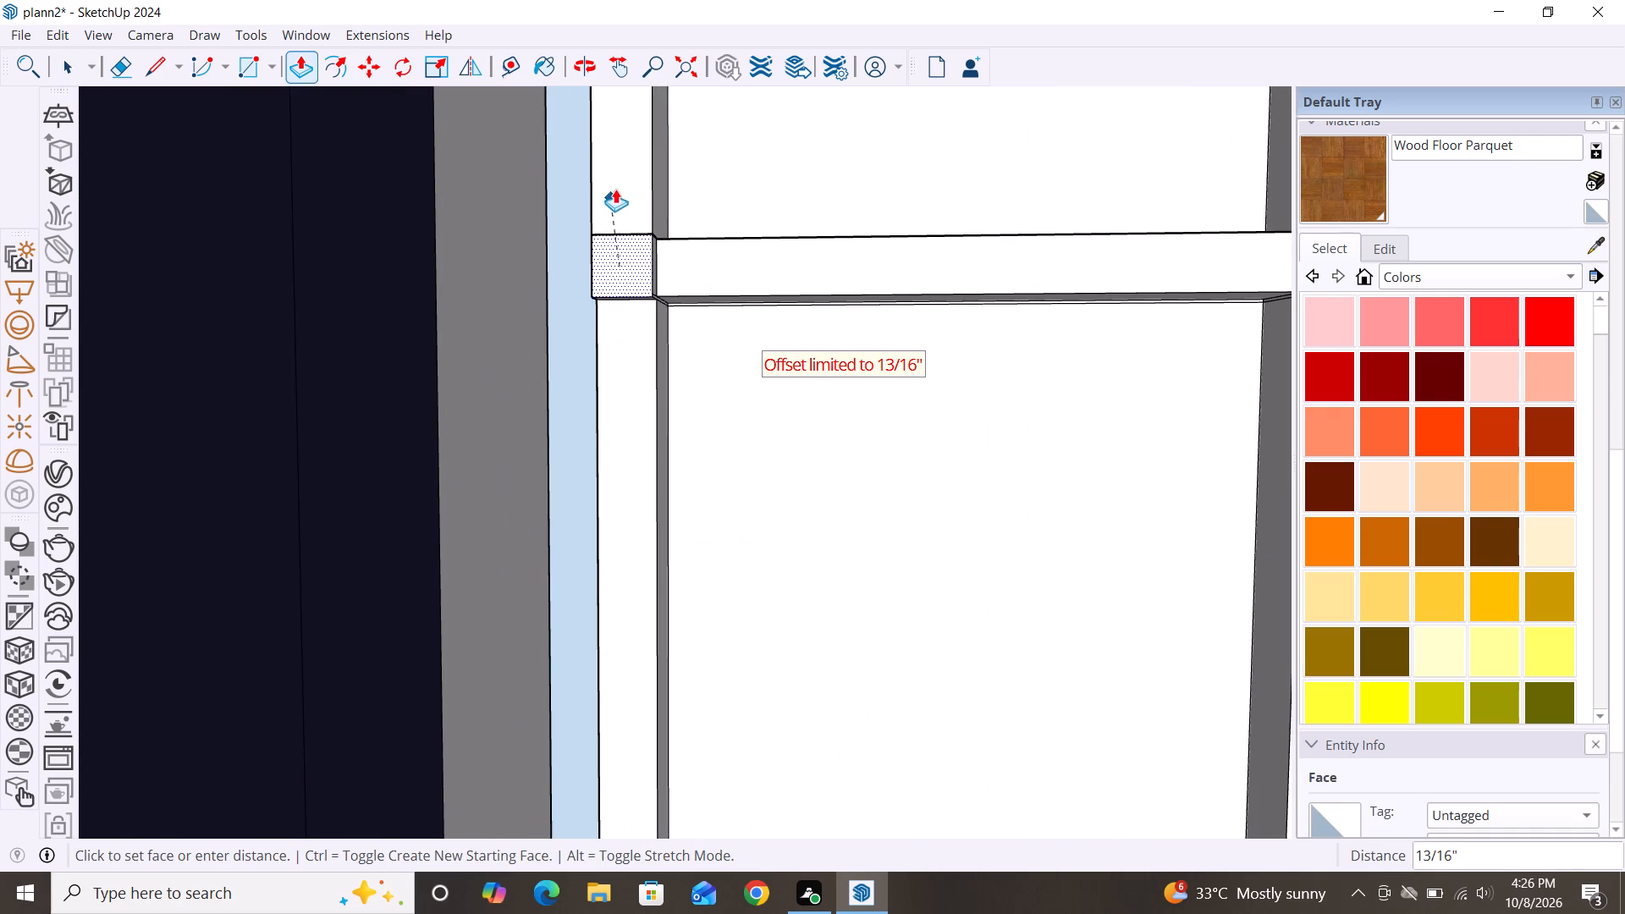
pyautogui.click(623, 173)
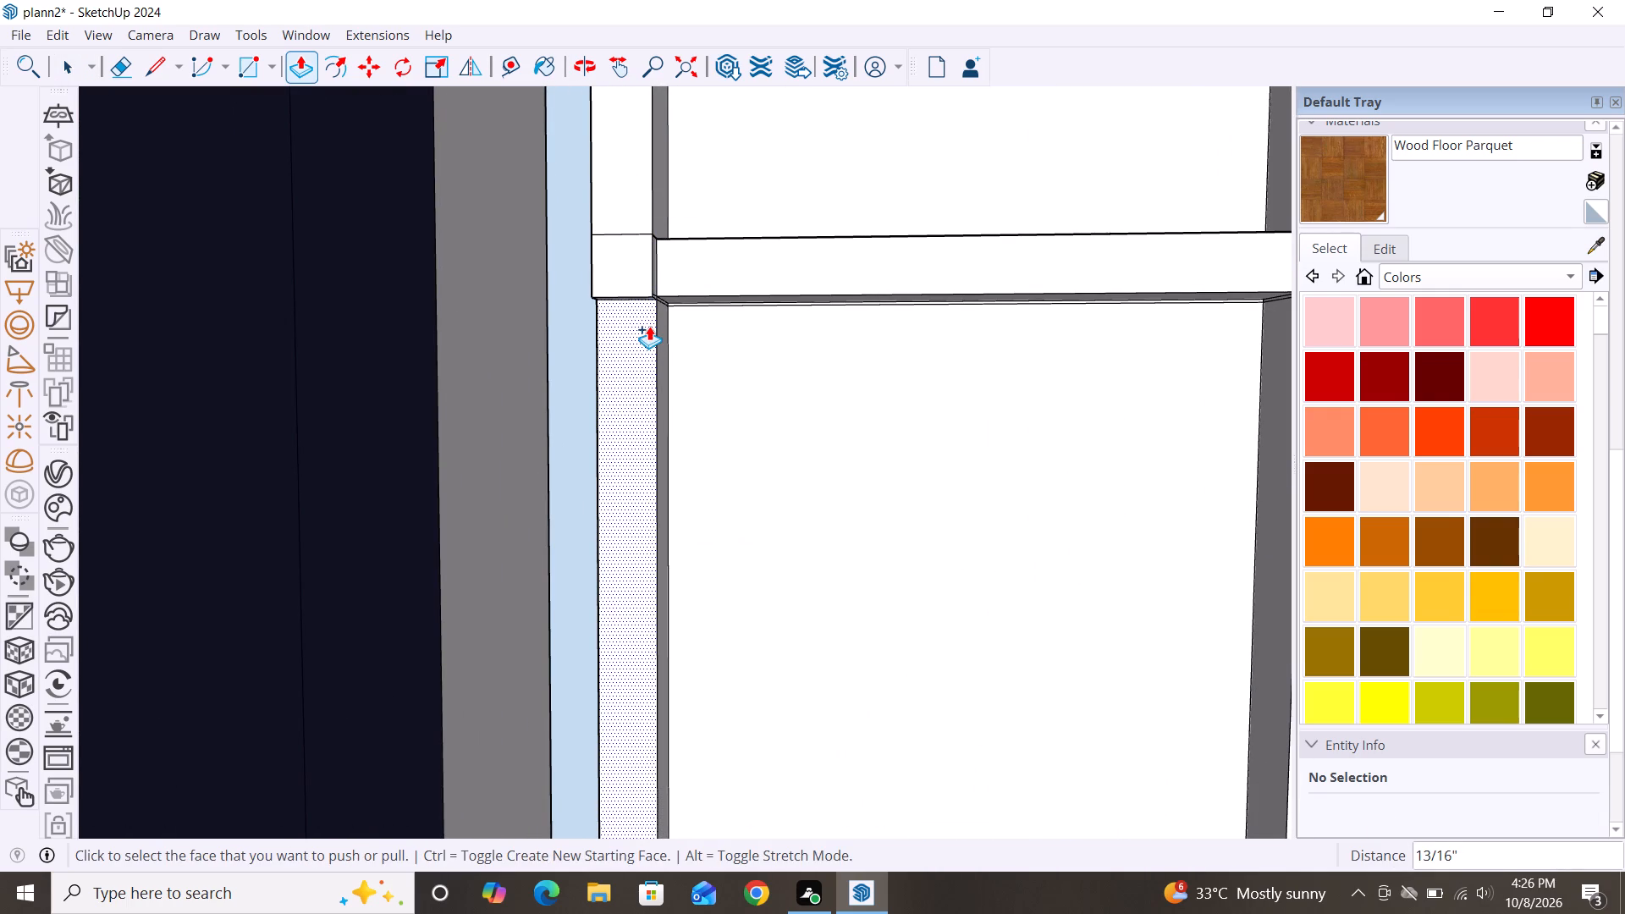
pyautogui.press('space')
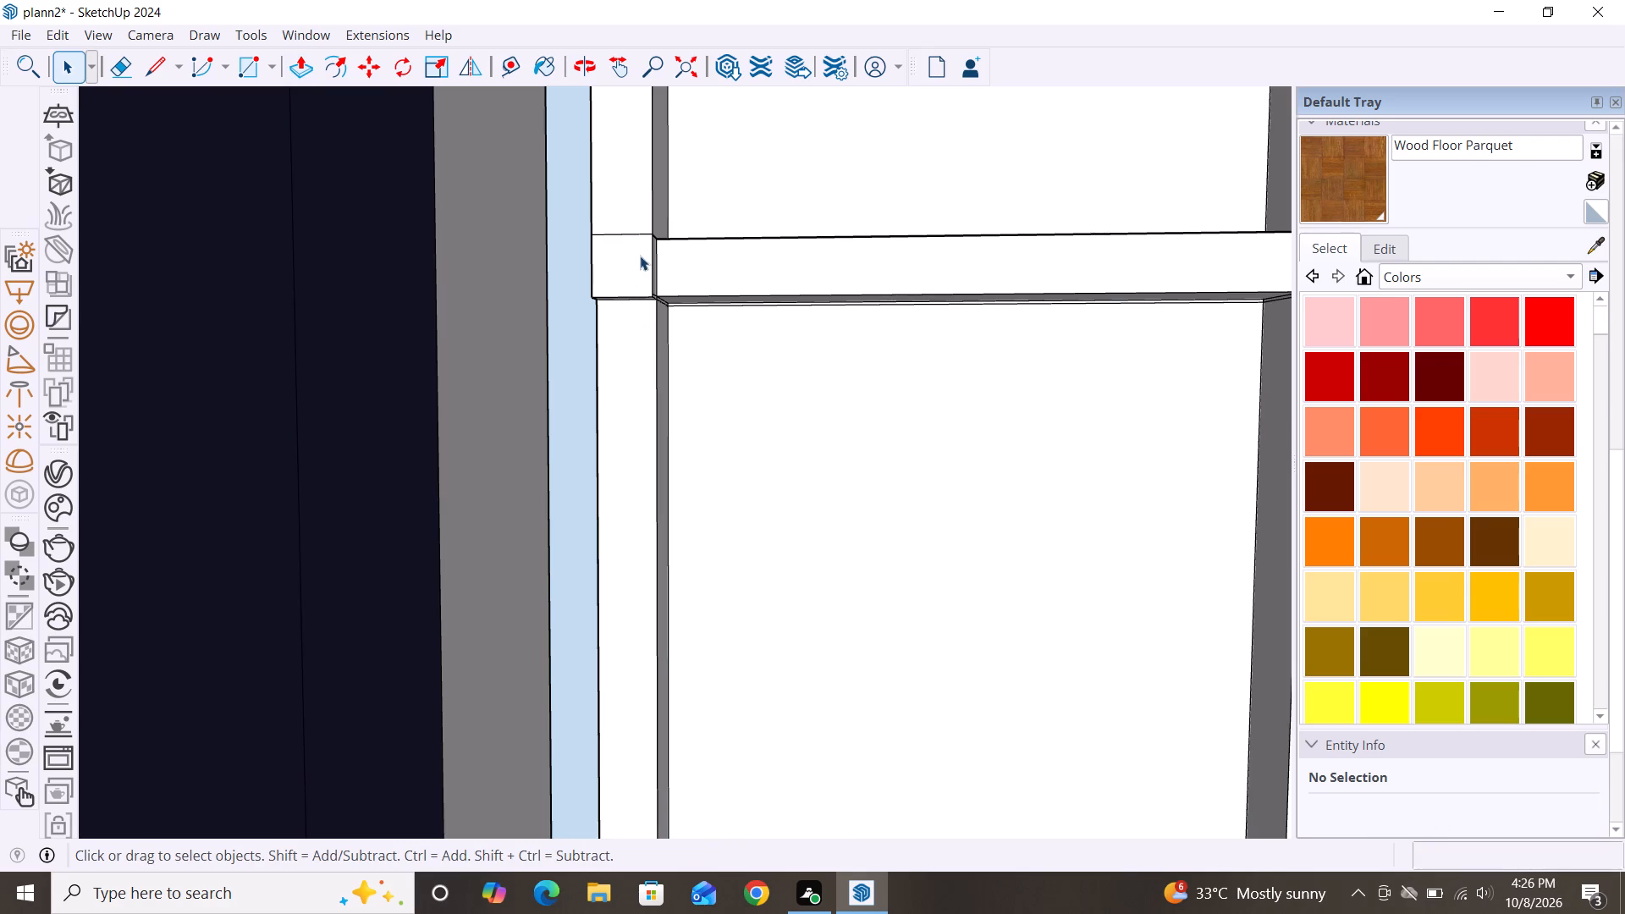
# Delete the upper edge crossing the left frame strip at this crossbar.
pyautogui.click(633, 233)
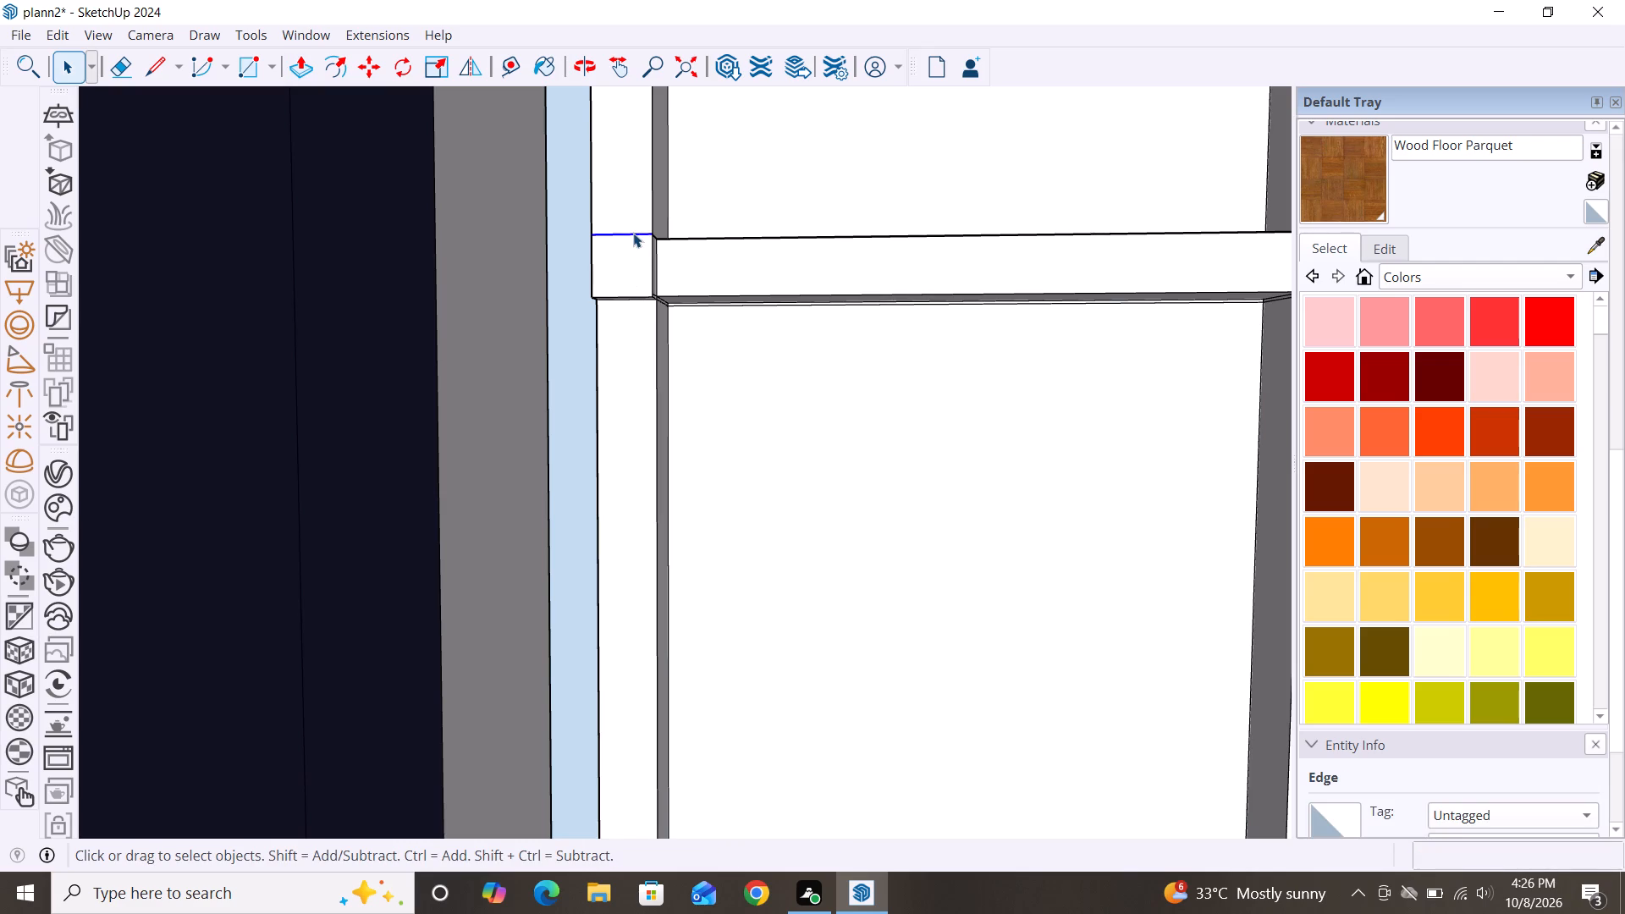
pyautogui.press('Delete')
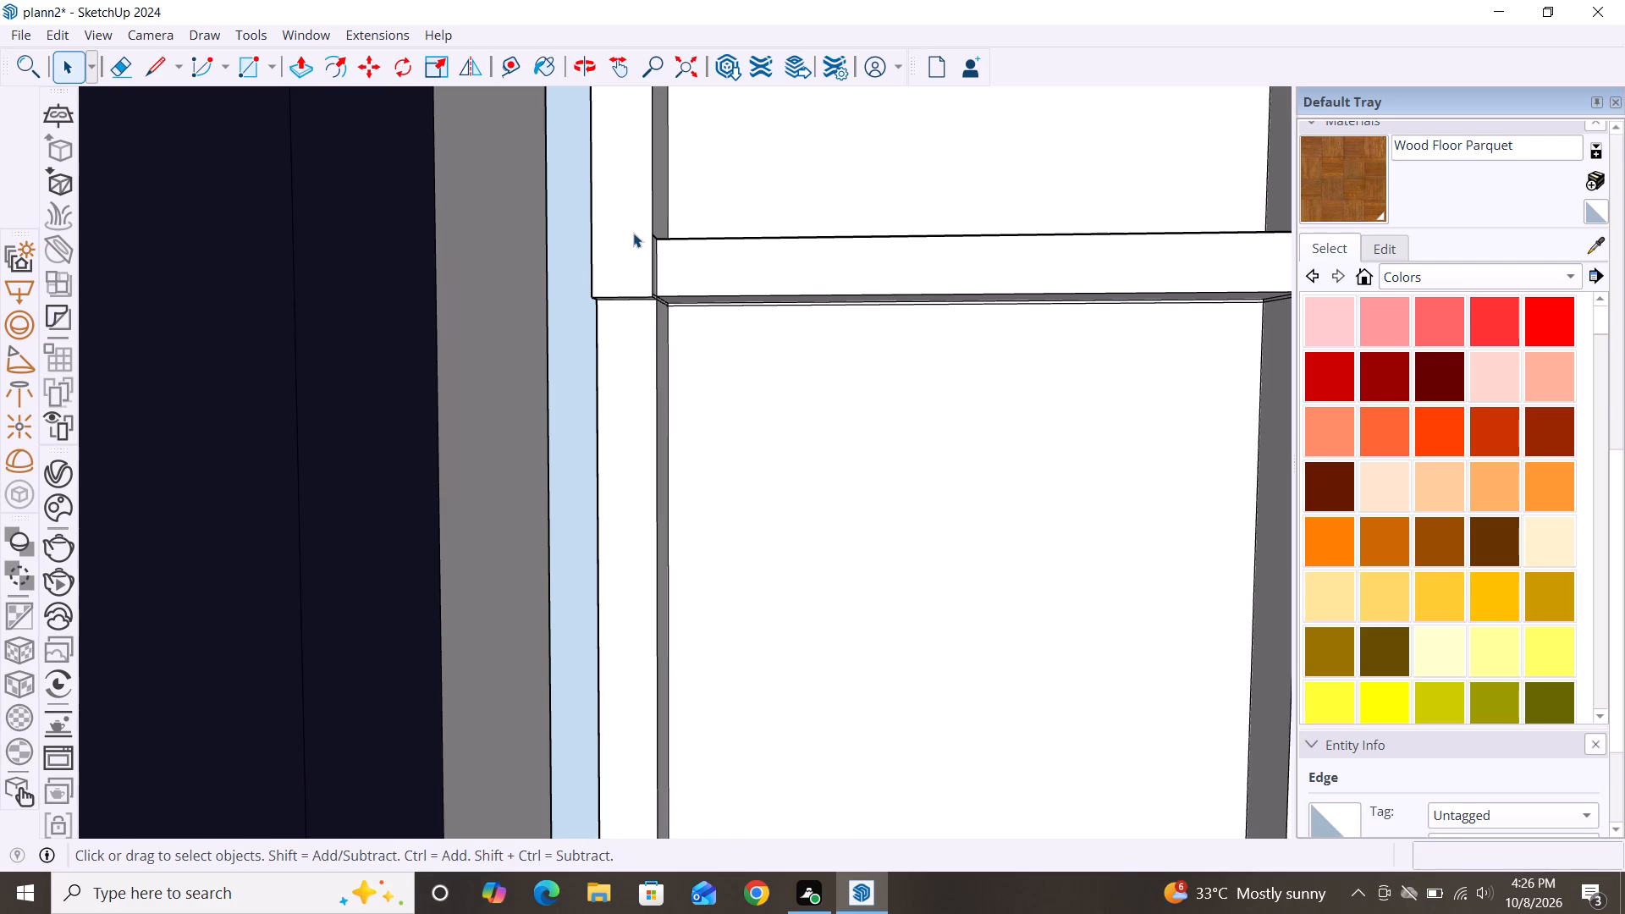
# Push/Pull the same crossbar's right end square and its middle face out 13/16", level with the frame strip above.
pyautogui.scroll(-3, 669, 301)
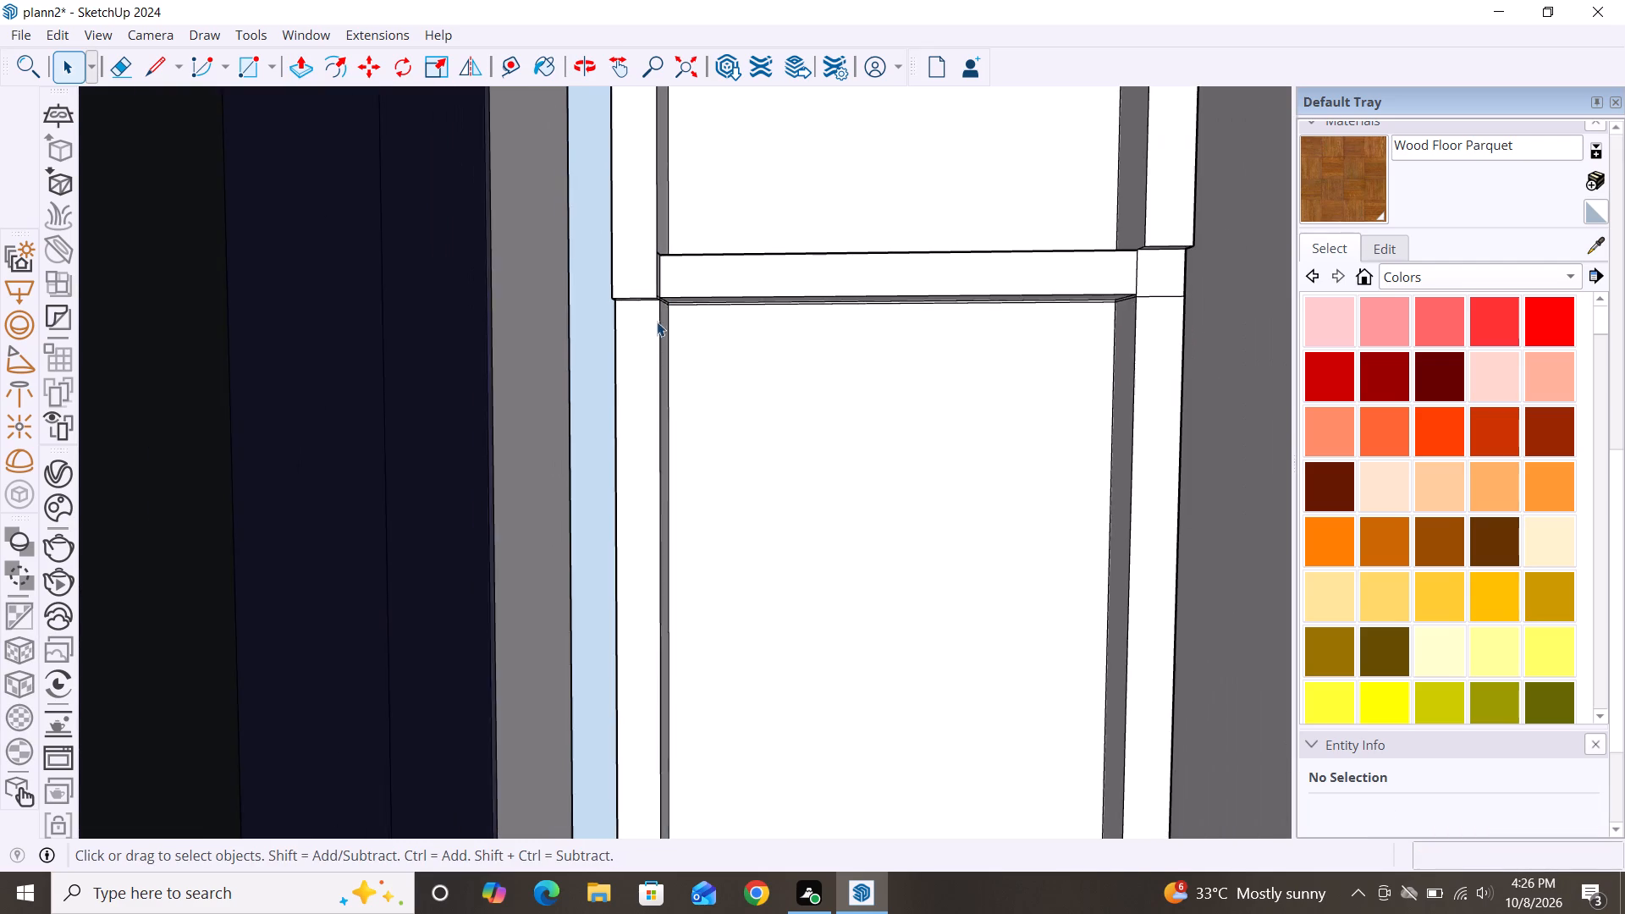
pyautogui.scroll(-3, 657, 322)
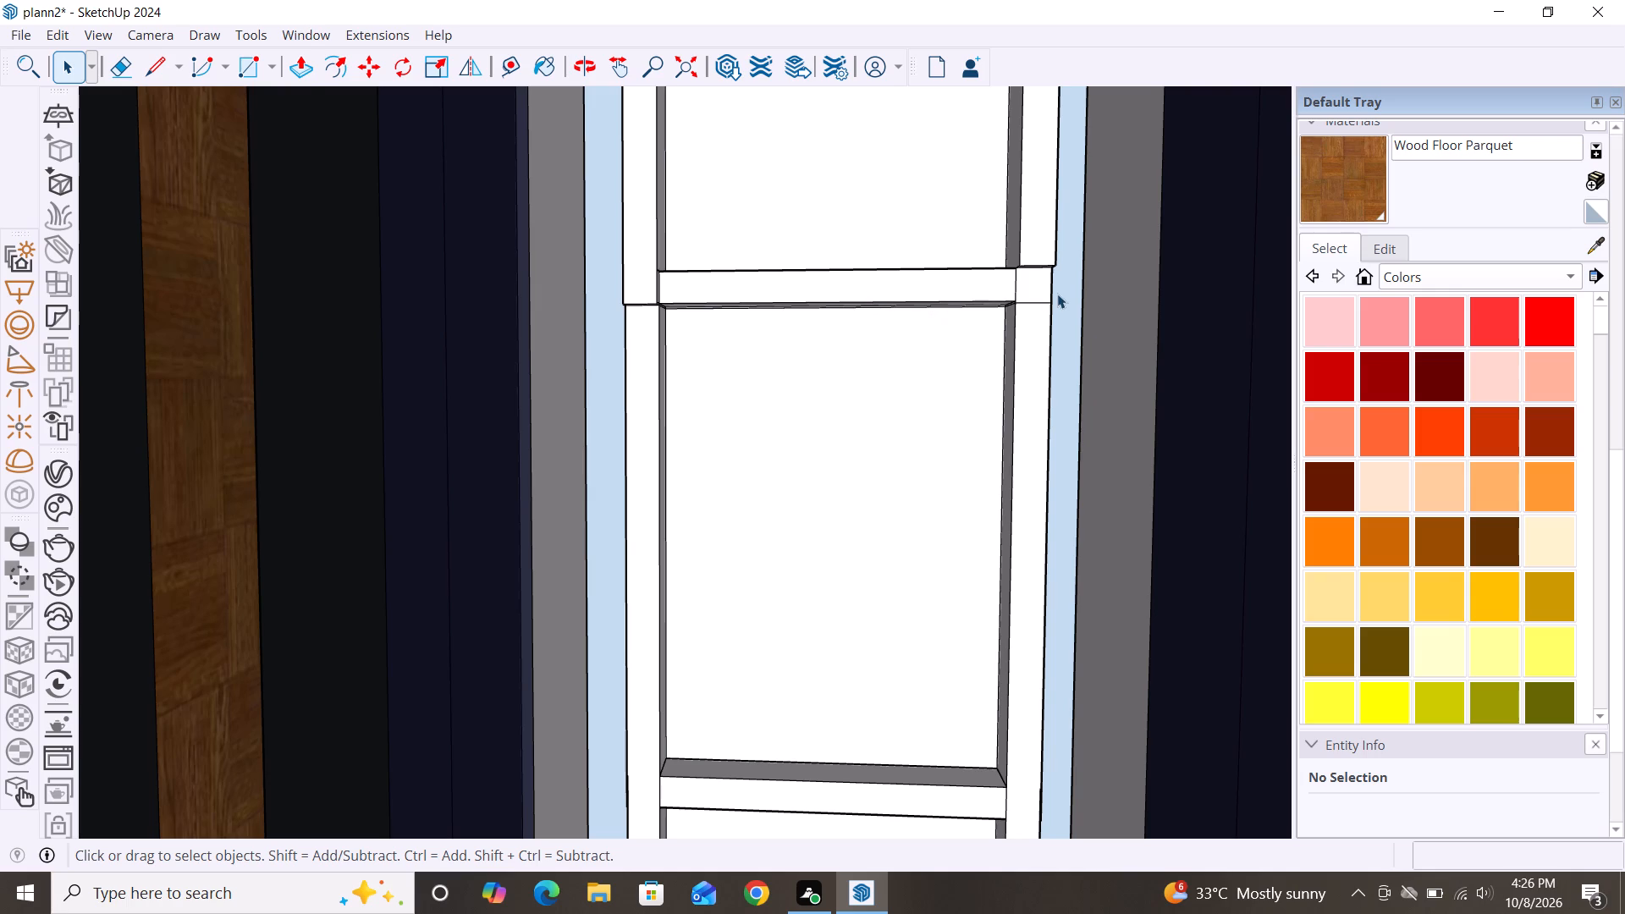
pyautogui.press('p')
pyautogui.click(1034, 278)
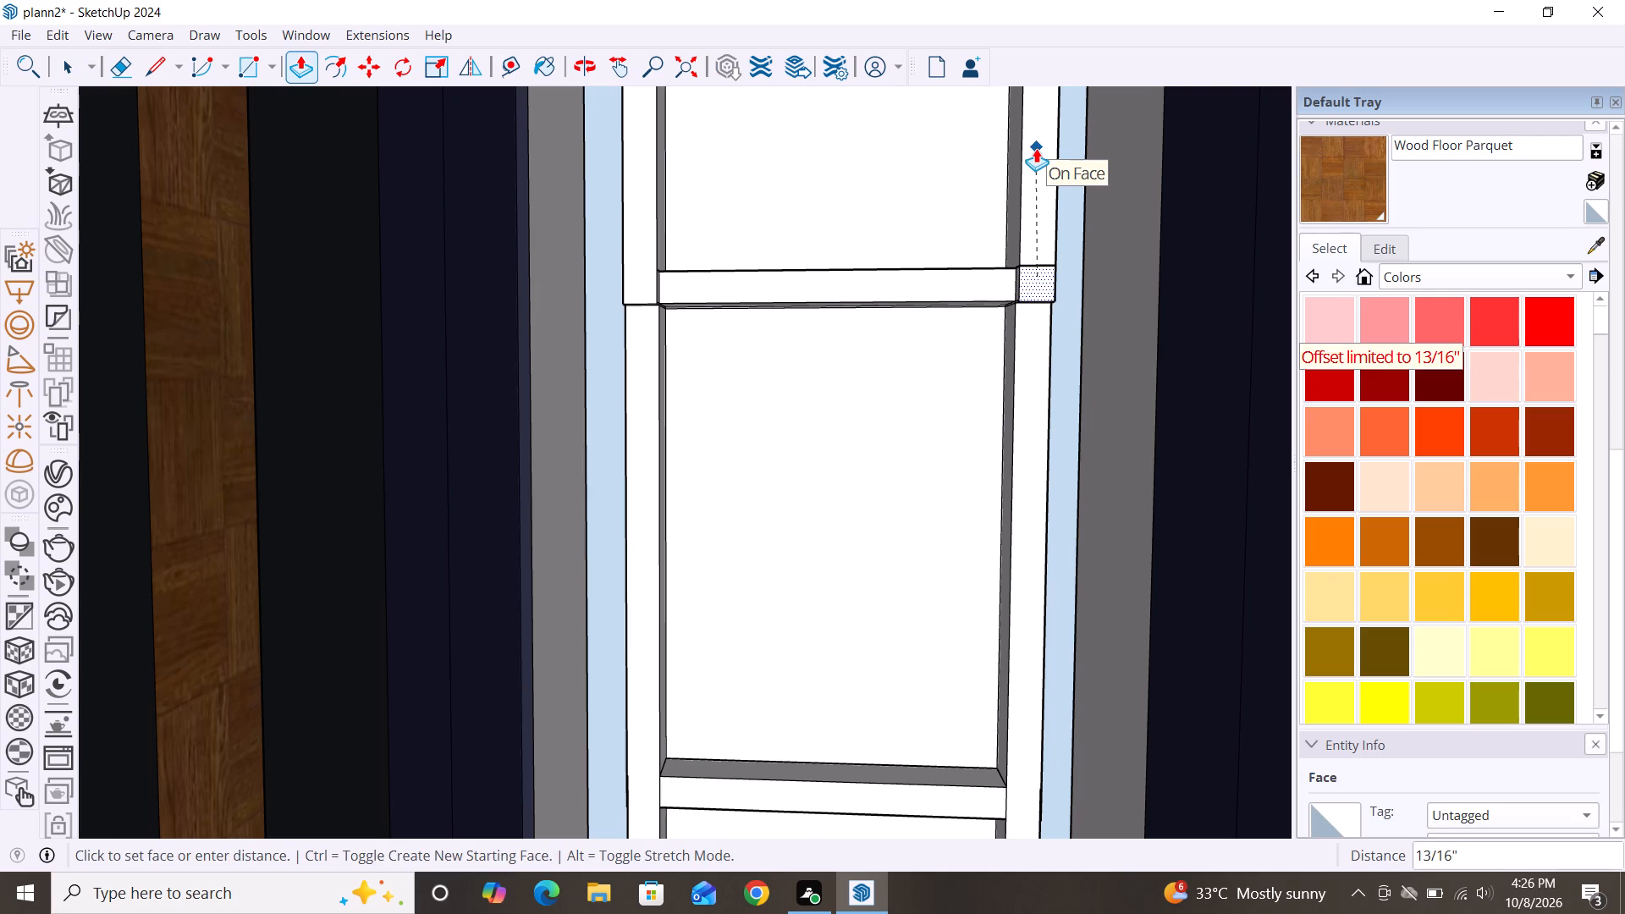
pyautogui.click(1036, 148)
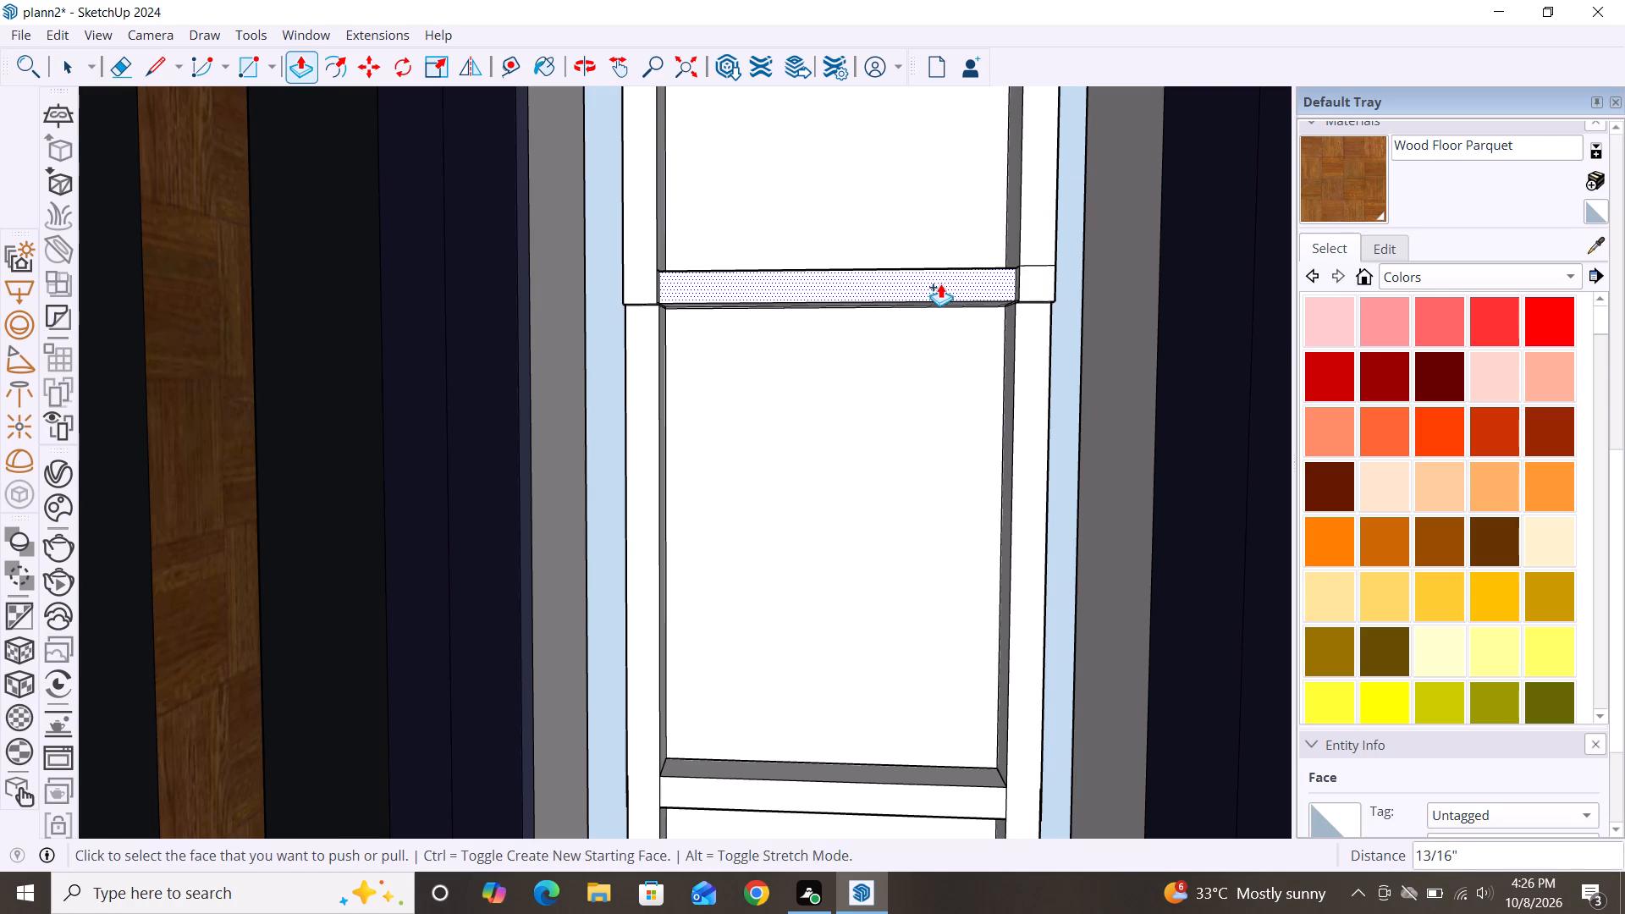
pyautogui.click(940, 284)
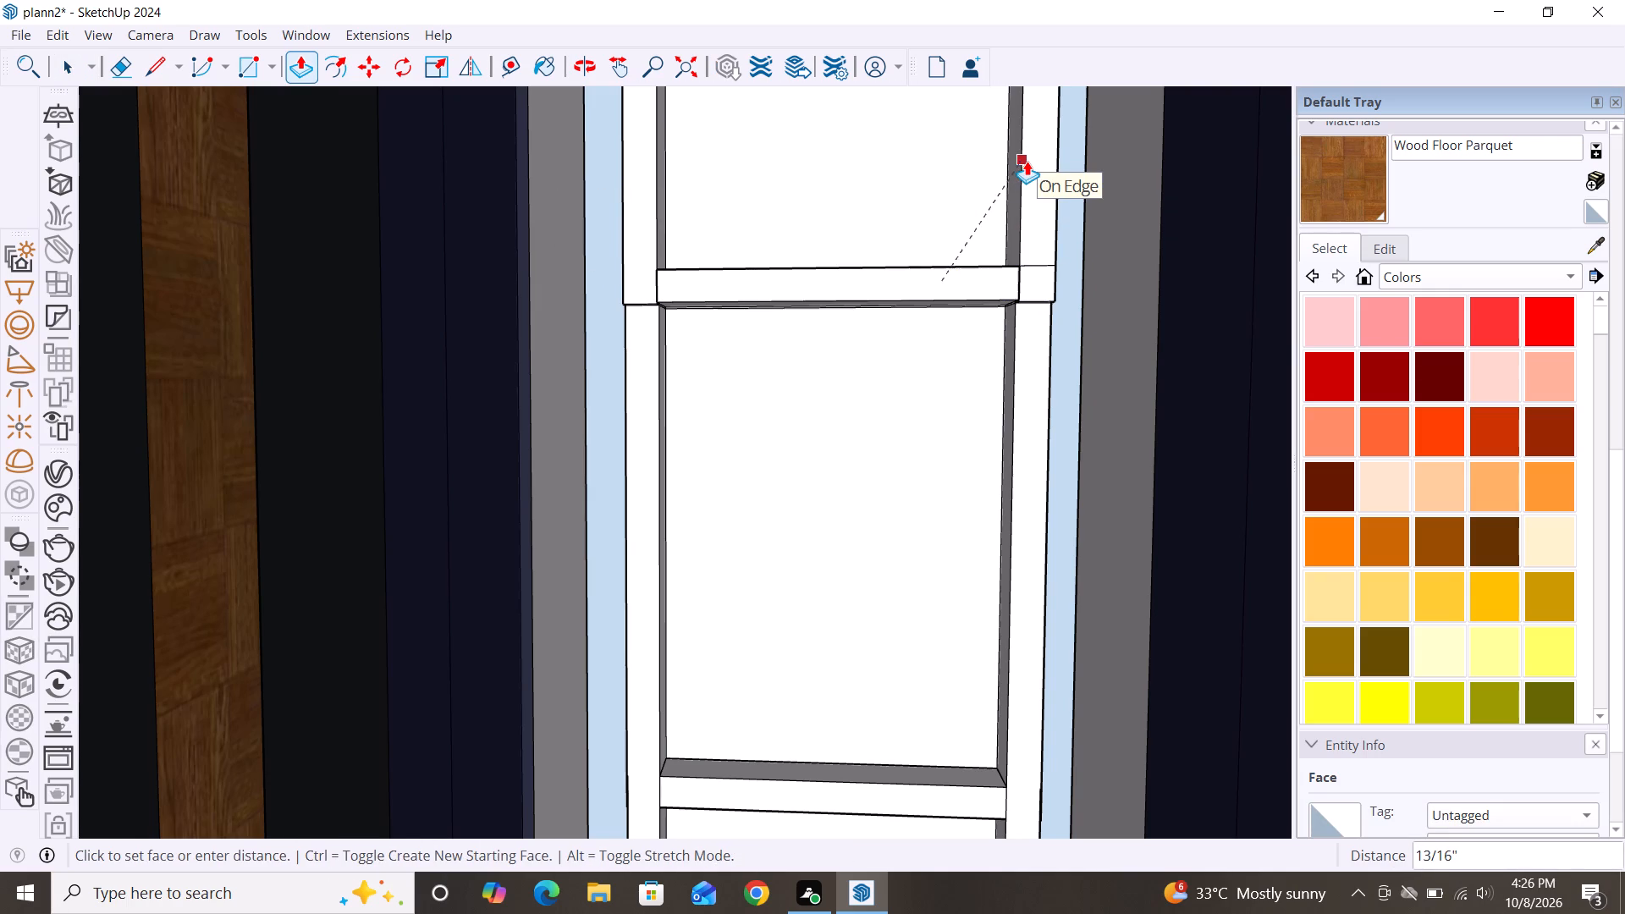
pyautogui.click(1031, 146)
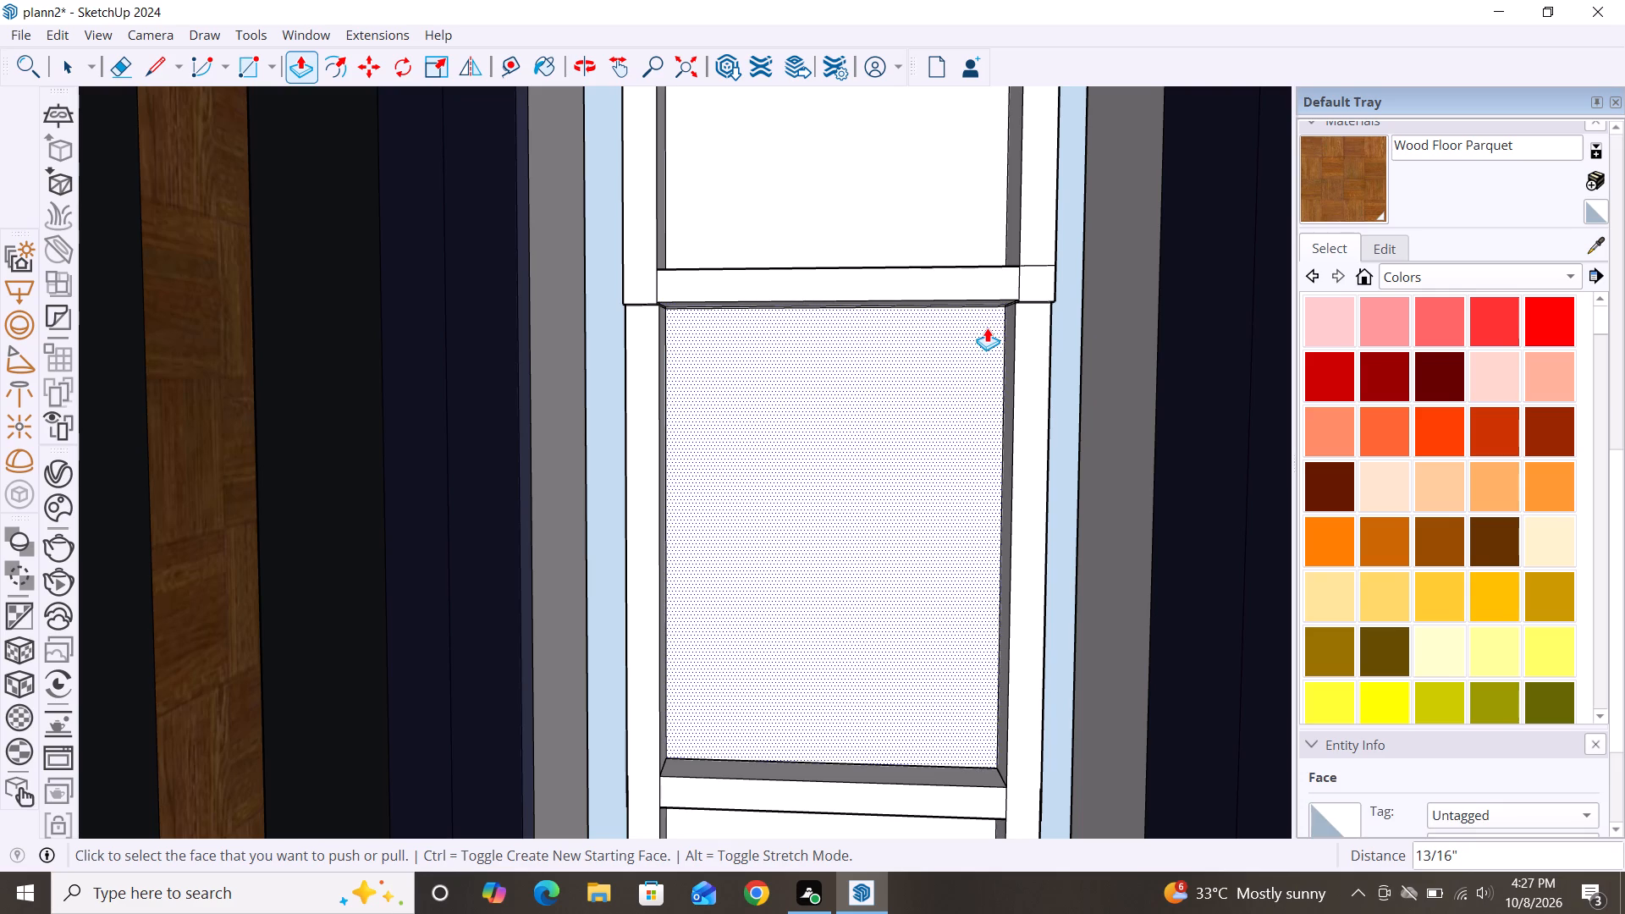
pyautogui.press('space')
# Push/Pull the left and right frame strips below this crossbar out 13/16", level with the strips above it.
pyautogui.scroll(2, 628, 295)
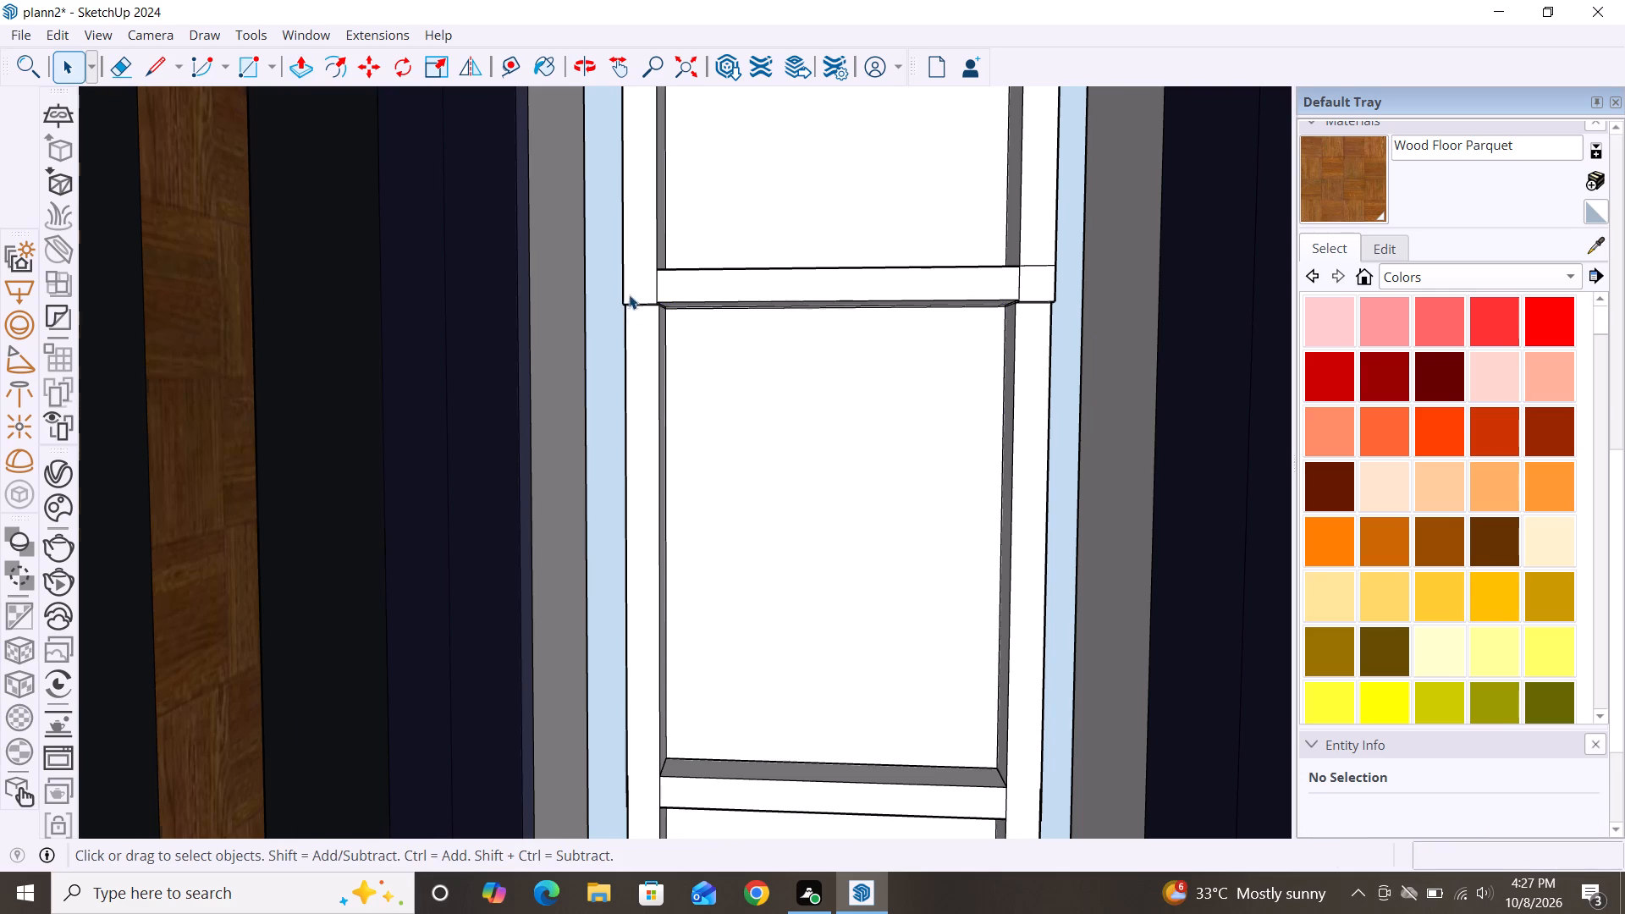
pyautogui.scroll(5, 629, 295)
pyautogui.press('p')
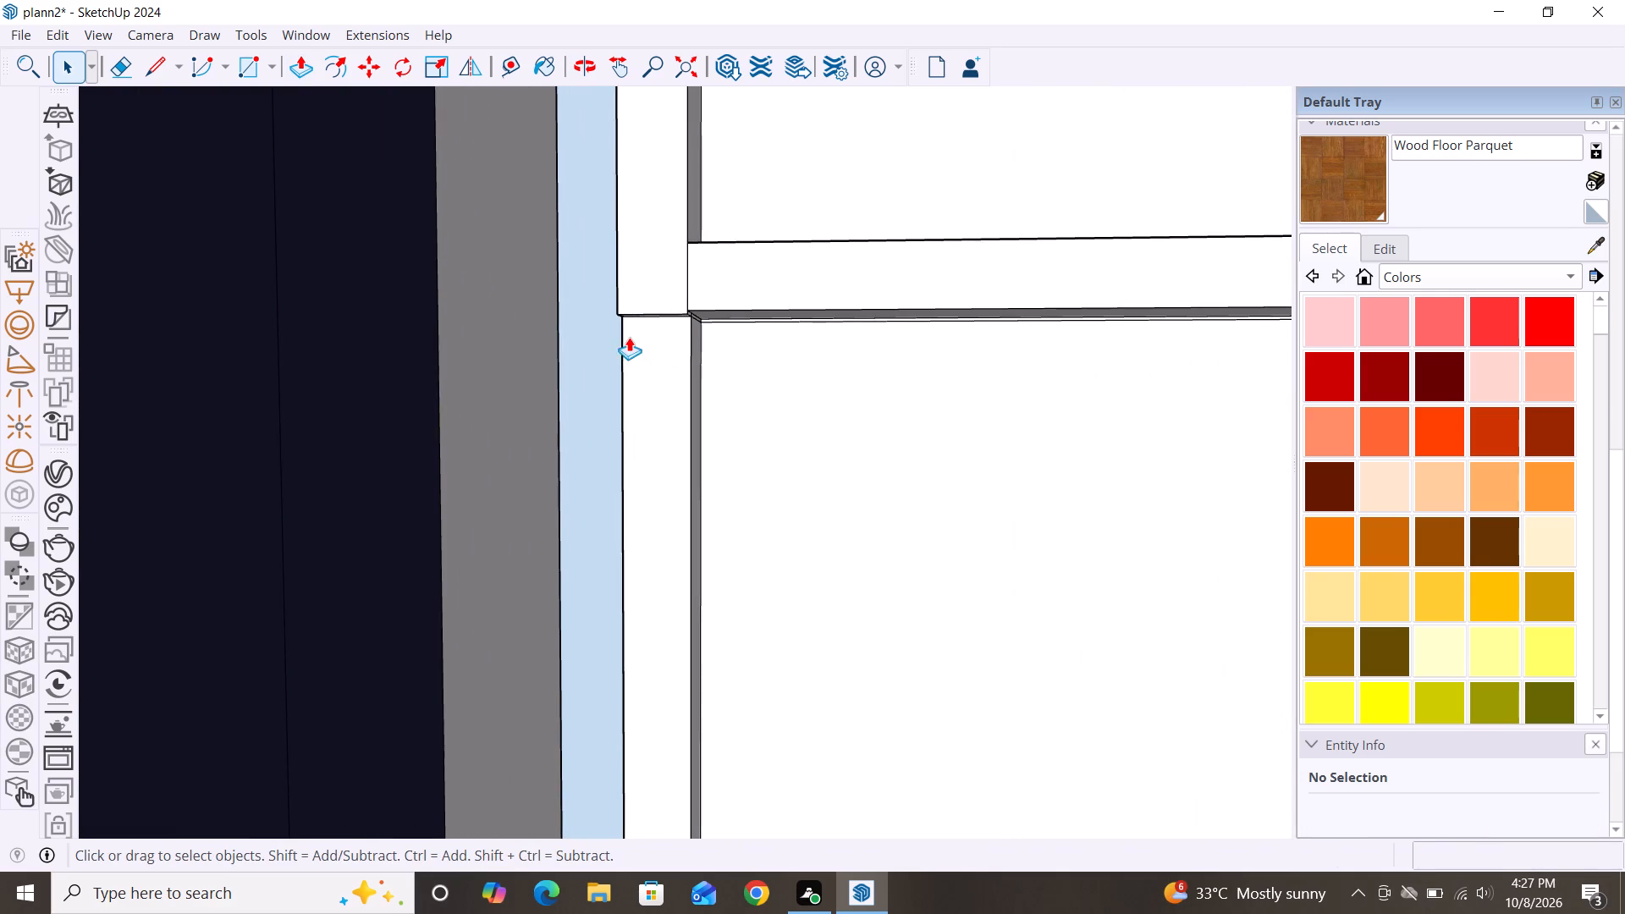
pyautogui.click(660, 383)
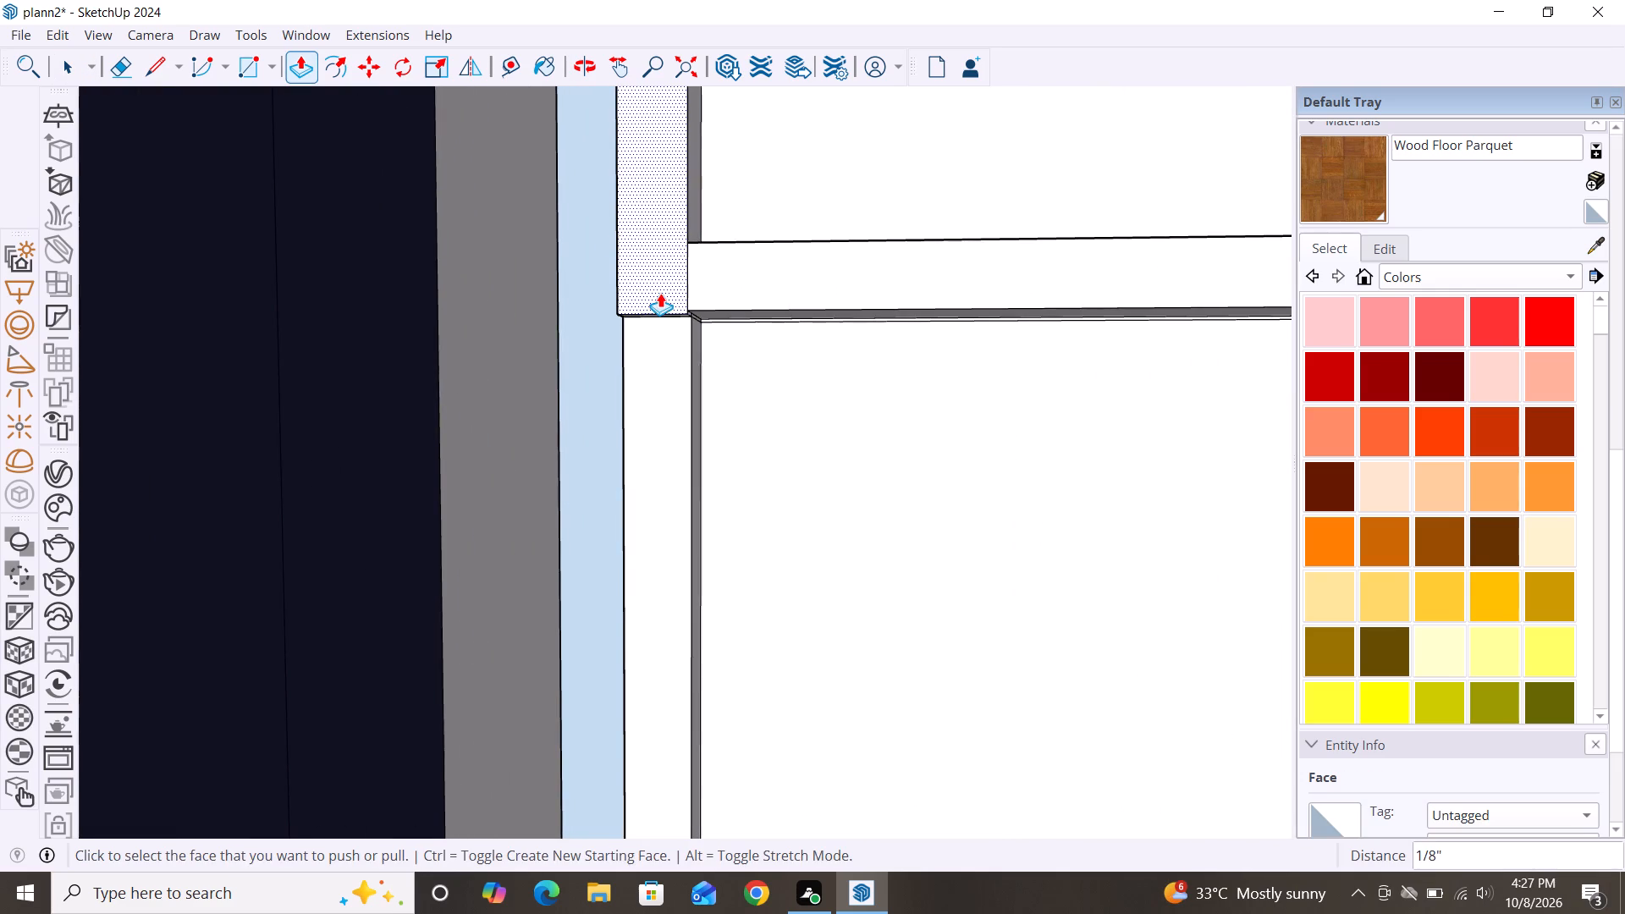
pyautogui.hotkey('ctrl', 'z')
pyautogui.click(653, 365)
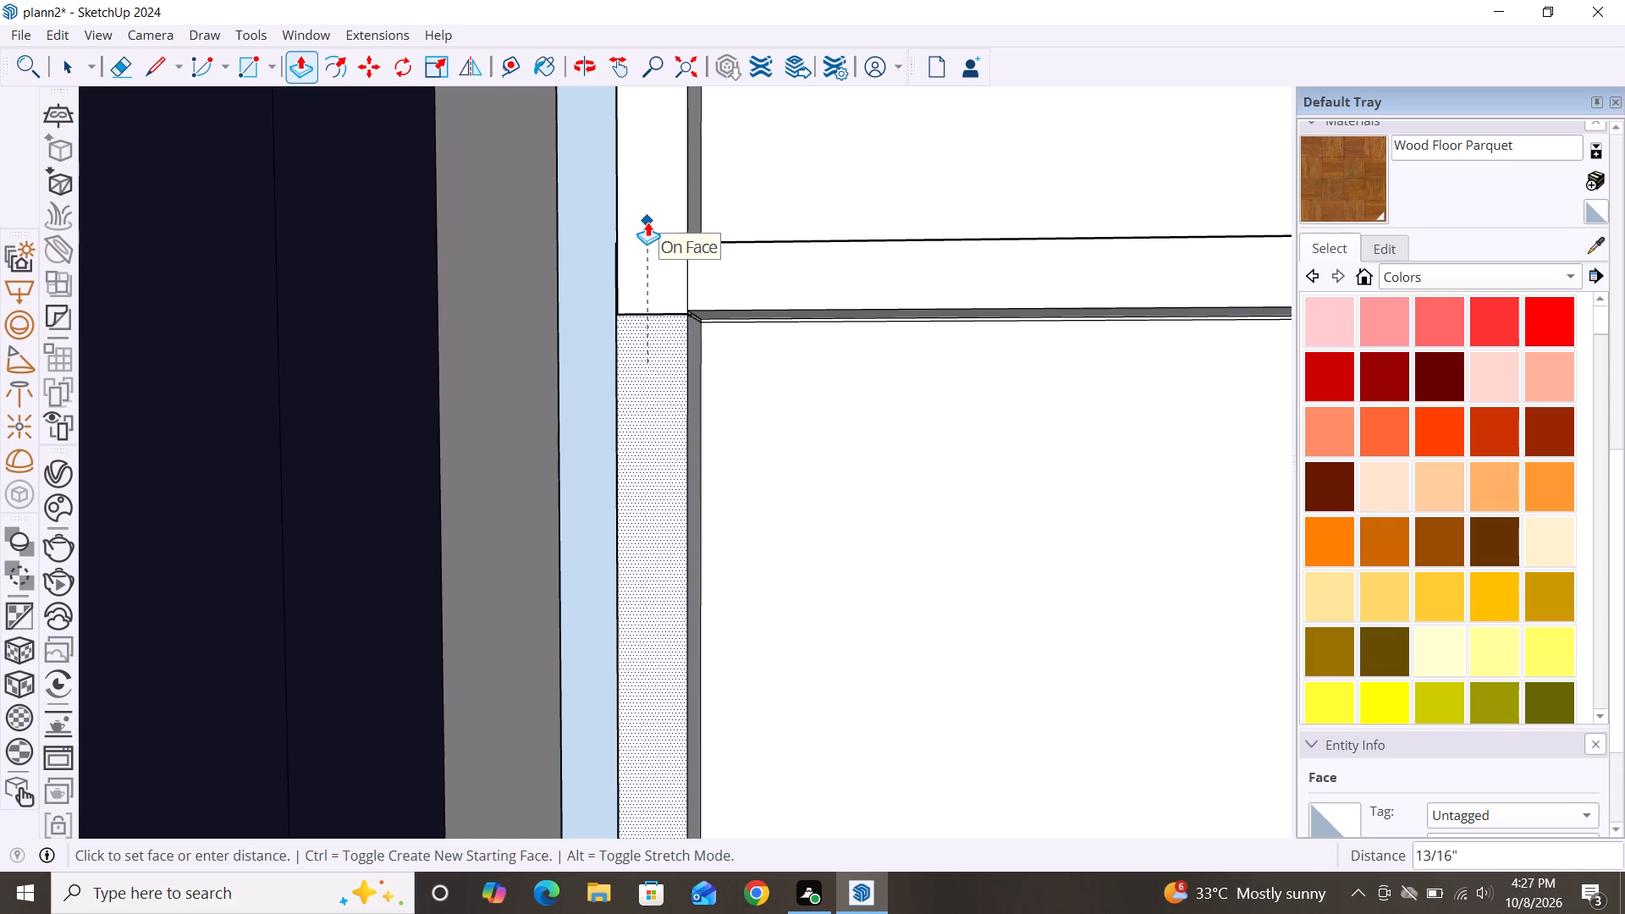
pyautogui.click(661, 212)
pyautogui.scroll(-5, 547, 373)
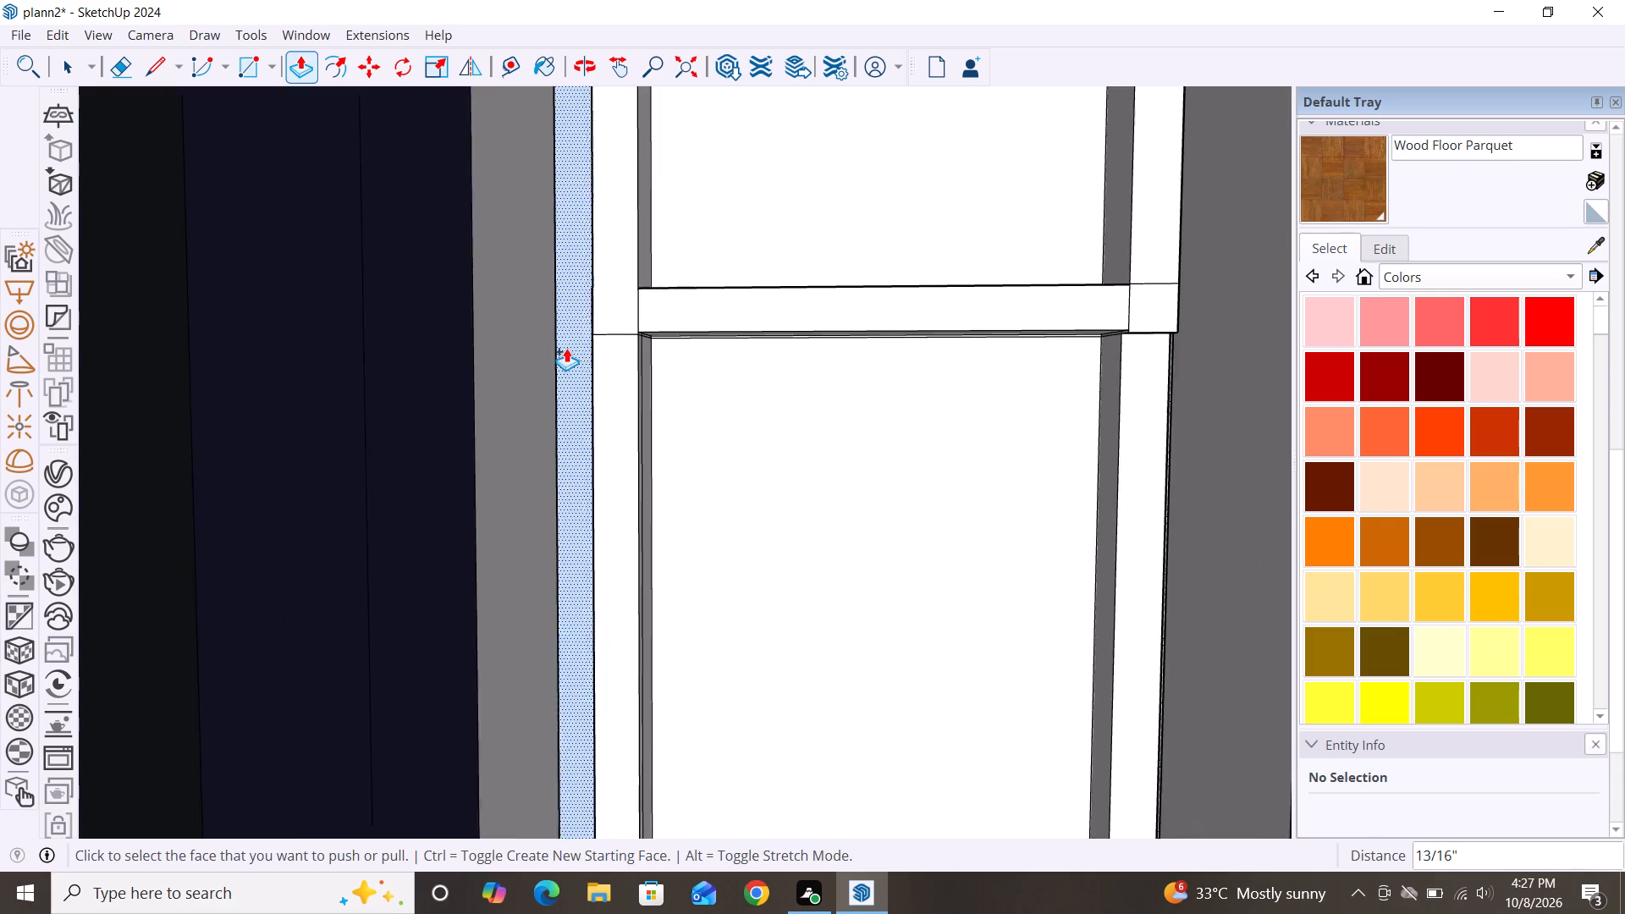
pyautogui.scroll(-2, 566, 348)
pyautogui.click(913, 399)
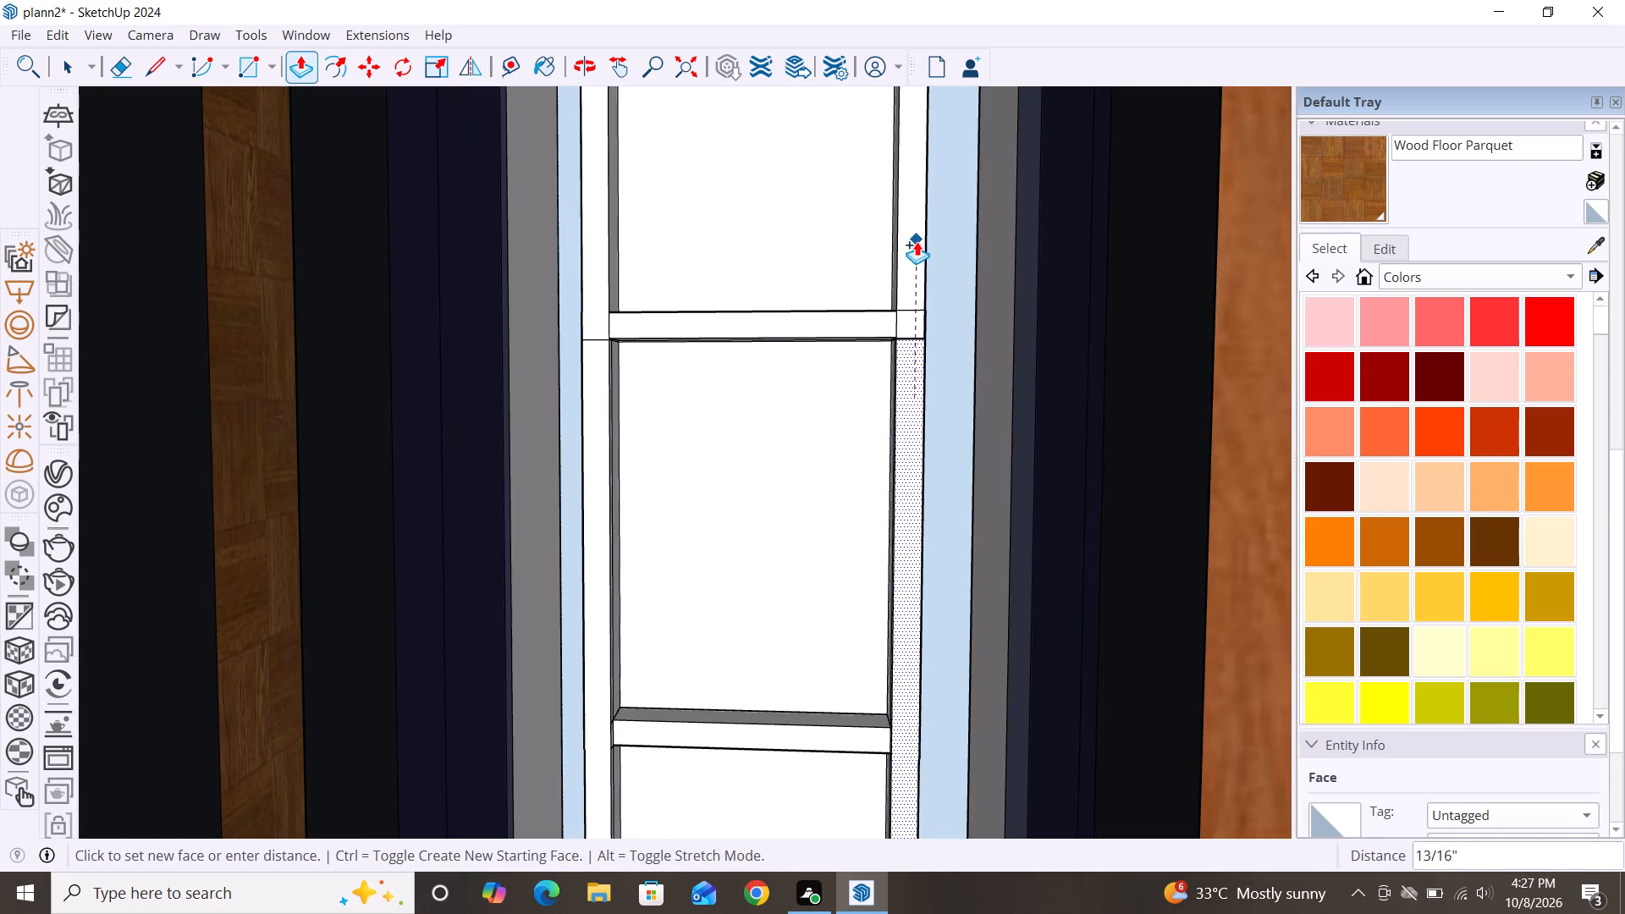
pyautogui.click(917, 232)
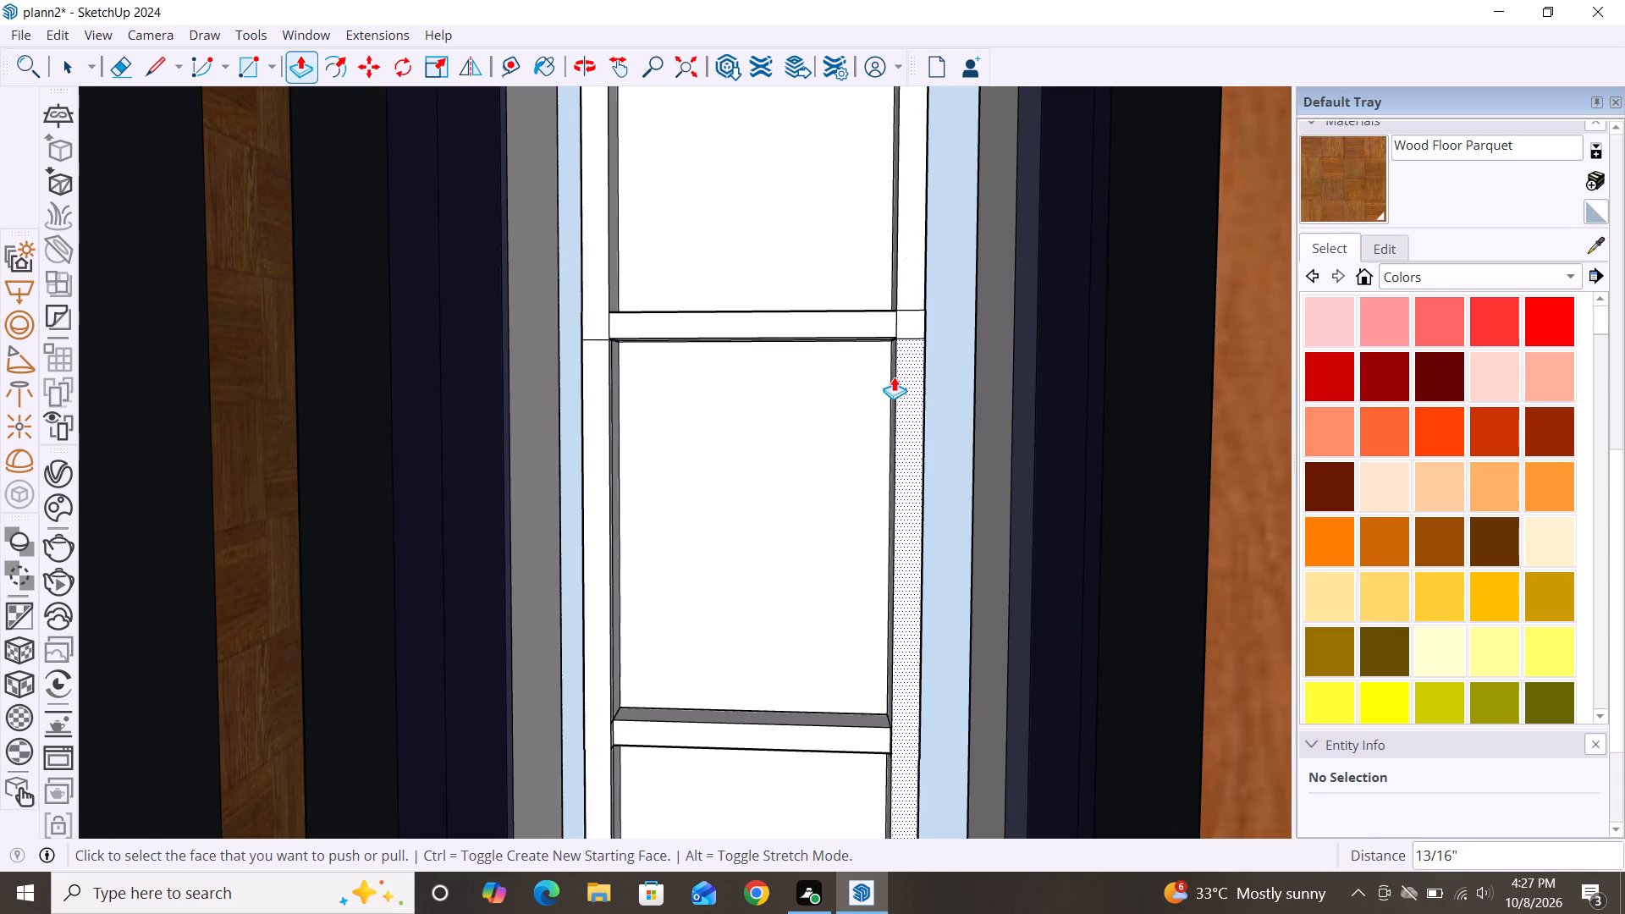
pyautogui.press('space')
# Delete the two edges crossing the right frame strip and the remaining edge crossing the left strip at this crossbar.
pyautogui.scroll(4, 878, 463)
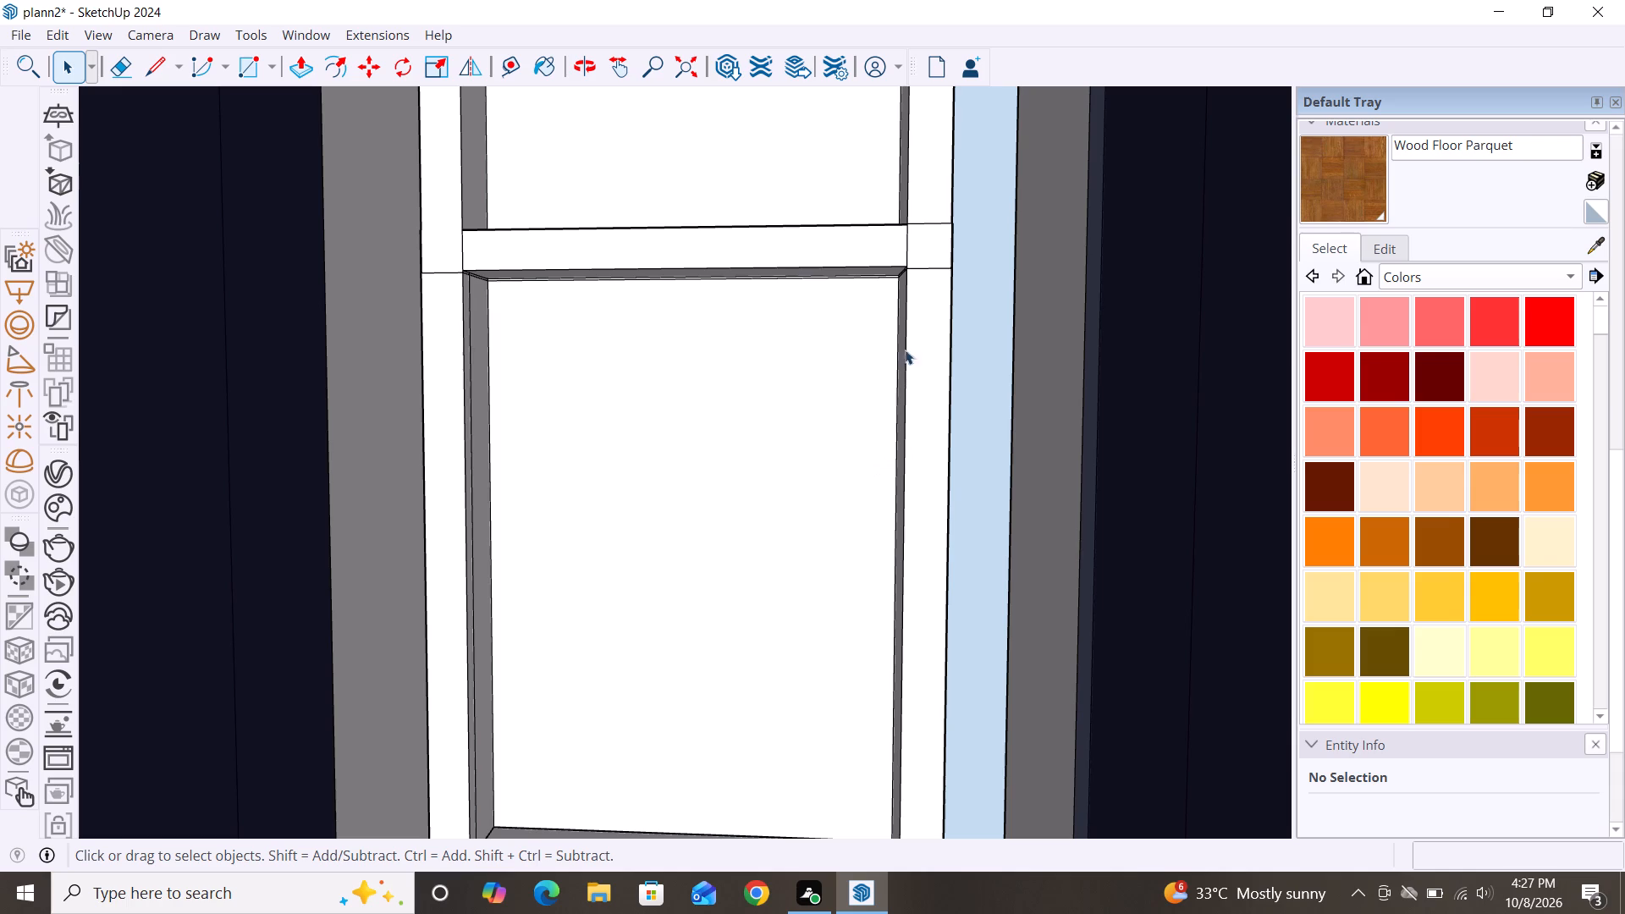
pyautogui.click(932, 267)
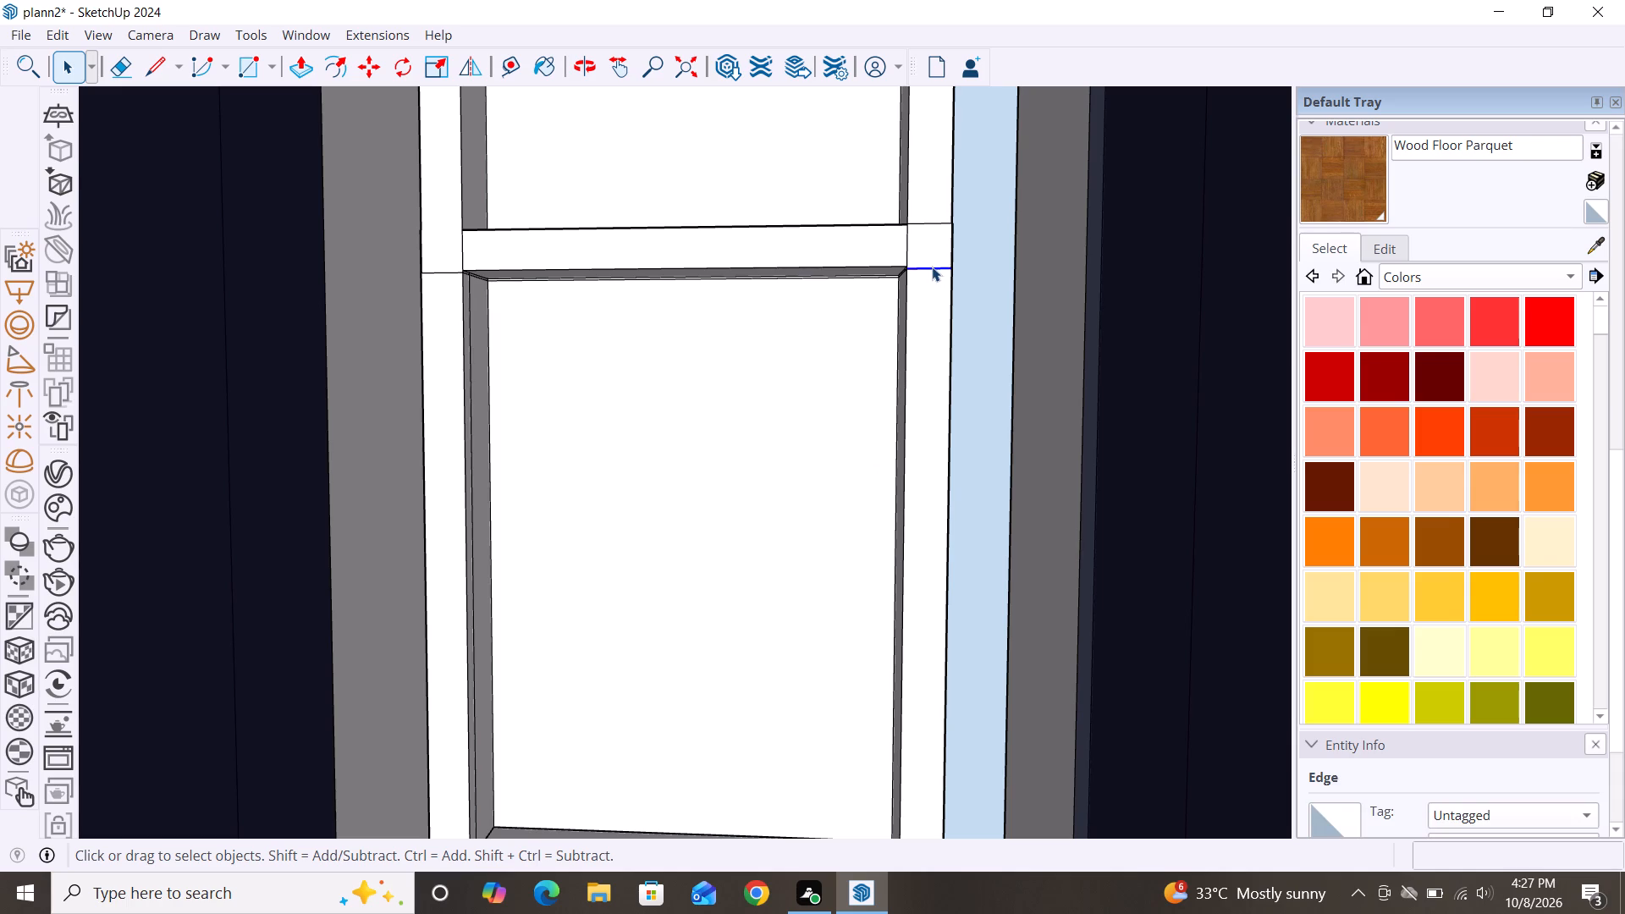
pyautogui.press('Delete')
pyautogui.click(935, 220)
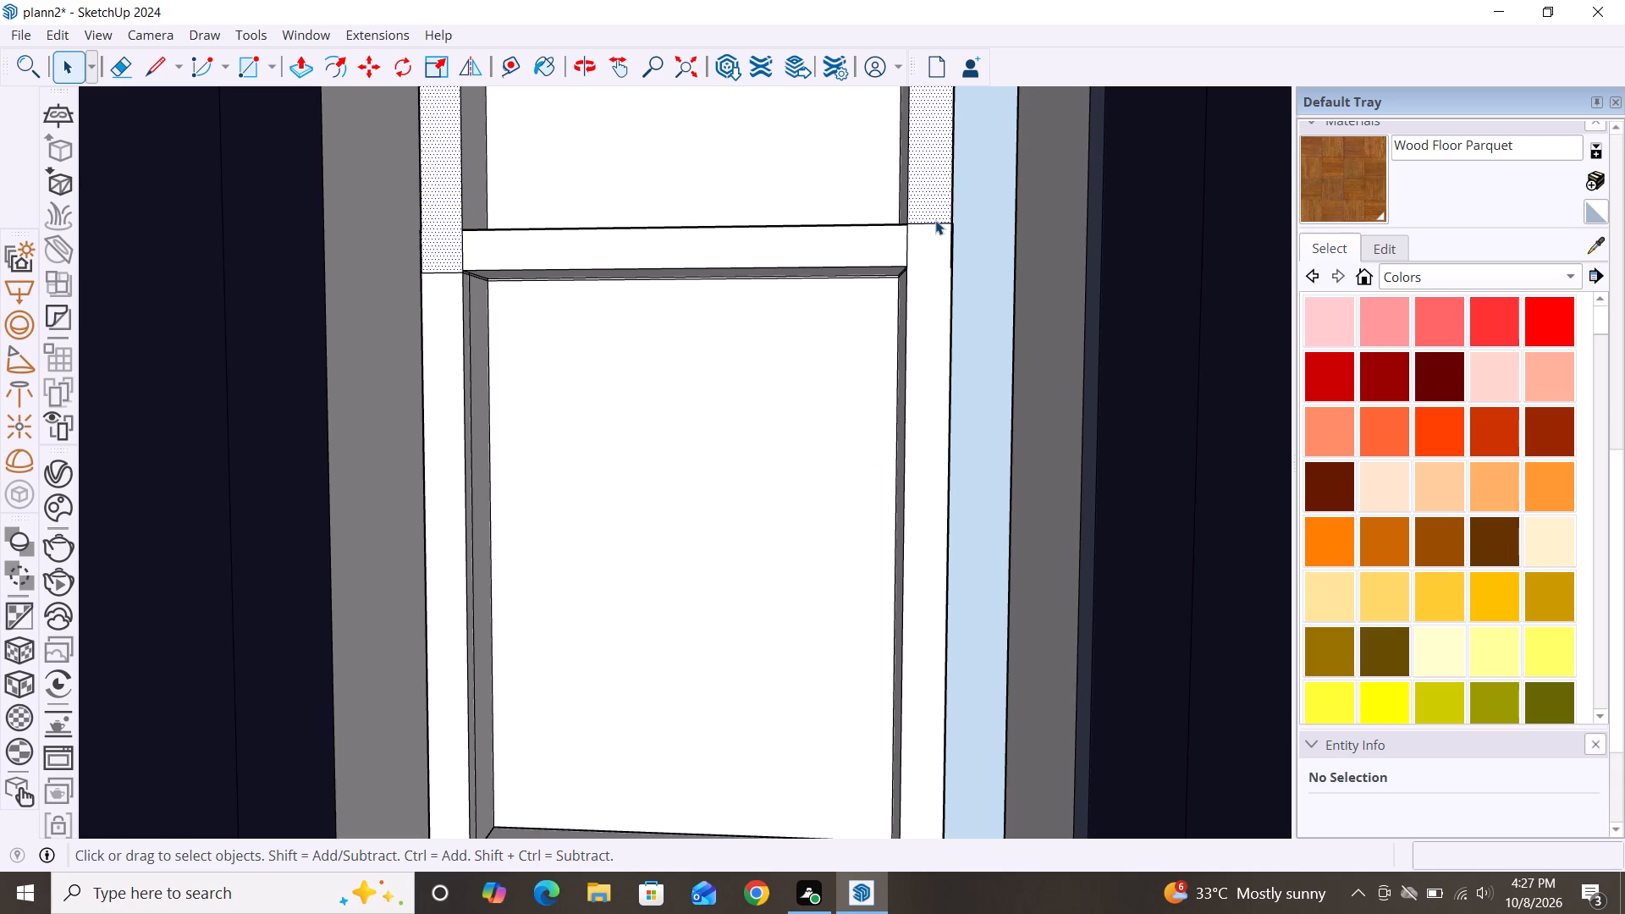
pyautogui.click(934, 222)
pyautogui.press('Delete')
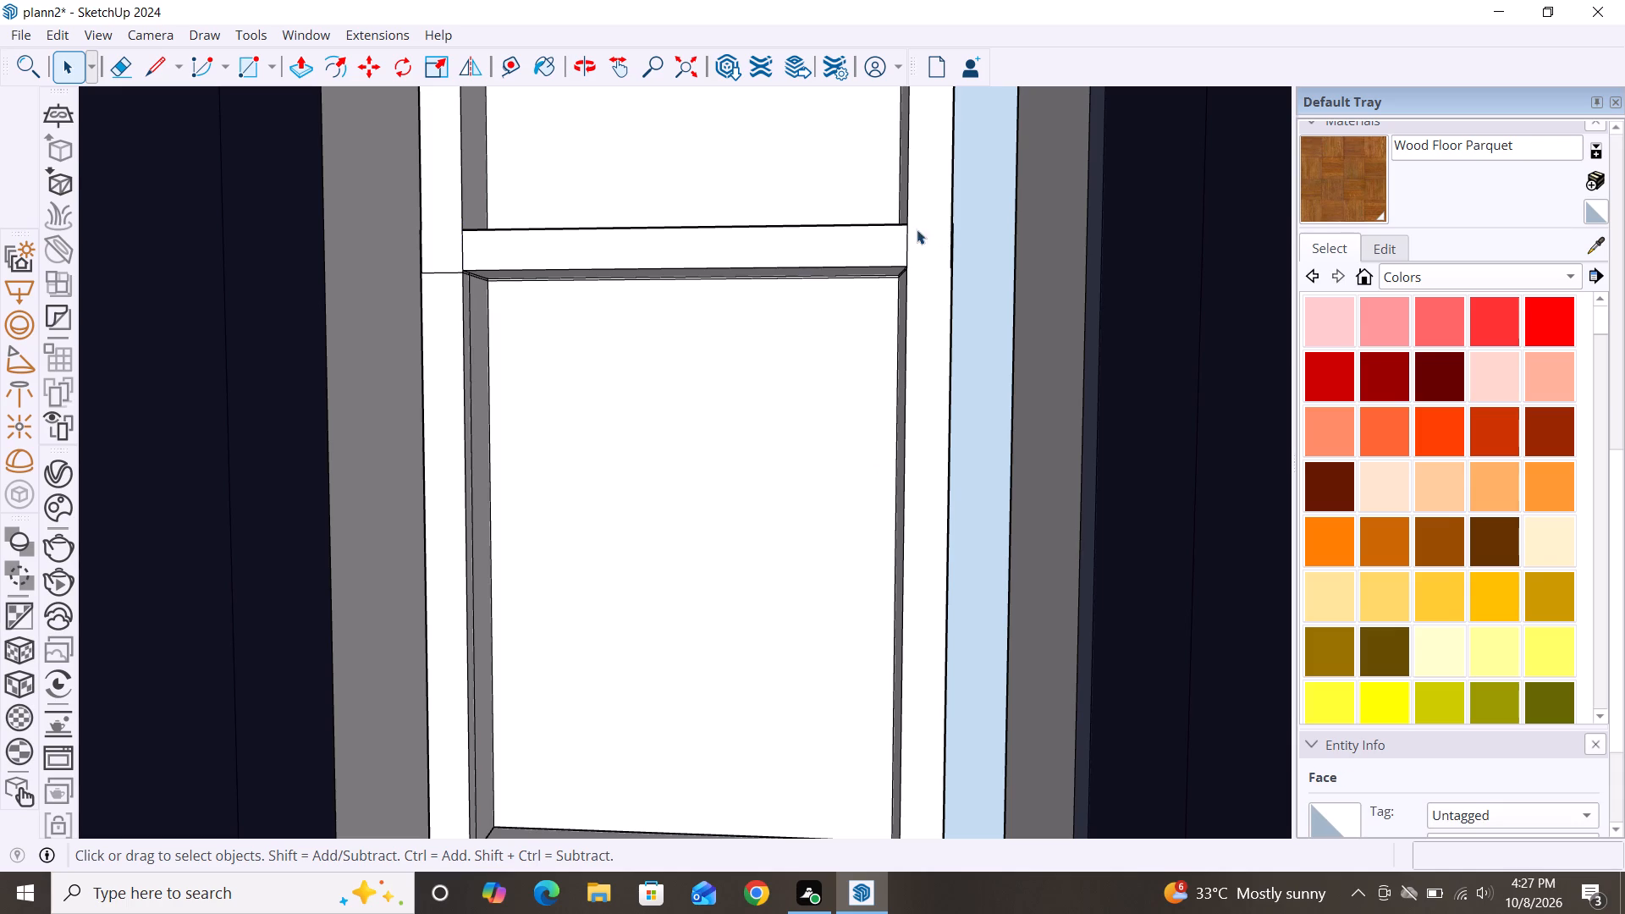
pyautogui.click(427, 275)
pyautogui.press('Delete')
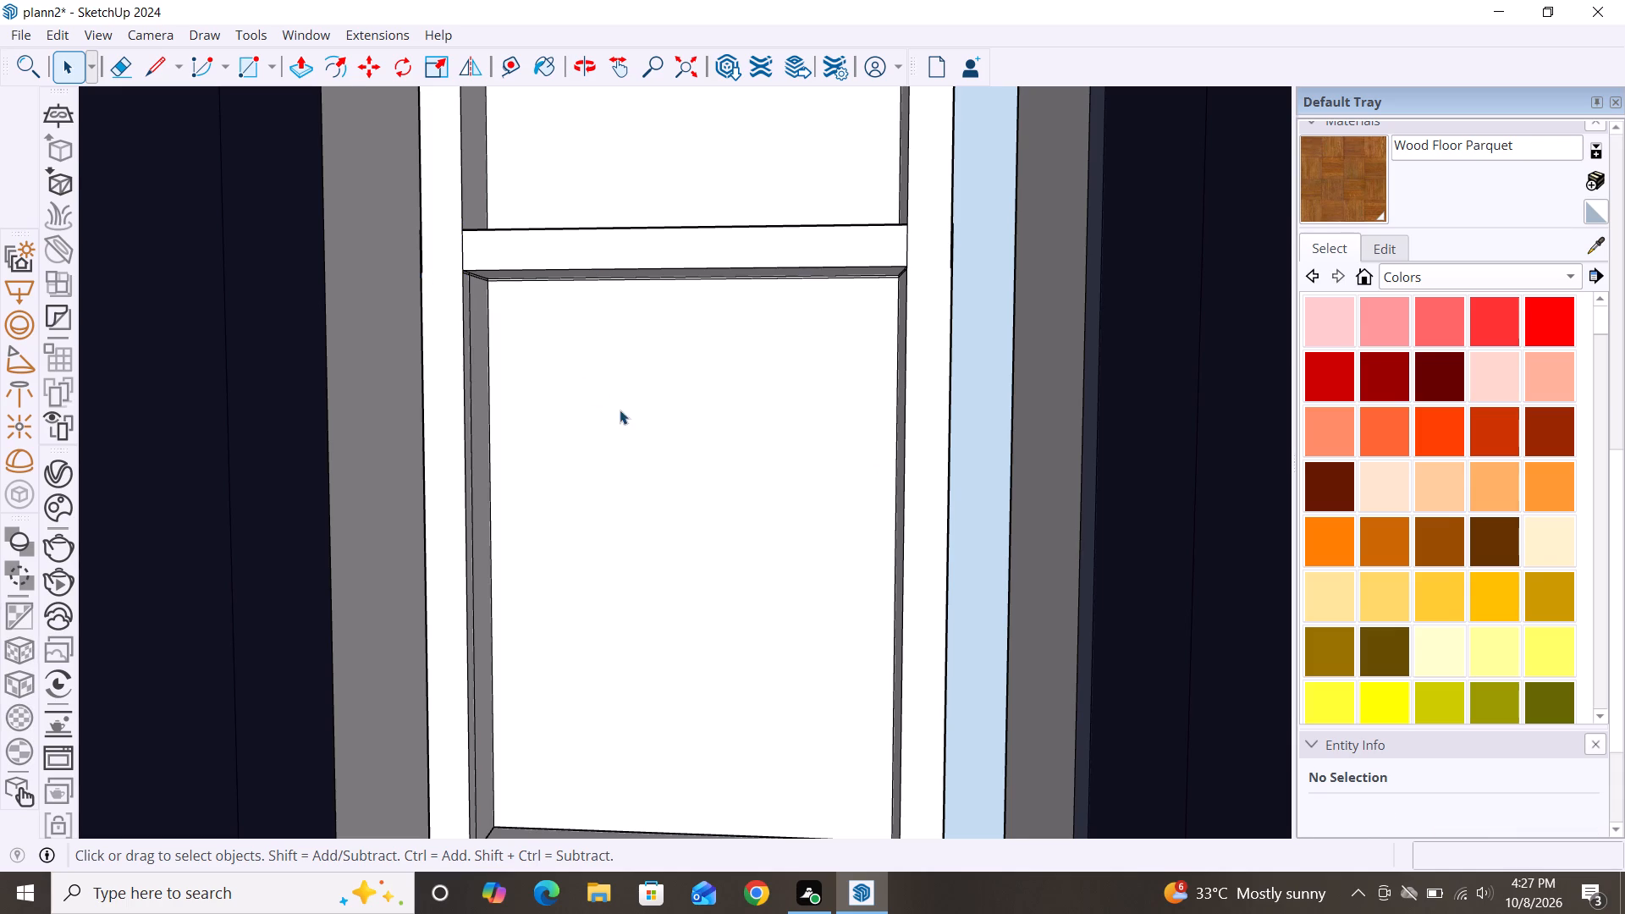
# Push/Pull the frame strip face above the next crossbar up by 13/16", level with the right strip below it.
pyautogui.scroll(-12, 632, 428)
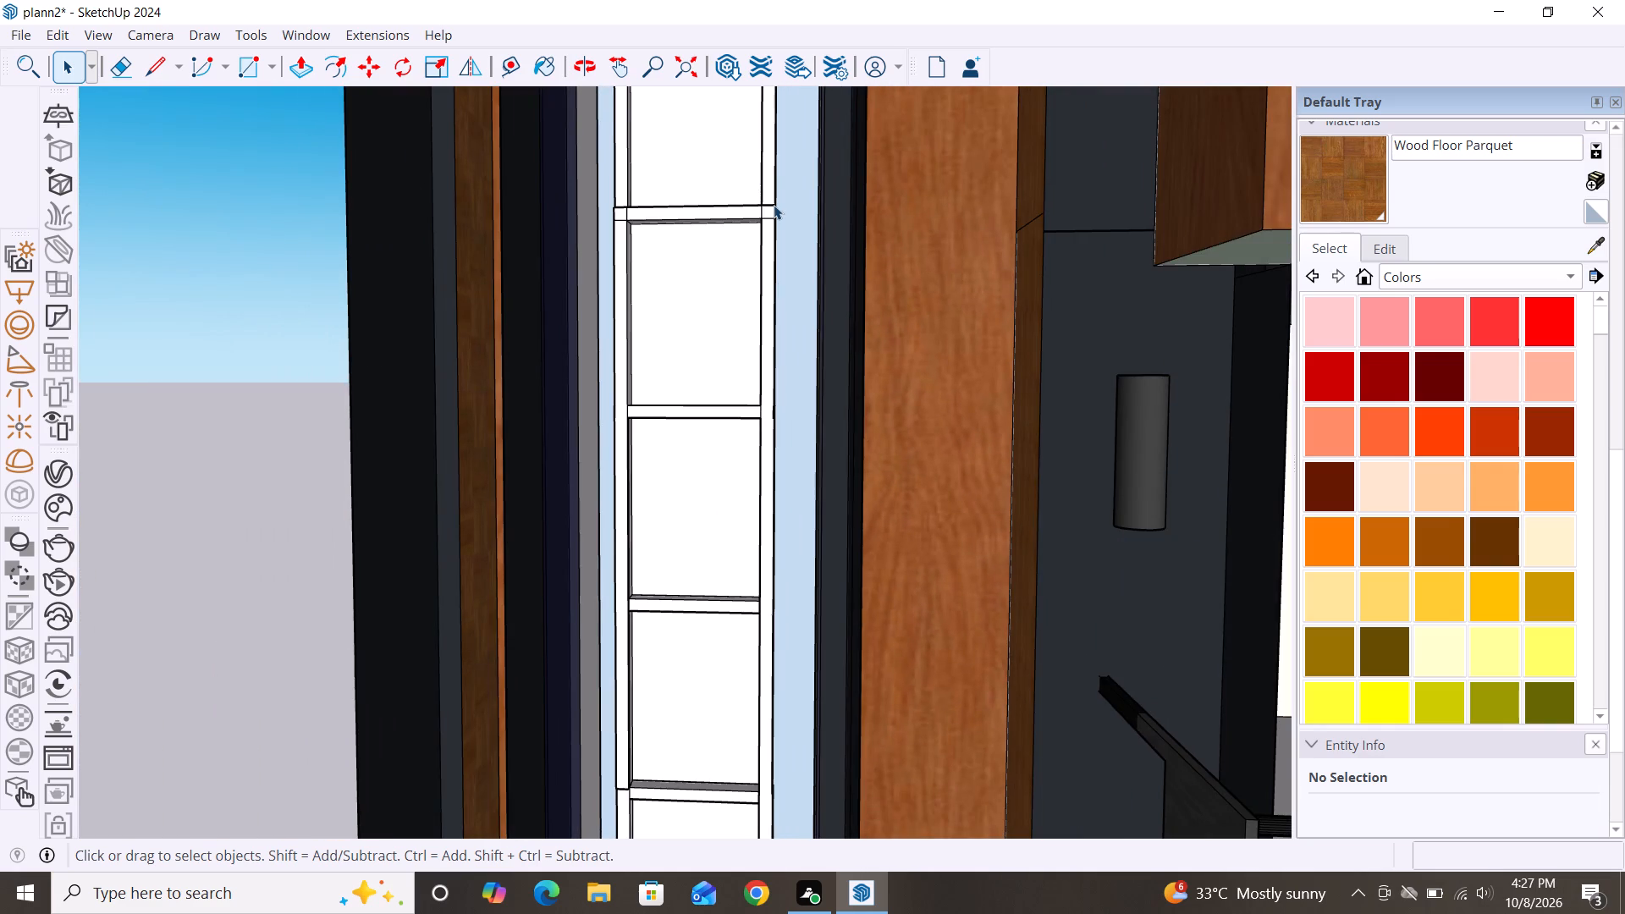
pyautogui.scroll(4, 774, 205)
pyautogui.scroll(4, 566, 201)
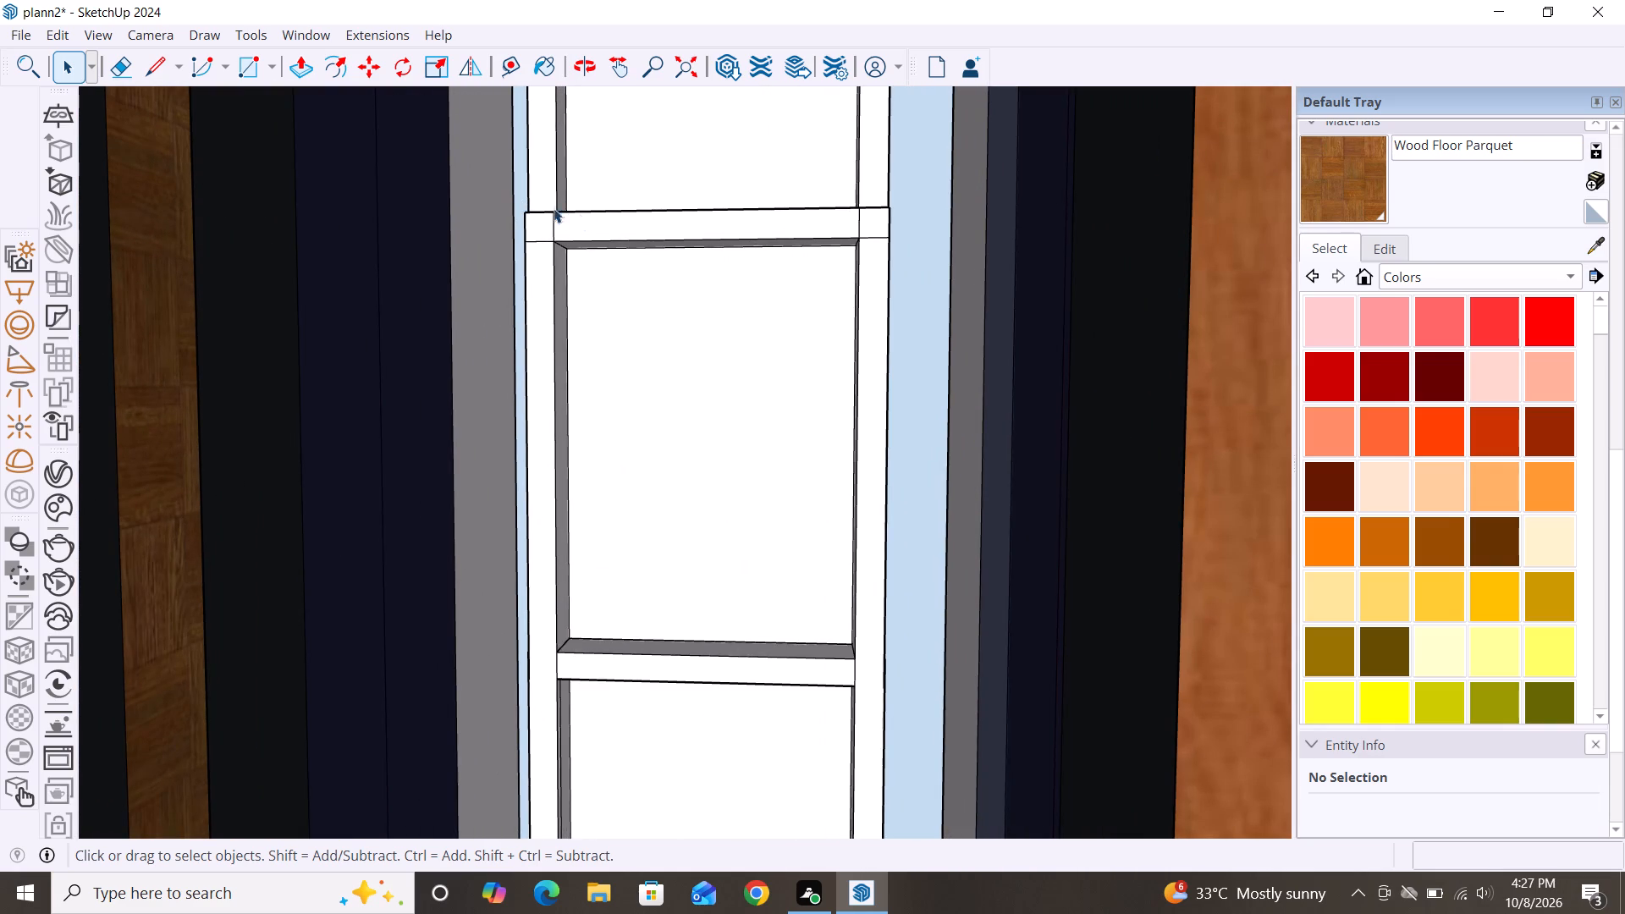
pyautogui.moveTo(560, 284); pyautogui.dragTo(697, 479, button='middle')
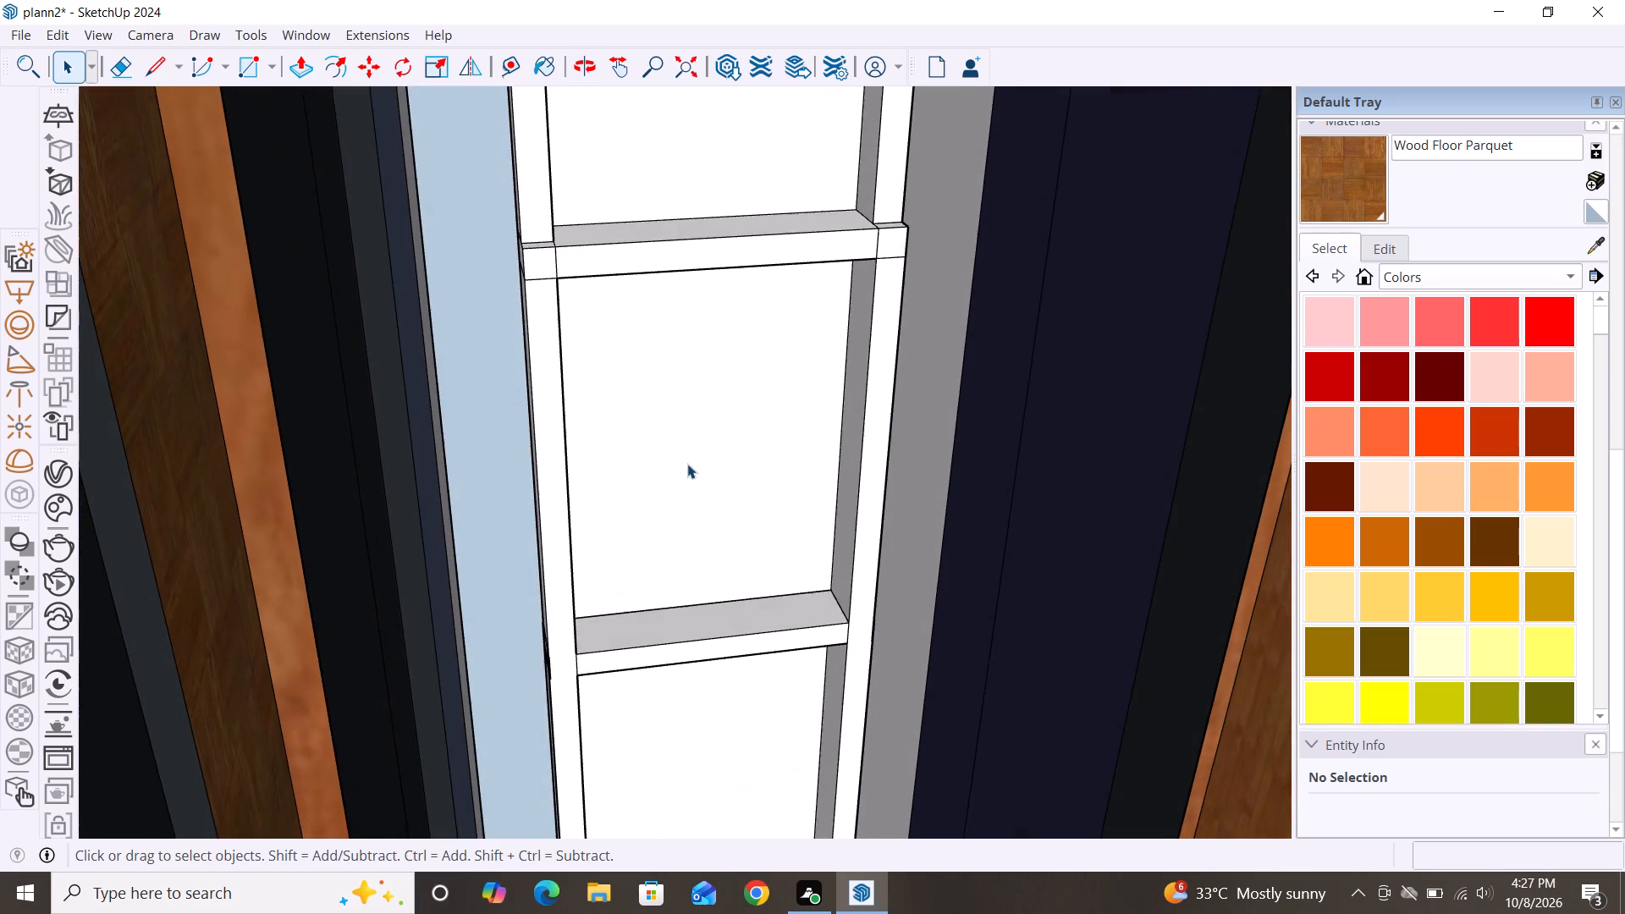
pyautogui.scroll(-5, 687, 464)
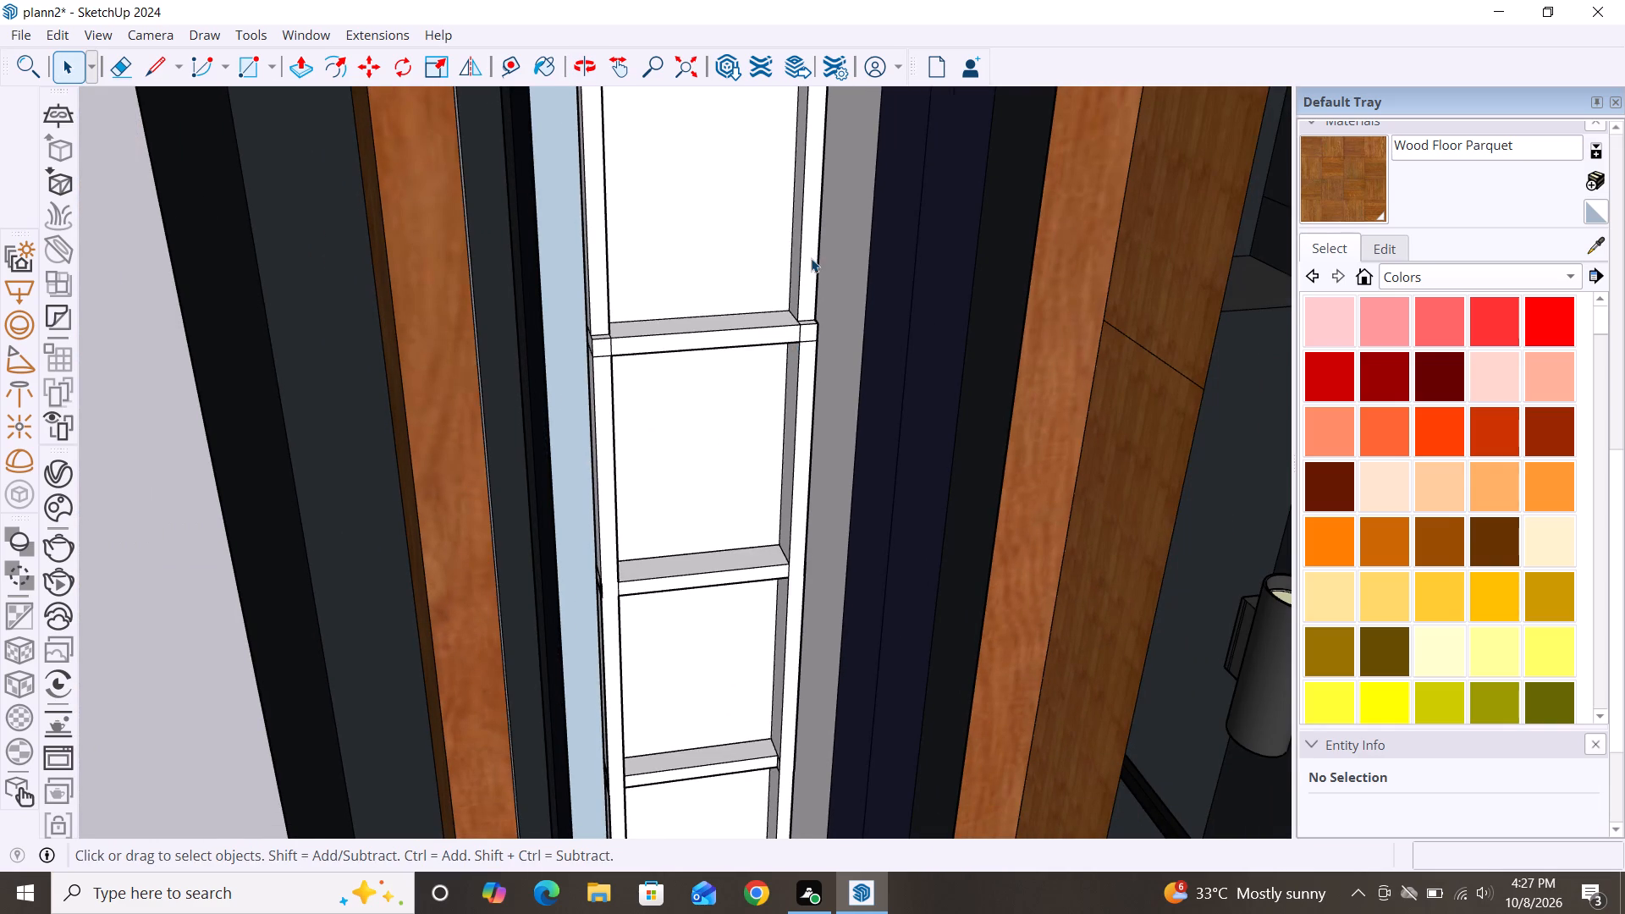
pyautogui.press('p')
pyautogui.click(812, 260)
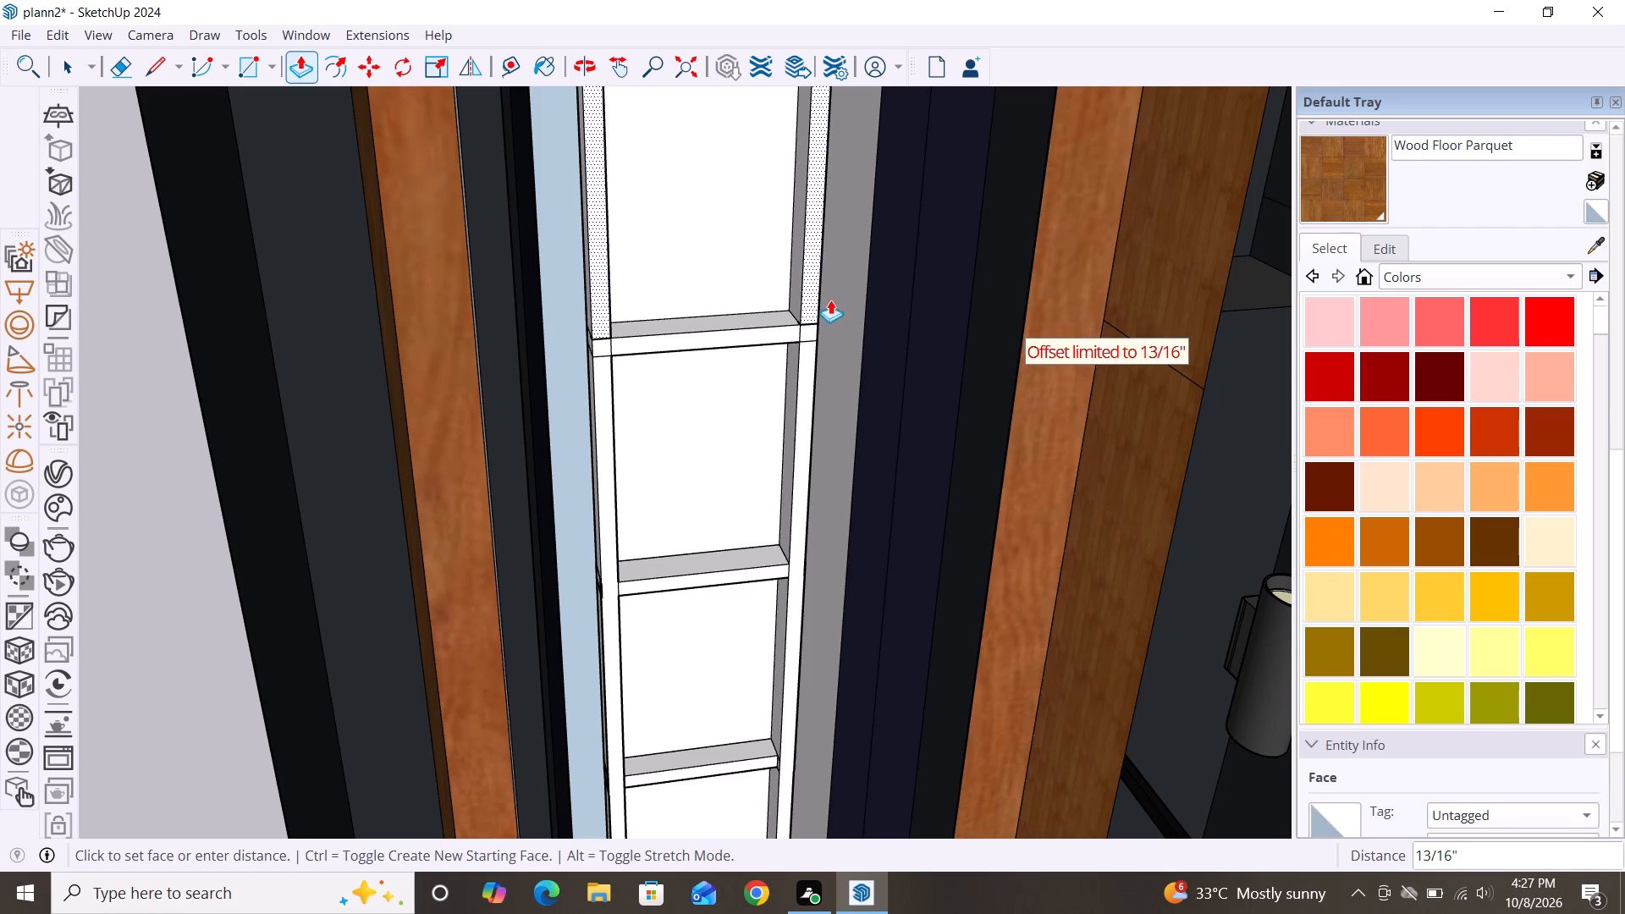
pyautogui.click(815, 369)
# Delete the upper and lower edges crossing the right frame strip at that crossbar.
pyautogui.scroll(4, 776, 315)
pyautogui.press('space')
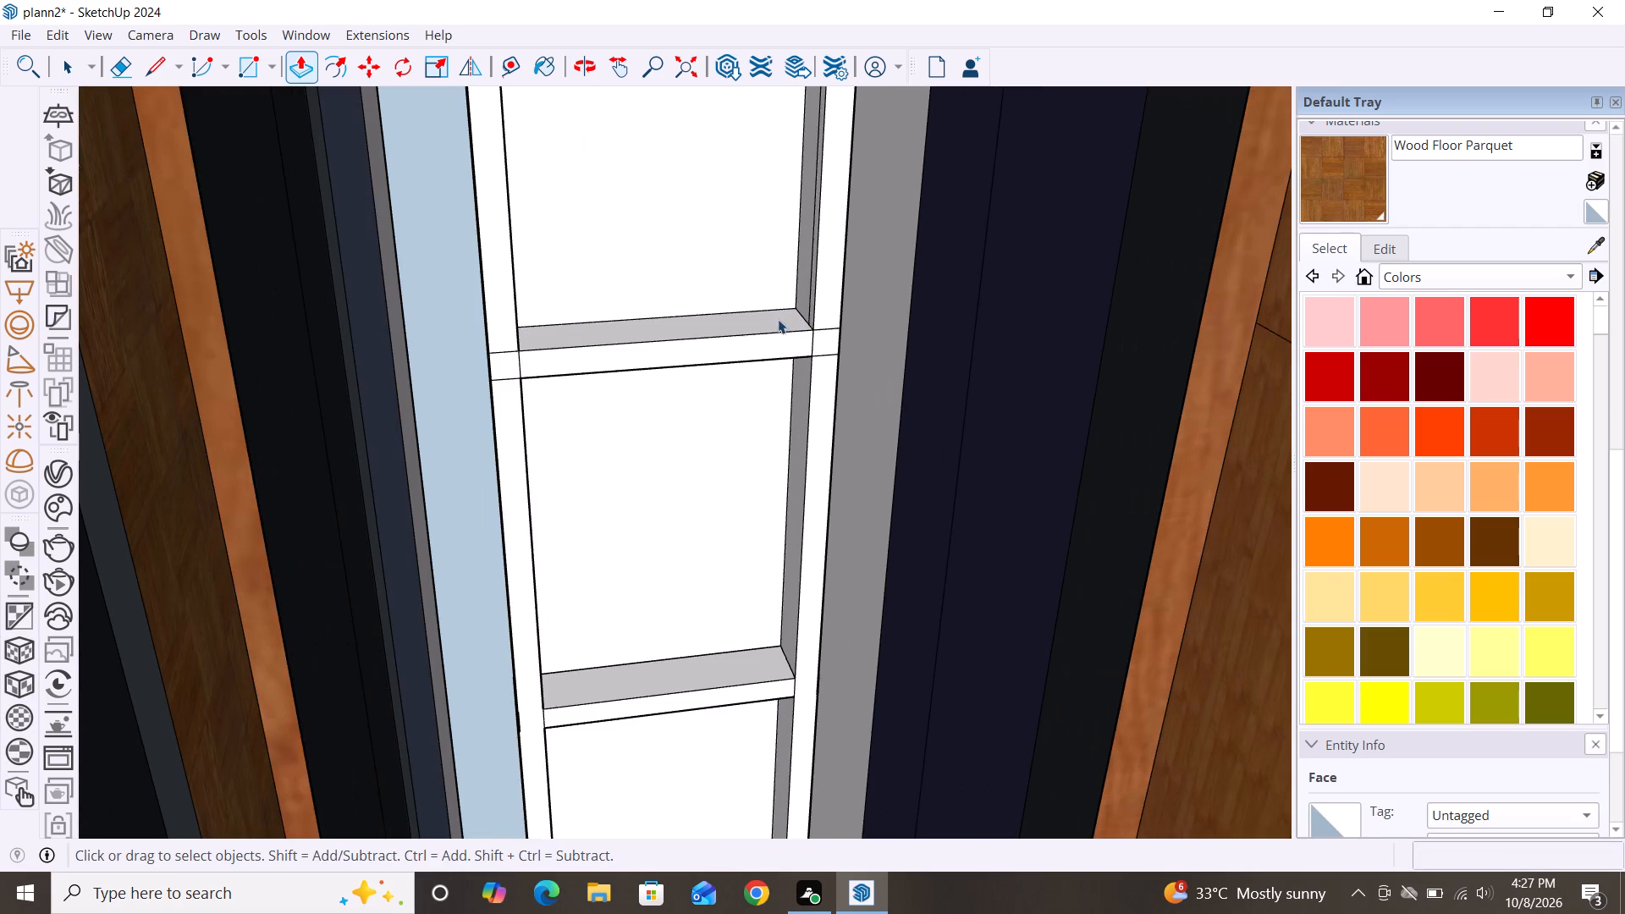
pyautogui.click(826, 330)
pyautogui.press('Delete')
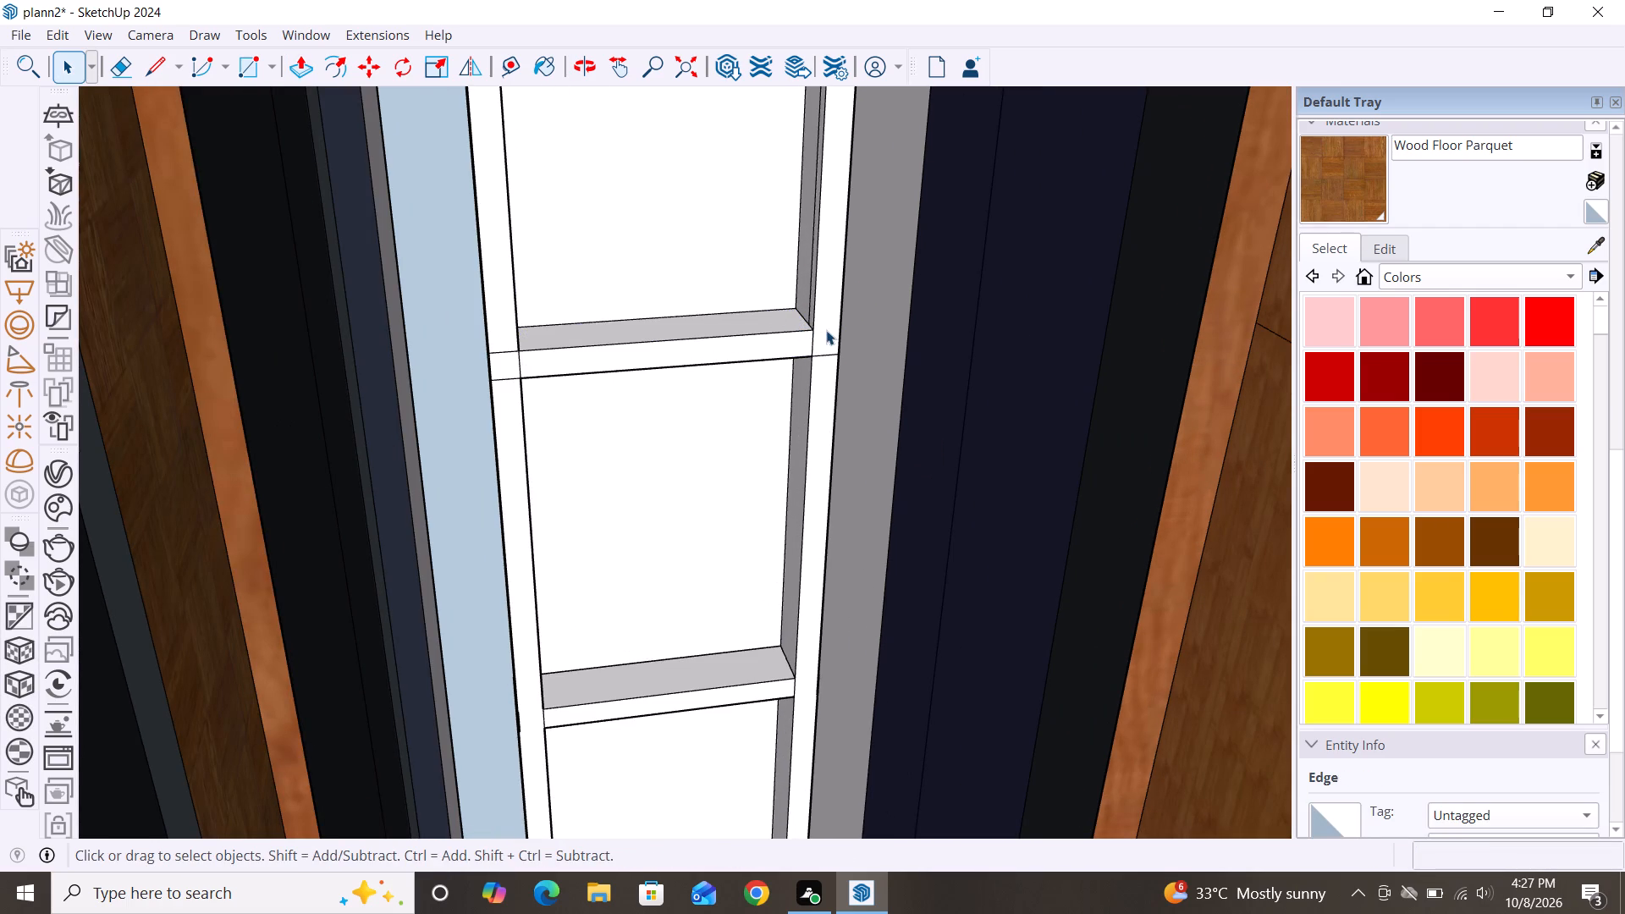
pyautogui.click(823, 355)
pyautogui.press('Delete')
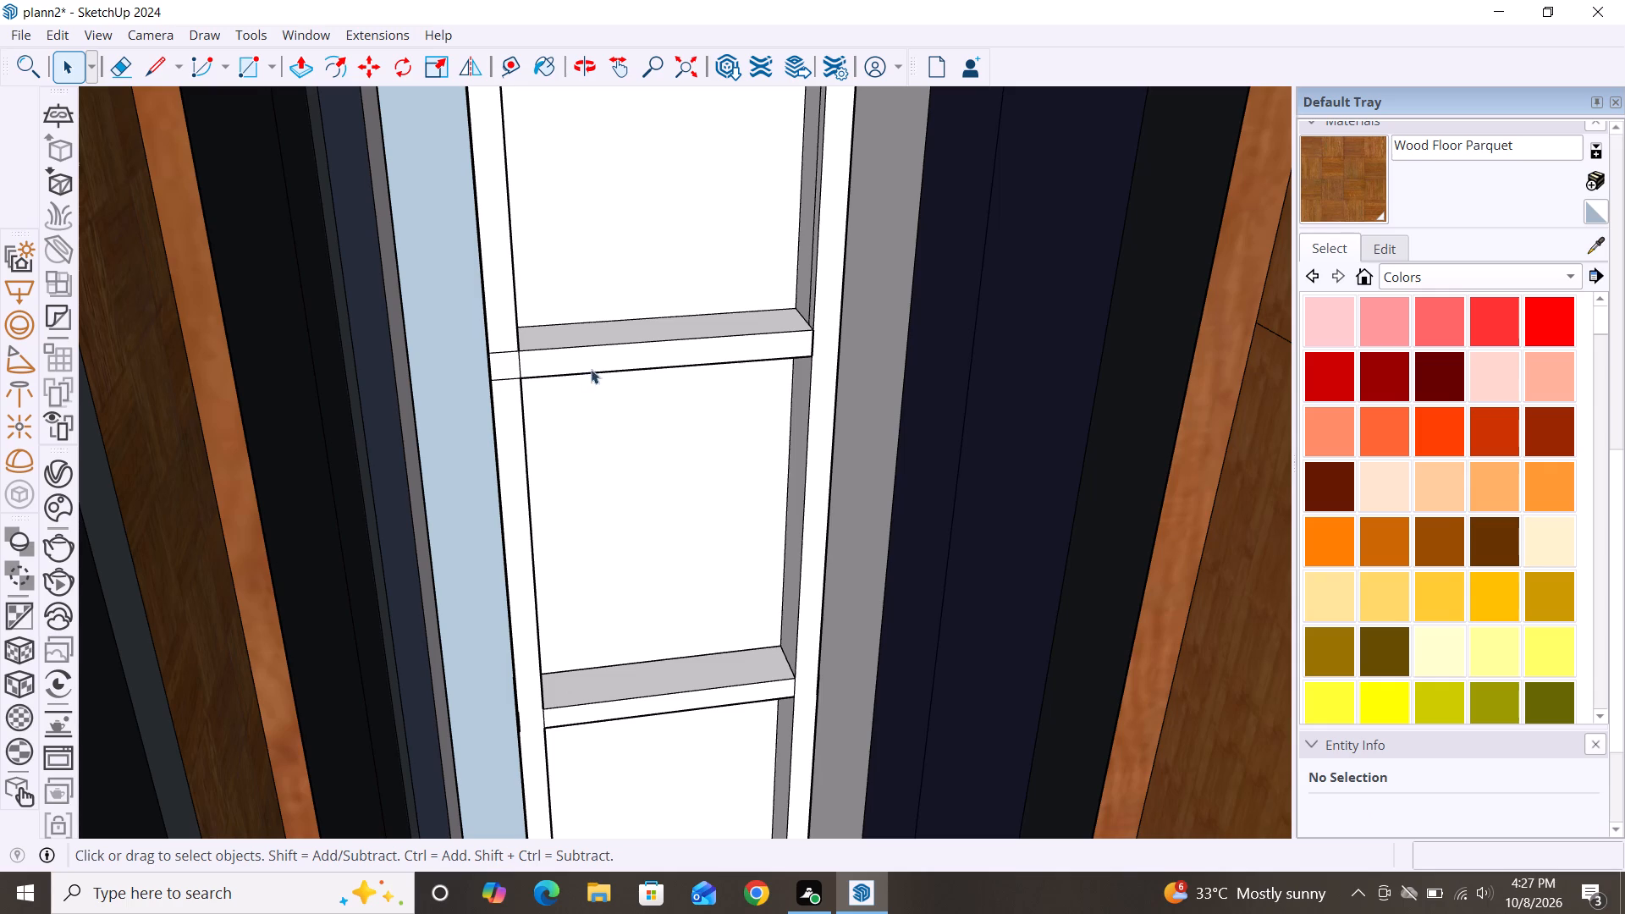
# Delete the upper and lower edges crossing the left frame strip at the crossbar, undoing the mistaken deletion in between.
pyautogui.click(505, 353)
pyautogui.press('Delete')
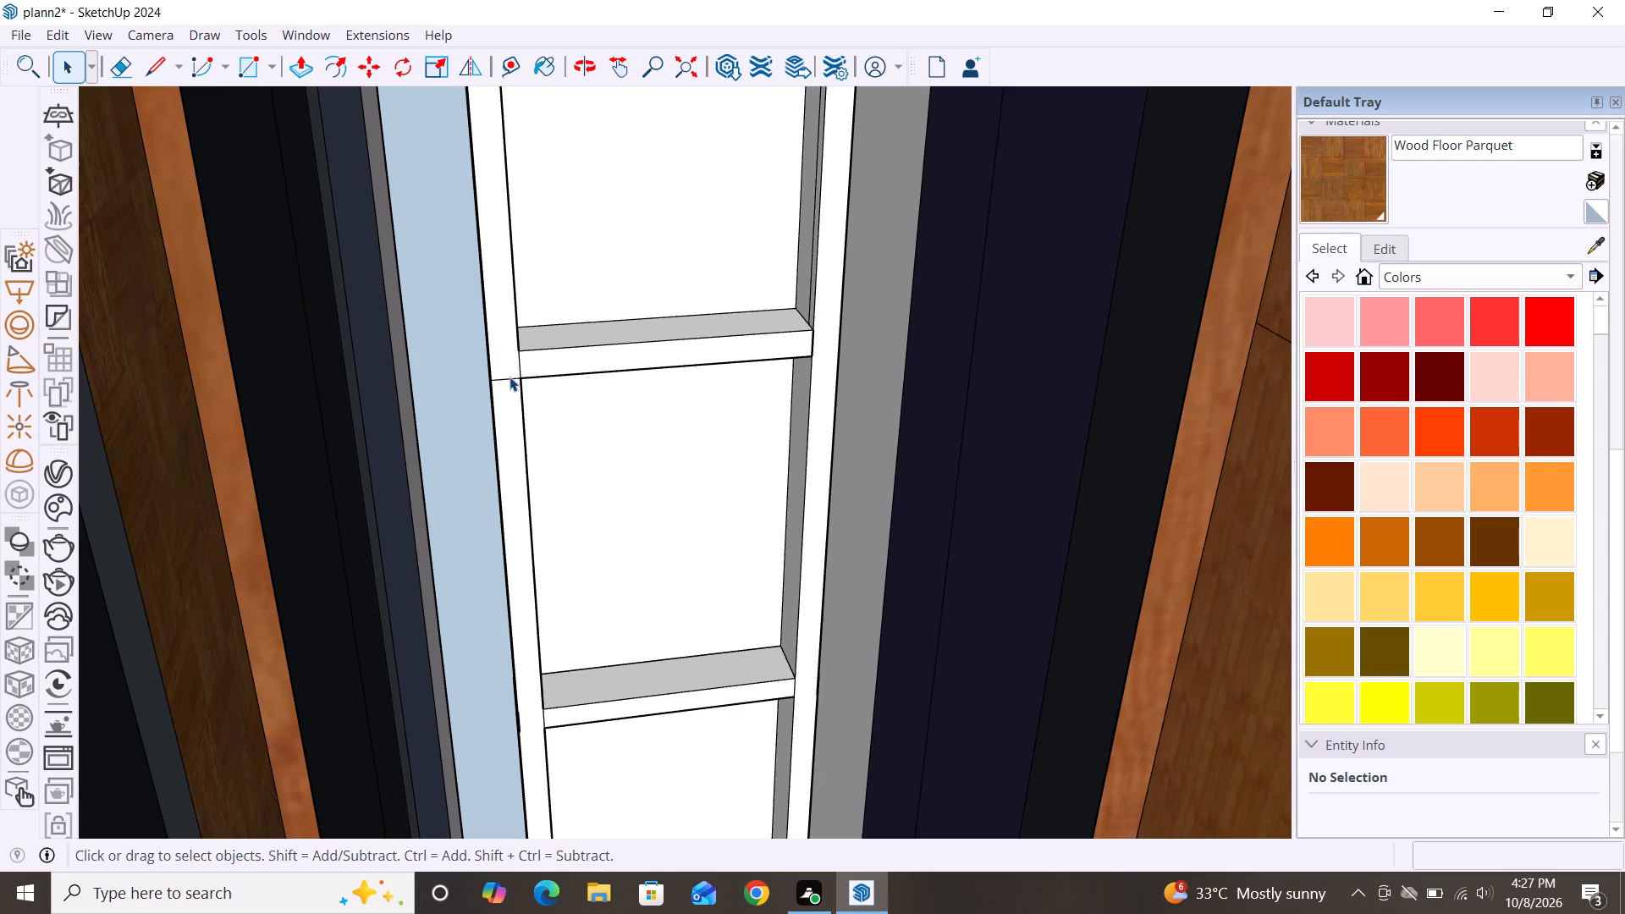
pyautogui.click(510, 377)
pyautogui.press('Delete')
pyautogui.hotkey('ctrl', 'z')
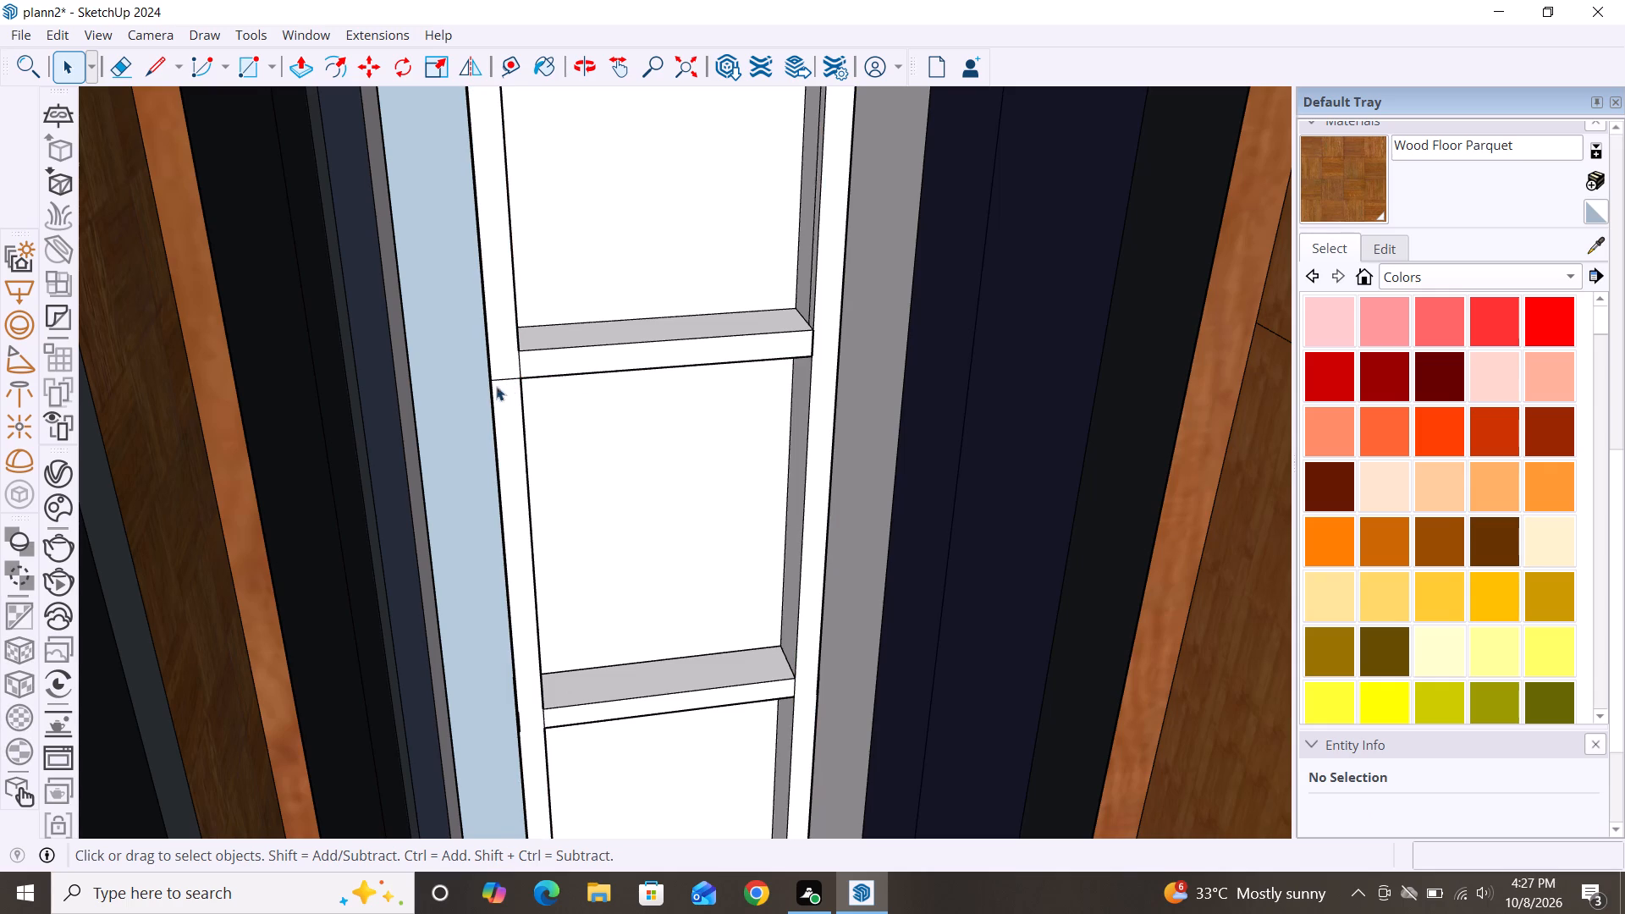
pyautogui.click(501, 377)
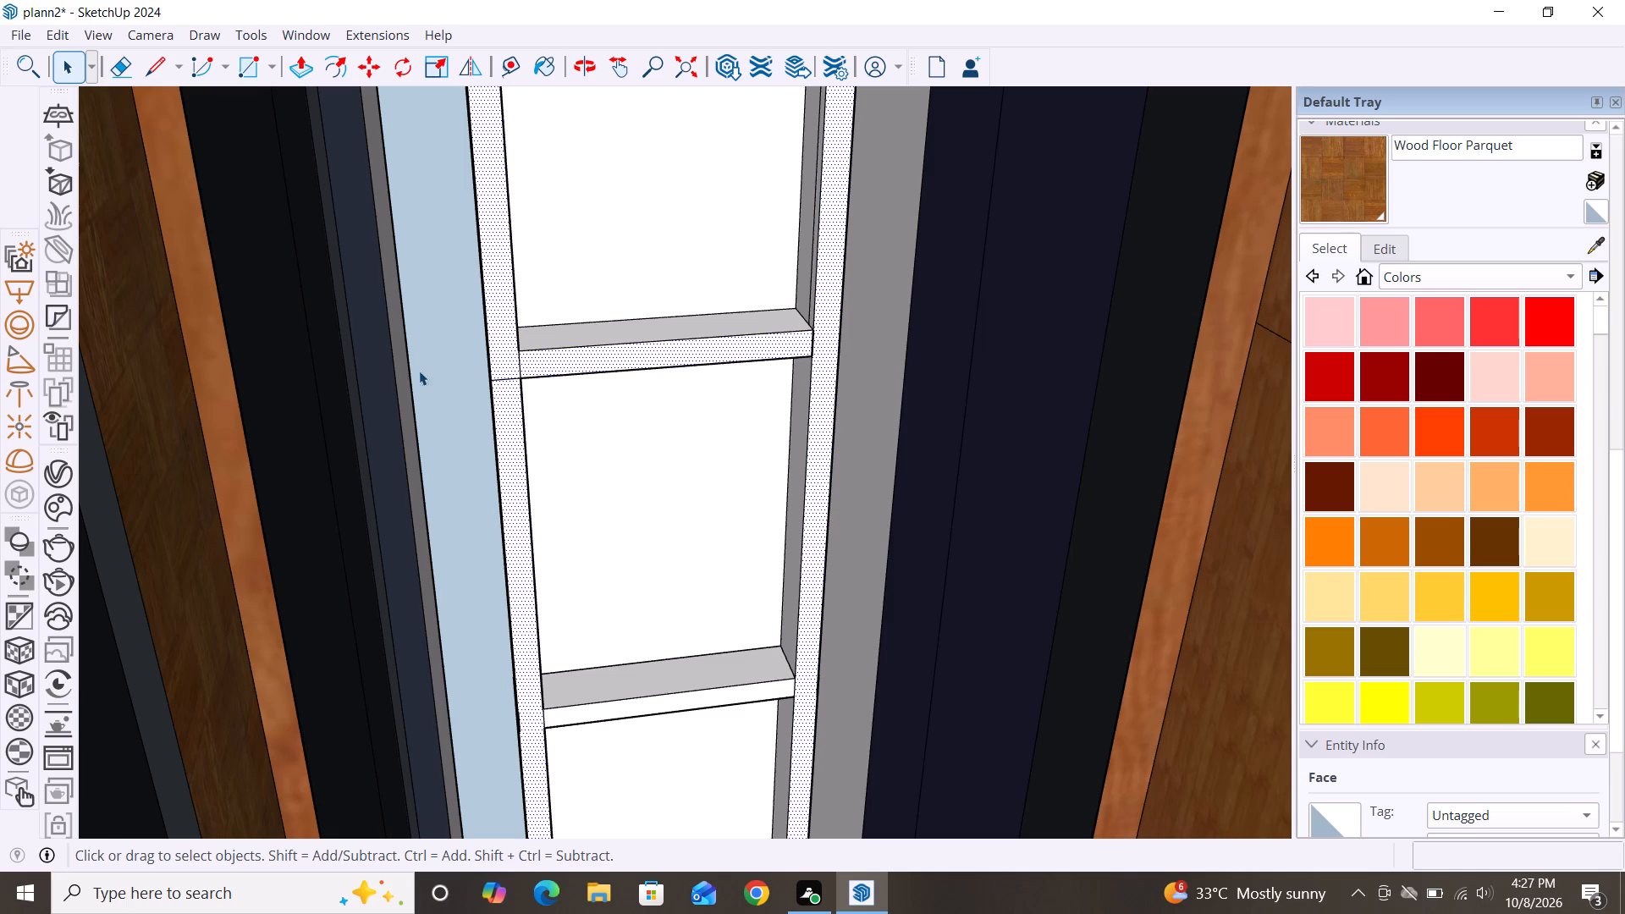
pyautogui.click(503, 379)
pyautogui.press('Delete')
# Draw a 2' 3 7/8" line closing the open top of the inner window outline on the tower's rear wall.
pyautogui.scroll(-4, 552, 475)
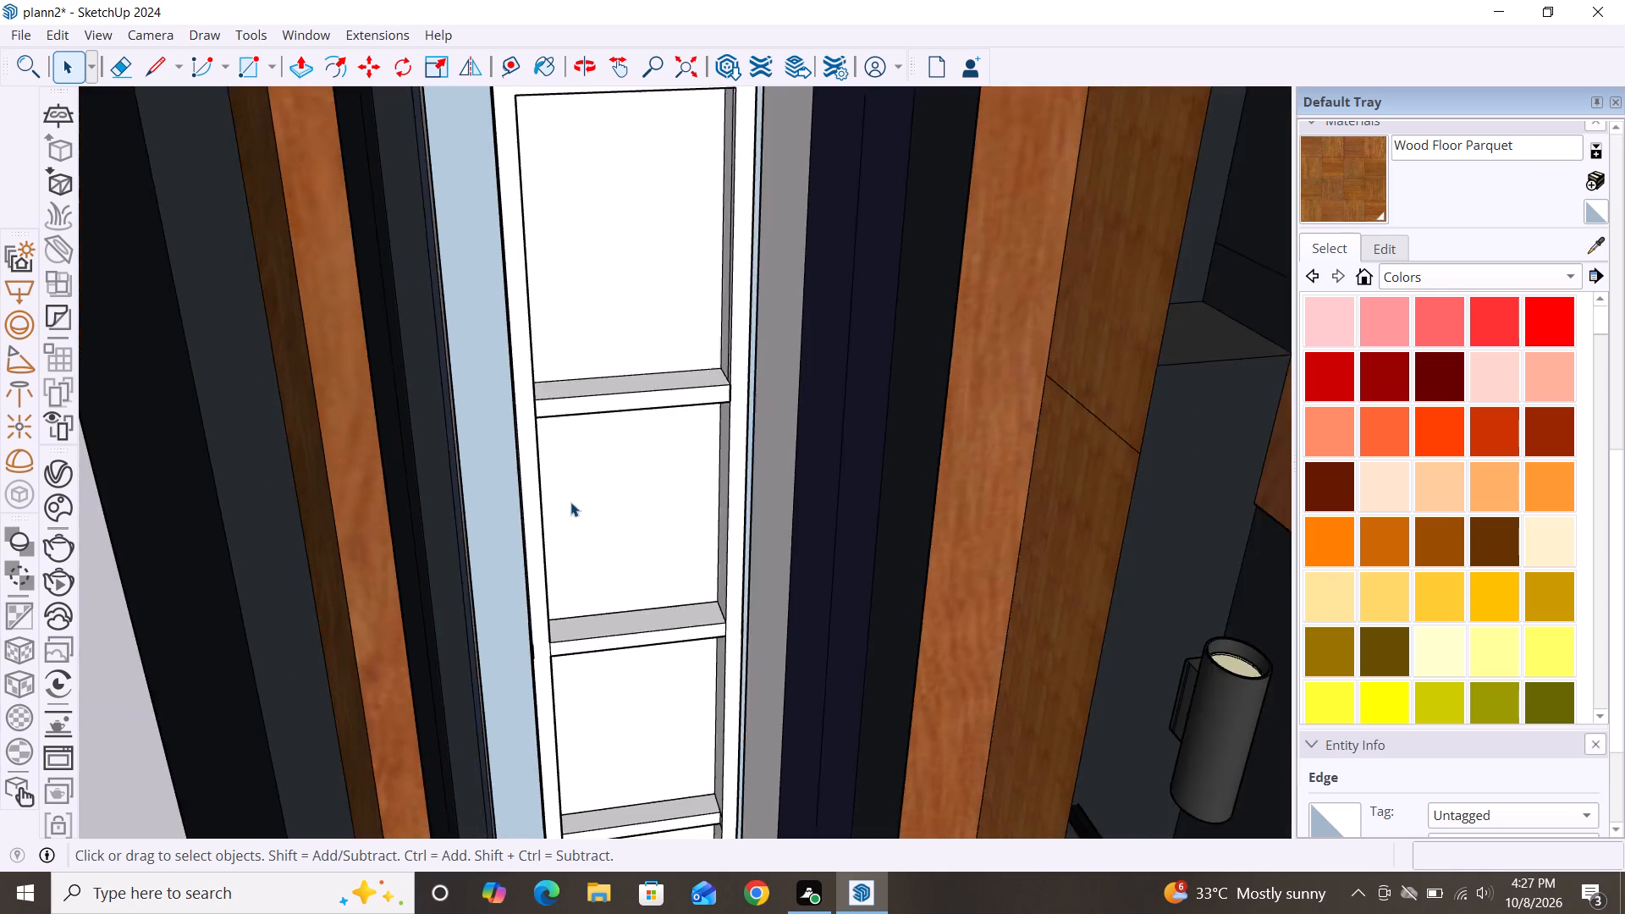
pyautogui.scroll(-5, 570, 502)
pyautogui.scroll(-2, 653, 189)
pyautogui.moveTo(718, 394); pyautogui.dragTo(747, 221, button='middle')
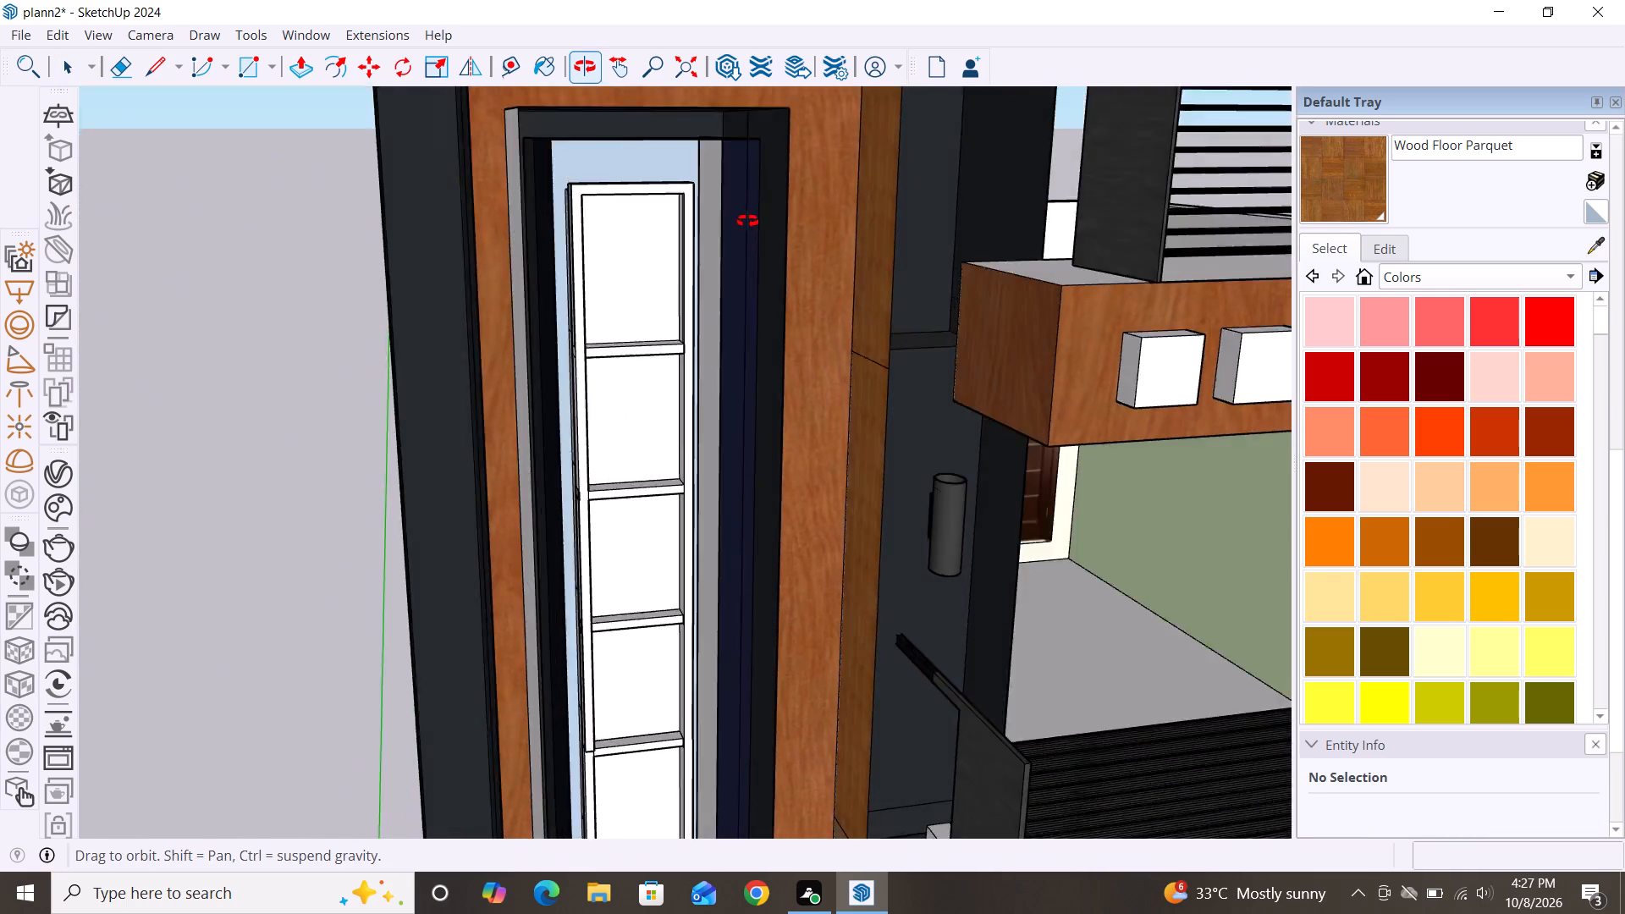
pyautogui.moveTo(747, 221); pyautogui.dragTo(602, 240, button='middle')
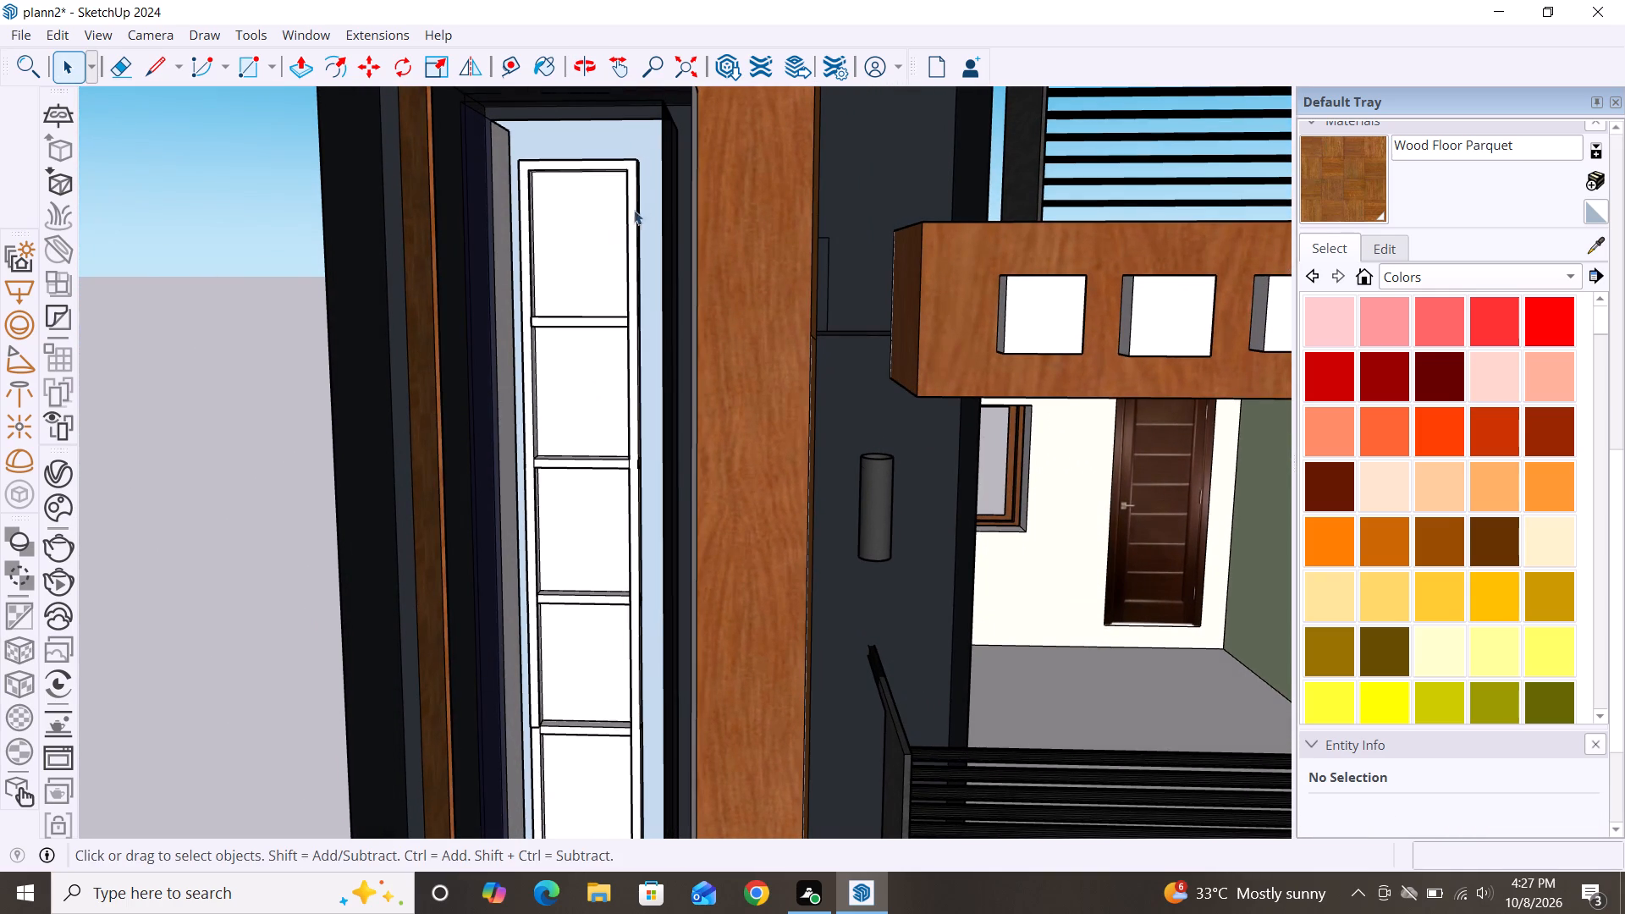
pyautogui.scroll(-6, 657, 191)
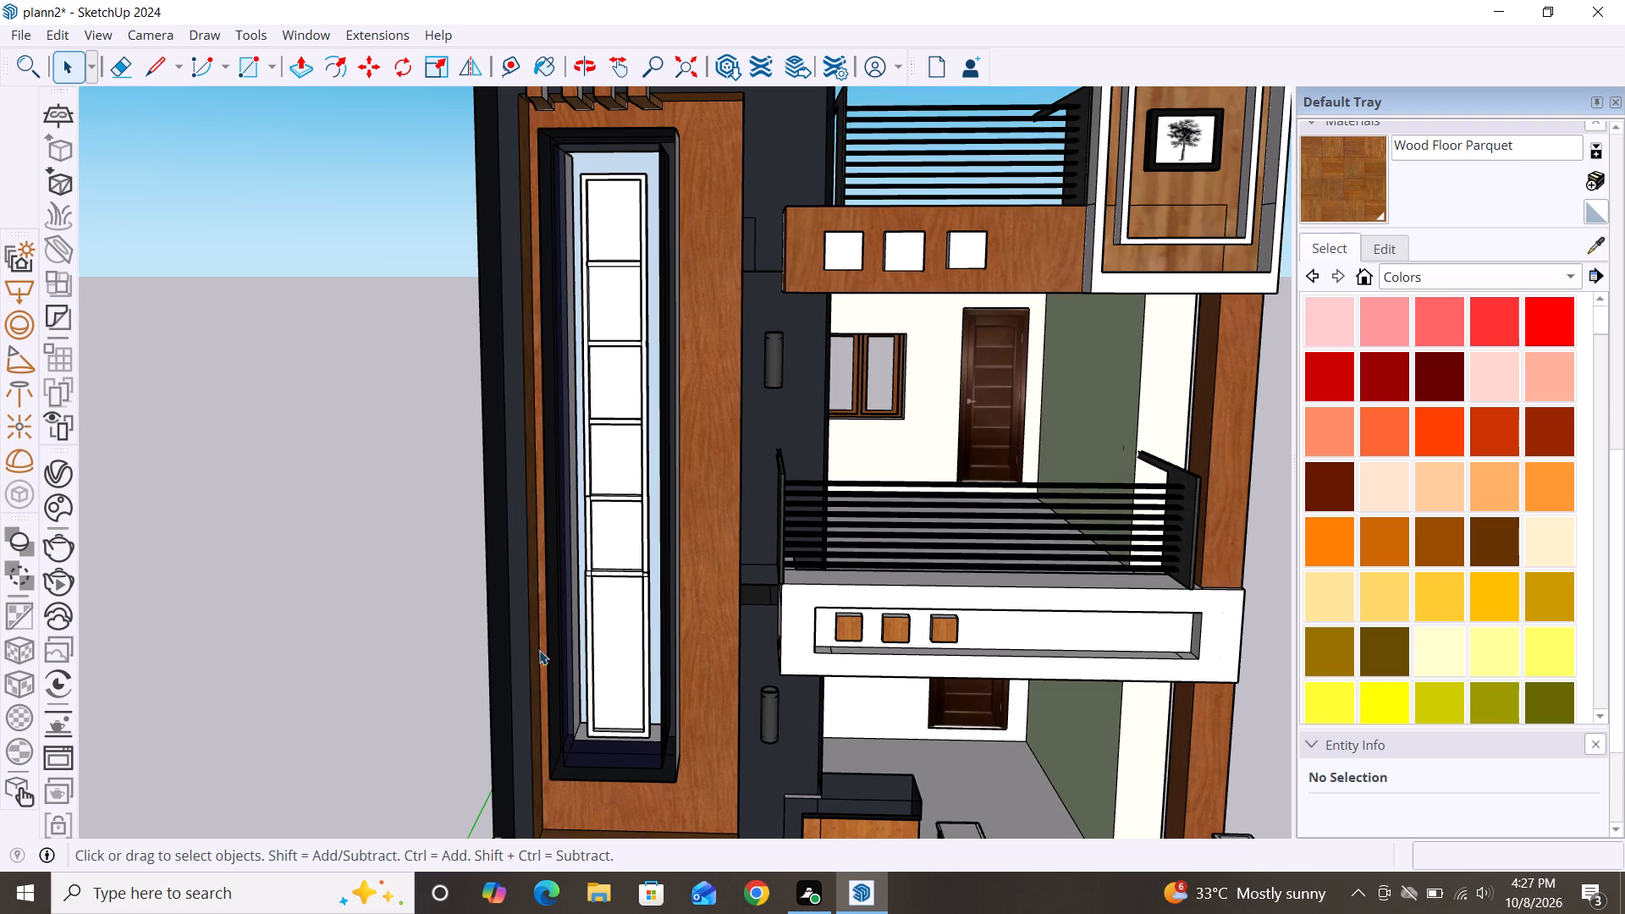
pyautogui.keyDown('alt'); pyautogui.moveTo(526, 669); pyautogui.dragTo(954, 692, button='middle'); pyautogui.keyUp('alt')
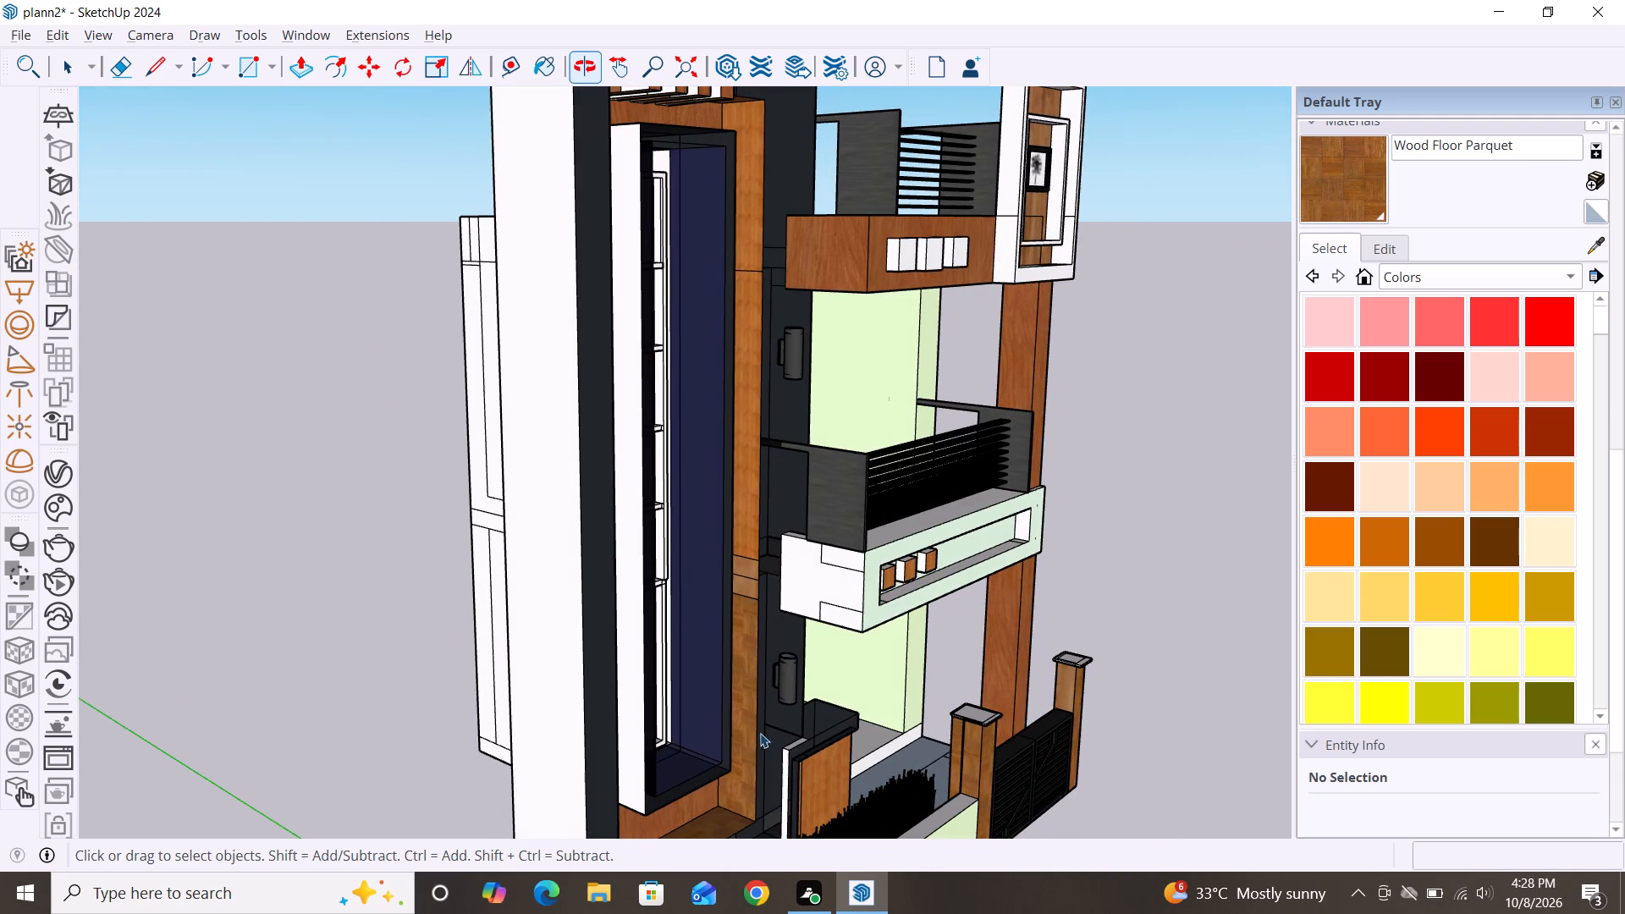
pyautogui.keyDown('alt'); pyautogui.moveTo(654, 732); pyautogui.dragTo(351, 713, button='middle'); pyautogui.keyUp('alt')
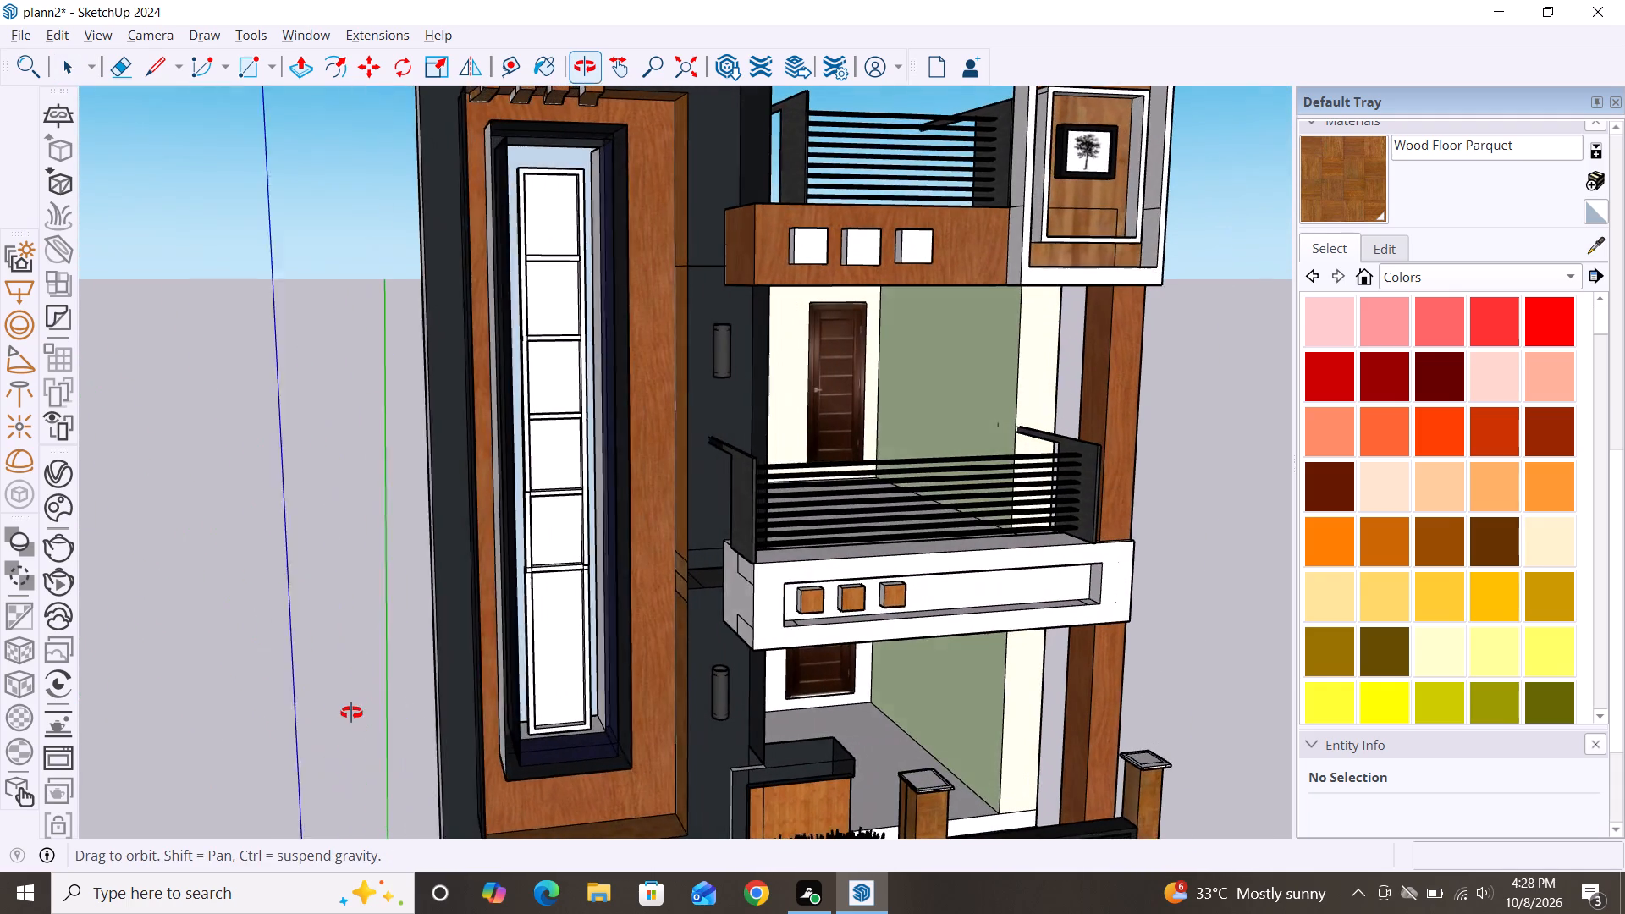
pyautogui.keyDown('alt'); pyautogui.moveTo(351, 713); pyautogui.dragTo(350, 713, button='middle'); pyautogui.keyUp('alt')
pyautogui.keyDown('alt'); pyautogui.moveTo(378, 590); pyautogui.dragTo(888, 658, button='middle'); pyautogui.keyUp('alt')
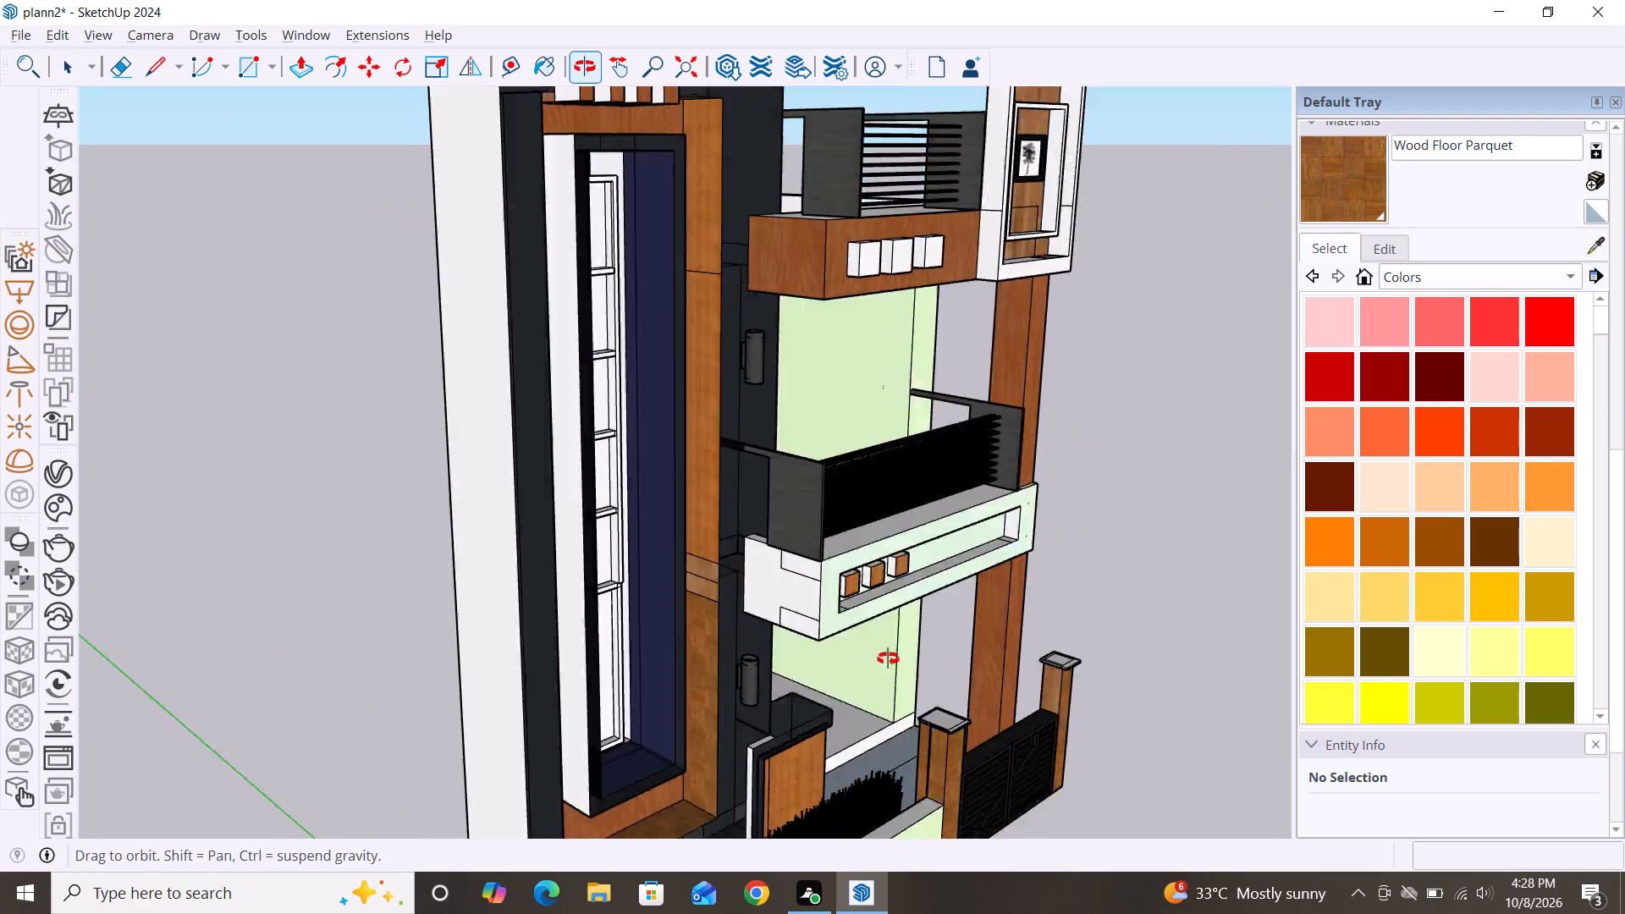
pyautogui.keyDown('alt'); pyautogui.moveTo(888, 658); pyautogui.dragTo(1092, 614, button='middle'); pyautogui.keyUp('alt')
pyautogui.keyDown('alt'); pyautogui.moveTo(658, 705); pyautogui.dragTo(1047, 664, button='middle'); pyautogui.keyUp('alt')
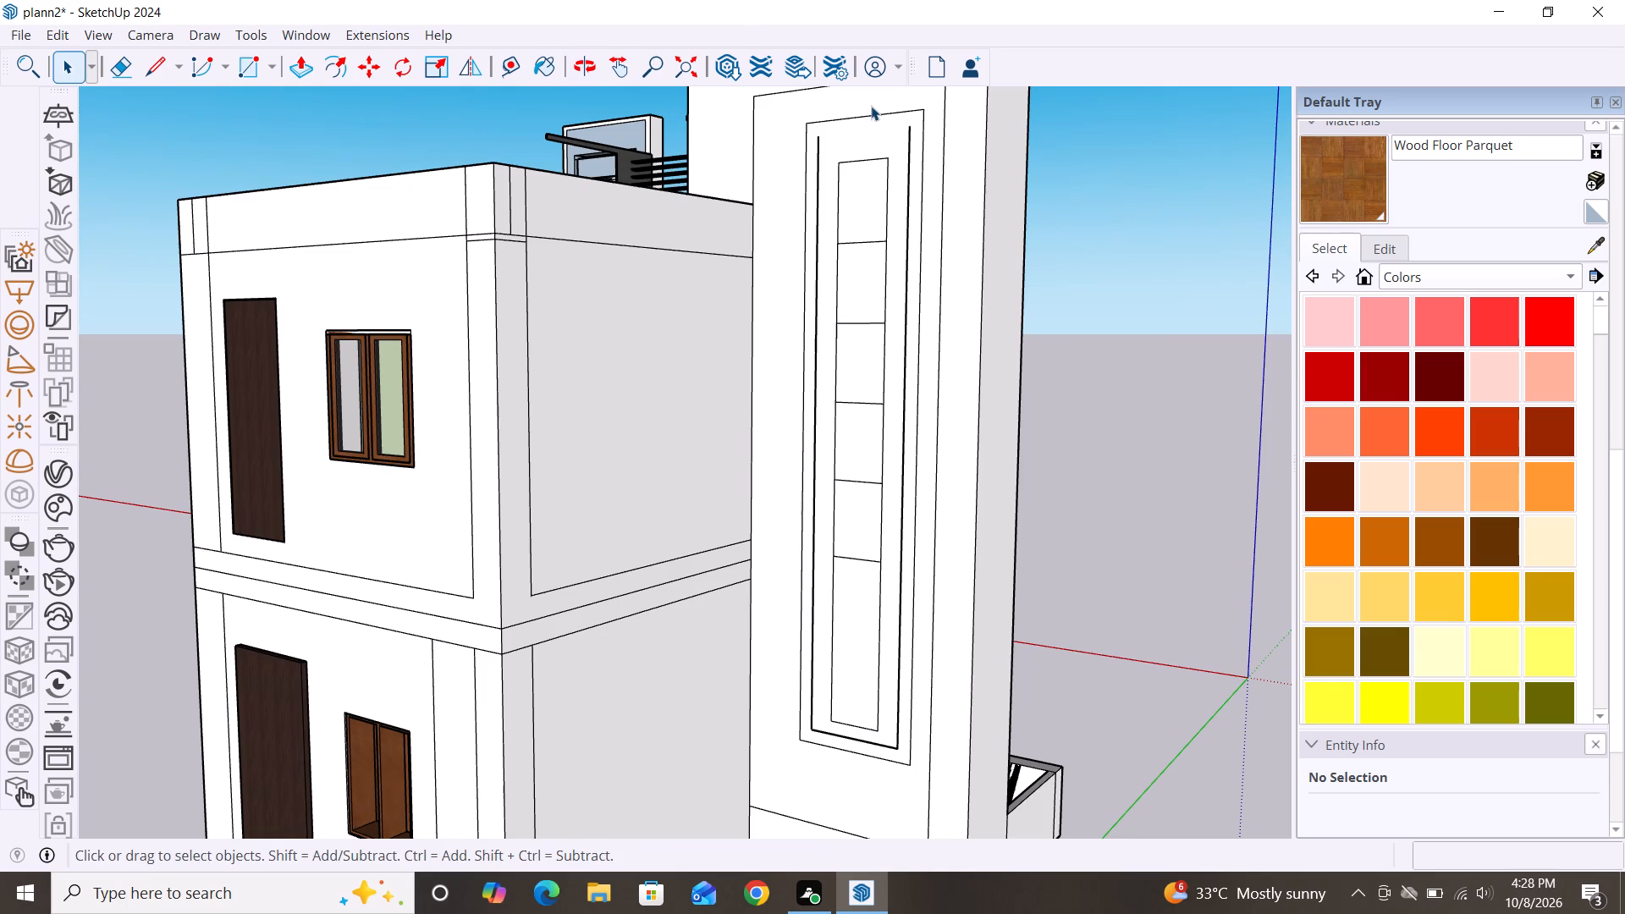
pyautogui.scroll(4, 833, 98)
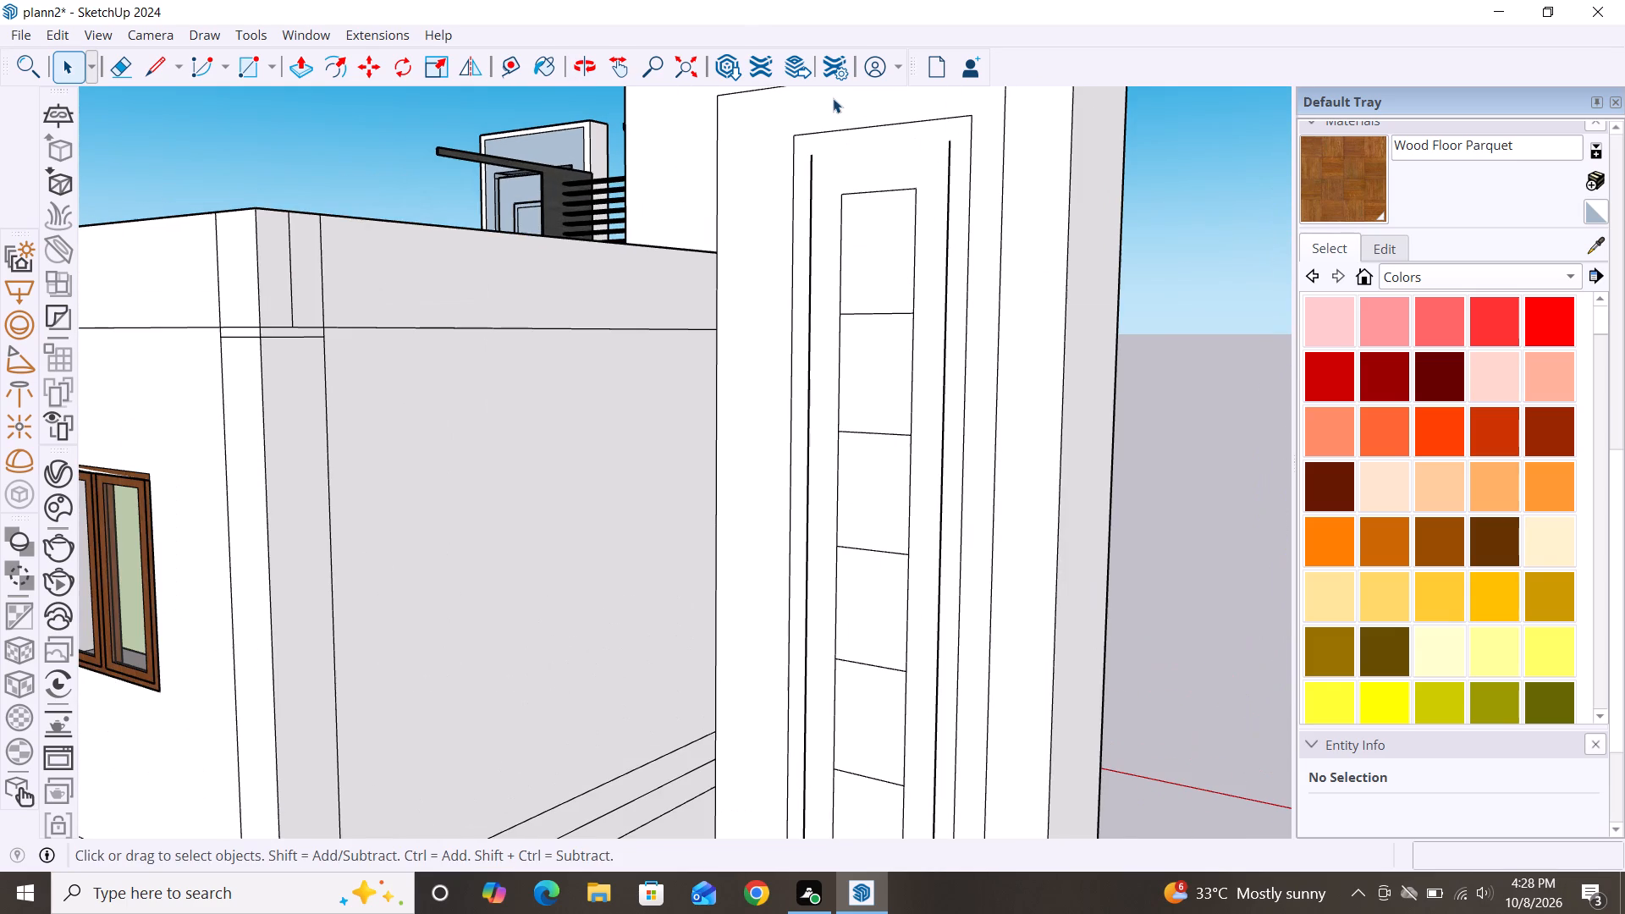
pyautogui.press('l')
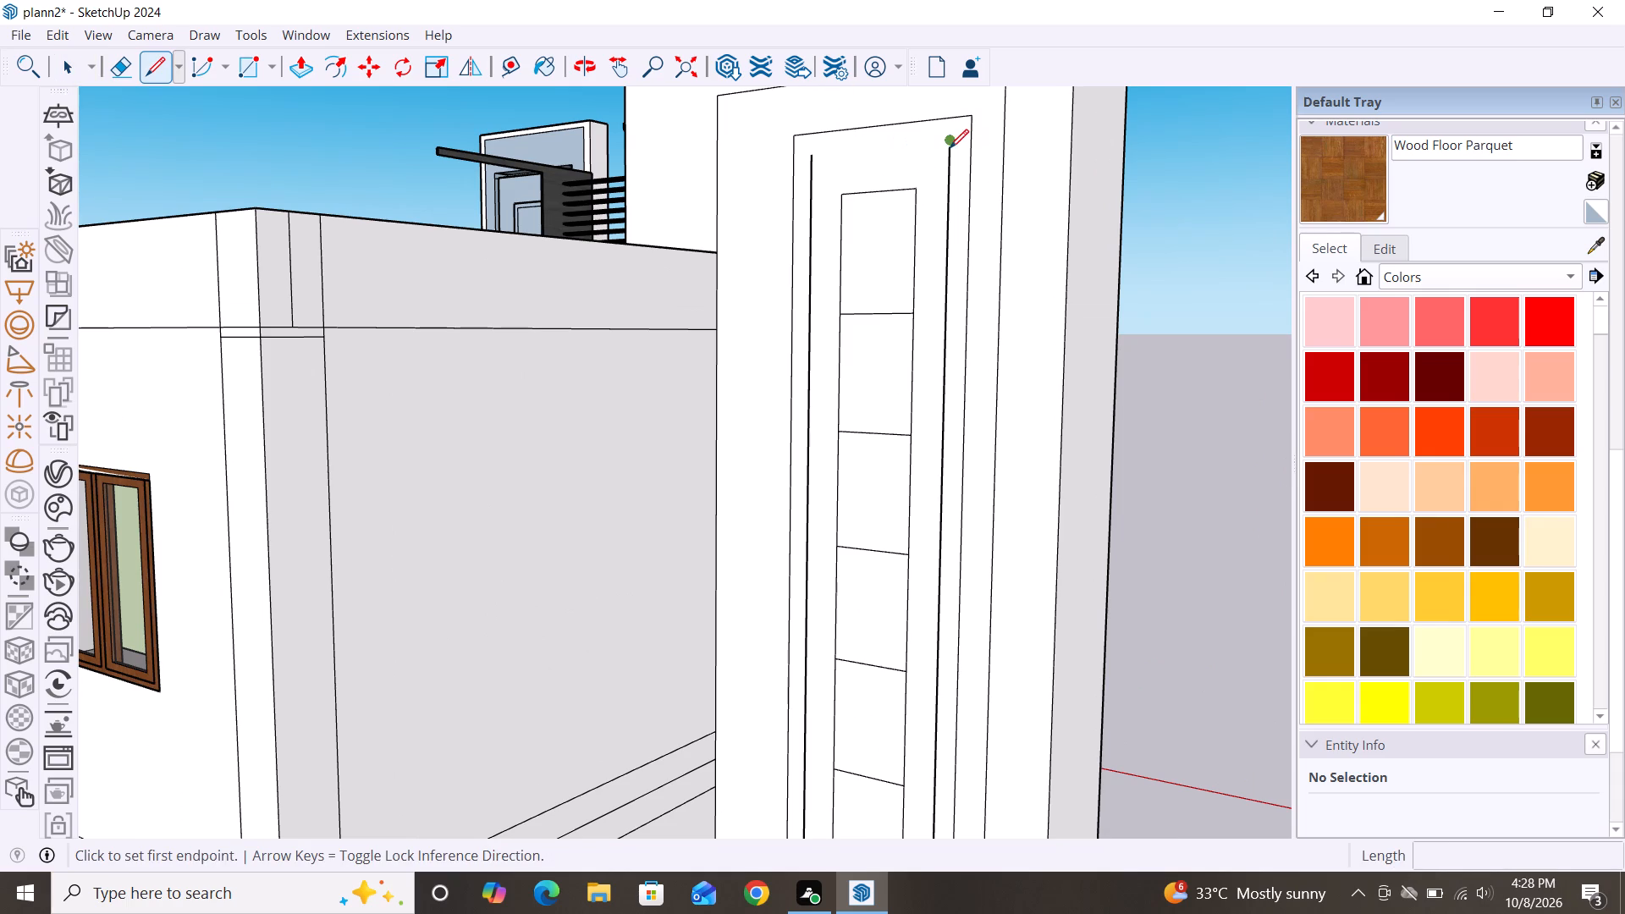
pyautogui.click(954, 140)
pyautogui.click(812, 151)
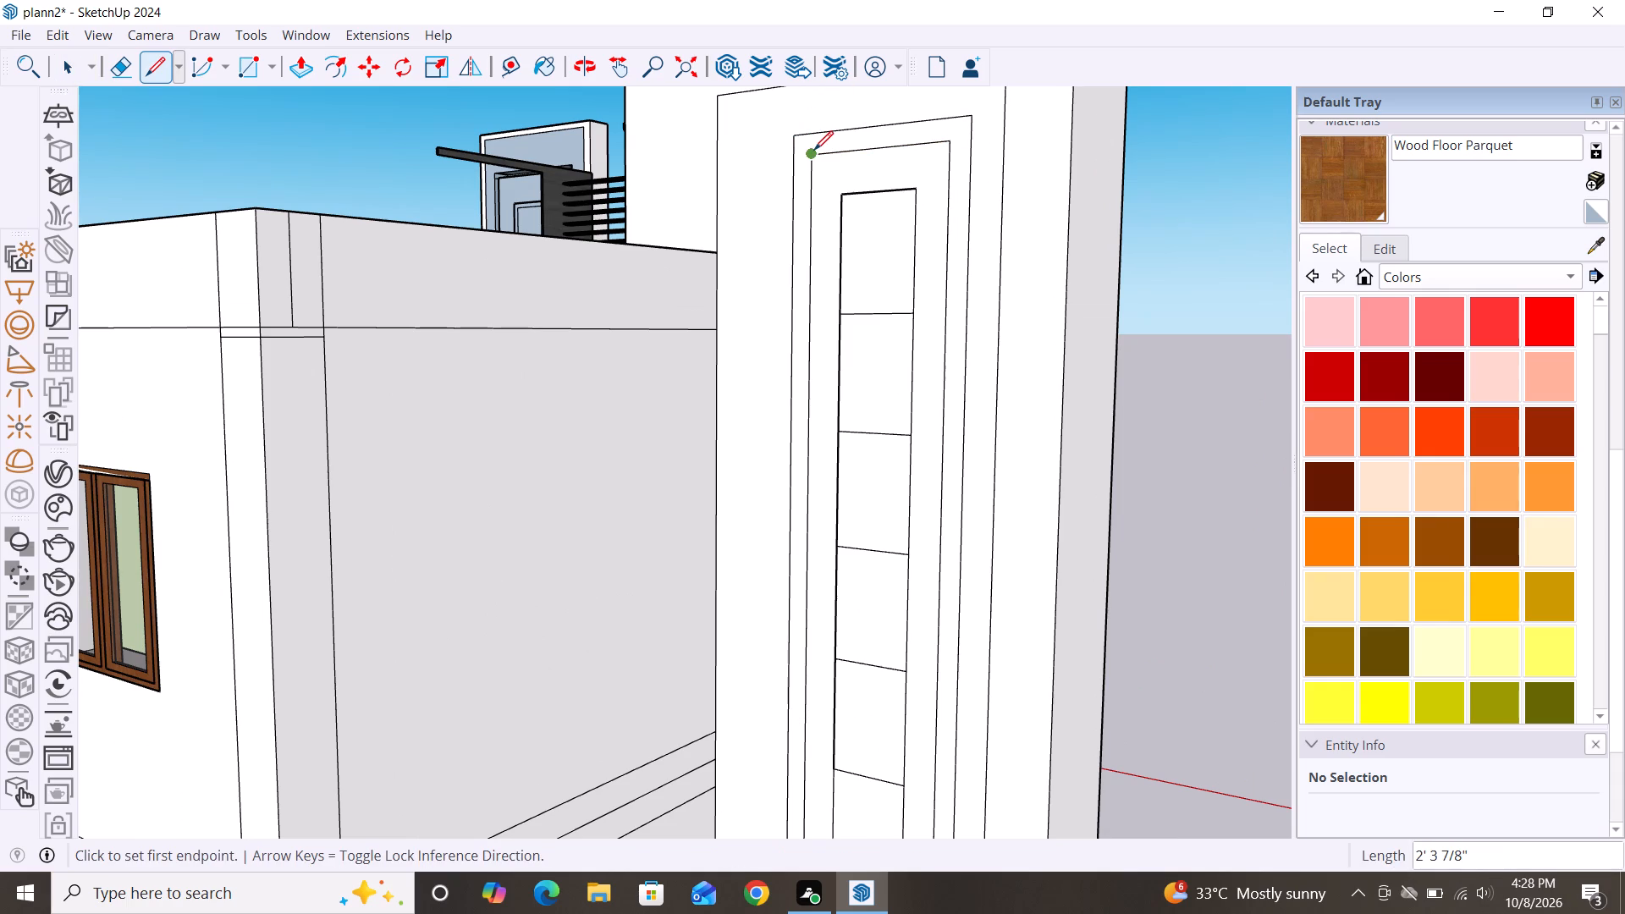
pyautogui.press('Escape')
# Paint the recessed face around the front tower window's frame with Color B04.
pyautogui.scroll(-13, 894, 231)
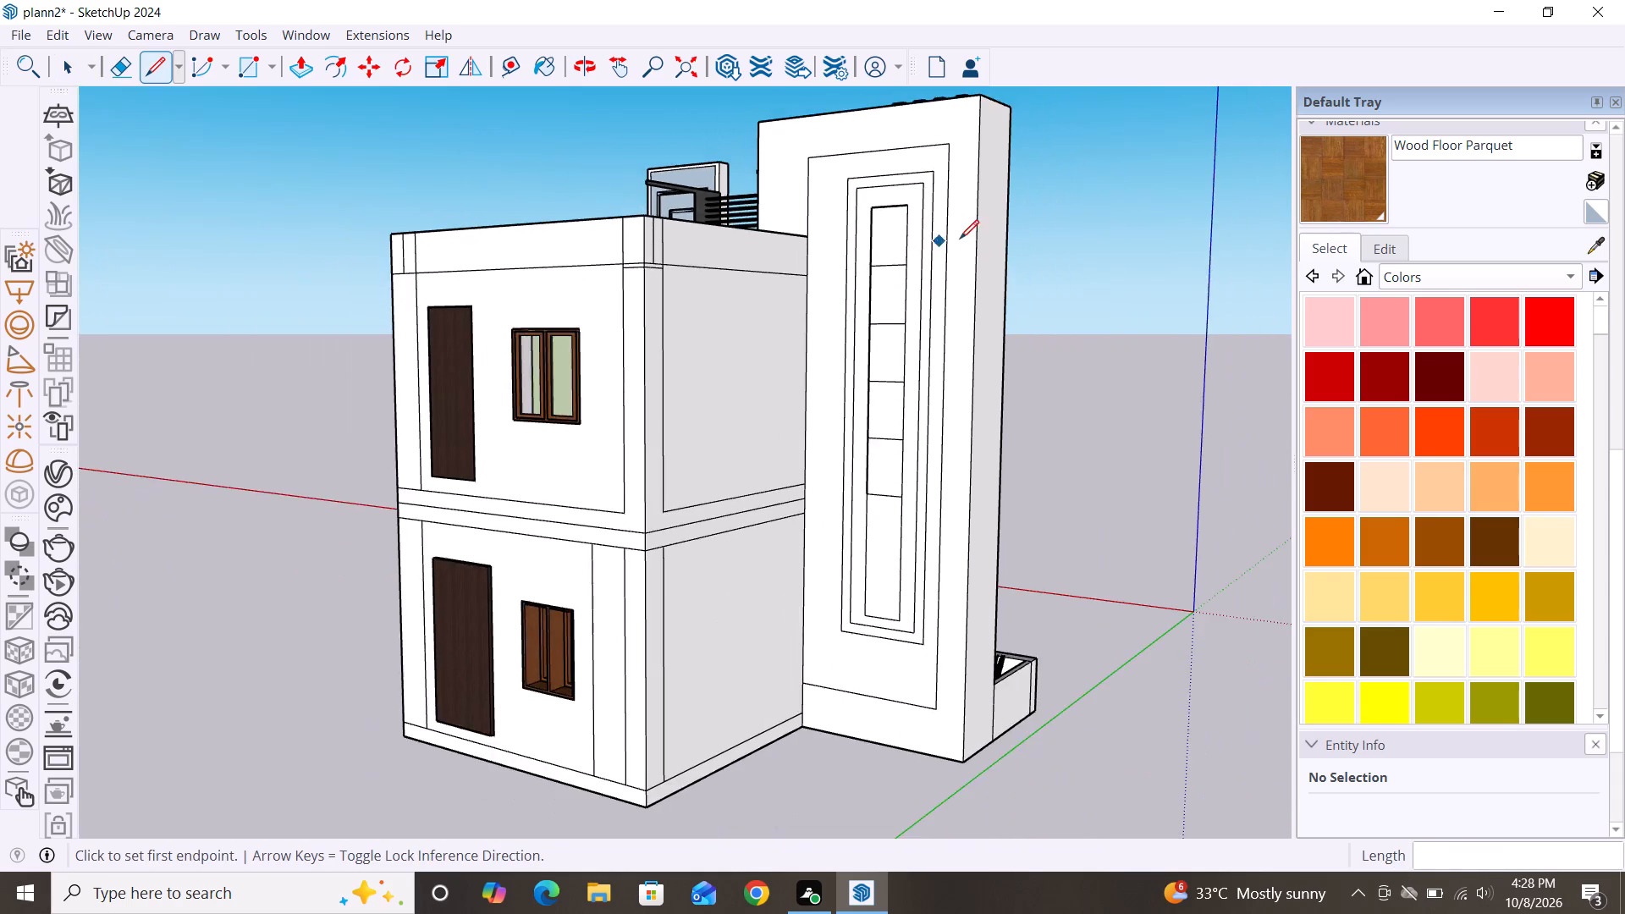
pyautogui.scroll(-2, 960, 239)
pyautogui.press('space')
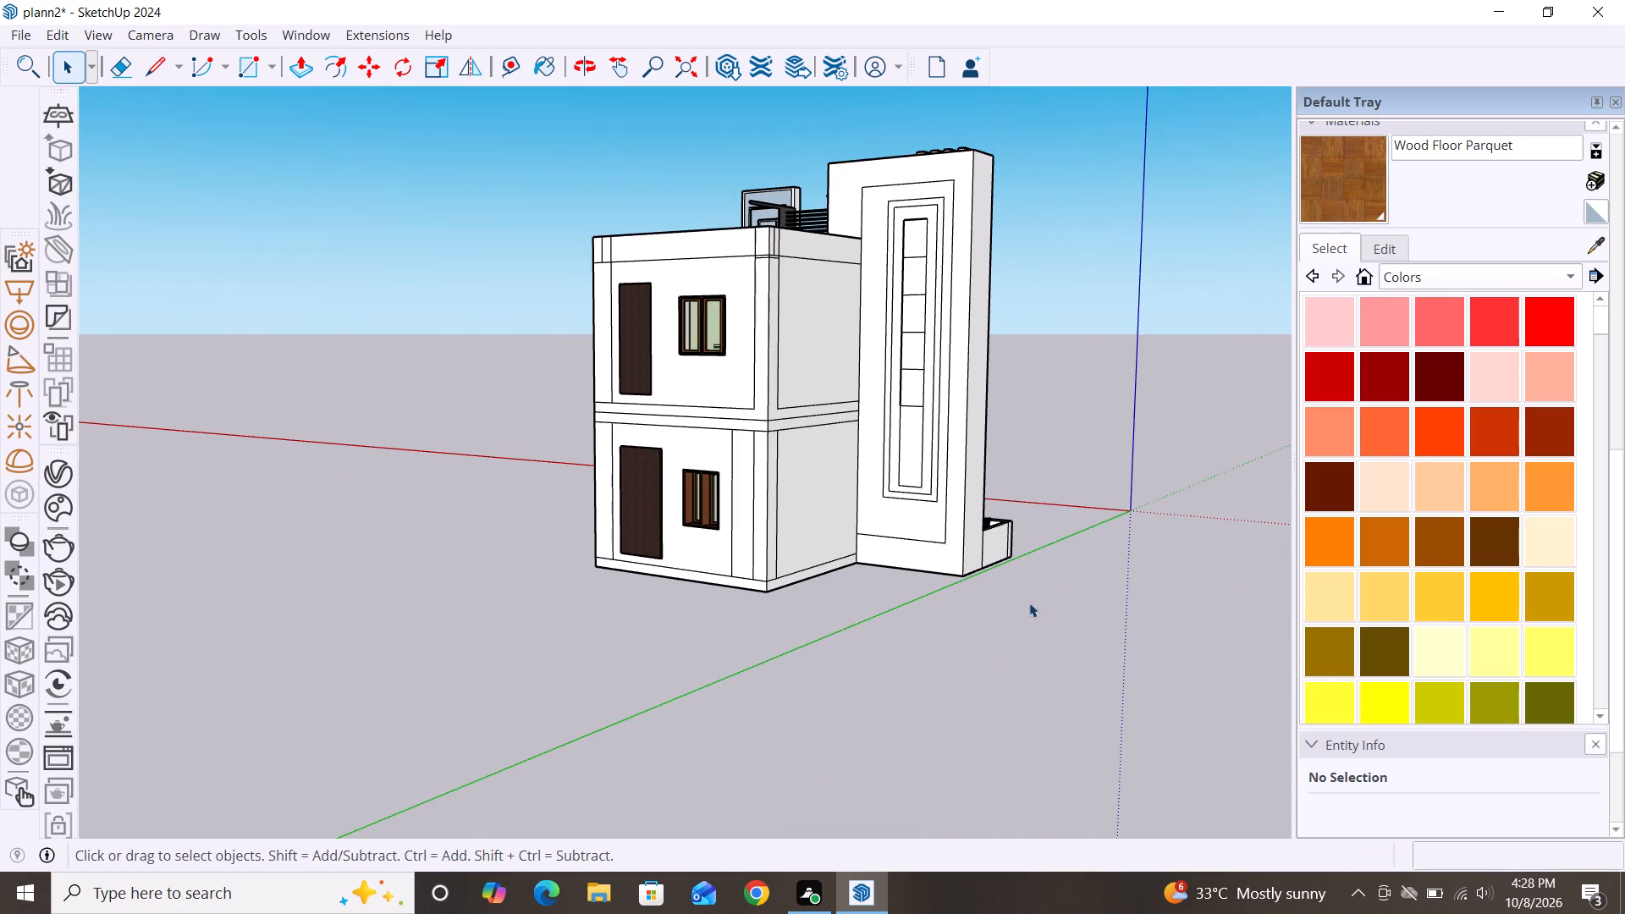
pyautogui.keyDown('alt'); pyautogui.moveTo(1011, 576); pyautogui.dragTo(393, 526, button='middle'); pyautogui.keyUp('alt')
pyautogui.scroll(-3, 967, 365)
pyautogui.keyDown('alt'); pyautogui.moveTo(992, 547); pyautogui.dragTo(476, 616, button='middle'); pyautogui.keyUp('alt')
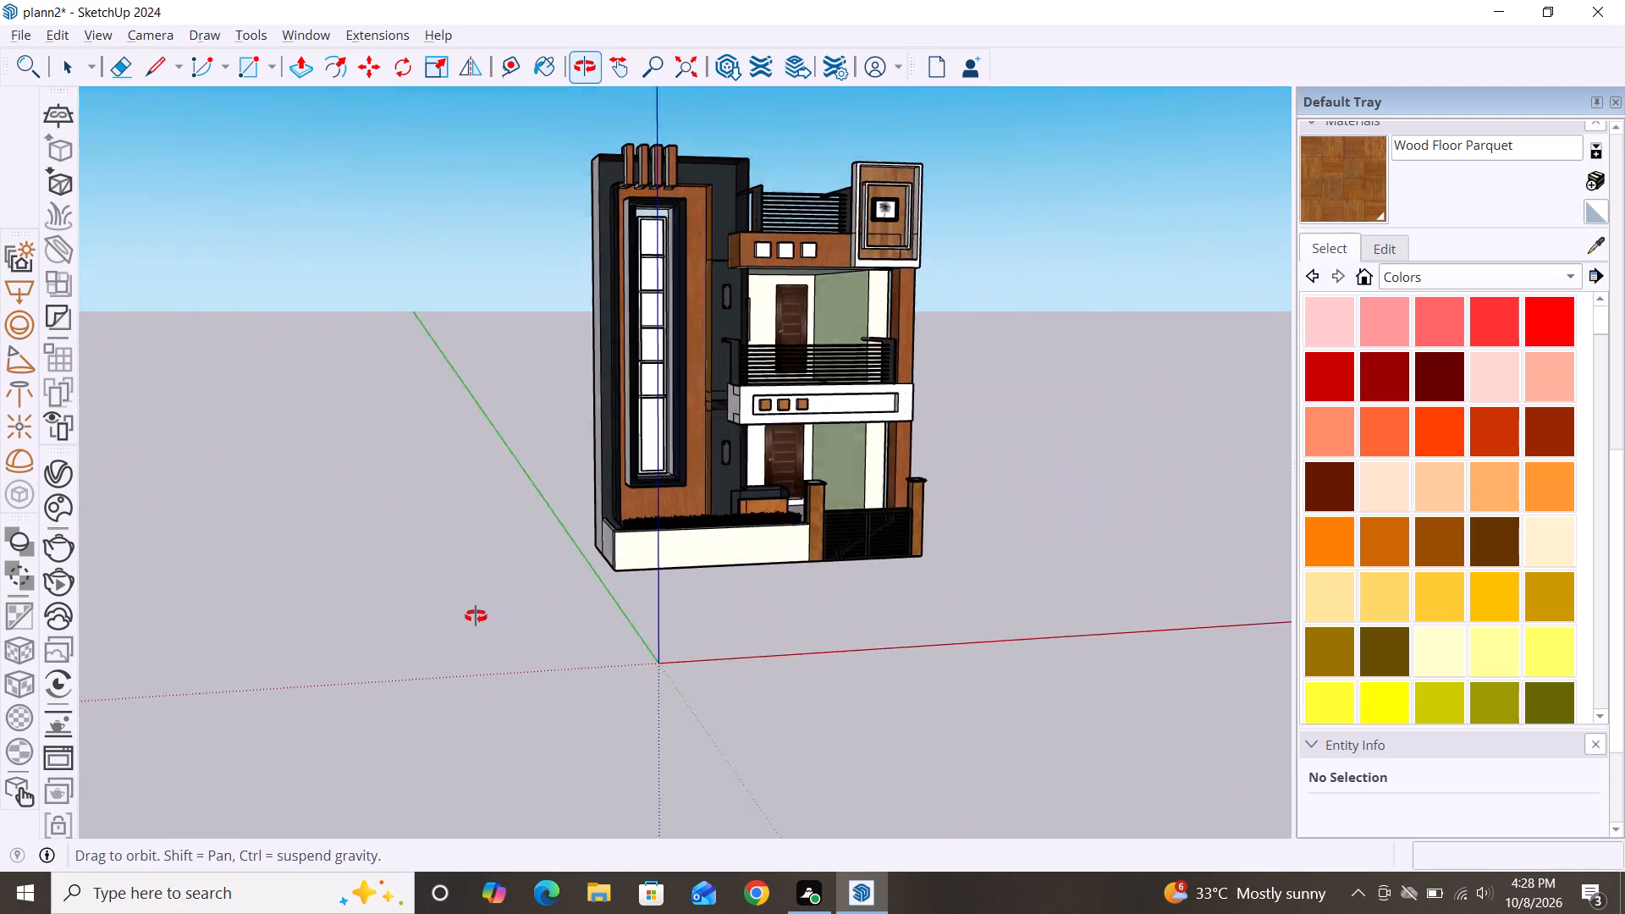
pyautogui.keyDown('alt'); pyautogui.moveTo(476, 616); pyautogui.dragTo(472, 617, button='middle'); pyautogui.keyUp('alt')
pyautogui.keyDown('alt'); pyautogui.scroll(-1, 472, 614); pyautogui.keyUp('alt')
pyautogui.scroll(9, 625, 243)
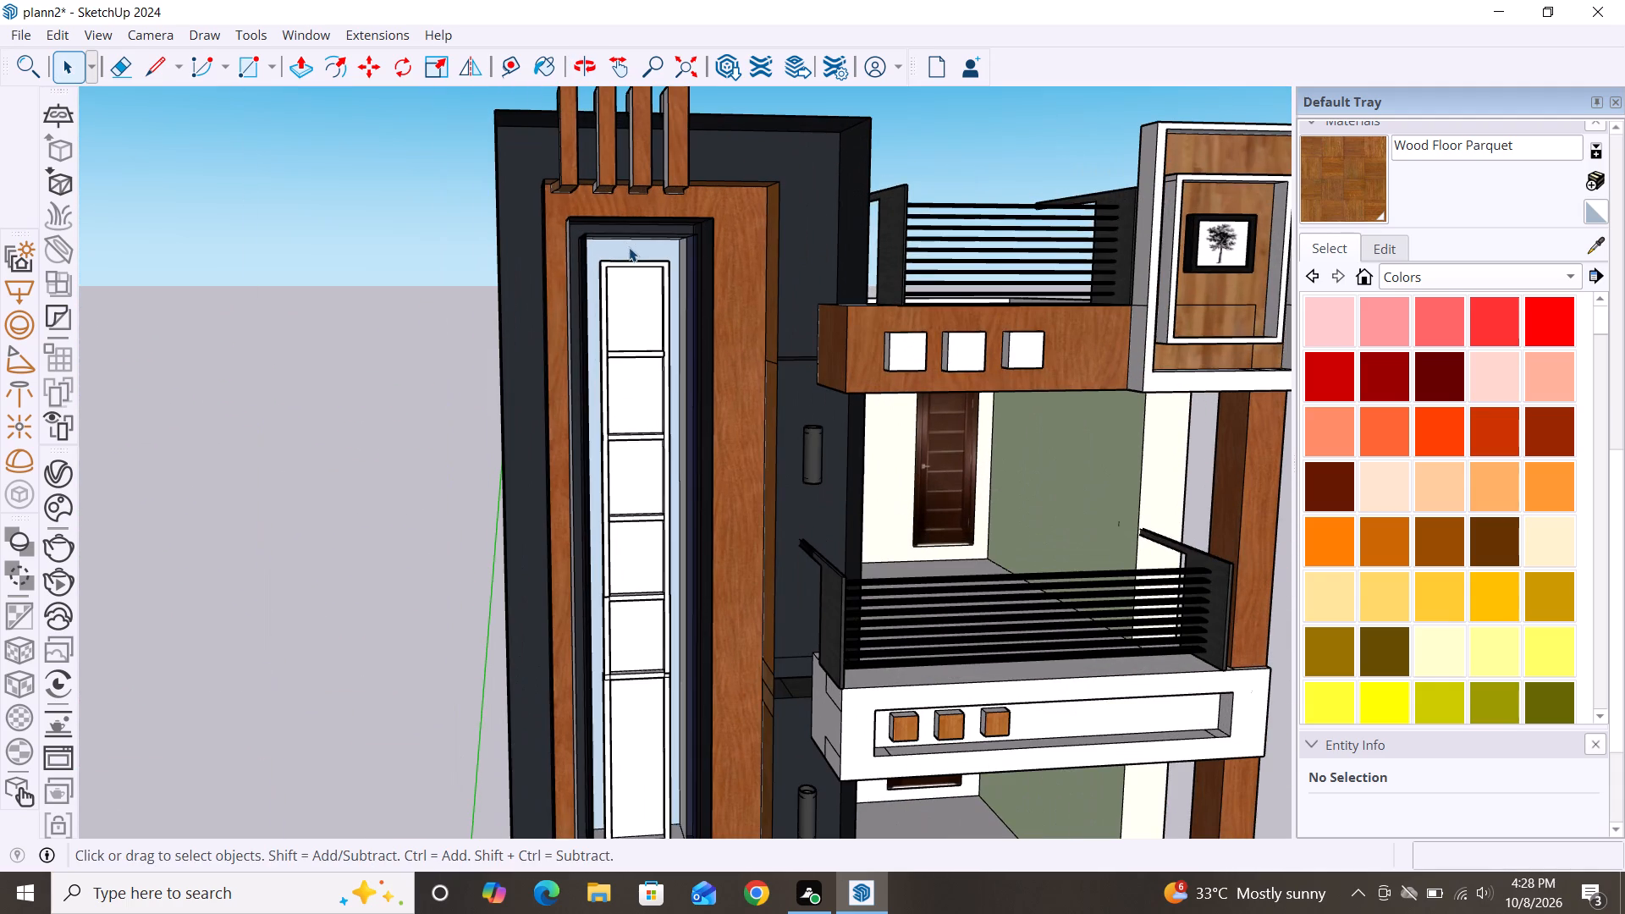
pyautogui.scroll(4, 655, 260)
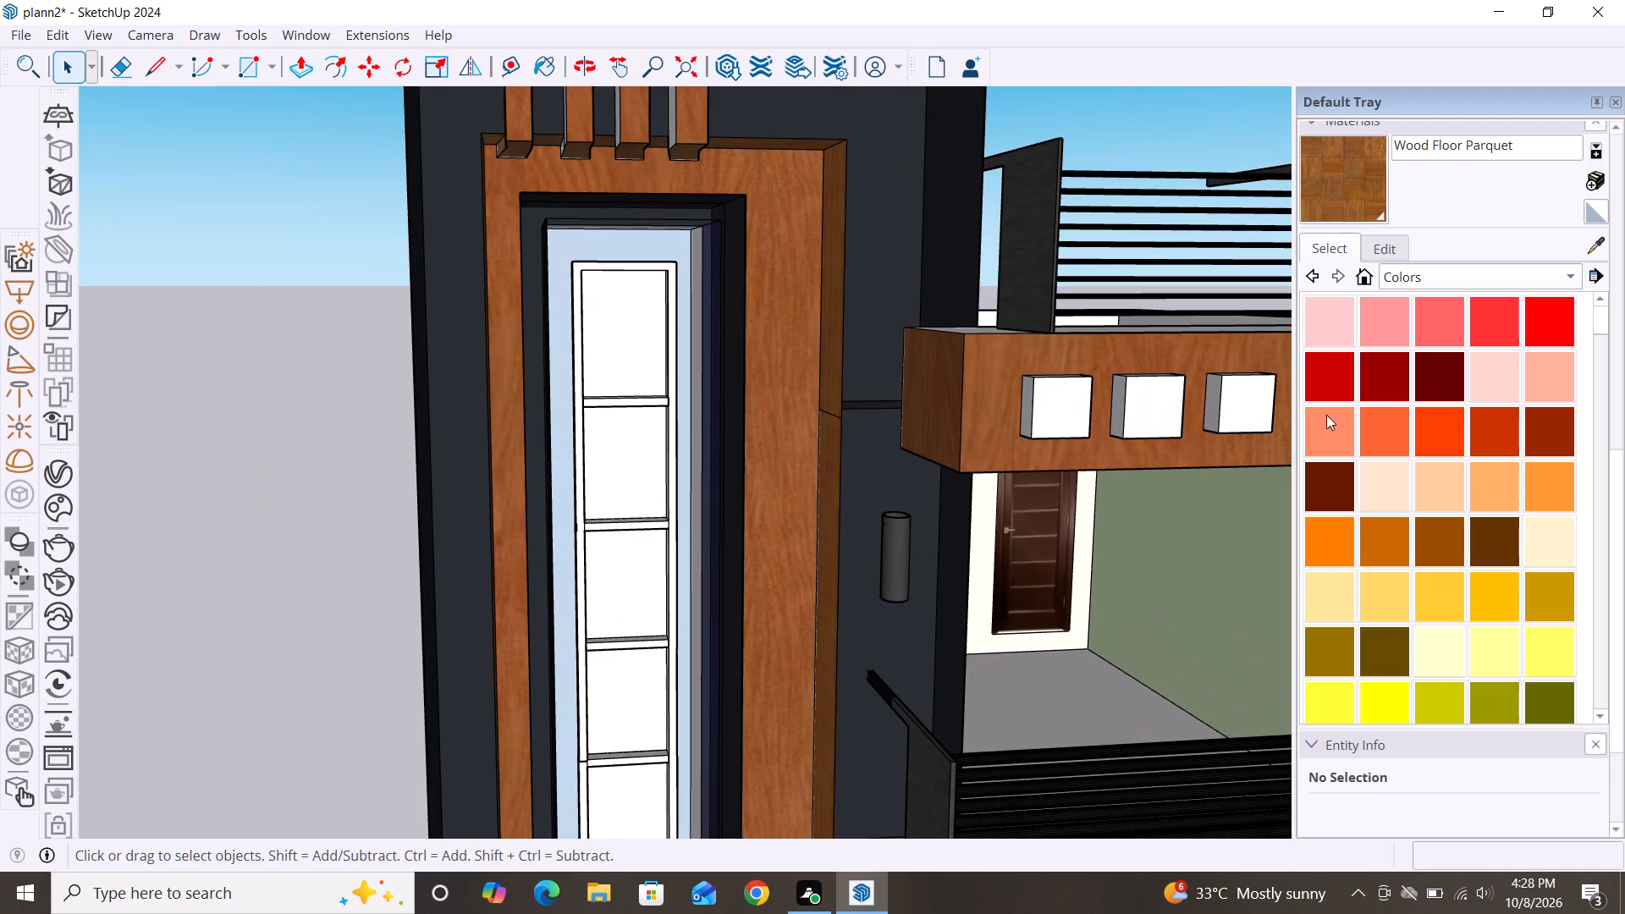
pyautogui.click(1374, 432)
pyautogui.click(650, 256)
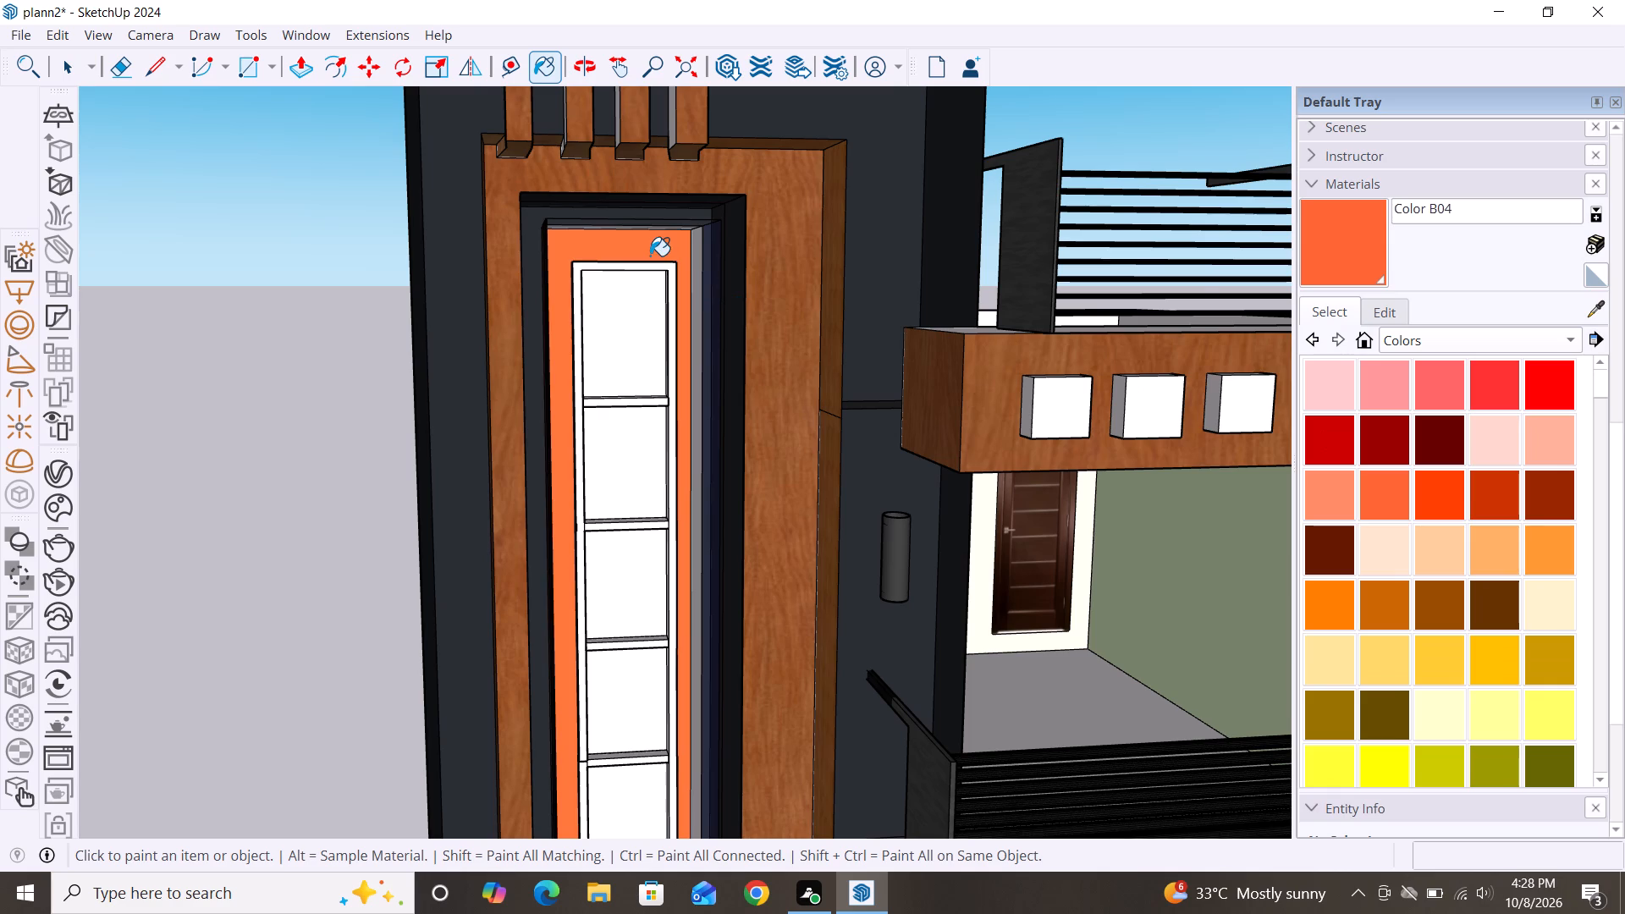
# Paint the recessed face around the front tower window's frame white with Color M00.
pyautogui.scroll(-5, 1363, 502)
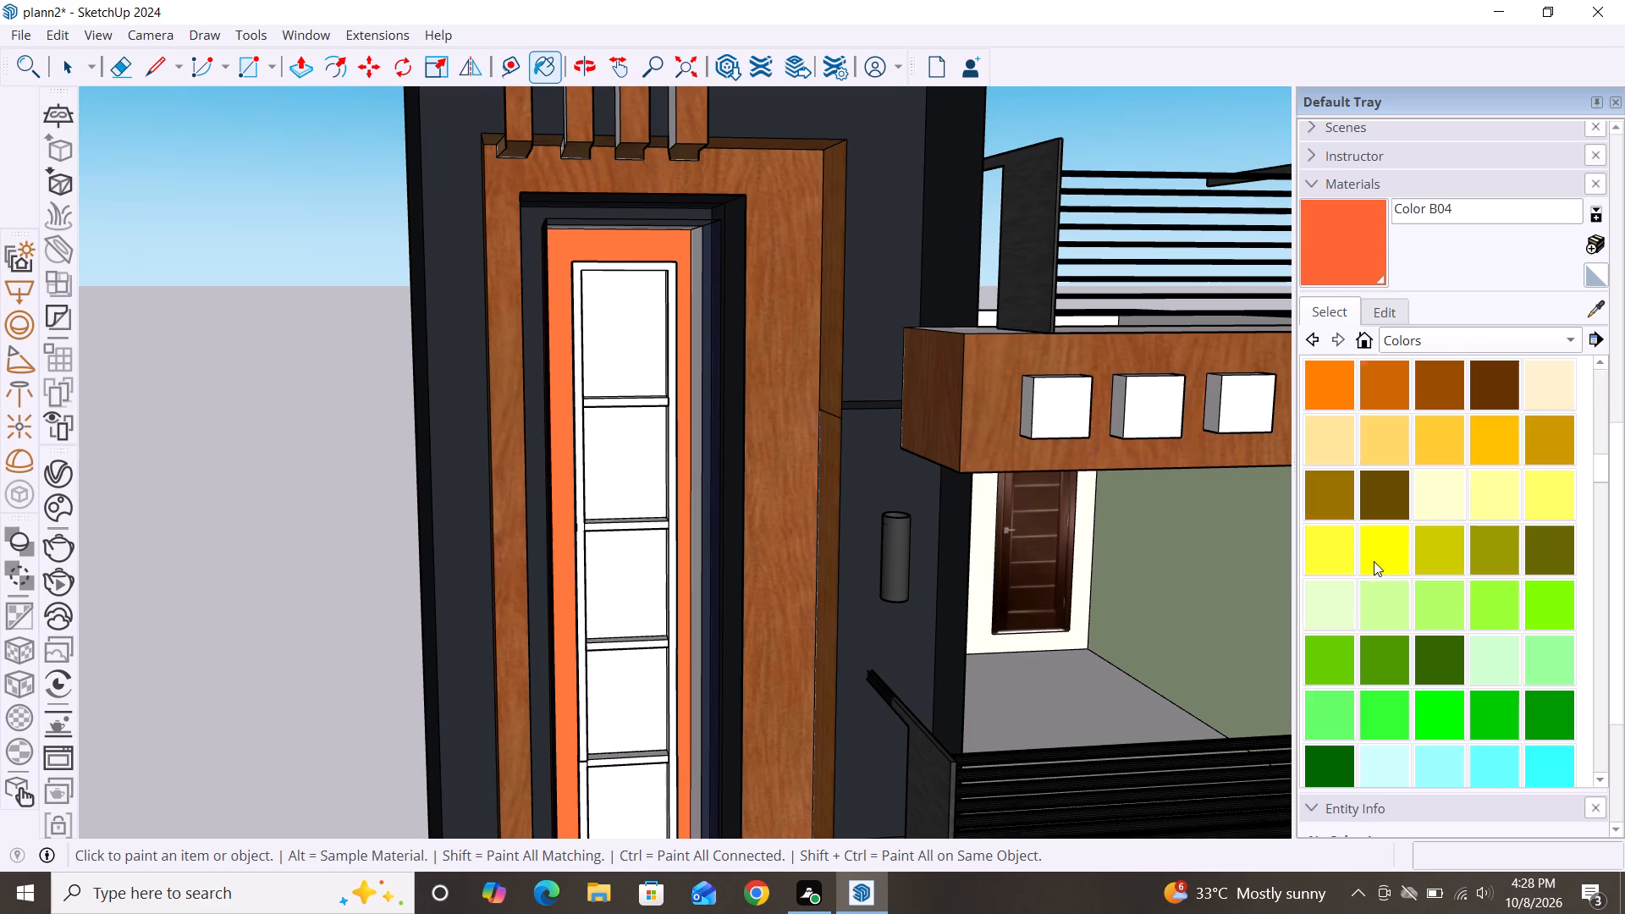
pyautogui.scroll(-10, 1450, 575)
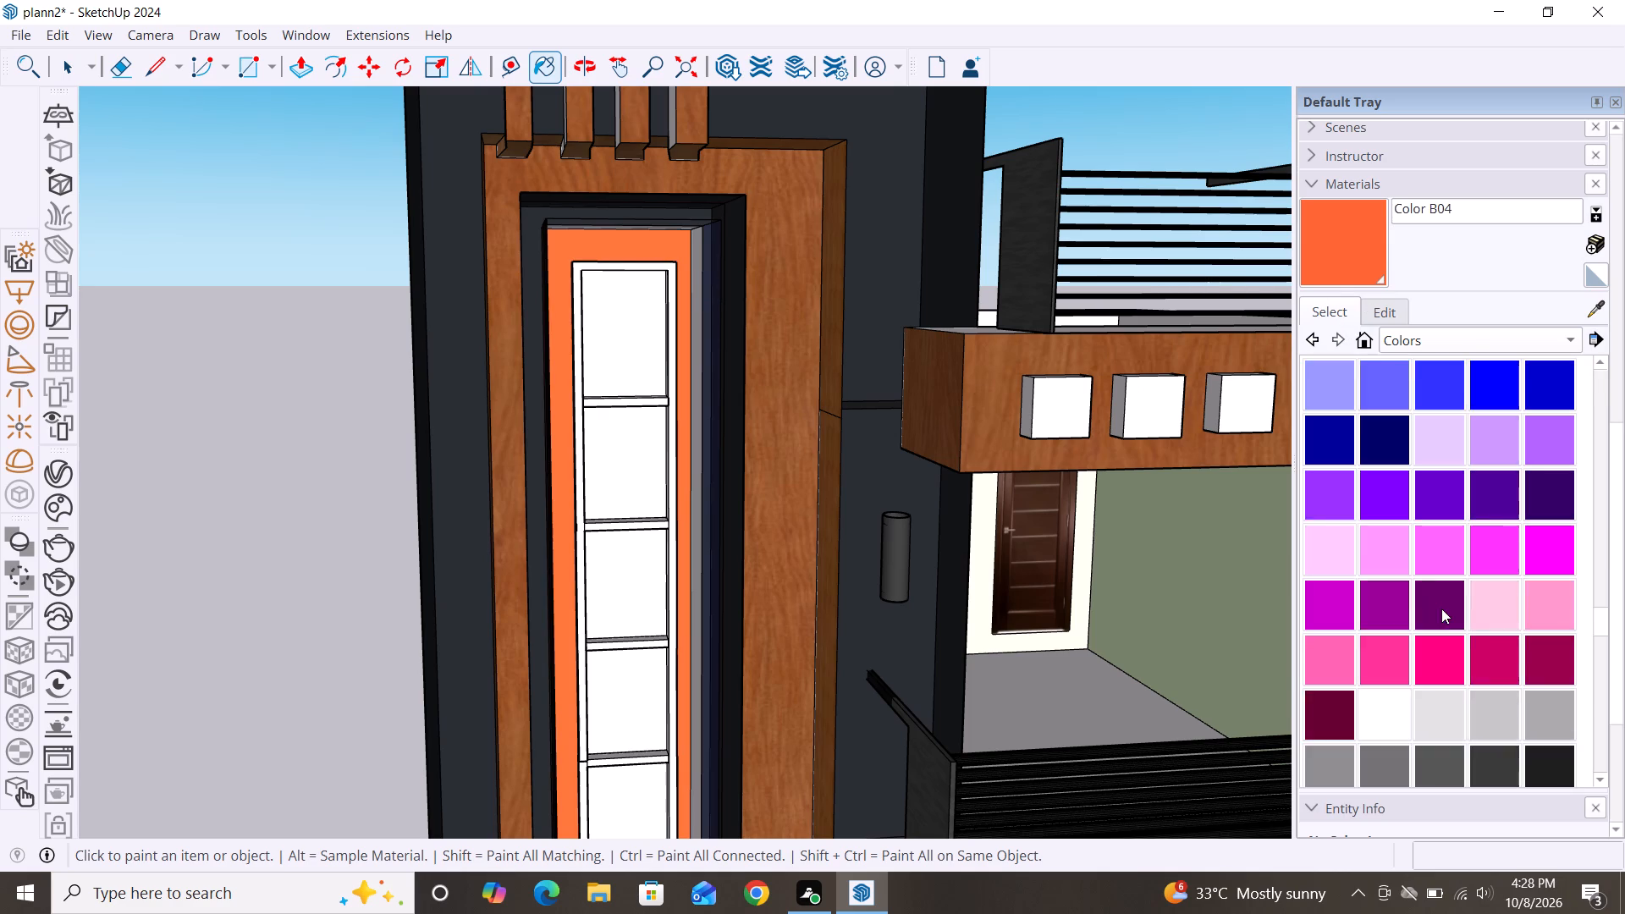
pyautogui.scroll(-3, 1441, 608)
pyautogui.click(1390, 498)
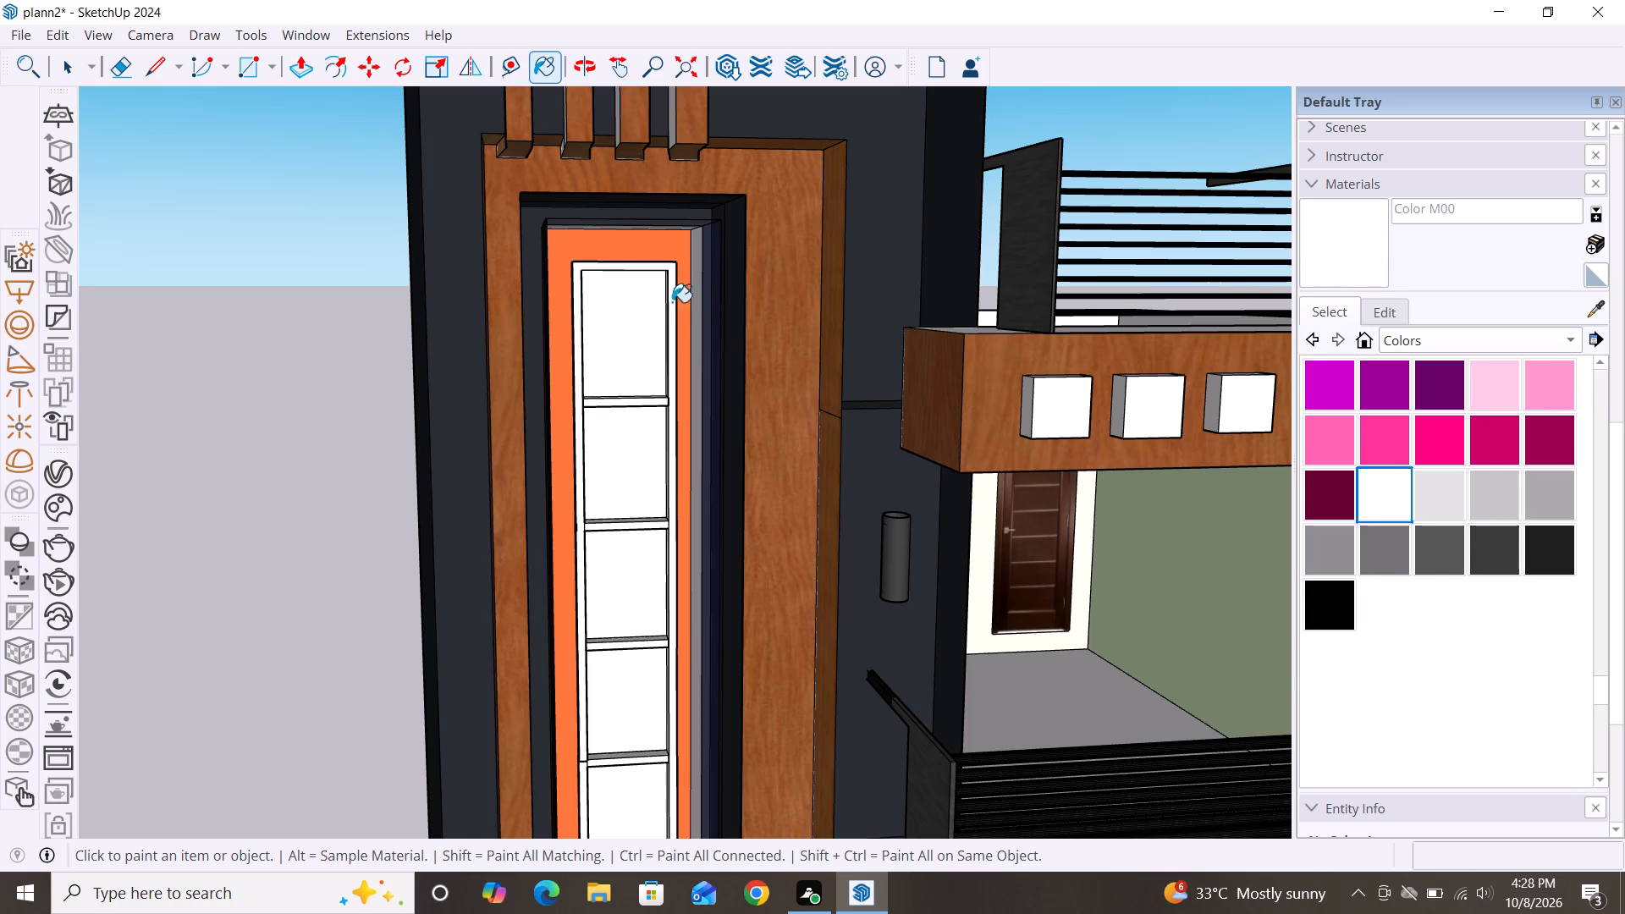
pyautogui.click(635, 243)
pyautogui.scroll(-1, 739, 278)
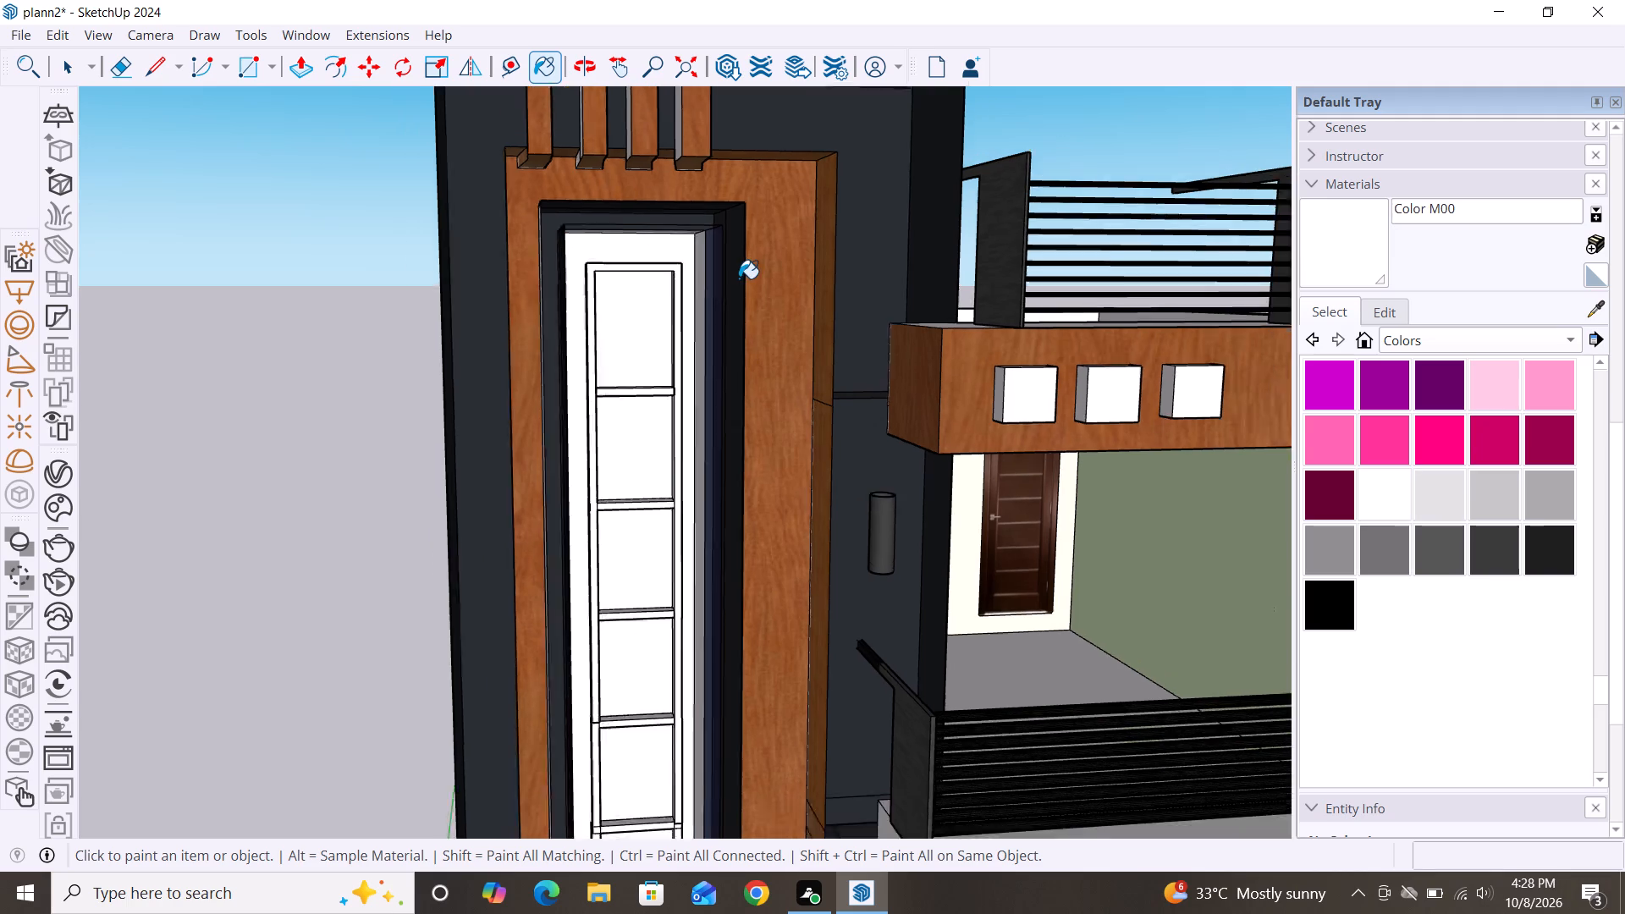
pyautogui.scroll(-3, 739, 278)
pyautogui.press('space')
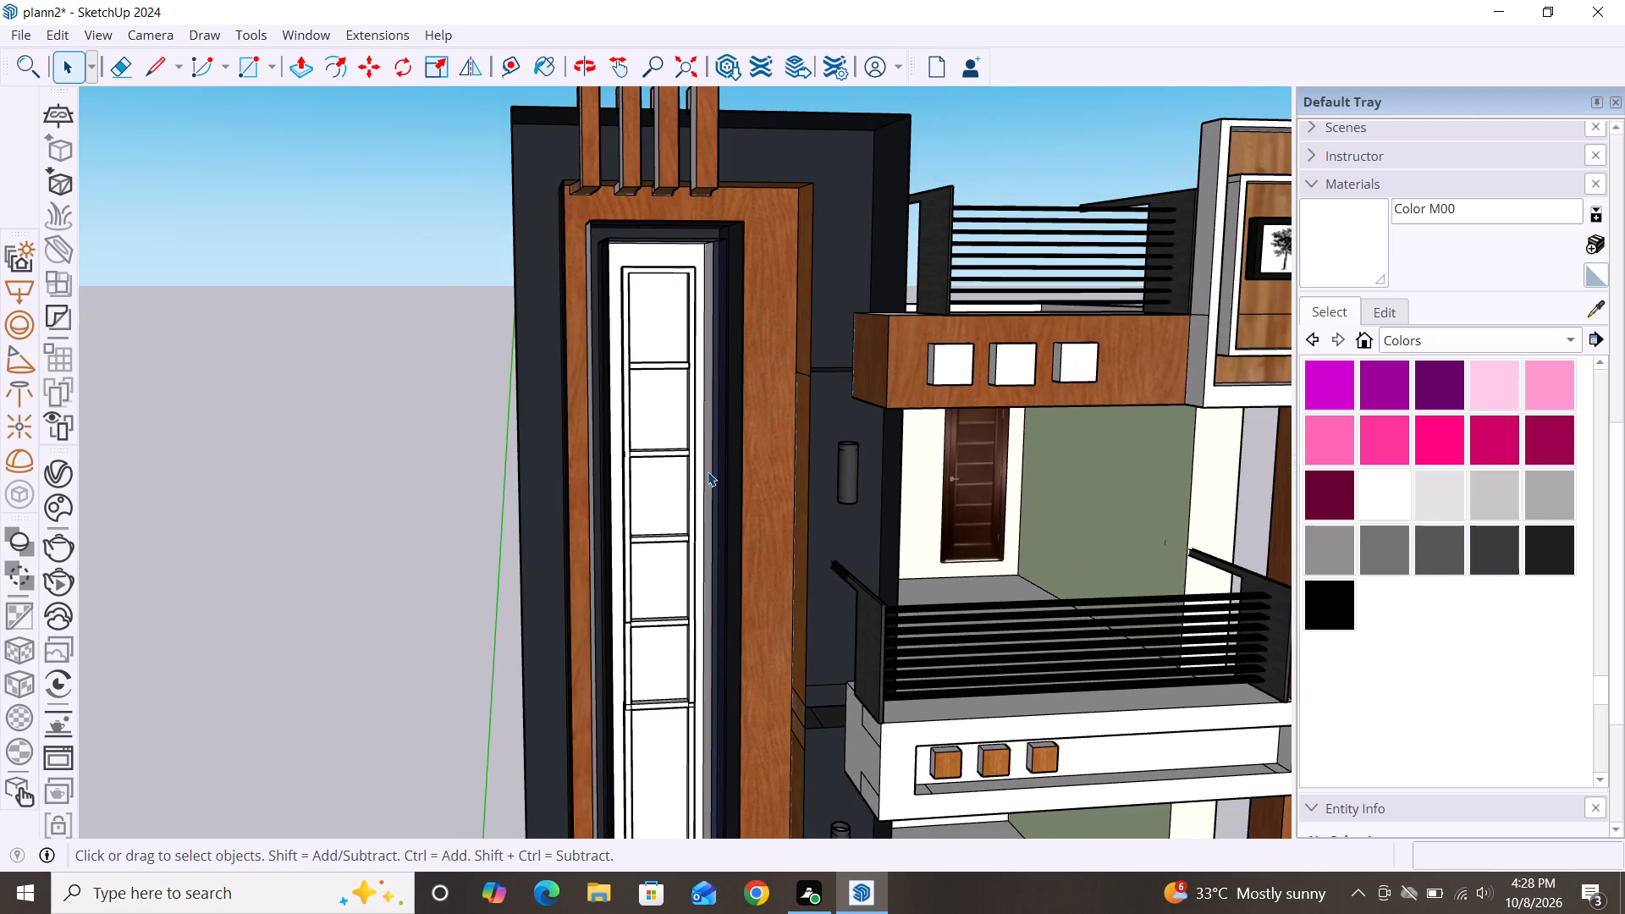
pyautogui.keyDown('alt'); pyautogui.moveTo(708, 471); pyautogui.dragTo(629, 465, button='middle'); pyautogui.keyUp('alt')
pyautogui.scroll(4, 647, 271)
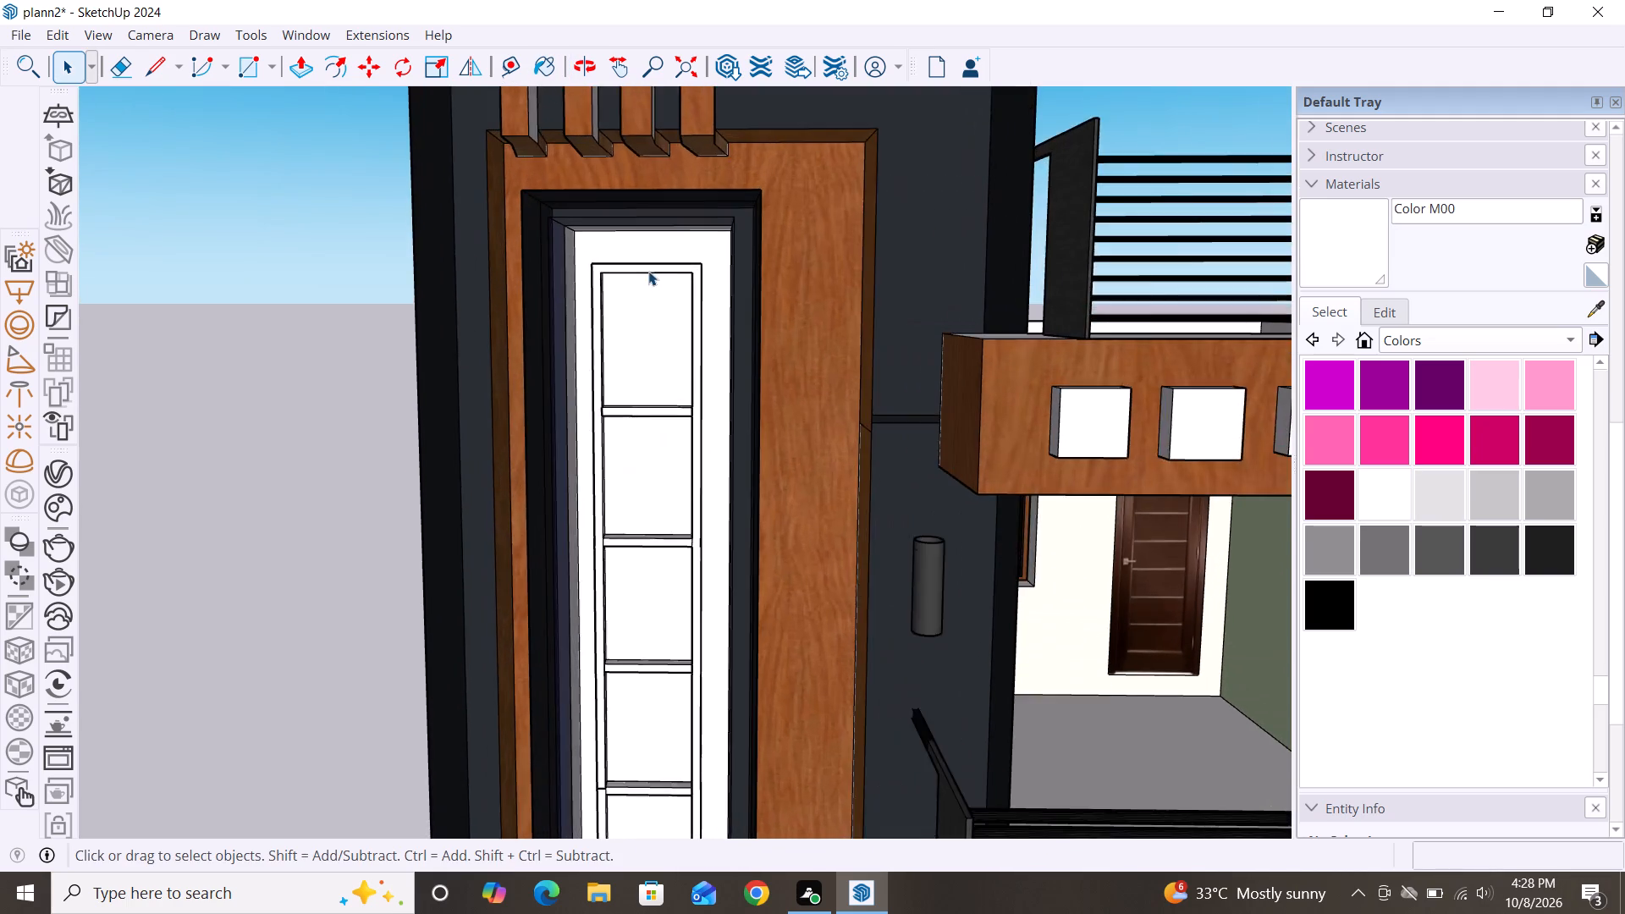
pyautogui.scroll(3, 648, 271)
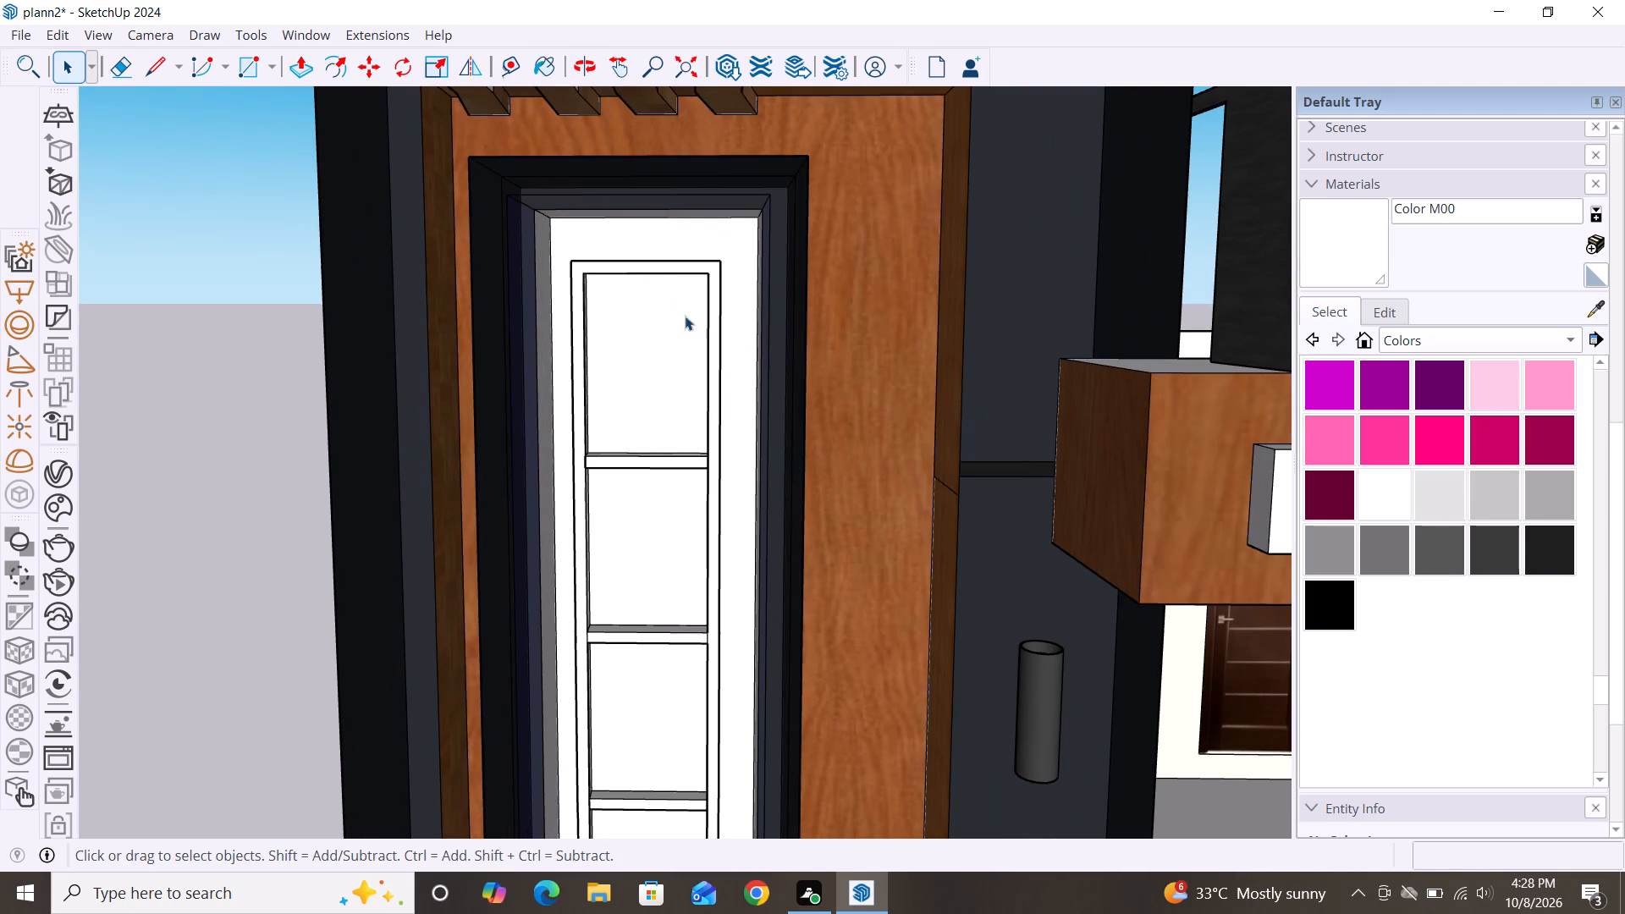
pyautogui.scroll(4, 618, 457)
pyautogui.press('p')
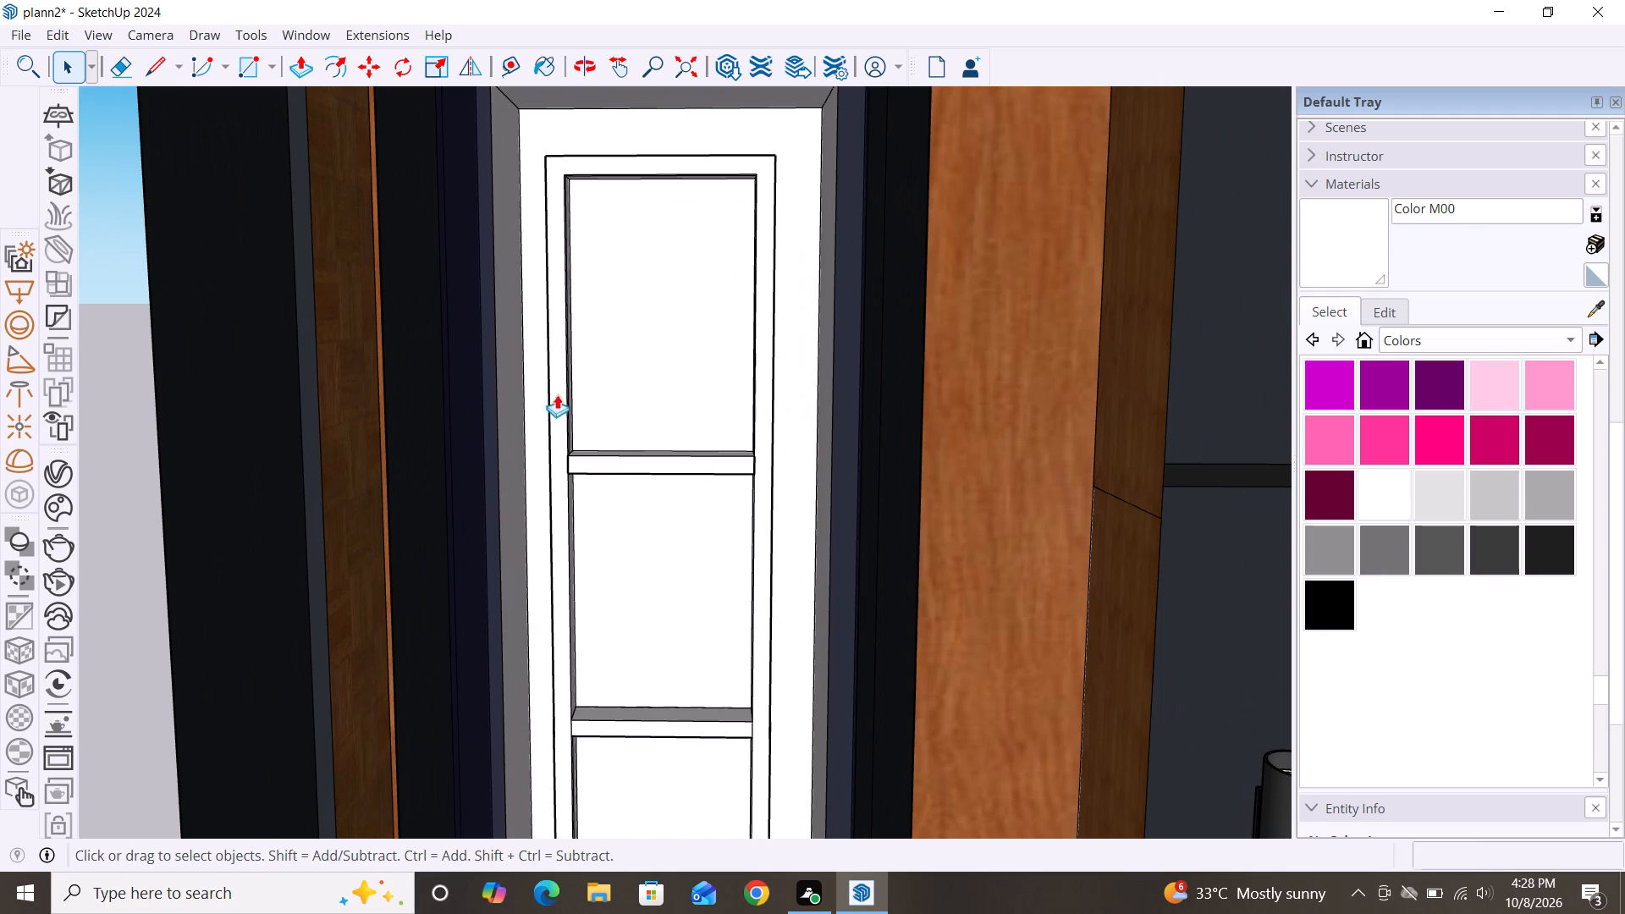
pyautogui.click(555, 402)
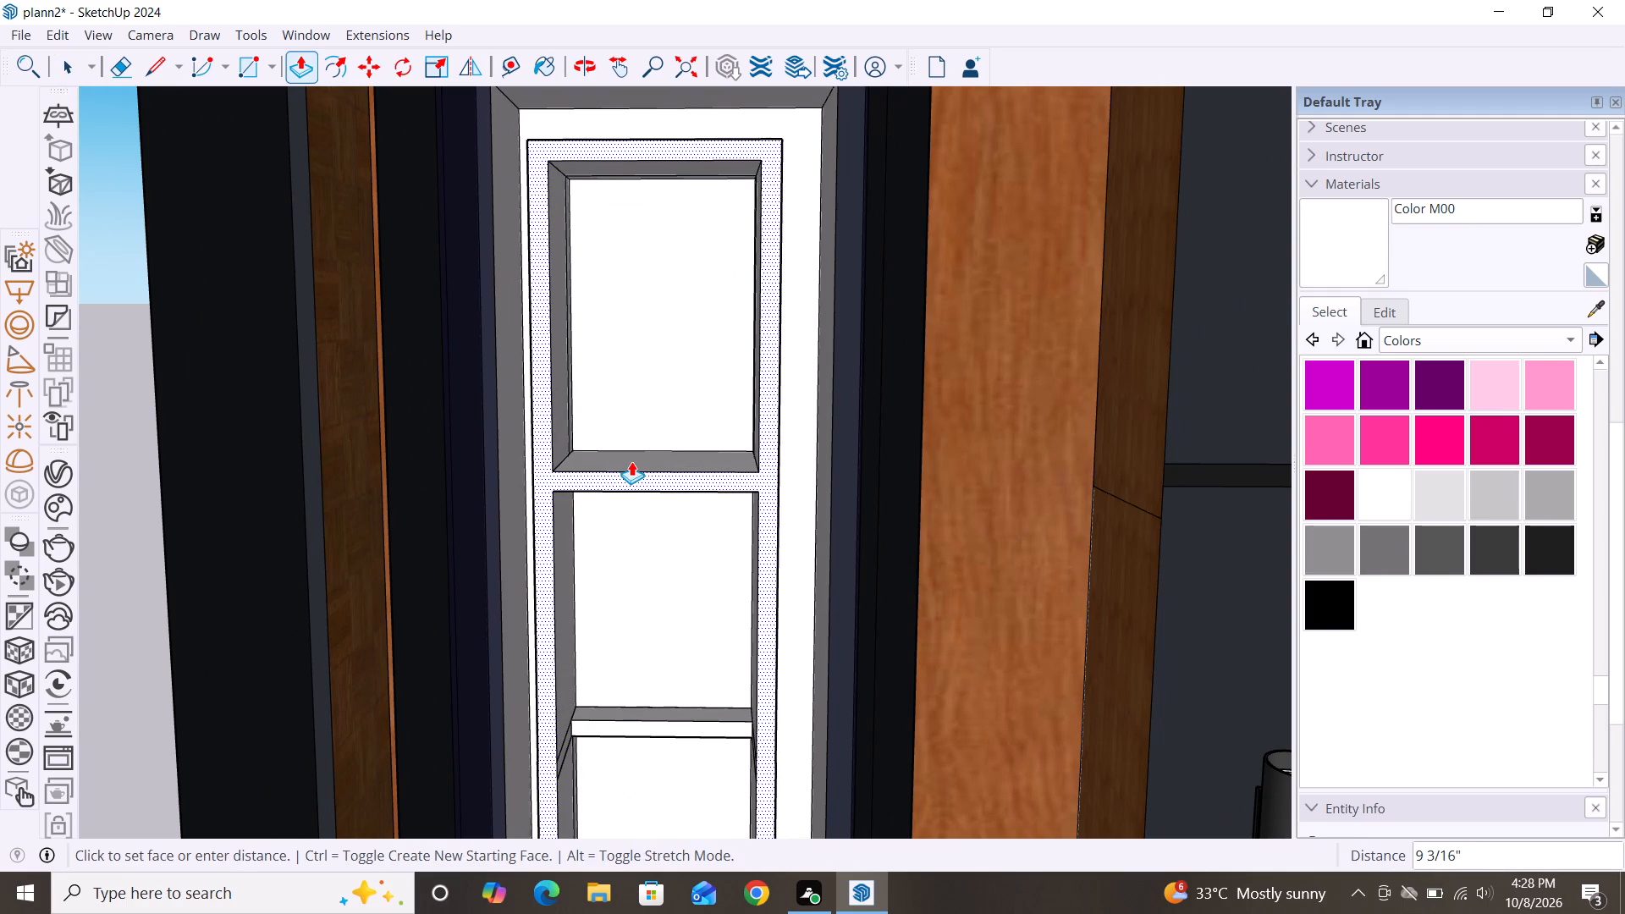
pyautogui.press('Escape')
# Erase the leftover edge crossing the left frame strip where it meets a lower crossbar of the tower window.
pyautogui.moveTo(581, 508); pyautogui.dragTo(646, 492, button='middle')
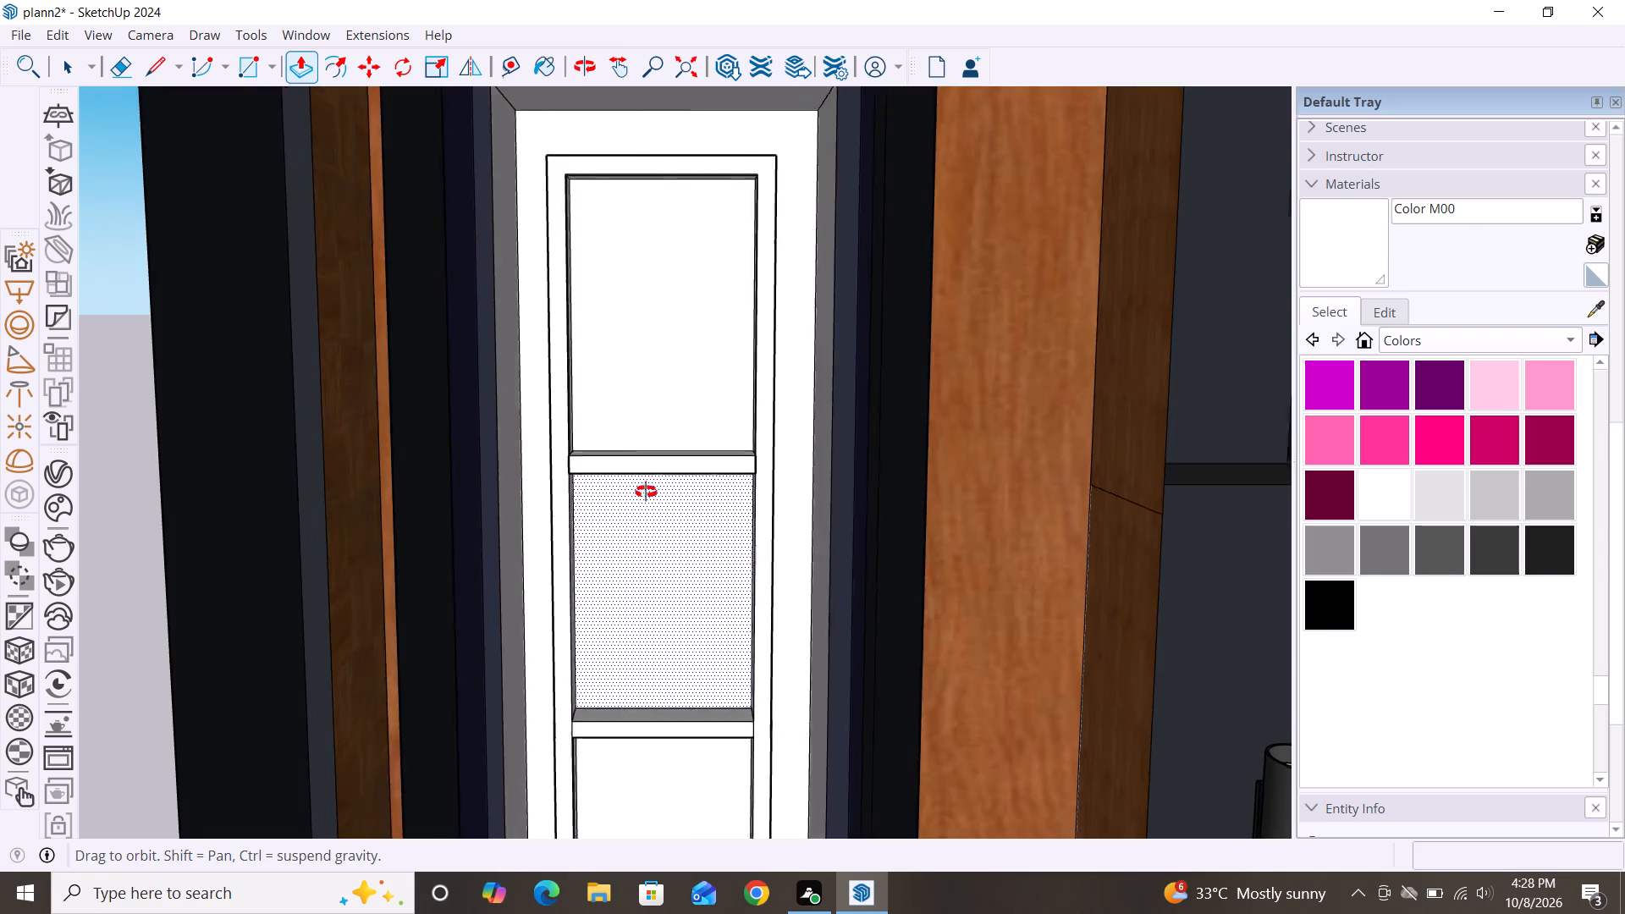
pyautogui.moveTo(646, 492); pyautogui.dragTo(667, 492, button='middle')
pyautogui.scroll(4, 572, 472)
pyautogui.scroll(-2, 581, 476)
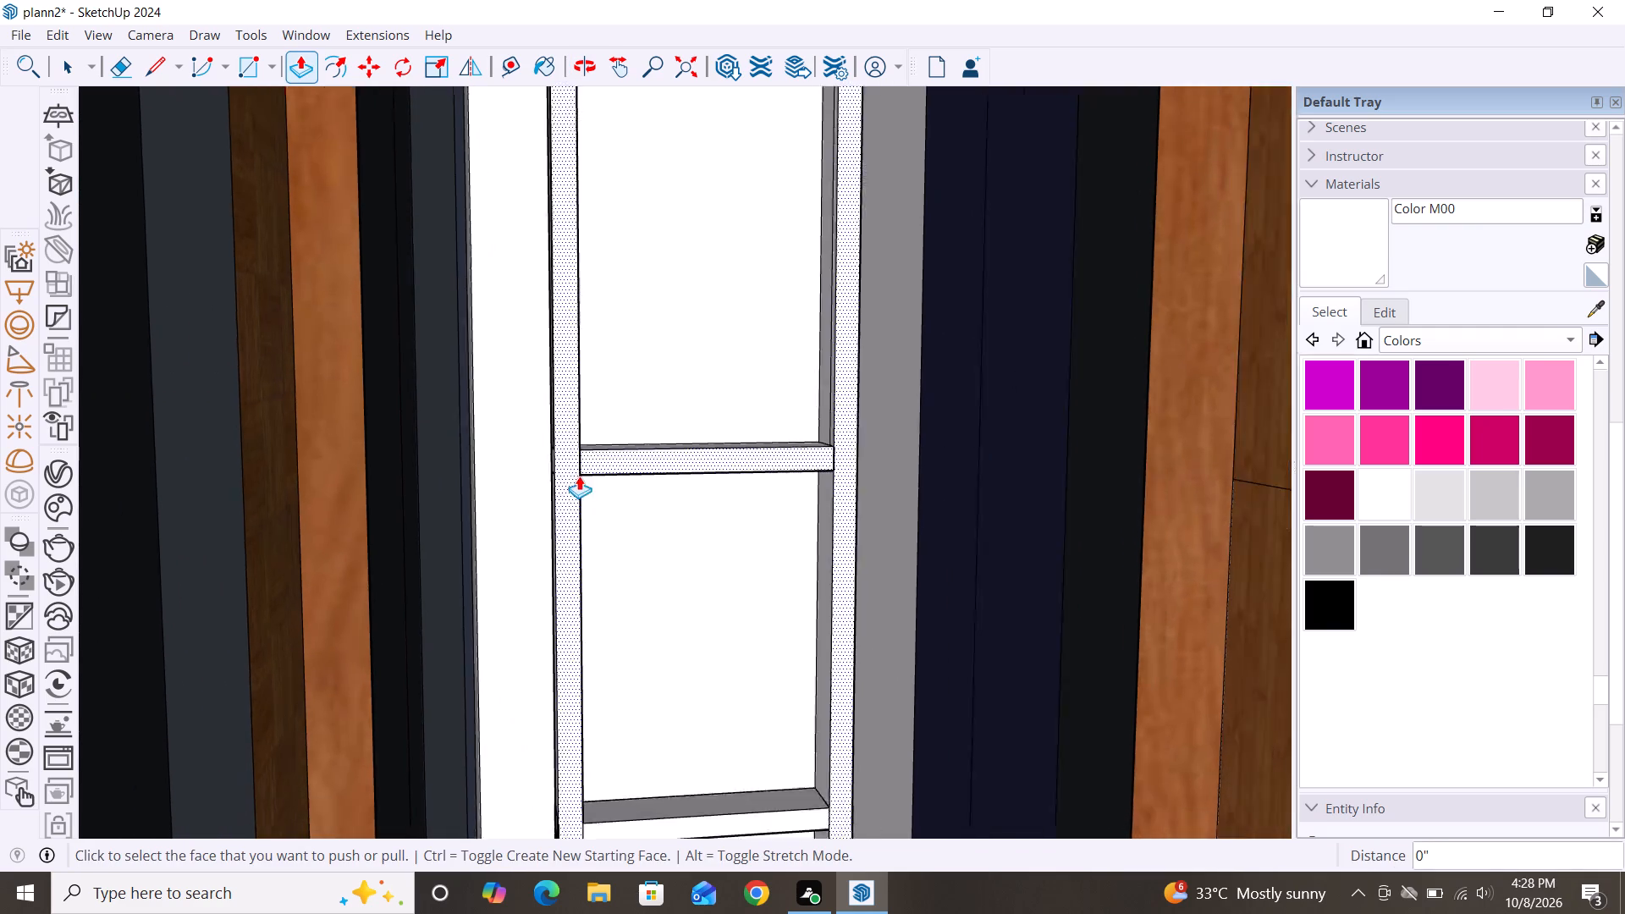
pyautogui.scroll(-2, 579, 476)
pyautogui.scroll(-11, 634, 263)
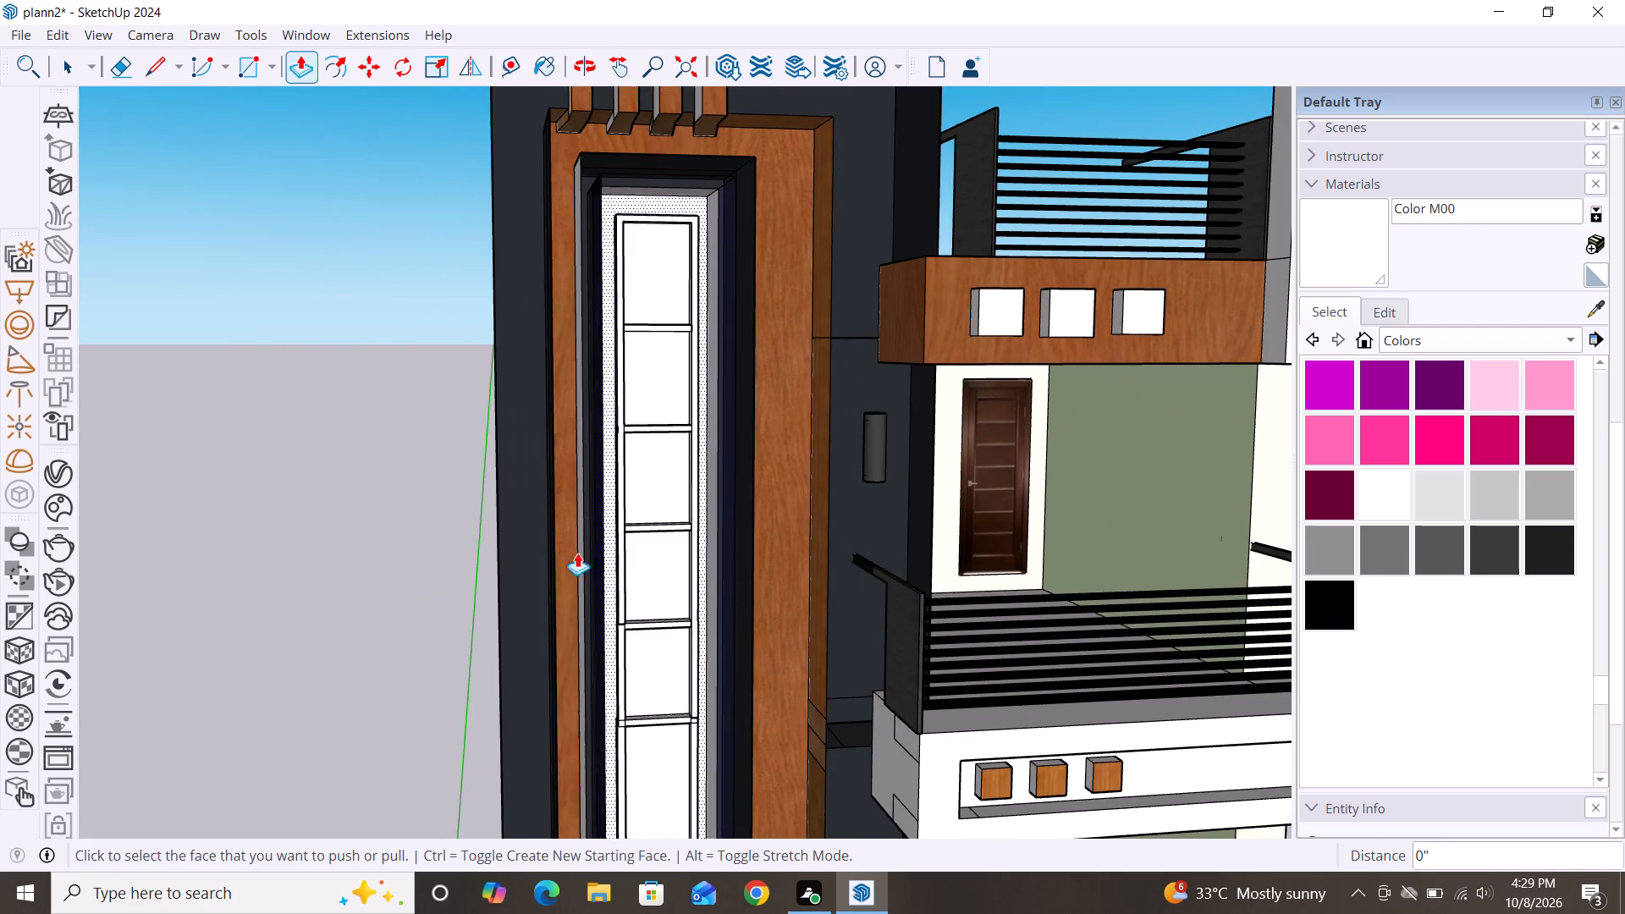
pyautogui.scroll(5, 644, 670)
pyautogui.press('space')
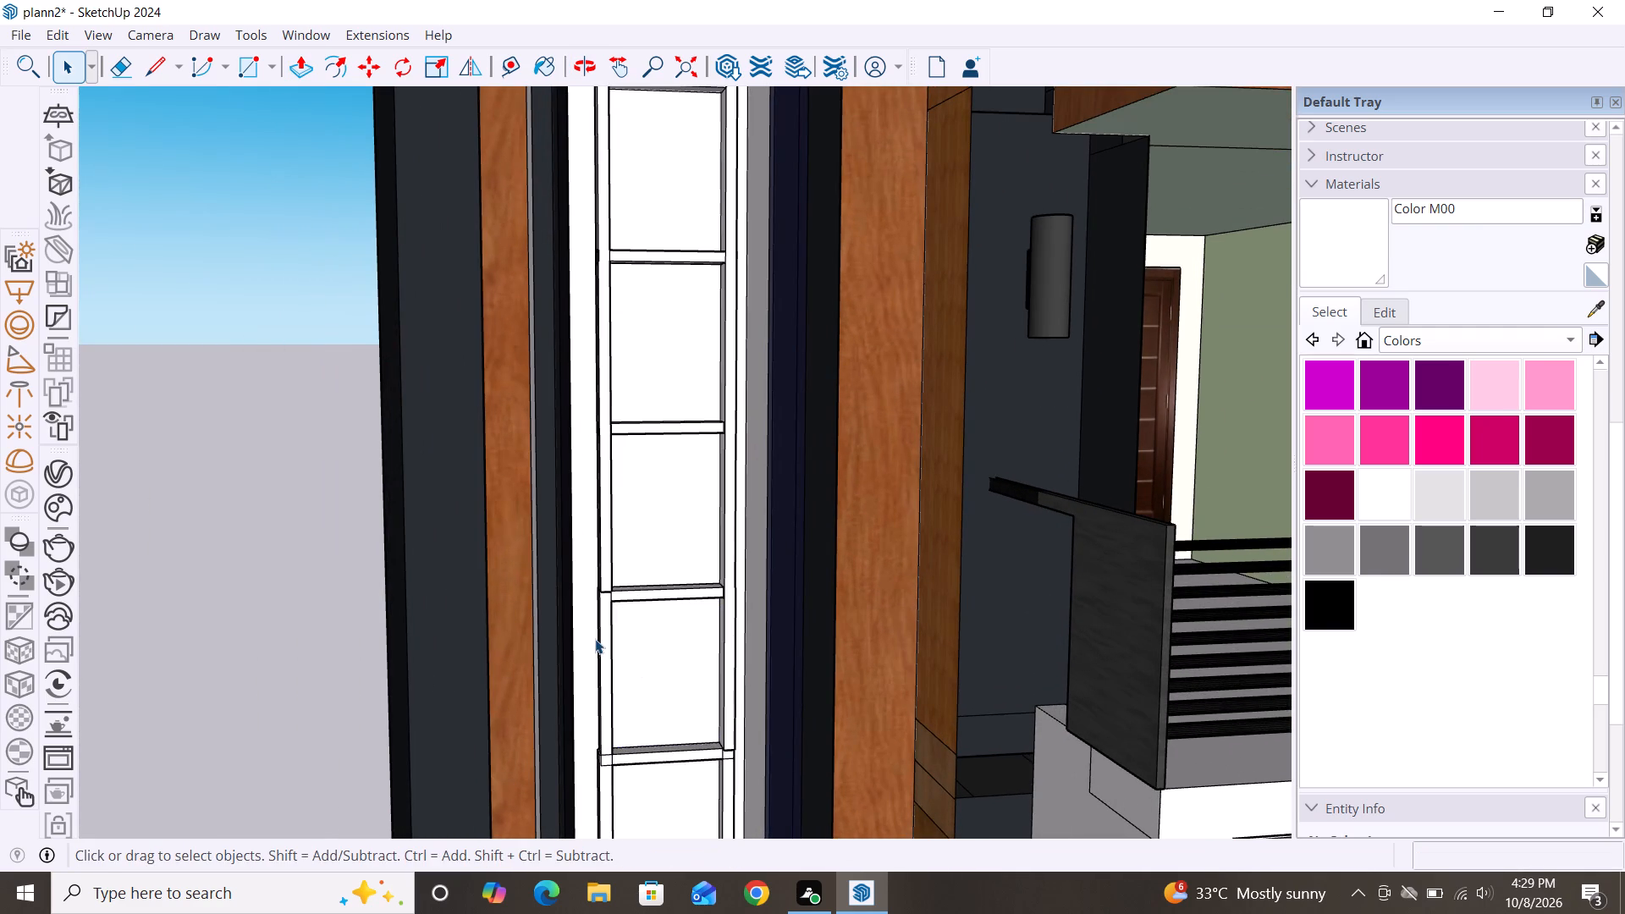
pyautogui.press('e')
pyautogui.scroll(9, 598, 586)
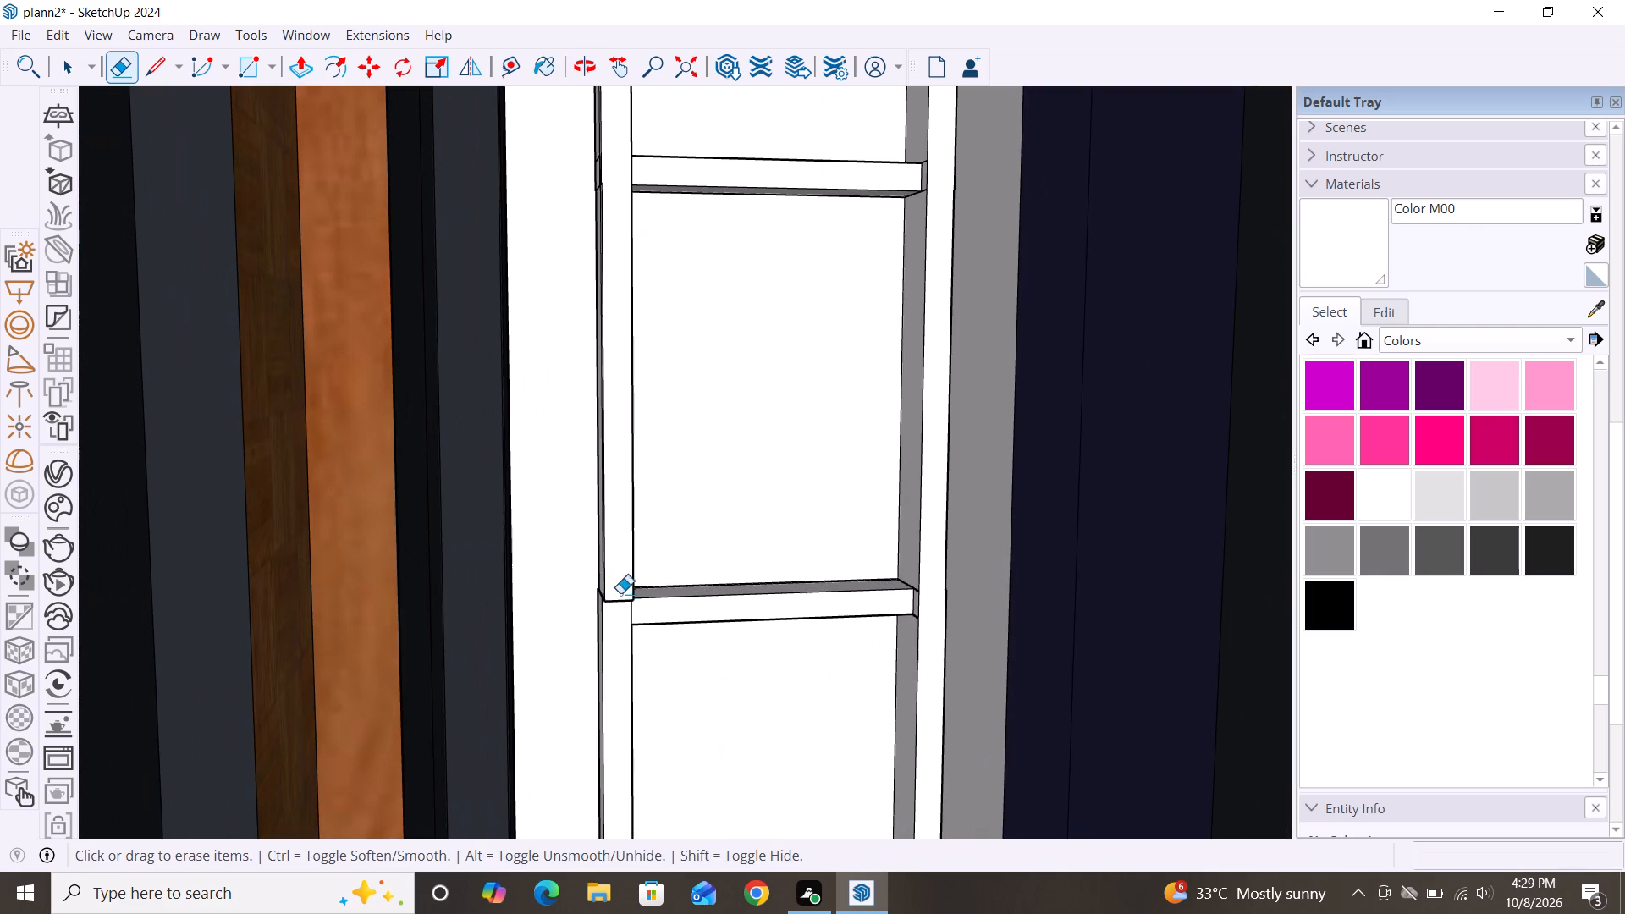
pyautogui.click(616, 601)
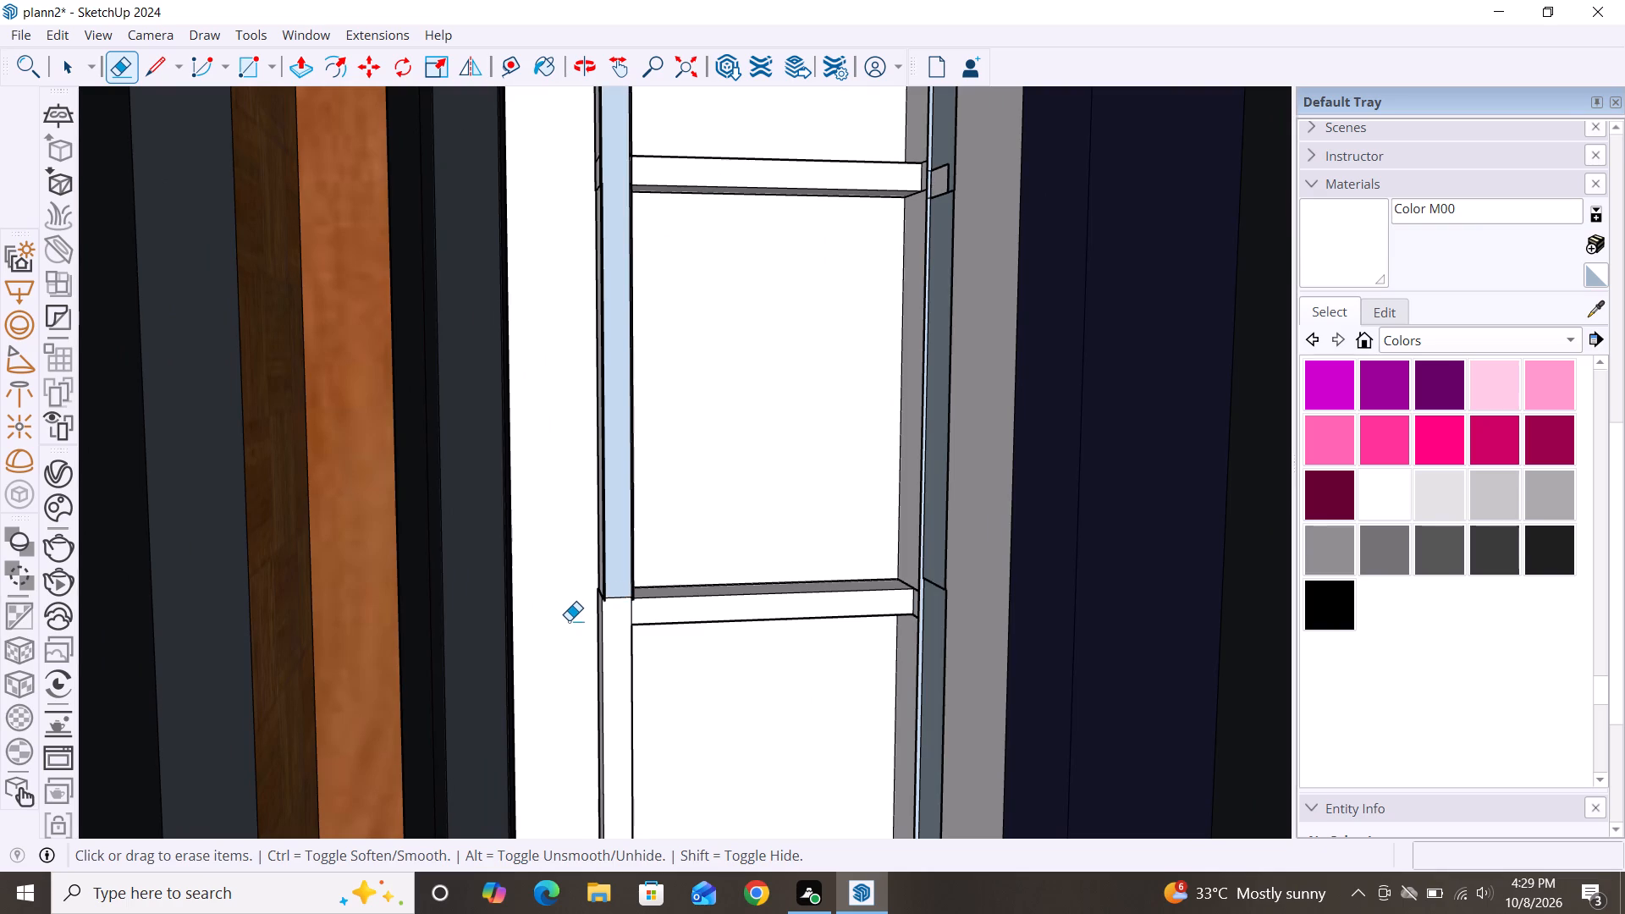
# Undo the last edge erasure on the tower window's left frame strip.
pyautogui.hotkey('ctrl', 'z')
# Push/Pull the front face of the tower window's lower crossbar 13/16" until it lines up with the right frame strip.
pyautogui.scroll(-3, 594, 507)
pyautogui.scroll(12, 817, 594)
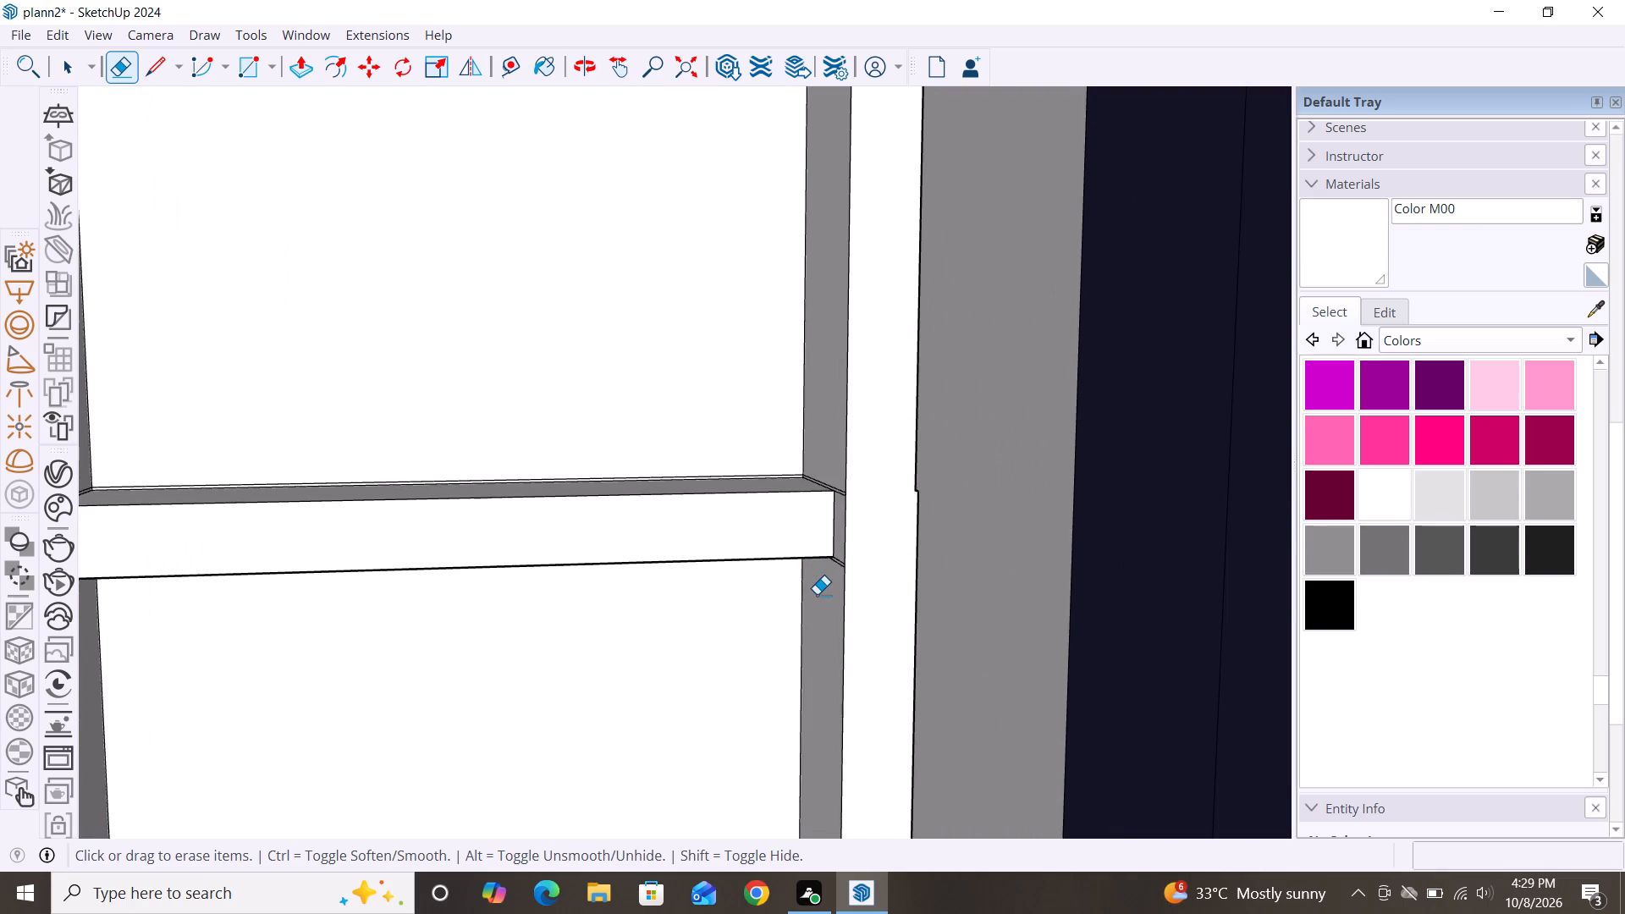
pyautogui.scroll(-7, 815, 603)
pyautogui.press('space')
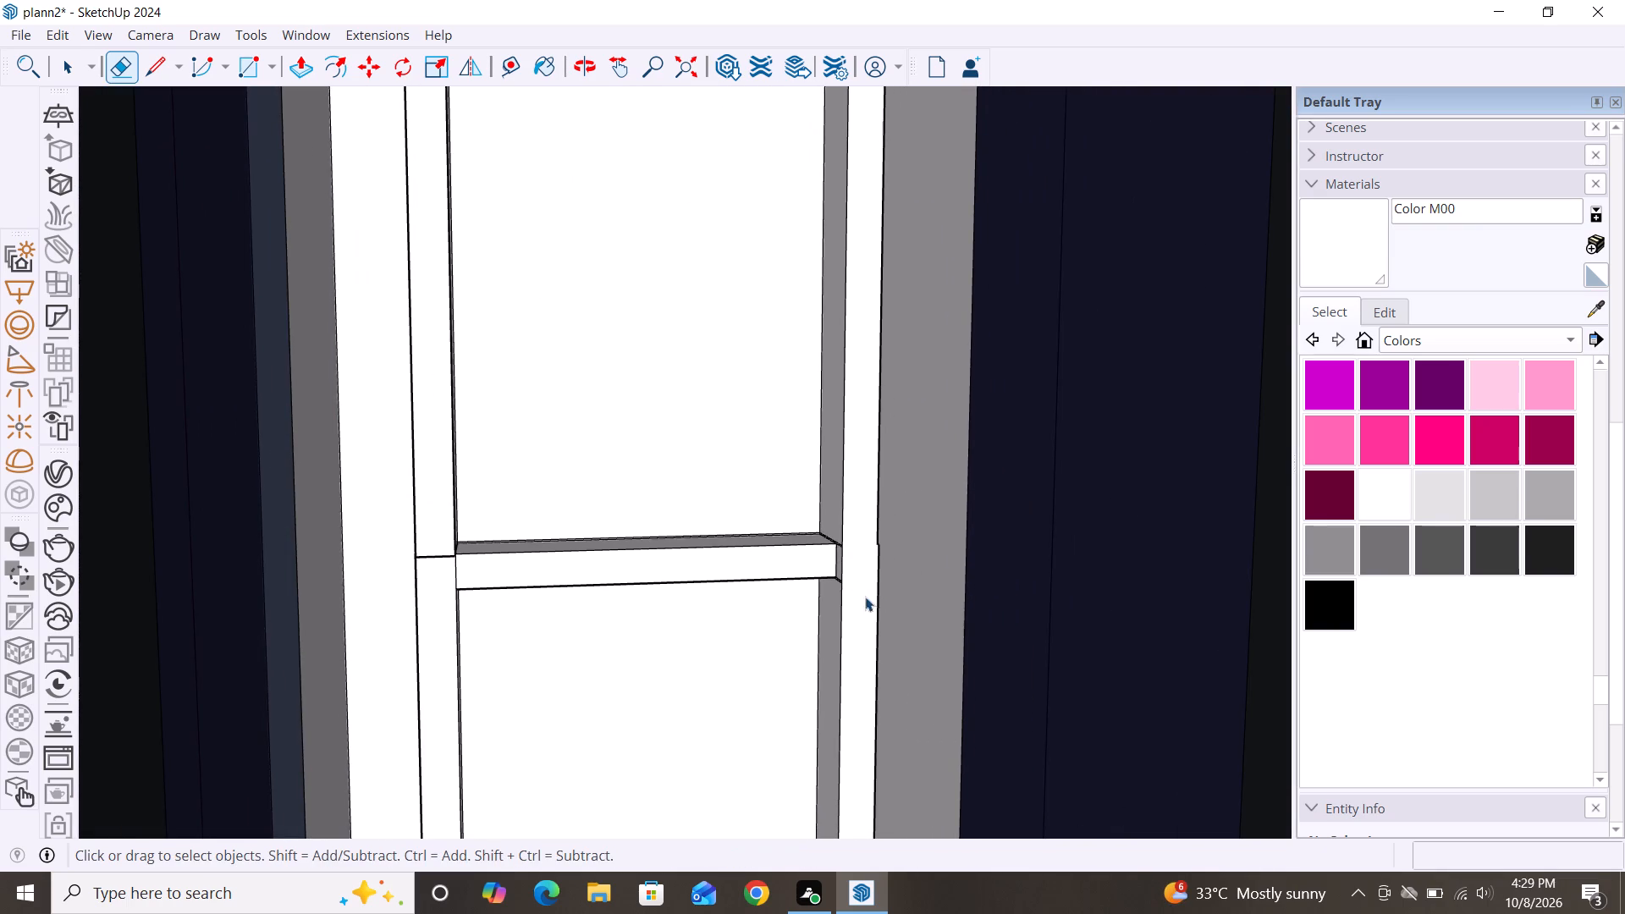
pyautogui.press('p')
pyautogui.click(776, 560)
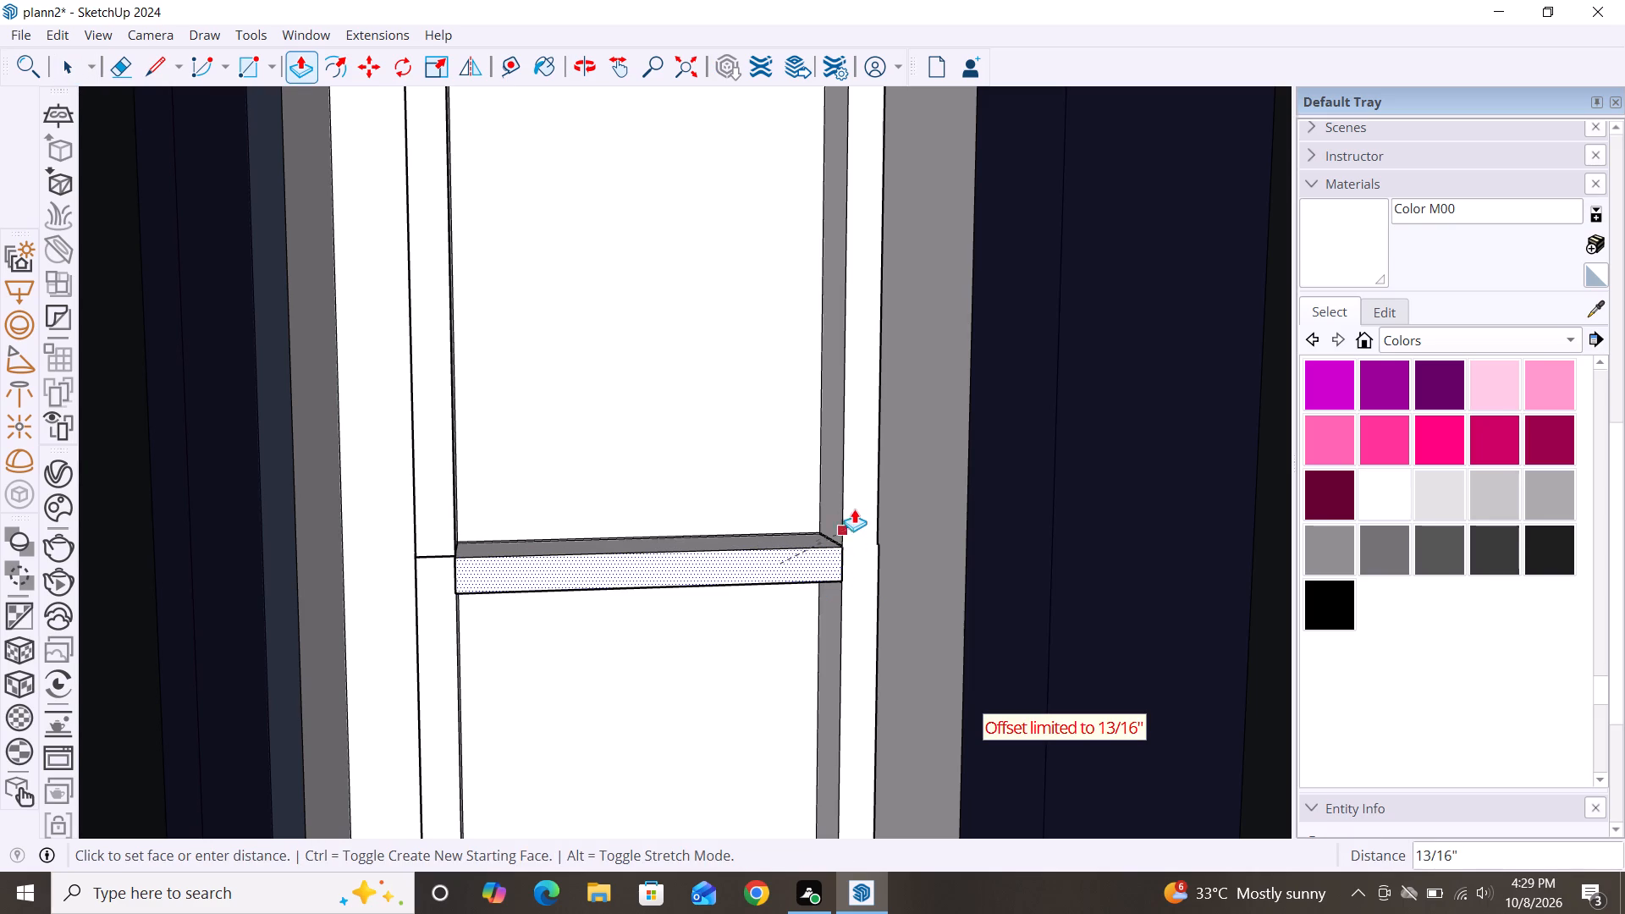
pyautogui.click(857, 498)
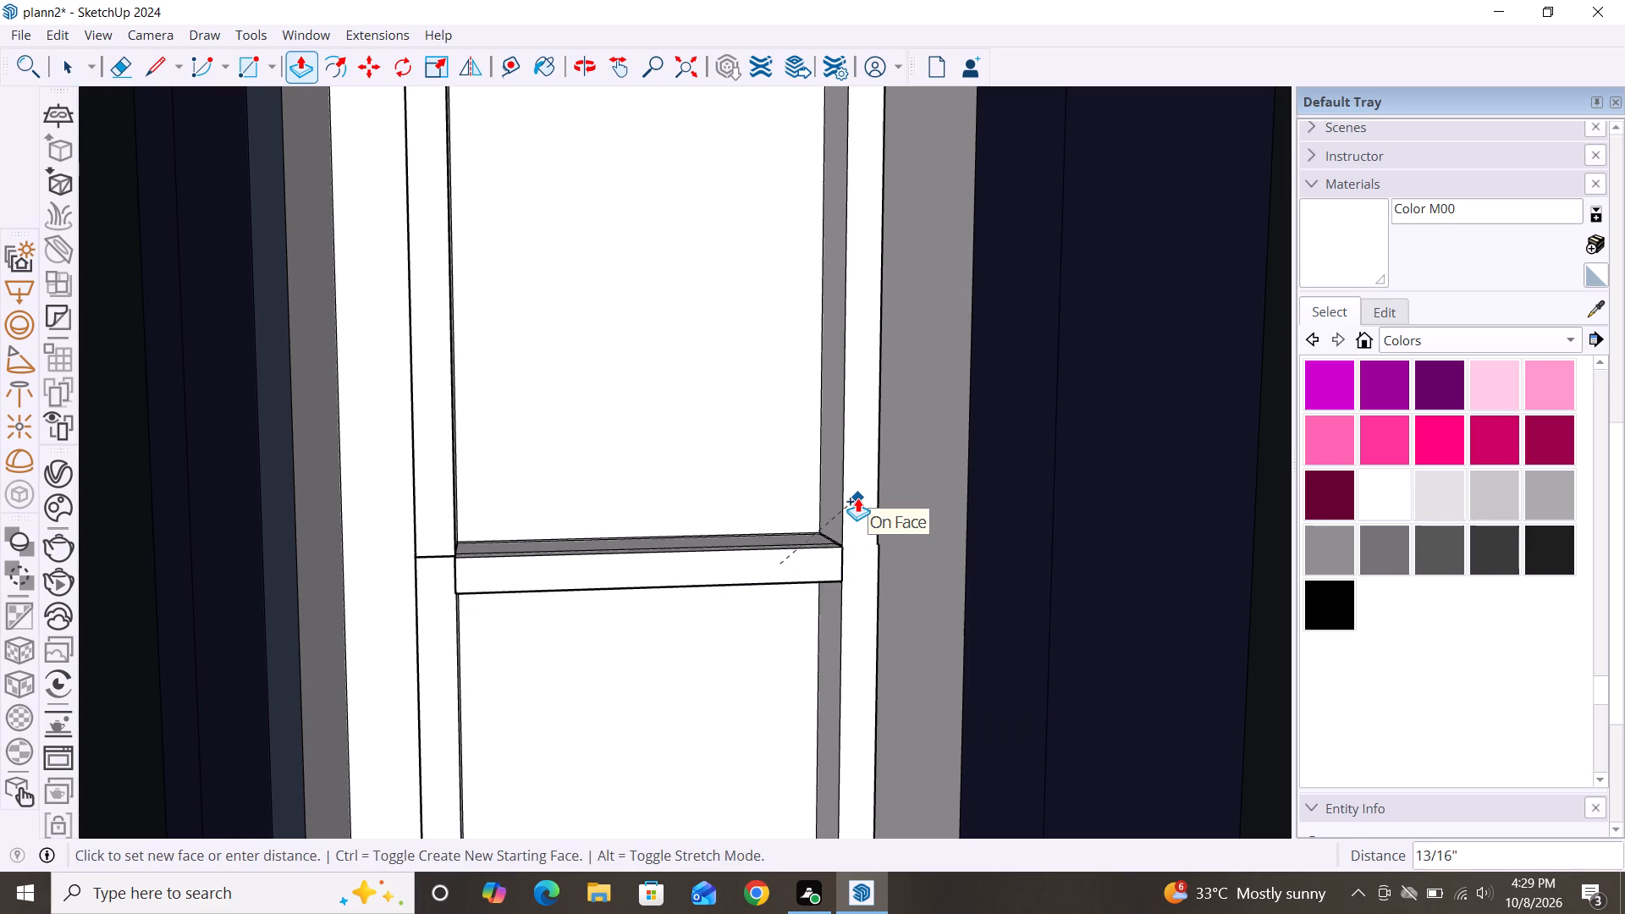
pyautogui.scroll(3, 485, 578)
pyautogui.press('space')
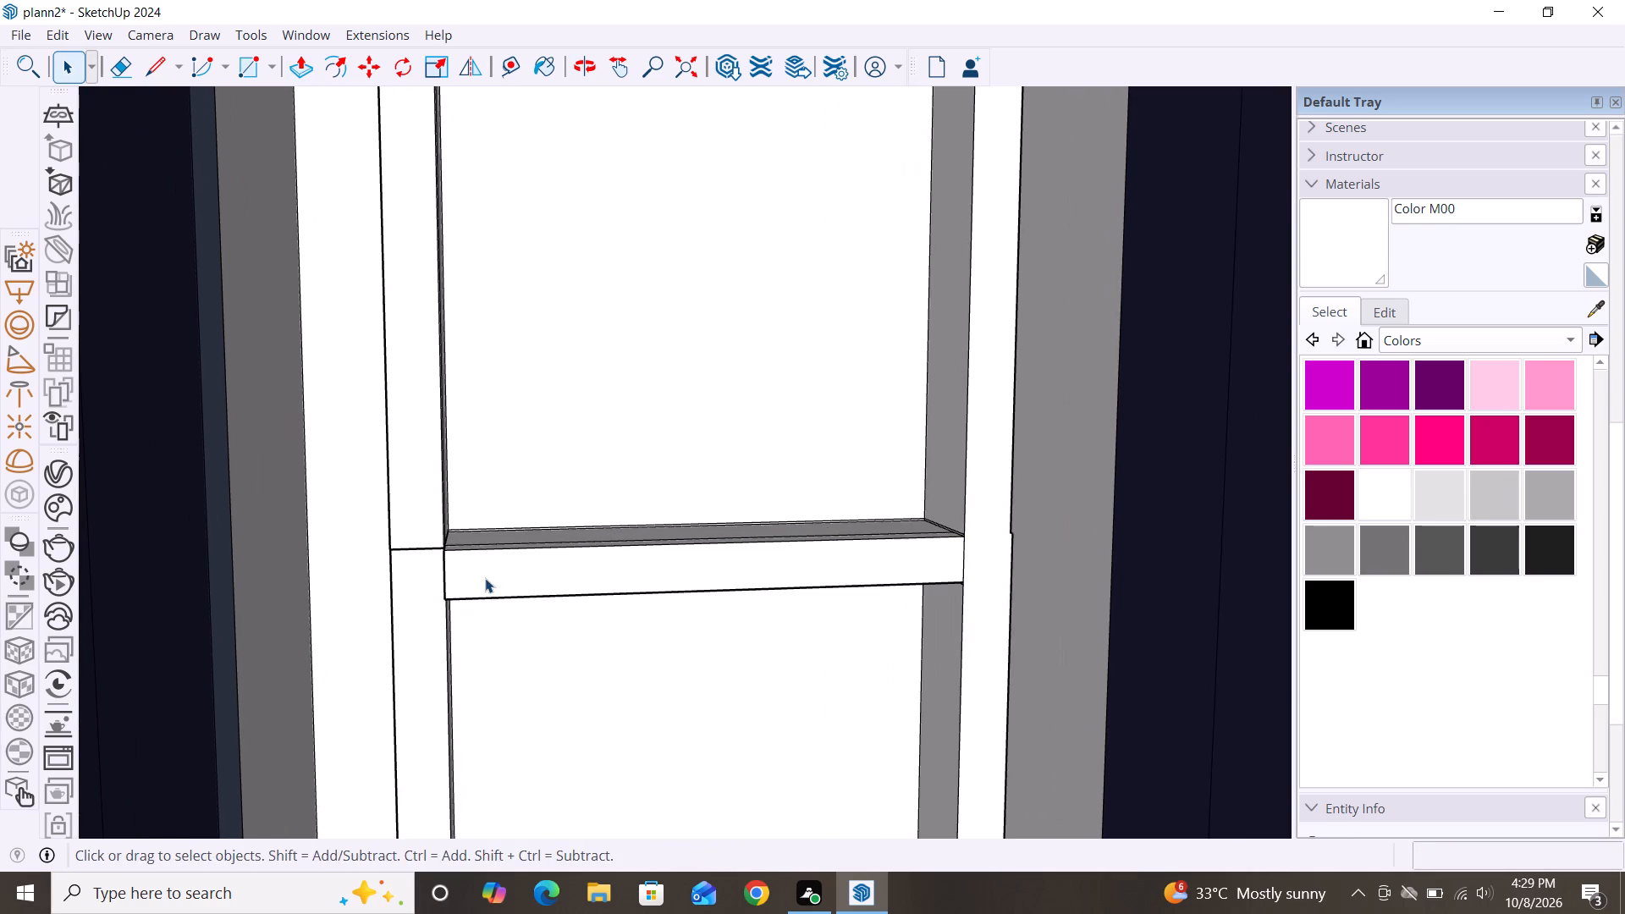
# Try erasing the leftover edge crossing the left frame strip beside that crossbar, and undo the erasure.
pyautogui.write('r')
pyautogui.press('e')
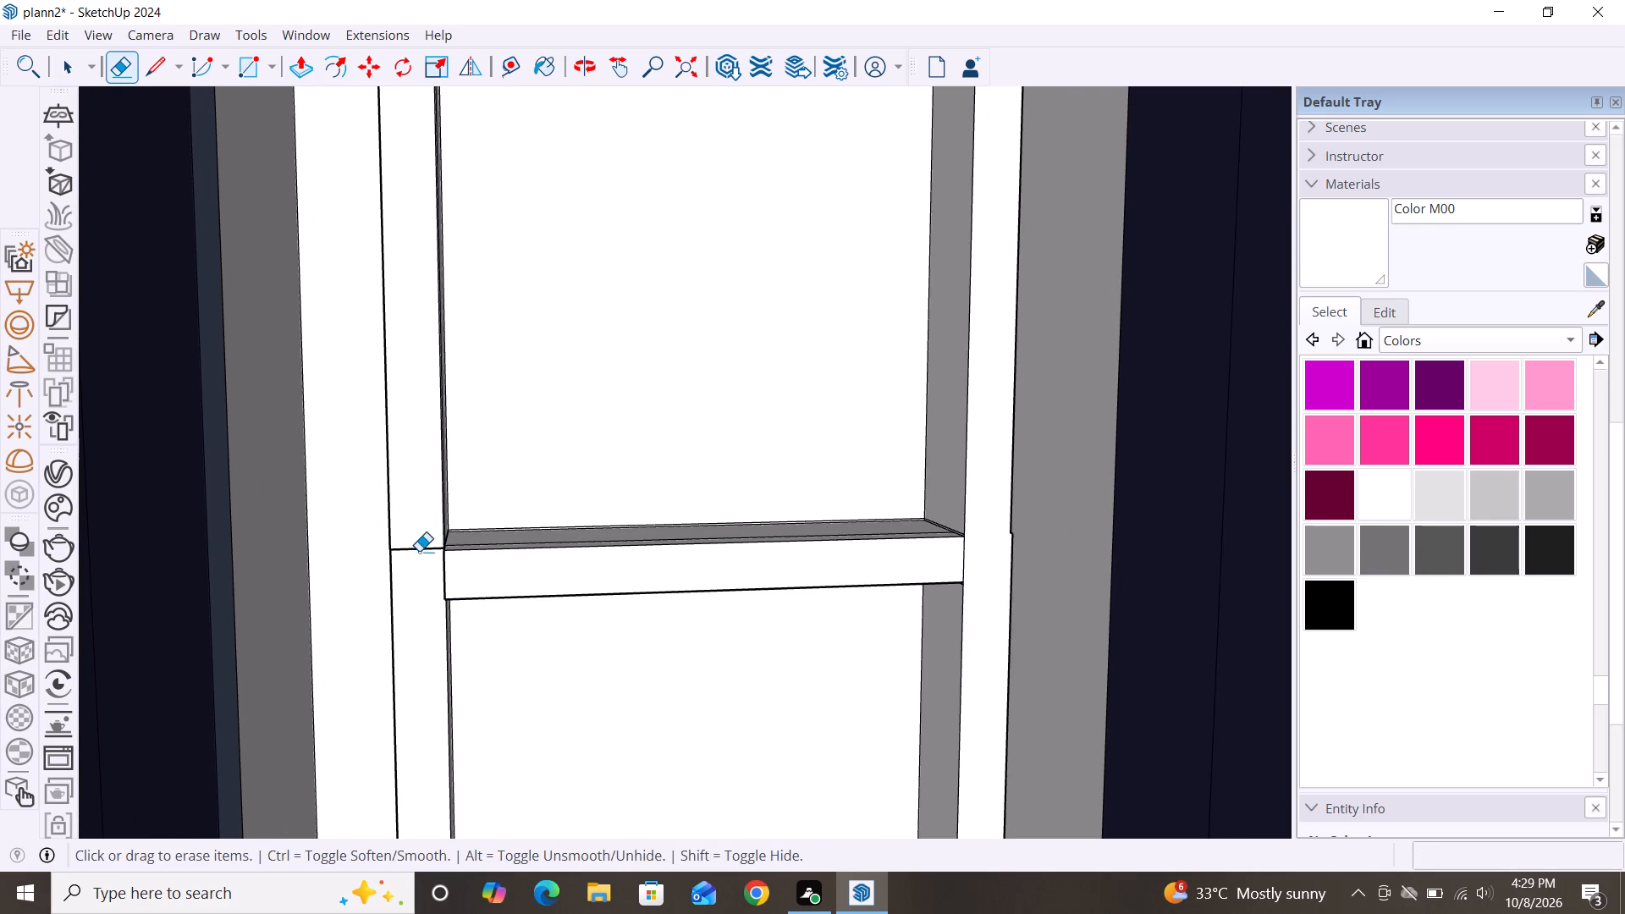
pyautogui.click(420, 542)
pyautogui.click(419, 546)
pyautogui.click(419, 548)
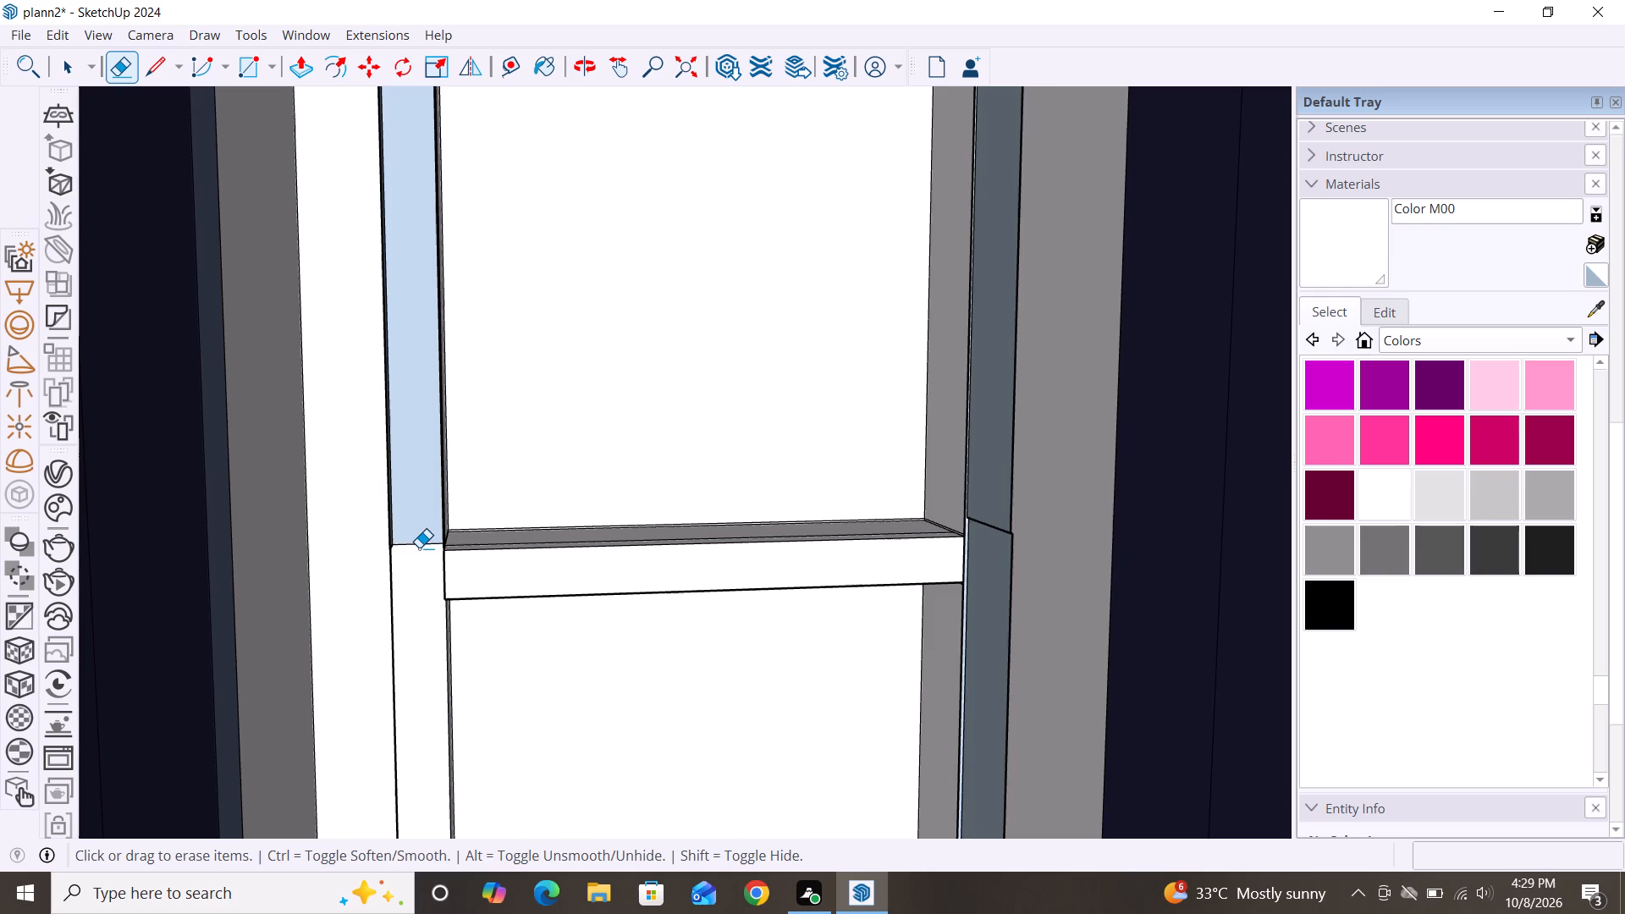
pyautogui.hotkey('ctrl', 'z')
# Erase the leftover top, bottom and outer edges of the square where the left frame strip meets the lowest crossbar.
pyautogui.scroll(-4, 594, 465)
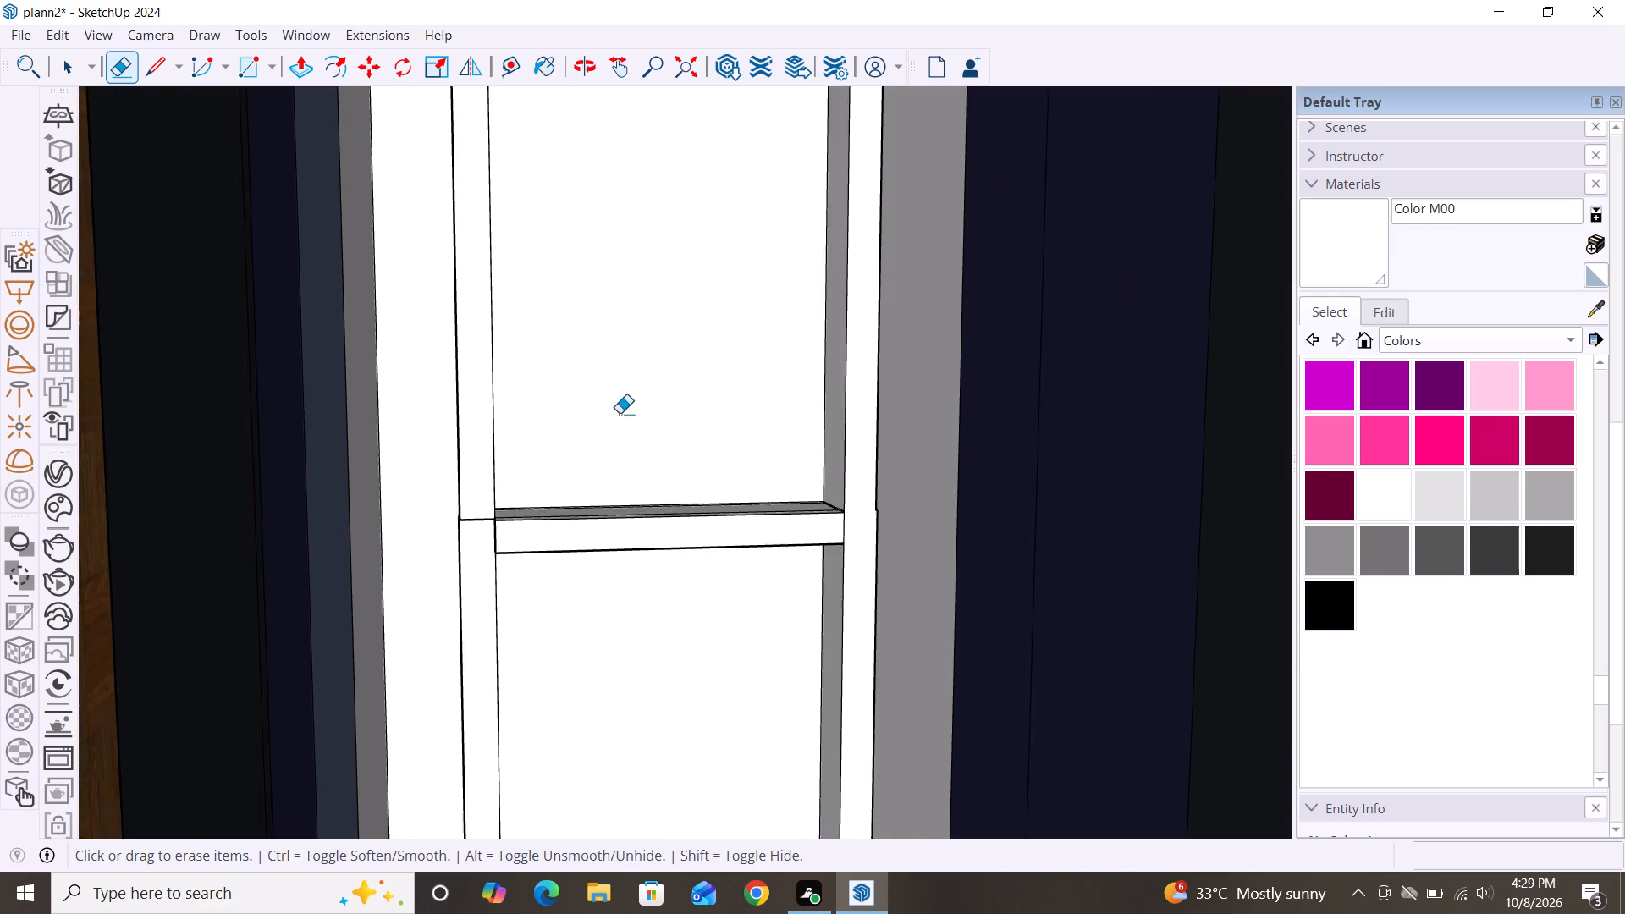
pyautogui.scroll(-9, 629, 391)
pyautogui.scroll(13, 608, 743)
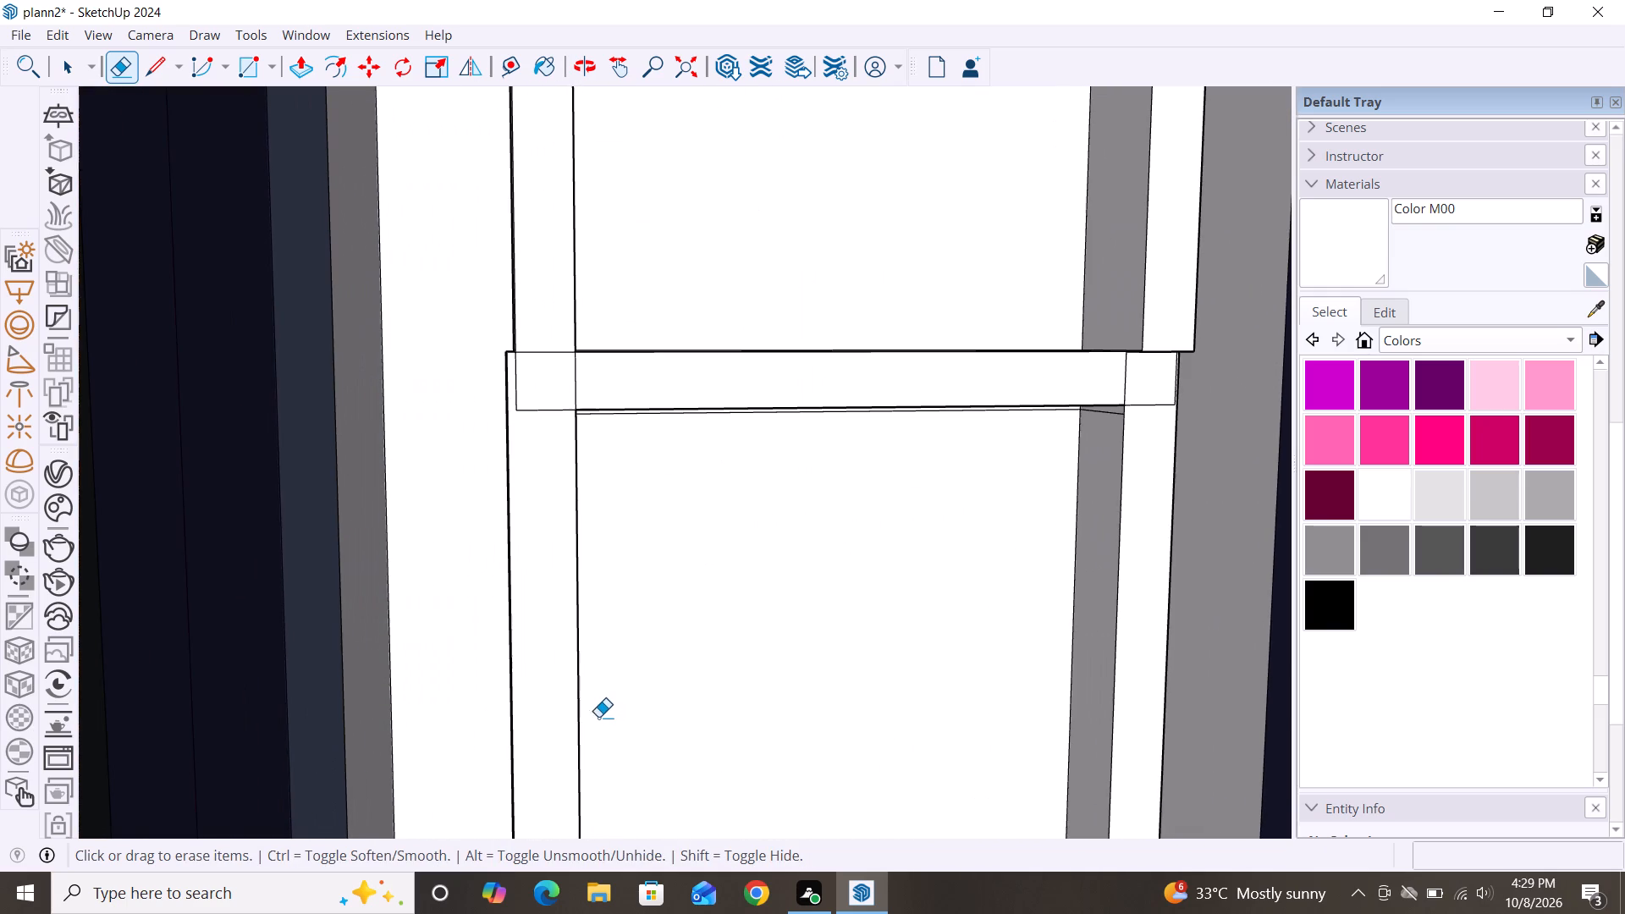
pyautogui.click(552, 350)
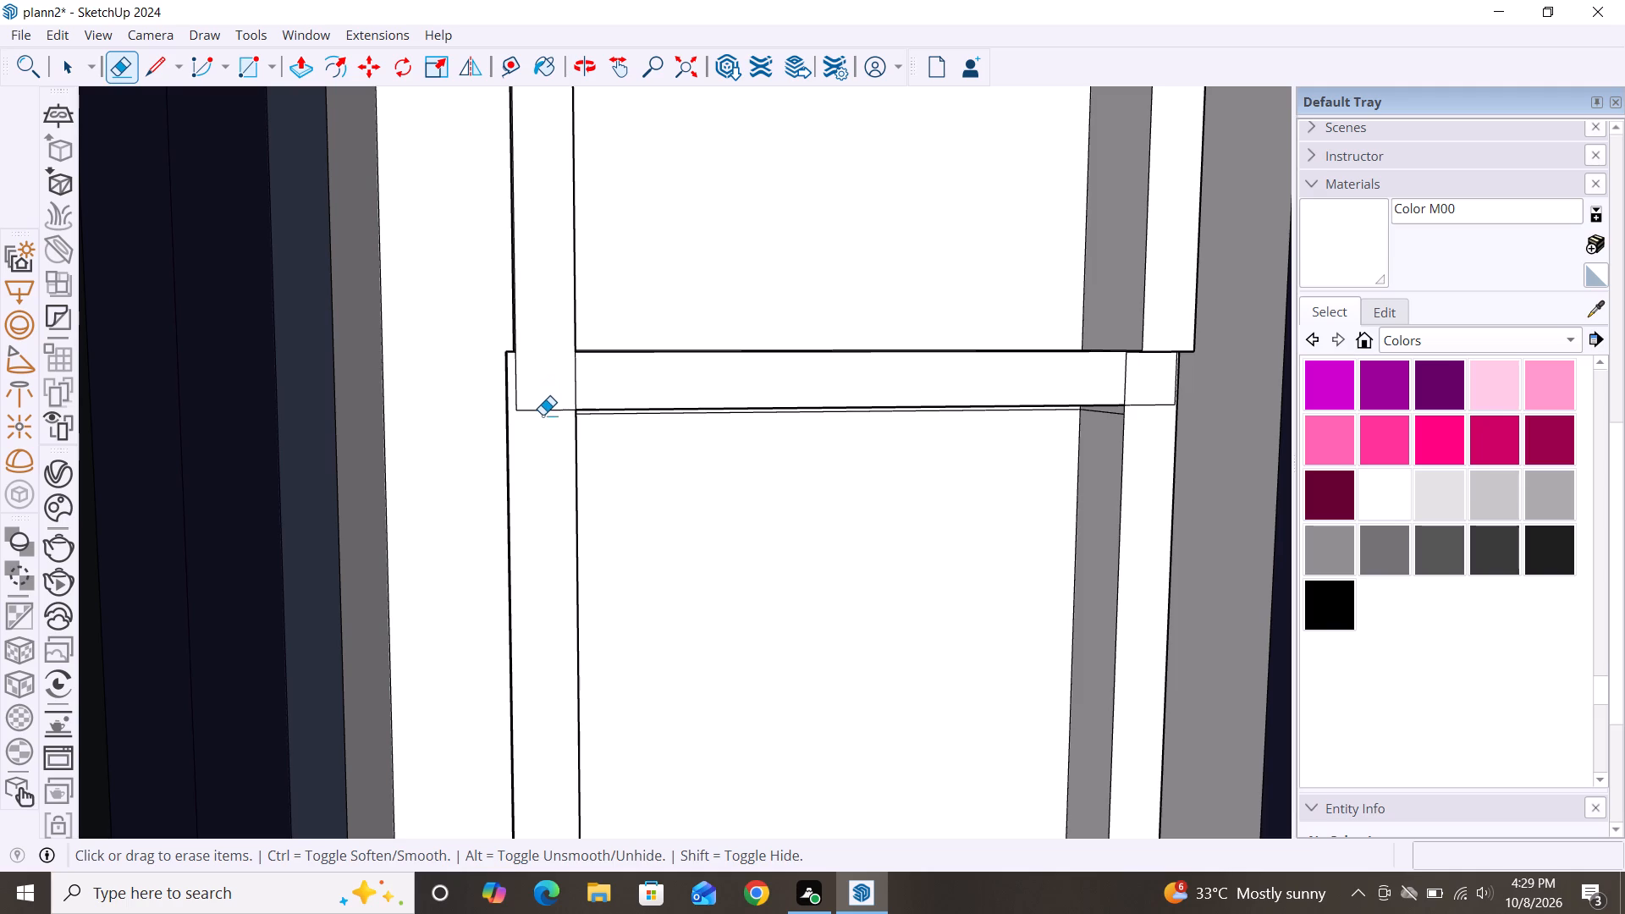
pyautogui.click(543, 410)
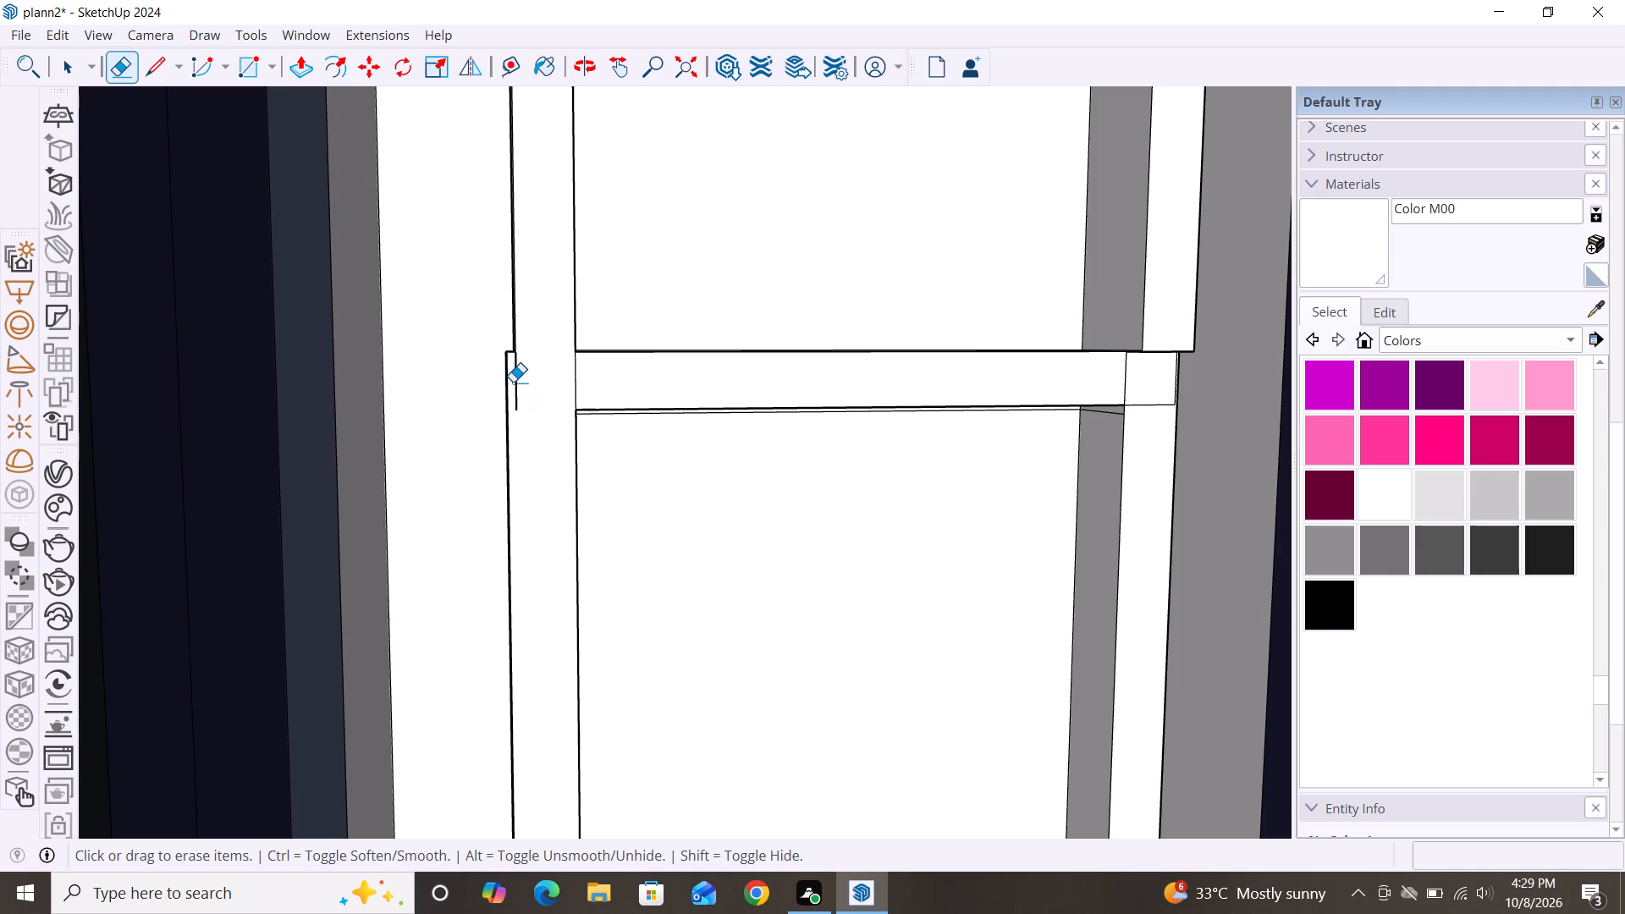
pyautogui.click(513, 382)
pyautogui.click(516, 383)
# Erase the thin leftover edge running across the white panel just beneath the lowest crossbar.
pyautogui.scroll(-7, 559, 411)
pyautogui.scroll(9, 768, 532)
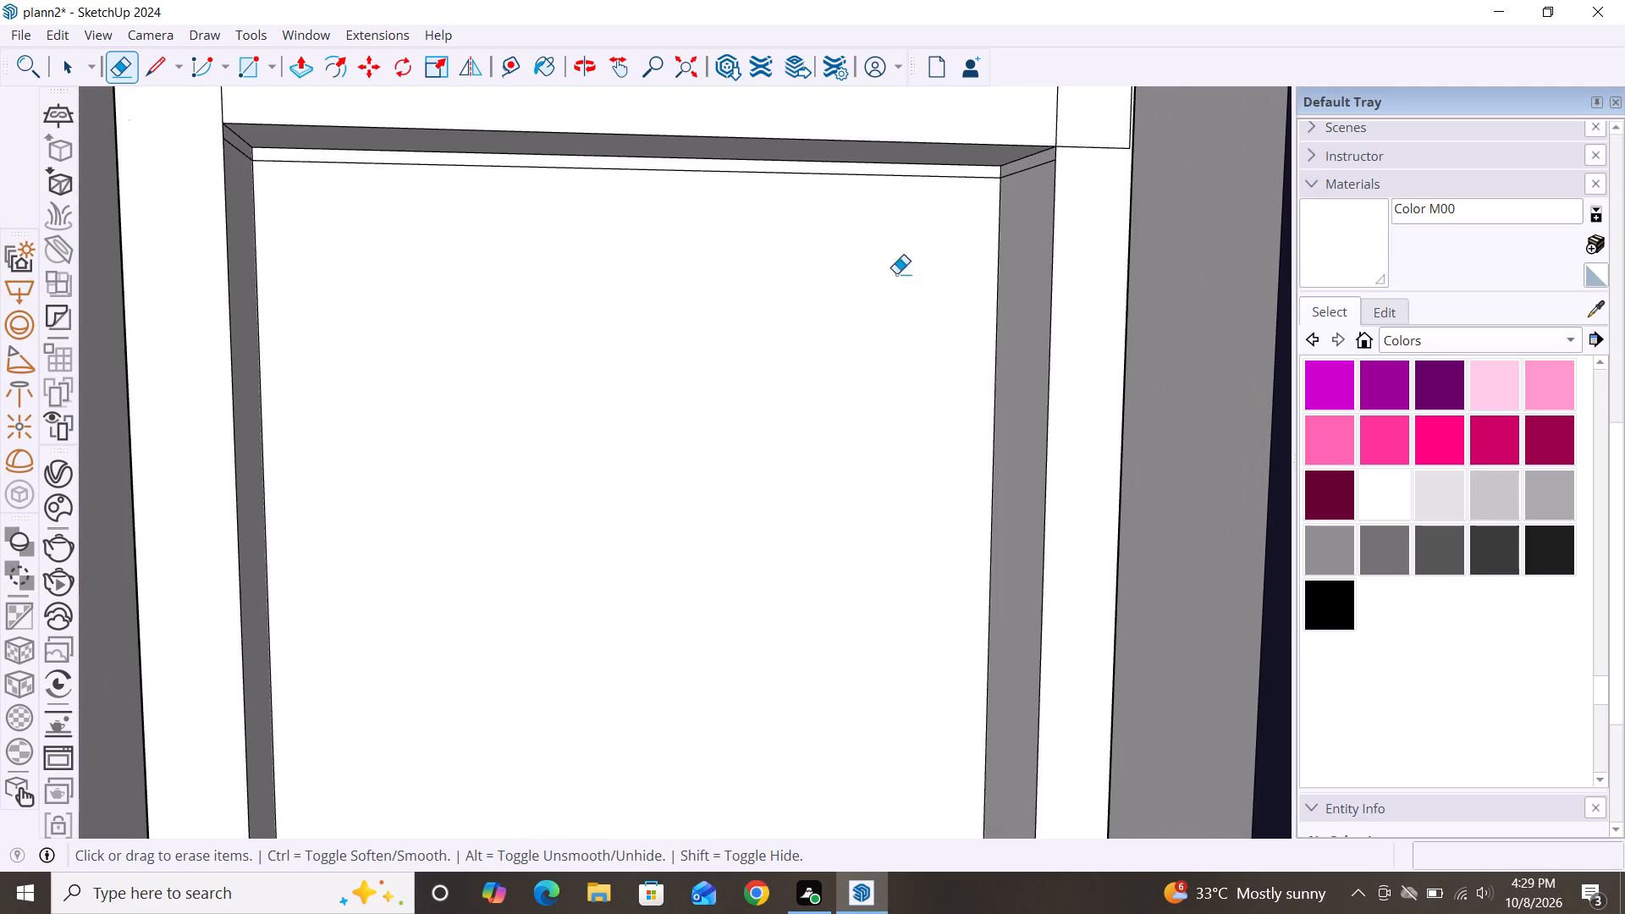
pyautogui.click(919, 173)
pyautogui.click(925, 173)
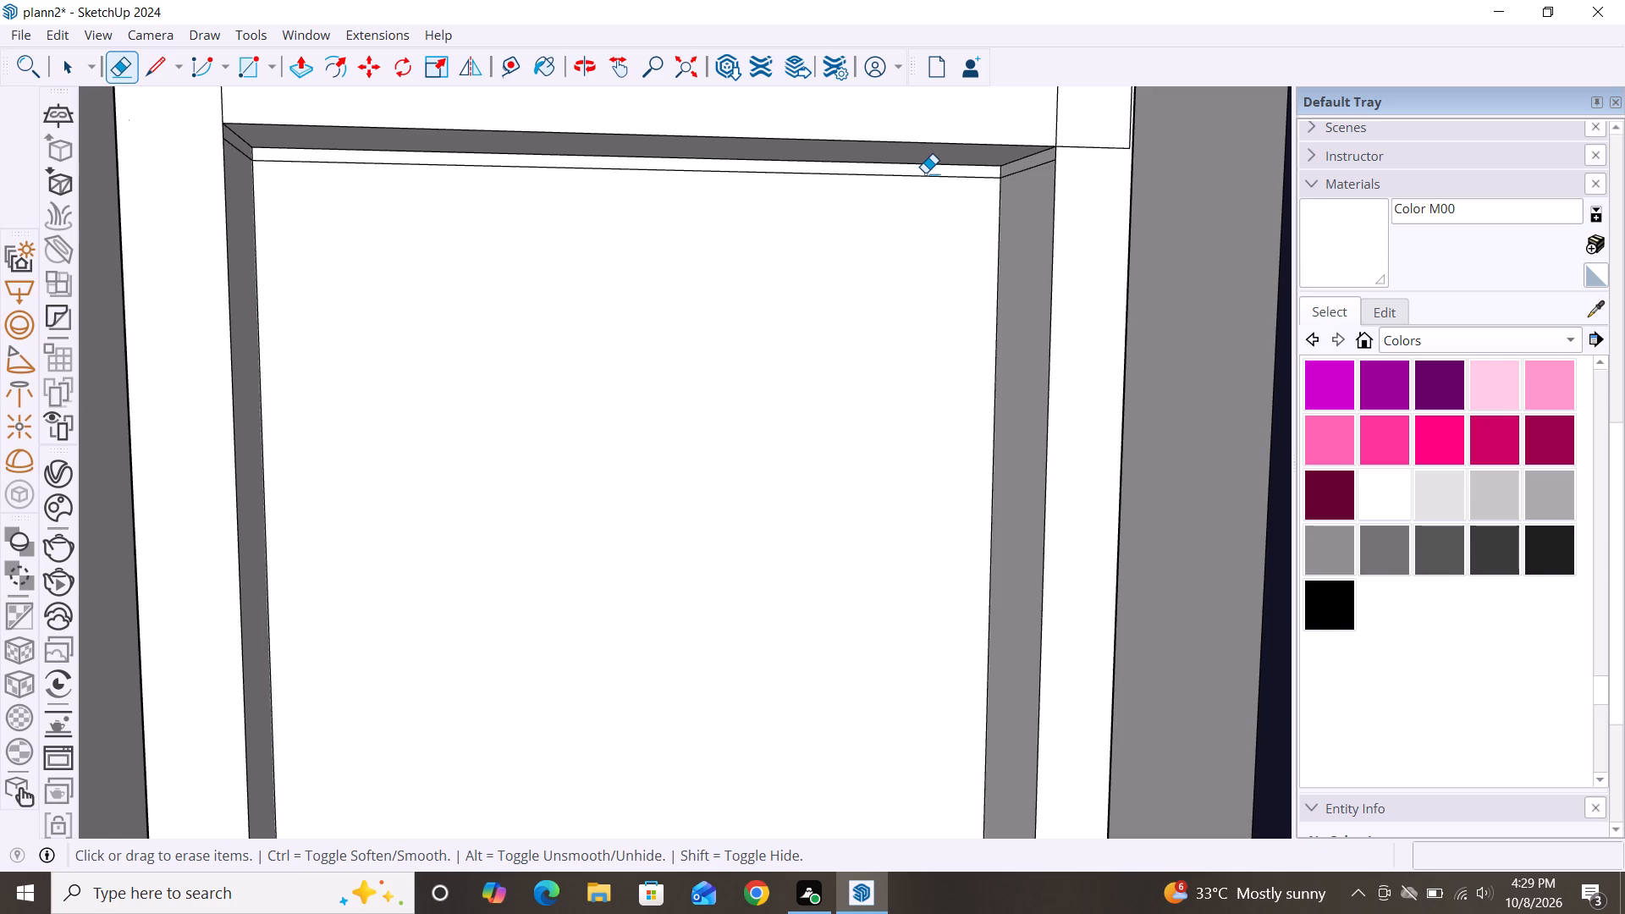
pyautogui.click(932, 174)
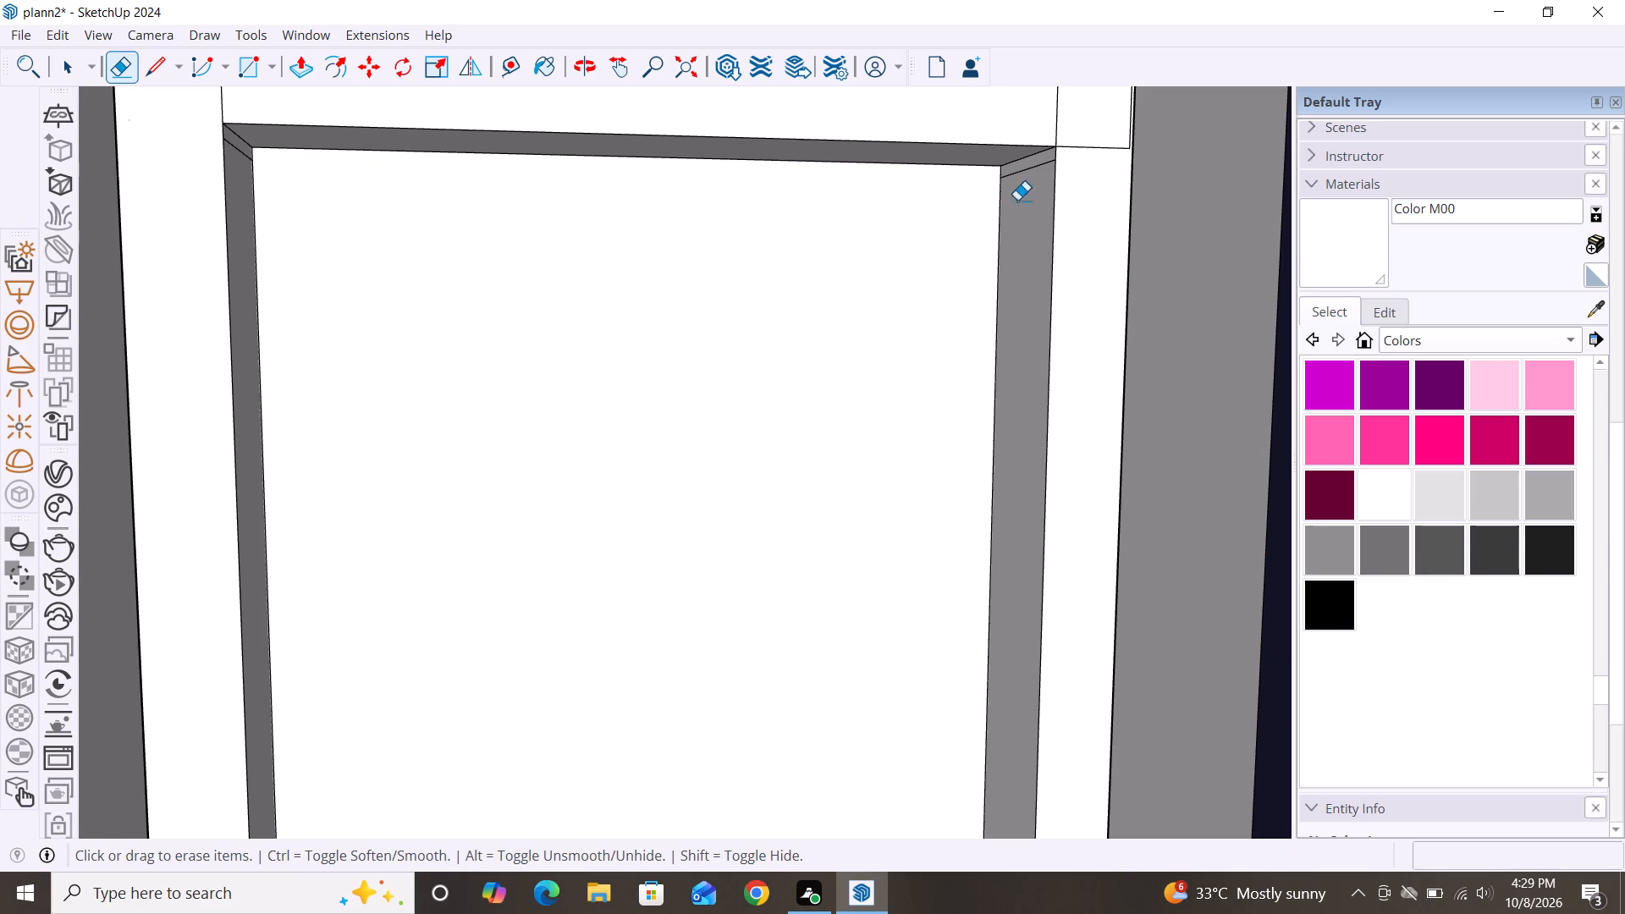
pyautogui.click(1022, 167)
pyautogui.click(1020, 166)
# Push/Pull the lowest crossbar's face and the small square at its right end 13/16" to align with the upper right frame strip.
pyautogui.scroll(-5, 701, 532)
pyautogui.scroll(-4, 905, 421)
pyautogui.scroll(-3, 945, 261)
pyautogui.scroll(10, 918, 323)
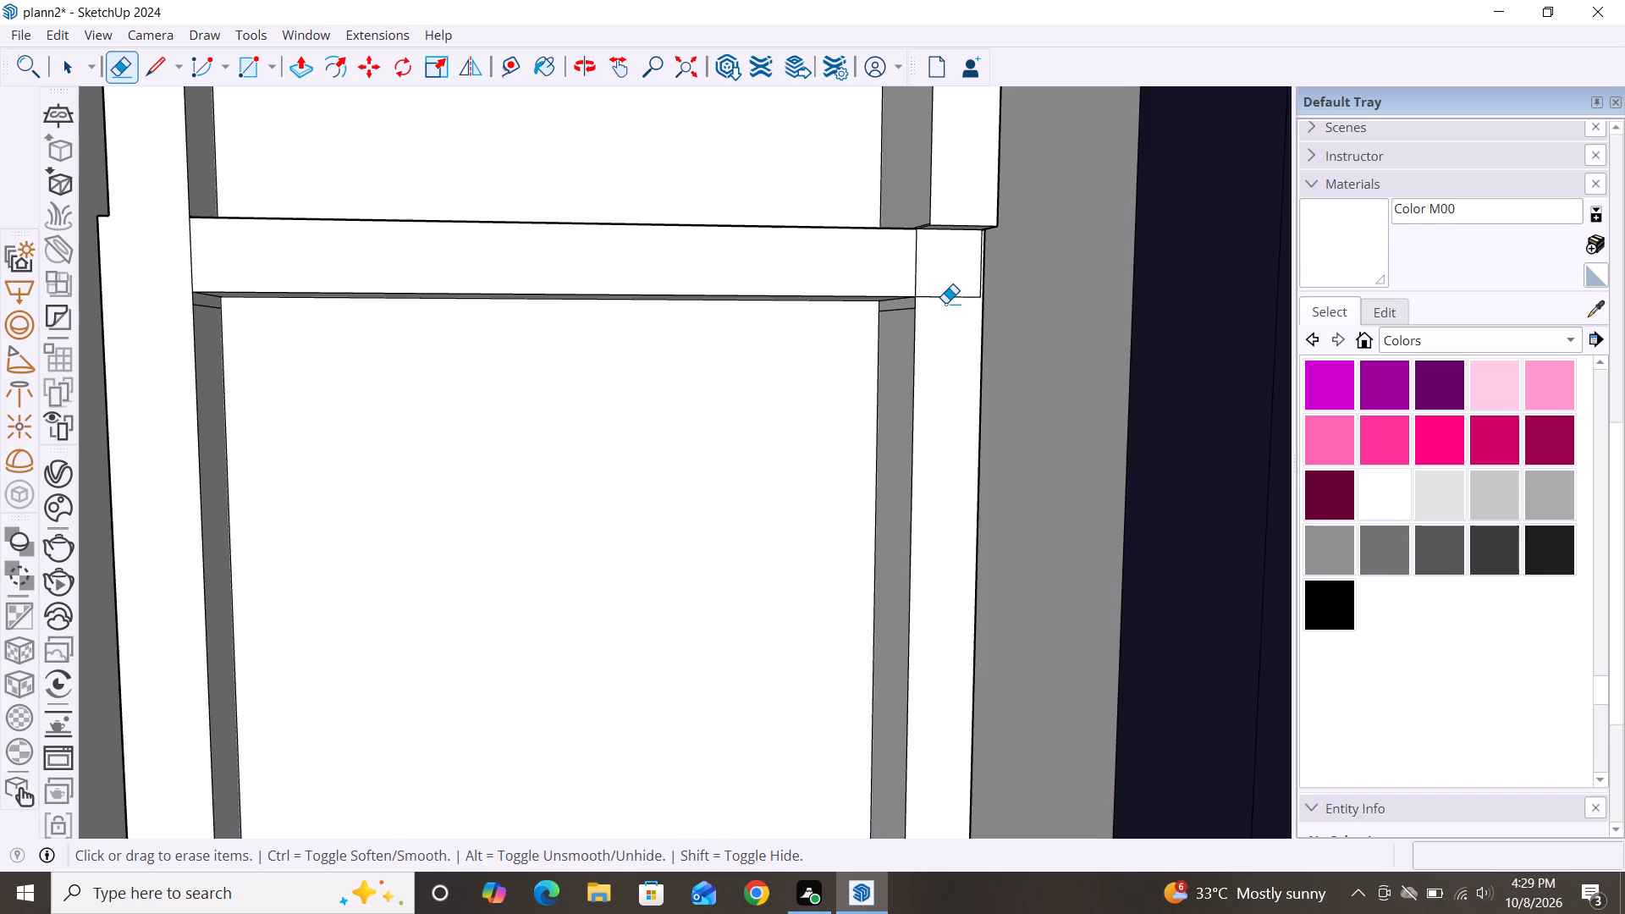
pyautogui.scroll(-7, 922, 352)
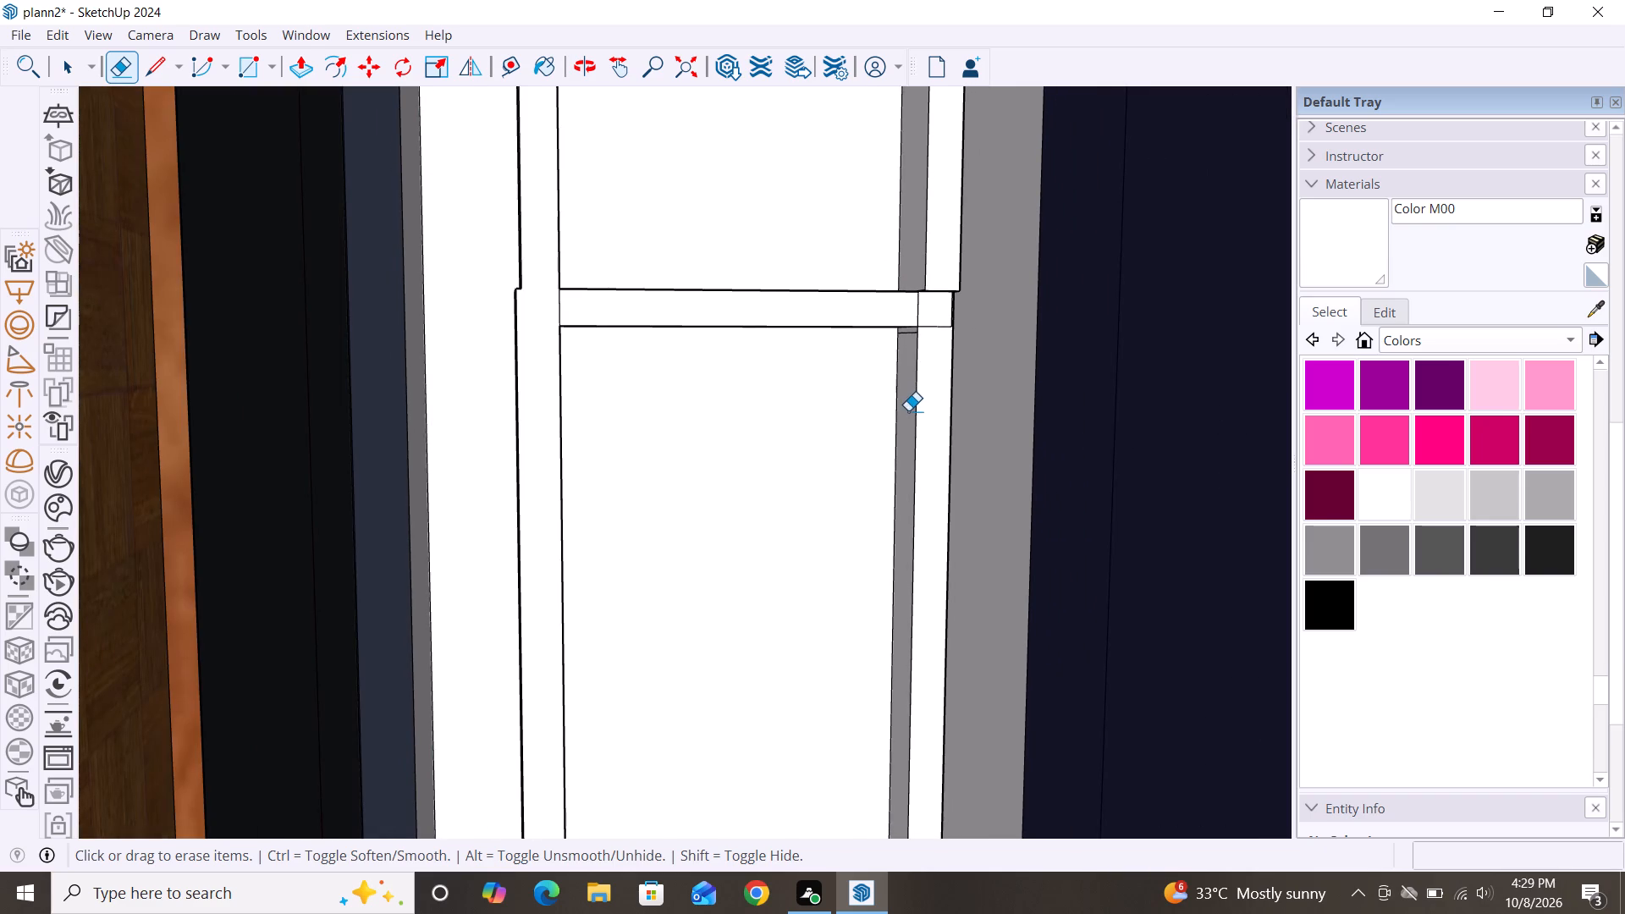
pyautogui.press('p')
pyautogui.click(846, 307)
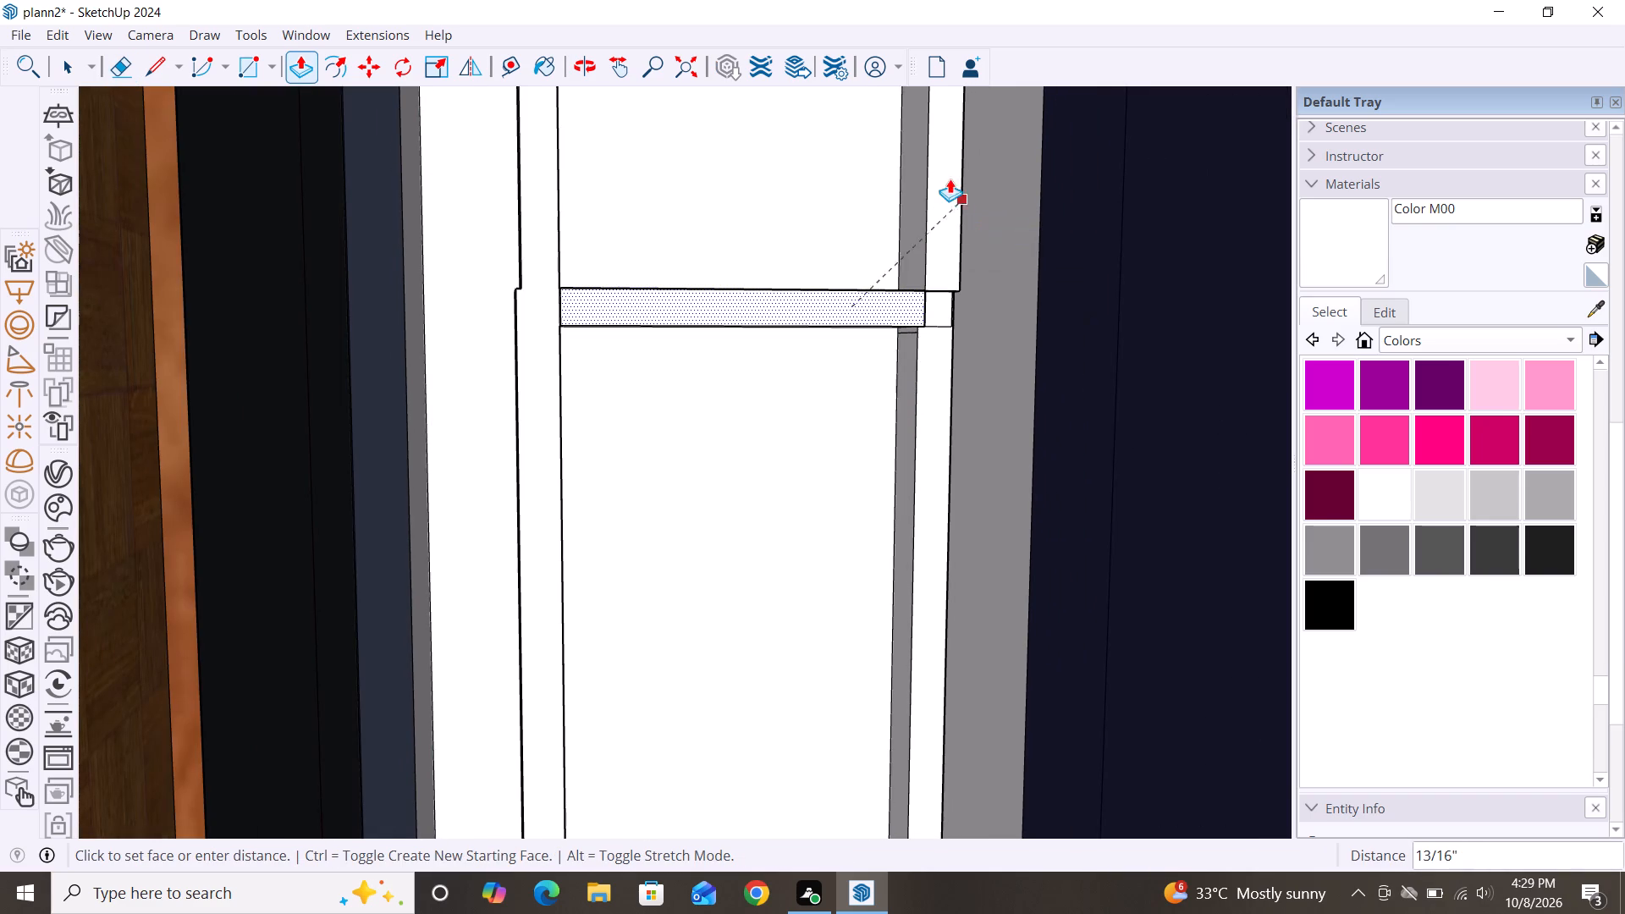
pyautogui.click(948, 172)
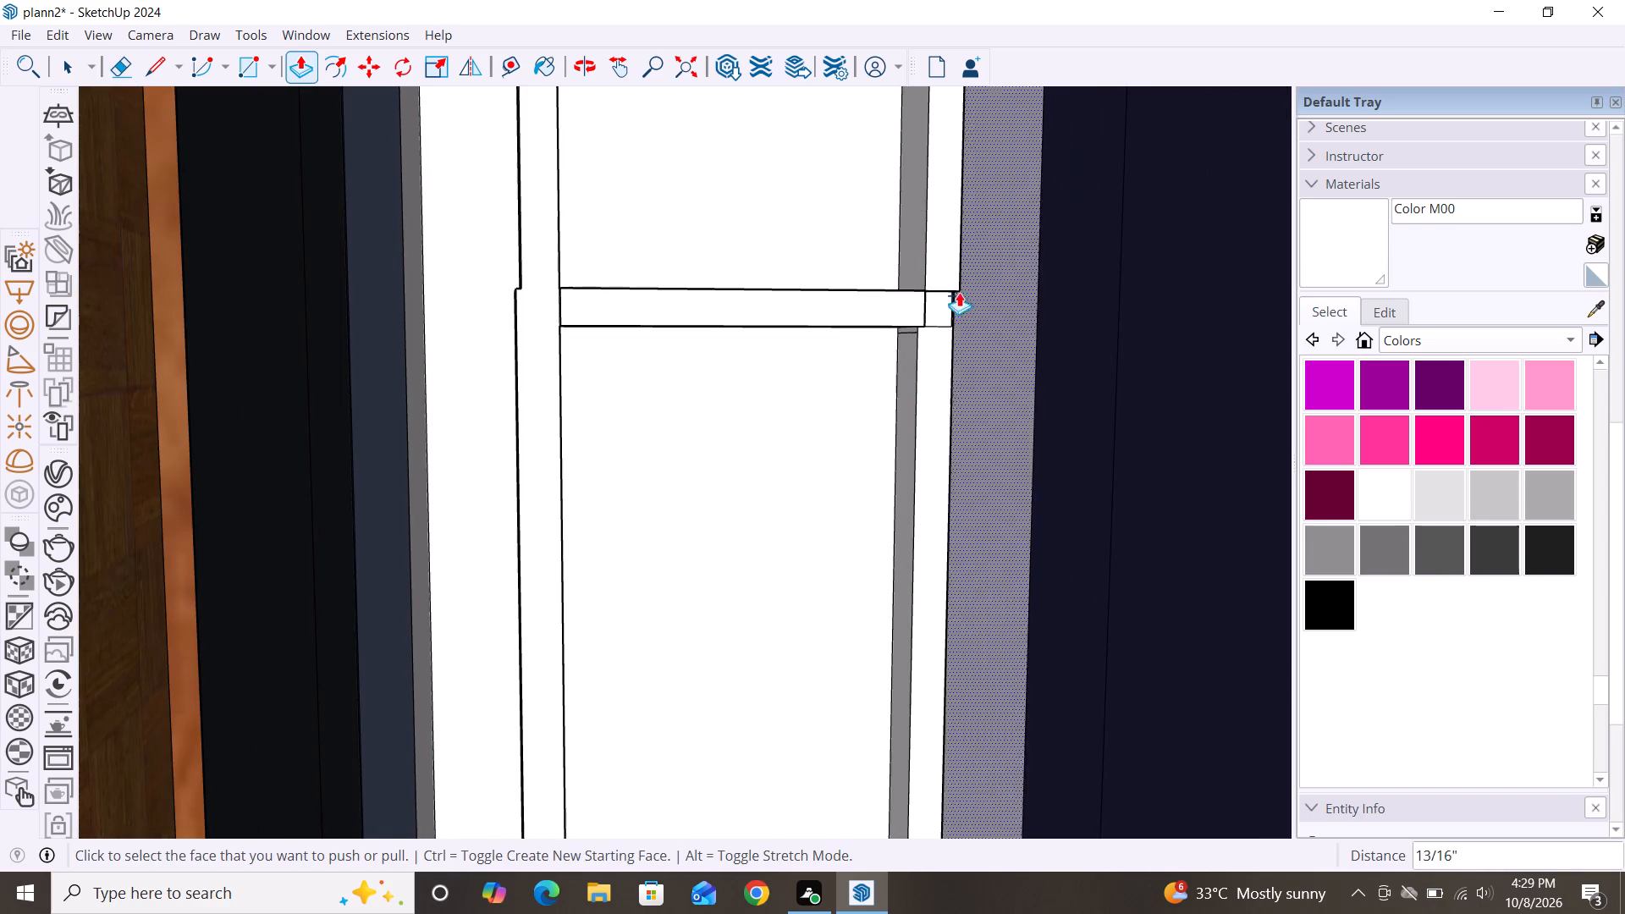
pyautogui.scroll(4, 951, 306)
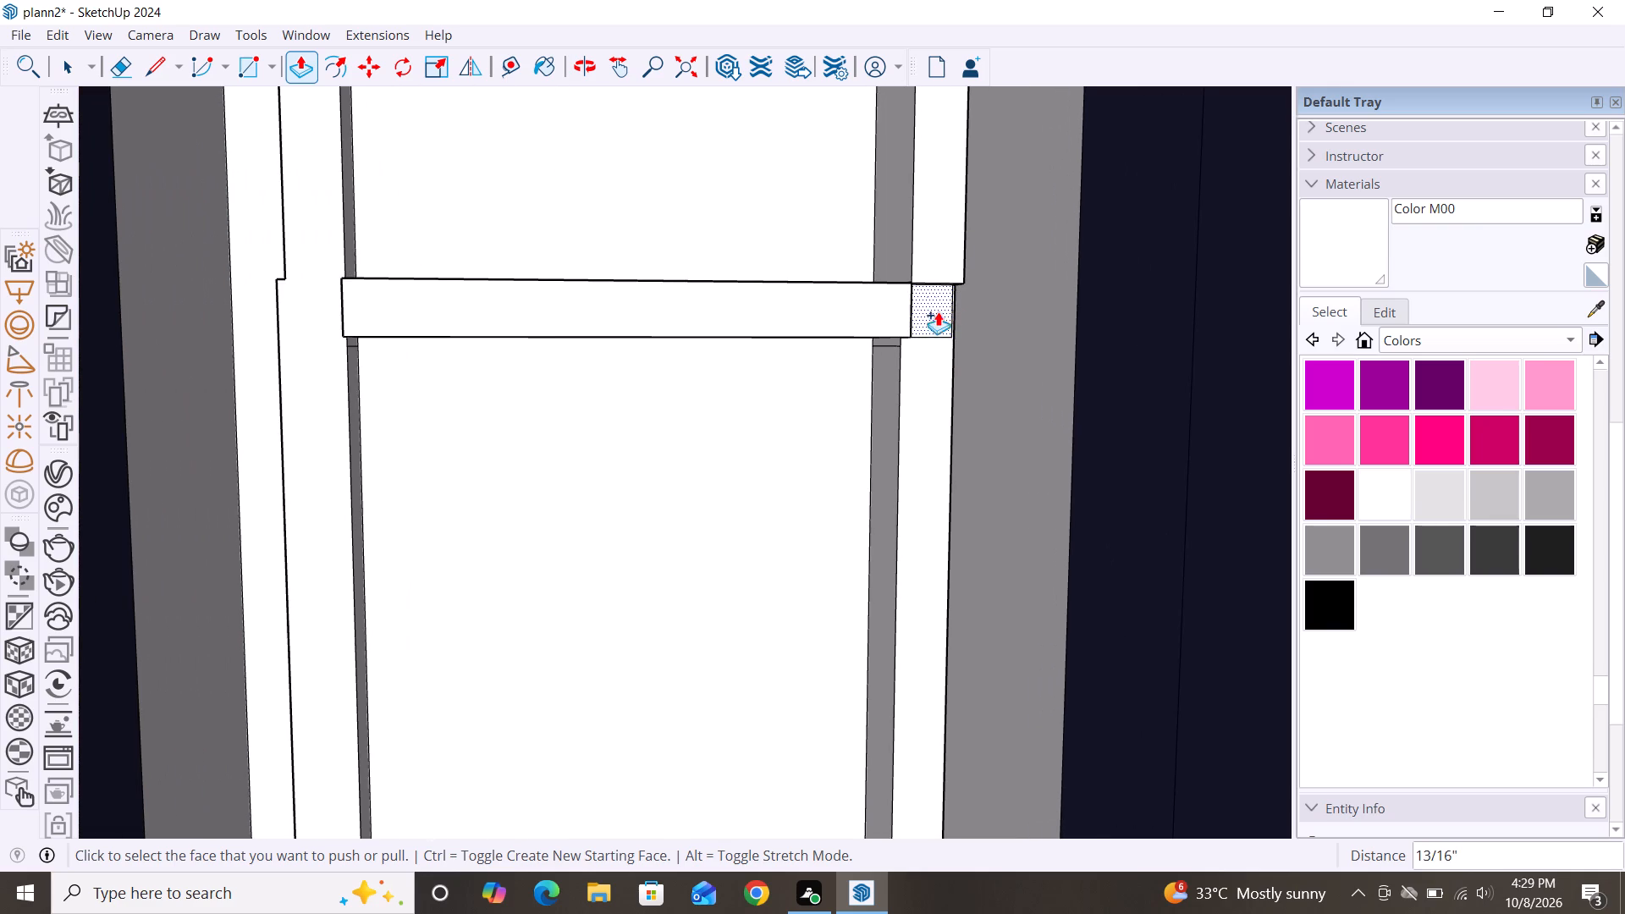
pyautogui.click(934, 296)
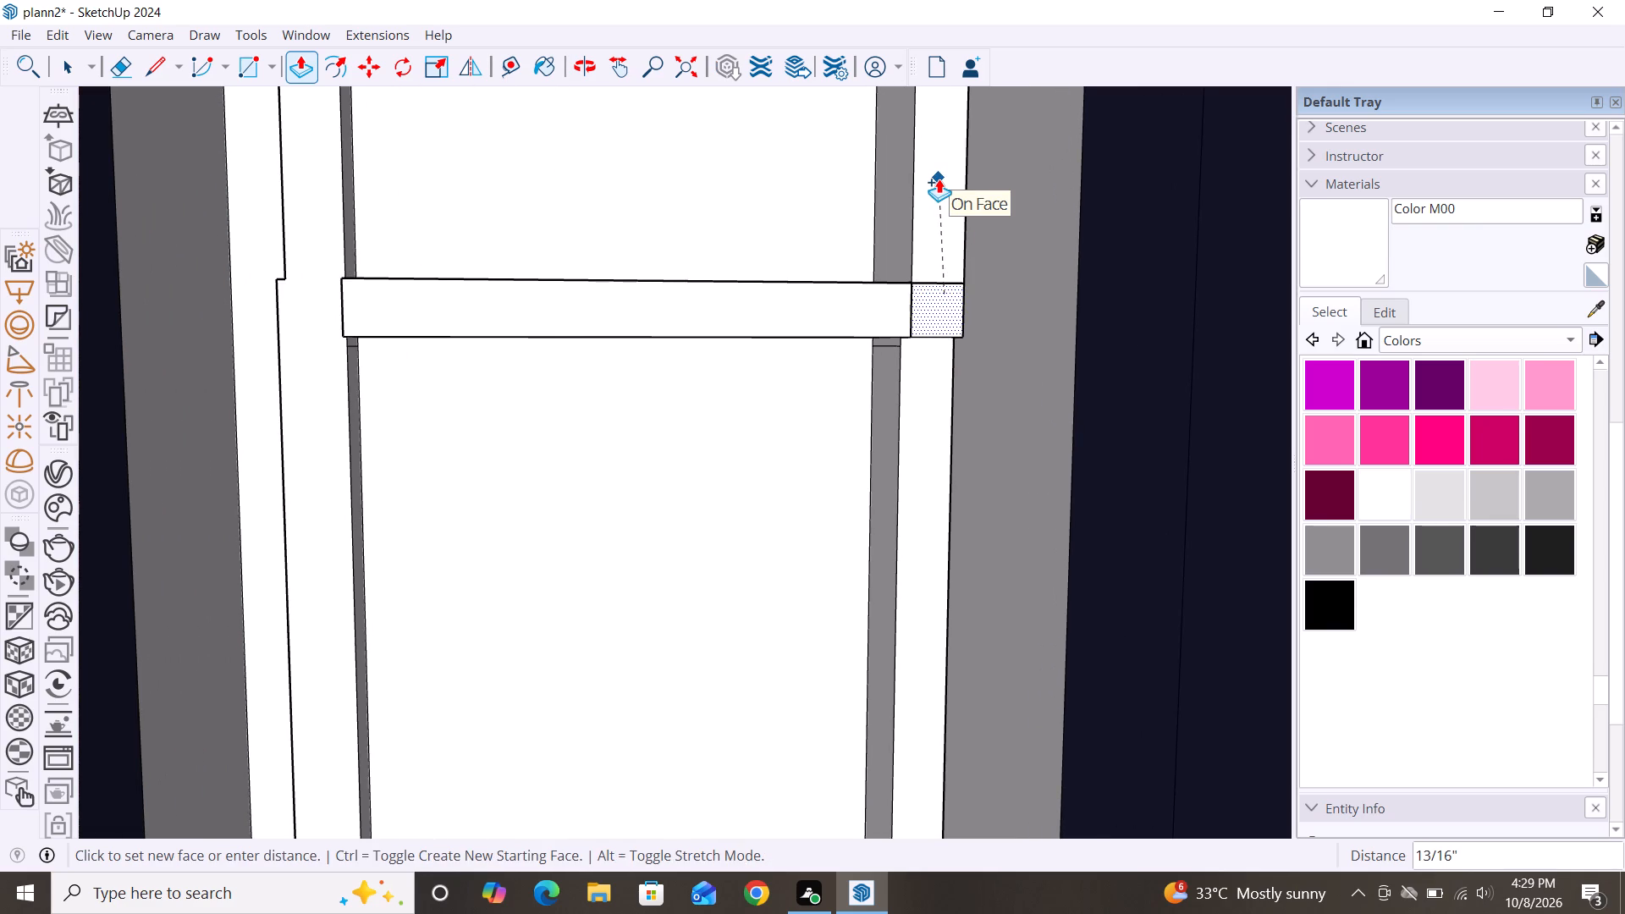
pyautogui.click(939, 179)
# Push/Pull the left frame strip's face 13/16" to align with the face of the lowest crossbar.
pyautogui.scroll(-4, 885, 343)
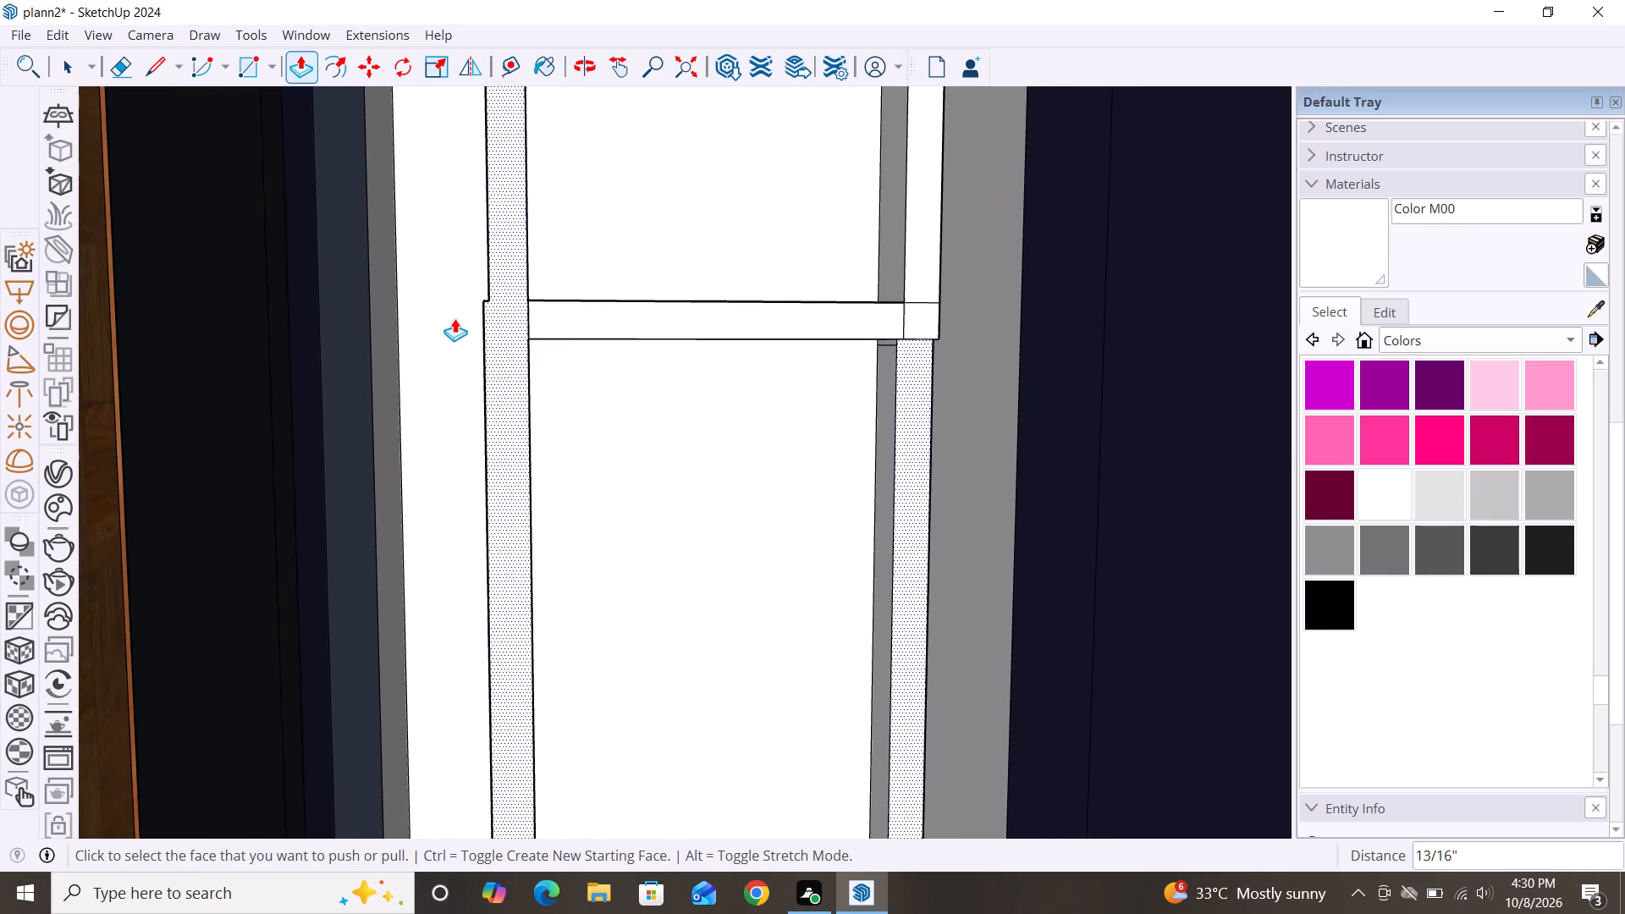
pyautogui.scroll(4, 454, 318)
pyautogui.click(555, 335)
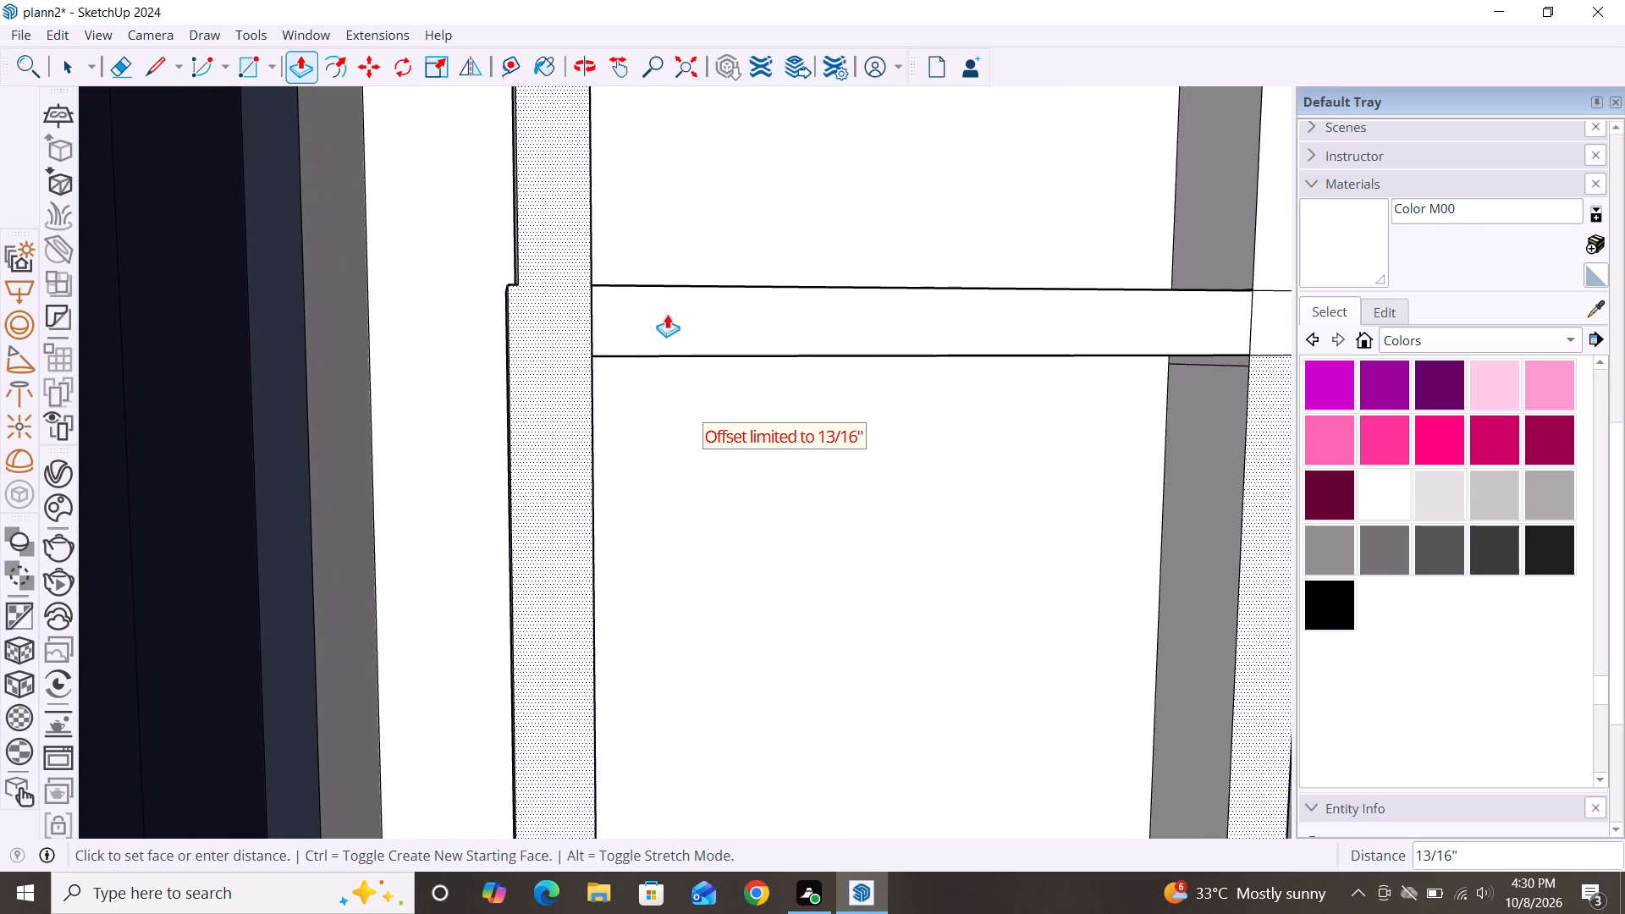
pyautogui.press('Escape')
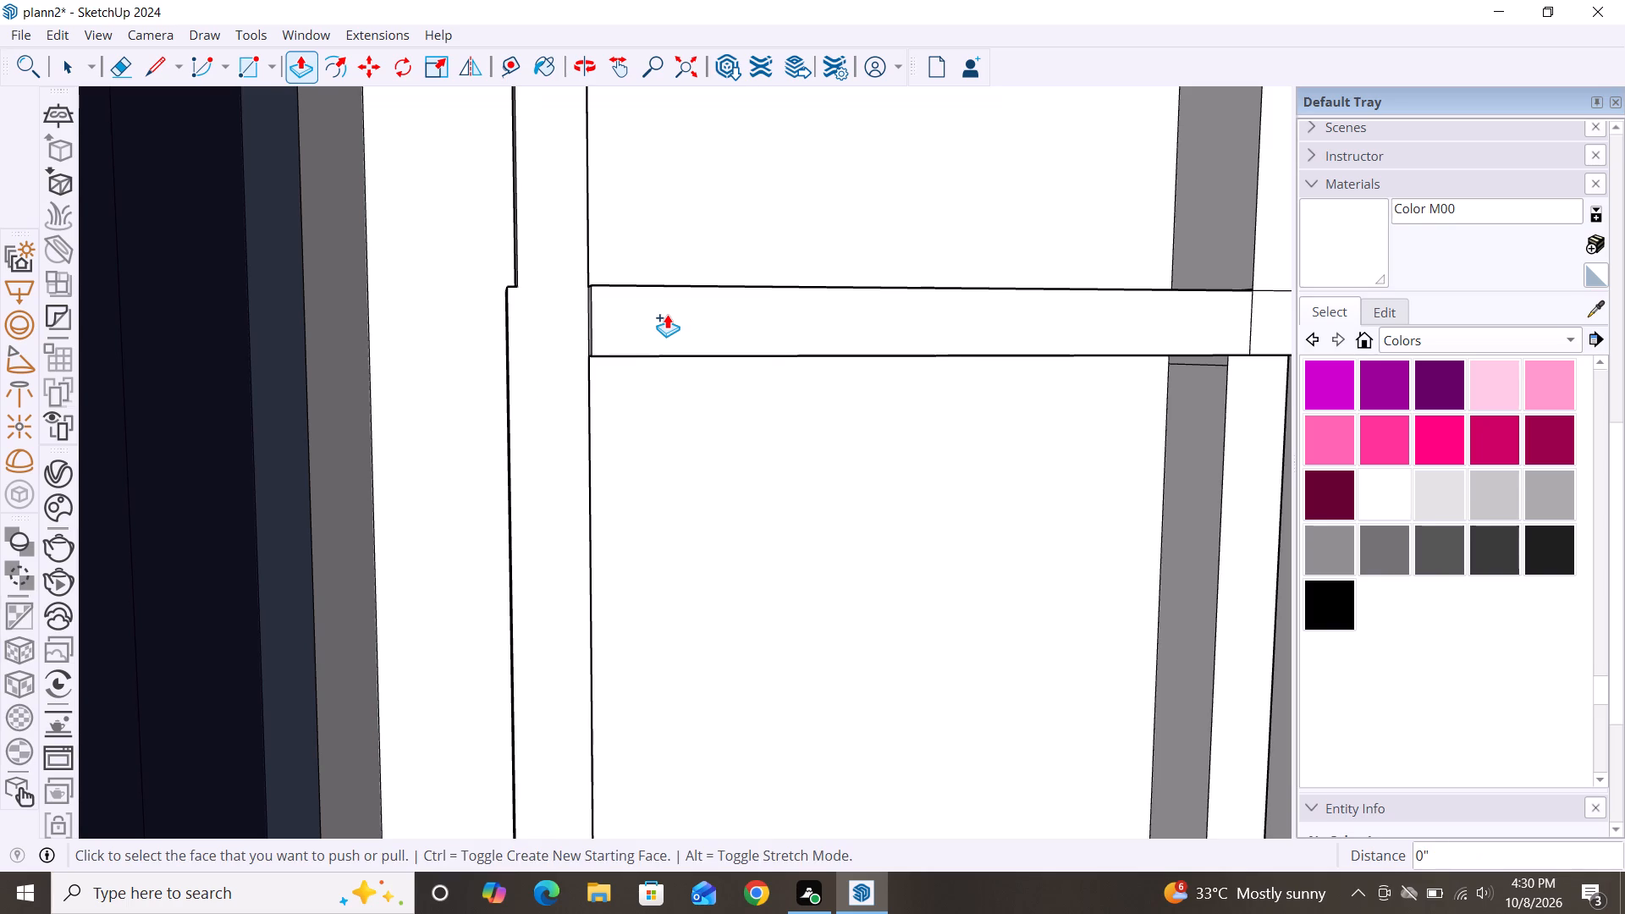
pyautogui.click(544, 357)
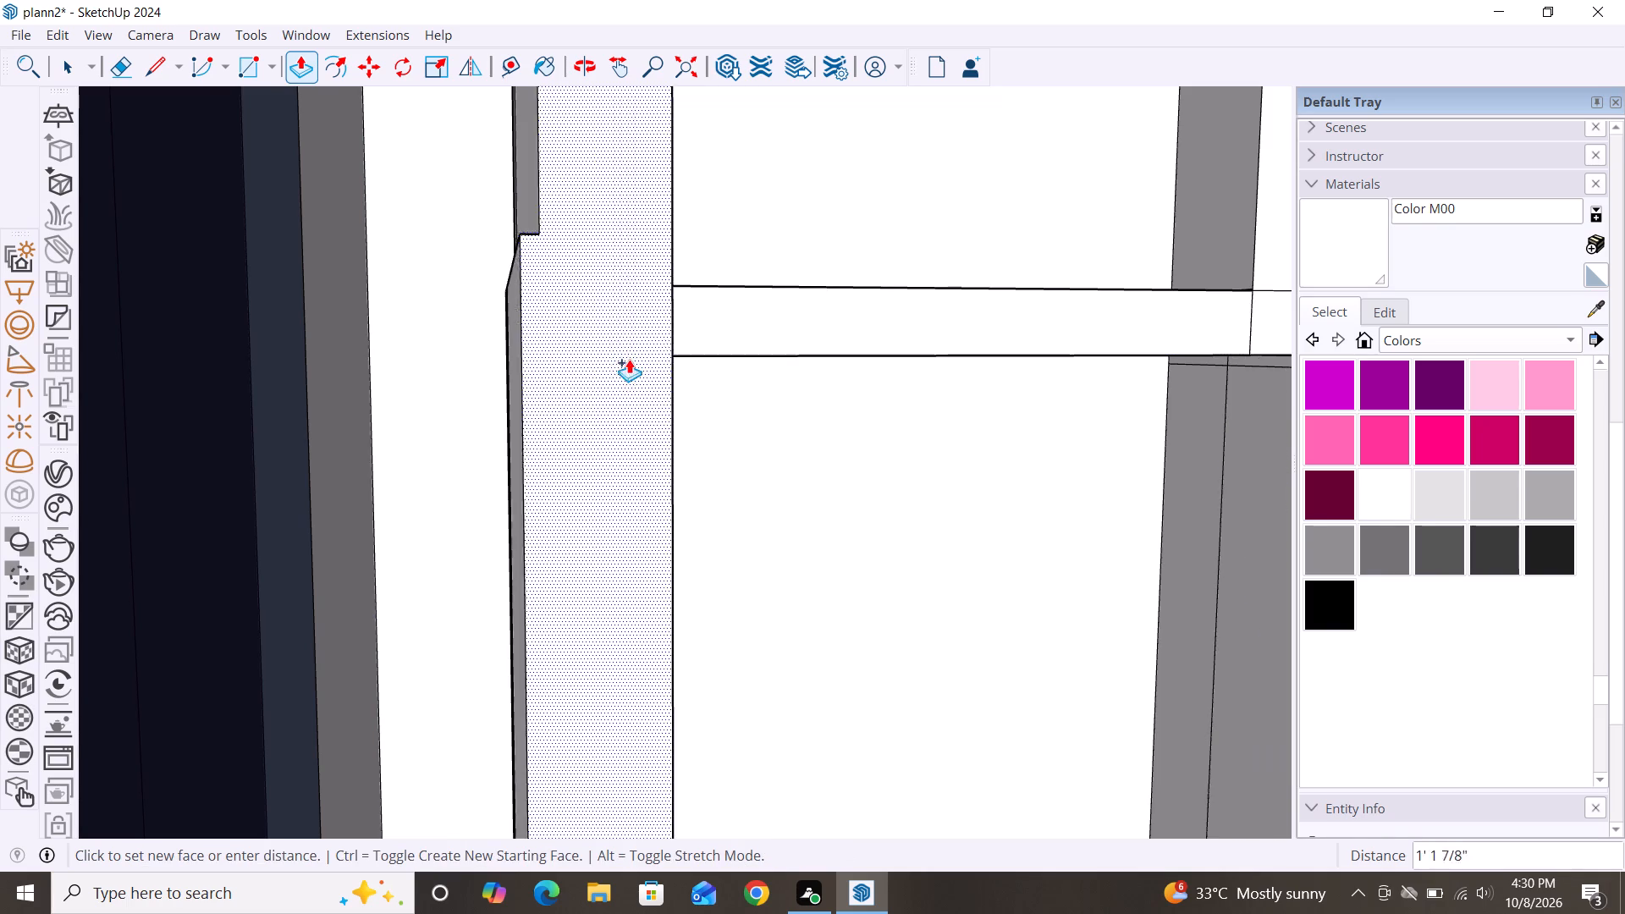
pyautogui.click(720, 331)
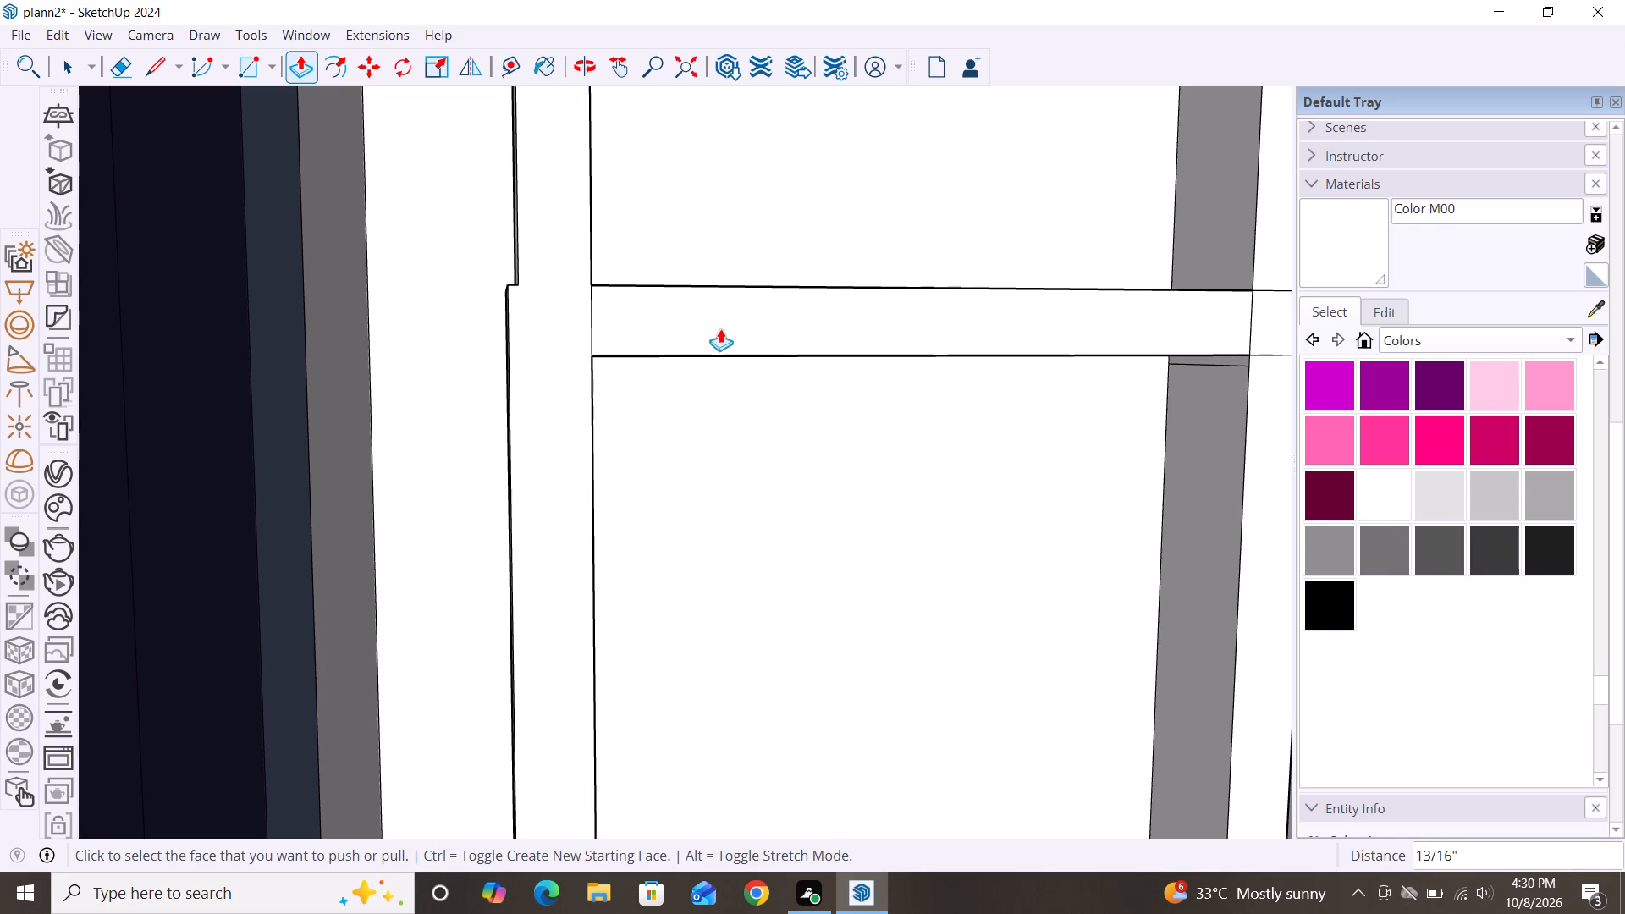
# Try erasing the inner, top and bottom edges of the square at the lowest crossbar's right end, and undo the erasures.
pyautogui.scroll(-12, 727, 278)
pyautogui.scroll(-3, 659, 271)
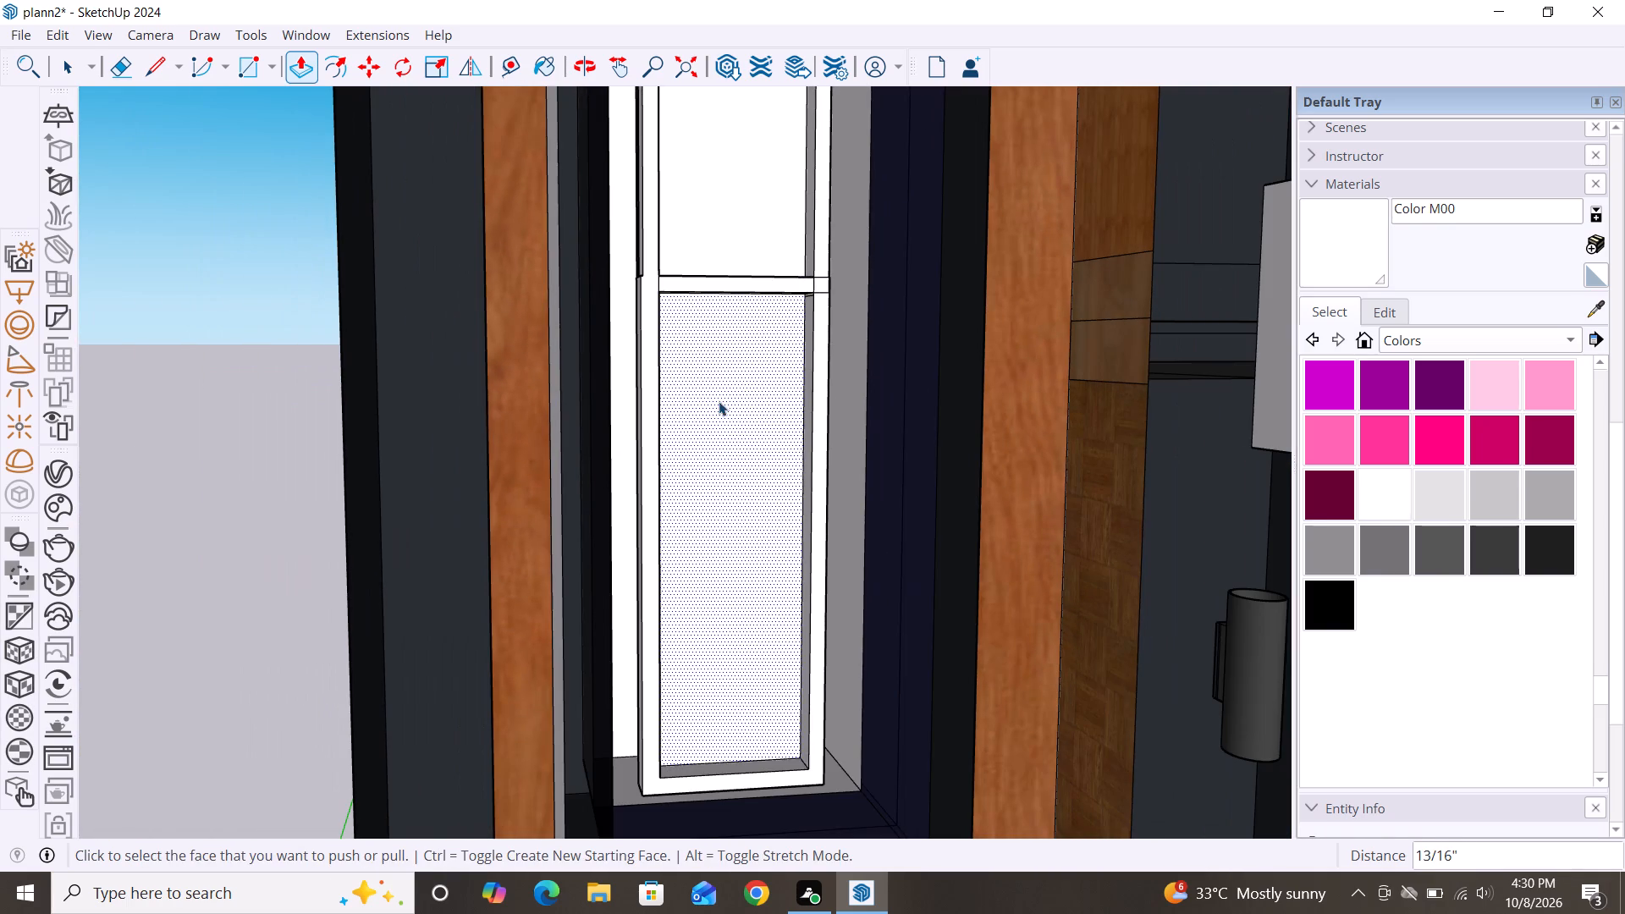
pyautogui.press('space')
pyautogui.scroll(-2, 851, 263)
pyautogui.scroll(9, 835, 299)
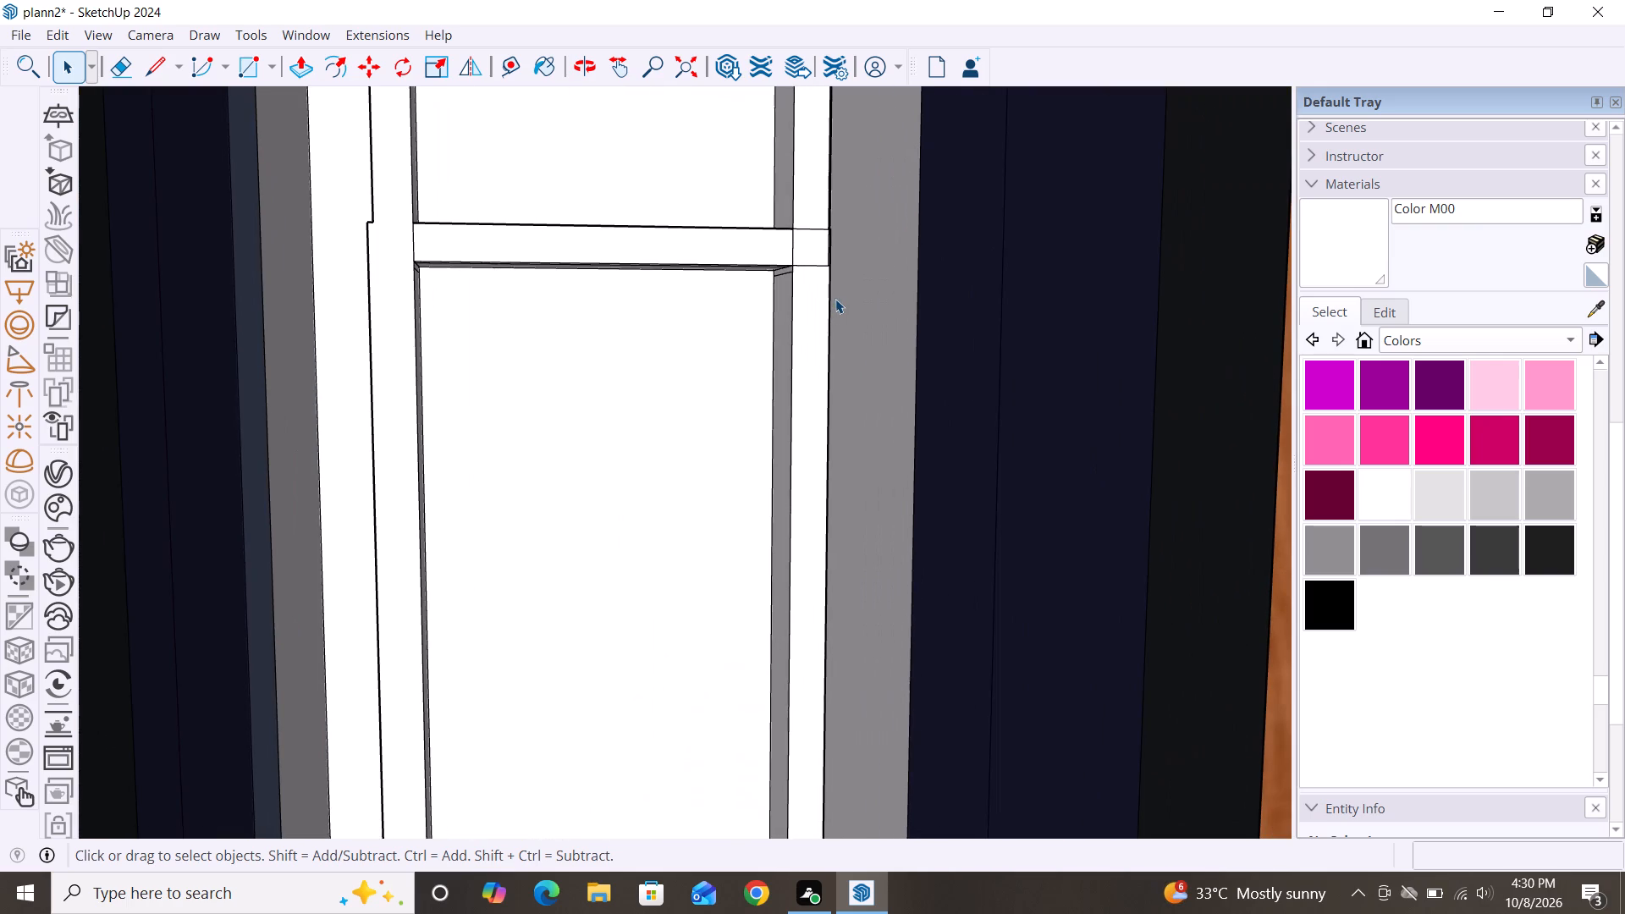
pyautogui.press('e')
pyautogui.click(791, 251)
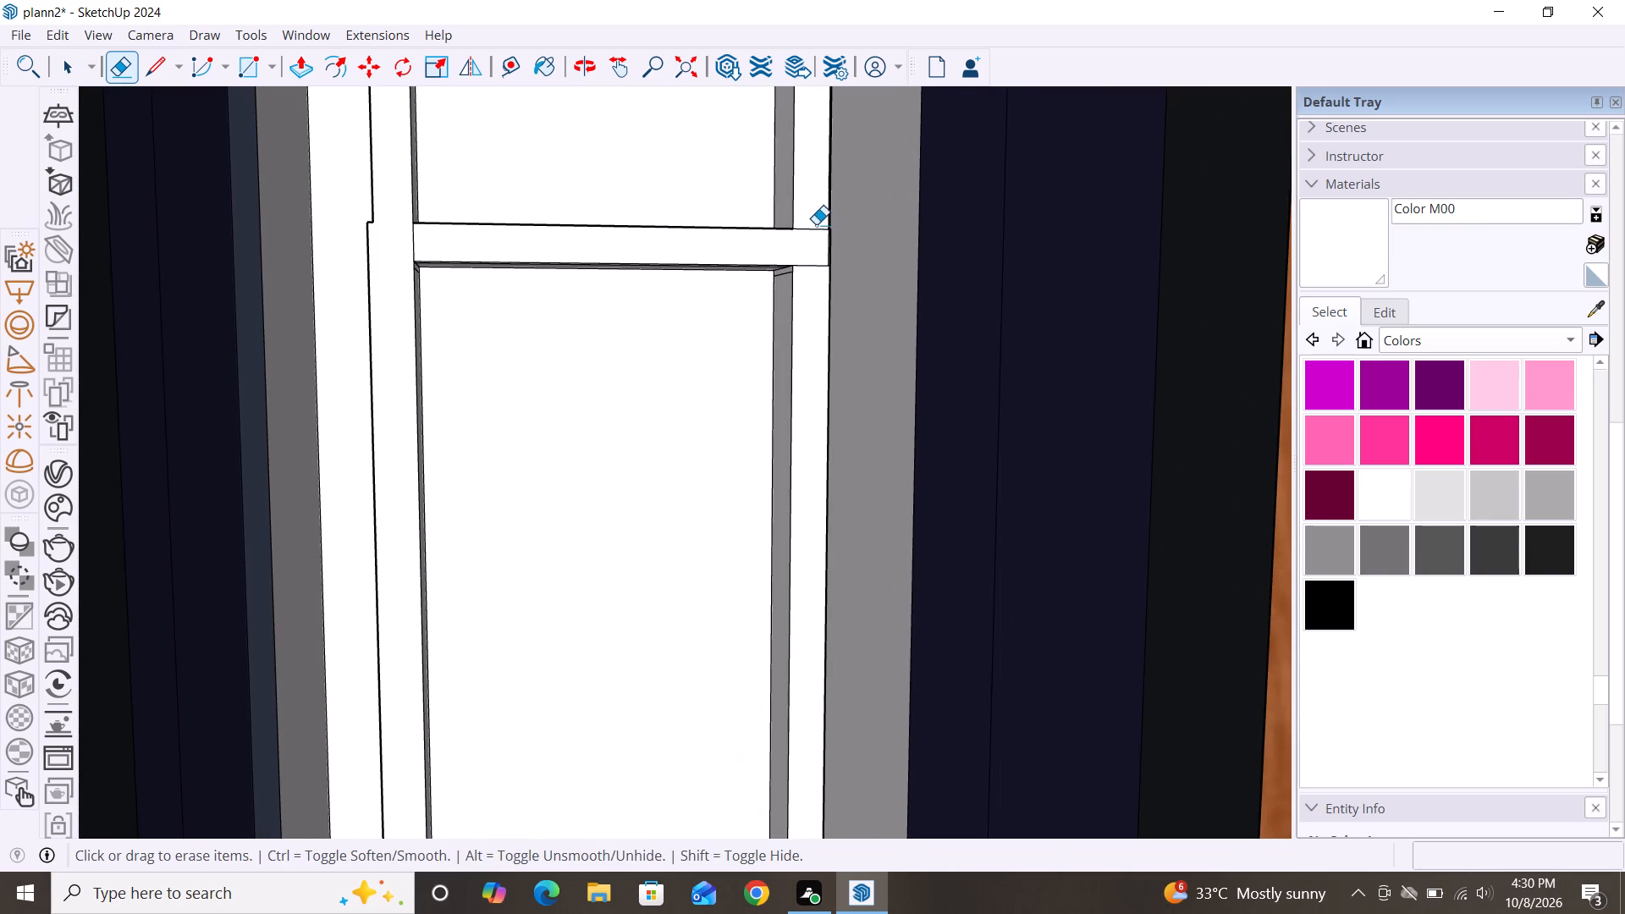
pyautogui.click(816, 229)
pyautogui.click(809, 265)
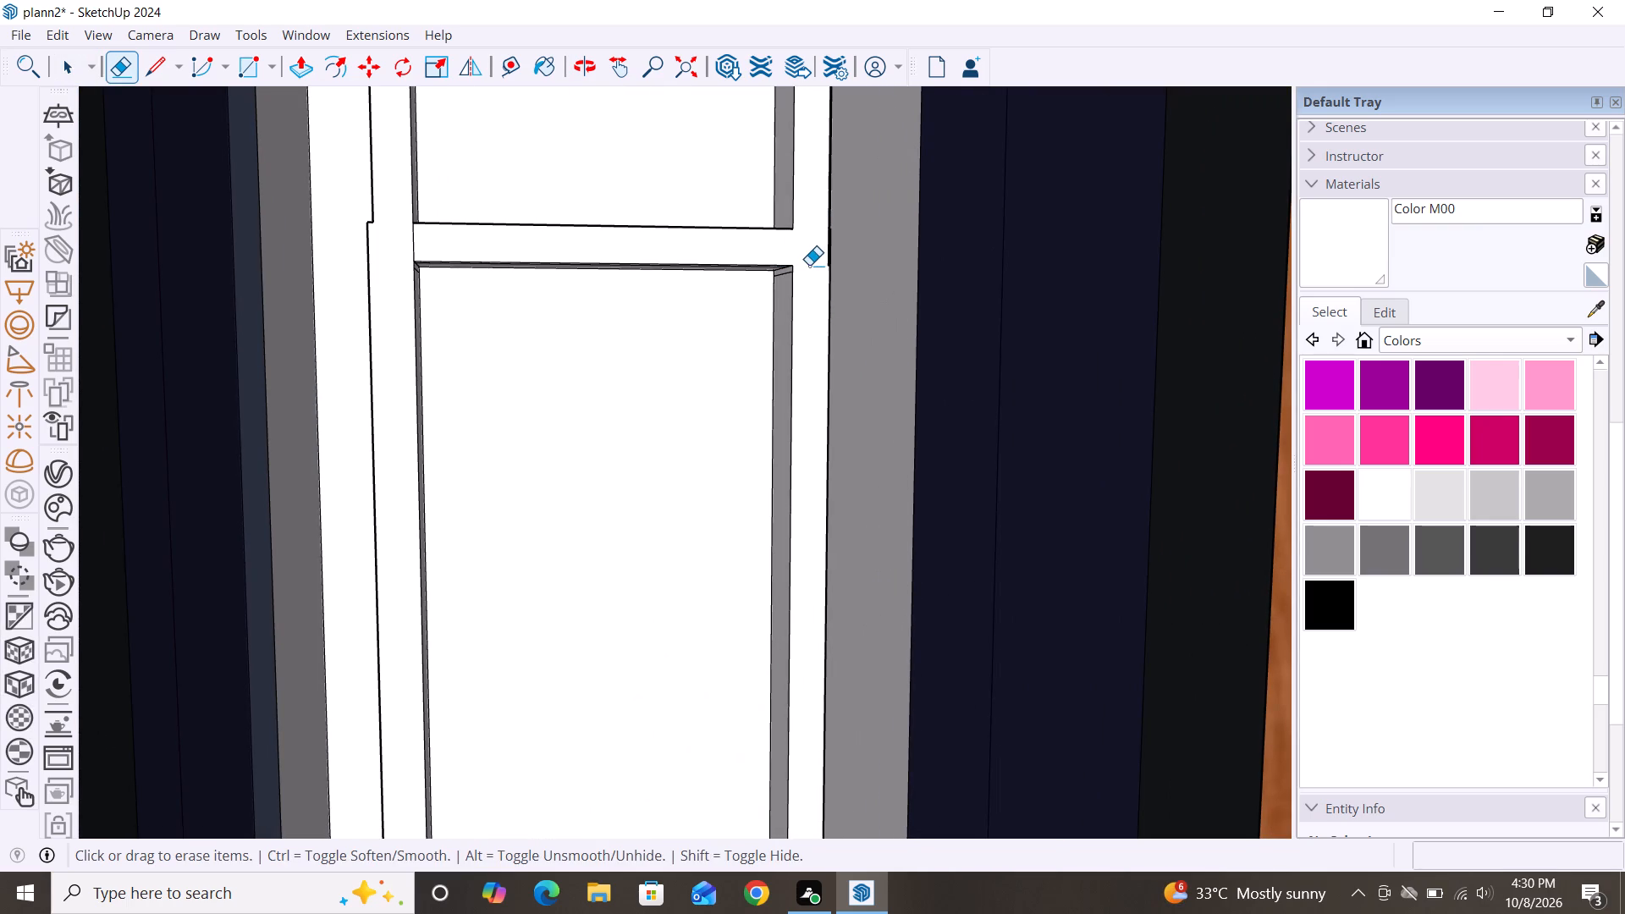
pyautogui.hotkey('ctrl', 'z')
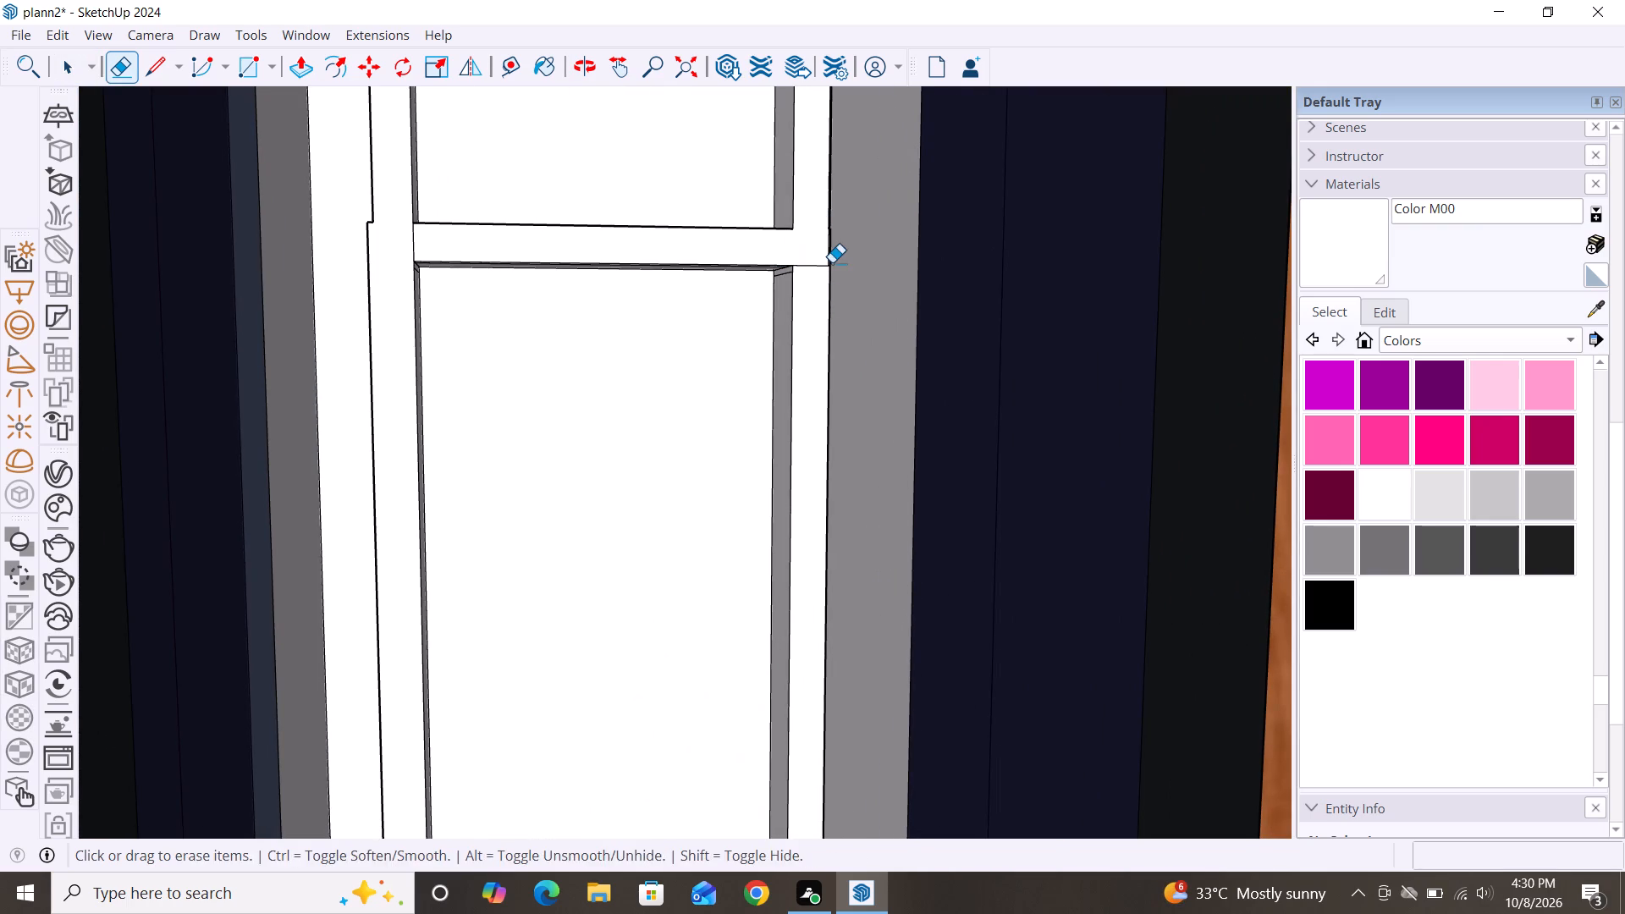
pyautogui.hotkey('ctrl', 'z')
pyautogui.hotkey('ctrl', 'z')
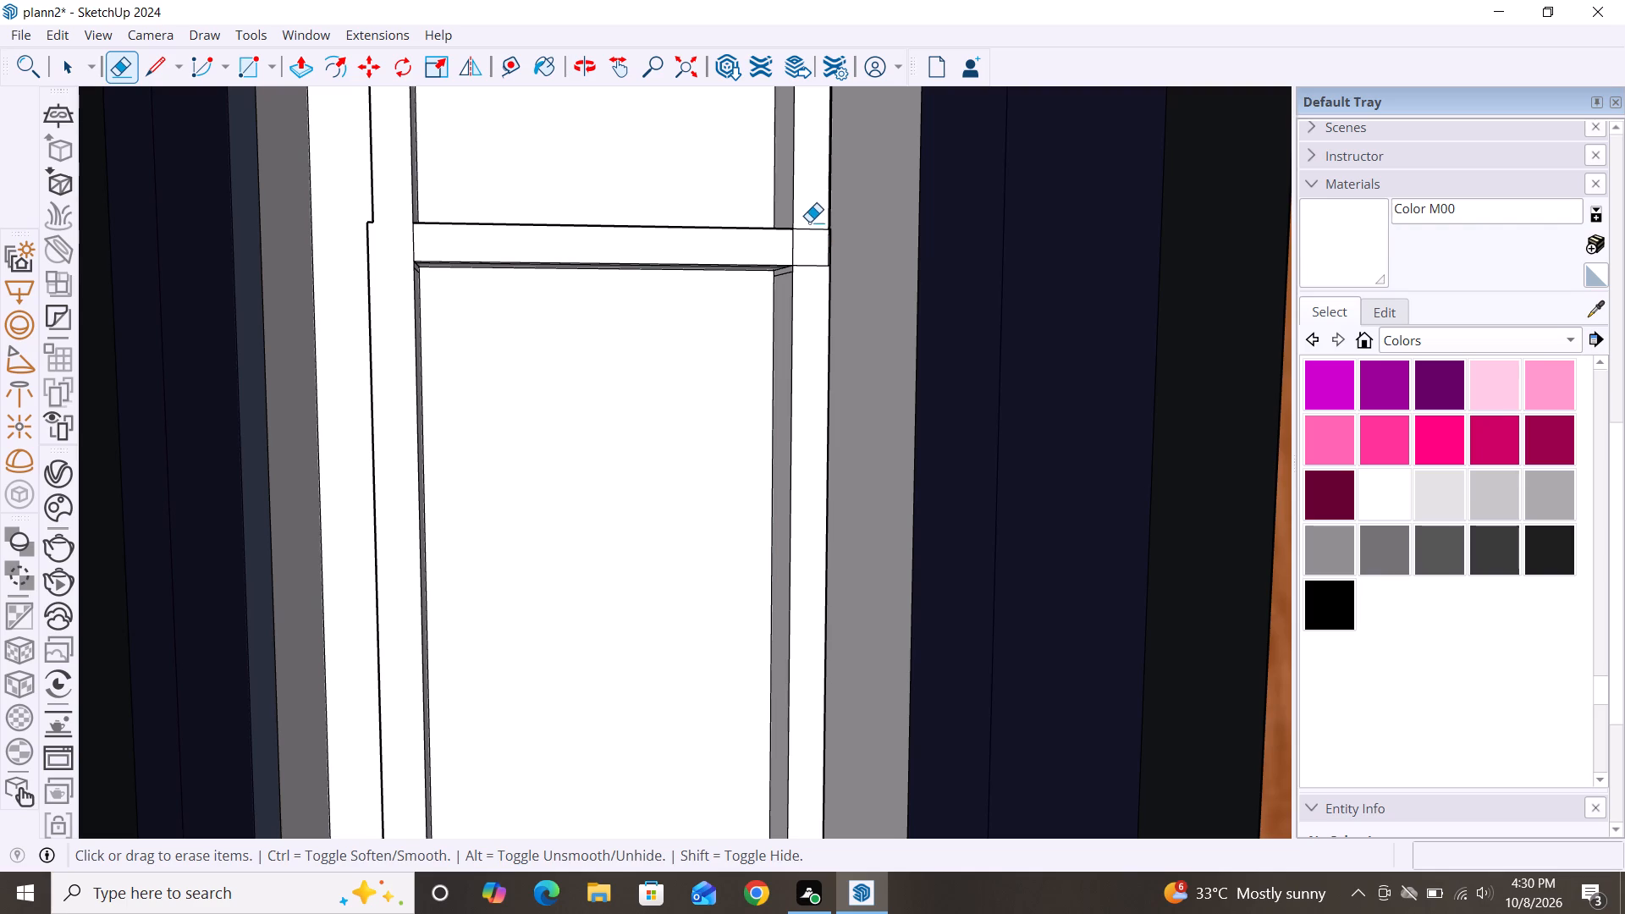
# Erase the top and bottom edges of the square where the right frame strip meets the lowest crossbar.
pyautogui.click(812, 226)
pyautogui.click(812, 228)
pyautogui.click(812, 263)
pyautogui.click(813, 265)
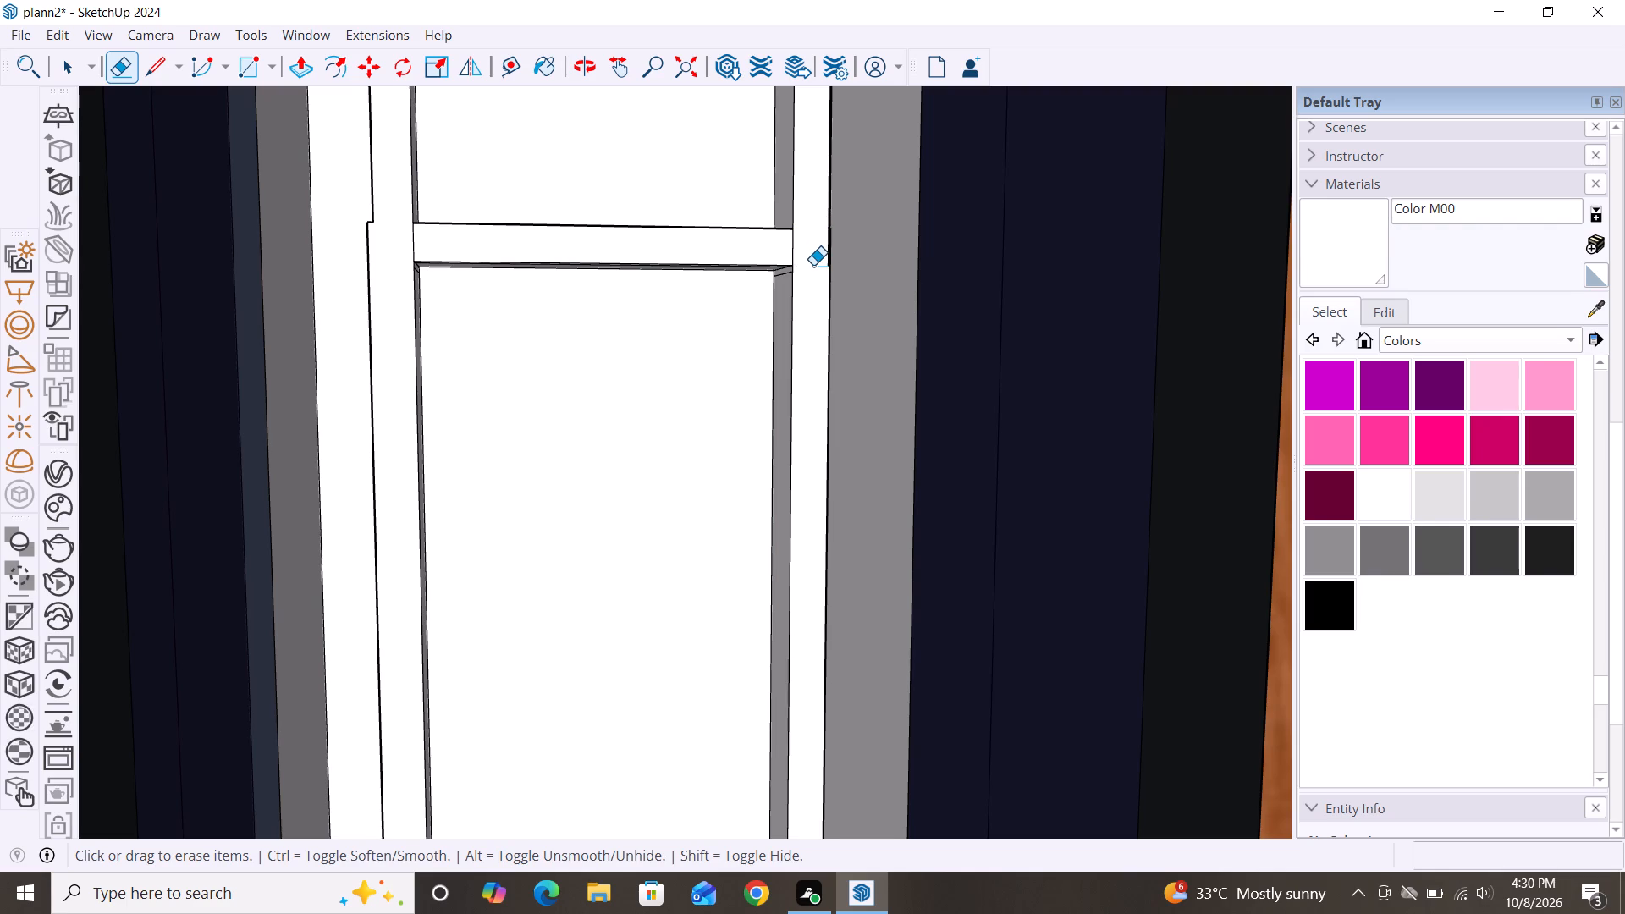
# Erase the leftover edge across the tower window's left frame strip at the joint with the crossbar above the lowest one.
pyautogui.scroll(-13, 817, 265)
pyautogui.scroll(-3, 954, 476)
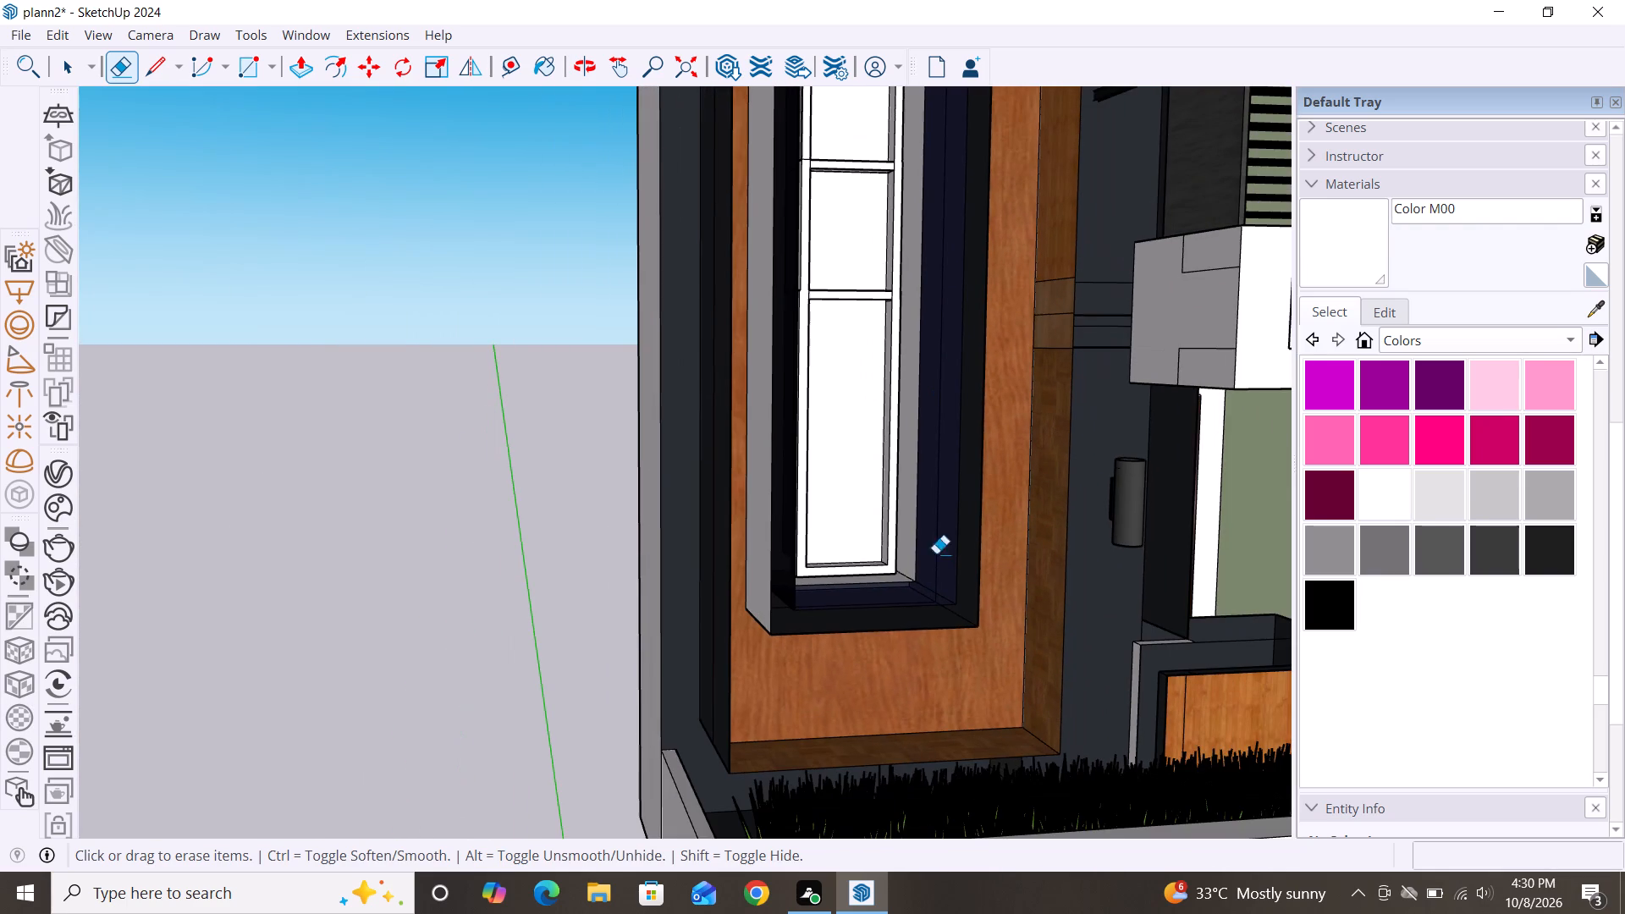
pyautogui.keyDown('alt'); pyautogui.moveTo(907, 674); pyautogui.dragTo(716, 696, button='middle'); pyautogui.keyUp('alt')
pyautogui.scroll(-4, 716, 398)
pyautogui.scroll(-2, 800, 442)
pyautogui.scroll(14, 739, 266)
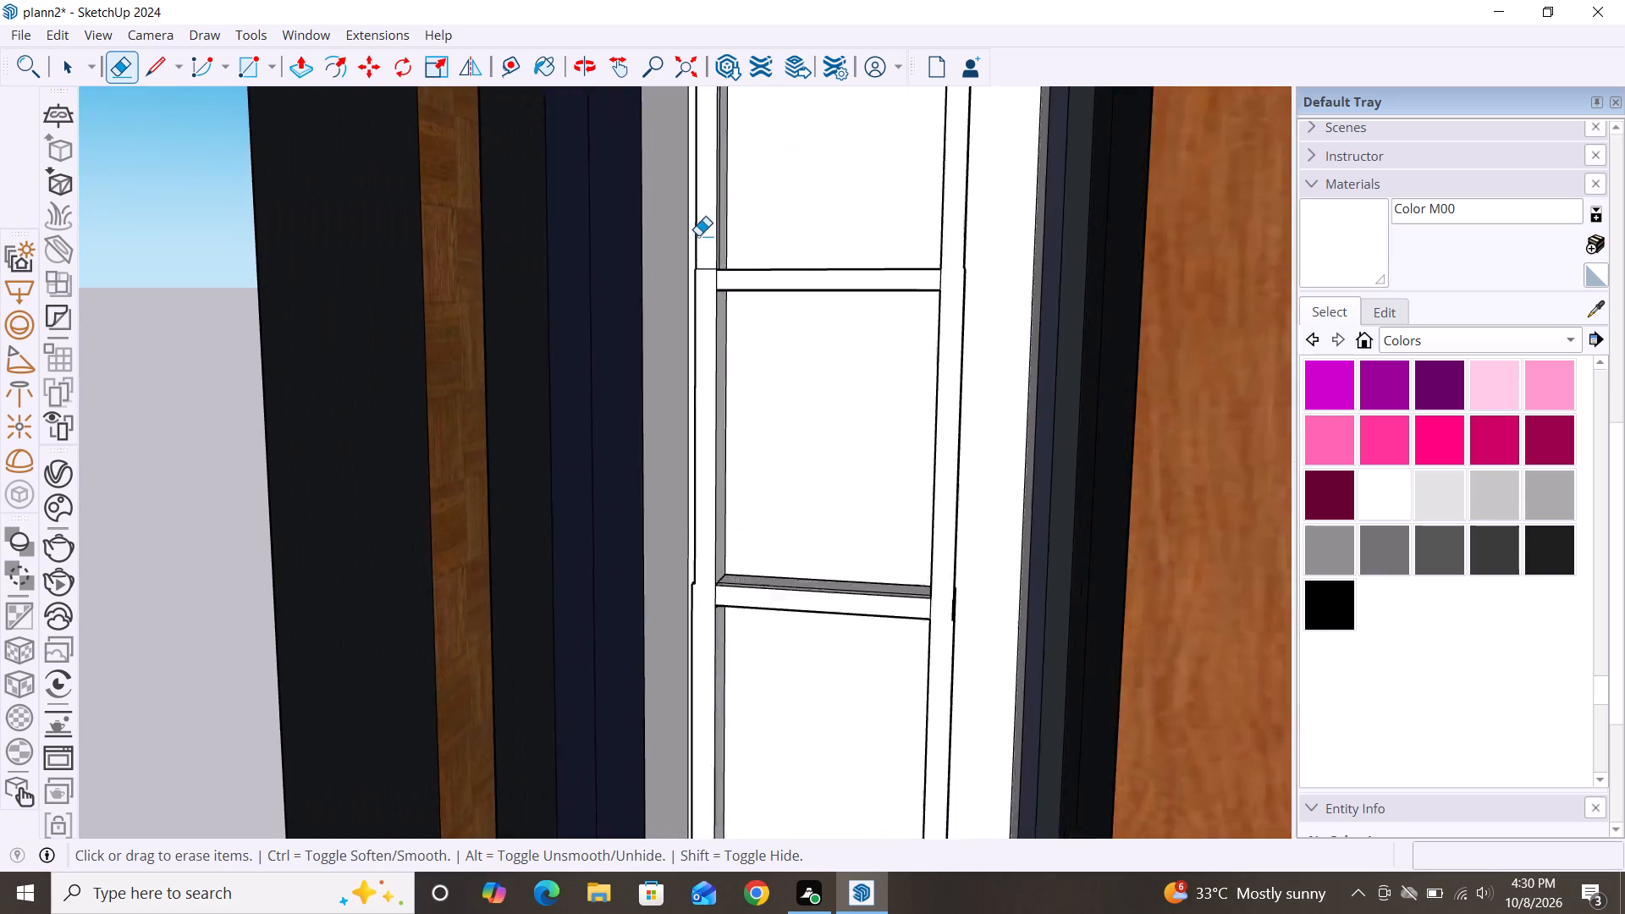
pyautogui.scroll(10, 698, 235)
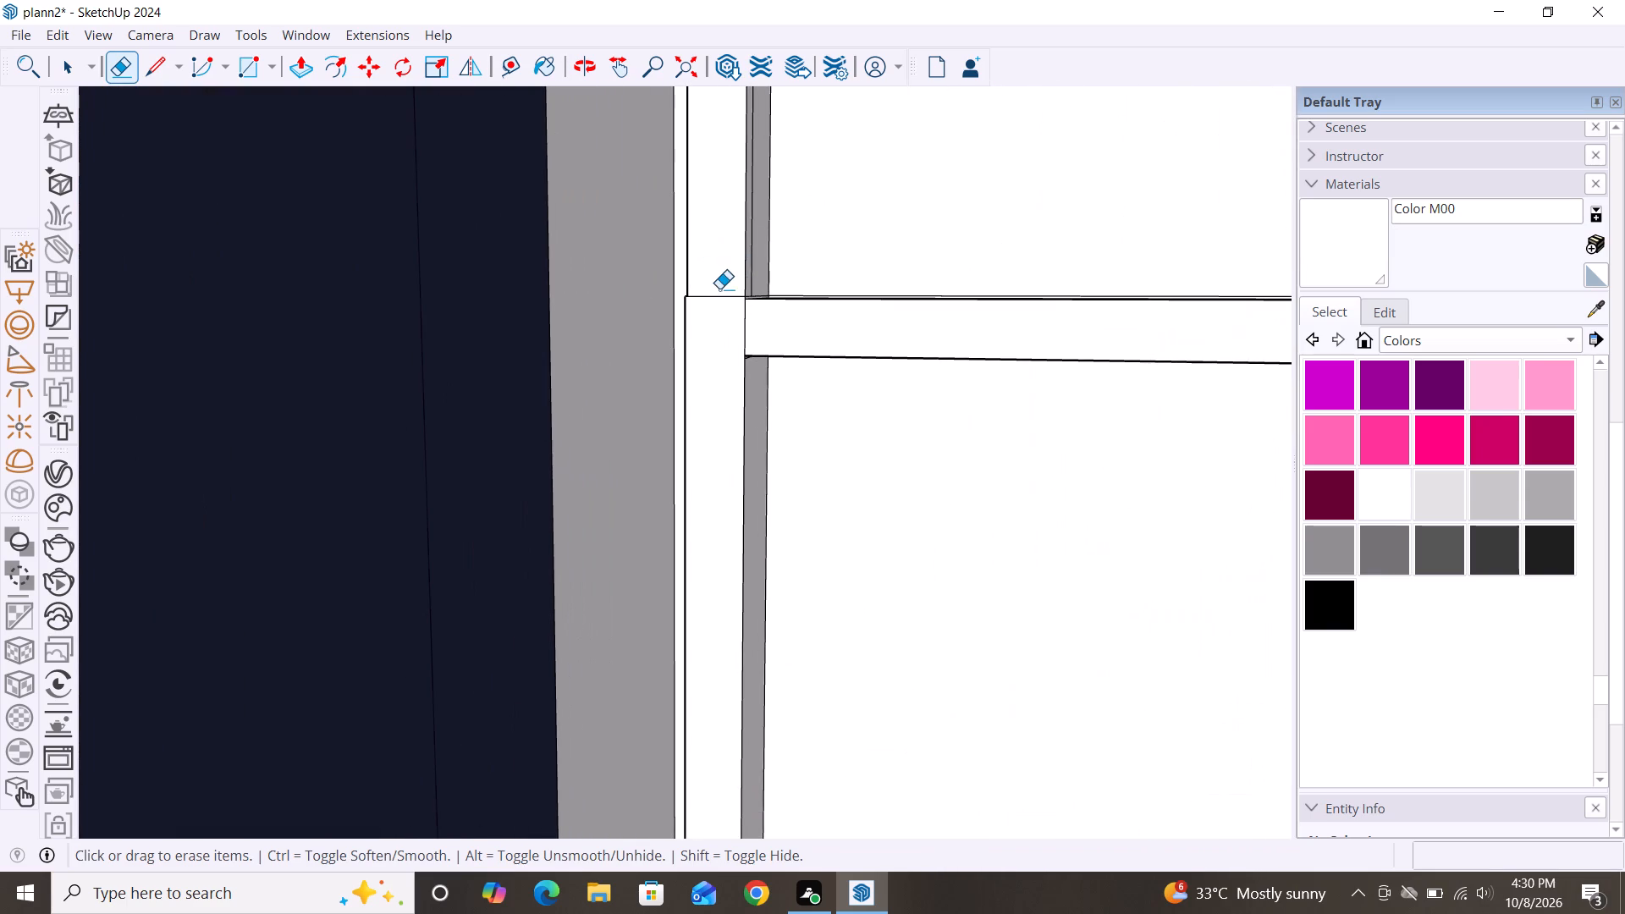
pyautogui.scroll(4, 719, 289)
pyautogui.click(718, 299)
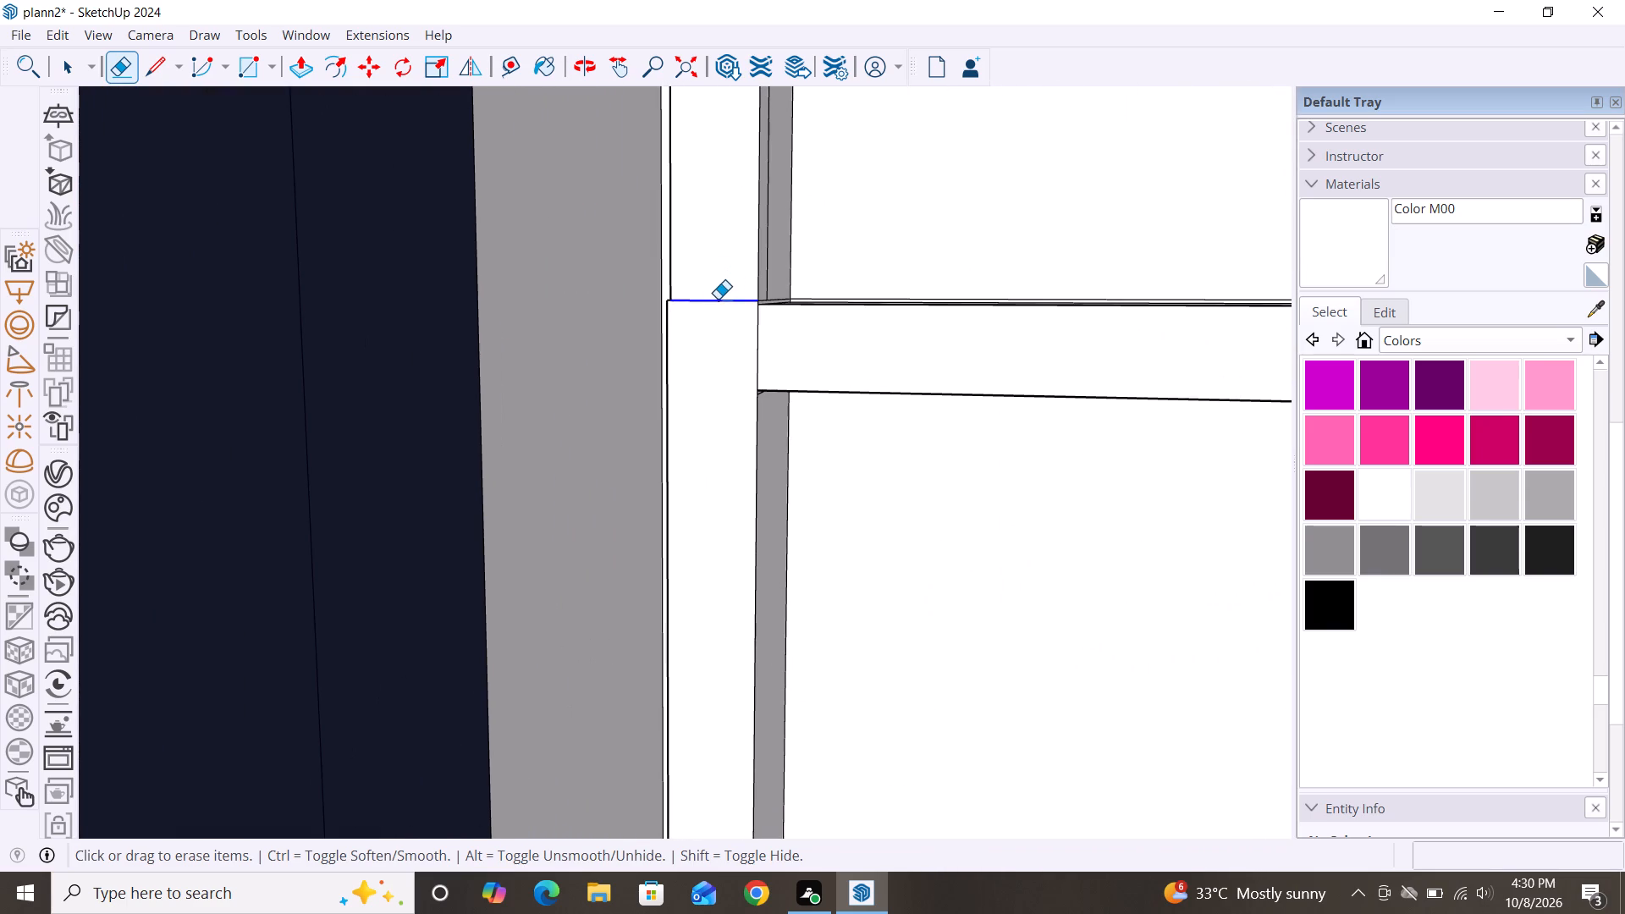
# Examine the tower window's frame and crossbar joints up close and within the whole front facade.
pyautogui.scroll(-10, 648, 307)
pyautogui.scroll(-4, 732, 381)
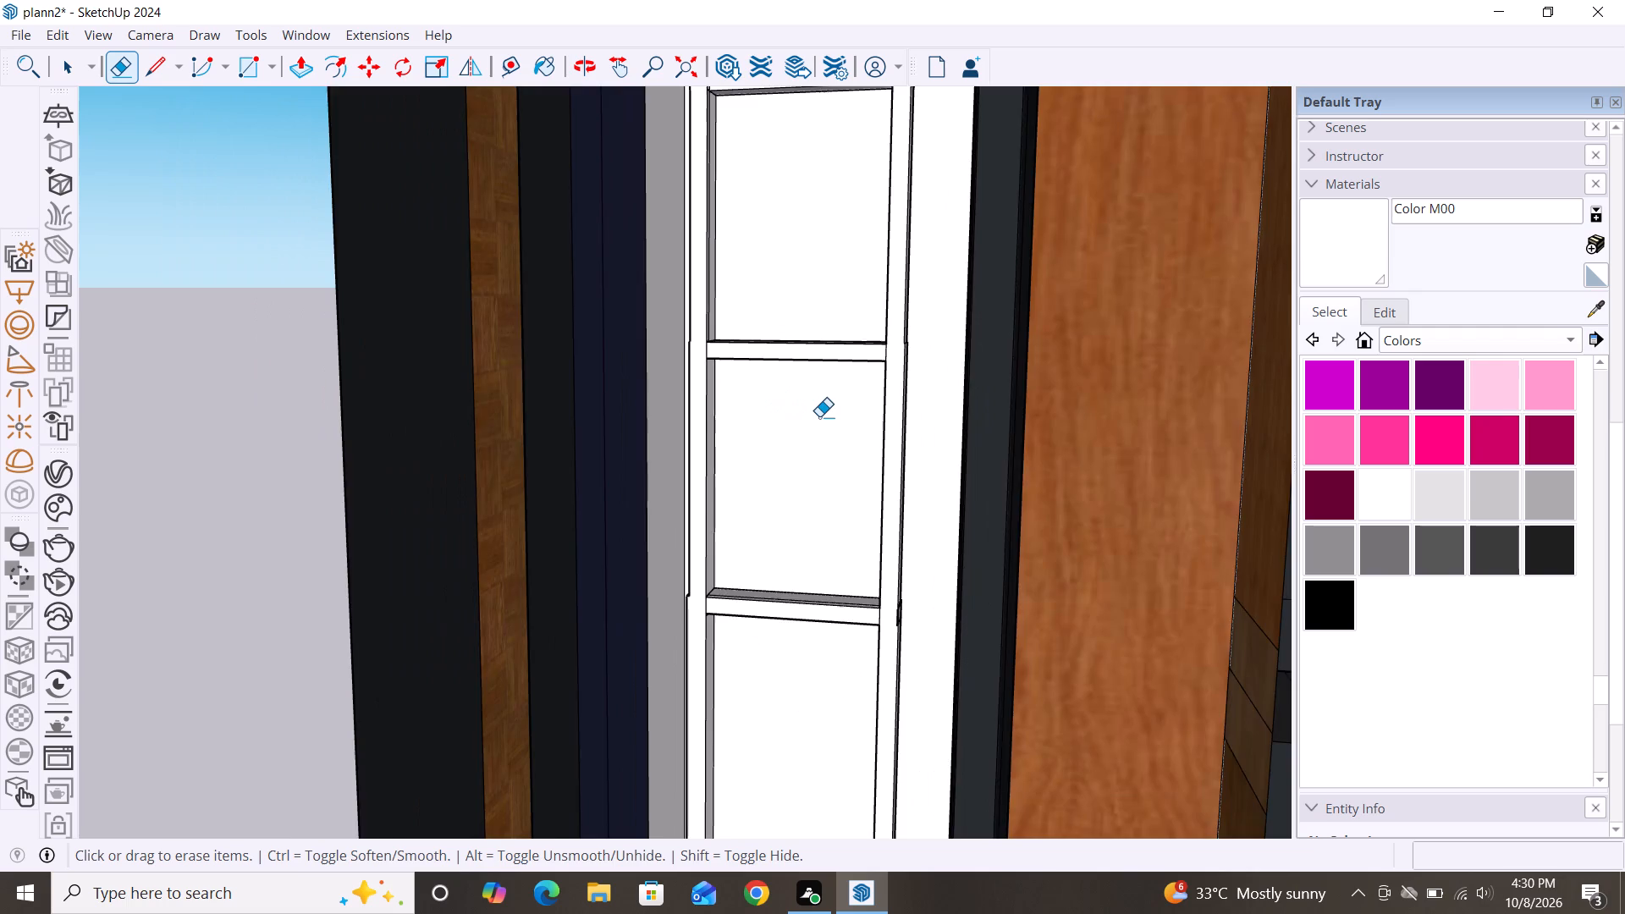
pyautogui.scroll(-7, 819, 416)
pyautogui.moveTo(842, 467); pyautogui.dragTo(919, 467, button='middle')
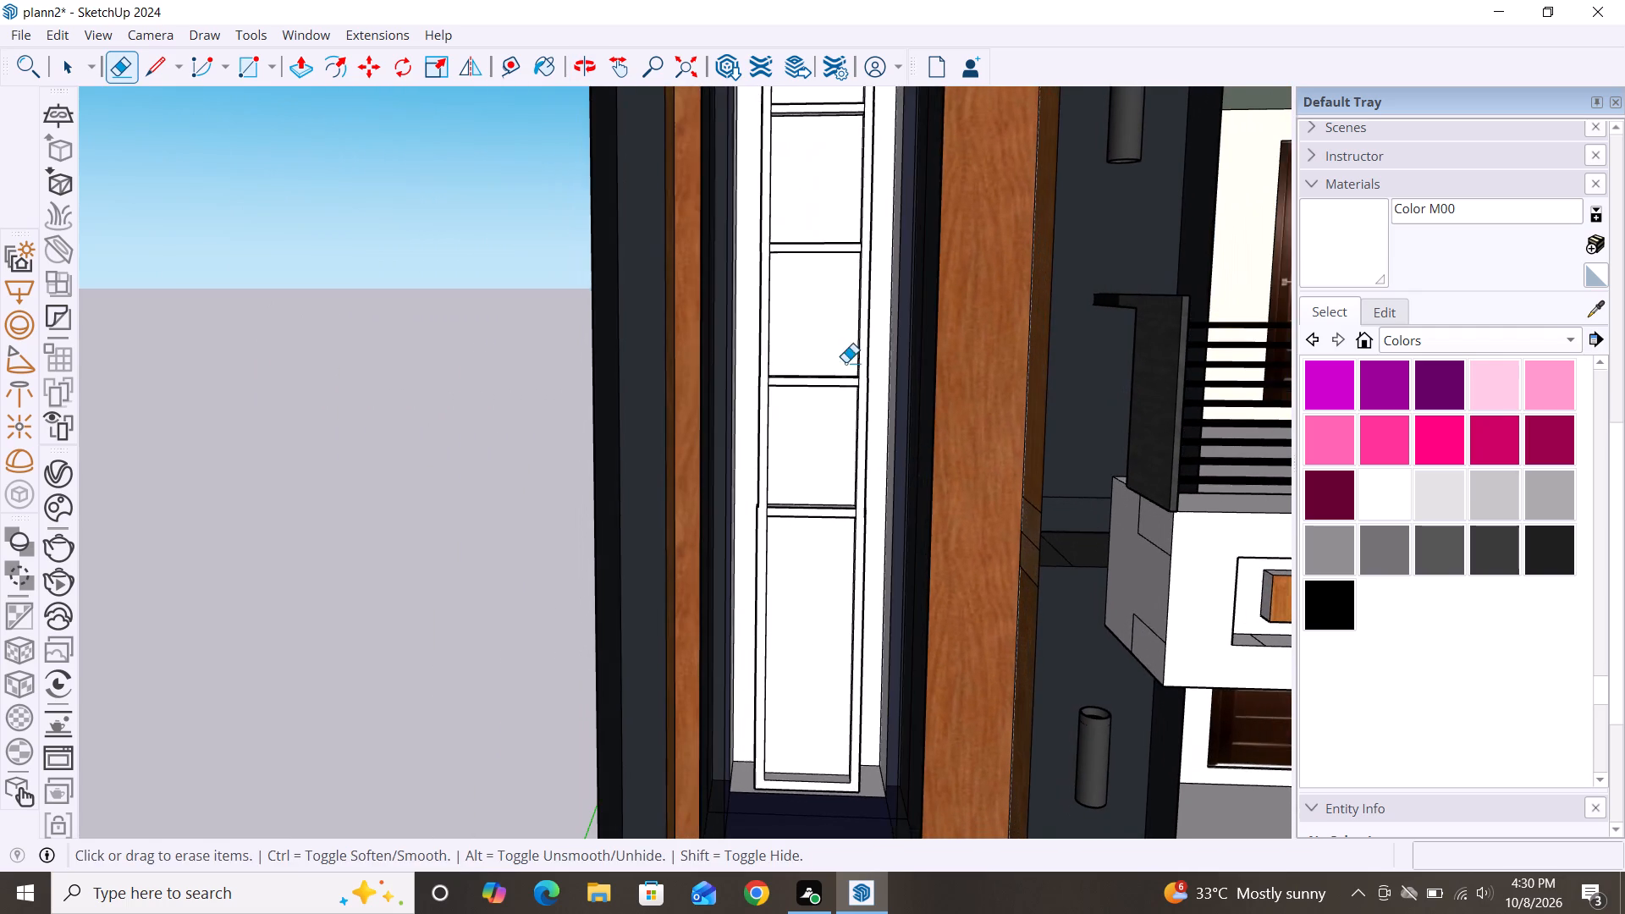
pyautogui.scroll(-10, 854, 395)
pyautogui.scroll(3, 833, 232)
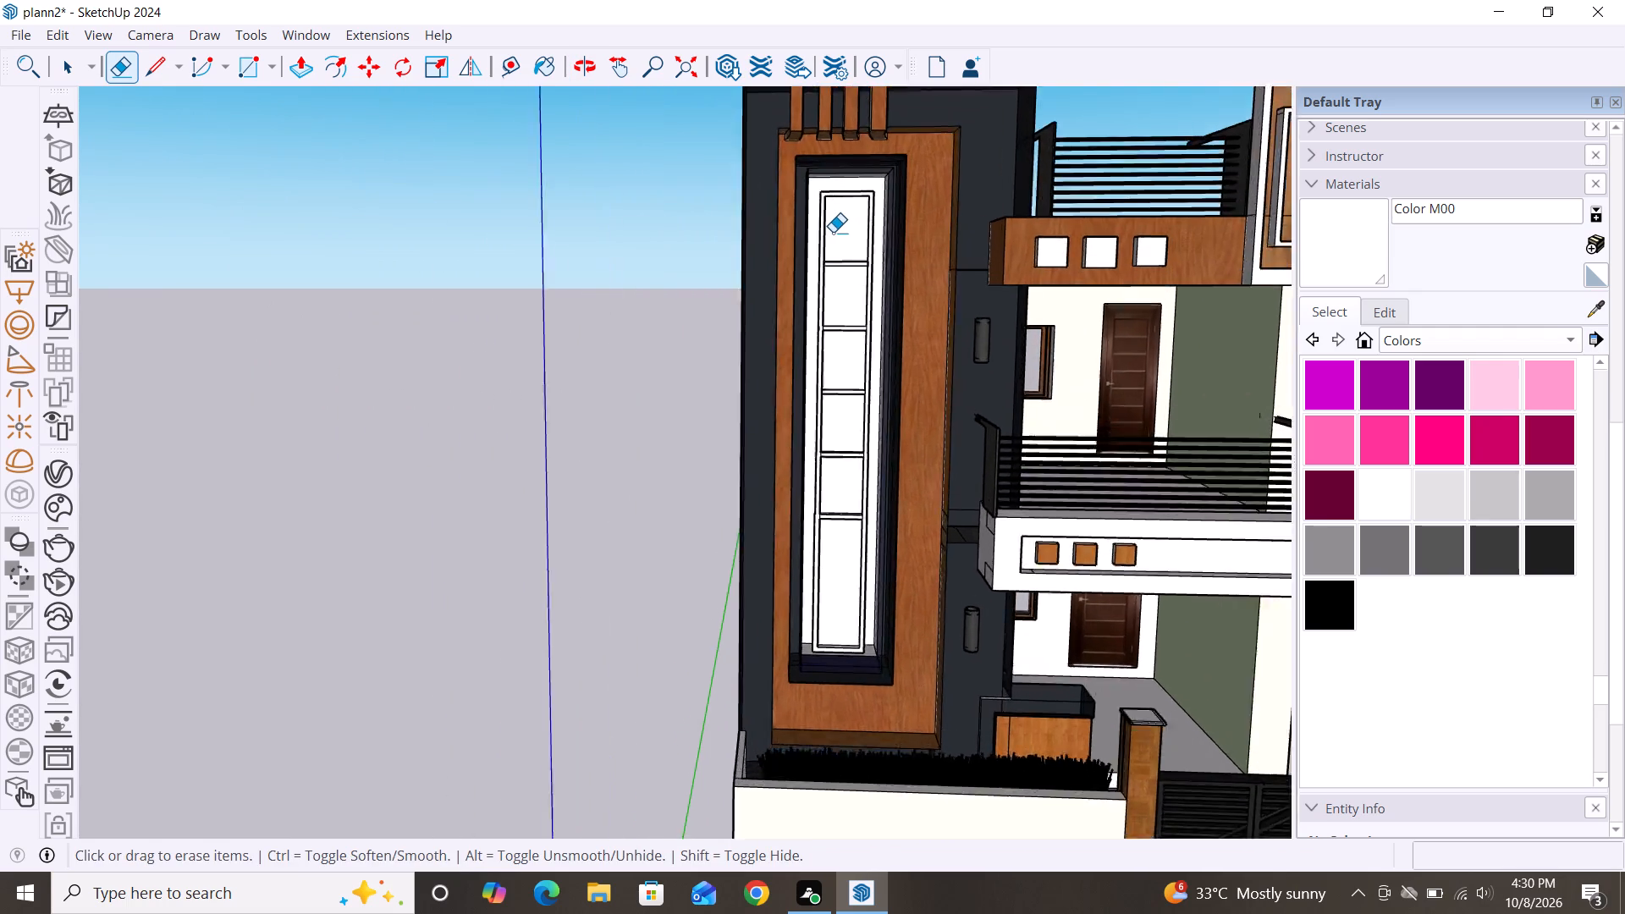
pyautogui.scroll(6, 833, 232)
pyautogui.press('space')
pyautogui.scroll(-2, 604, 306)
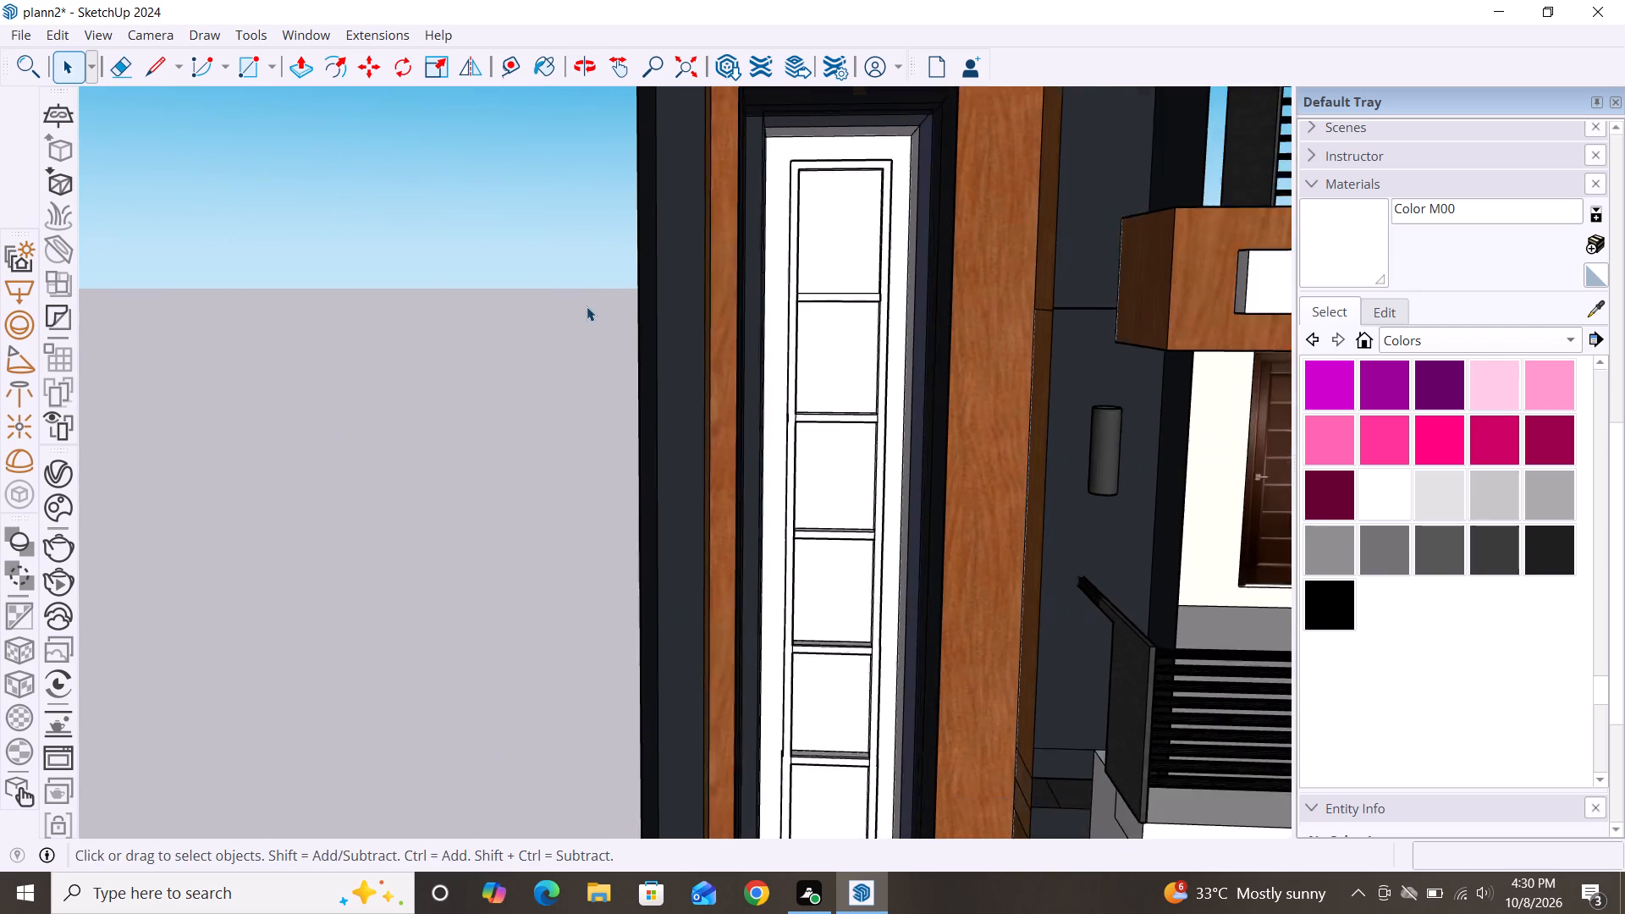
pyautogui.scroll(-6, 587, 306)
pyautogui.moveTo(669, 568); pyautogui.dragTo(812, 586, button='middle')
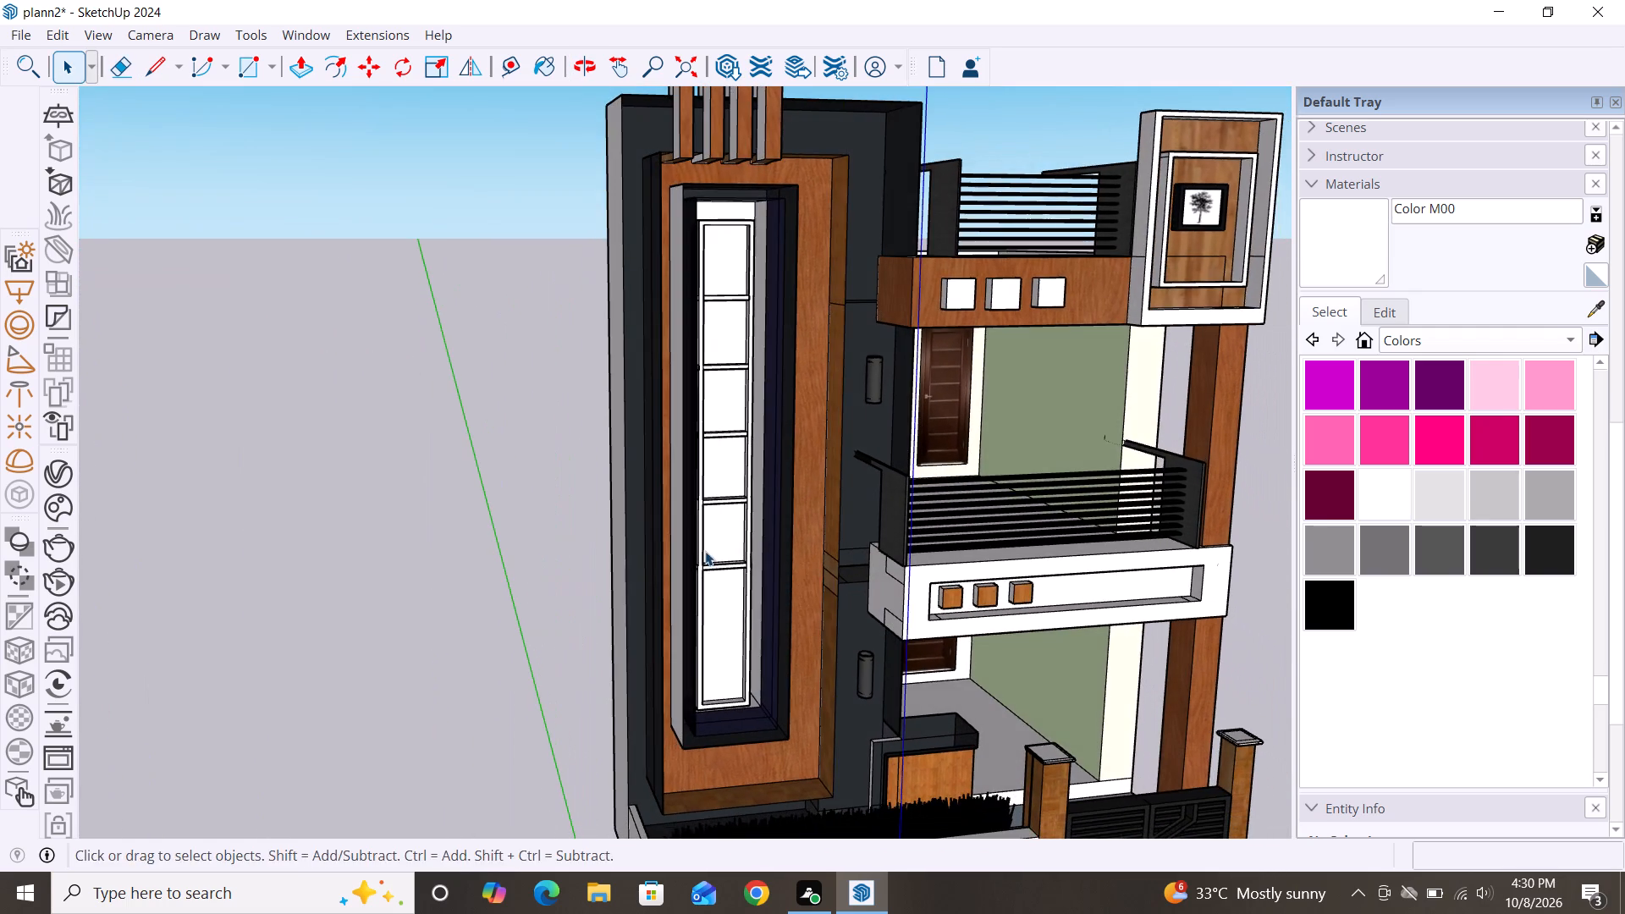
pyautogui.moveTo(705, 551); pyautogui.dragTo(590, 503, button='middle')
pyautogui.scroll(-5, 522, 387)
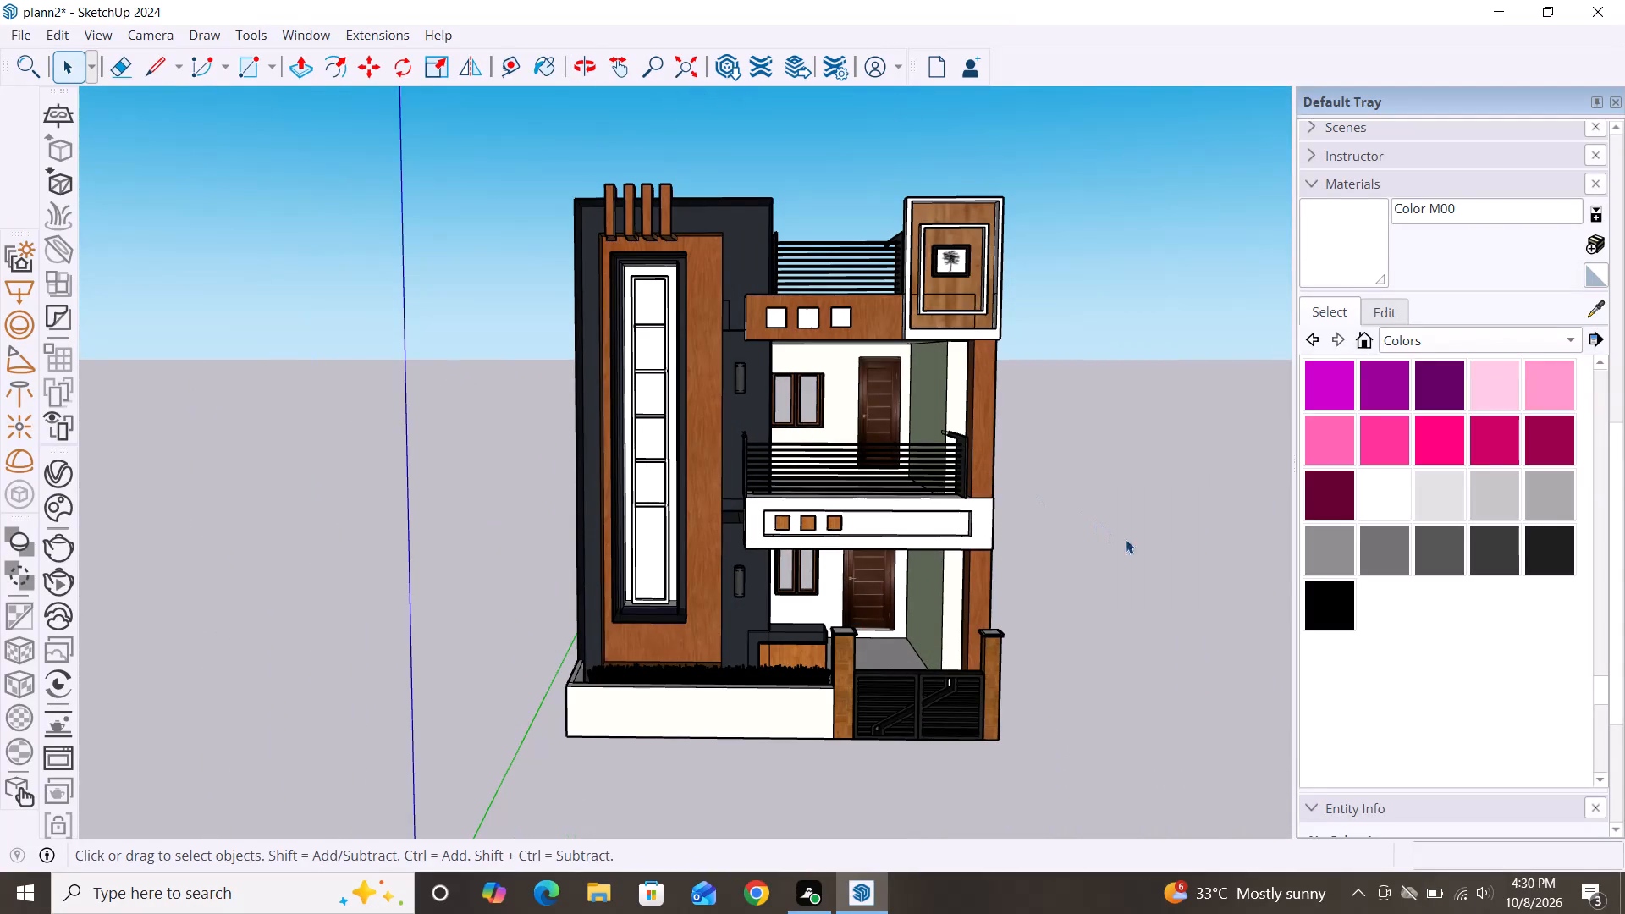
# Paint the tower window's frame and all of its crossbars black with Color M09.
pyautogui.click(1312, 586)
pyautogui.scroll(3, 635, 354)
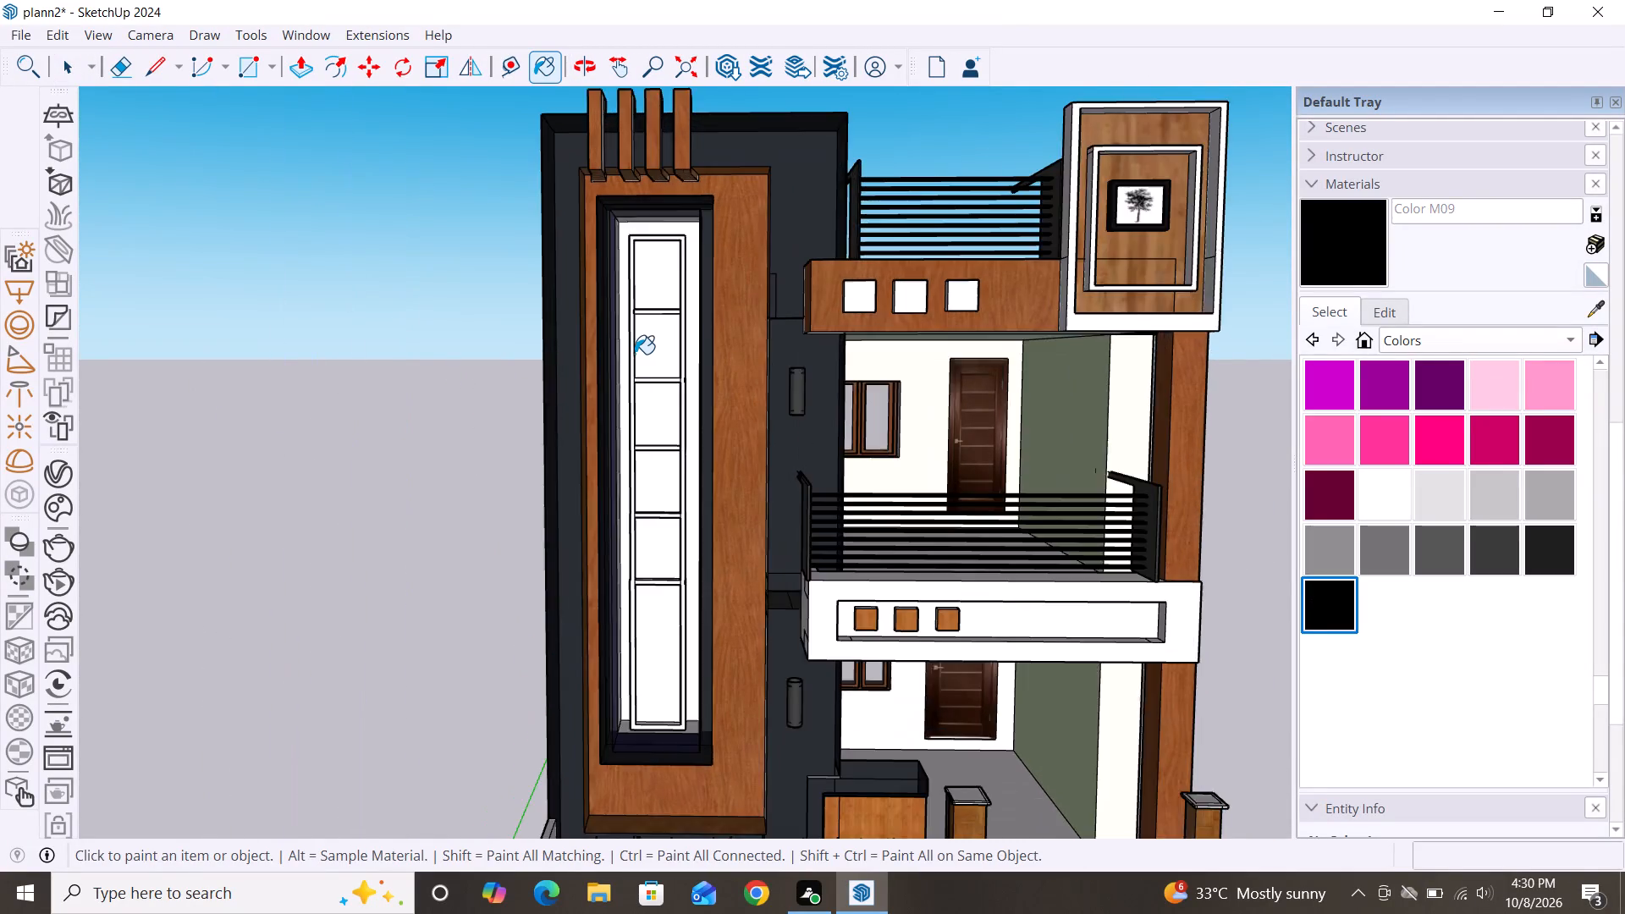
pyautogui.scroll(10, 635, 354)
pyautogui.click(745, 356)
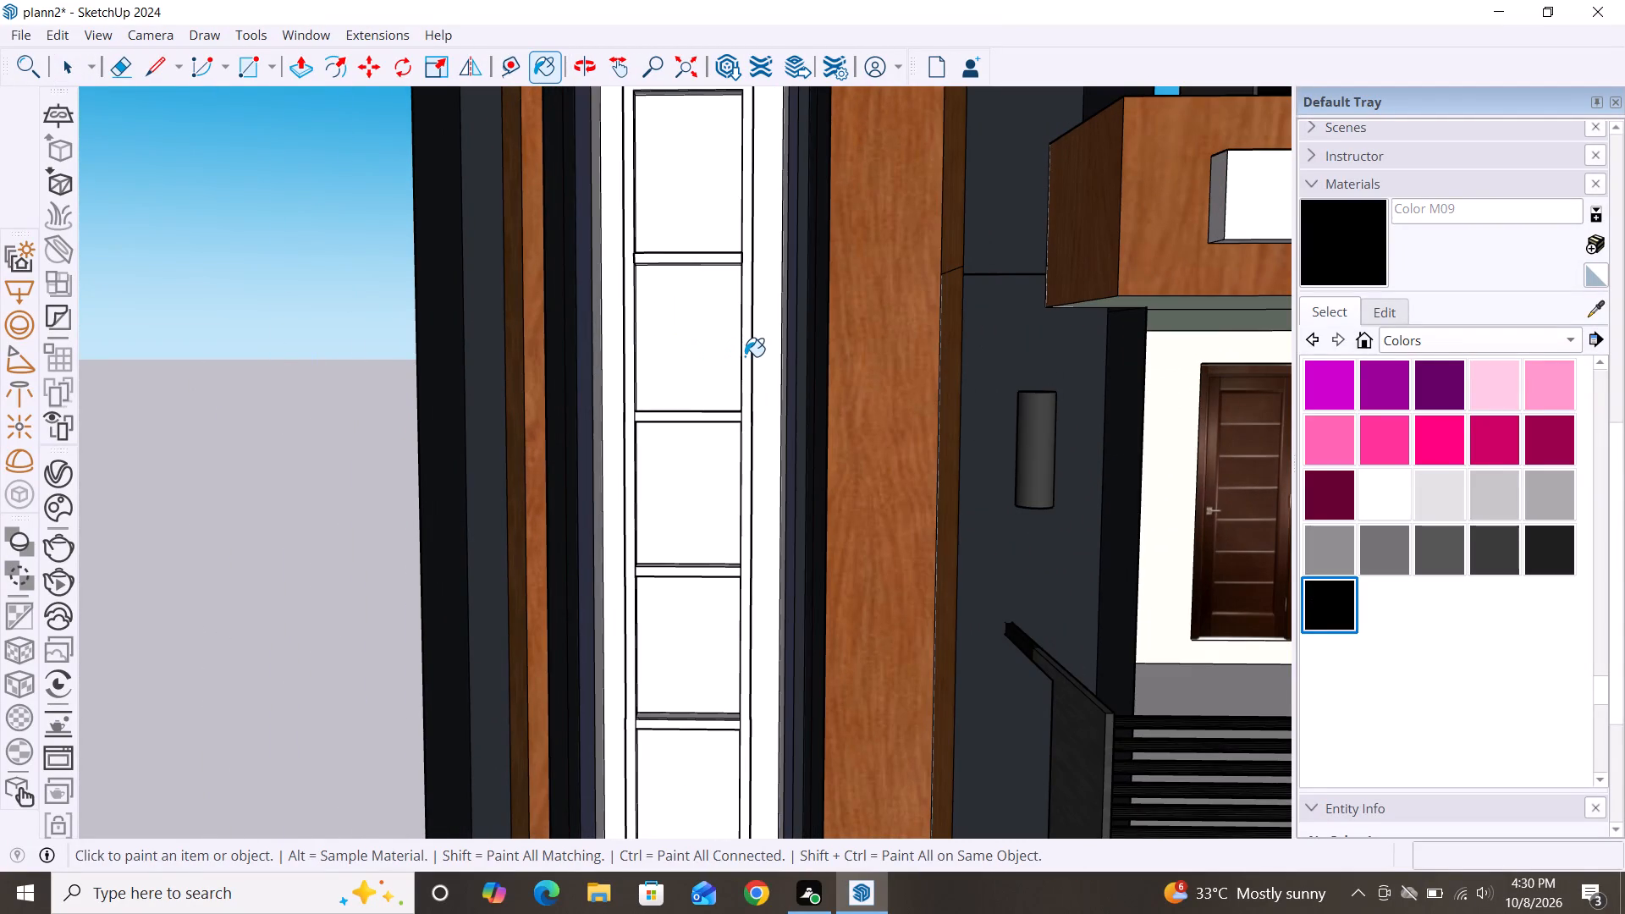
pyautogui.click(687, 416)
pyautogui.scroll(-11, 756, 265)
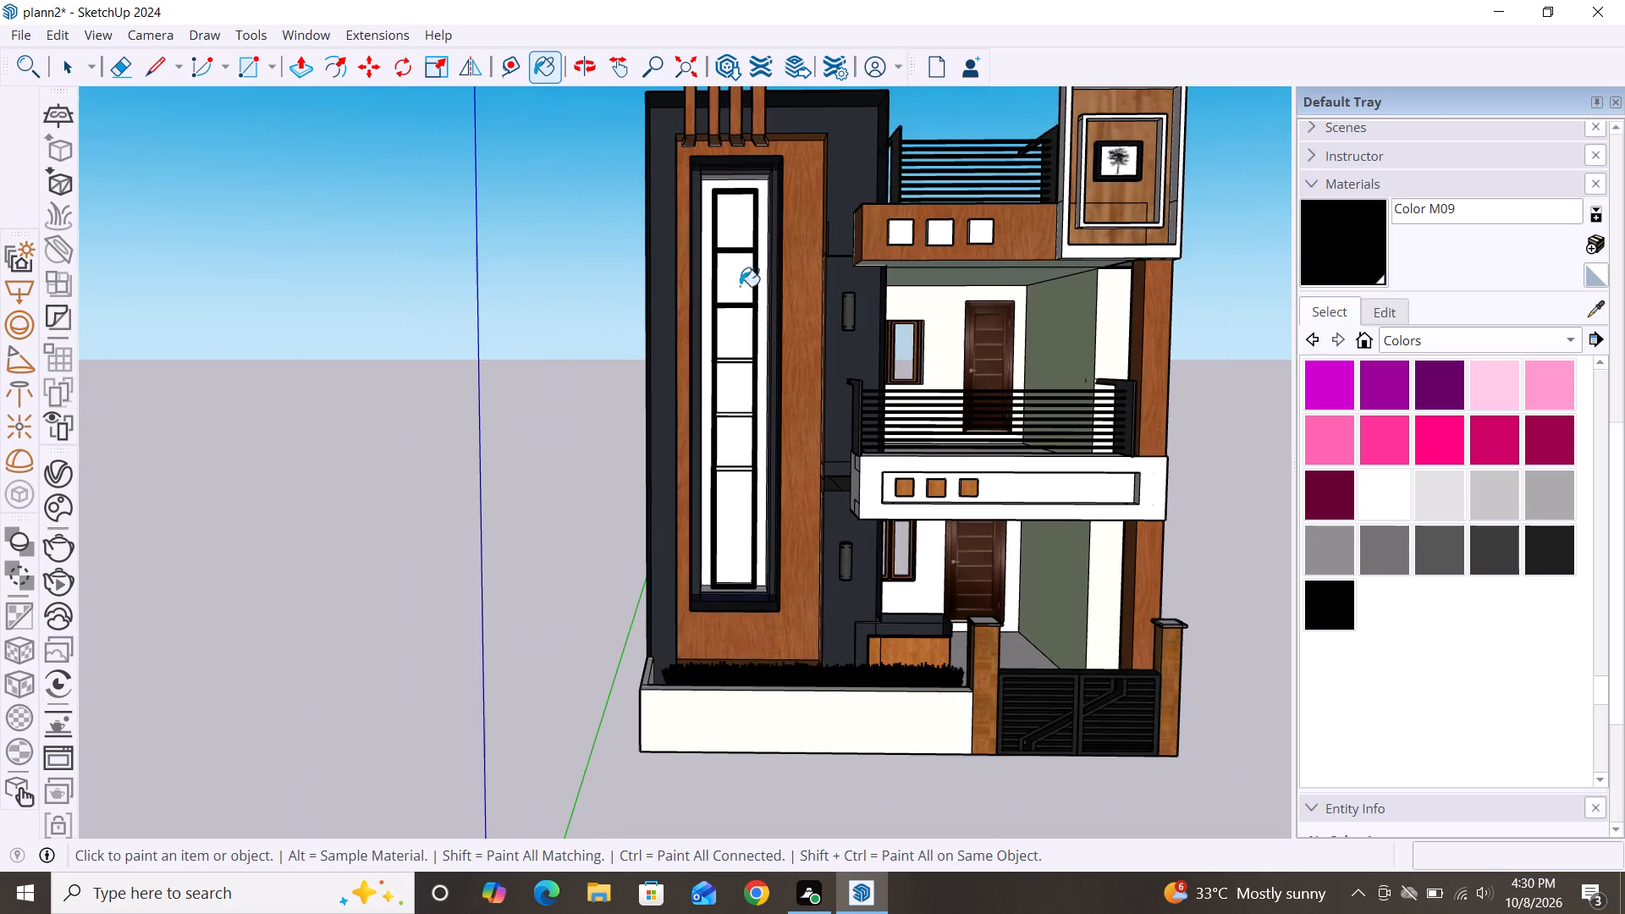
pyautogui.scroll(9, 749, 410)
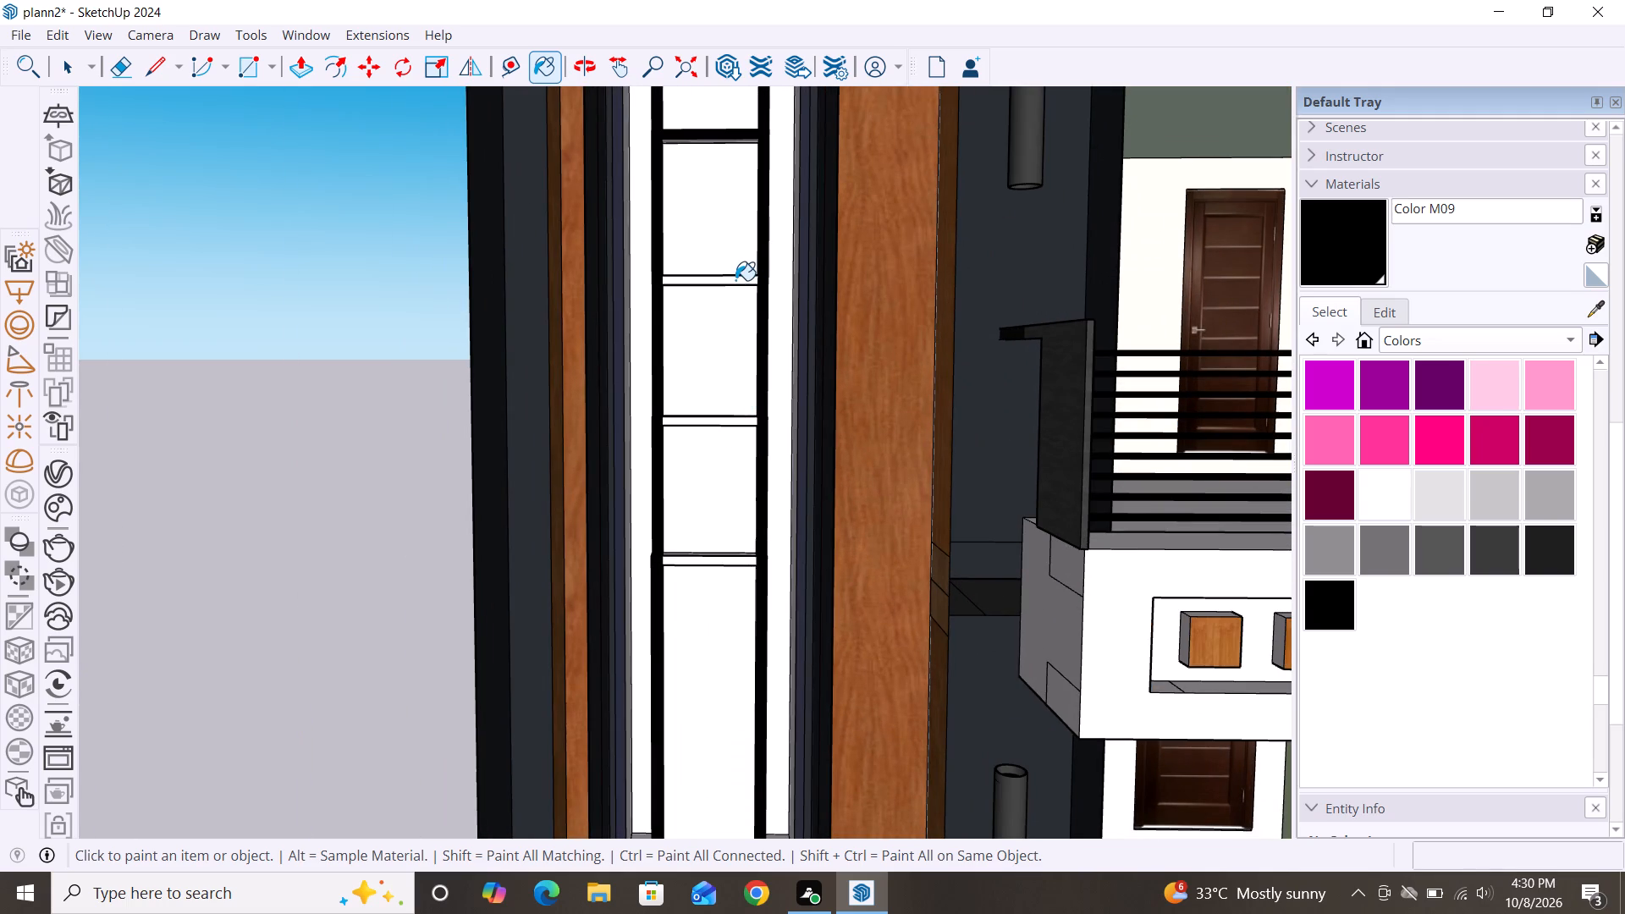
pyautogui.click(735, 280)
pyautogui.click(722, 424)
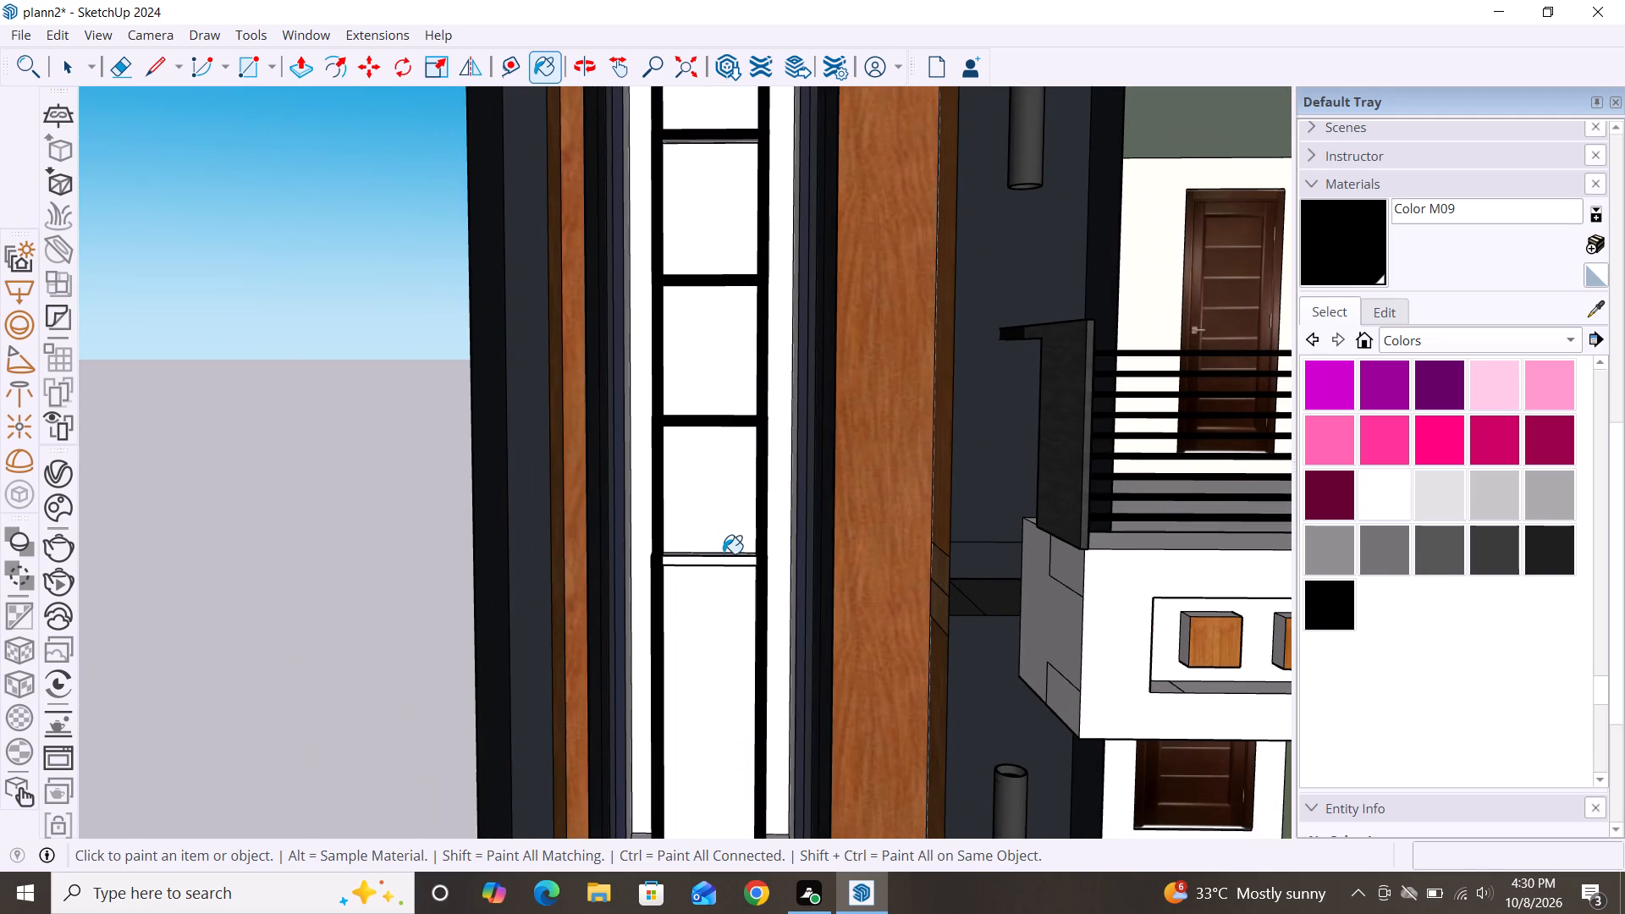
pyautogui.click(723, 559)
pyautogui.scroll(-6, 746, 314)
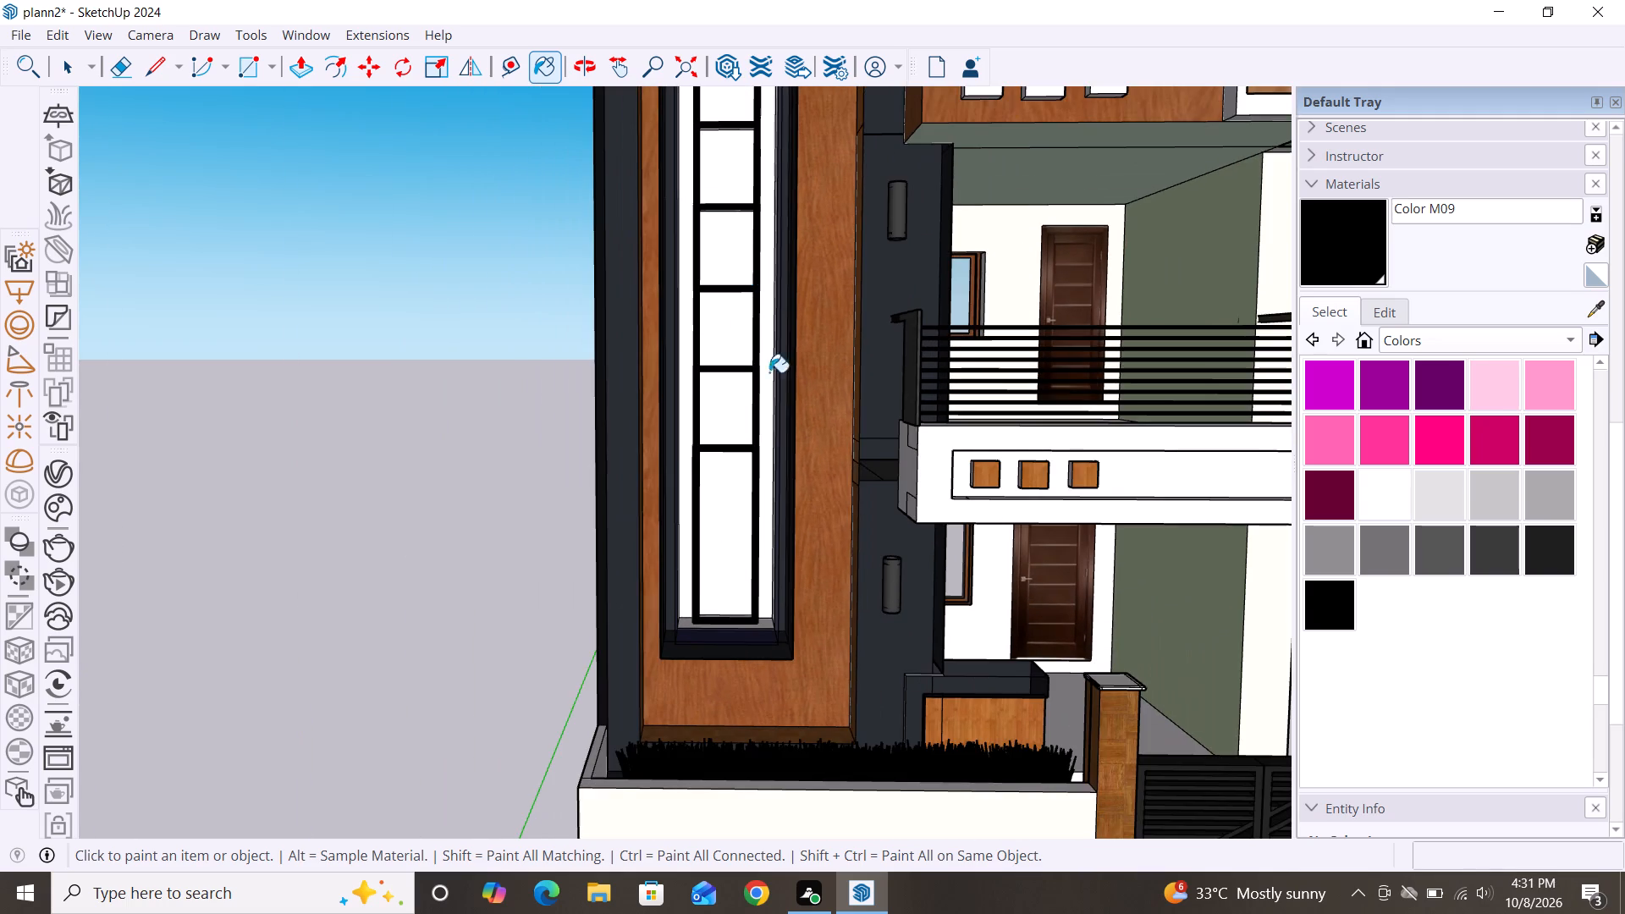
pyautogui.scroll(-1, 777, 658)
pyautogui.press('space')
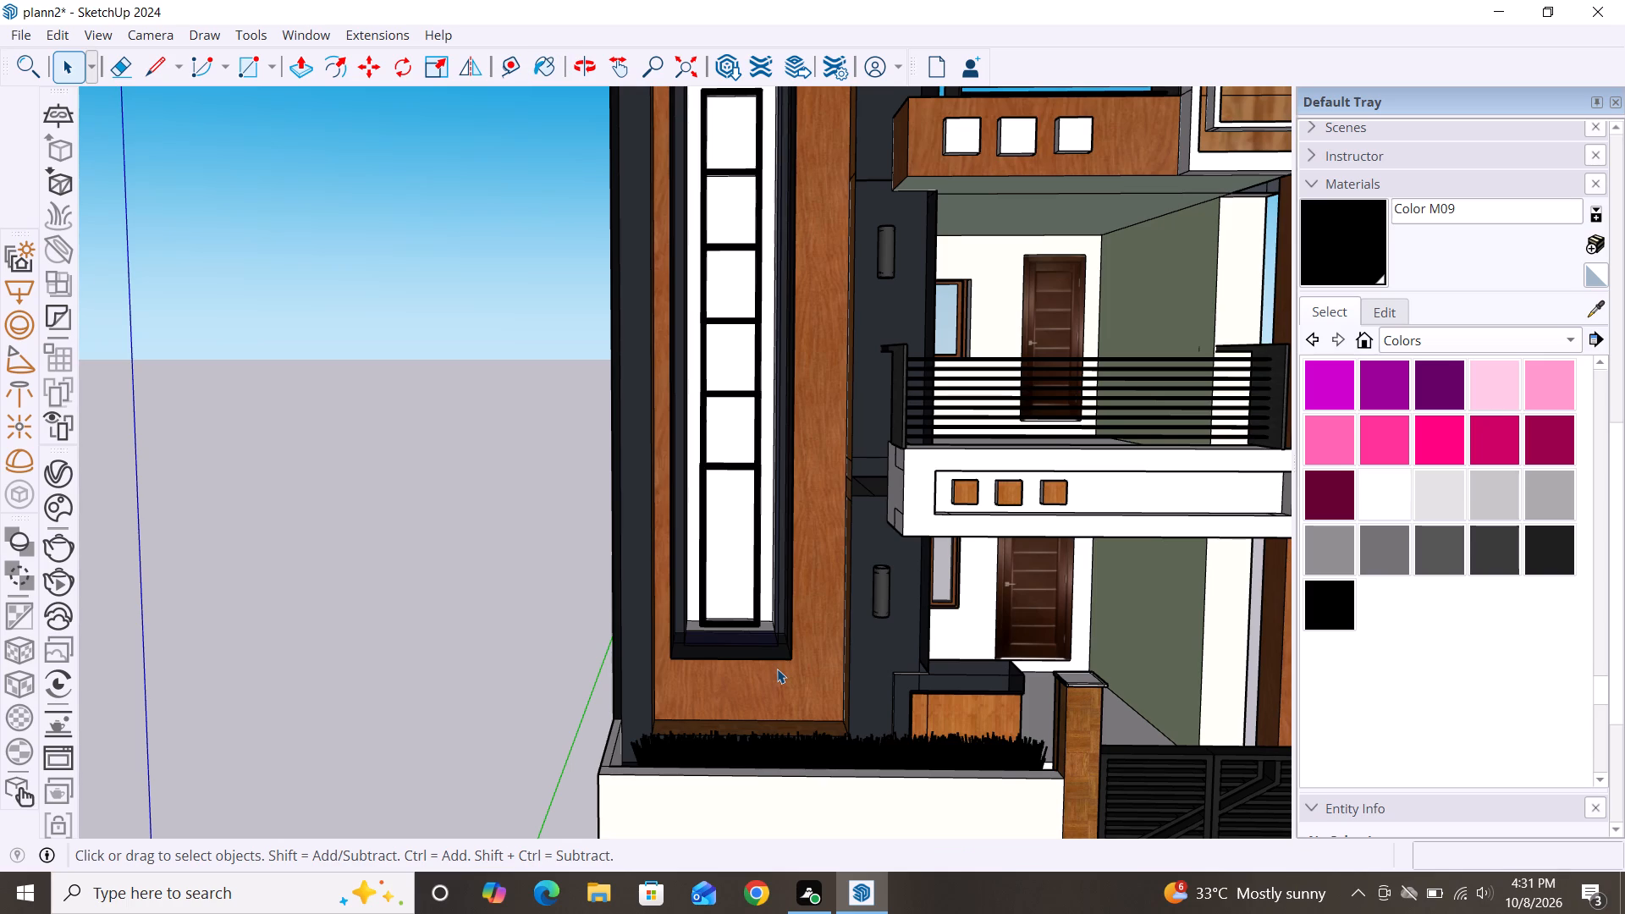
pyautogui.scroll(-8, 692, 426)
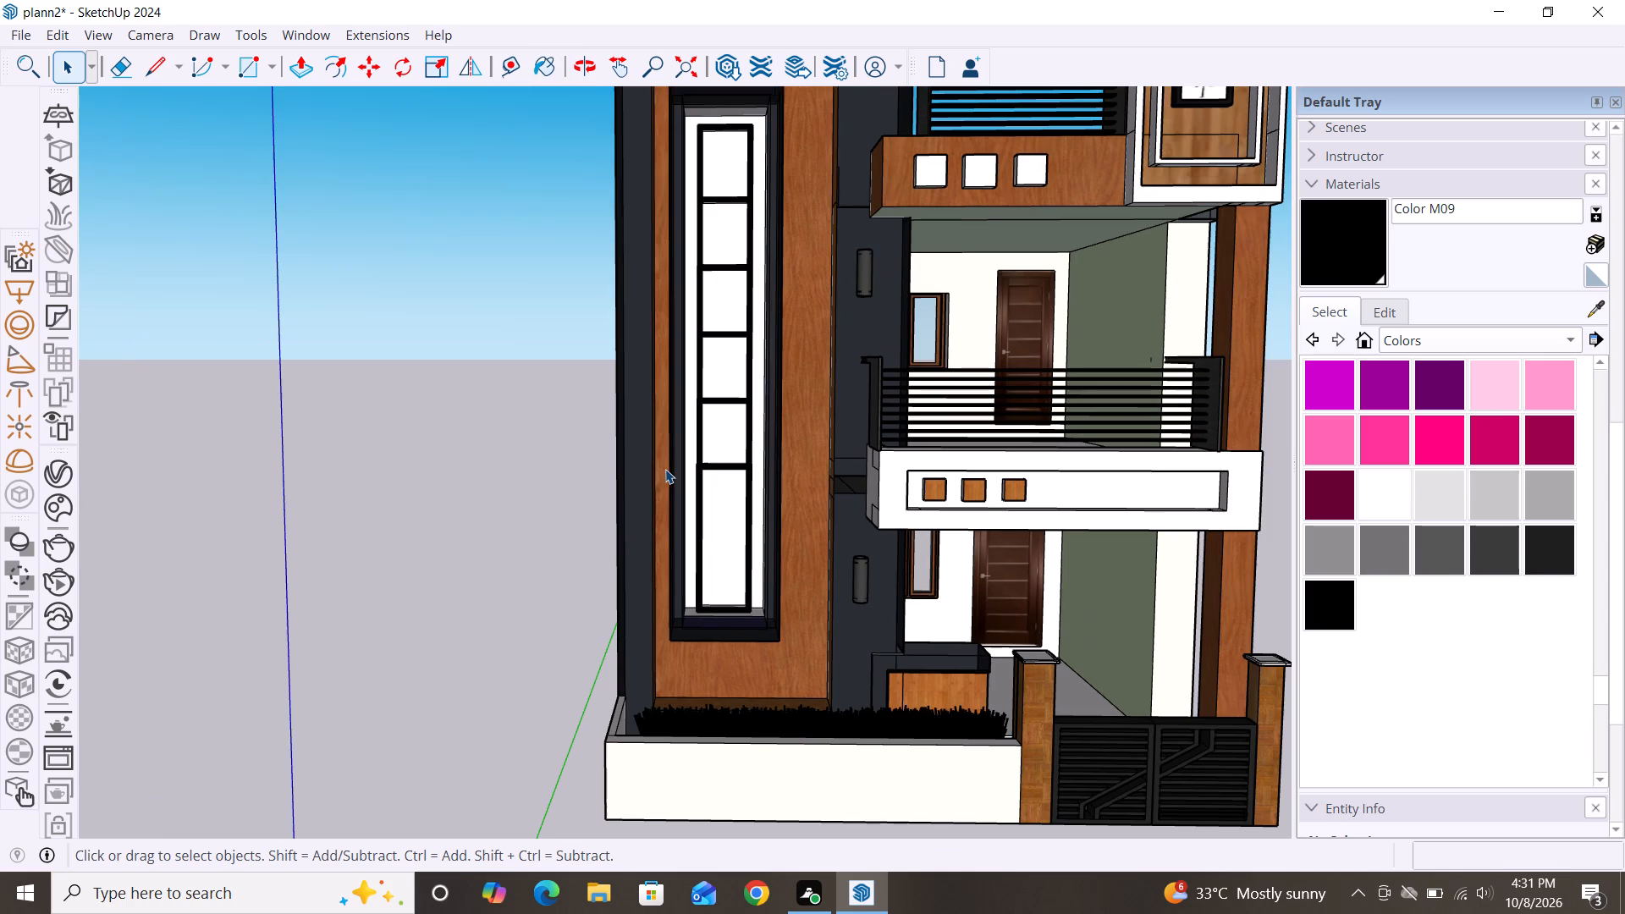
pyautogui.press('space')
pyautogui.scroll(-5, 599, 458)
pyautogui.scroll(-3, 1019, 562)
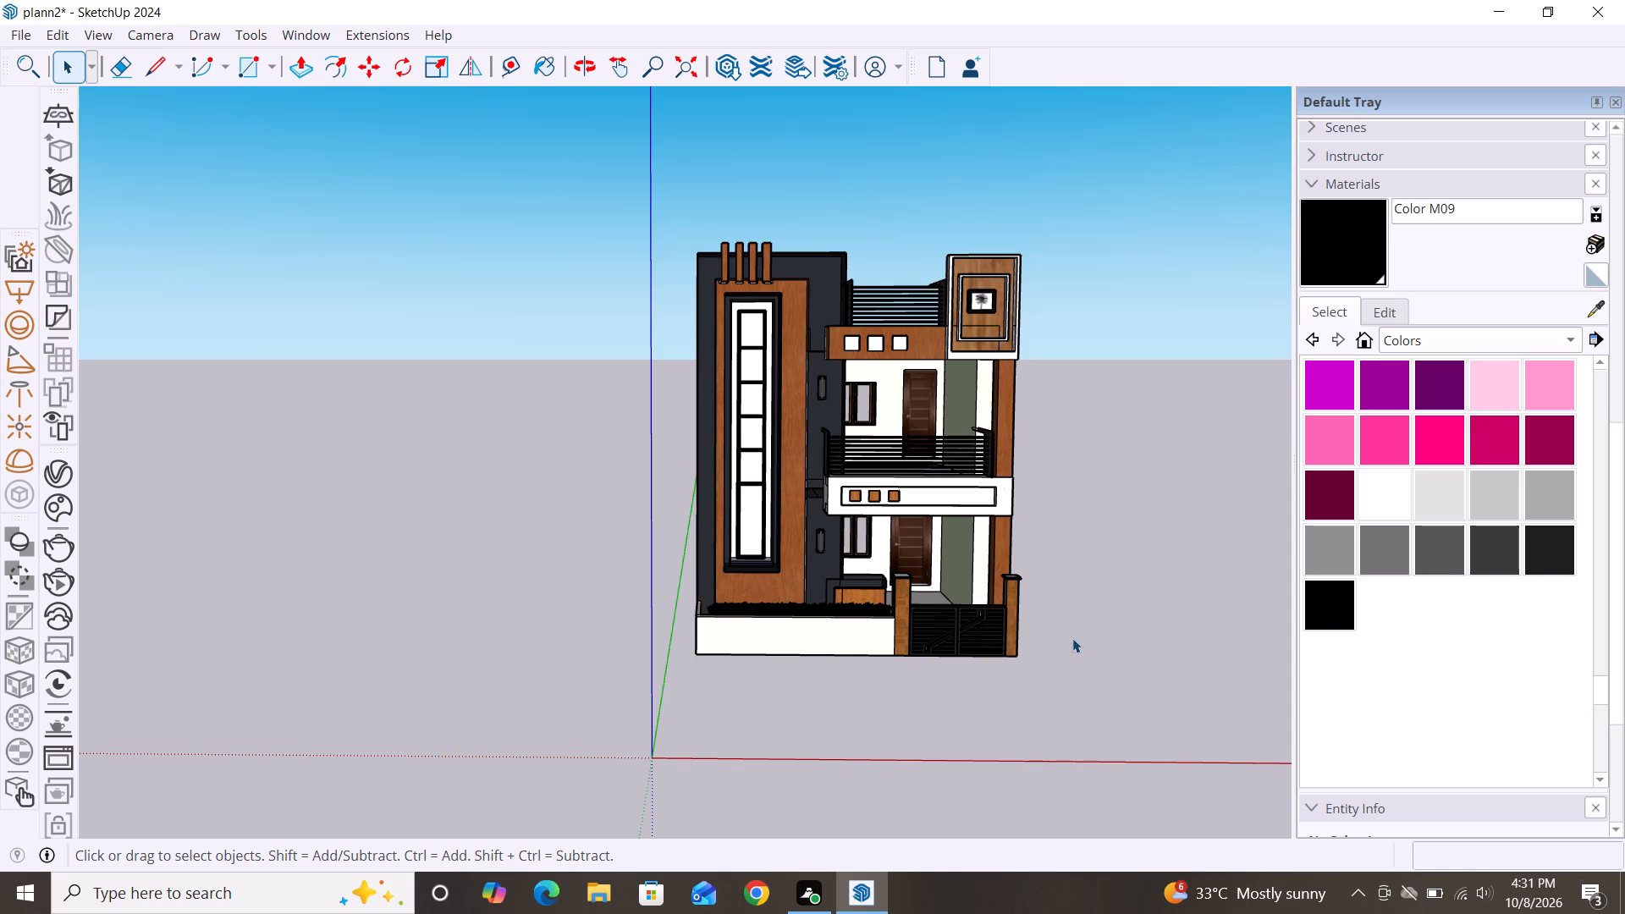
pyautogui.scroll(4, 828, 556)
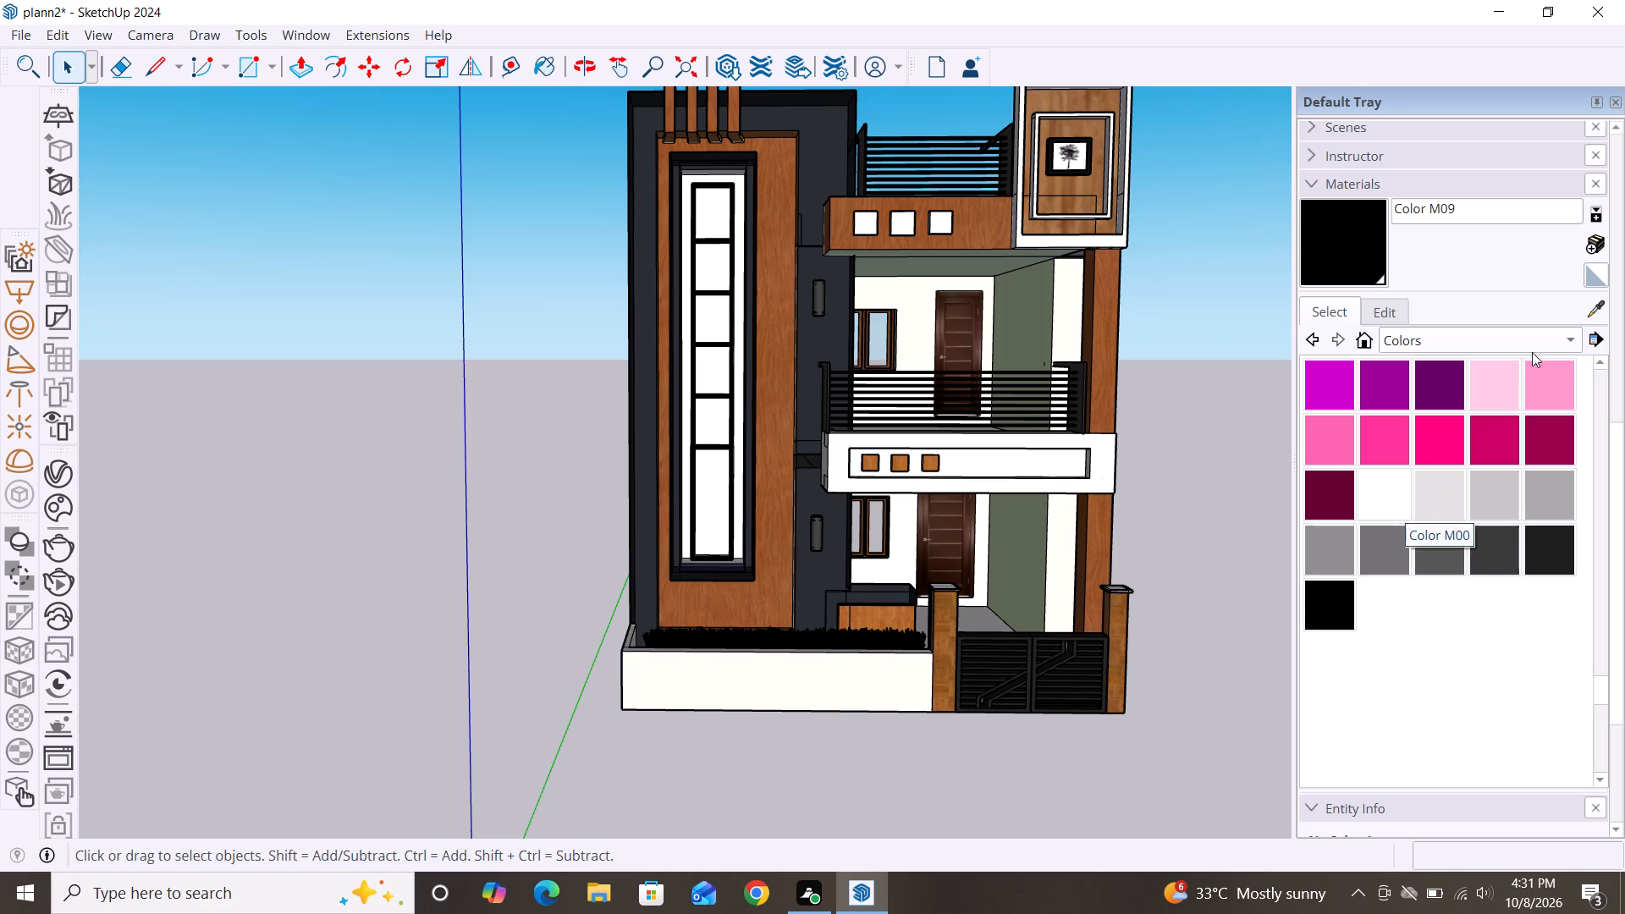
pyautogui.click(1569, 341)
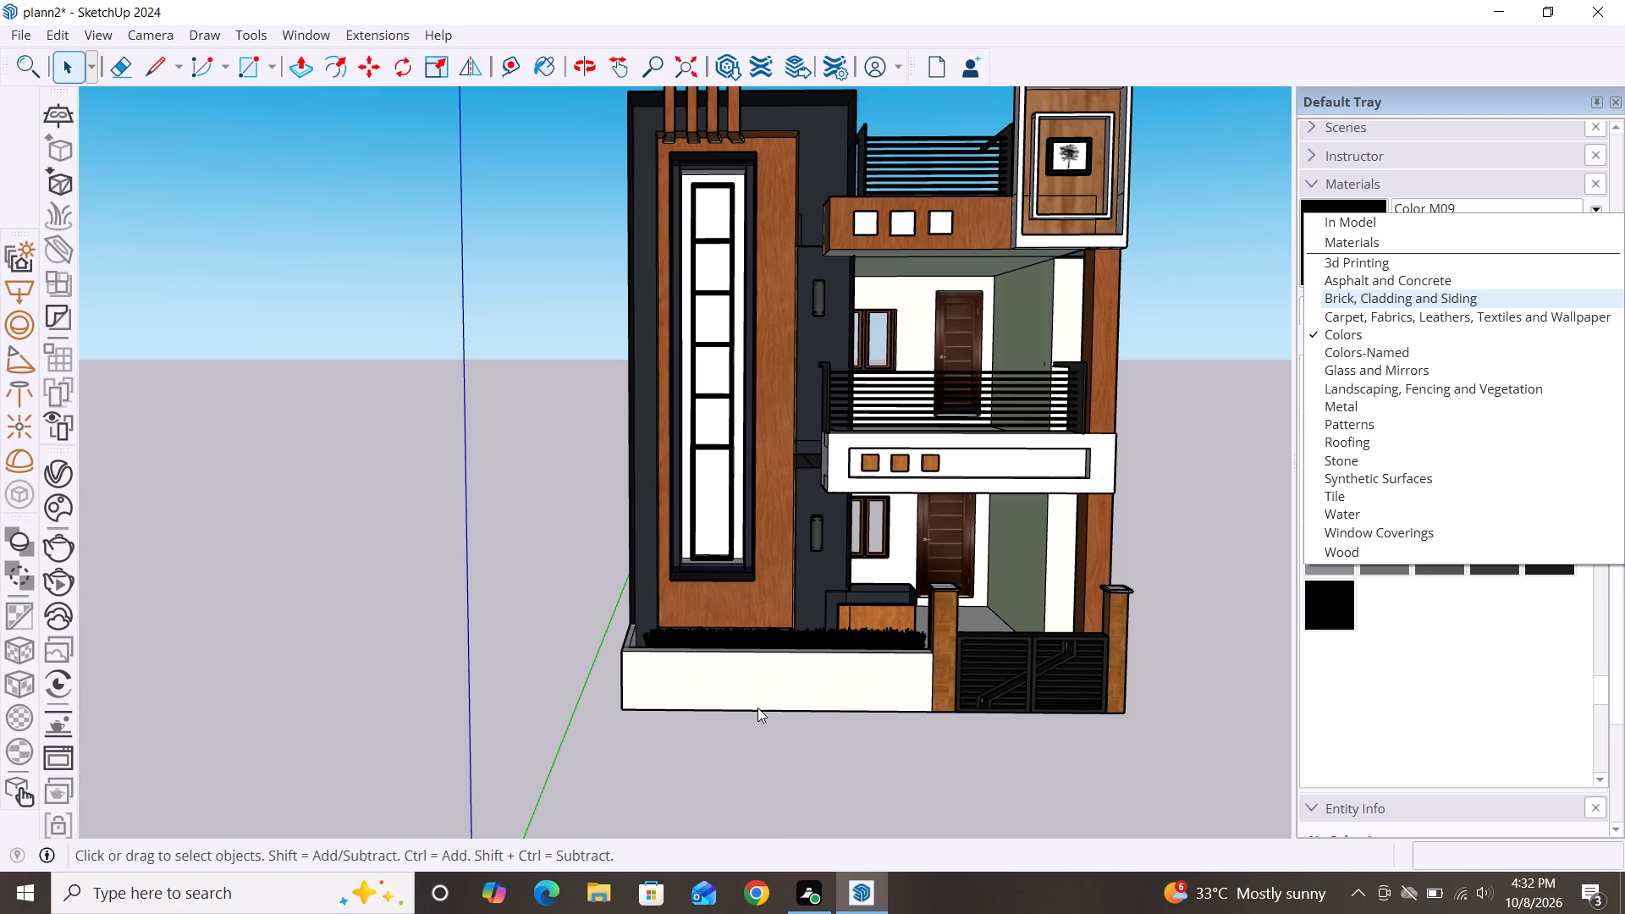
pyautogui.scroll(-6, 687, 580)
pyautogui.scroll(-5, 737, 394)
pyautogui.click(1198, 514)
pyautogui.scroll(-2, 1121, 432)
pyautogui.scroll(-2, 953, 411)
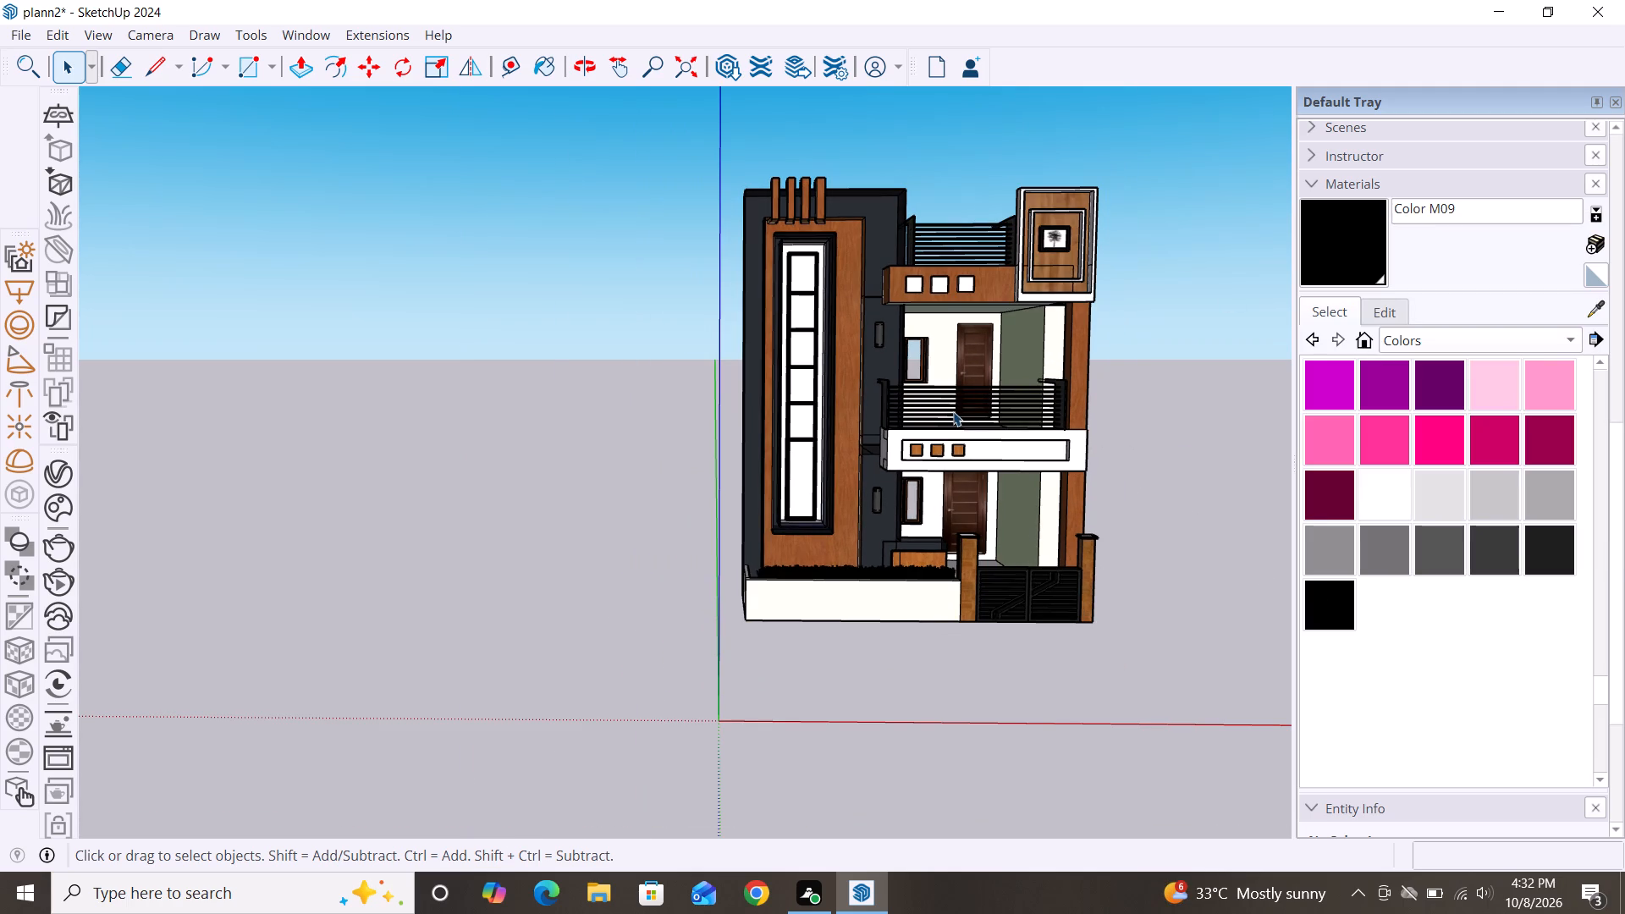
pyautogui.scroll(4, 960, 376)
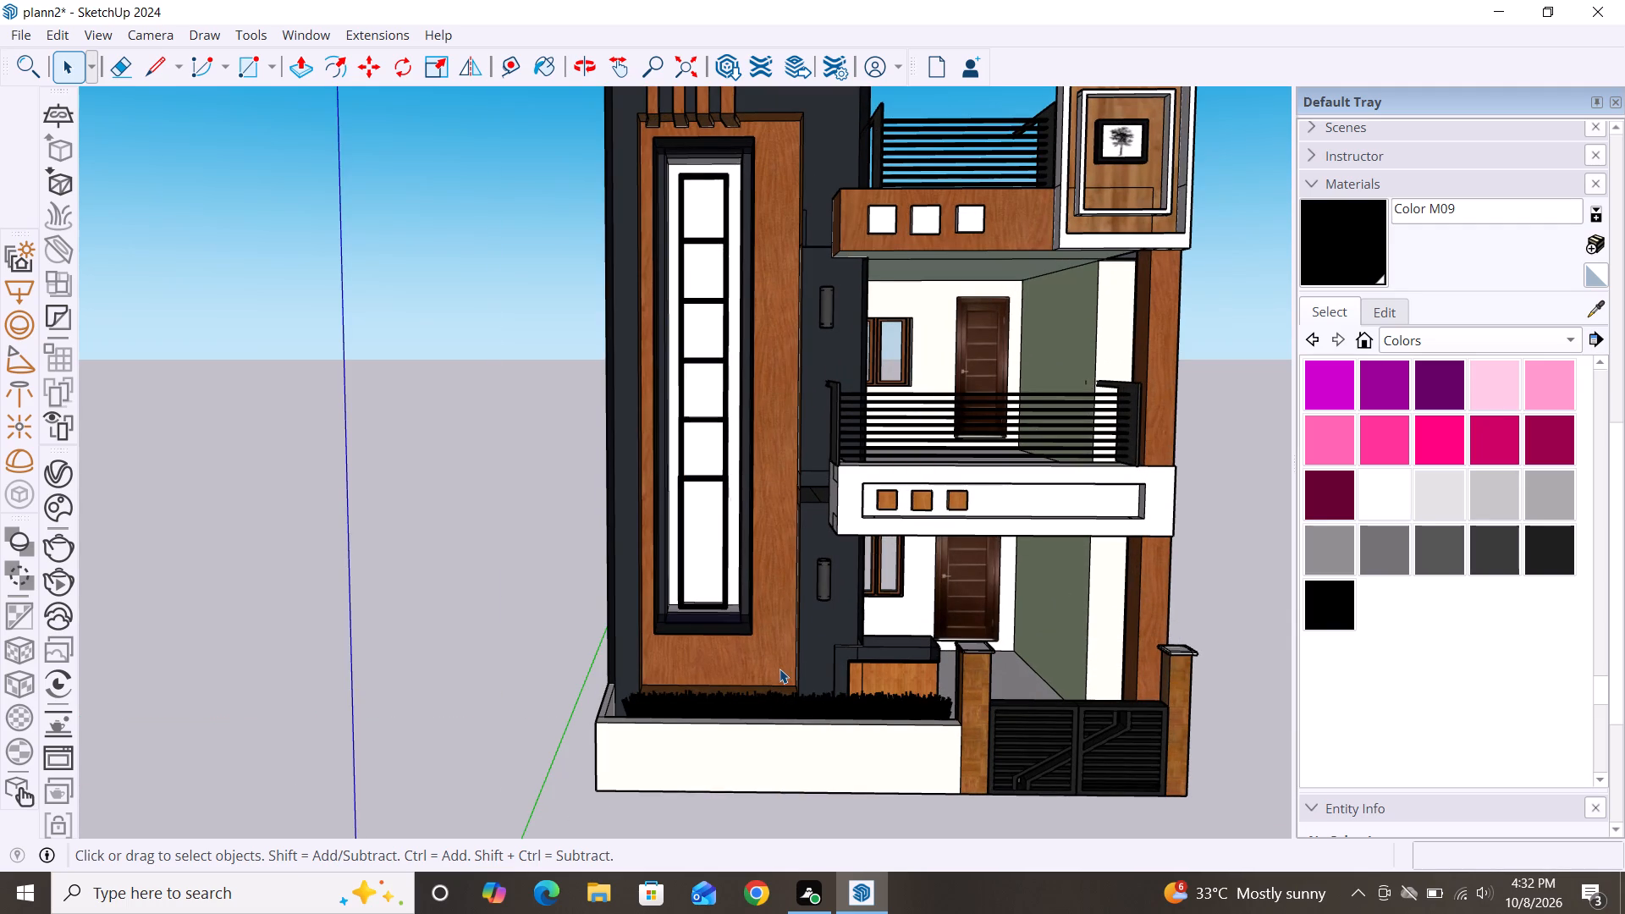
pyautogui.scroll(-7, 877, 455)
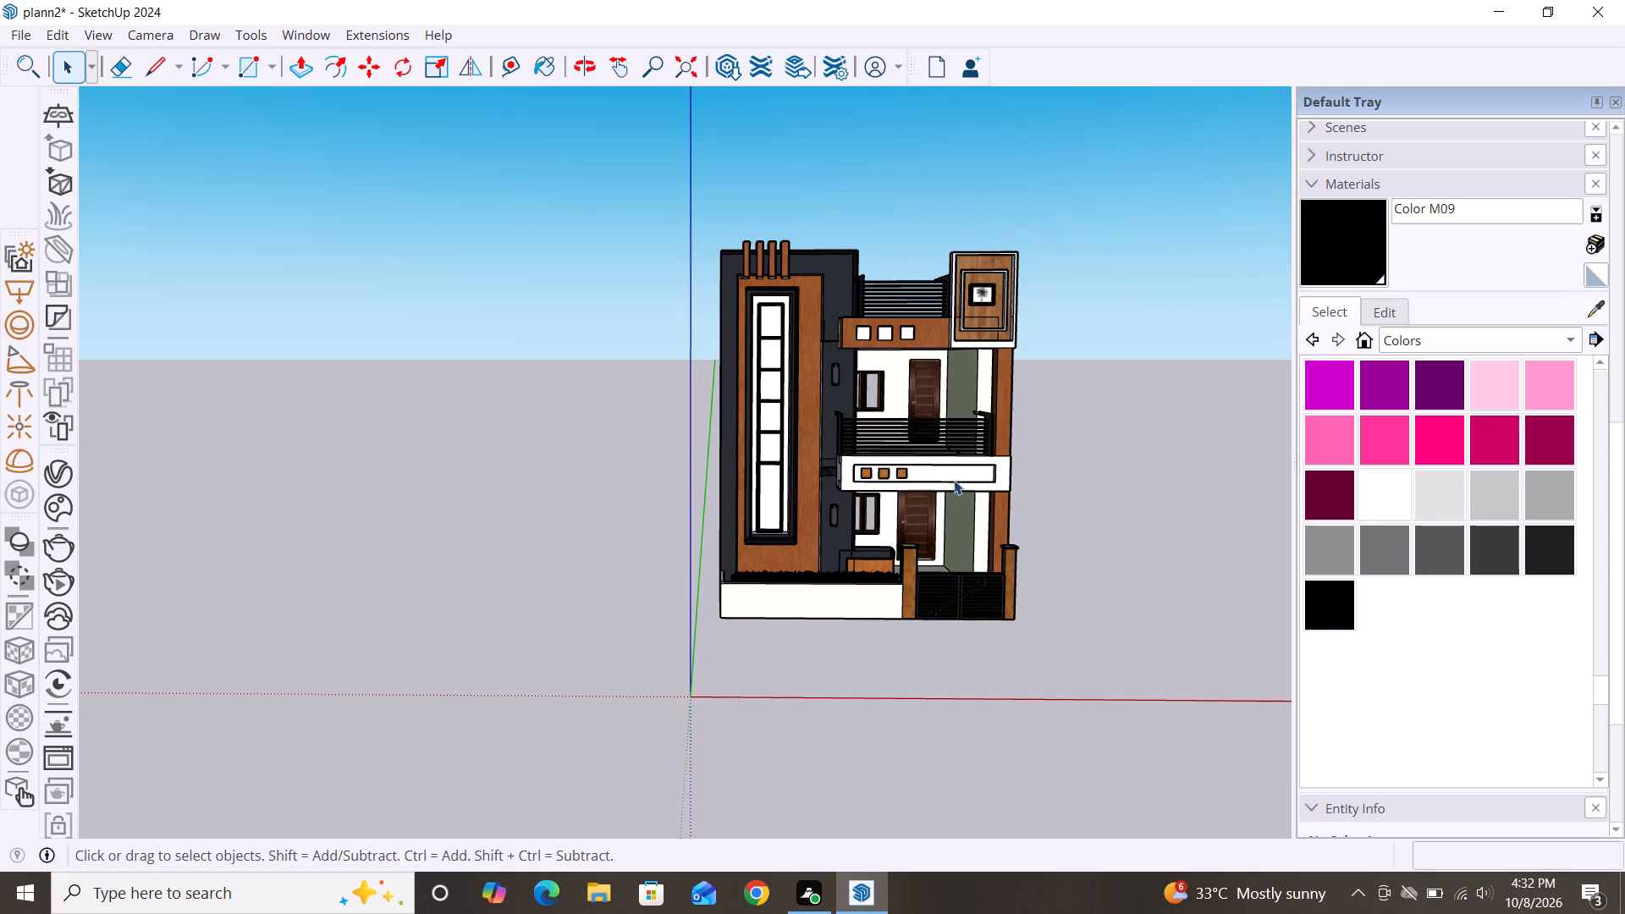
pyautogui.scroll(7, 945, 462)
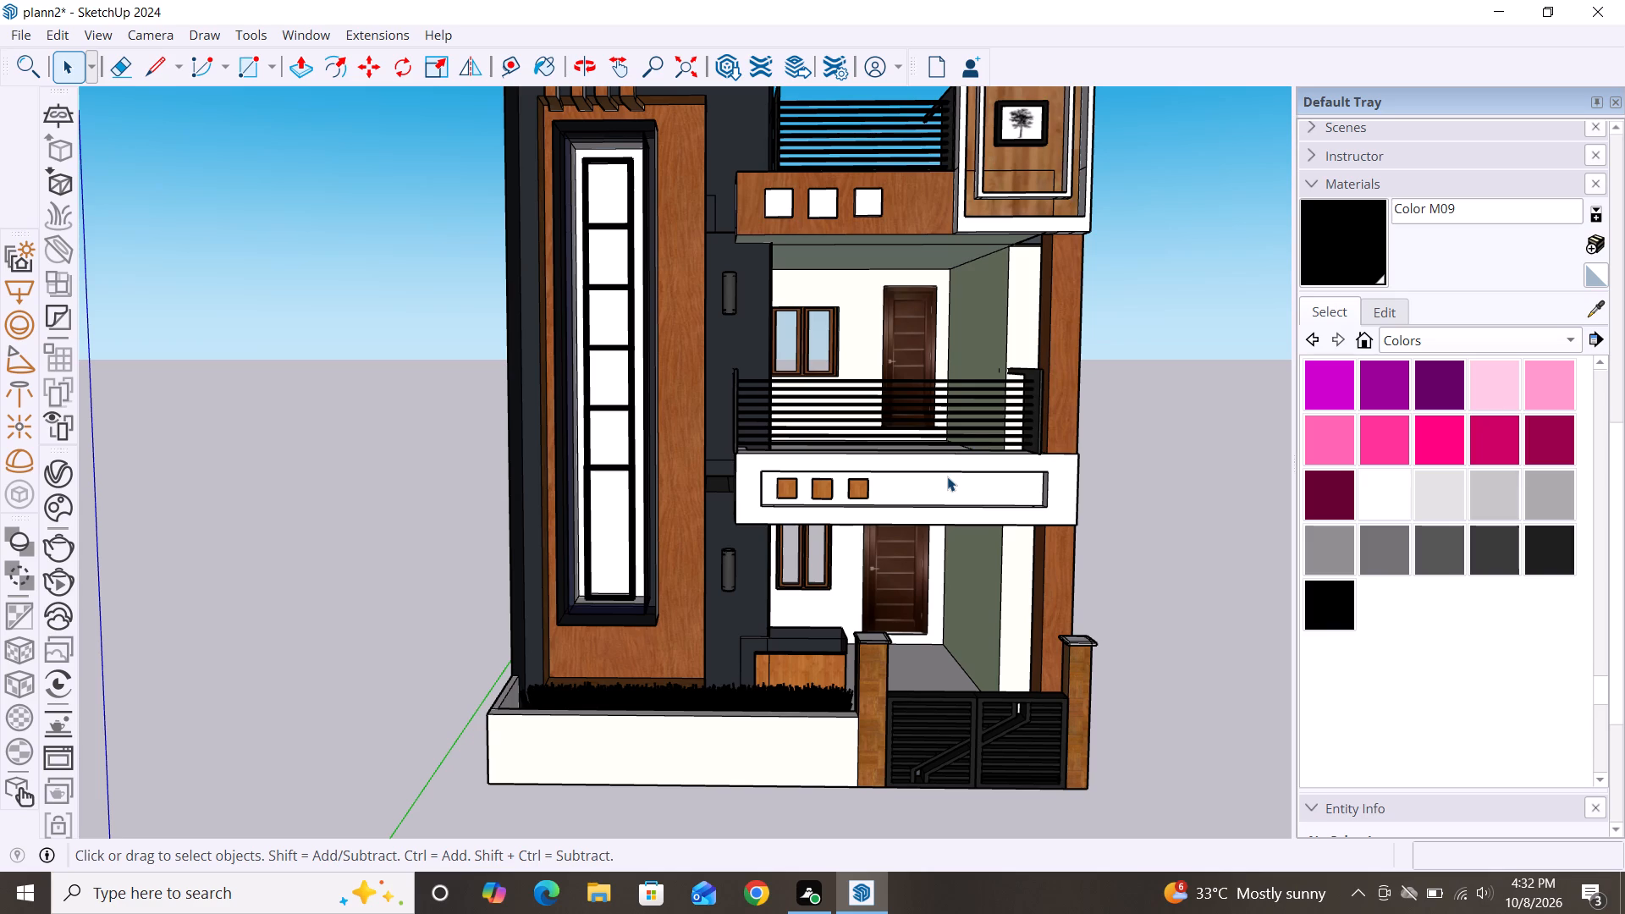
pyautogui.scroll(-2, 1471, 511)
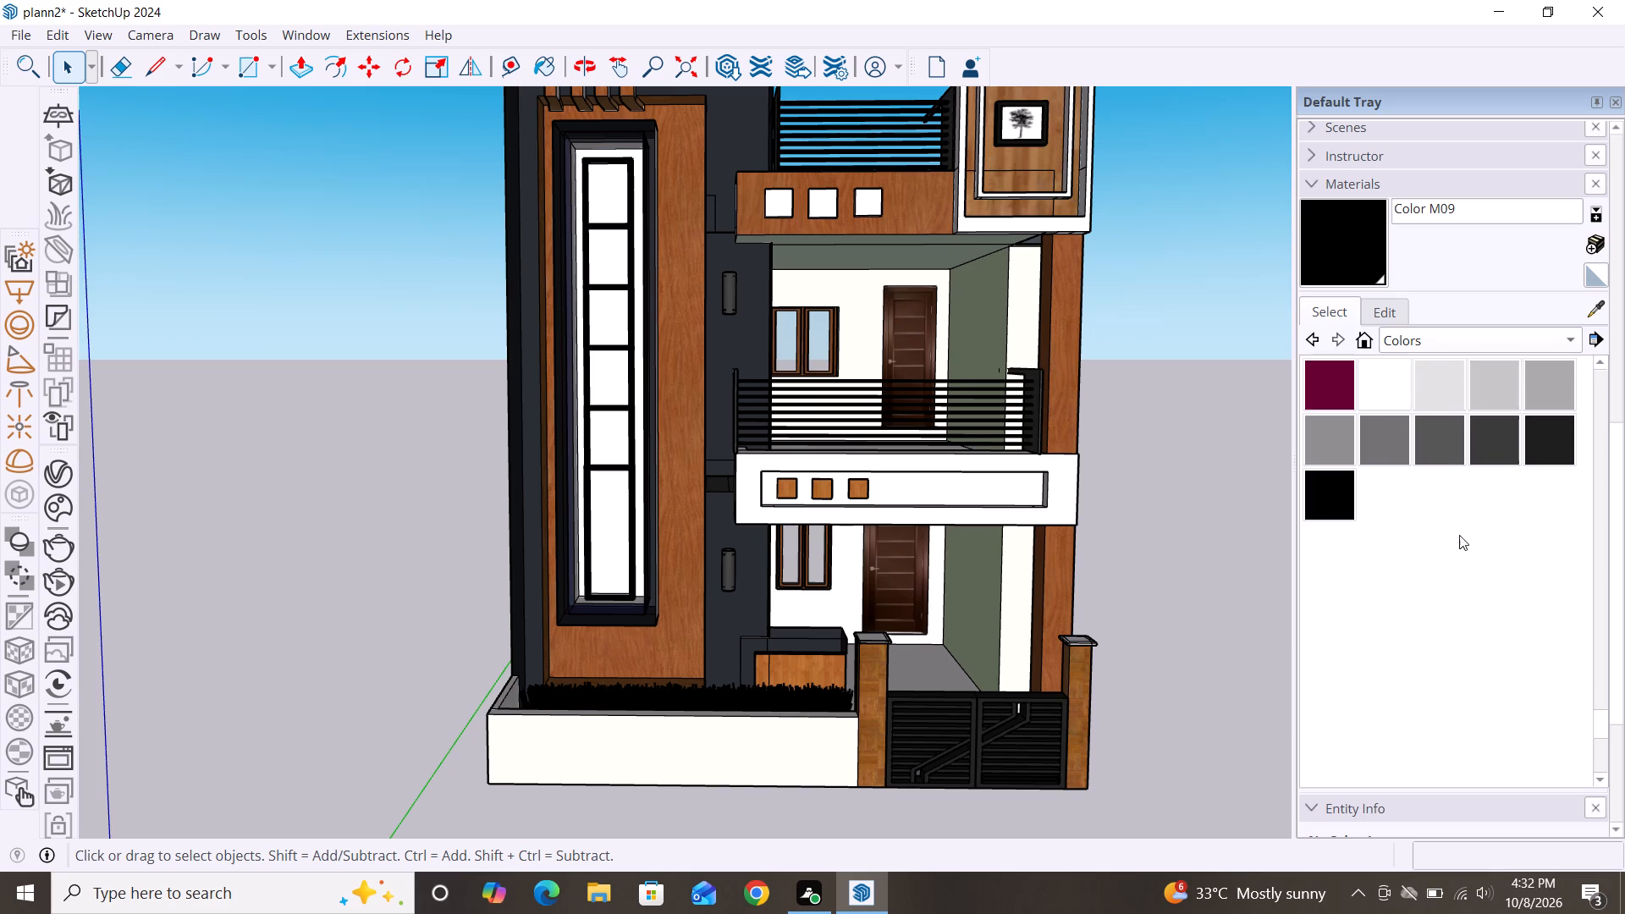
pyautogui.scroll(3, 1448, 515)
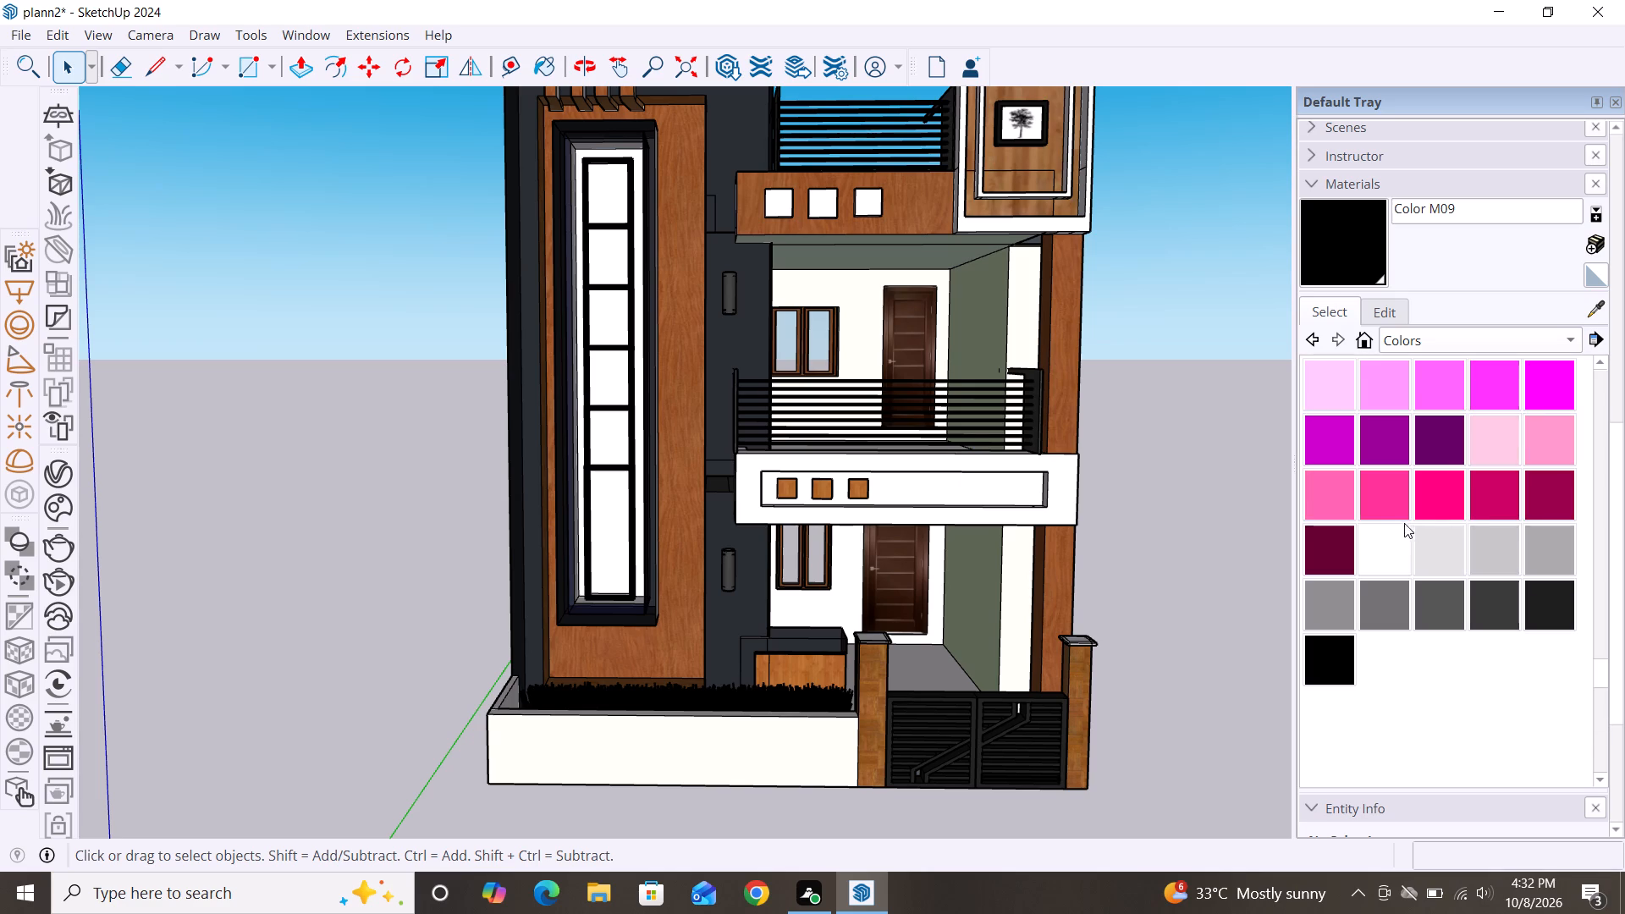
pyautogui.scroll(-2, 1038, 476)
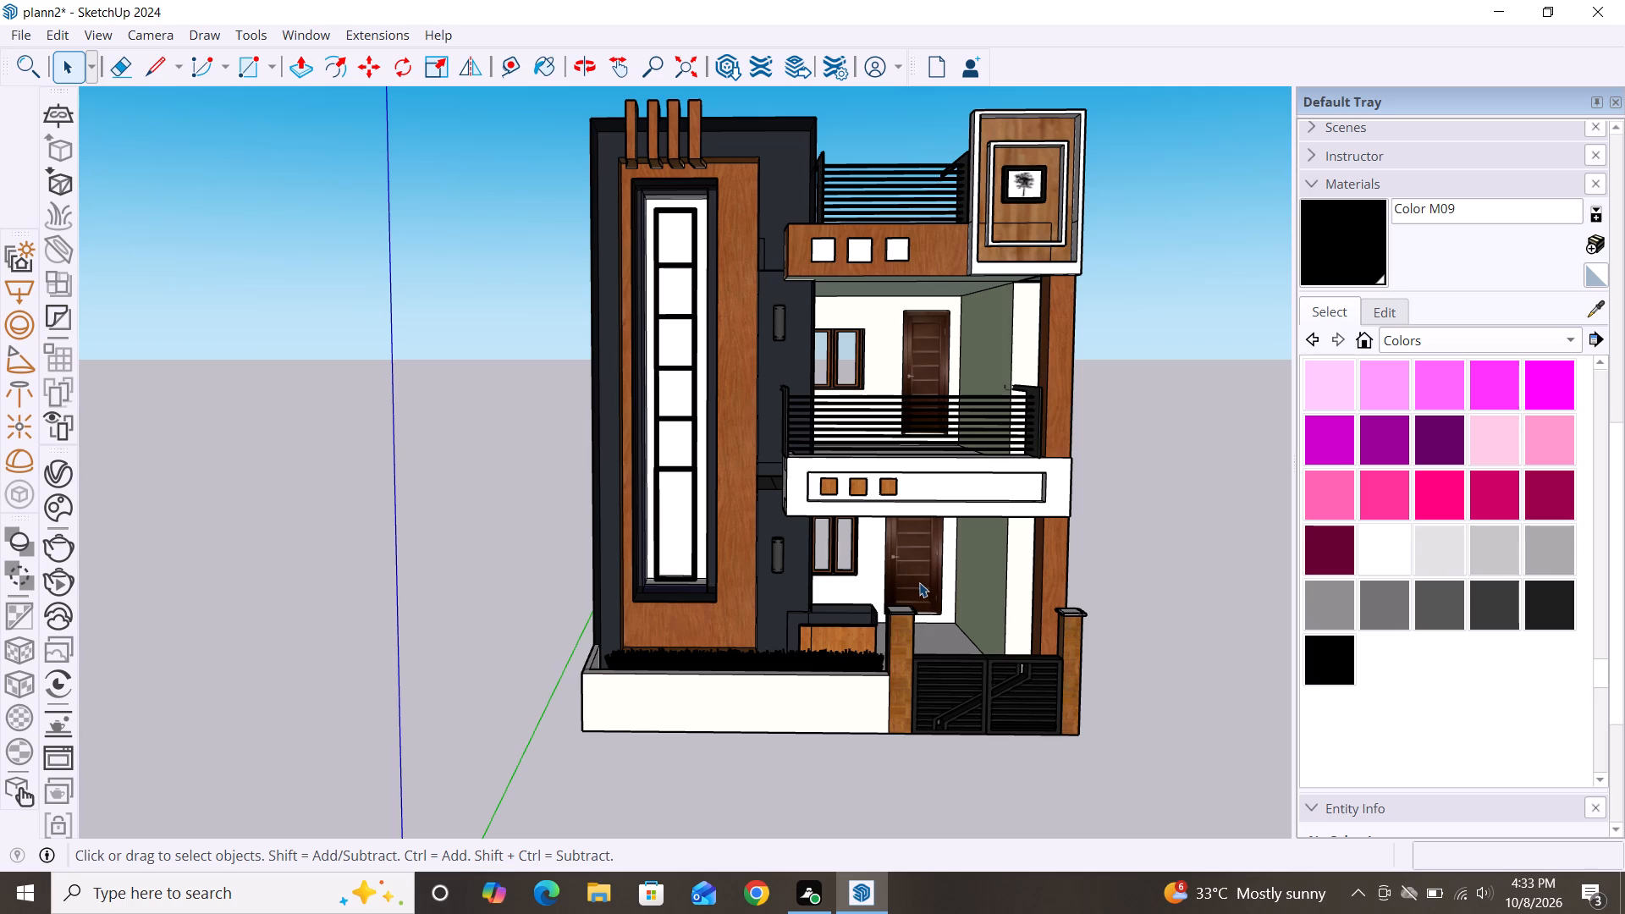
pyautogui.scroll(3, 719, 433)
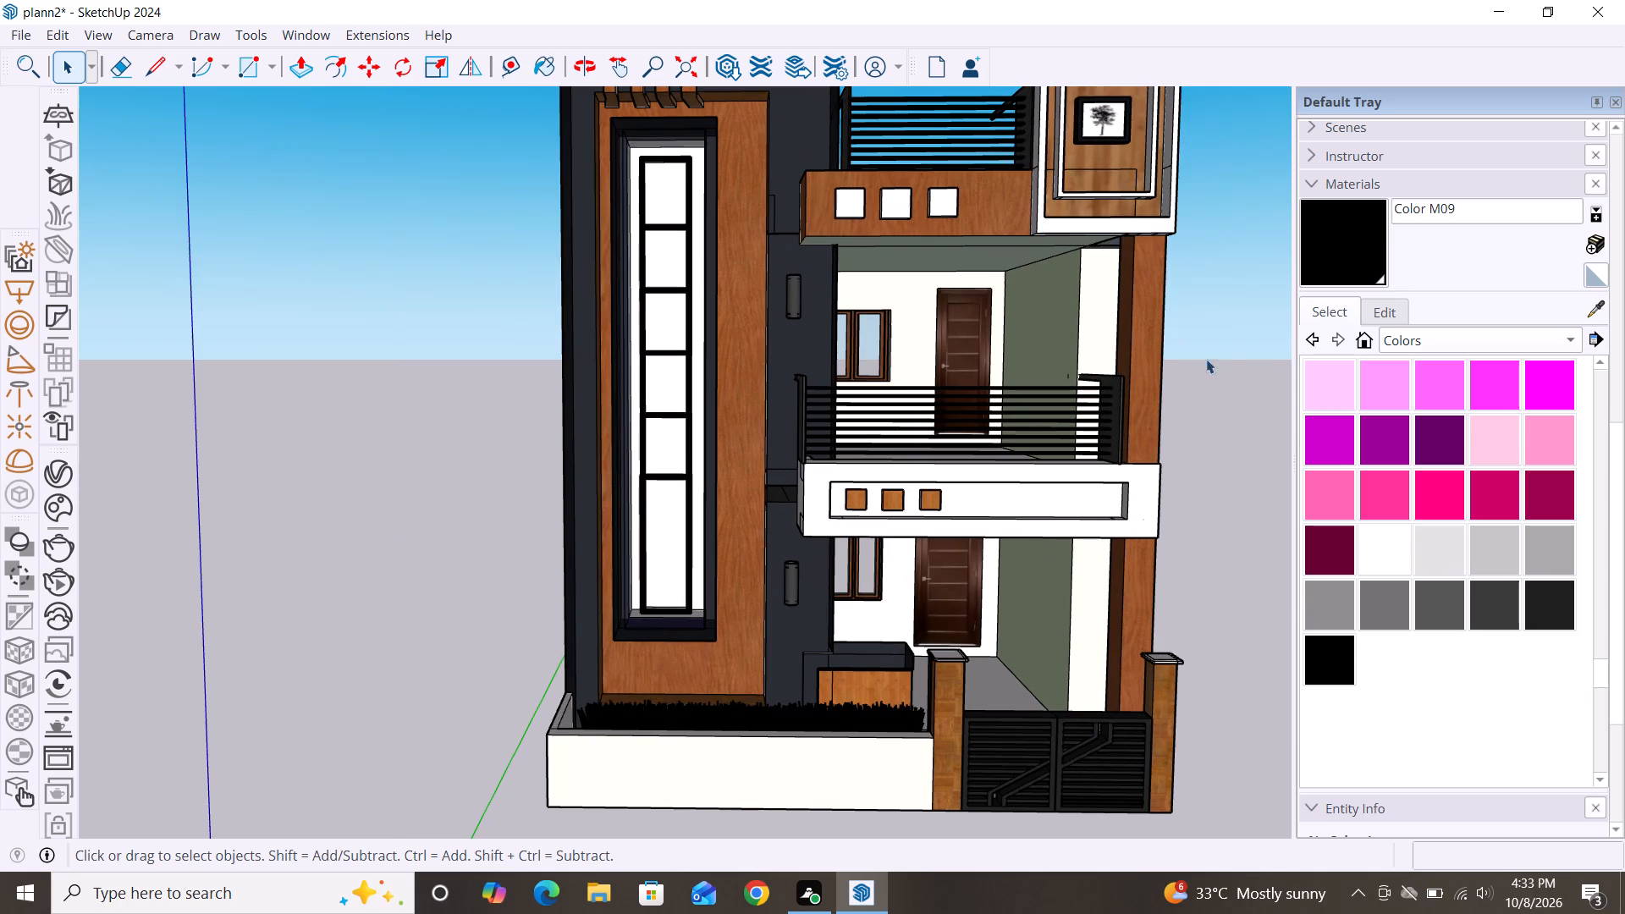
# Paint all six panes of the tower window with Translucent Glass Blue from the Glass and Mirrors materials.
pyautogui.click(1339, 310)
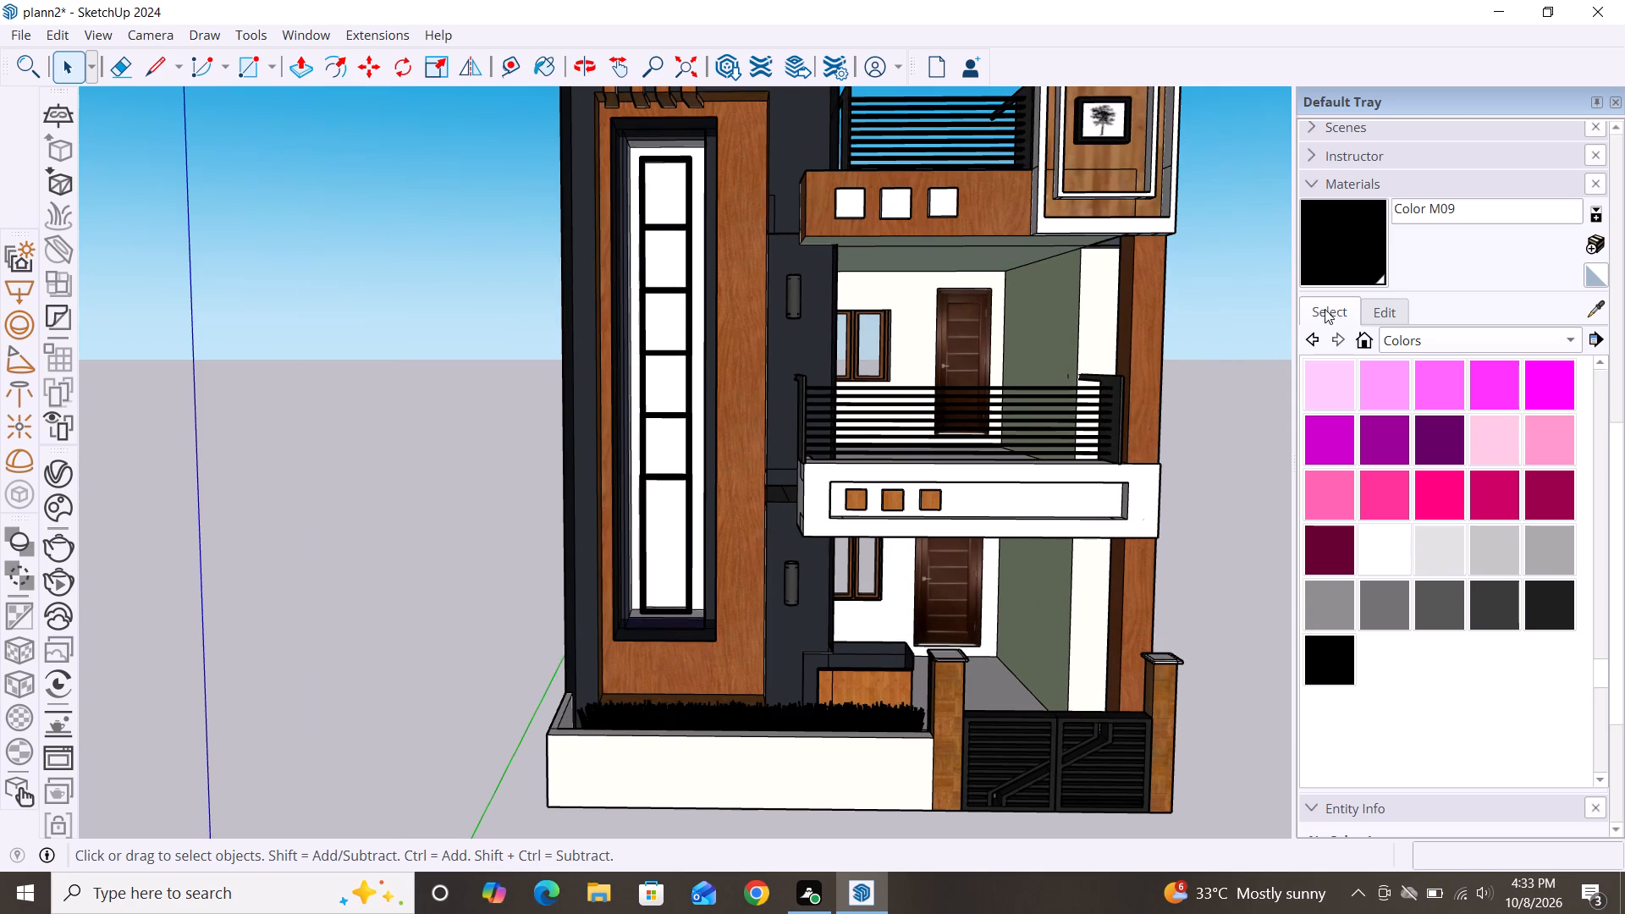
pyautogui.click(1323, 308)
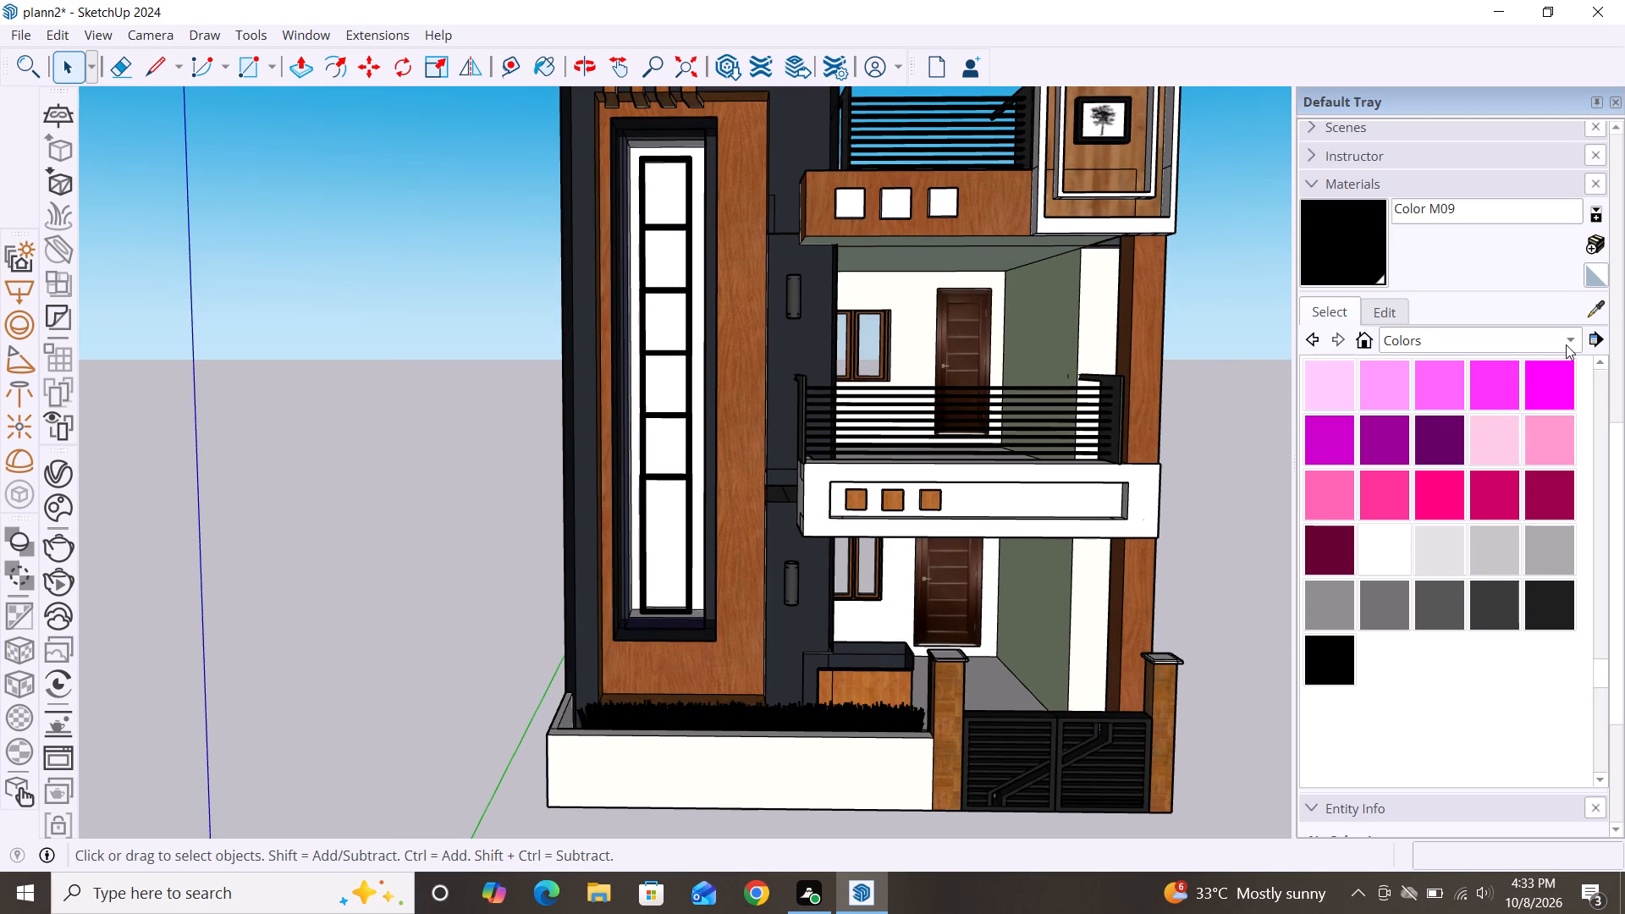
pyautogui.click(1573, 341)
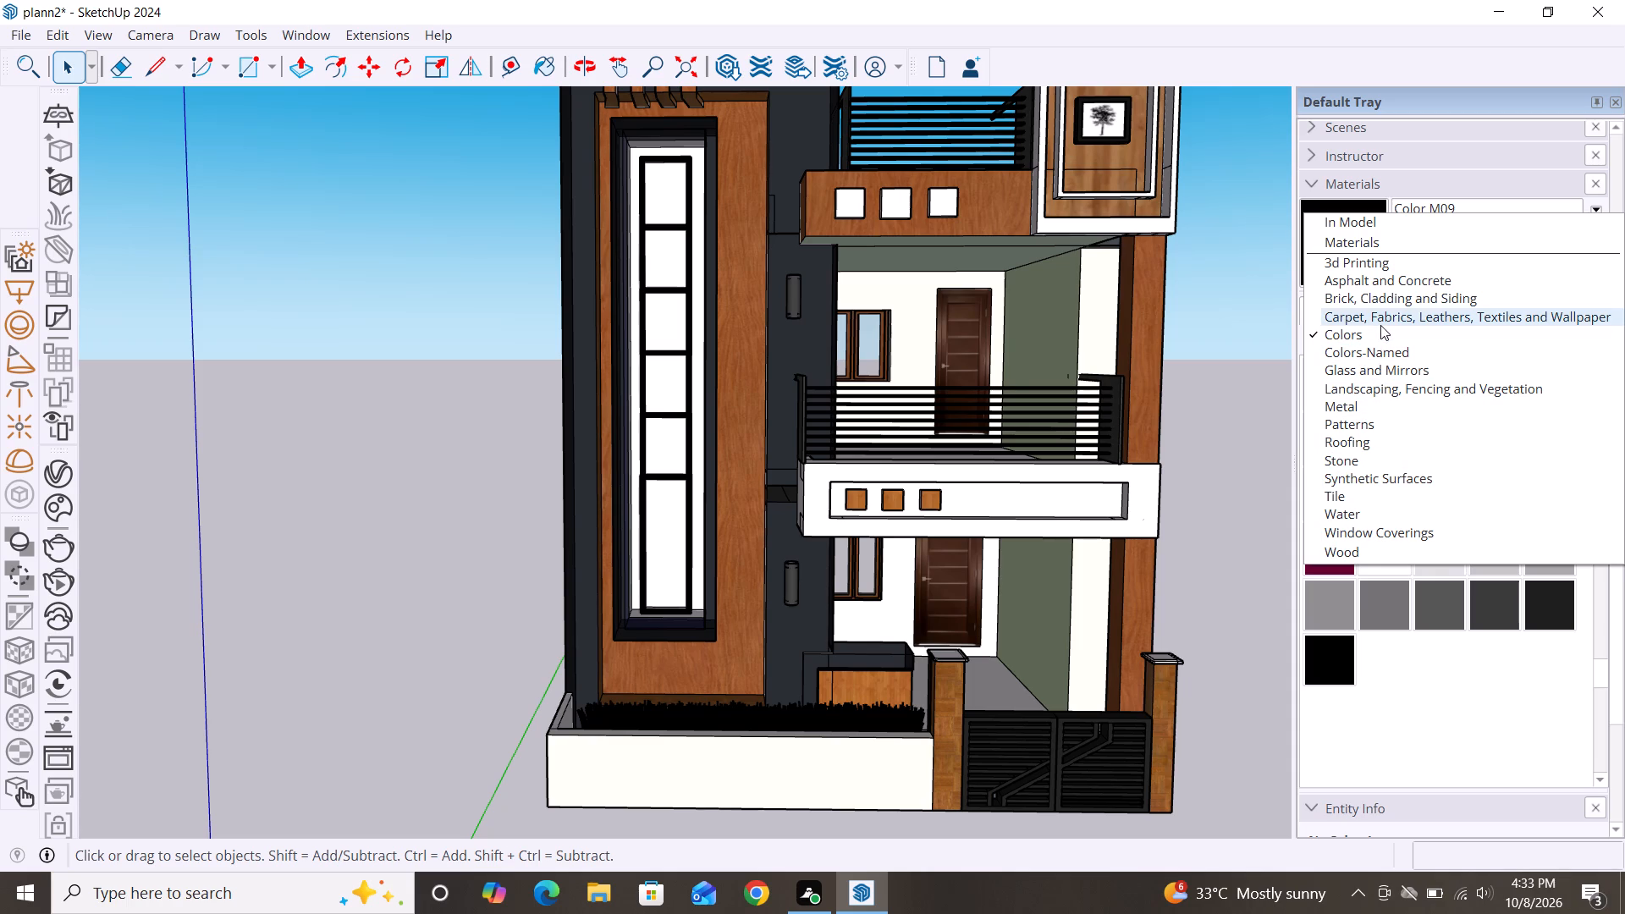
pyautogui.click(1376, 369)
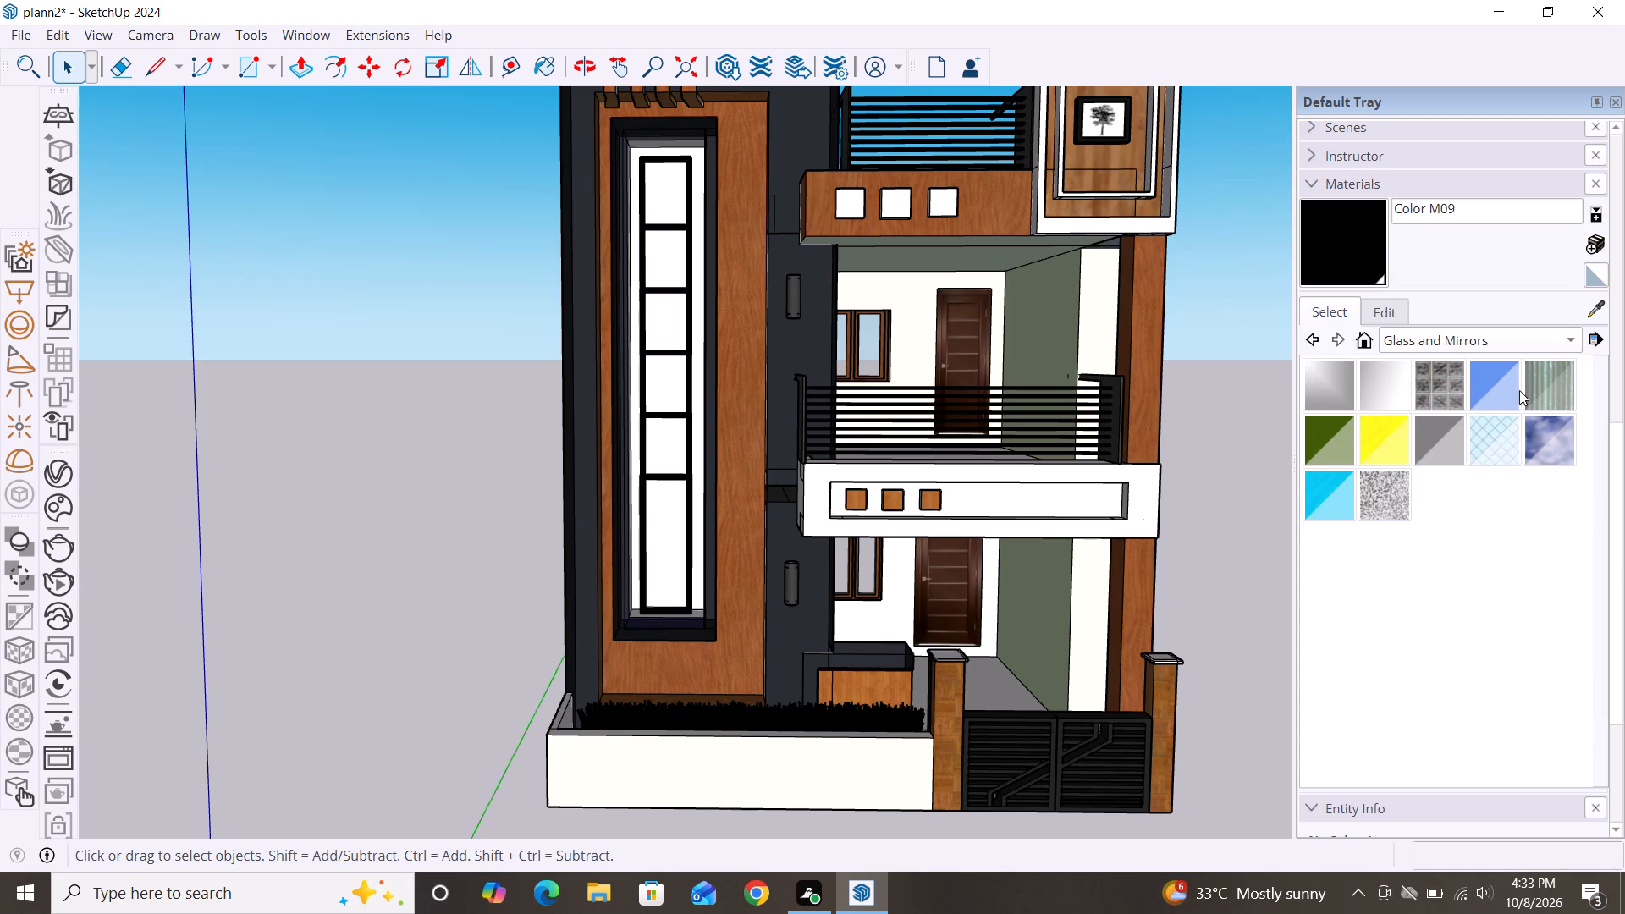
pyautogui.click(1510, 391)
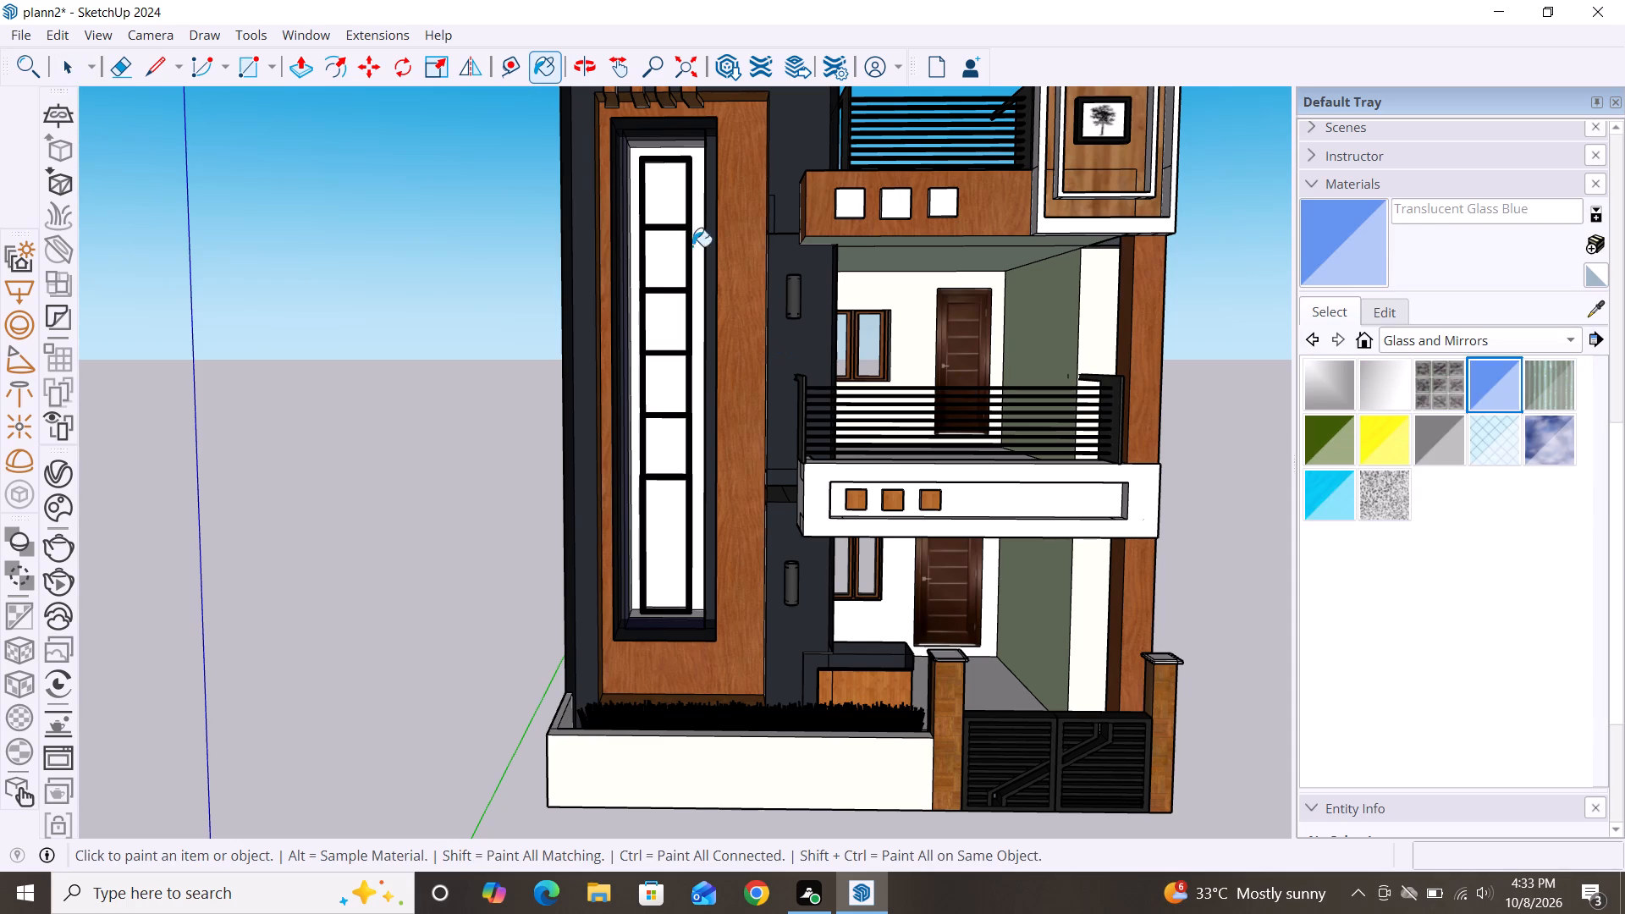
pyautogui.click(669, 215)
pyautogui.click(671, 253)
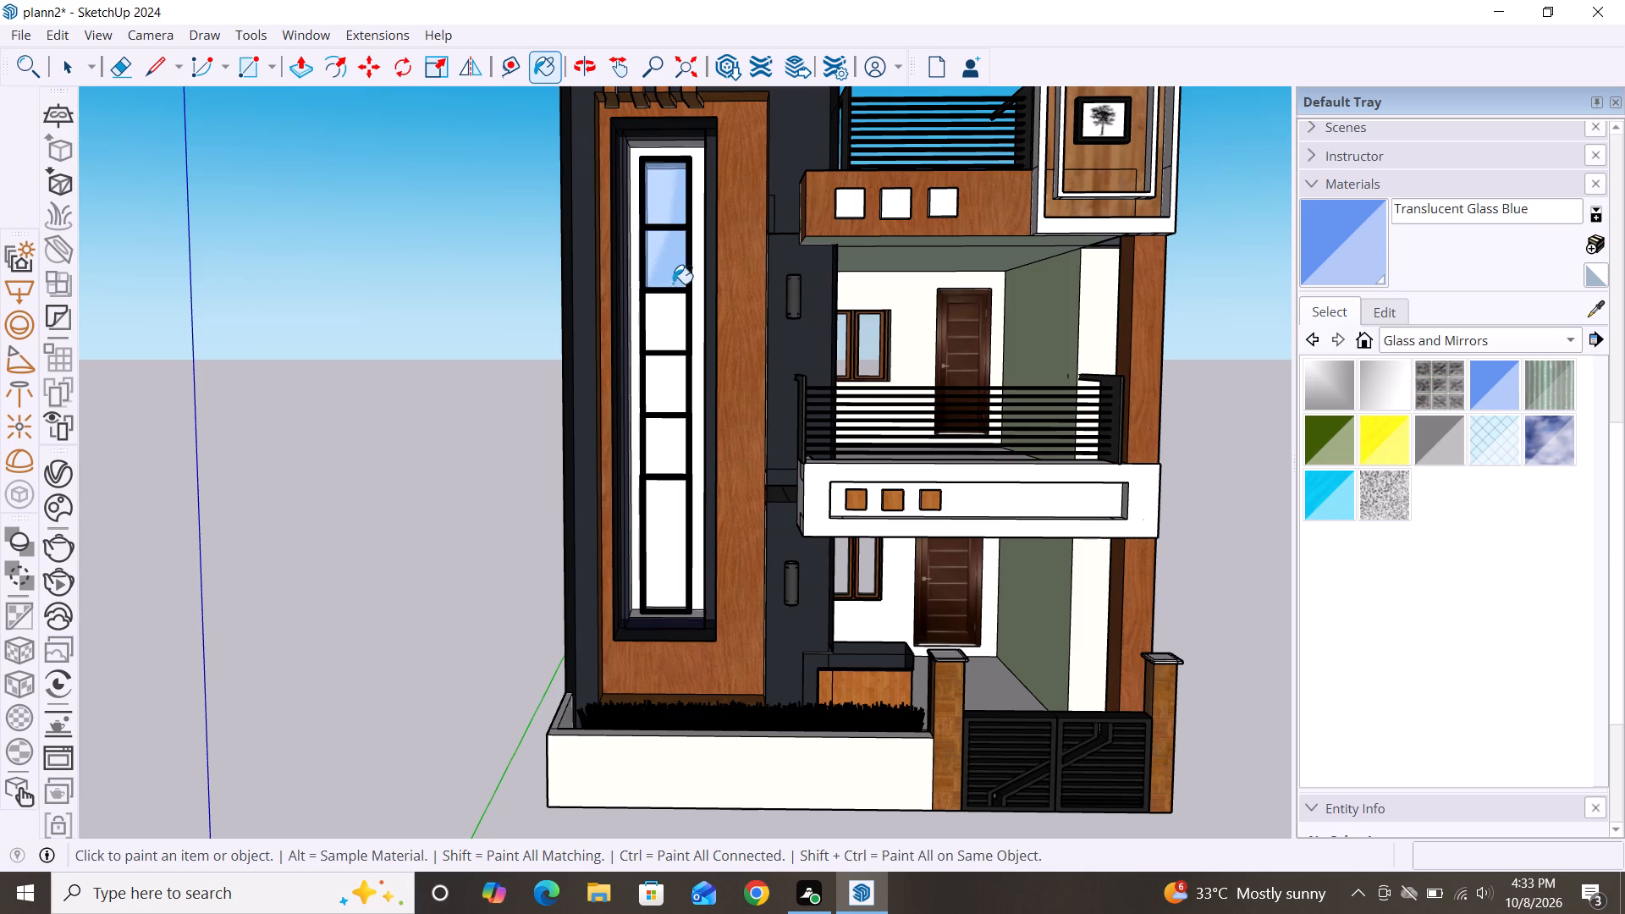
pyautogui.click(667, 319)
pyautogui.click(671, 393)
pyautogui.click(649, 455)
pyautogui.click(663, 498)
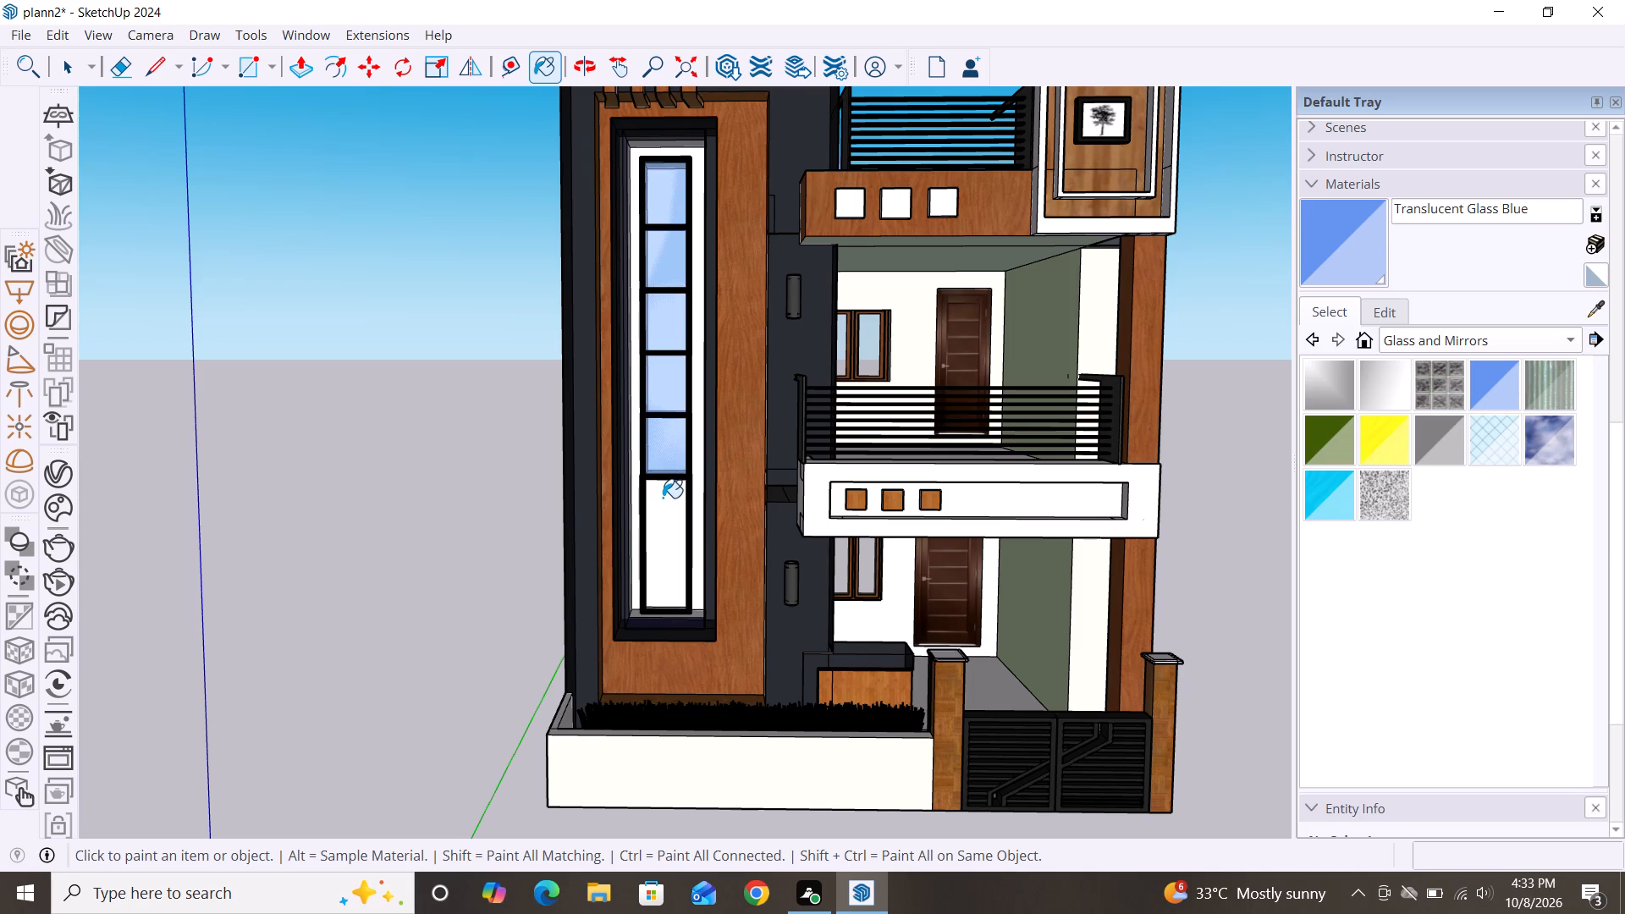
# Set the opacity of the Translucent Glass Blue material to 28.
pyautogui.click(1383, 301)
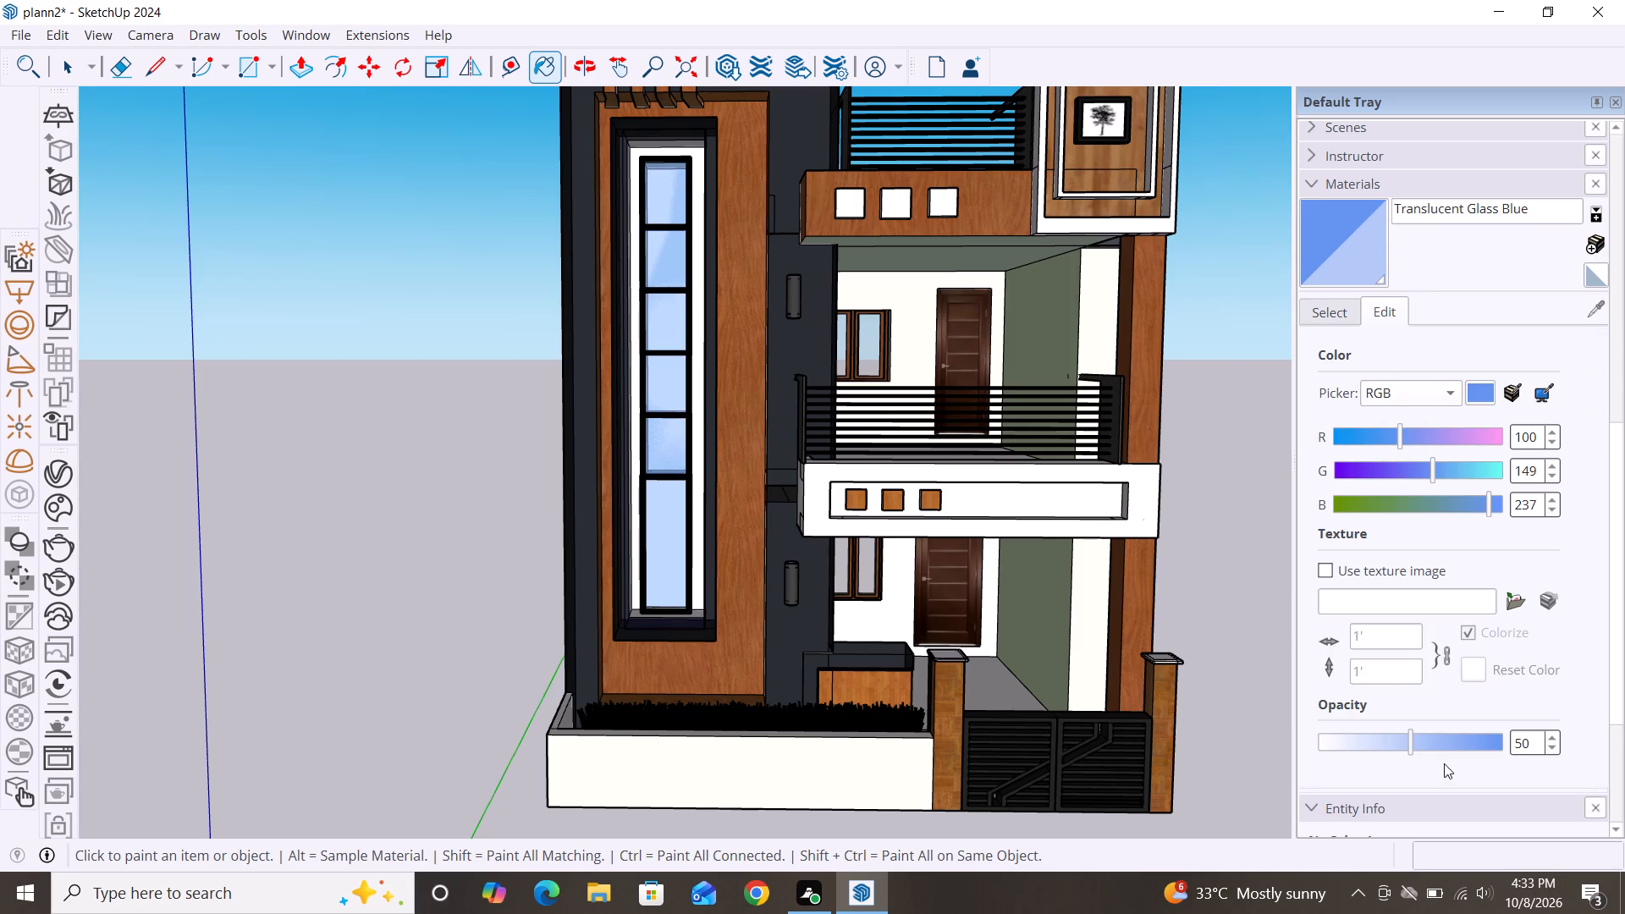
pyautogui.click(1435, 742)
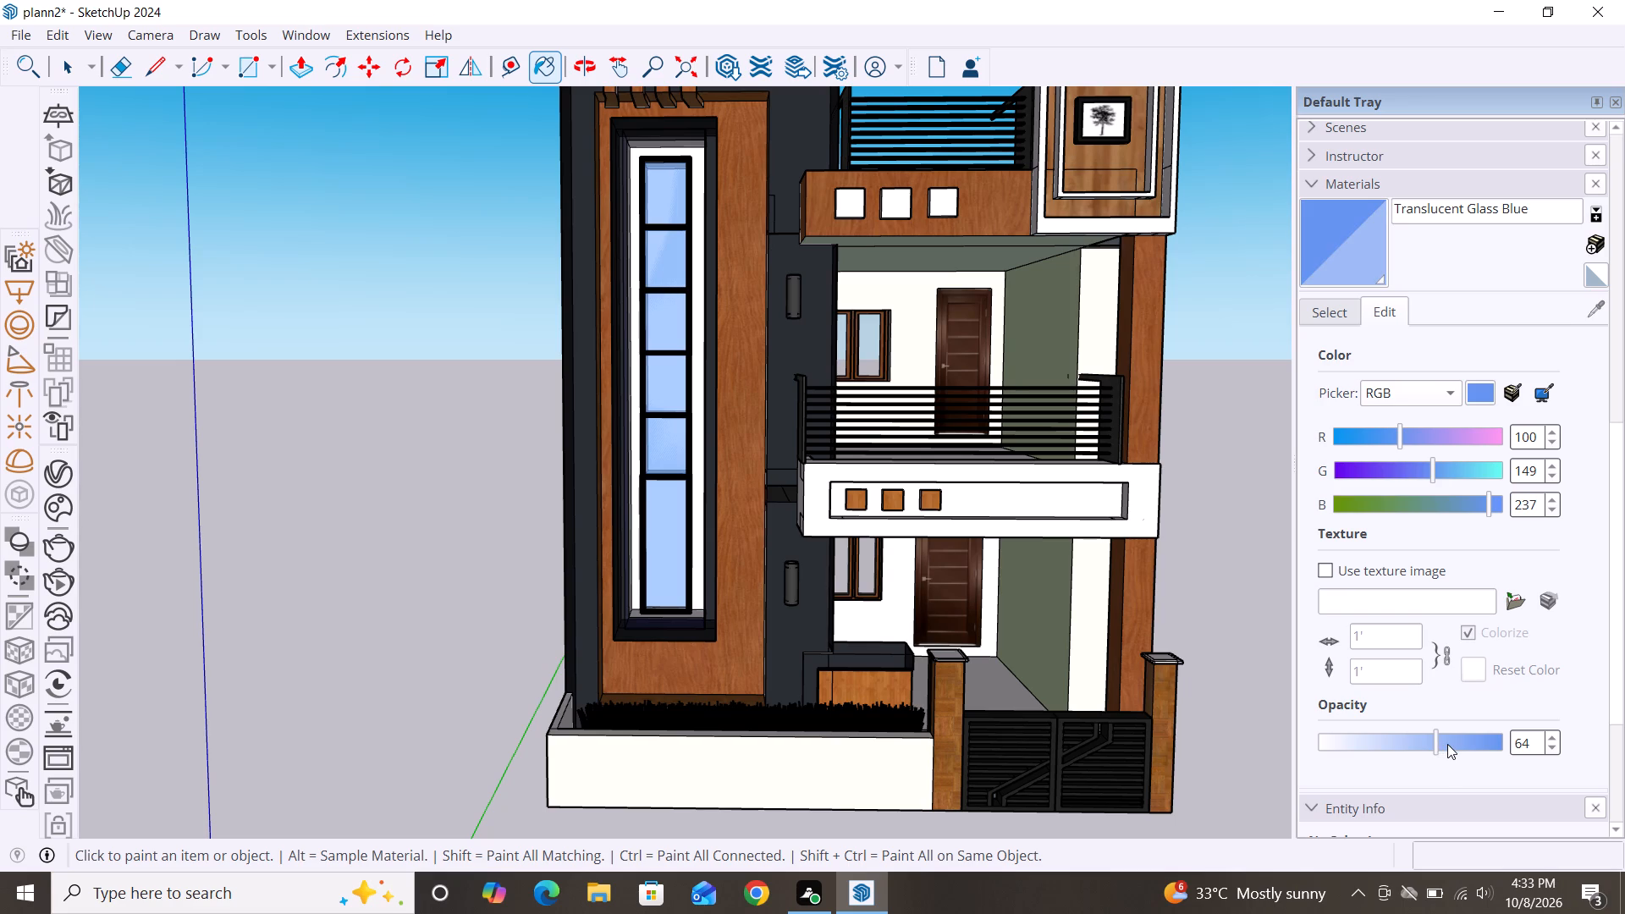
pyautogui.click(1409, 741)
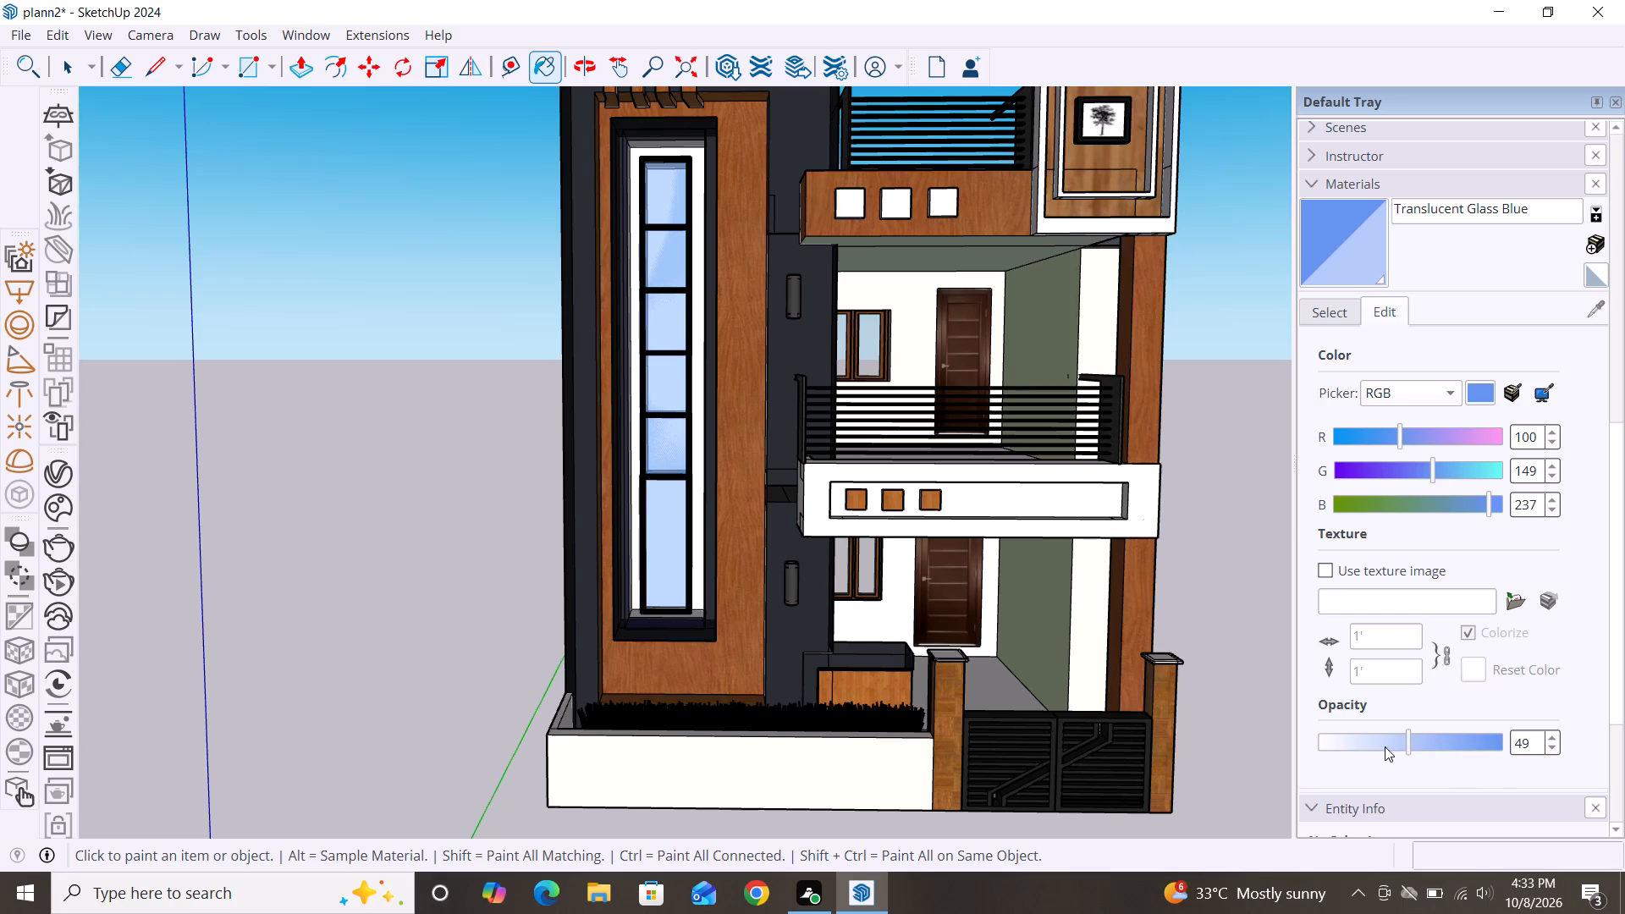
pyautogui.click(1385, 746)
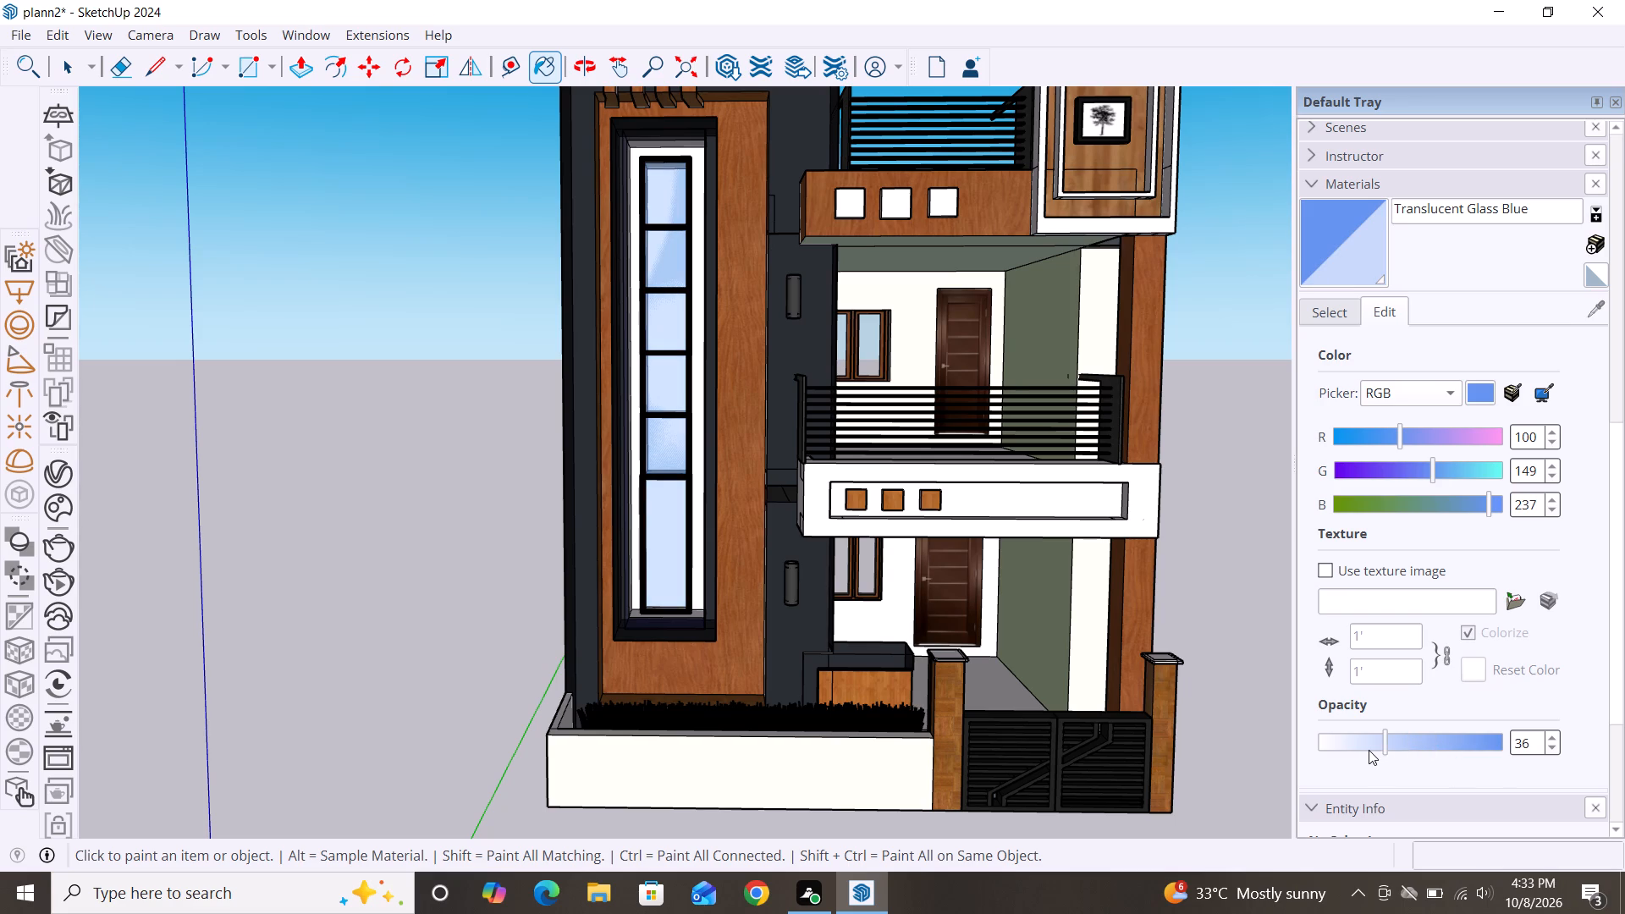
pyautogui.click(1369, 750)
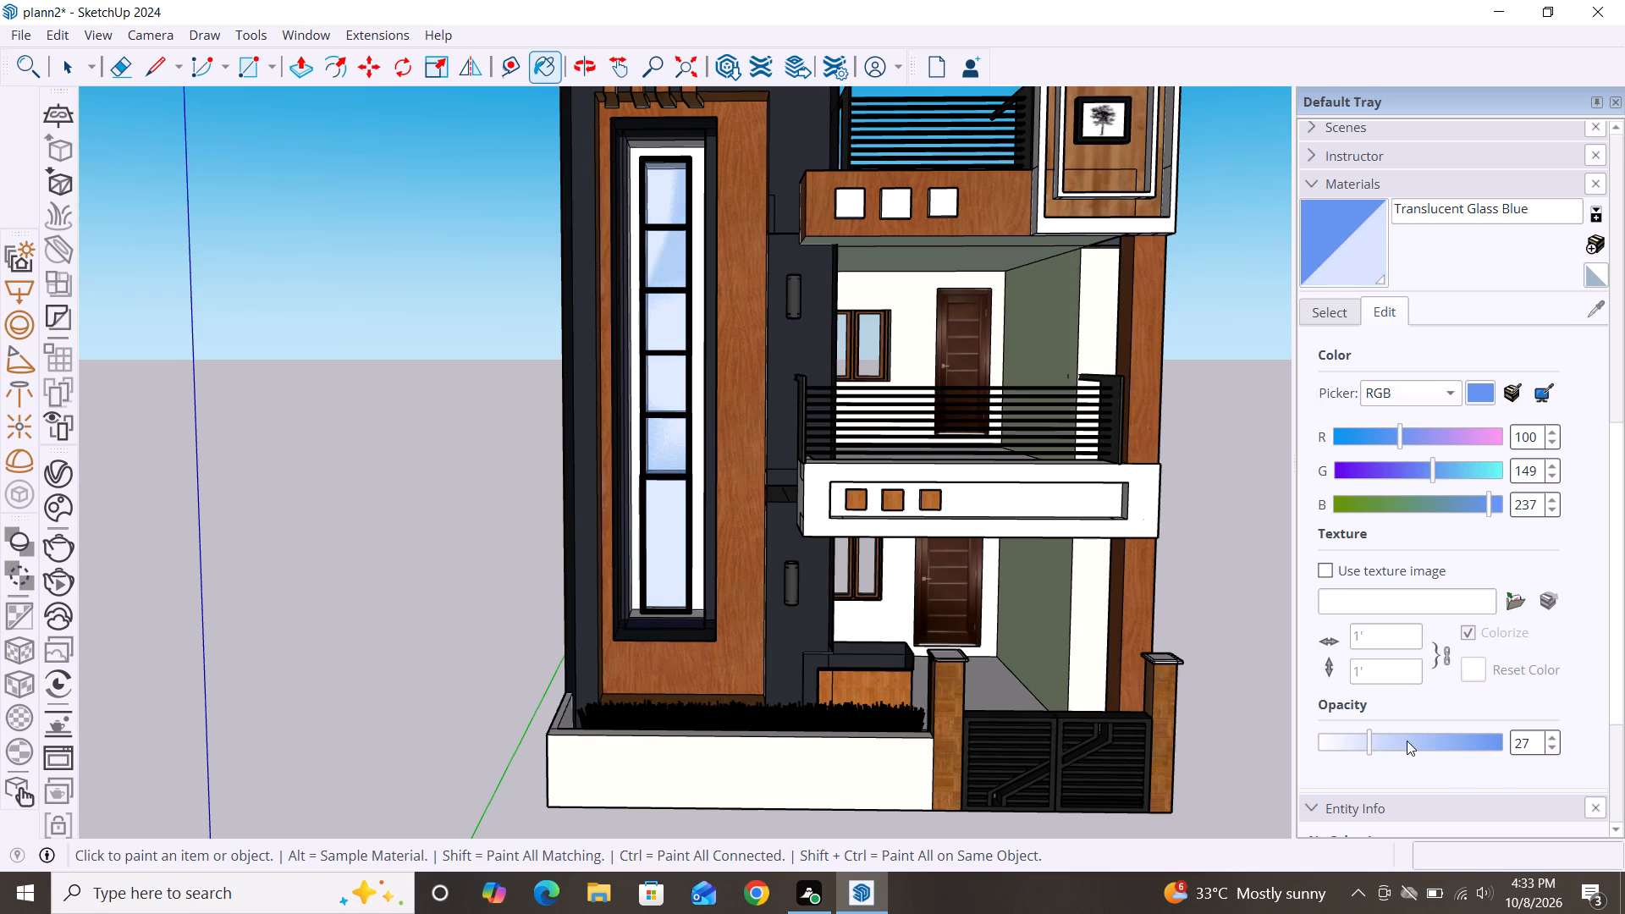
pyautogui.click(1407, 741)
pyautogui.click(1385, 740)
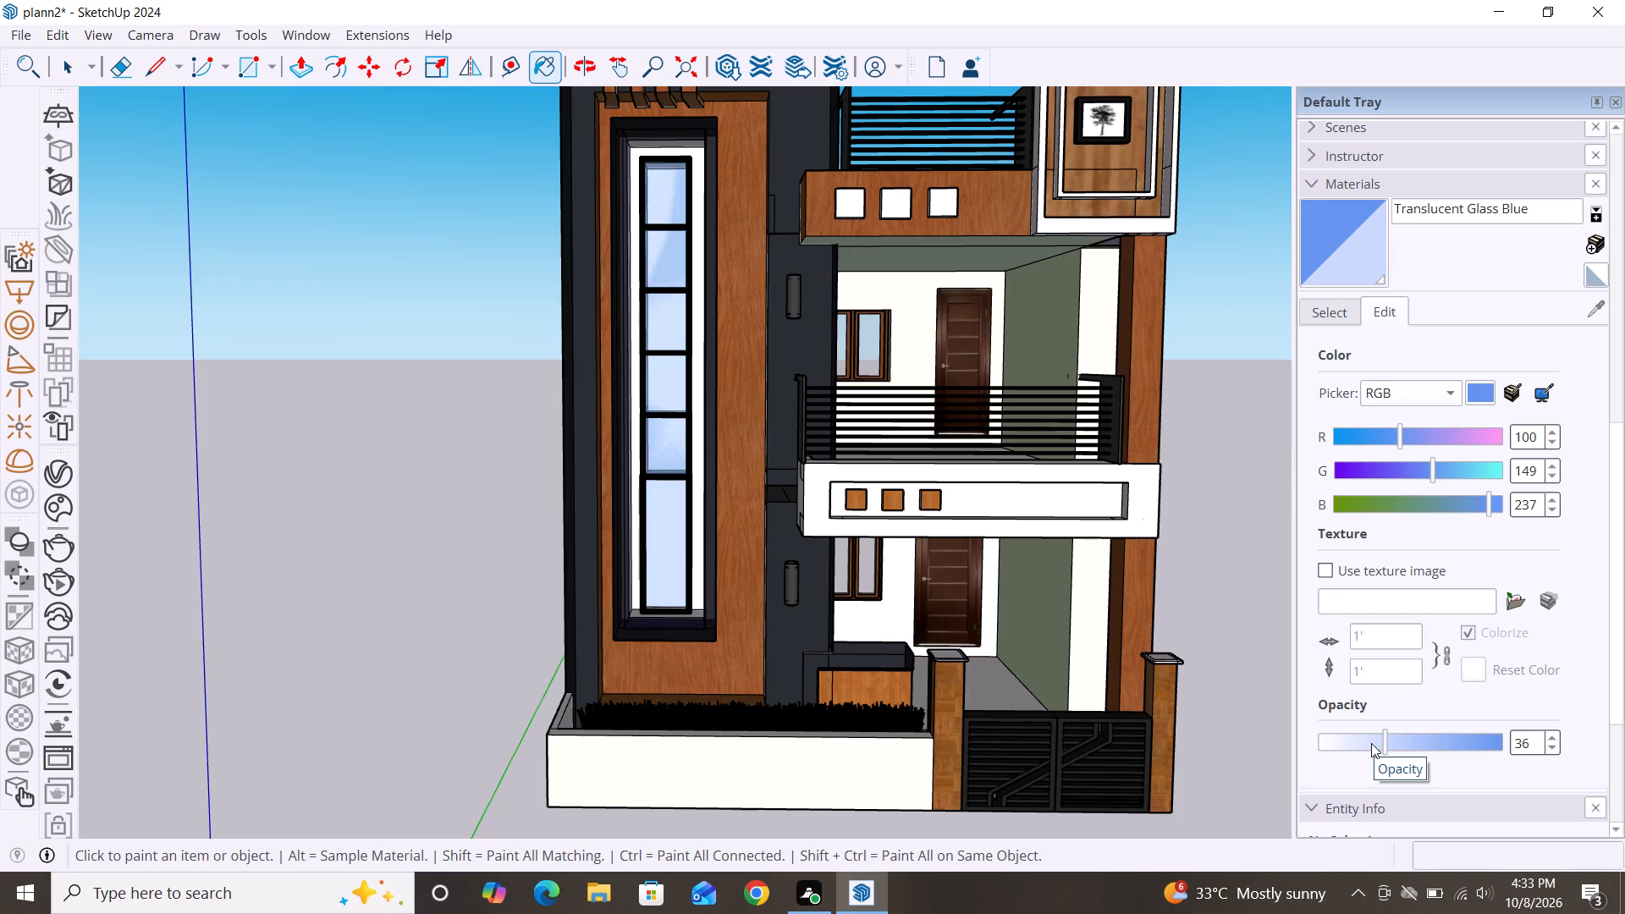
pyautogui.click(1371, 743)
# Examine the tower window's glass up close and within the whole front facade.
pyautogui.scroll(-4, 907, 418)
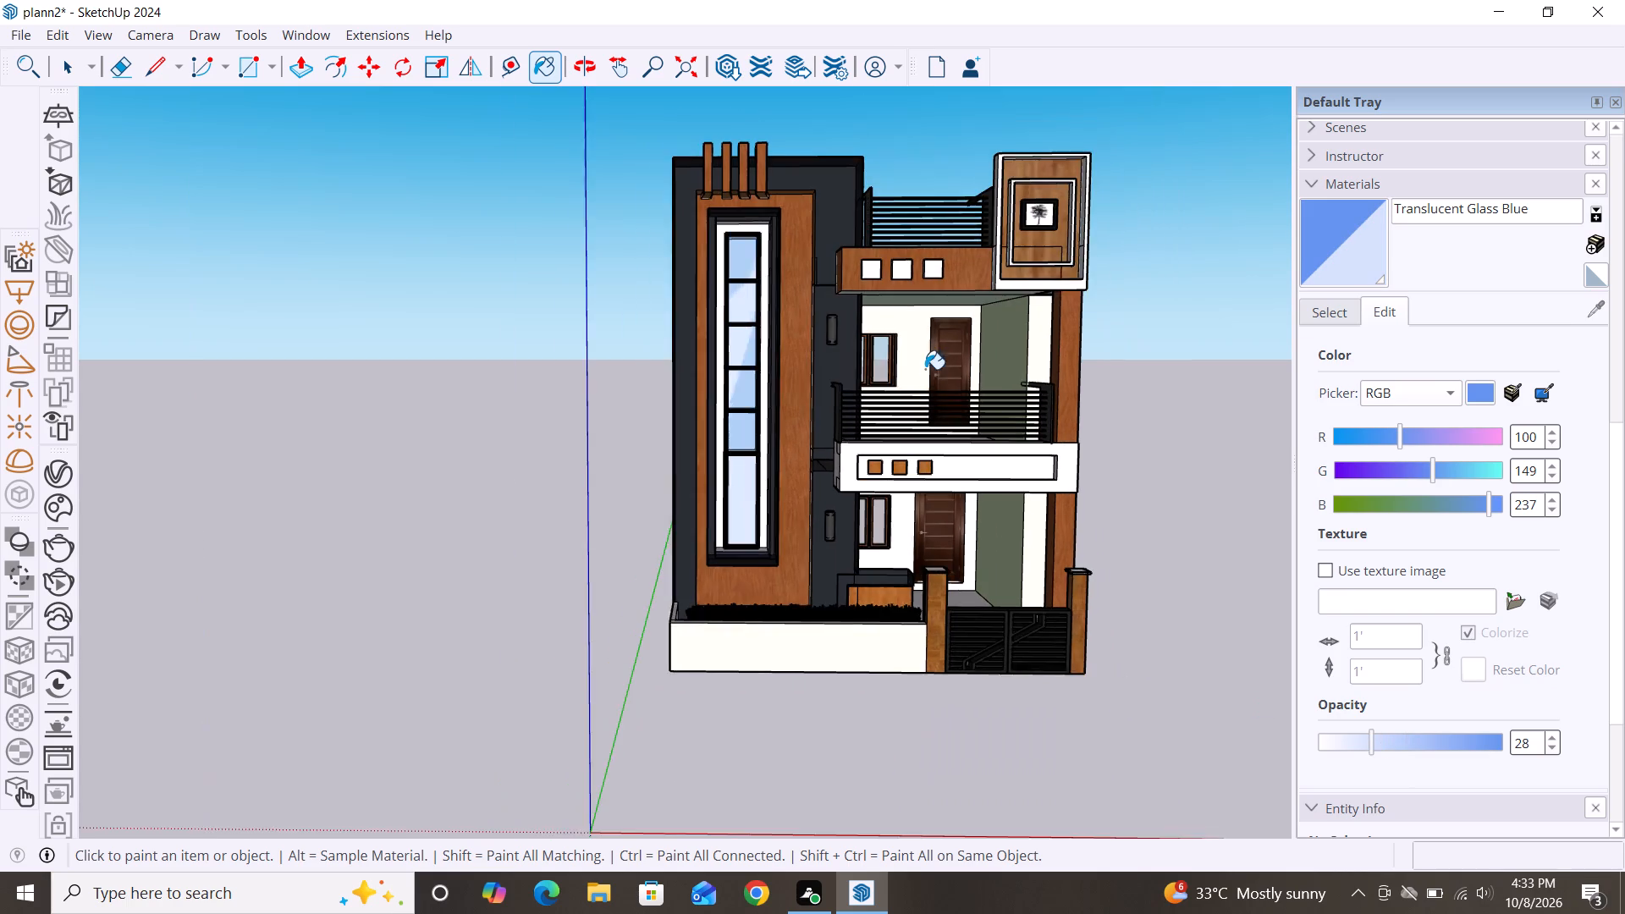
pyautogui.scroll(-1, 926, 361)
pyautogui.keyDown('alt'); pyautogui.middleClick(930, 647); pyautogui.keyUp('alt')
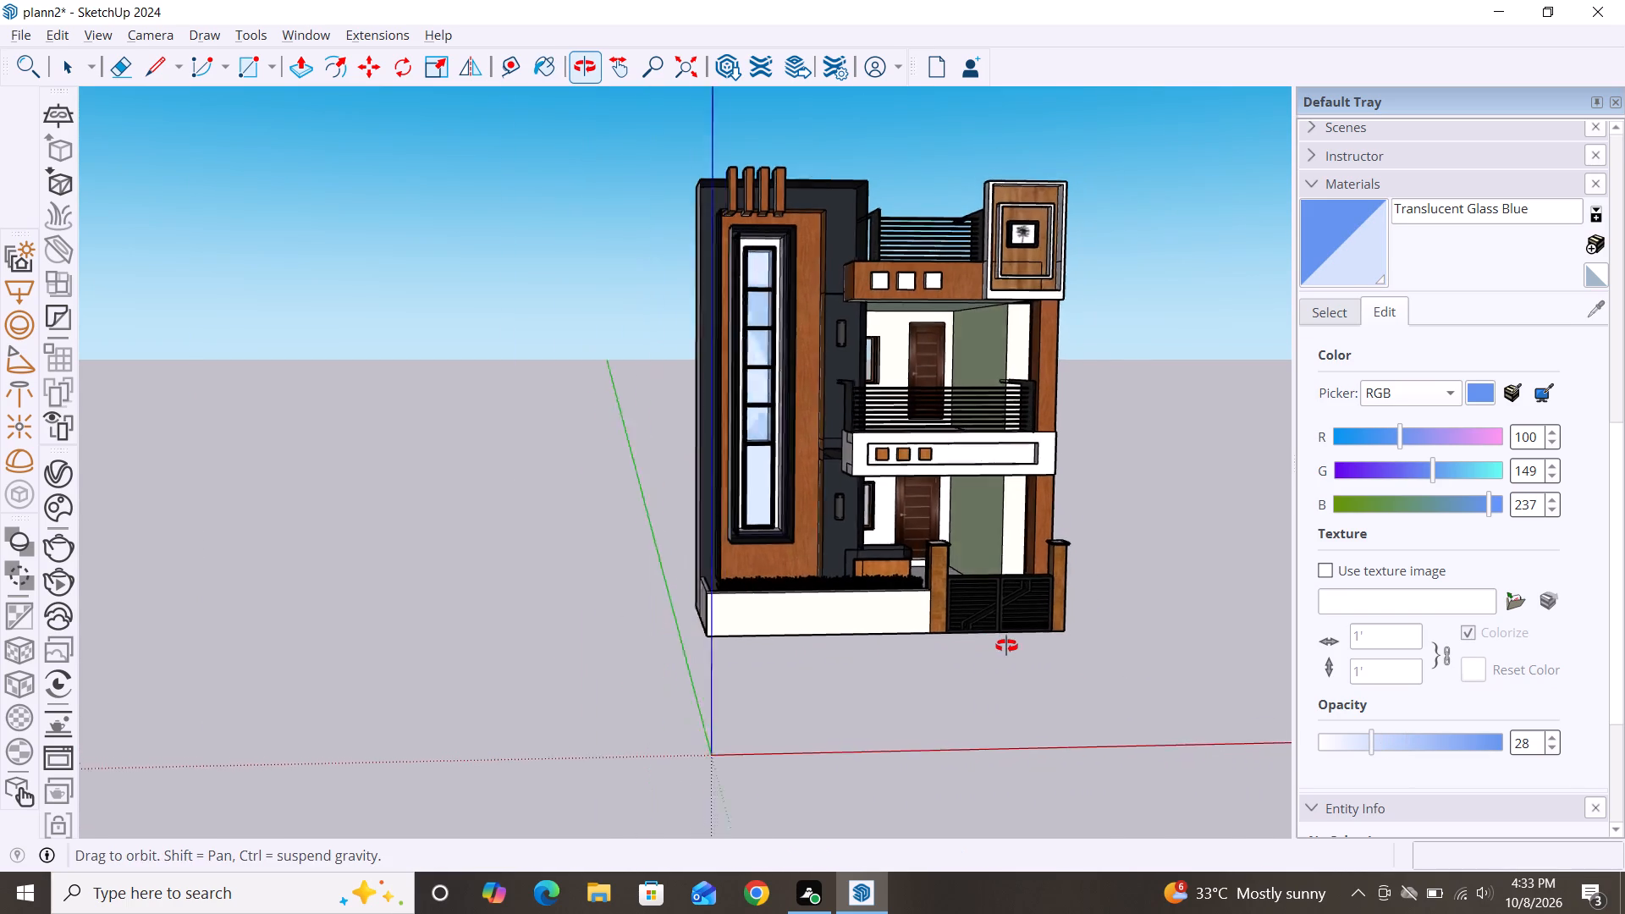
pyautogui.scroll(1, 778, 405)
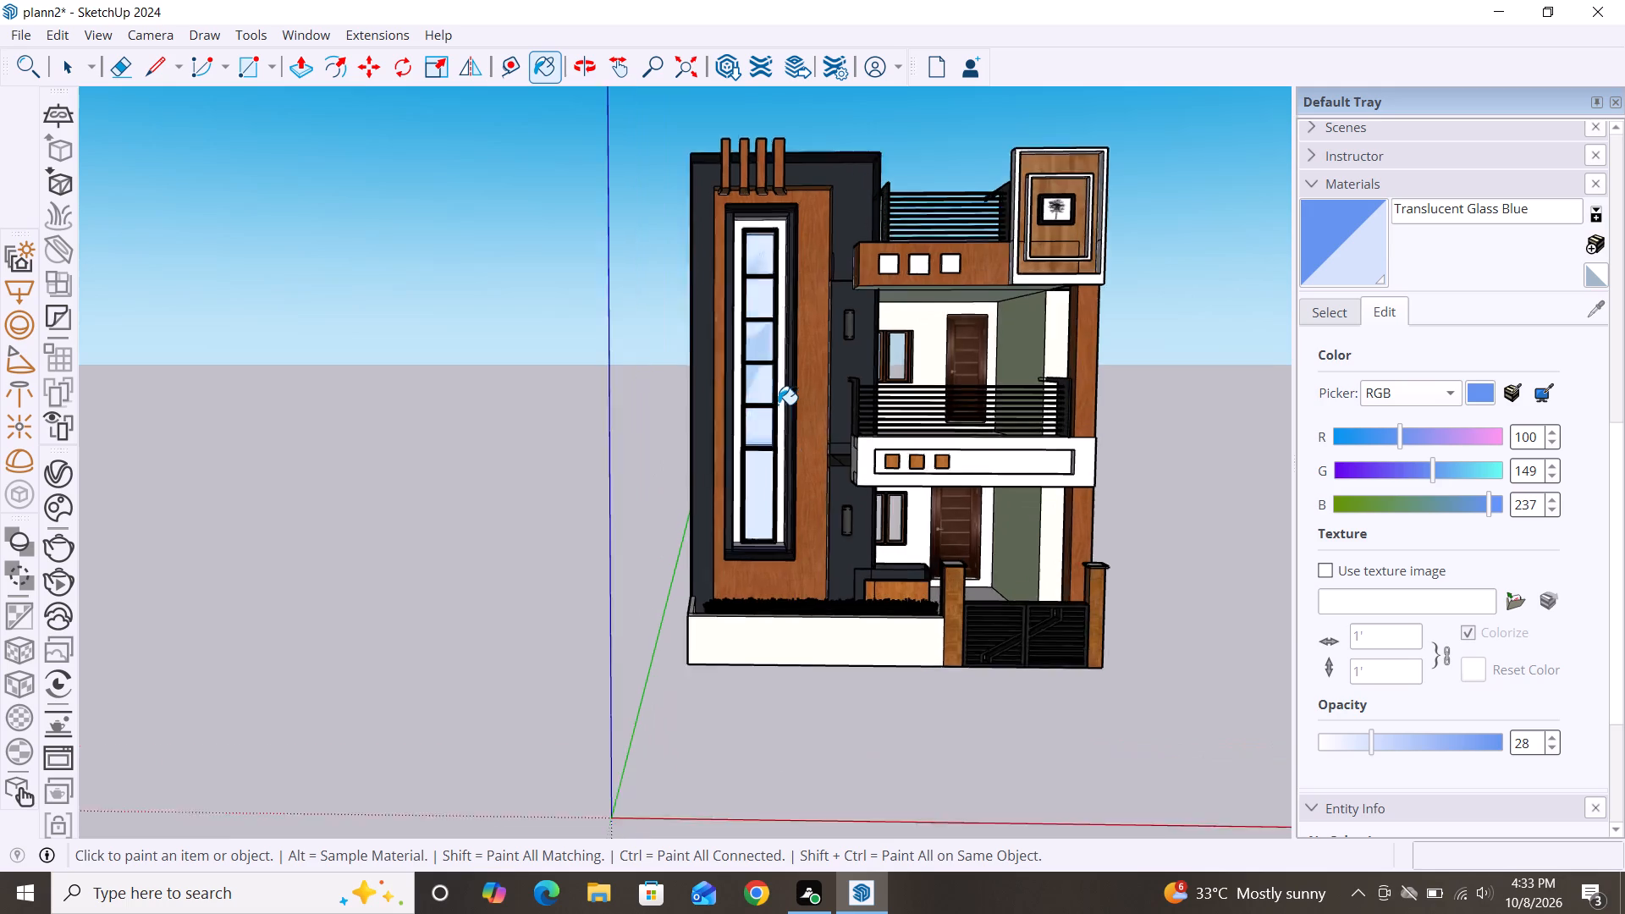
pyautogui.scroll(11, 778, 405)
pyautogui.scroll(-5, 778, 405)
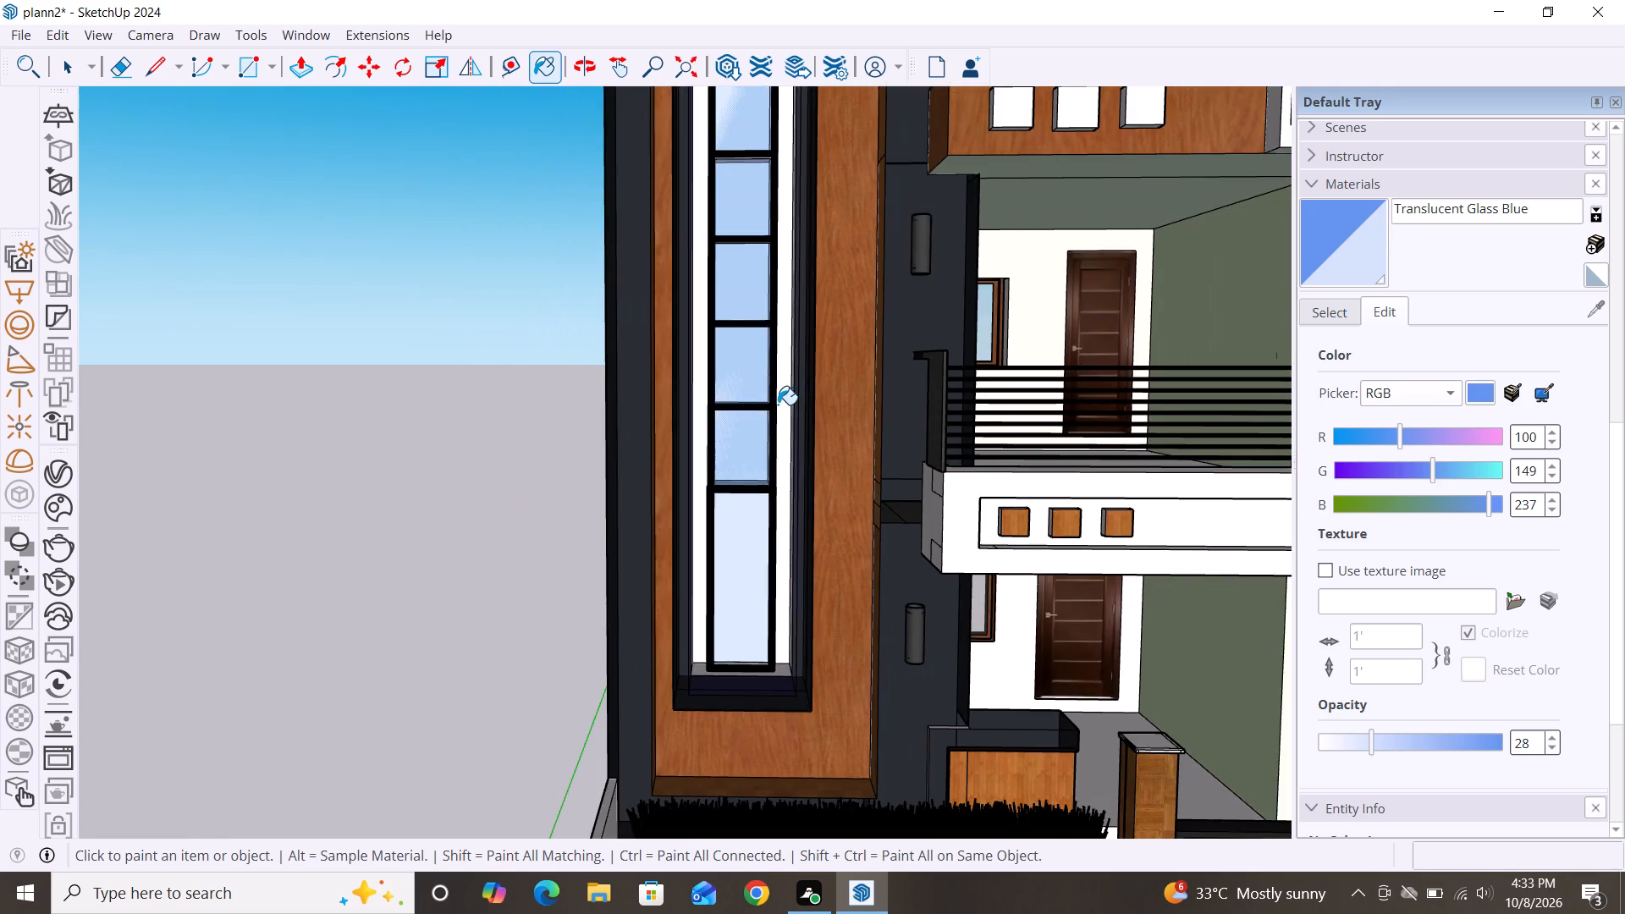
pyautogui.scroll(-7, 778, 405)
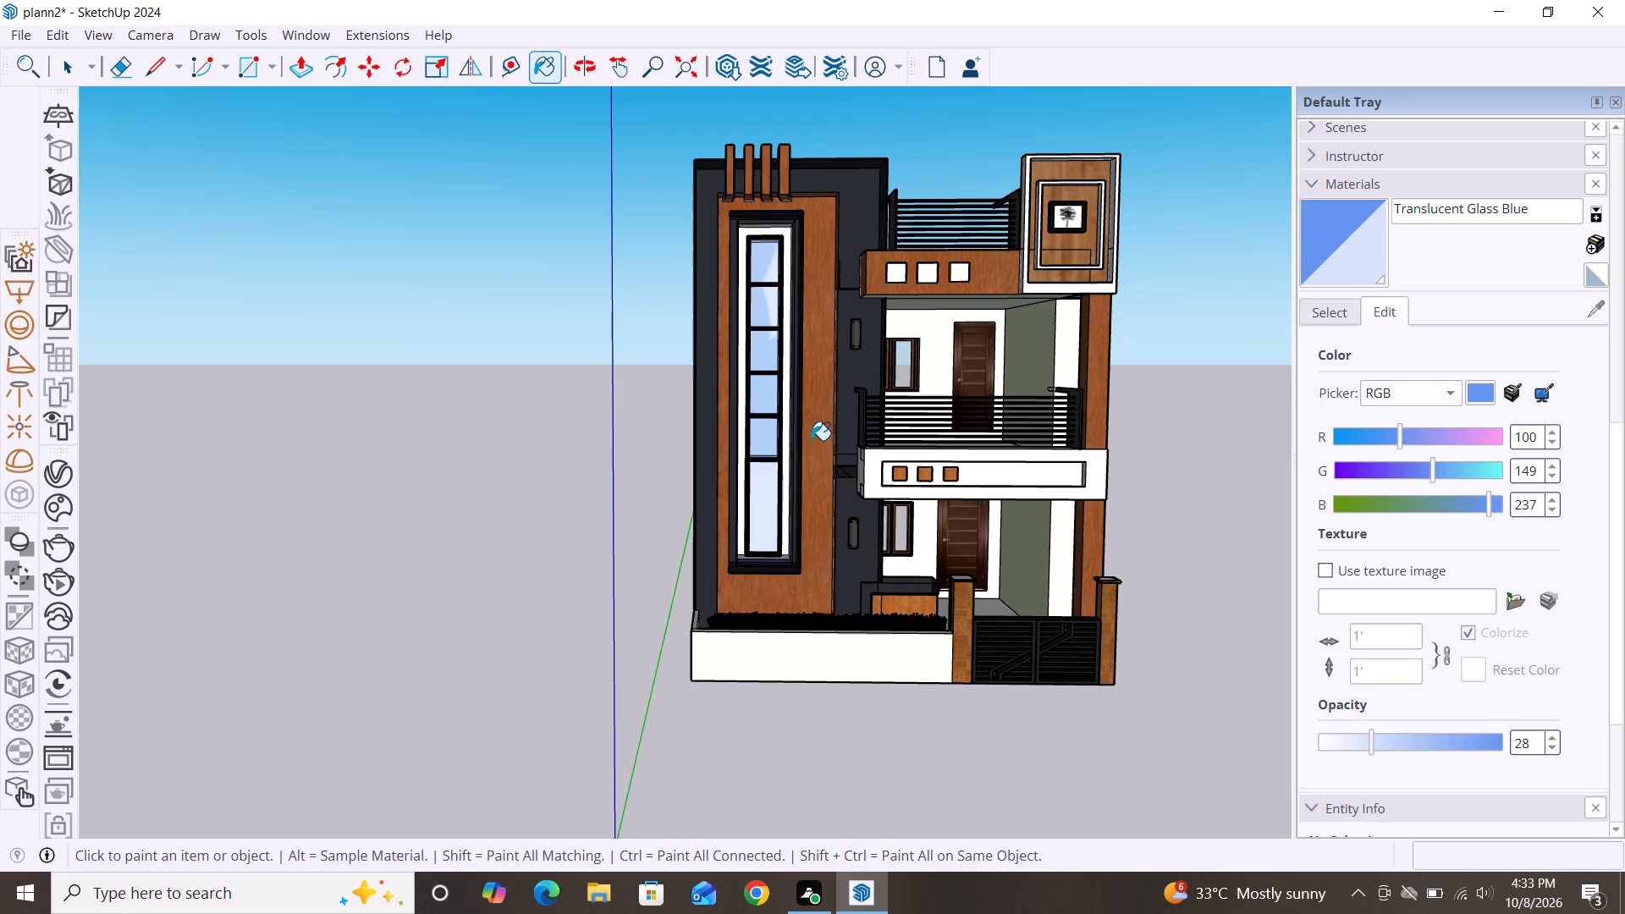
pyautogui.press('space')
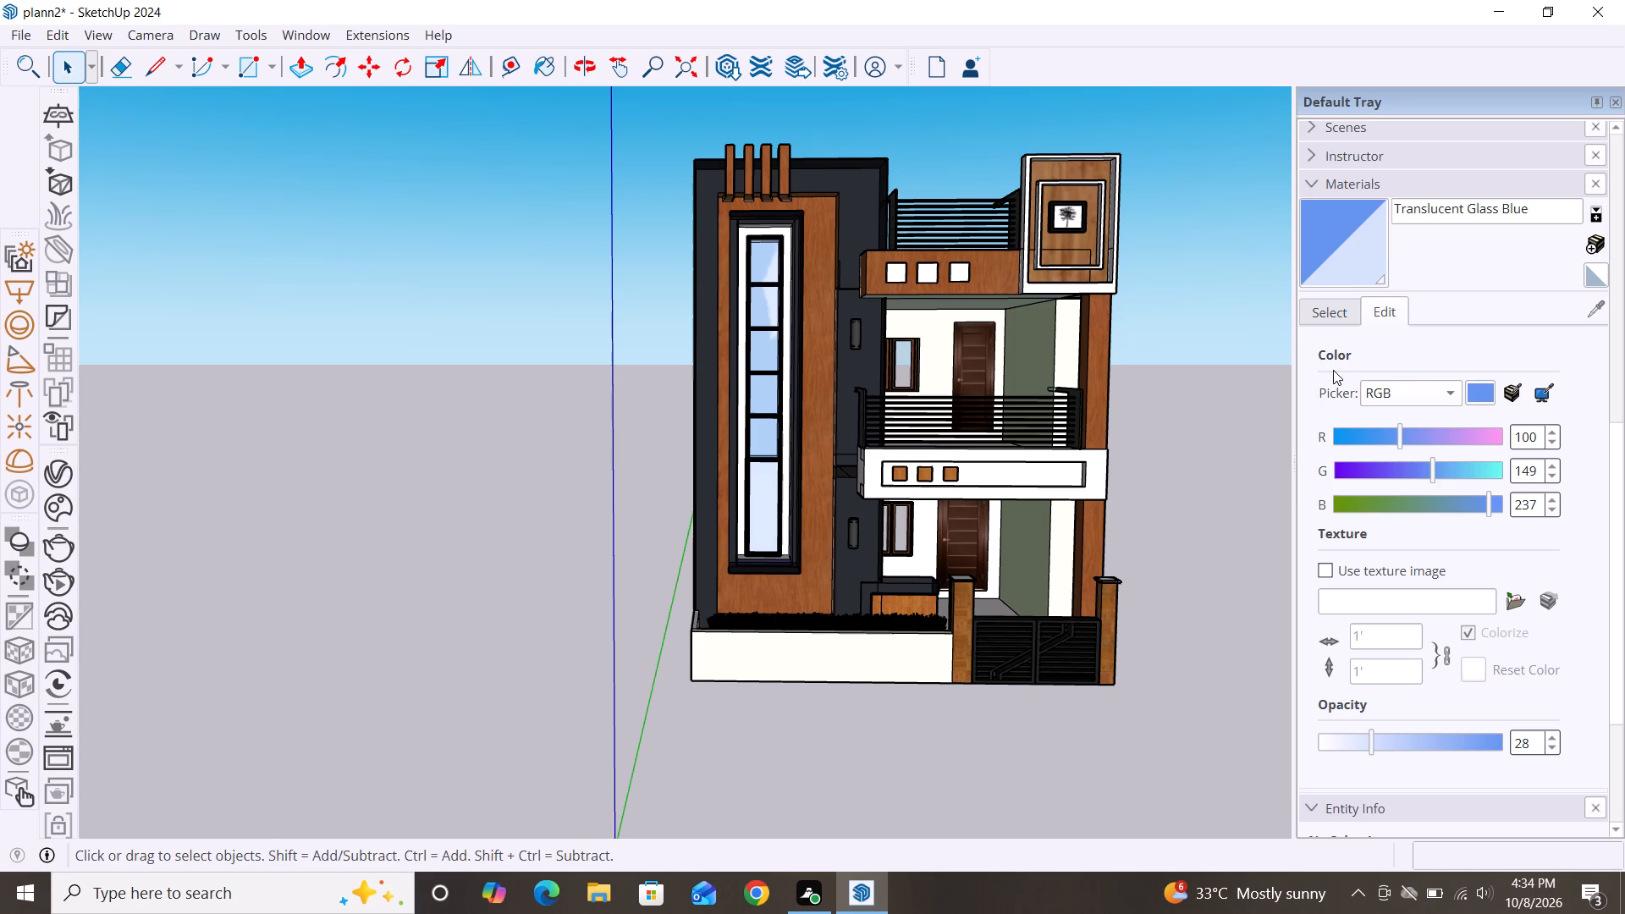
# Try to paint the white surround beside the tower window's frame with the pale yellow Color E01.
pyautogui.click(1341, 317)
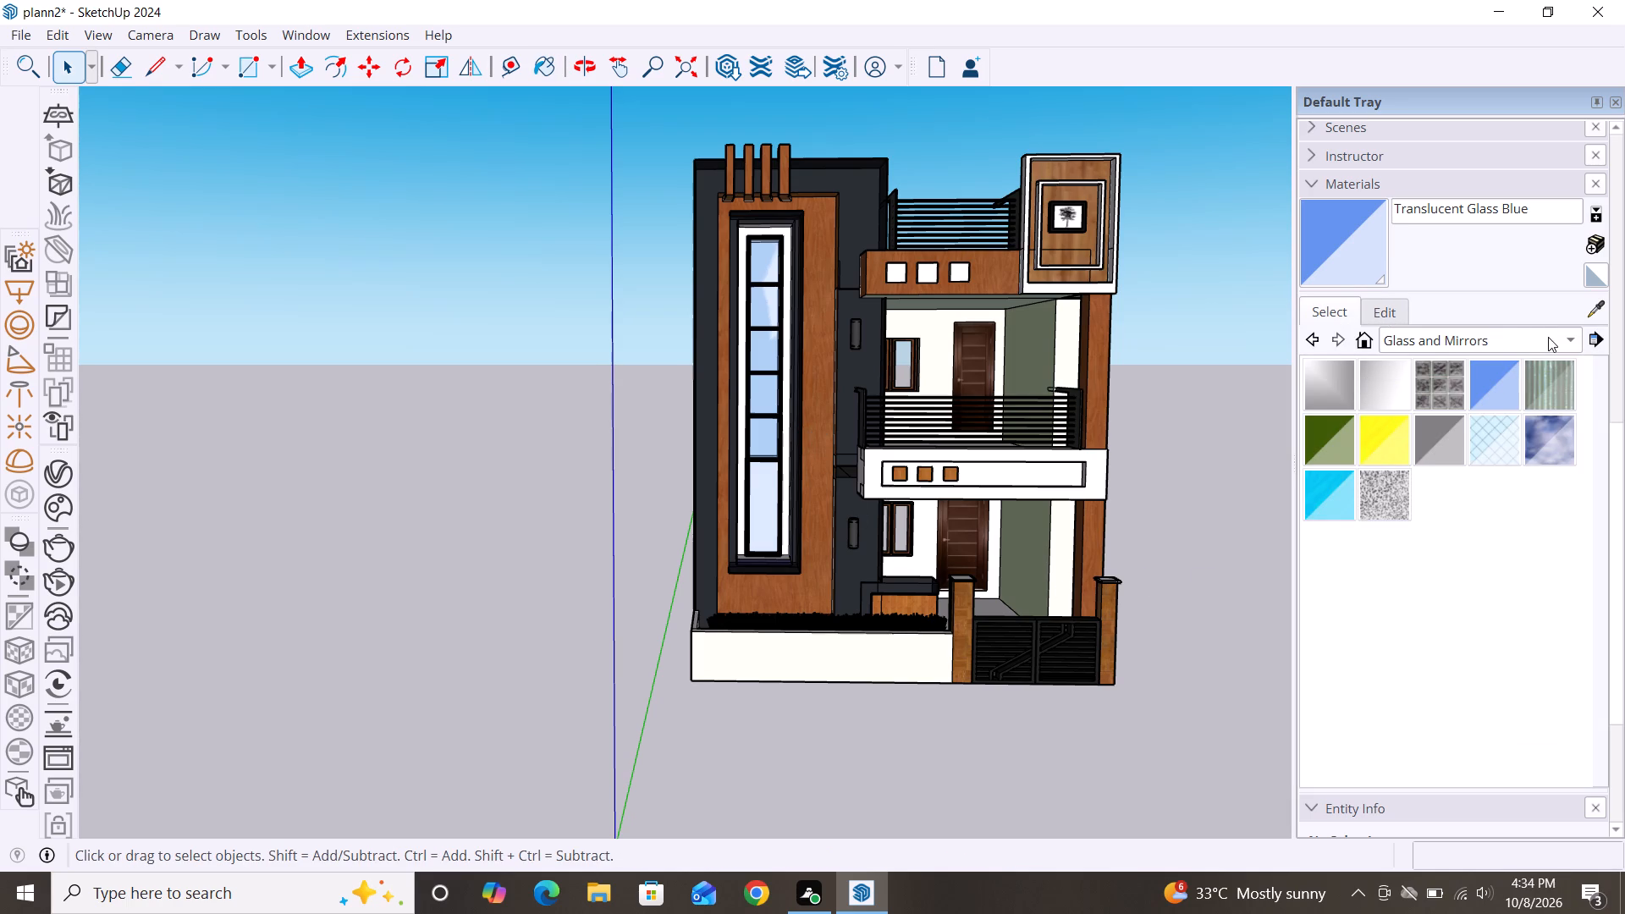
pyautogui.click(1571, 337)
pyautogui.click(1372, 294)
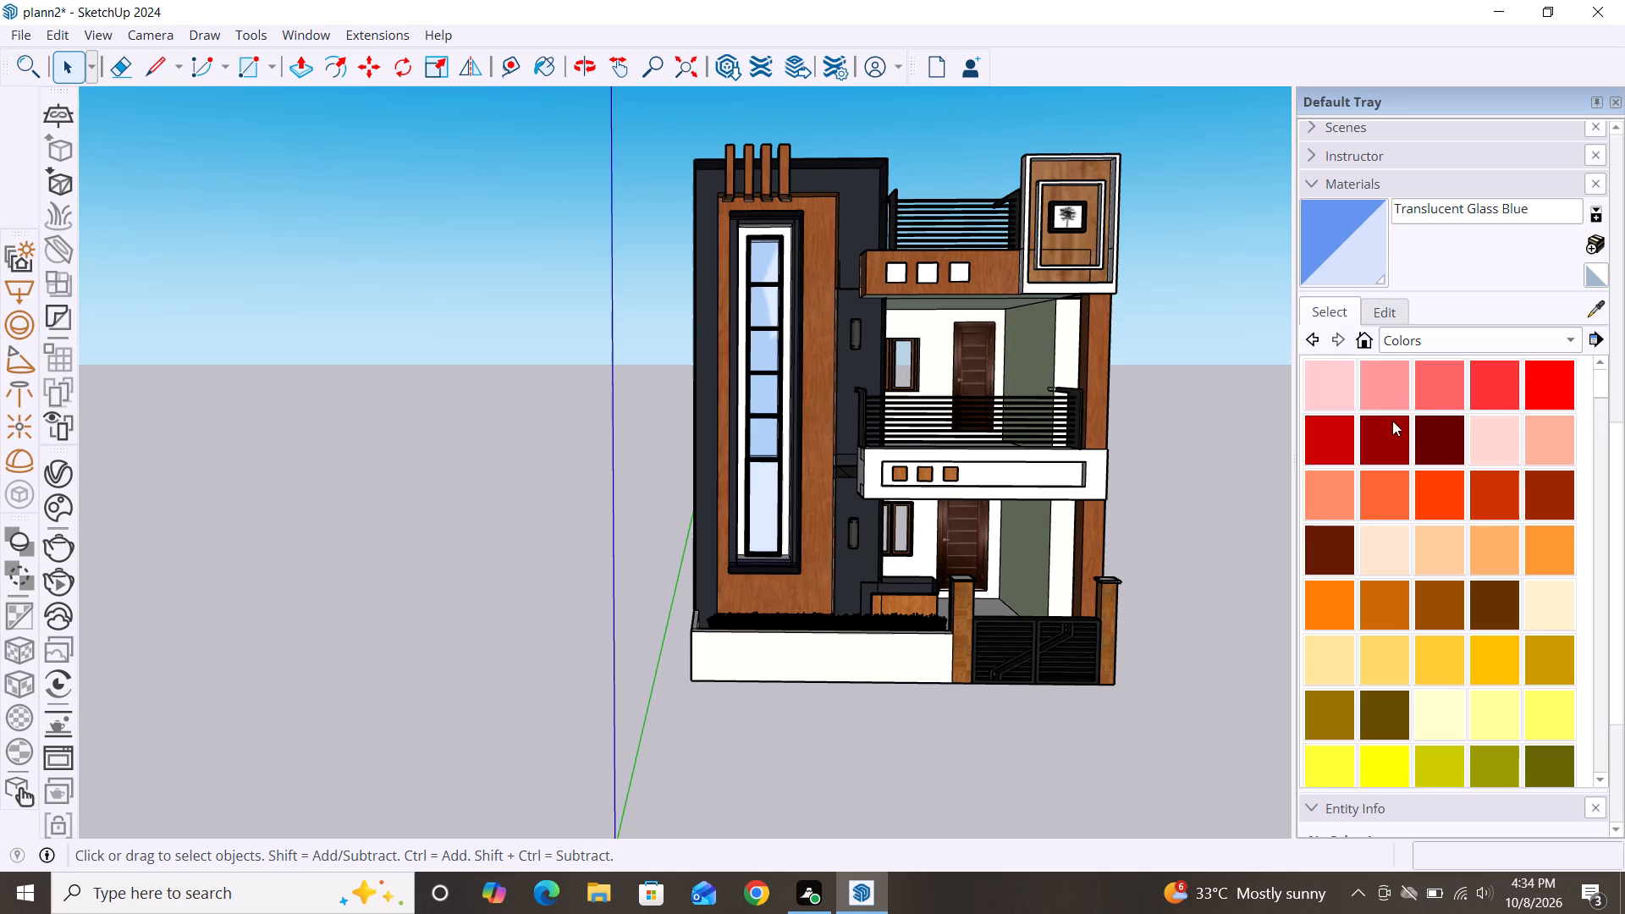
pyautogui.scroll(-5, 1392, 427)
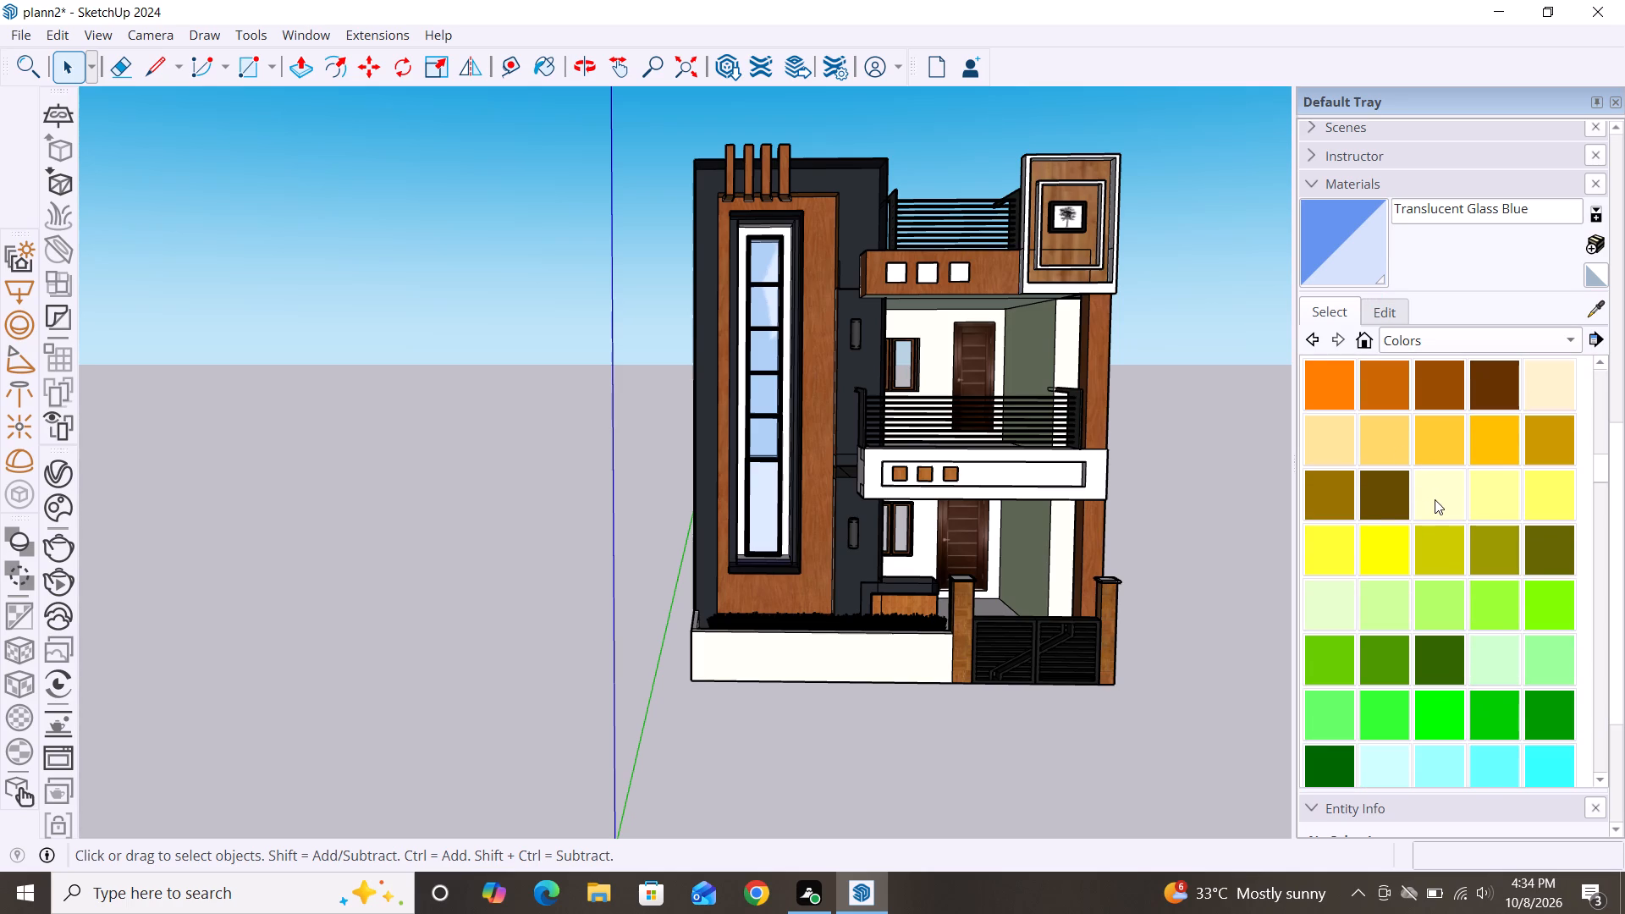
pyautogui.click(1435, 499)
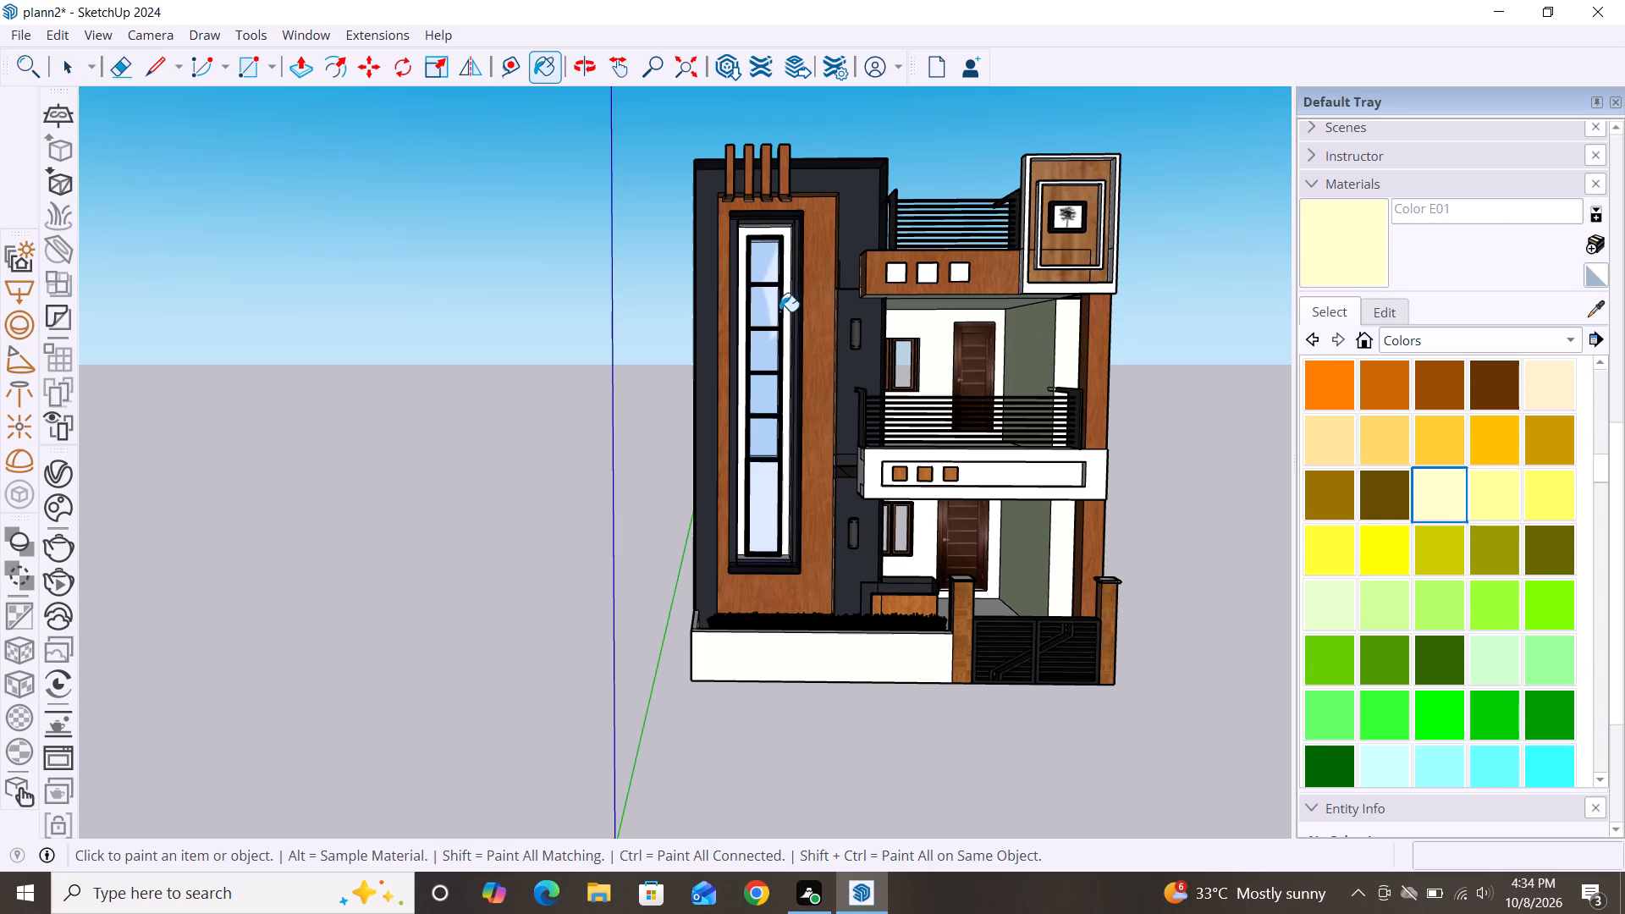
pyautogui.click(743, 321)
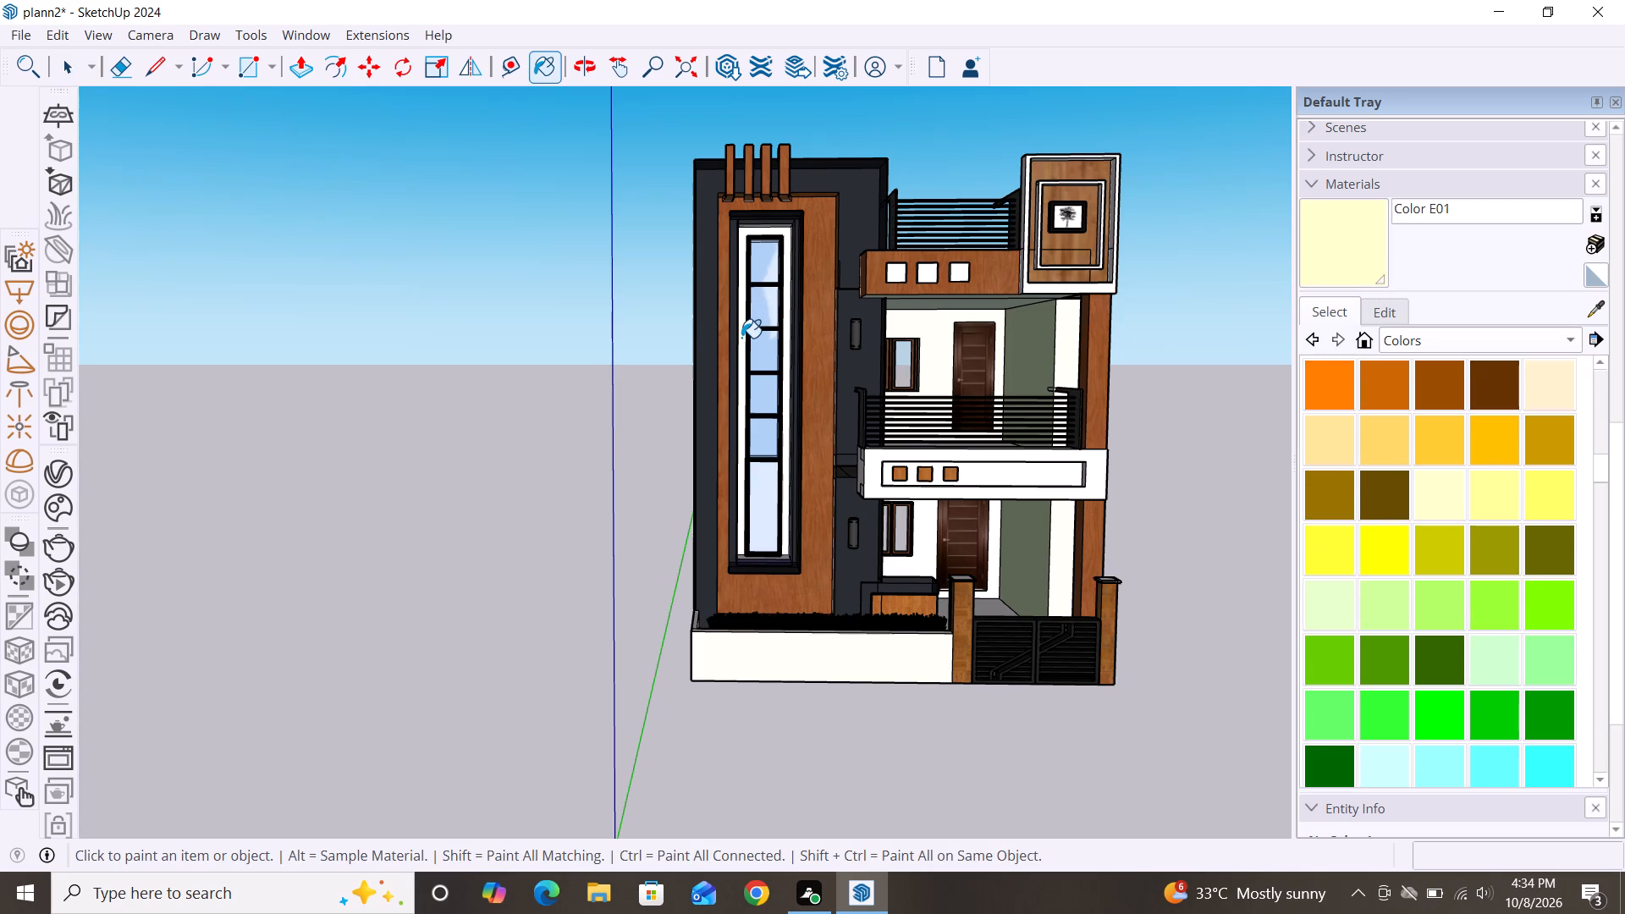
pyautogui.scroll(9, 741, 338)
pyautogui.click(741, 338)
# Paint the sill at the bottom of the tower window's recess with Color E01.
pyautogui.scroll(-3, 663, 420)
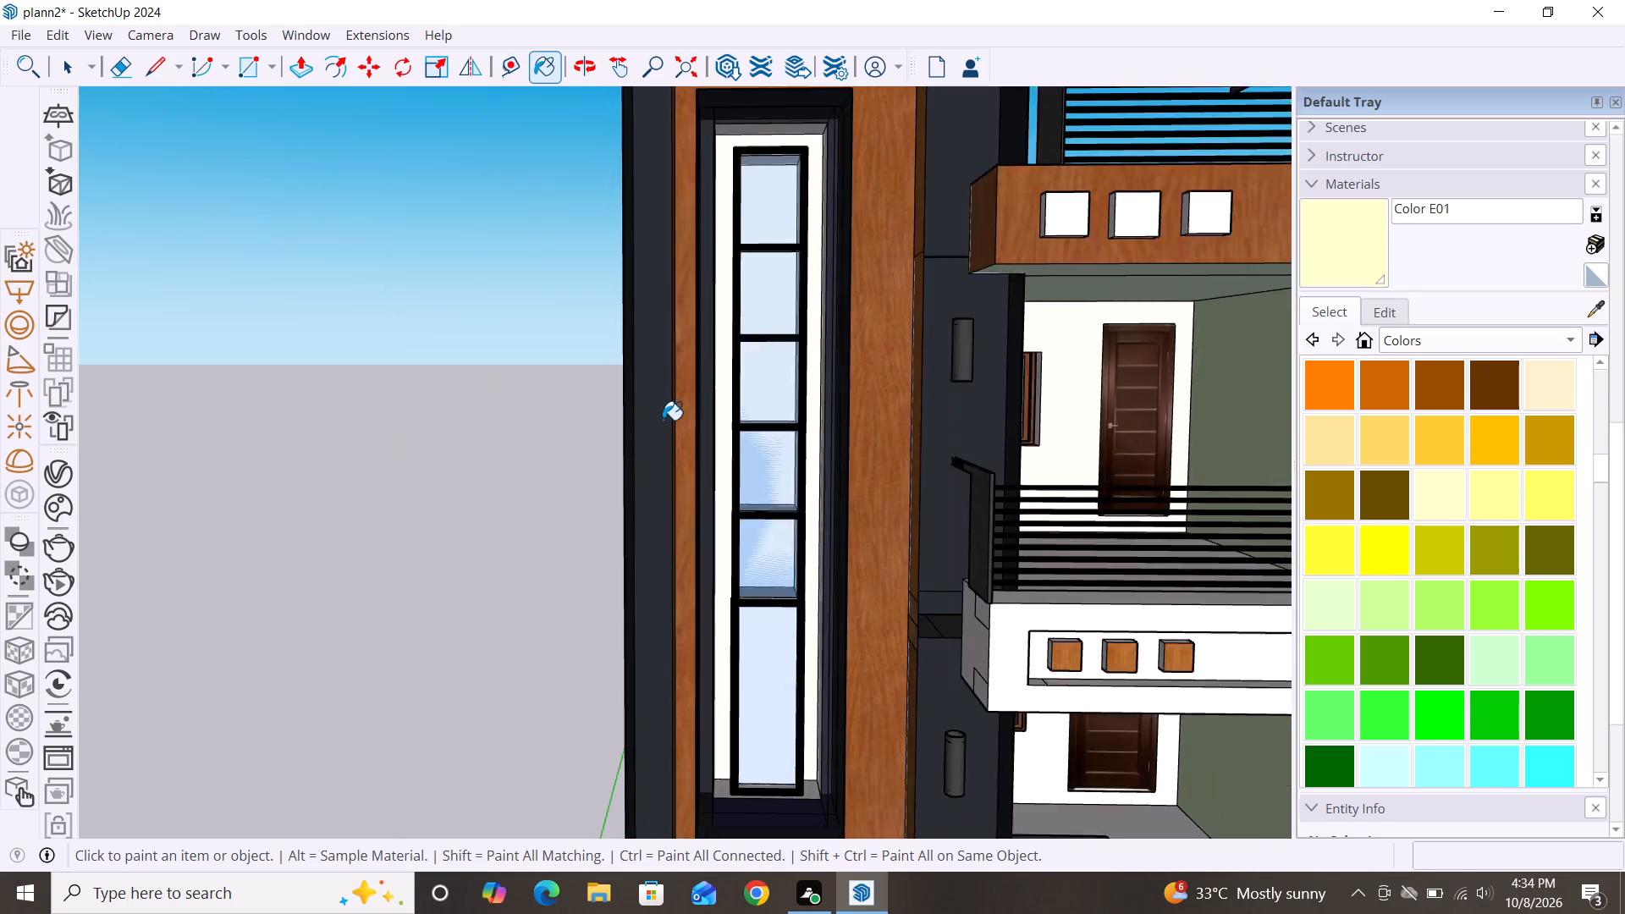
pyautogui.scroll(-8, 663, 420)
pyautogui.scroll(-1, 726, 581)
pyautogui.scroll(4, 726, 581)
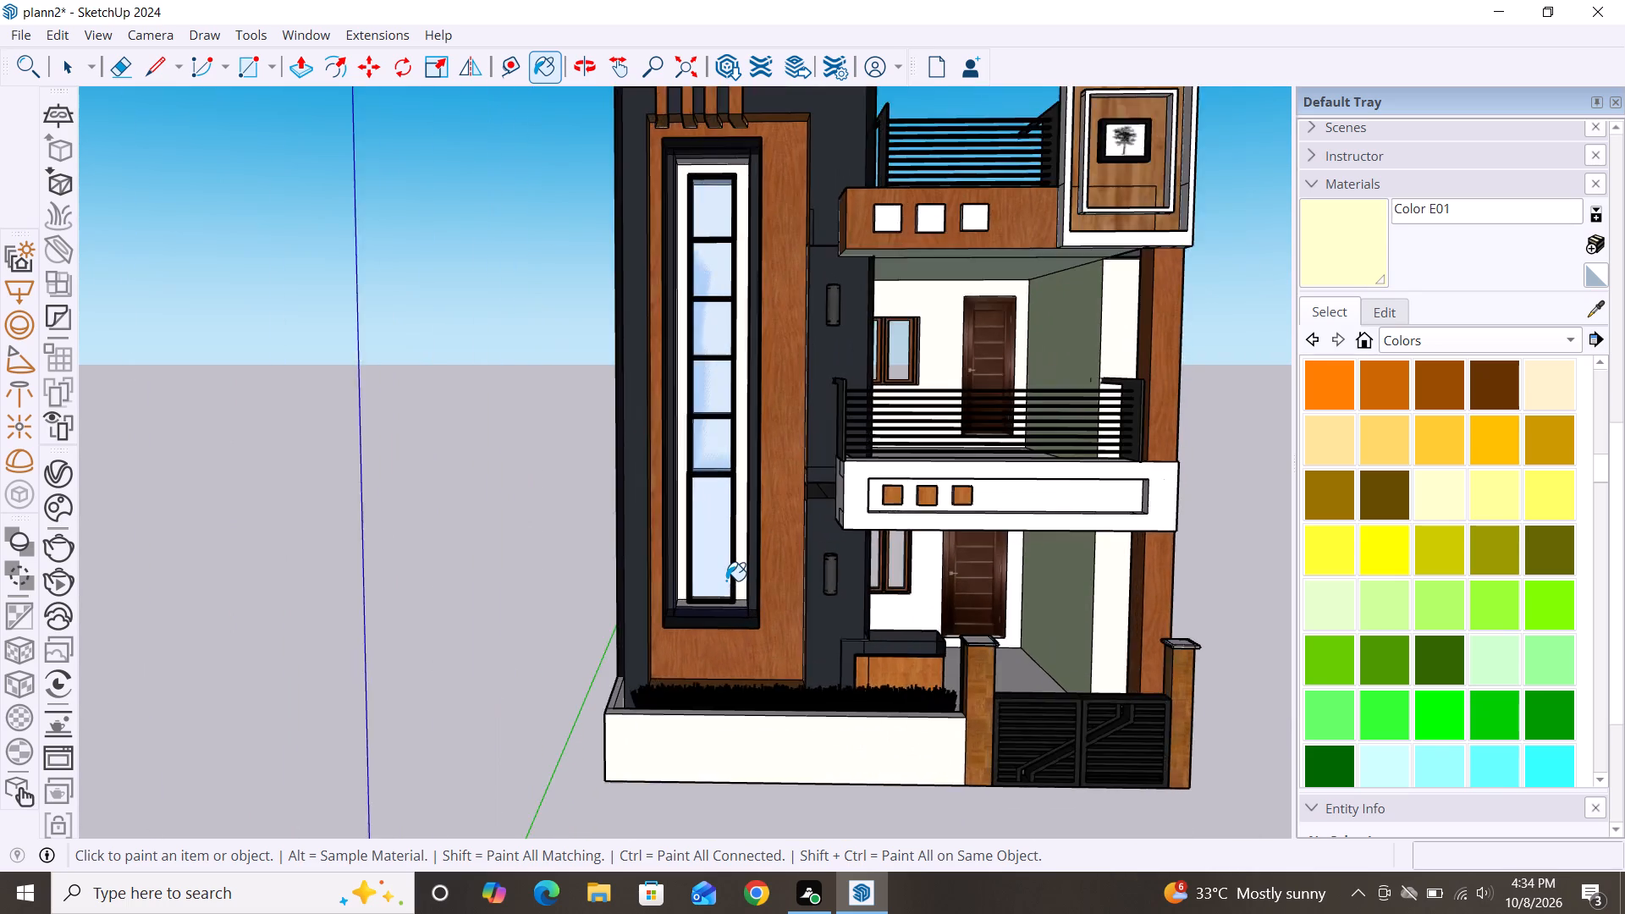
pyautogui.scroll(4, 726, 581)
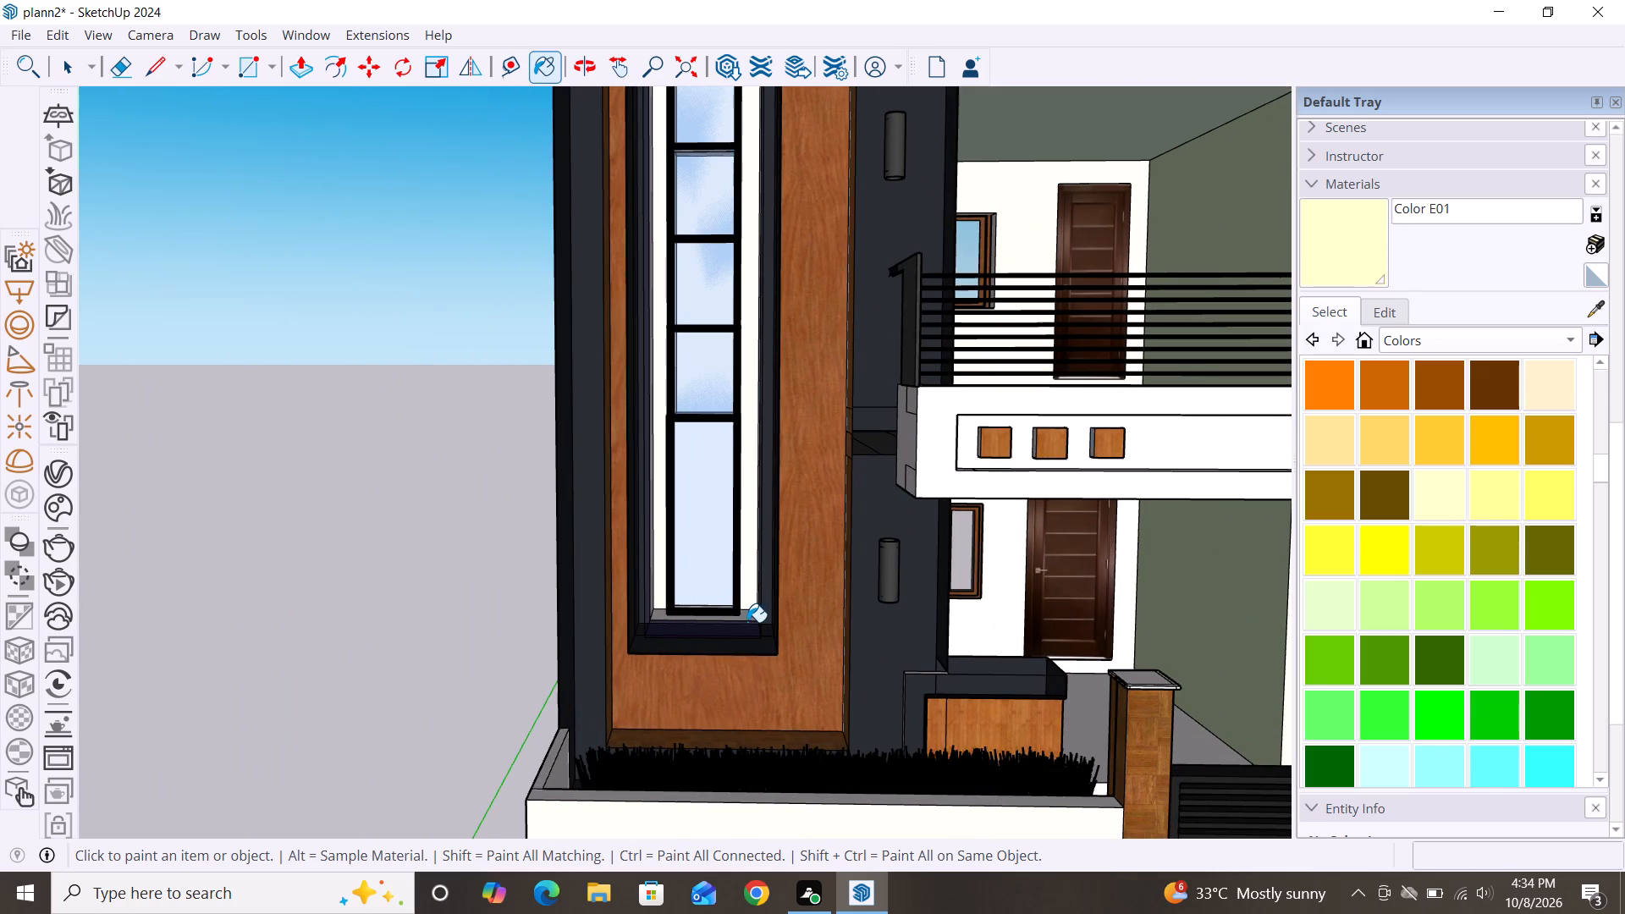
pyautogui.click(747, 619)
pyautogui.scroll(-7, 747, 619)
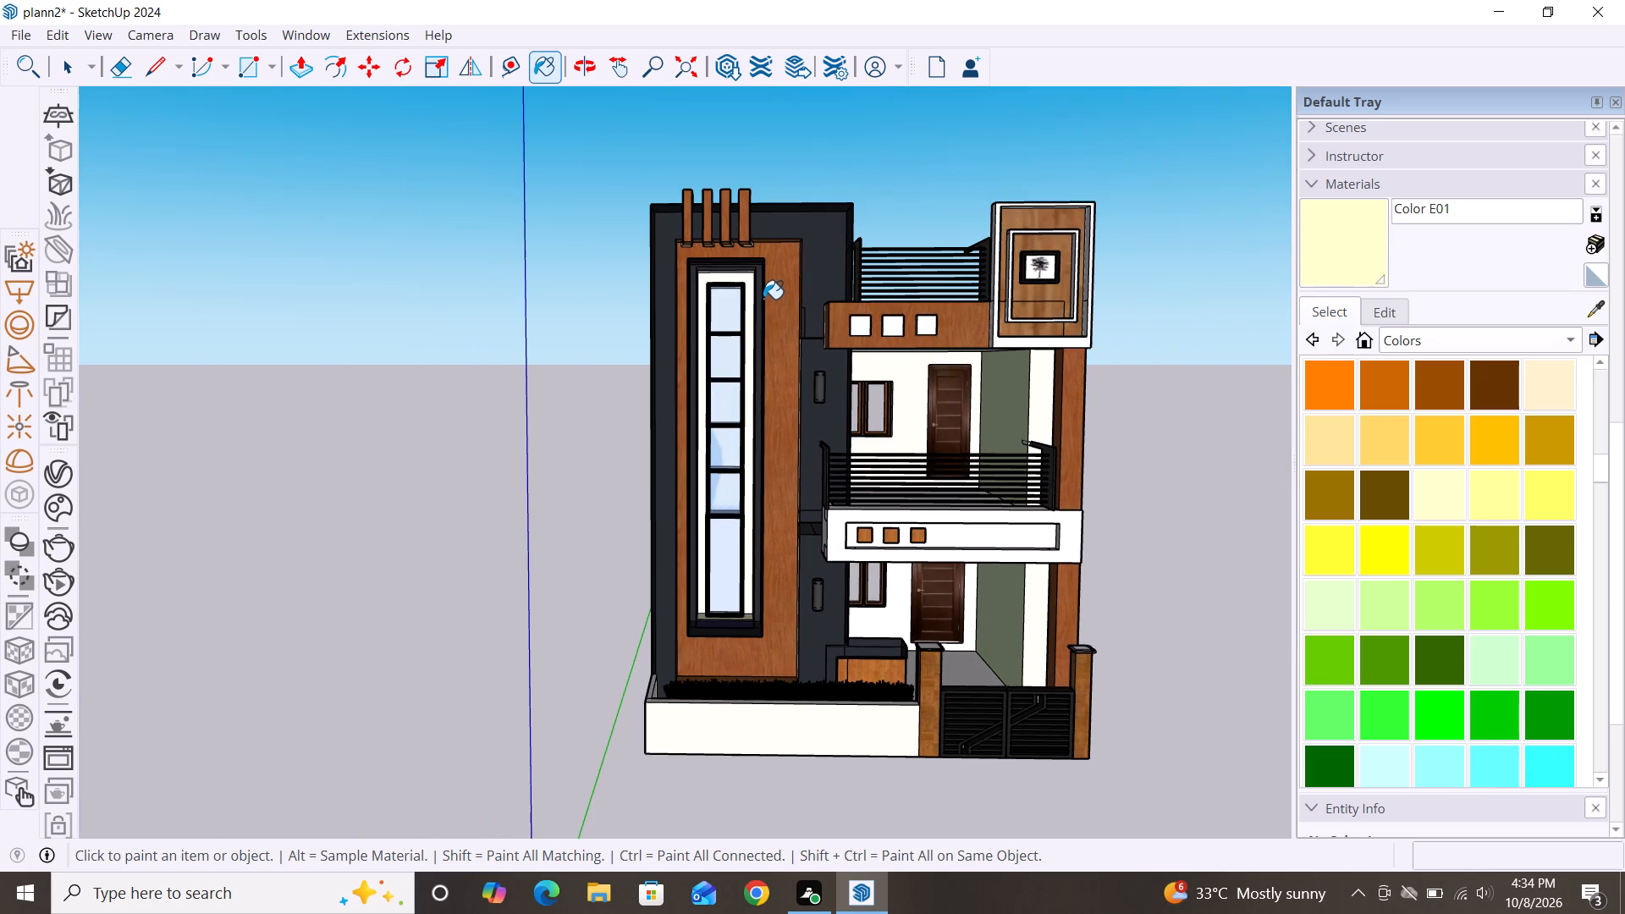
pyautogui.press('space')
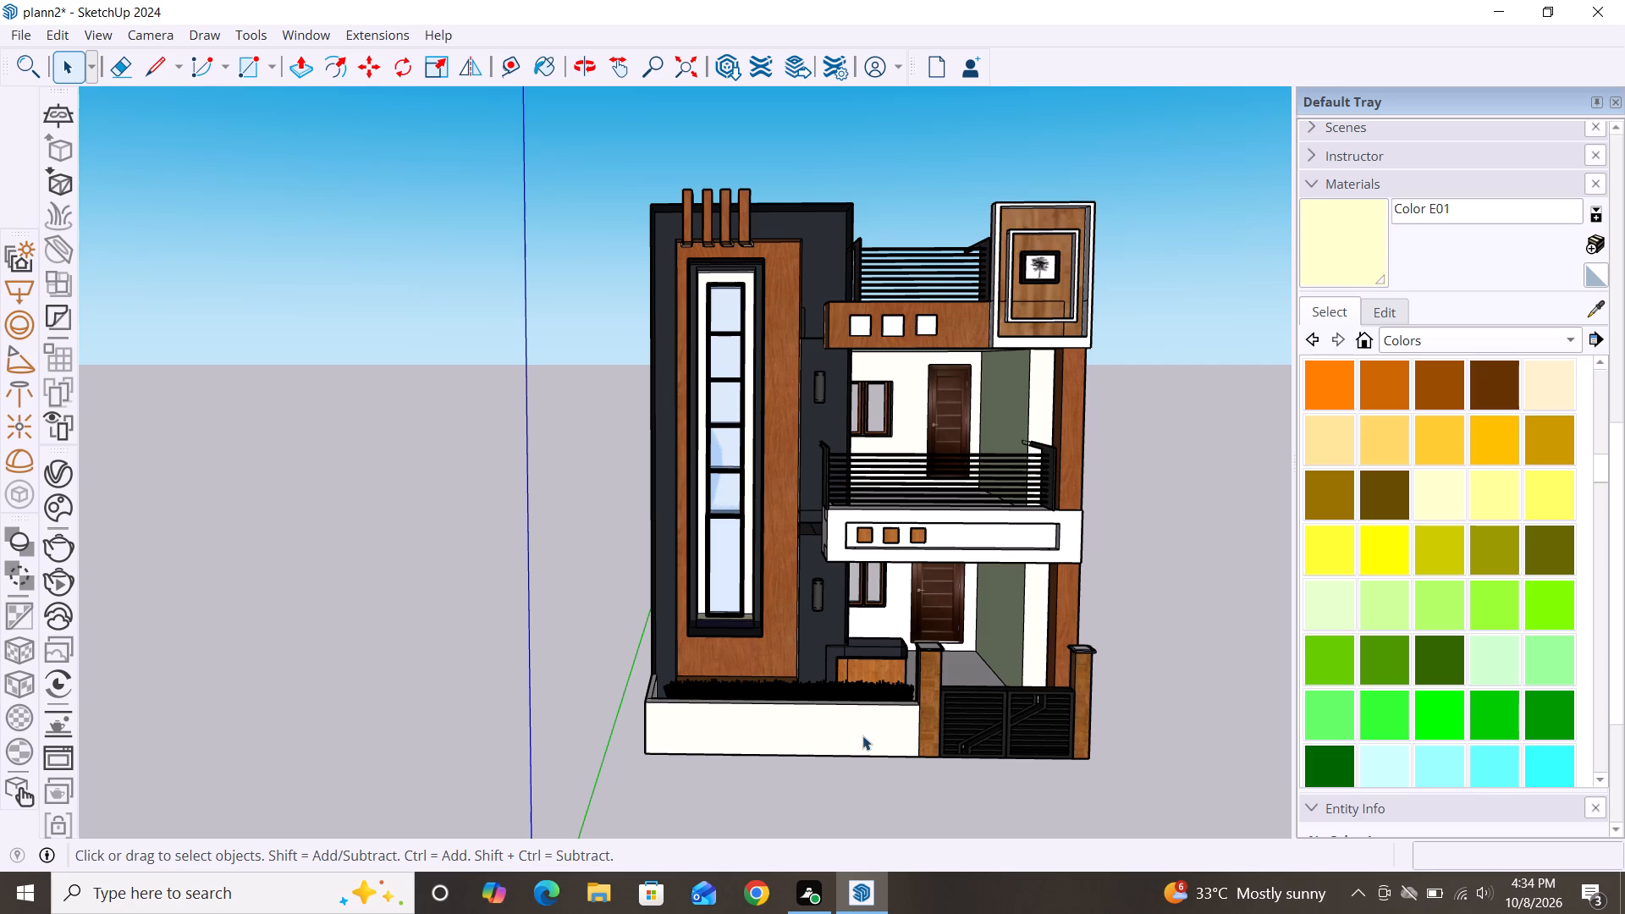
# Examine the whole front facade and the tower window's glass and surround from several distances and angles.
pyautogui.scroll(-2, 932, 453)
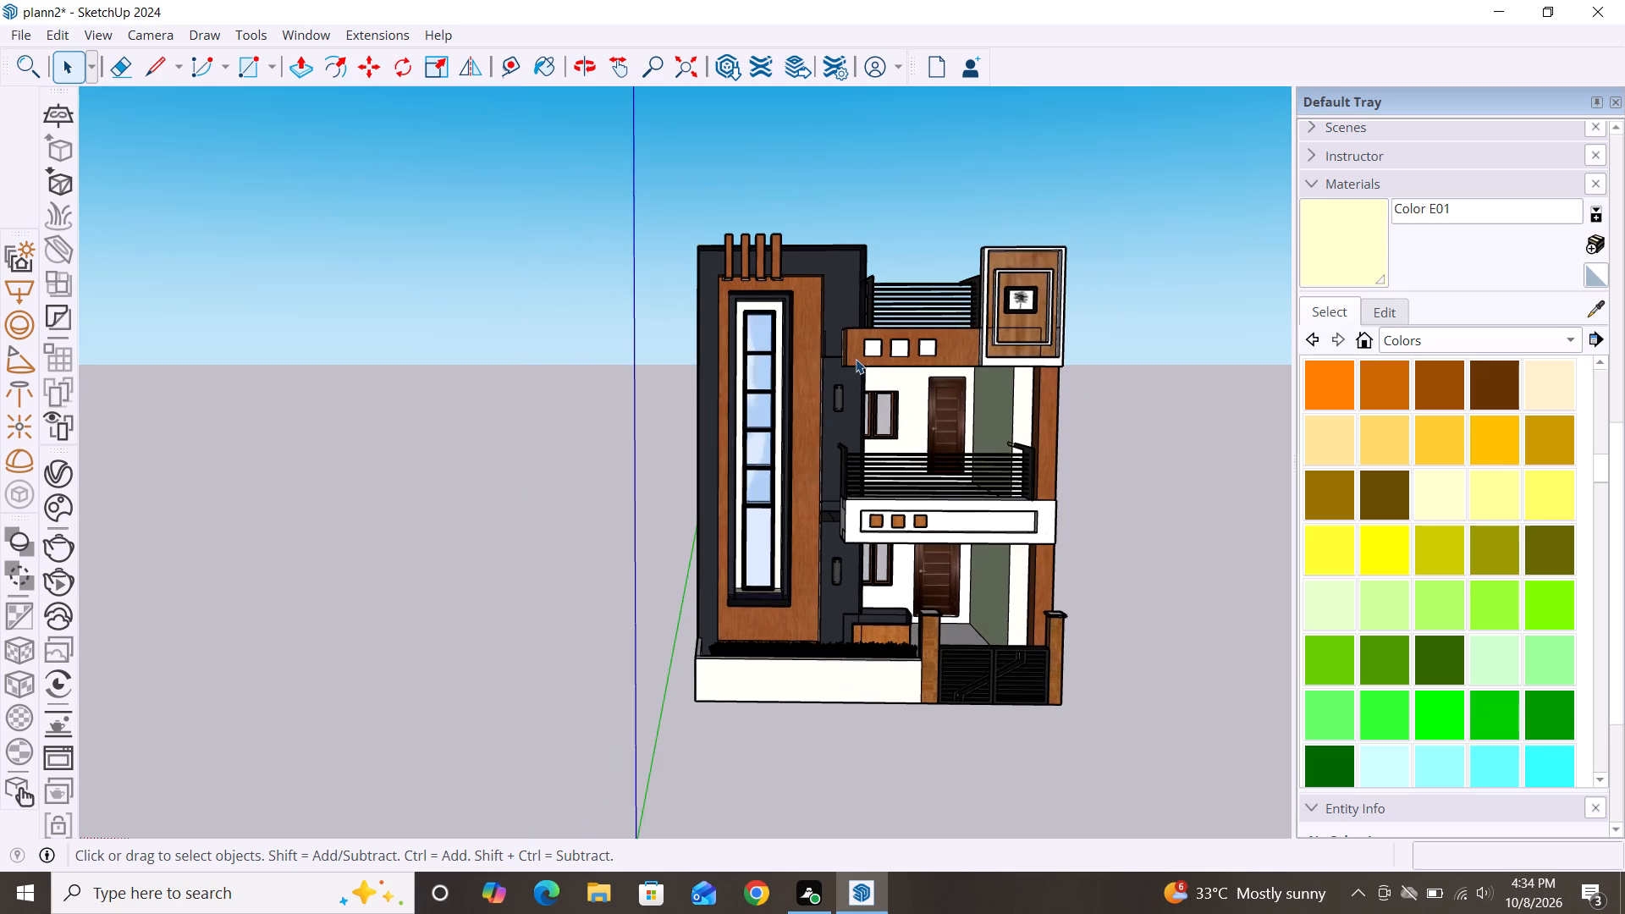
pyautogui.scroll(-2, 856, 359)
pyautogui.scroll(-3, 691, 384)
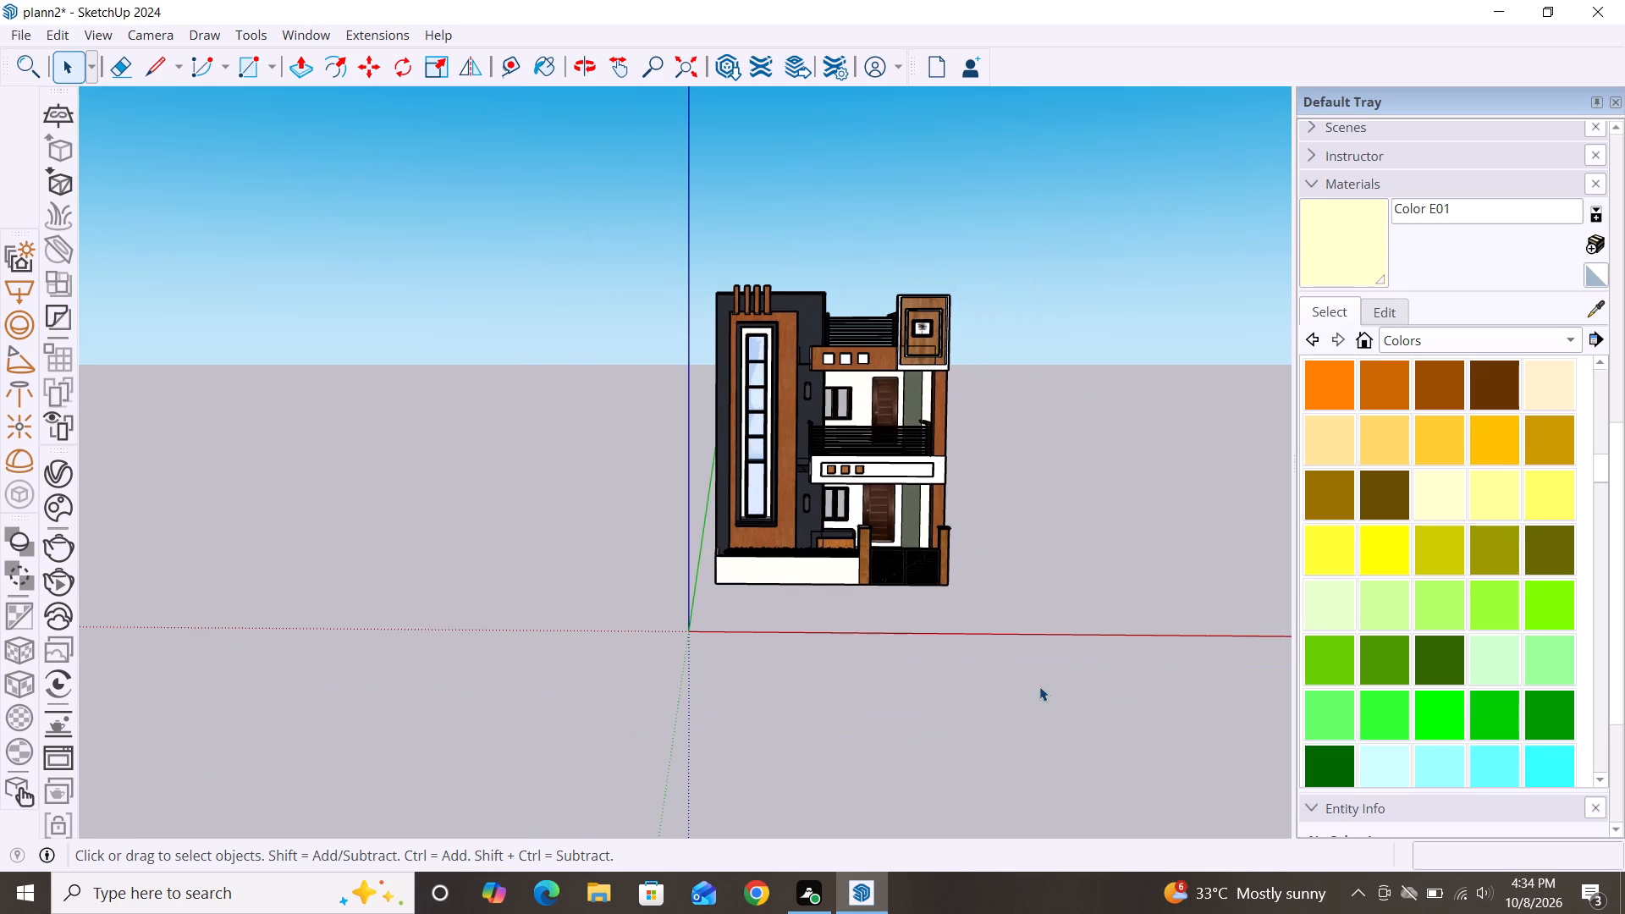
pyautogui.moveTo(972, 589); pyautogui.dragTo(909, 565, button='middle')
pyautogui.moveTo(858, 520); pyautogui.dragTo(914, 512, button='middle')
pyautogui.scroll(1, 774, 392)
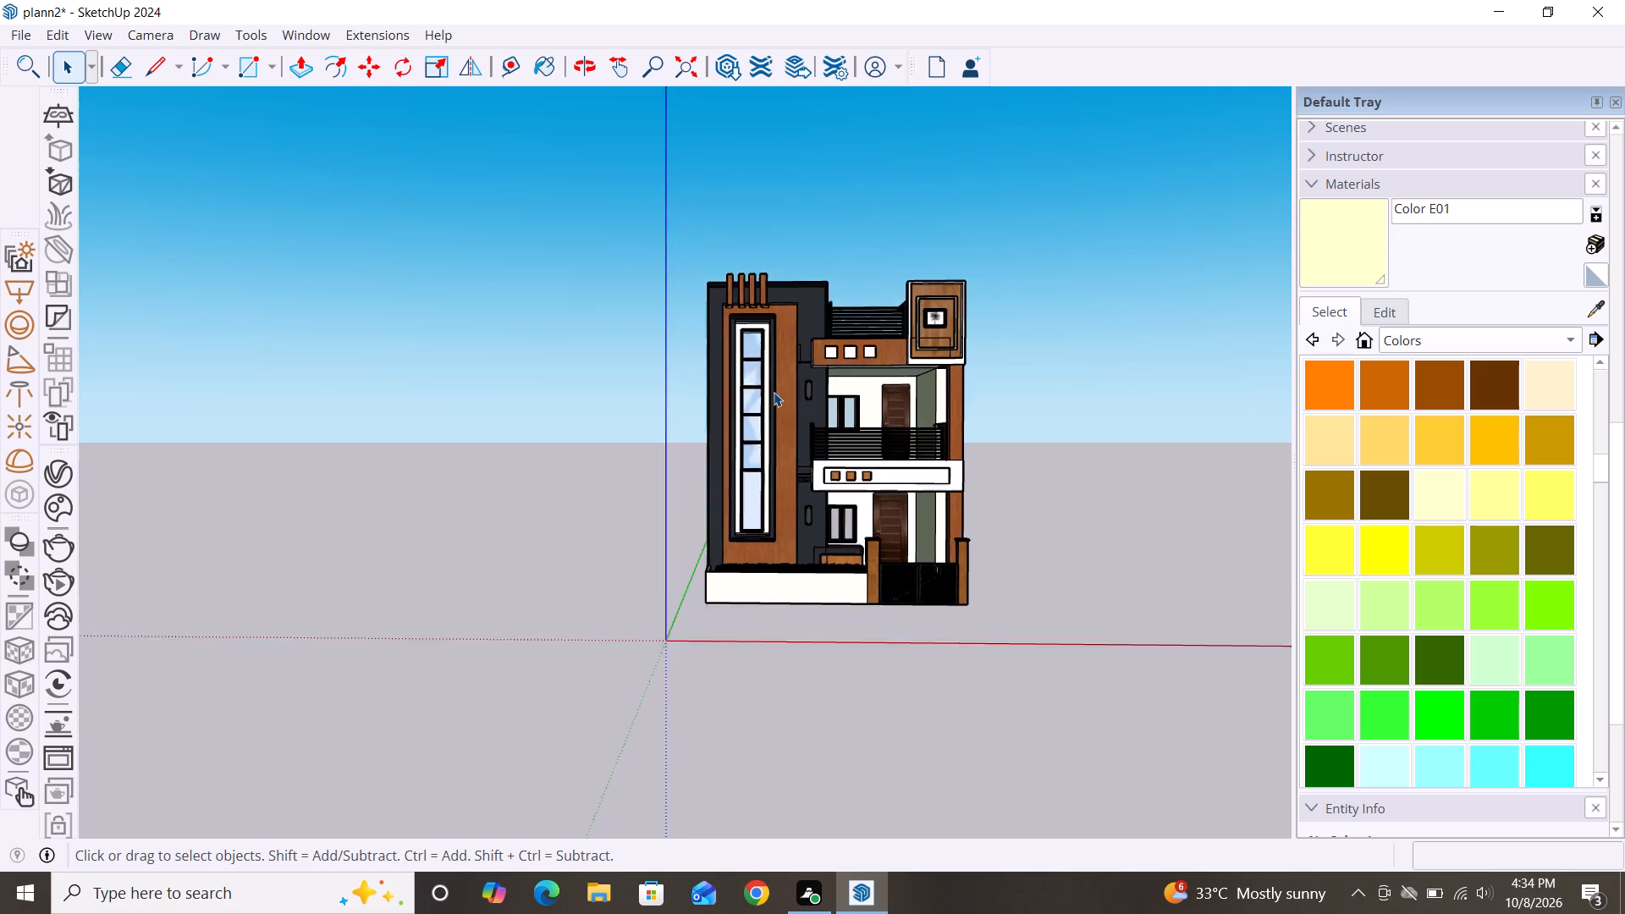
pyautogui.scroll(8, 774, 392)
pyautogui.scroll(4, 710, 330)
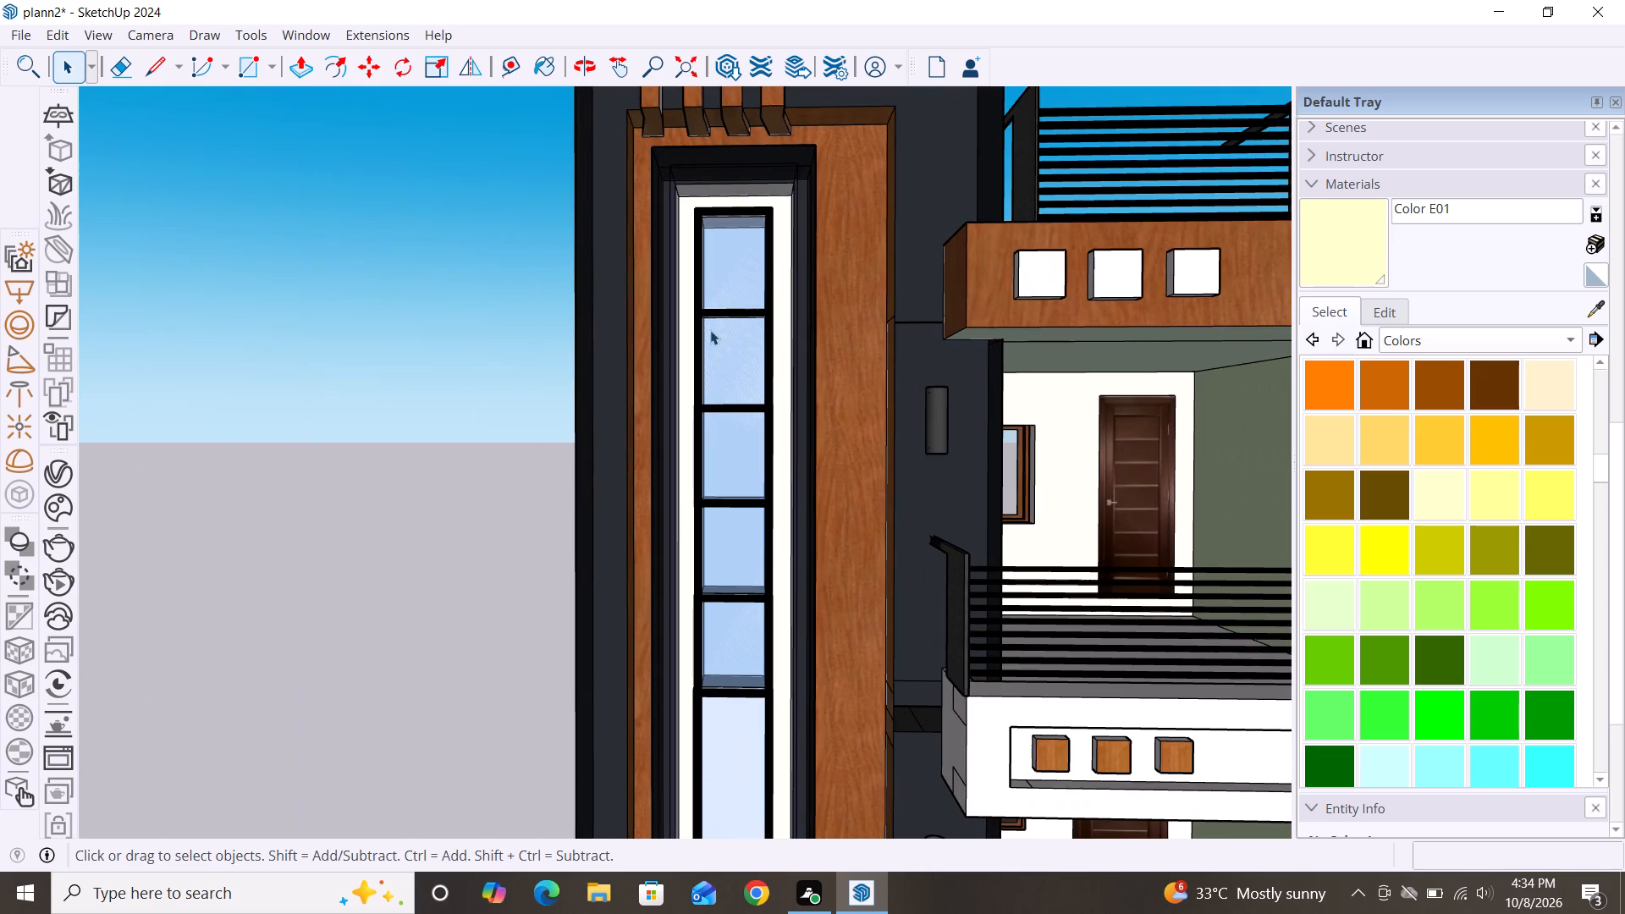
pyautogui.scroll(-3, 740, 316)
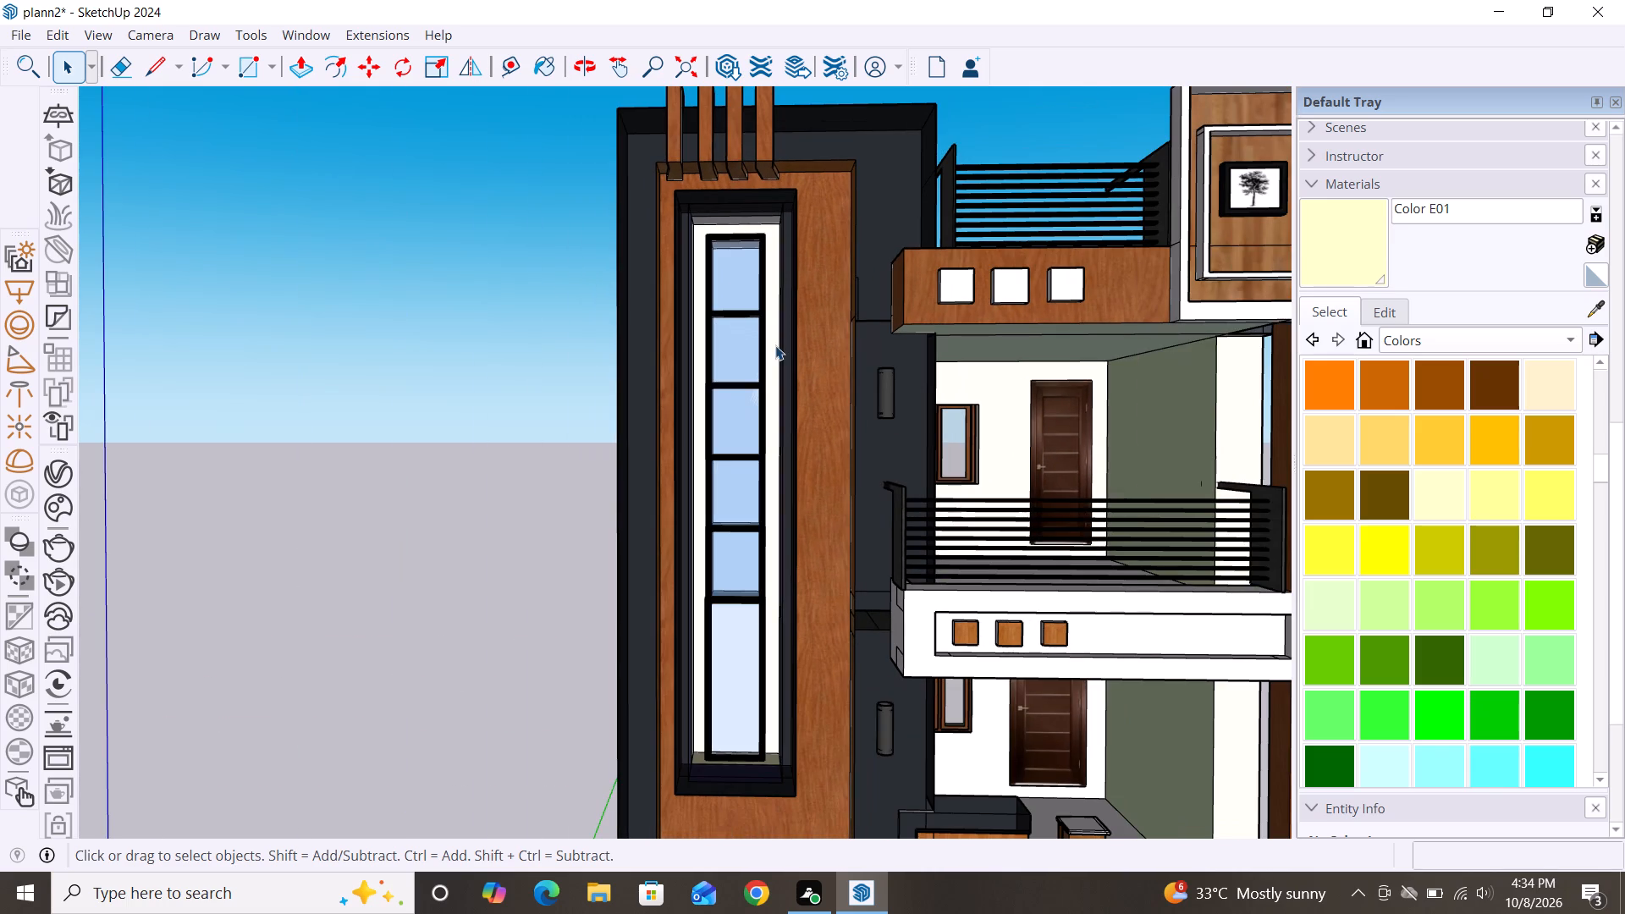
# Examine the tower window's painted surround and glass up close and within the whole front facade.
pyautogui.scroll(-8, 715, 327)
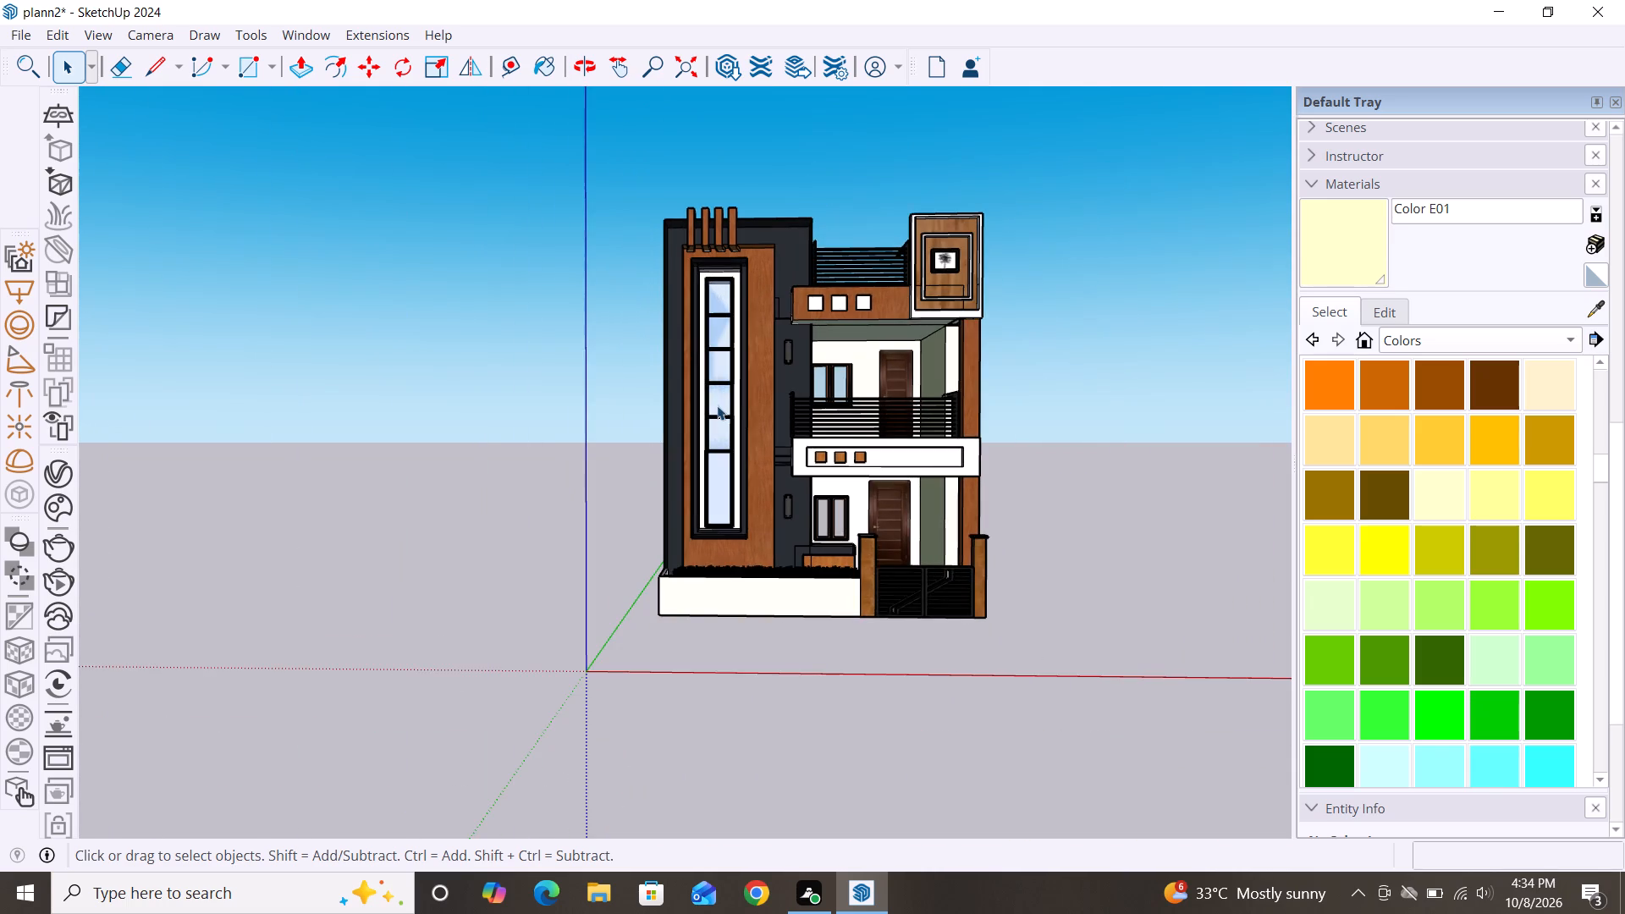
pyautogui.scroll(9, 717, 405)
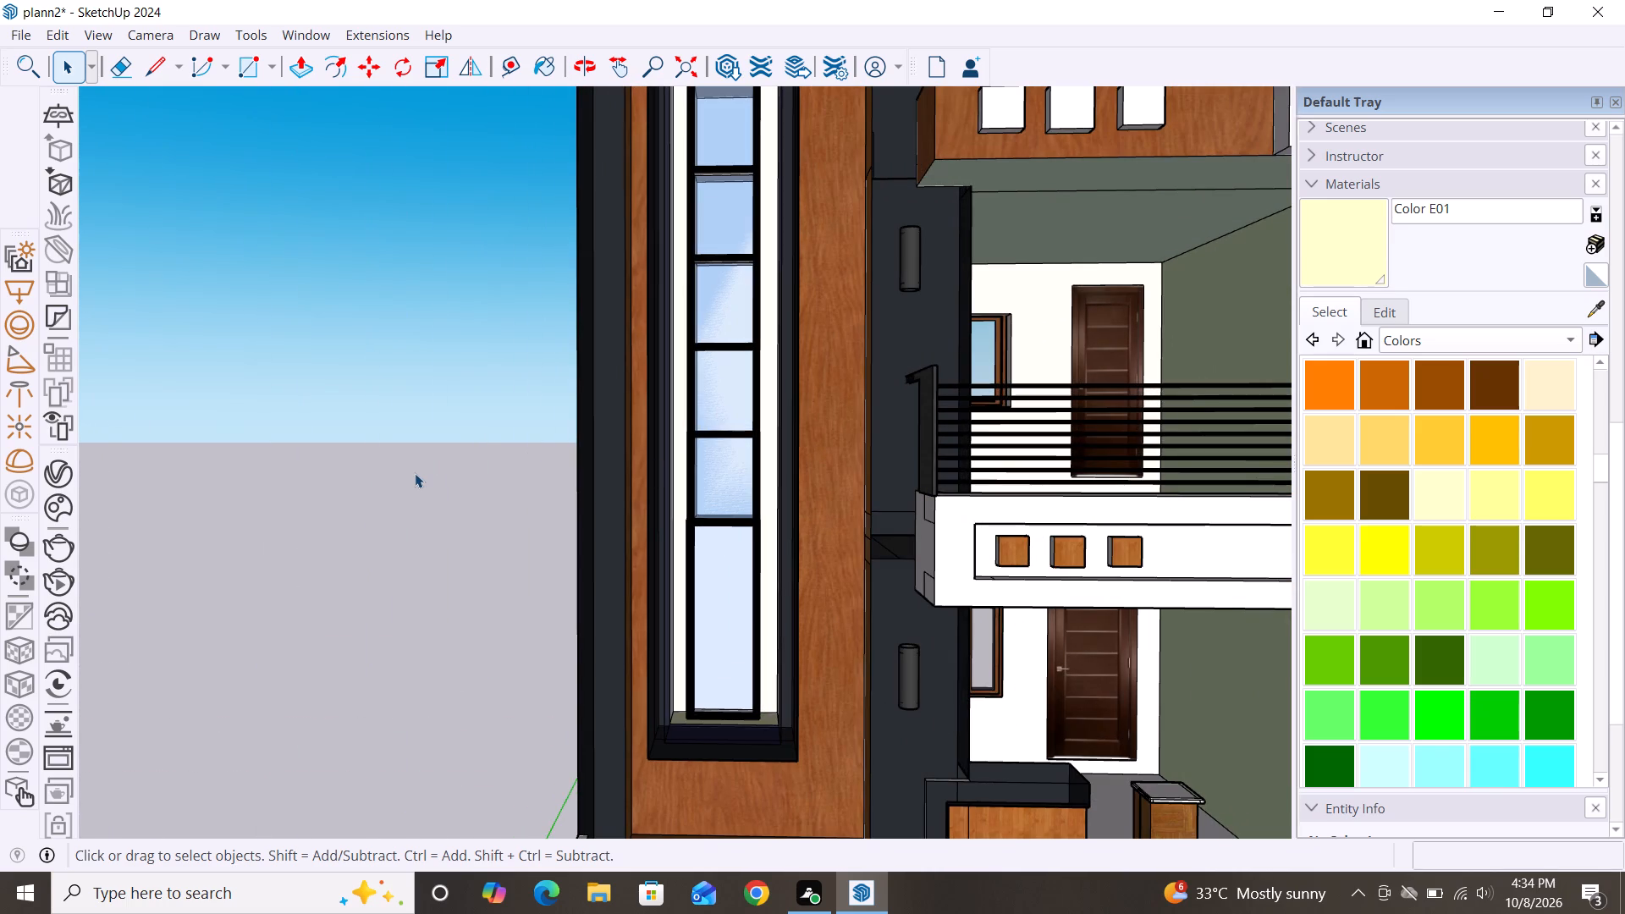
pyautogui.scroll(-4, 639, 341)
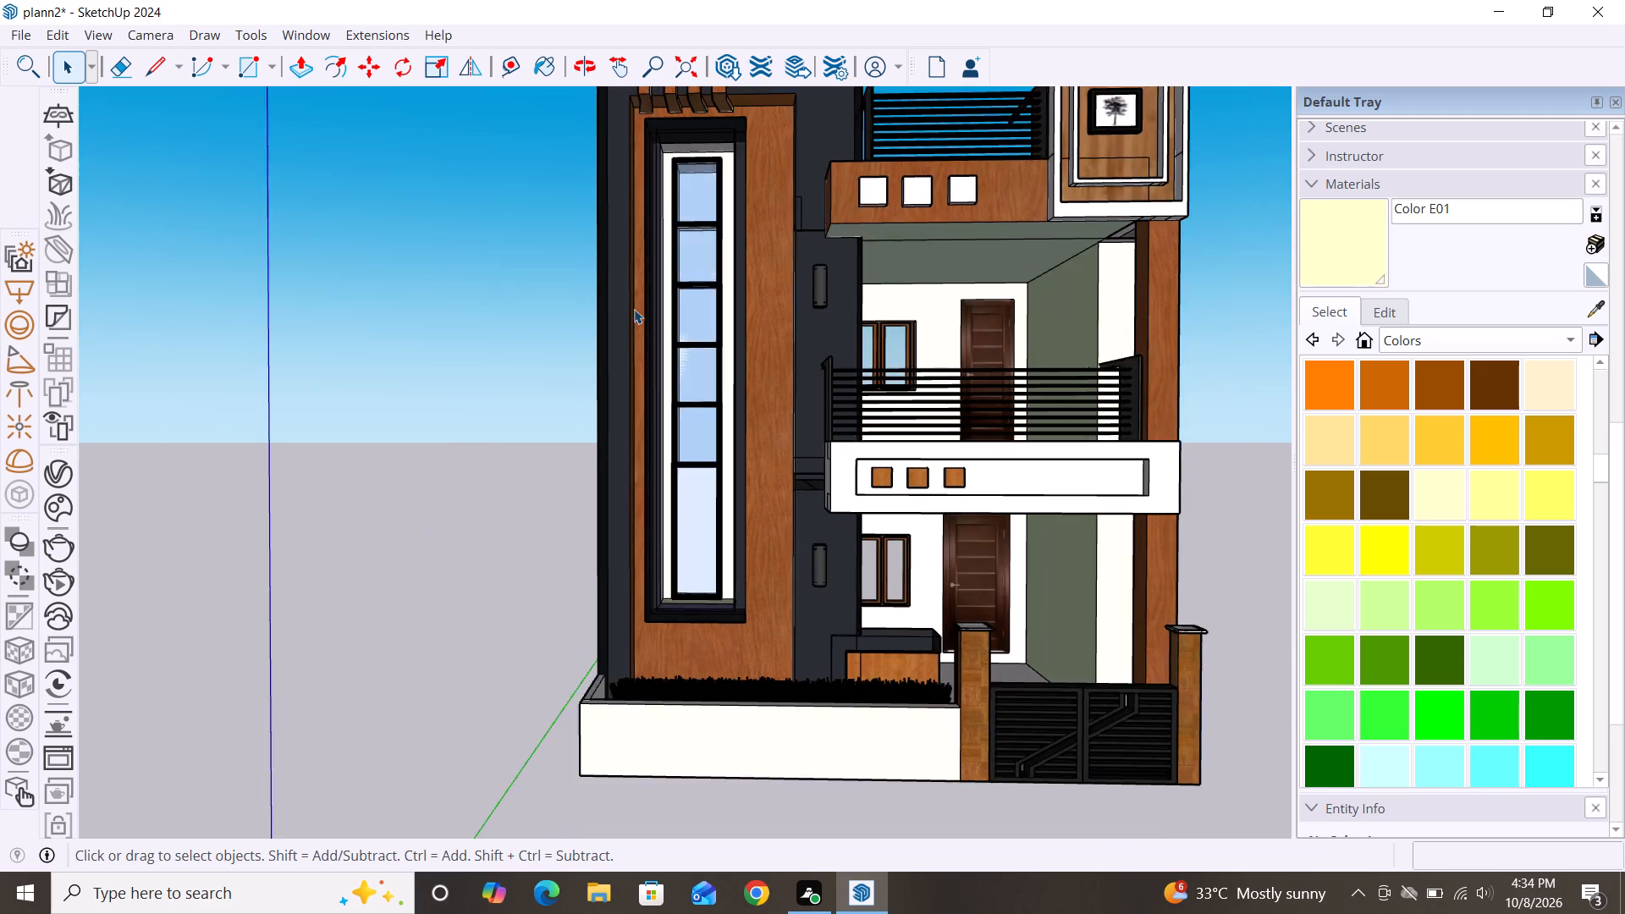
pyautogui.scroll(-4, 631, 296)
pyautogui.moveTo(737, 626); pyautogui.dragTo(837, 642, button='middle')
pyautogui.moveTo(842, 586); pyautogui.dragTo(748, 602, button='middle')
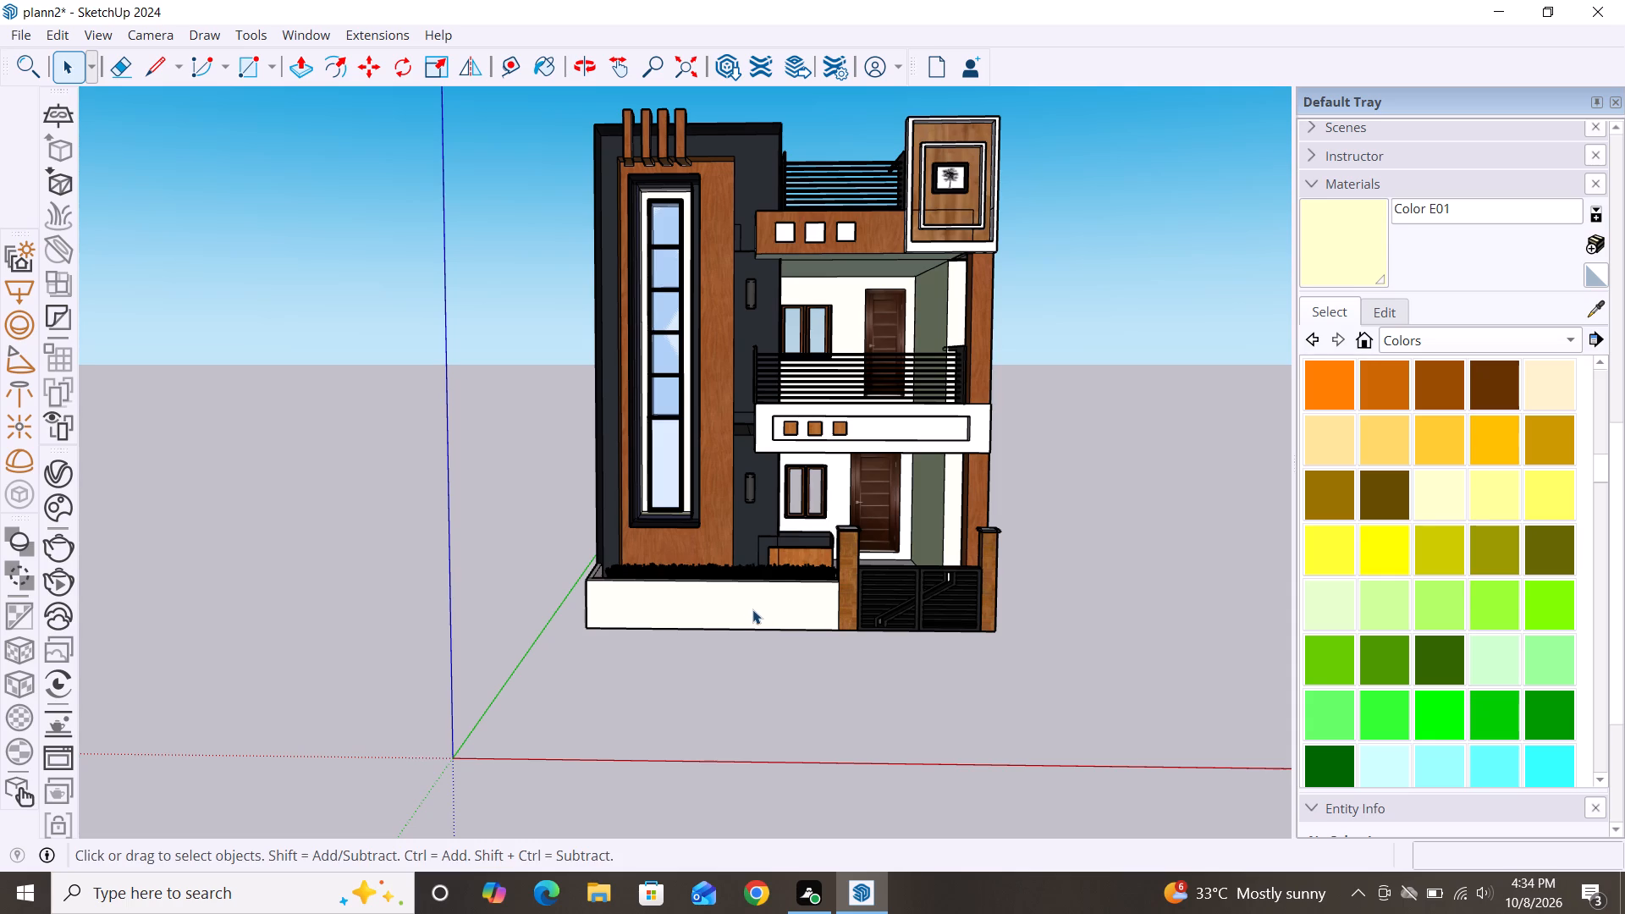
pyautogui.scroll(-1, 752, 609)
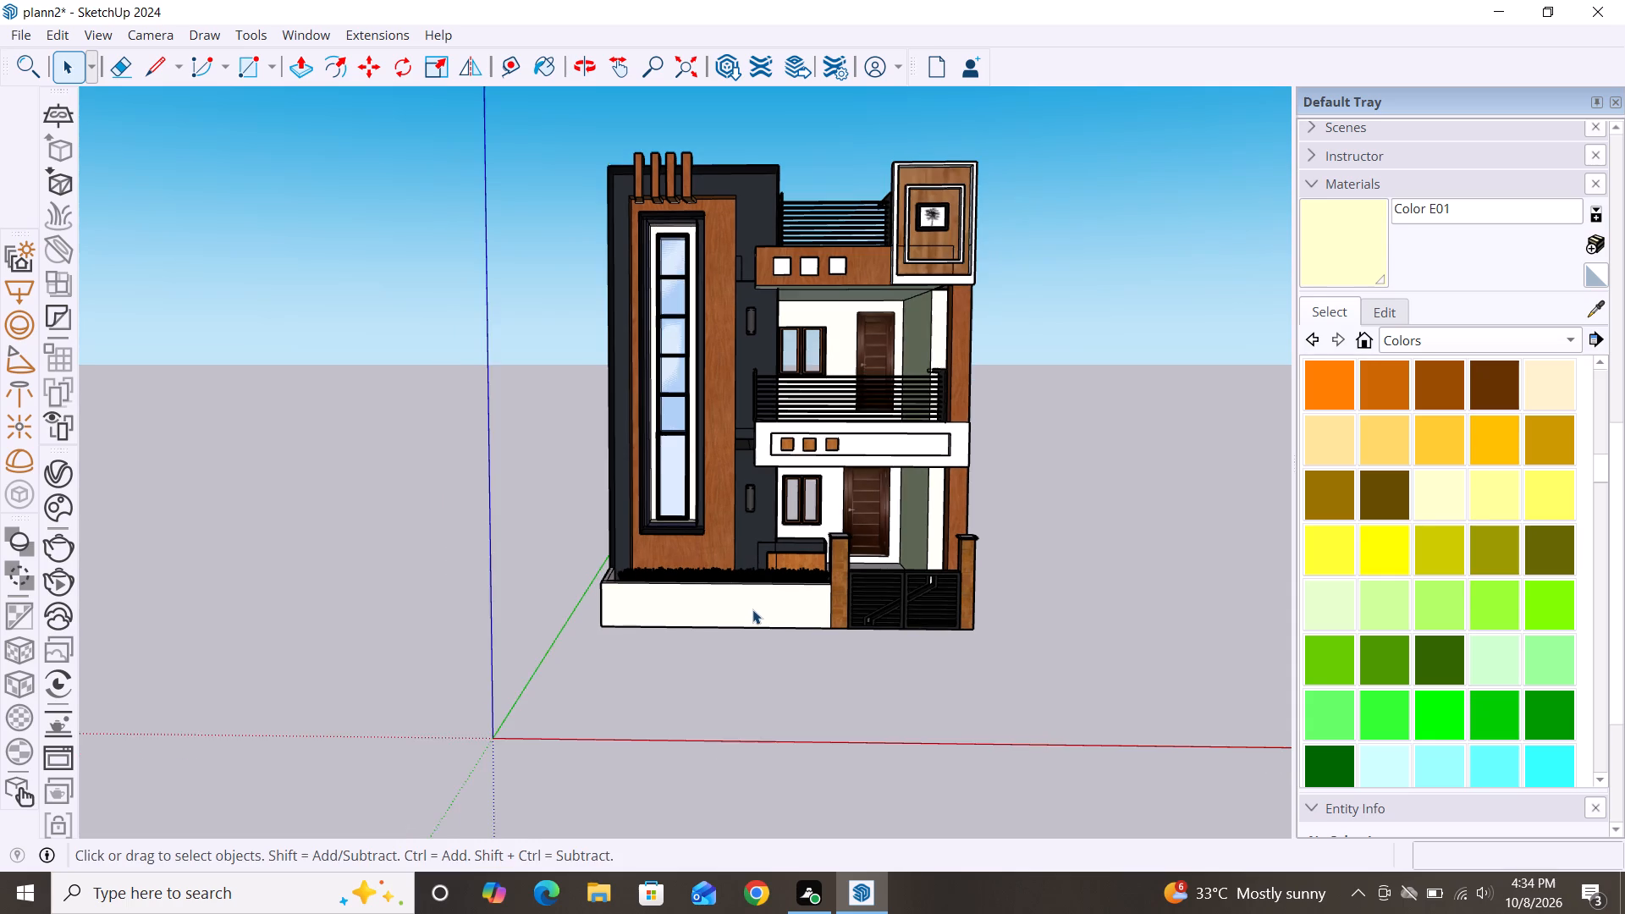
pyautogui.scroll(-1, 752, 609)
pyautogui.scroll(2, 844, 460)
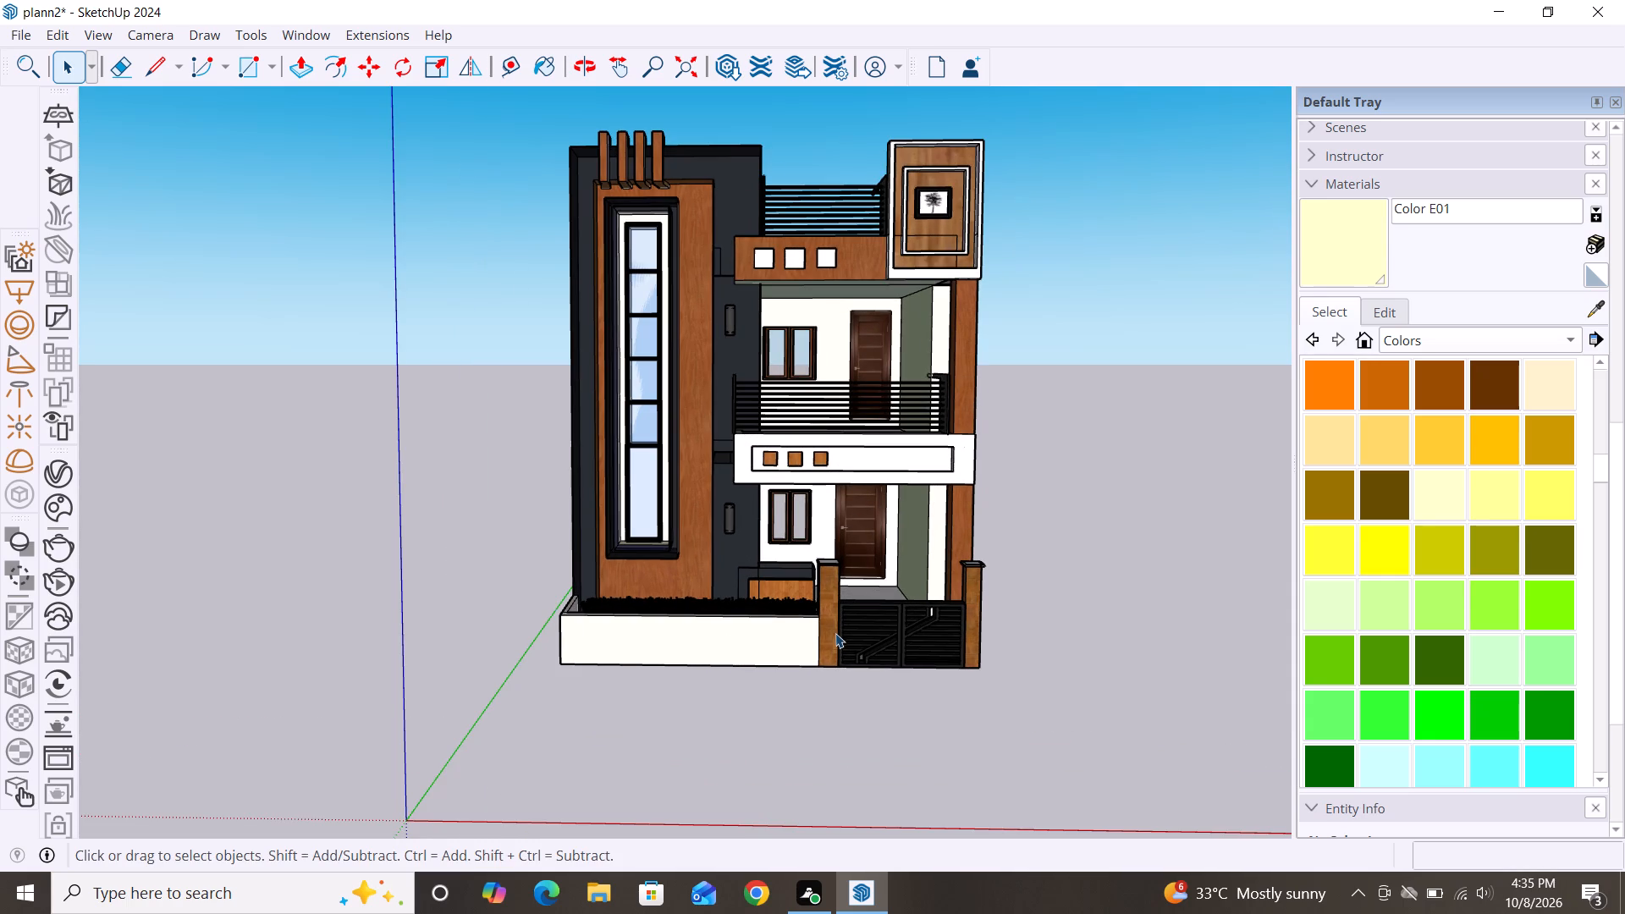
pyautogui.scroll(2, 835, 637)
pyautogui.scroll(-2, 835, 637)
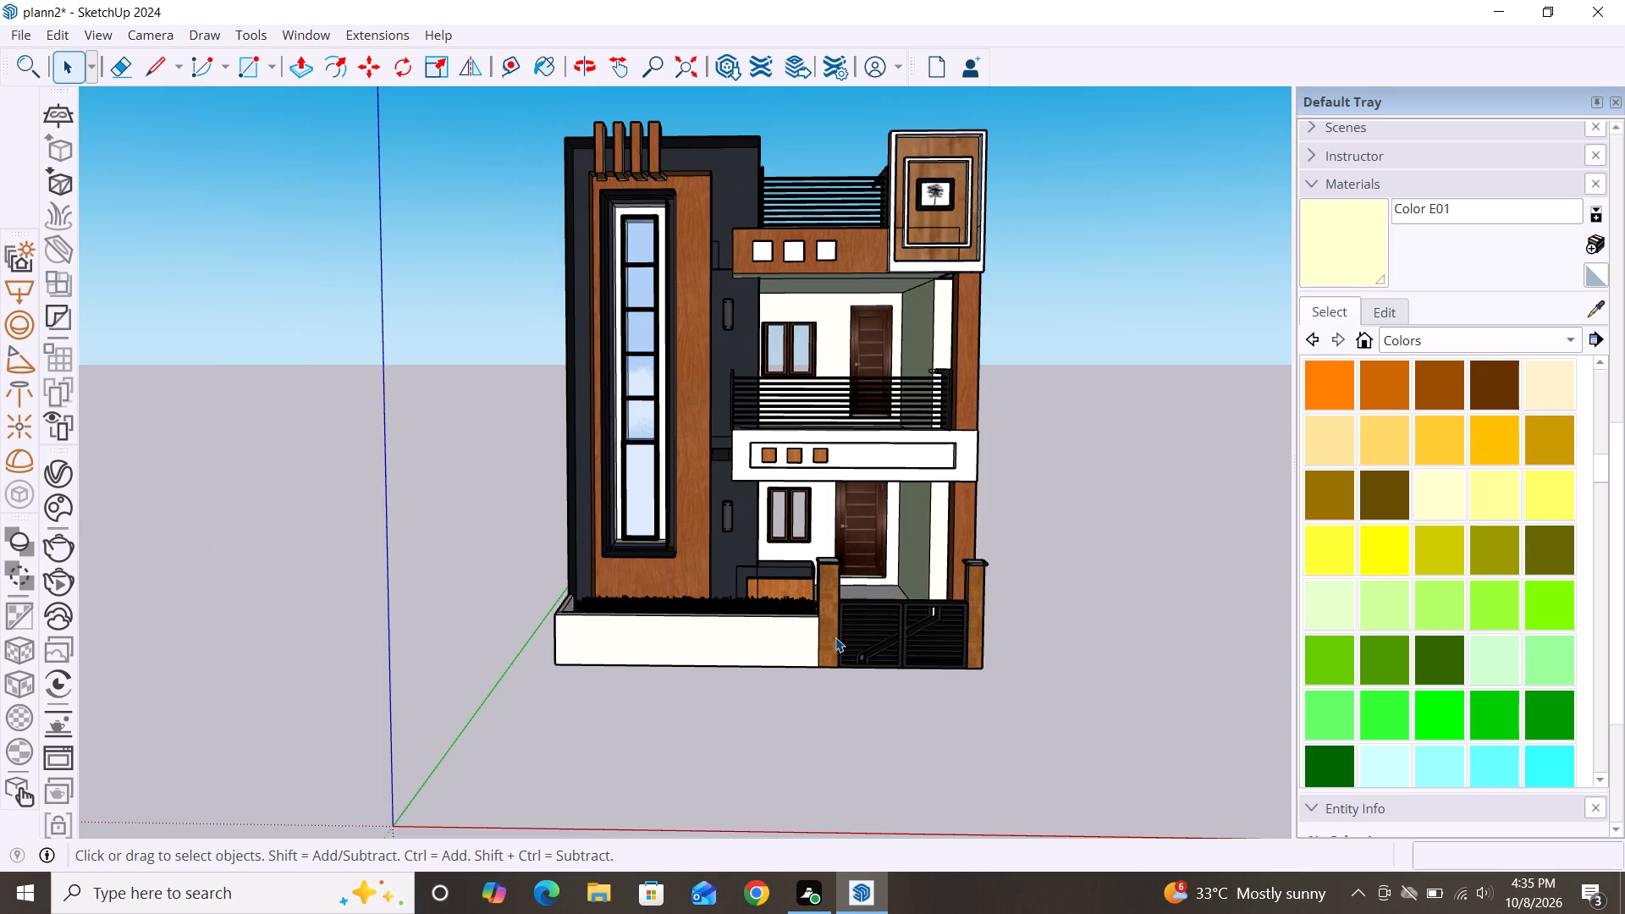
# Save the house model.
pyautogui.hotkey('ctrl', 's')
pyautogui.hotkey('ctrl', 's')
pyautogui.hotkey('ctrl', 's')
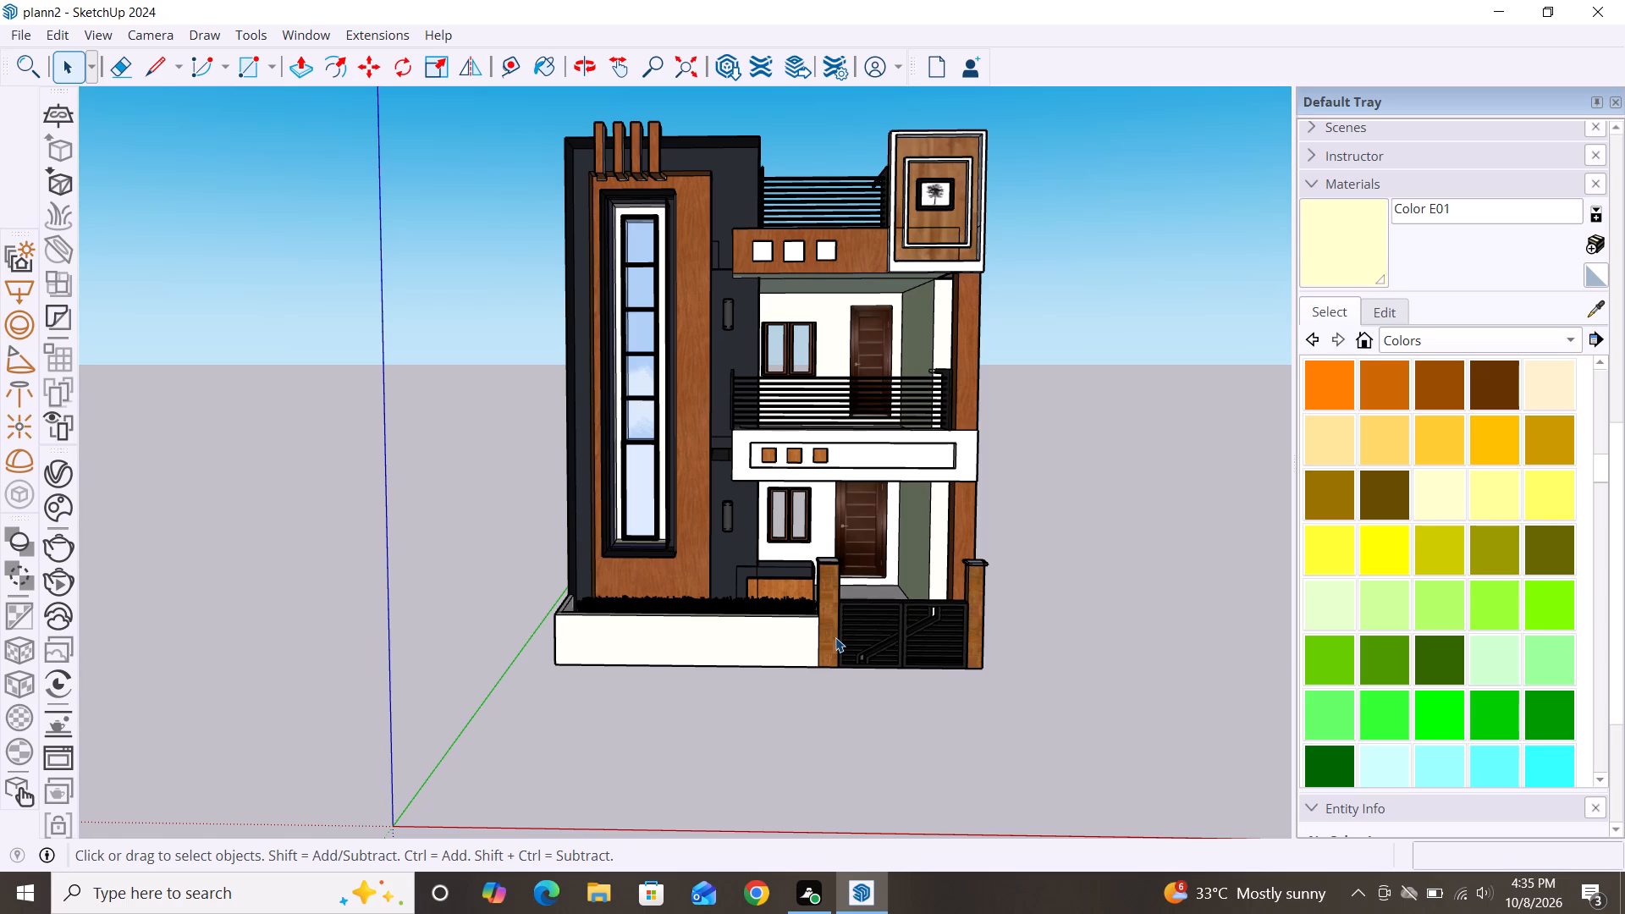
# Export the front facade view as a 2D JPEG image named plann2 in the Documents folder.
pyautogui.scroll(-2, 691, 393)
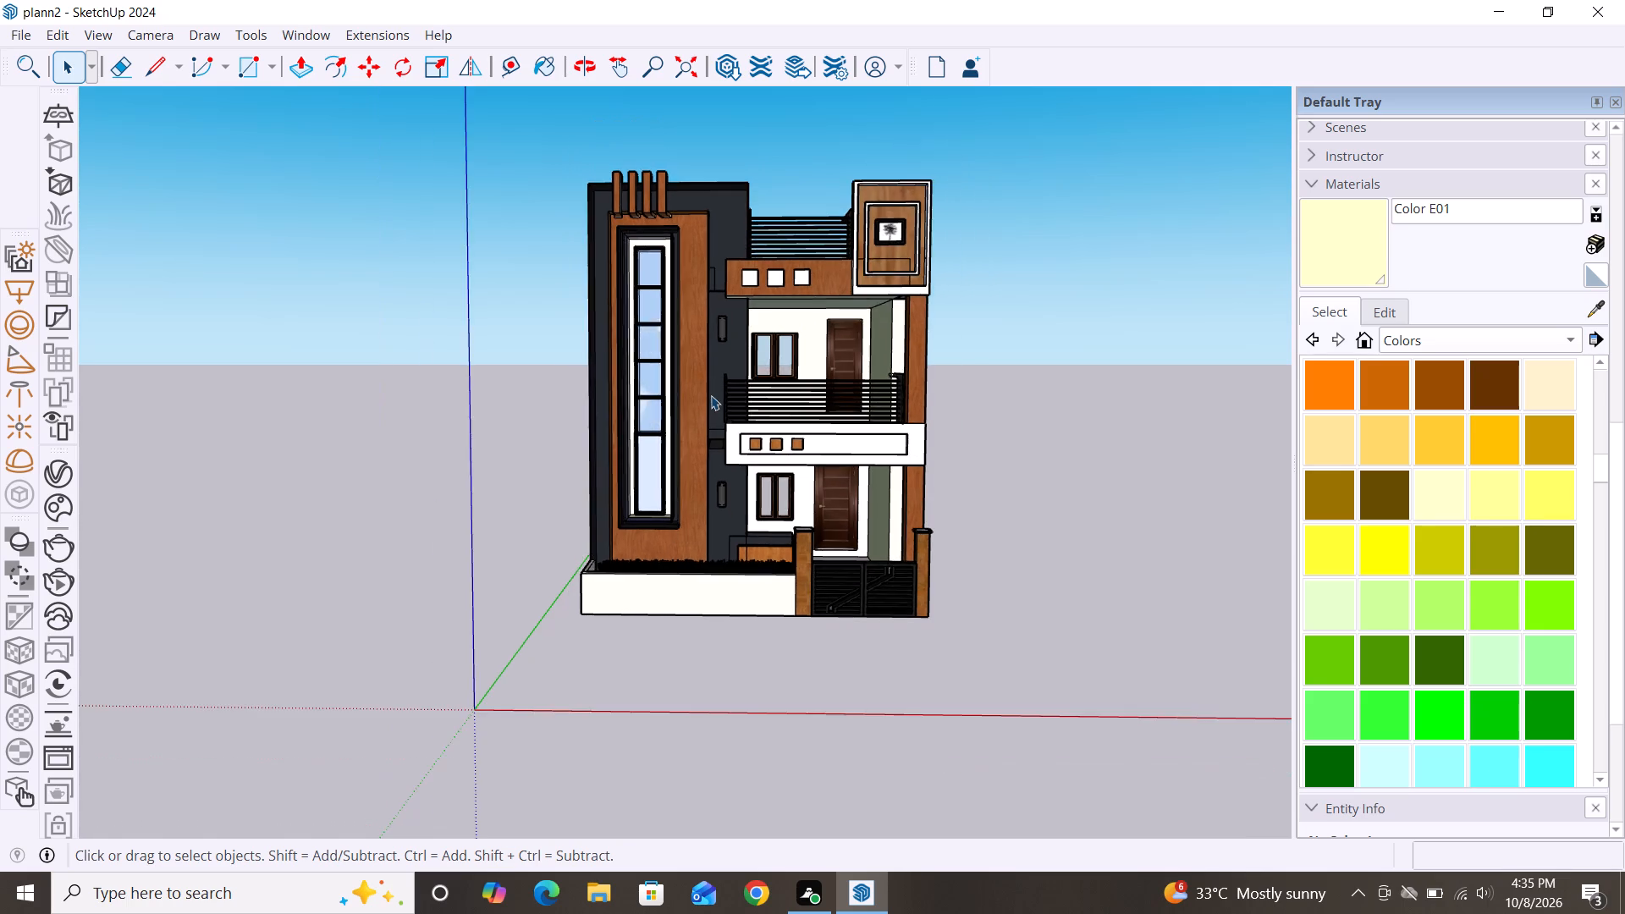
pyautogui.scroll(3, 711, 395)
pyautogui.scroll(-2, 711, 395)
pyautogui.scroll(1, 711, 395)
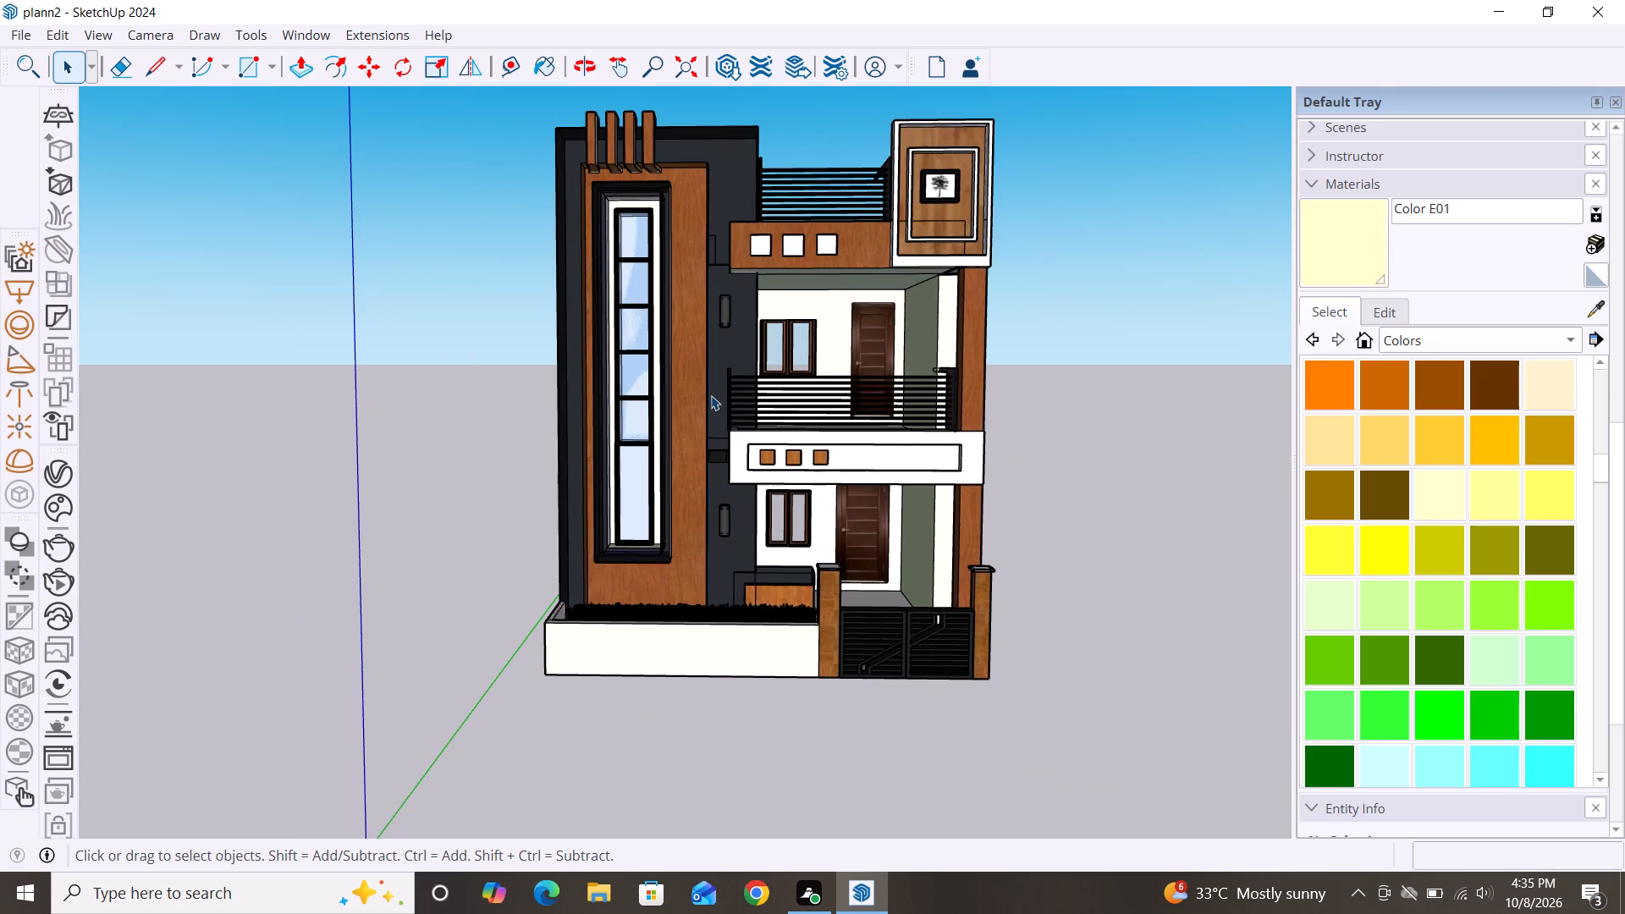
pyautogui.doubleClick(1142, 442)
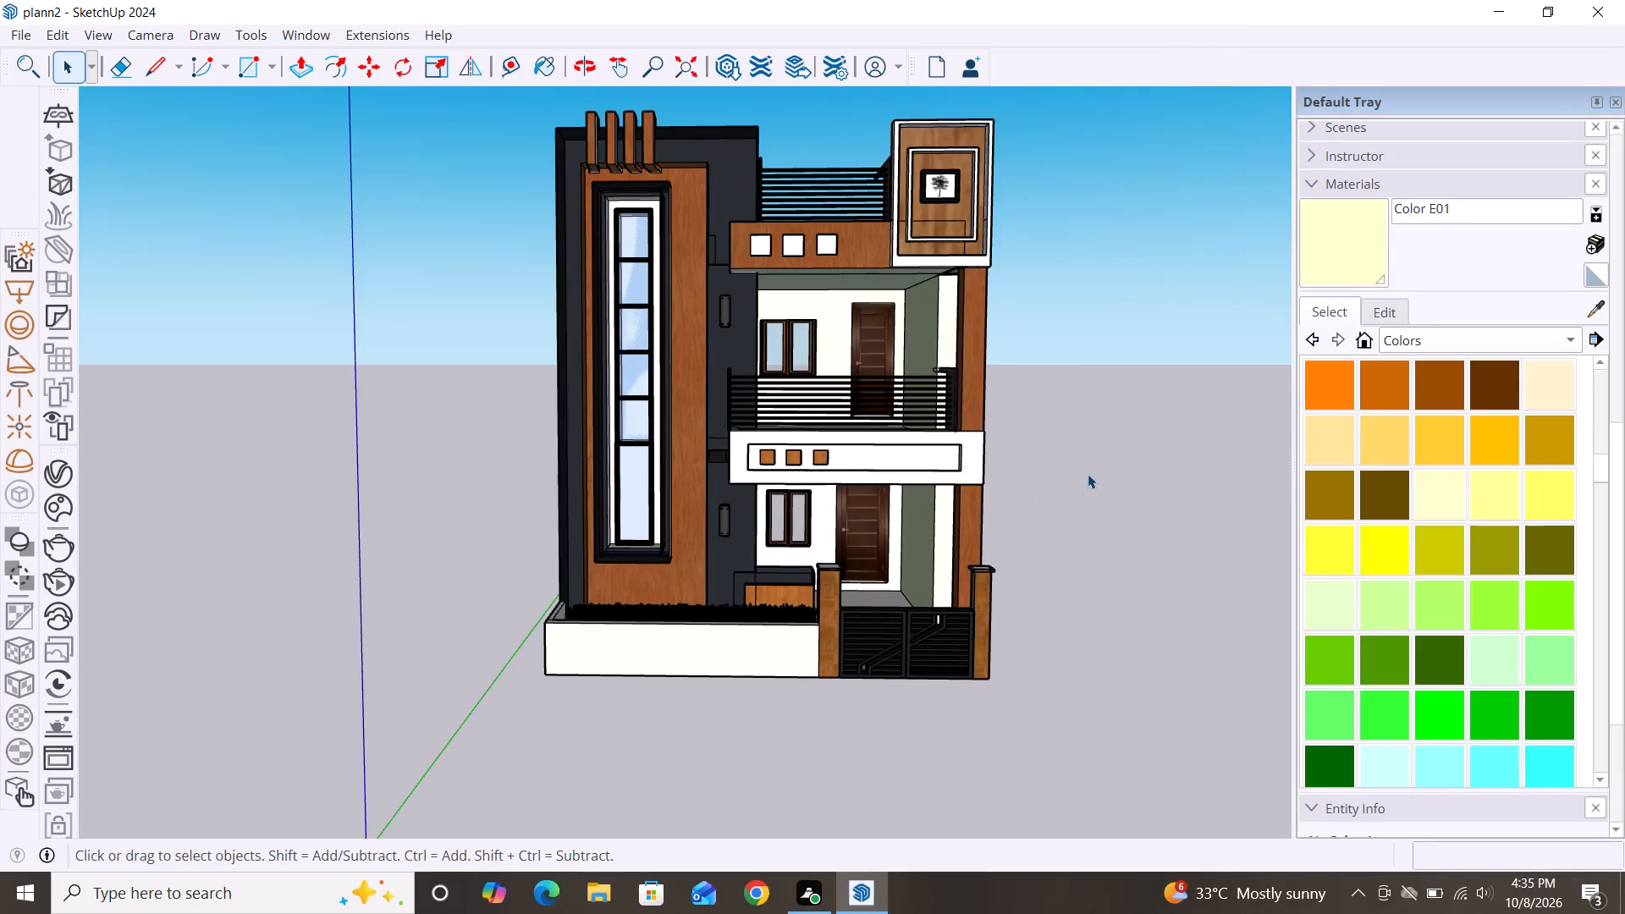
pyautogui.scroll(1, 1088, 460)
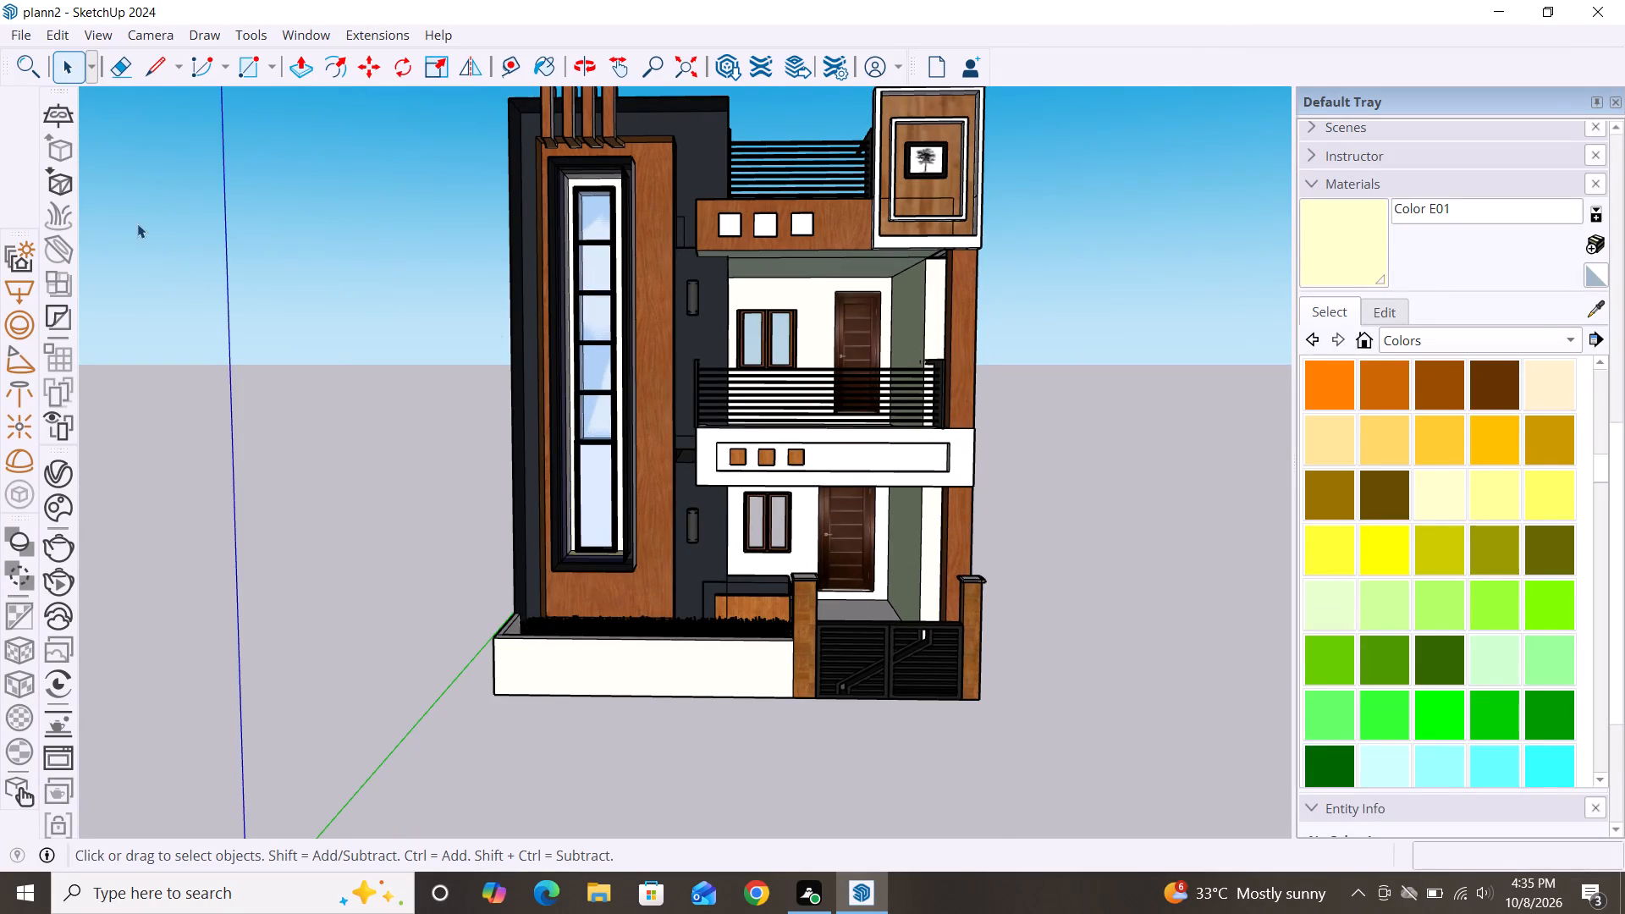
pyautogui.scroll(2, 535, 260)
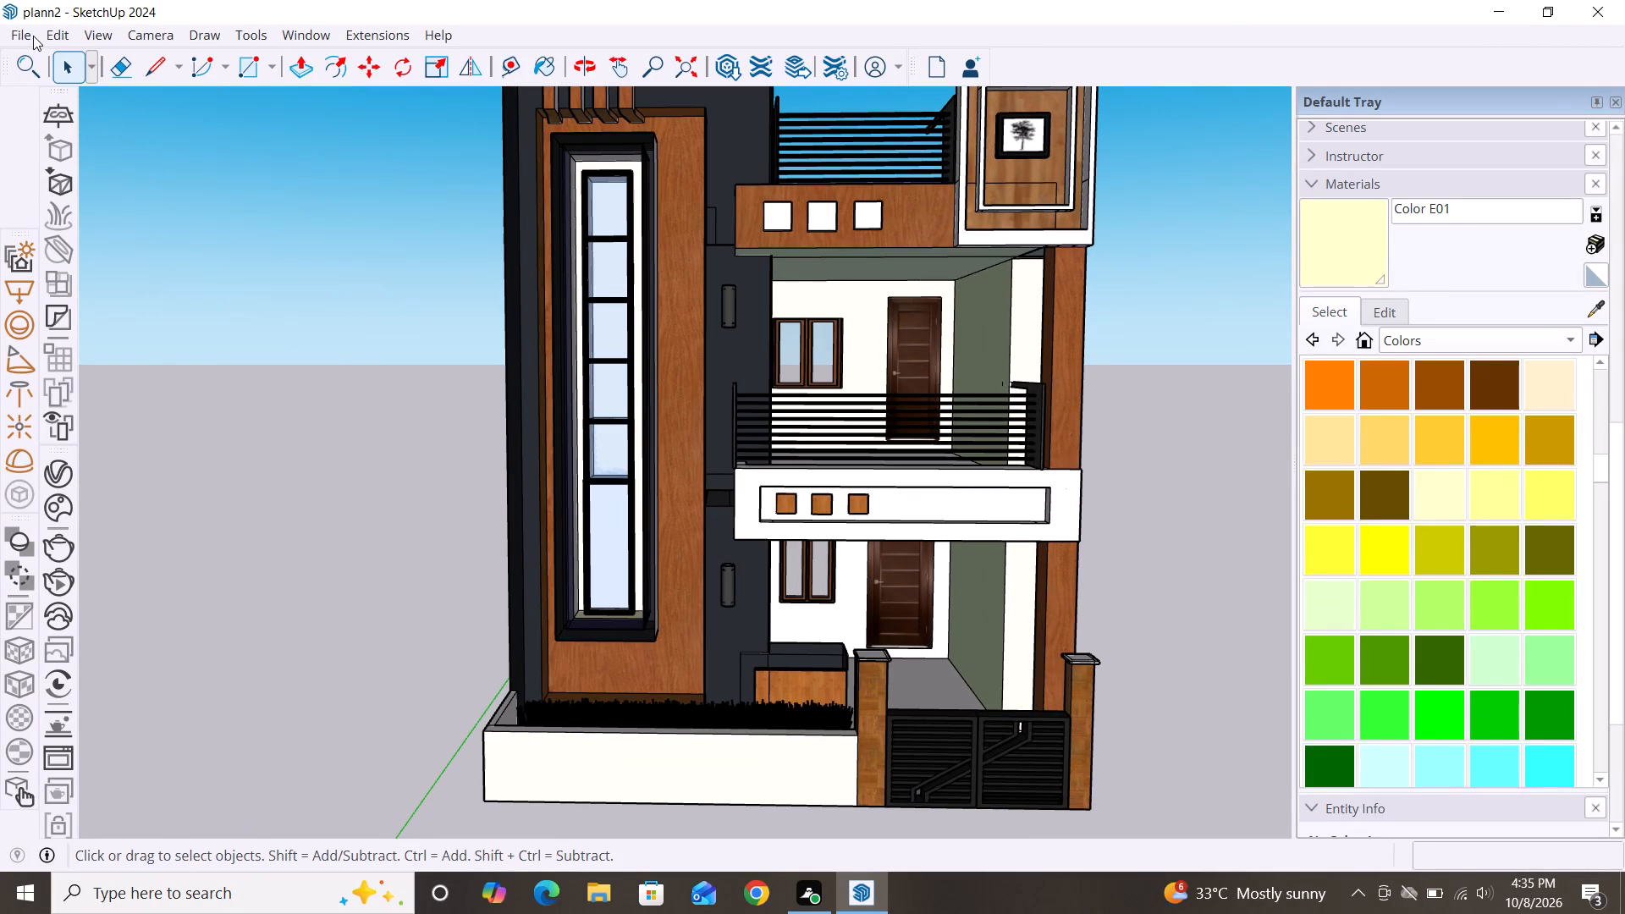
pyautogui.click(24, 30)
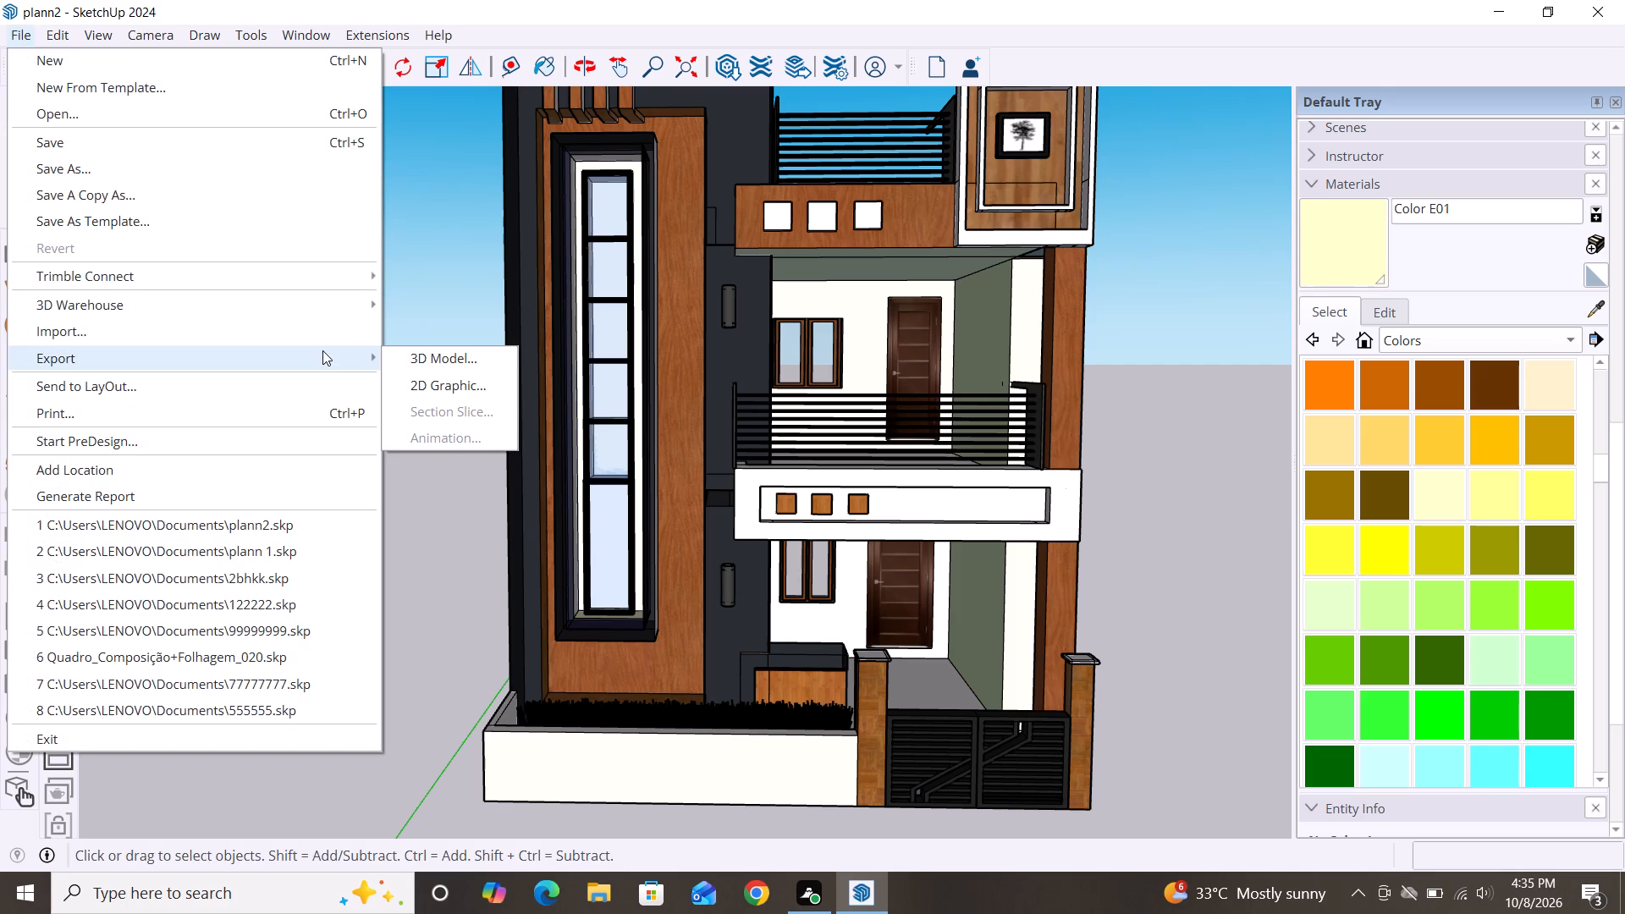
pyautogui.click(446, 388)
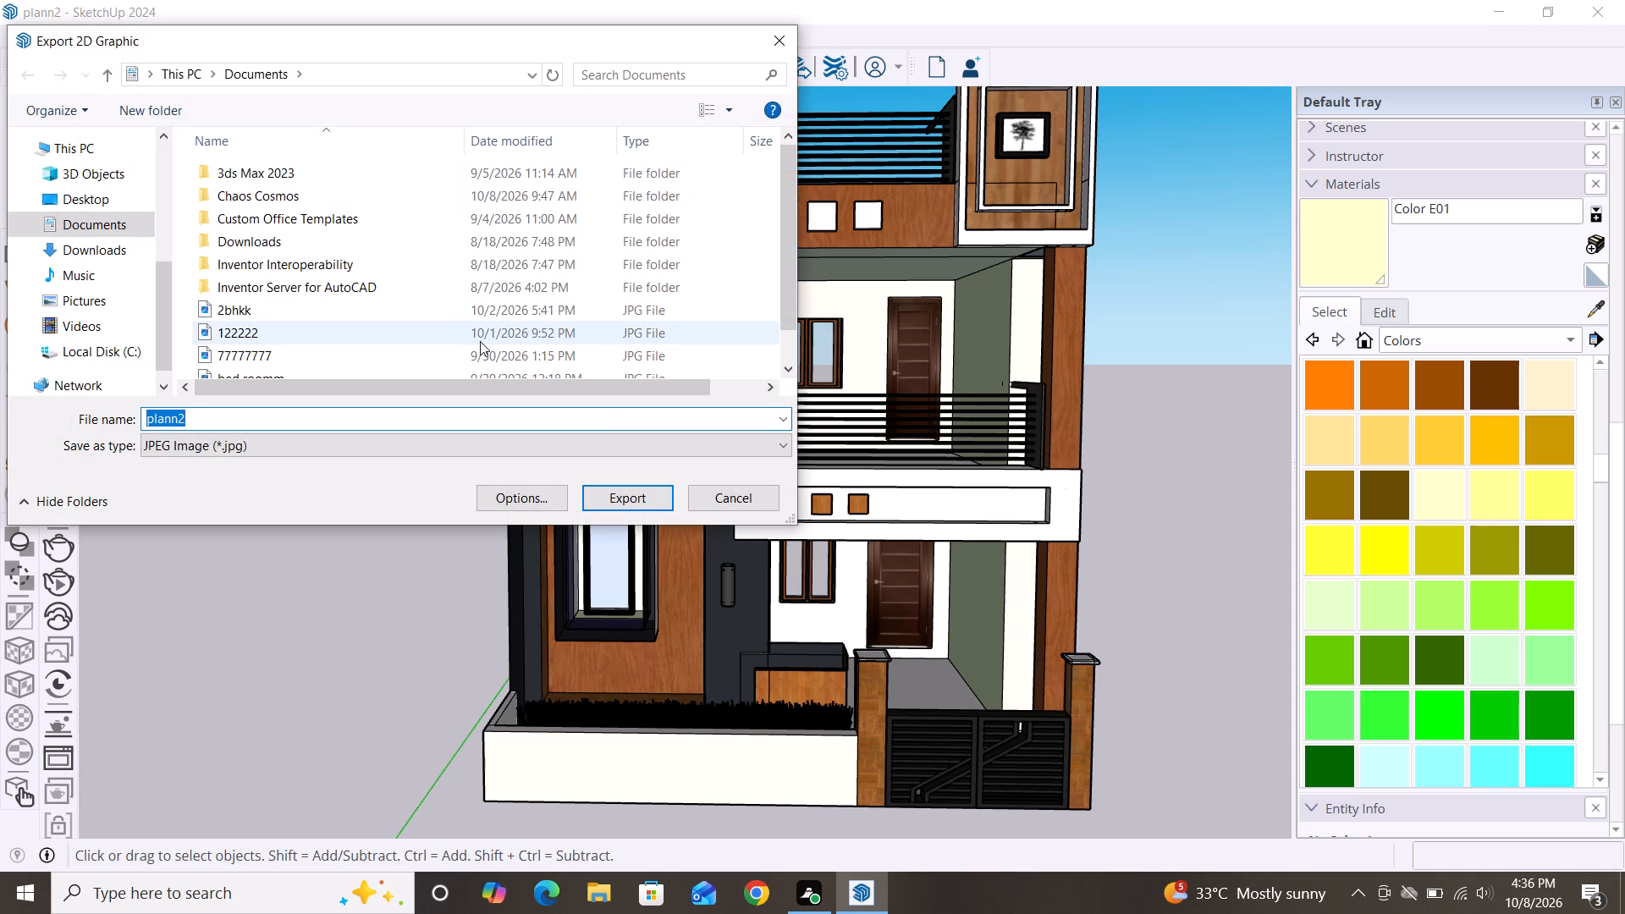
pyautogui.click(629, 504)
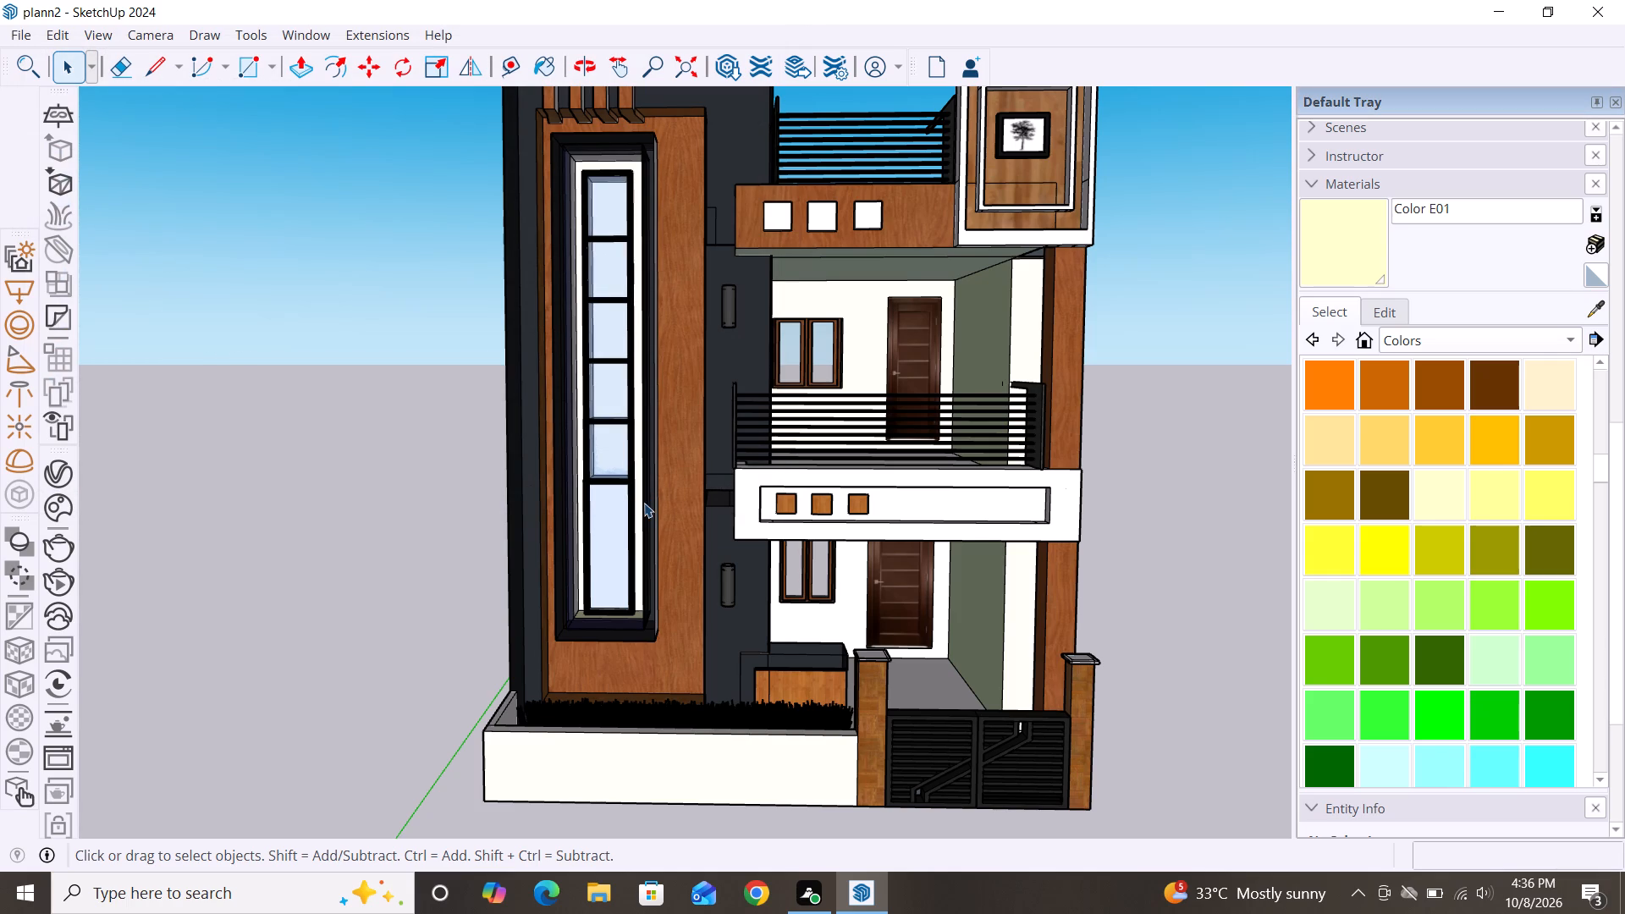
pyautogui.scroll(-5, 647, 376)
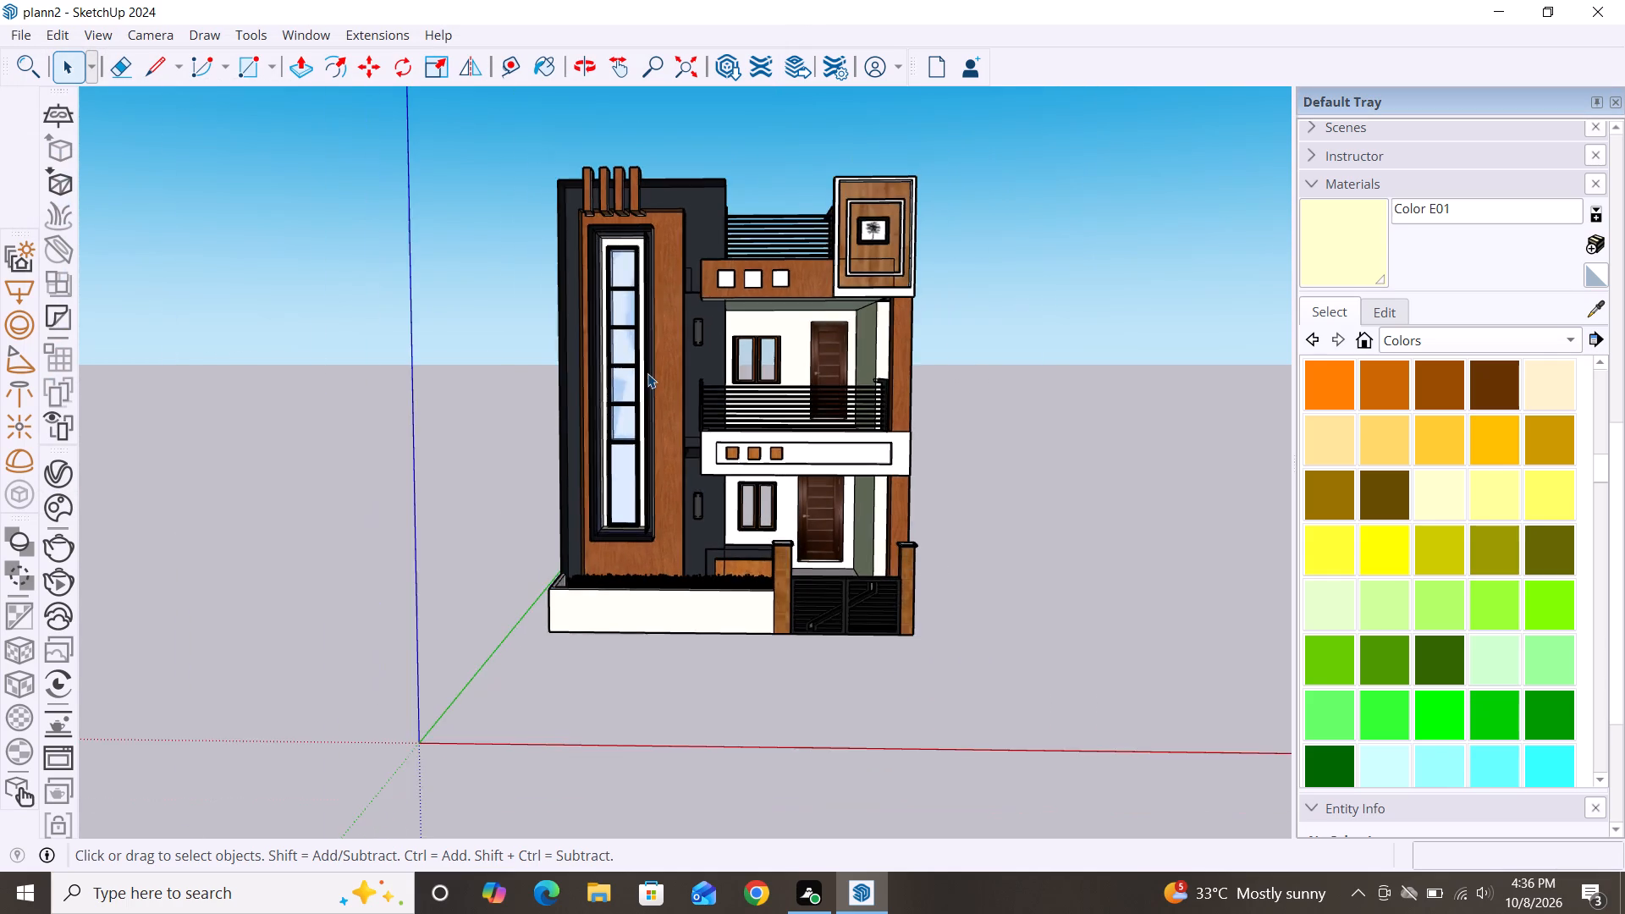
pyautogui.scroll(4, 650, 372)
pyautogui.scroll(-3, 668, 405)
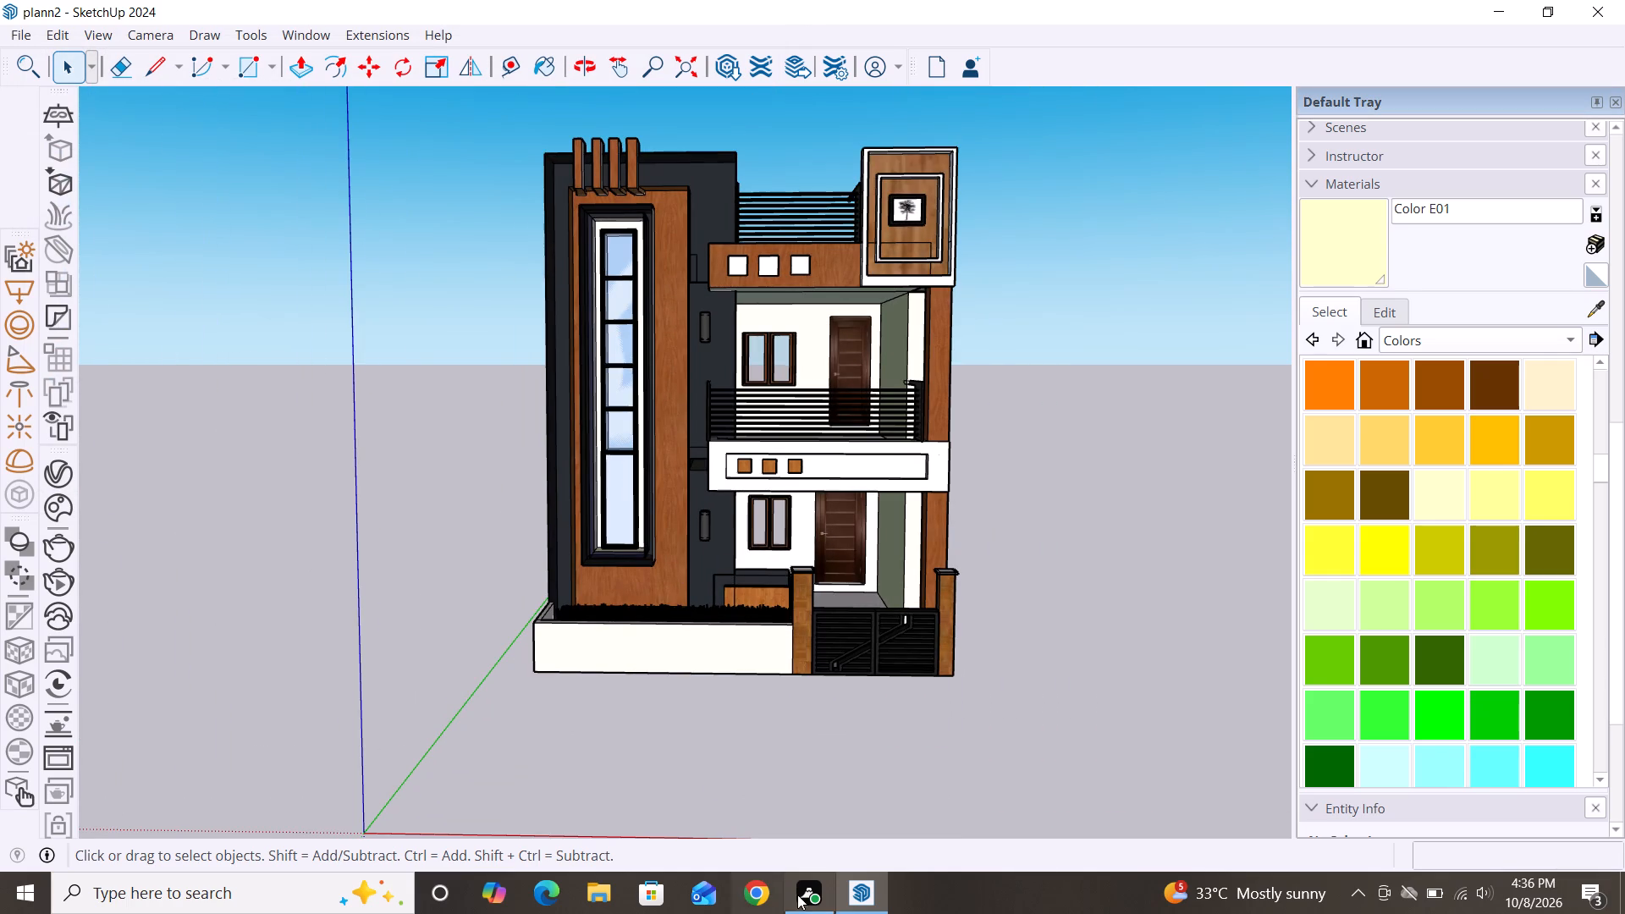